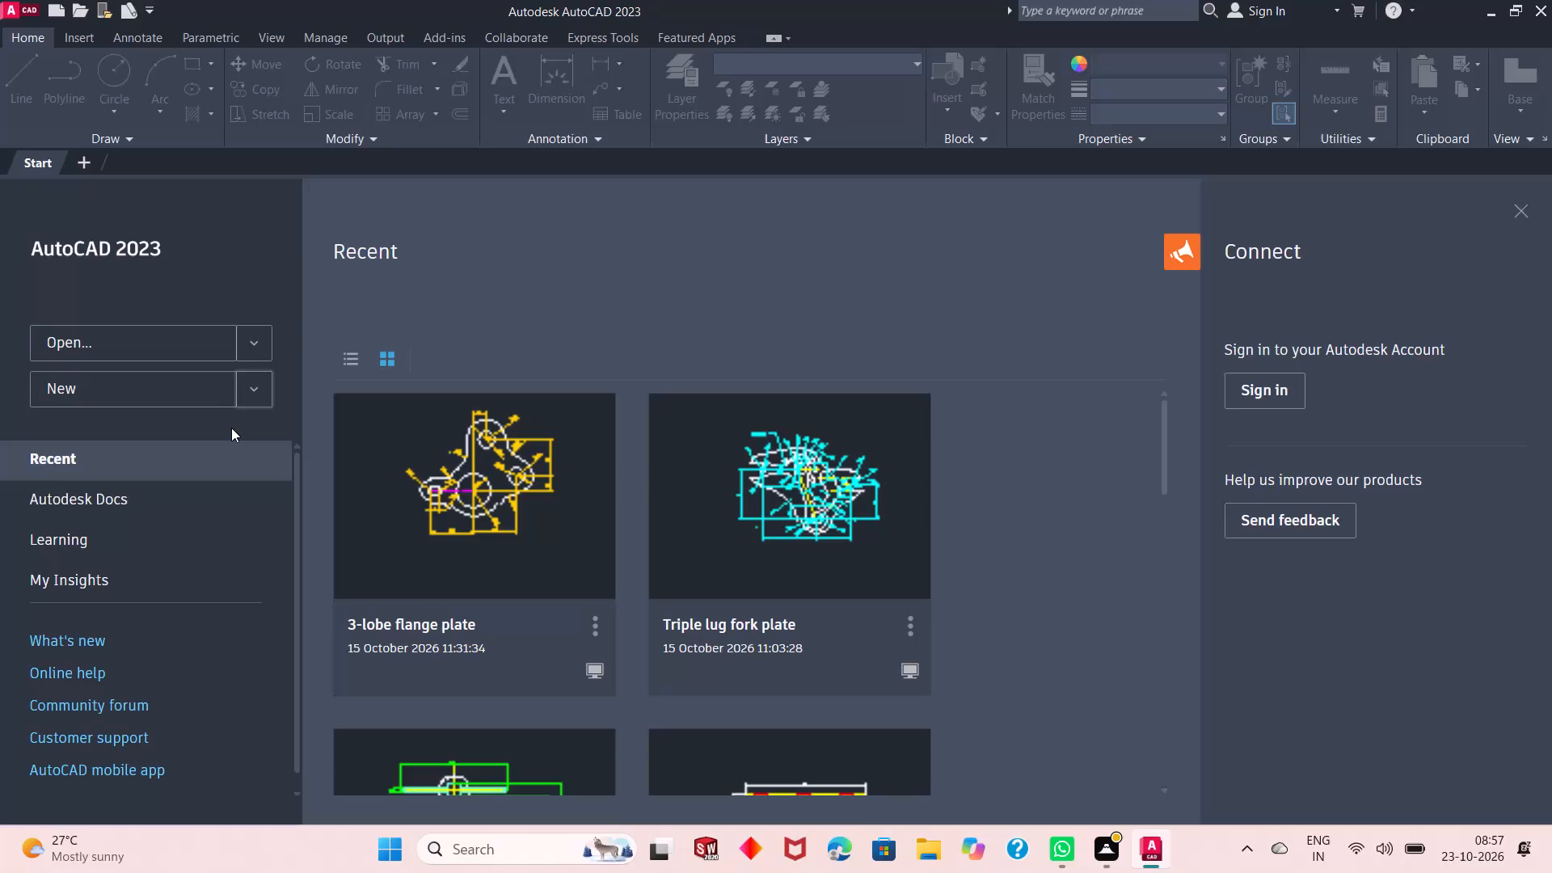
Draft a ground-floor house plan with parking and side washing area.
Create a new drawing from the acadiso.dwt template.
{"action": "left_click", "coordinate": [179, 384]}
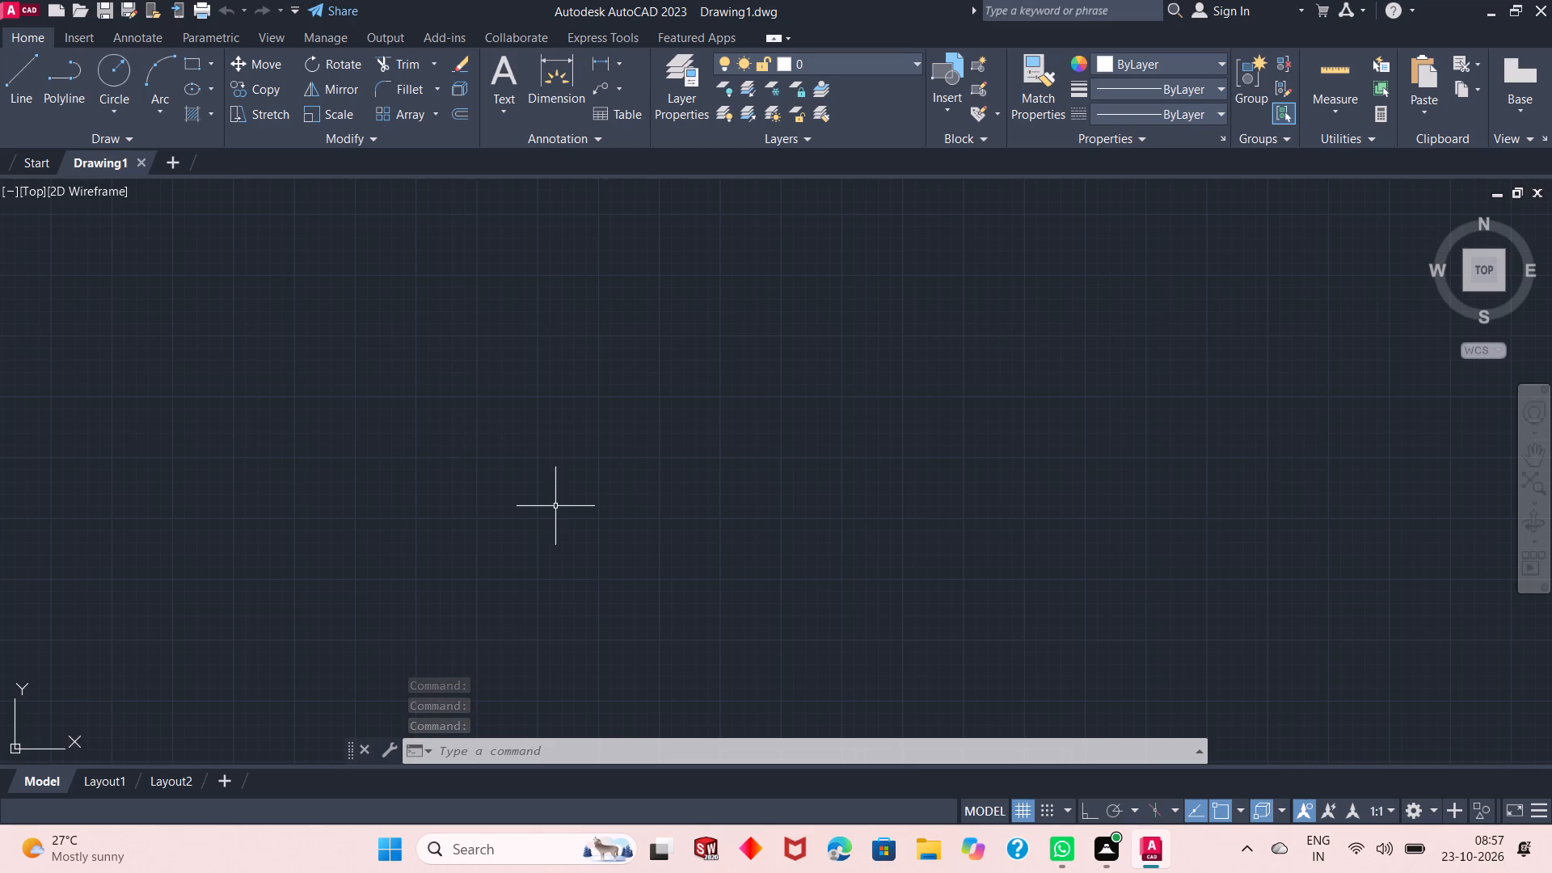
Turn on command logging for the drawing with the LOGFILEON command.
{"action": "left_click", "coordinate": [486, 748]}
{"action": "type", "text": "lof"}
{"action": "key", "text": "BackSpace"}
{"action": "key", "text": "g"}
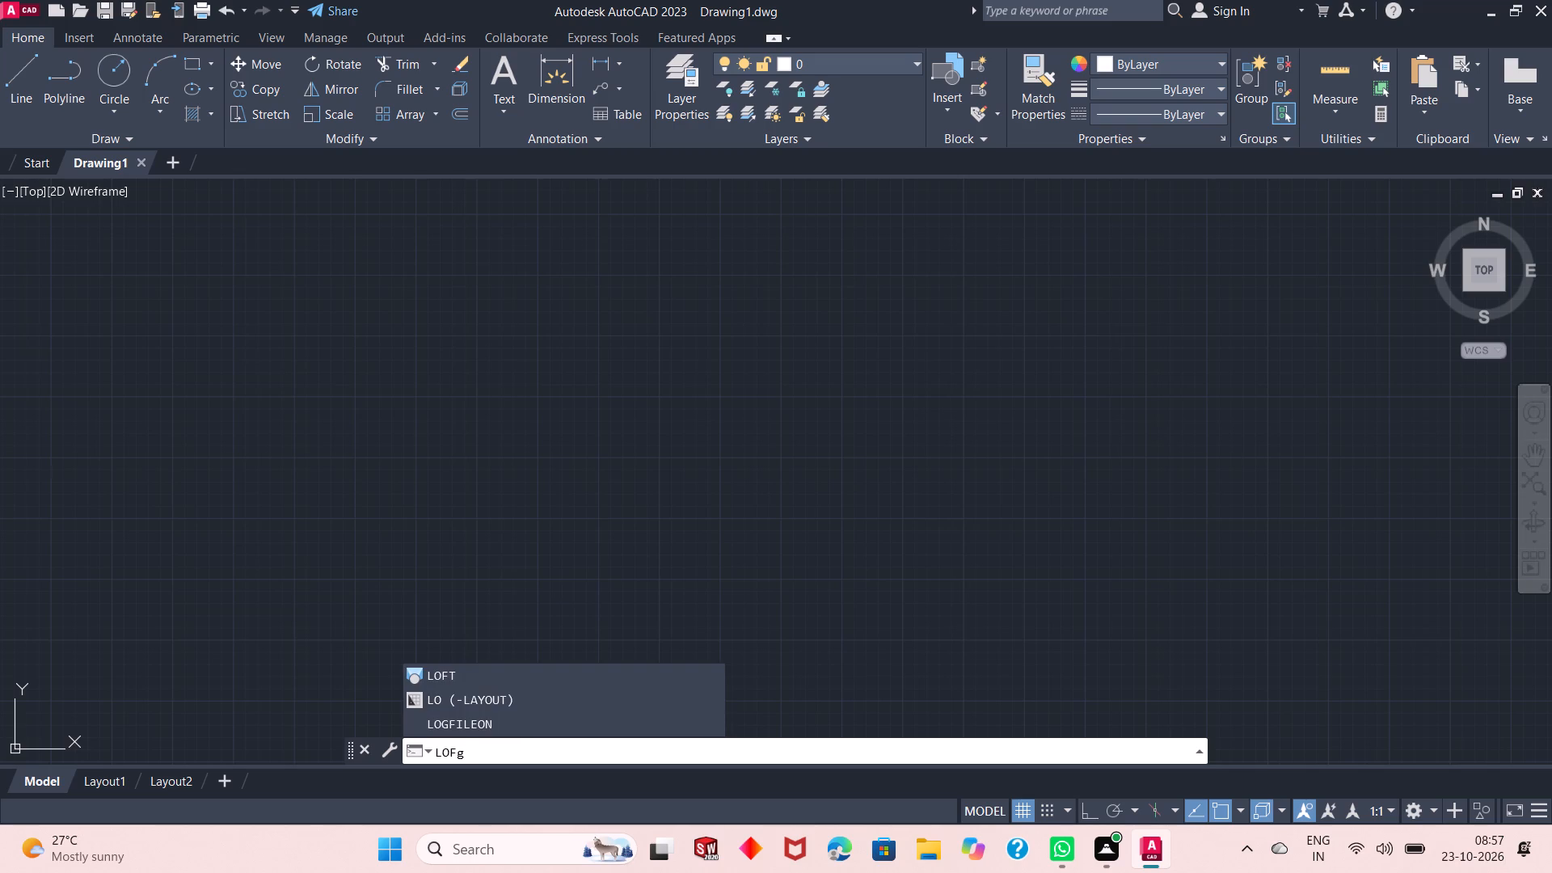
{"action": "key", "text": "BackSpace"}
{"action": "key", "text": "BackSpace"}
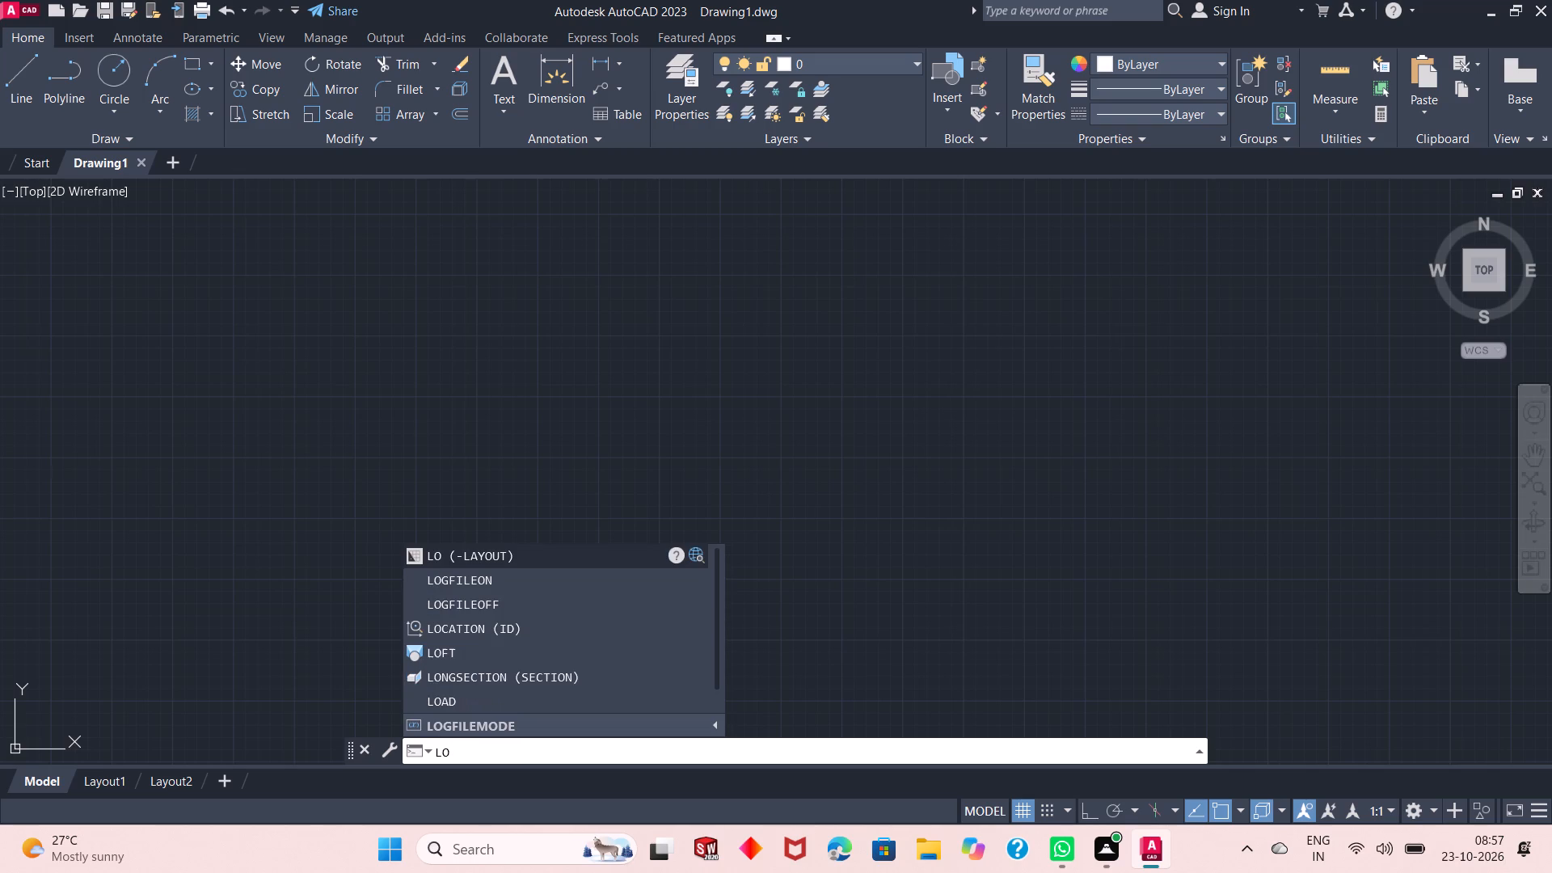
{"action": "key", "text": "g"}
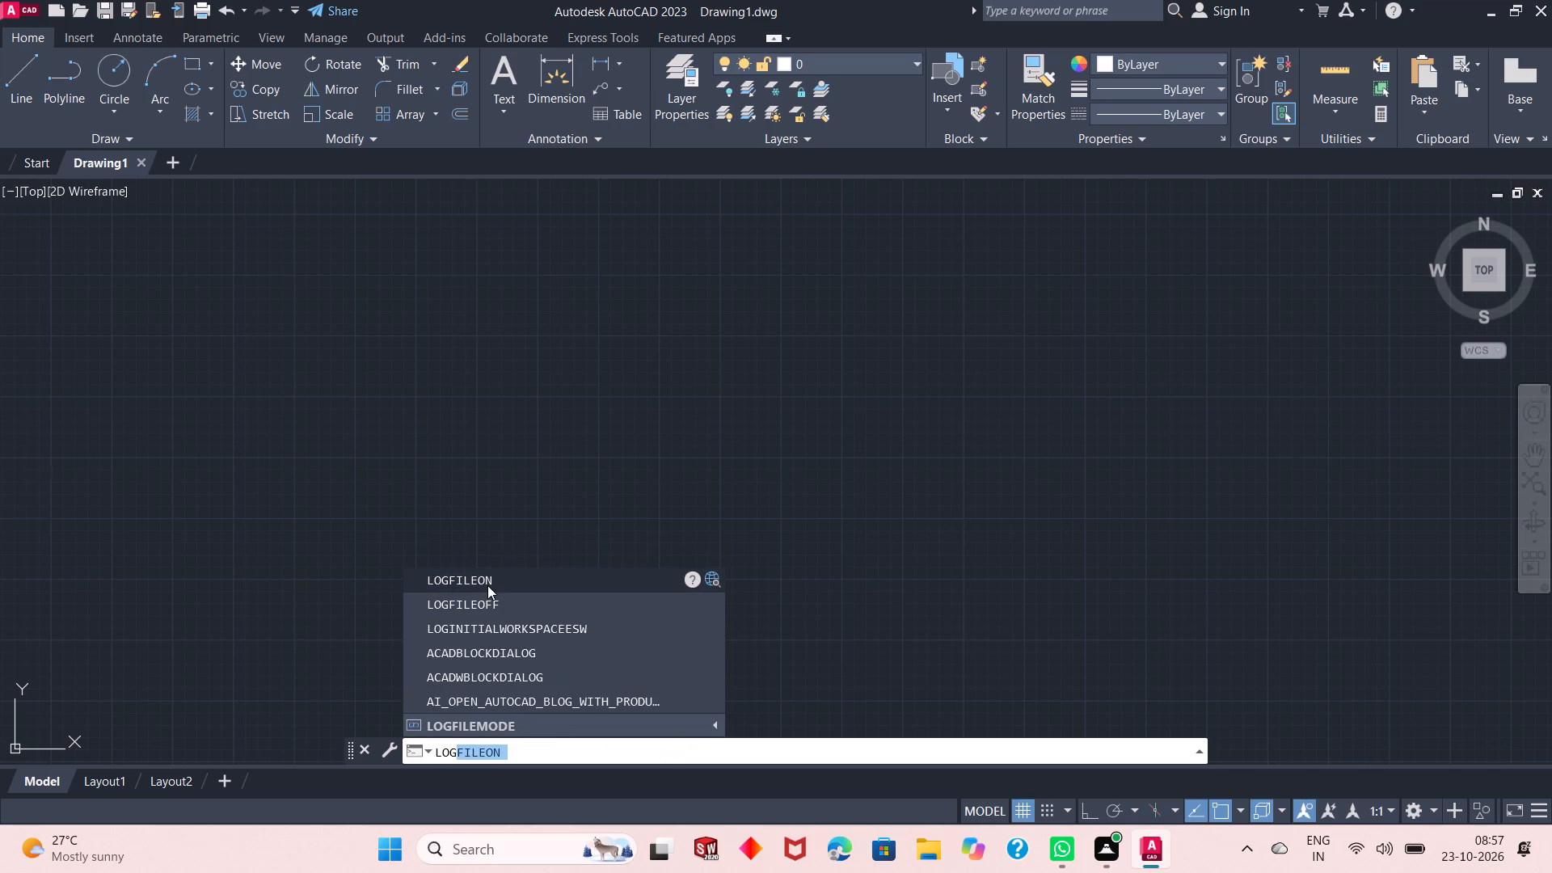
{"action": "left_click", "coordinate": [487, 585]}
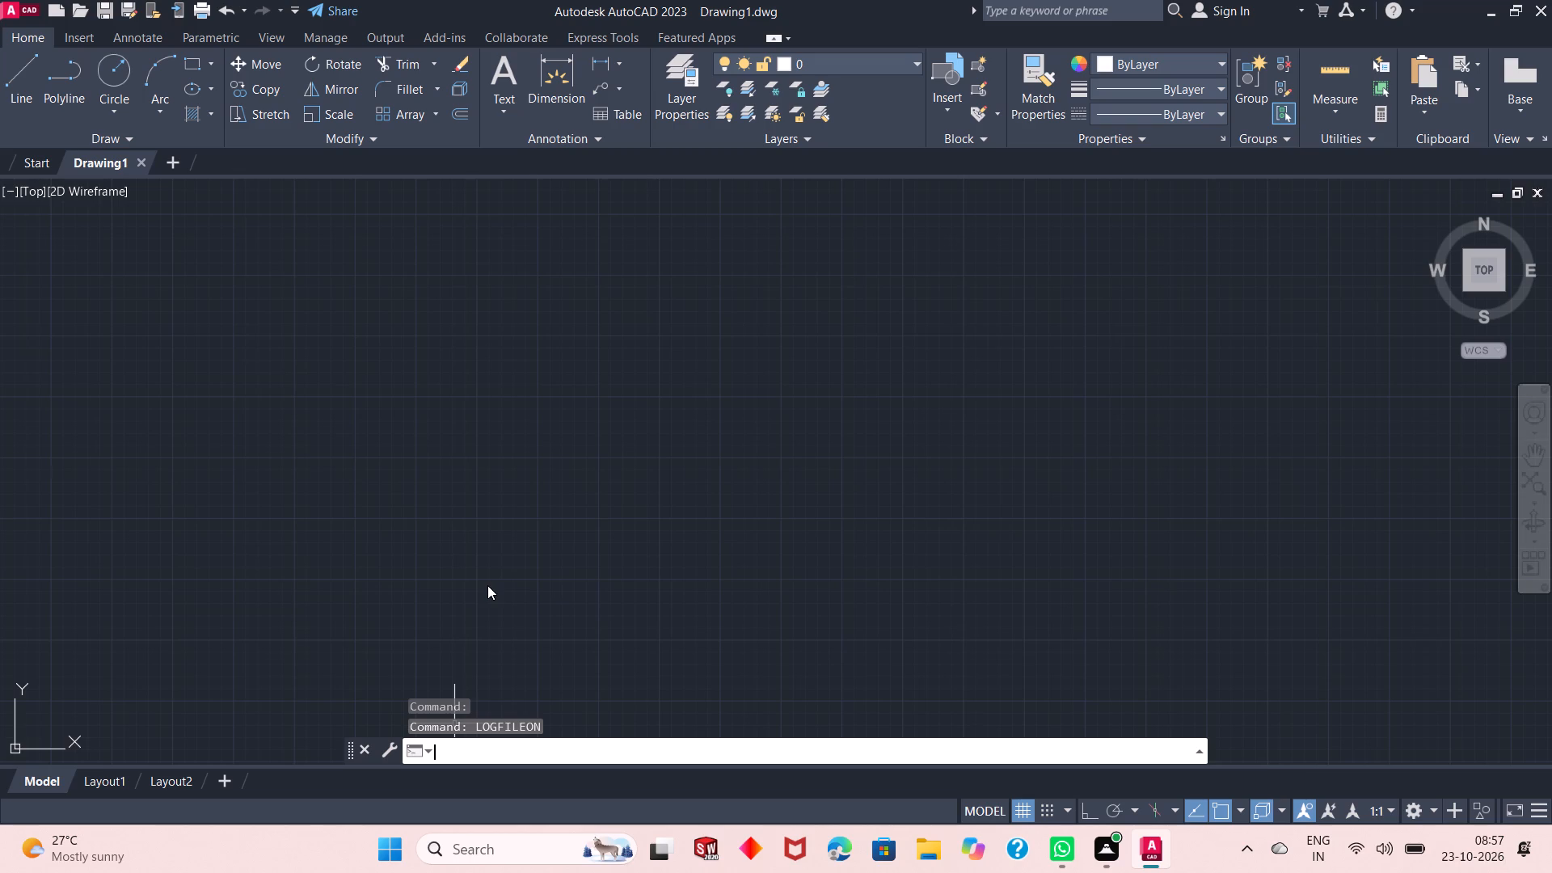
Set the model space limits from lower-left corner 0,0 to upper-right corner 100,100.
{"action": "type", "text": "lim"}
{"action": "key", "text": "Return"}
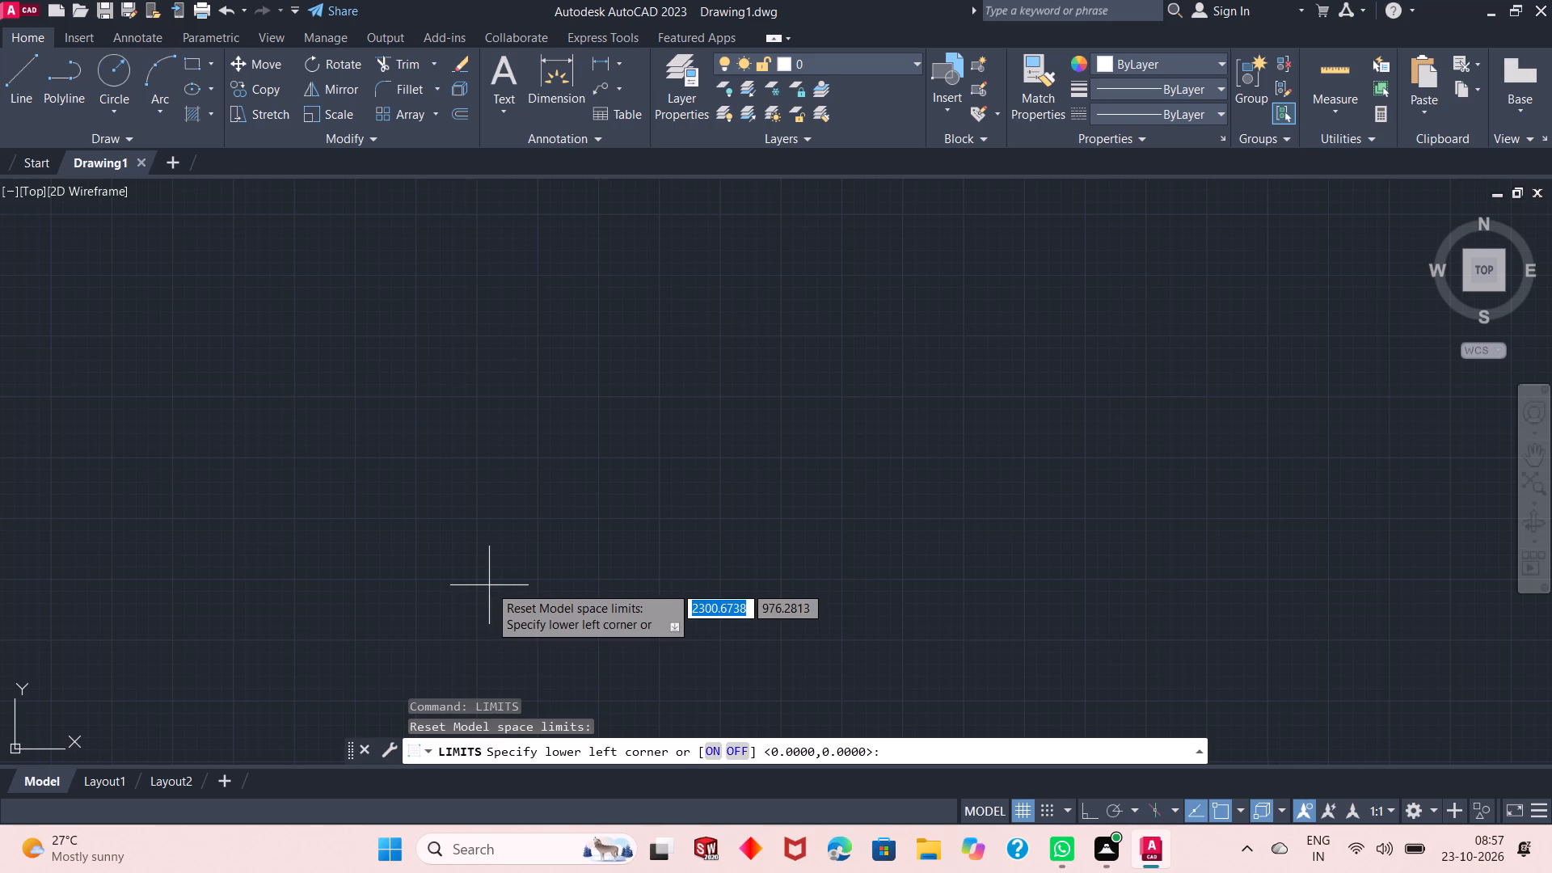
{"action": "type", "text": "0,"}
{"action": "key", "text": "0"}
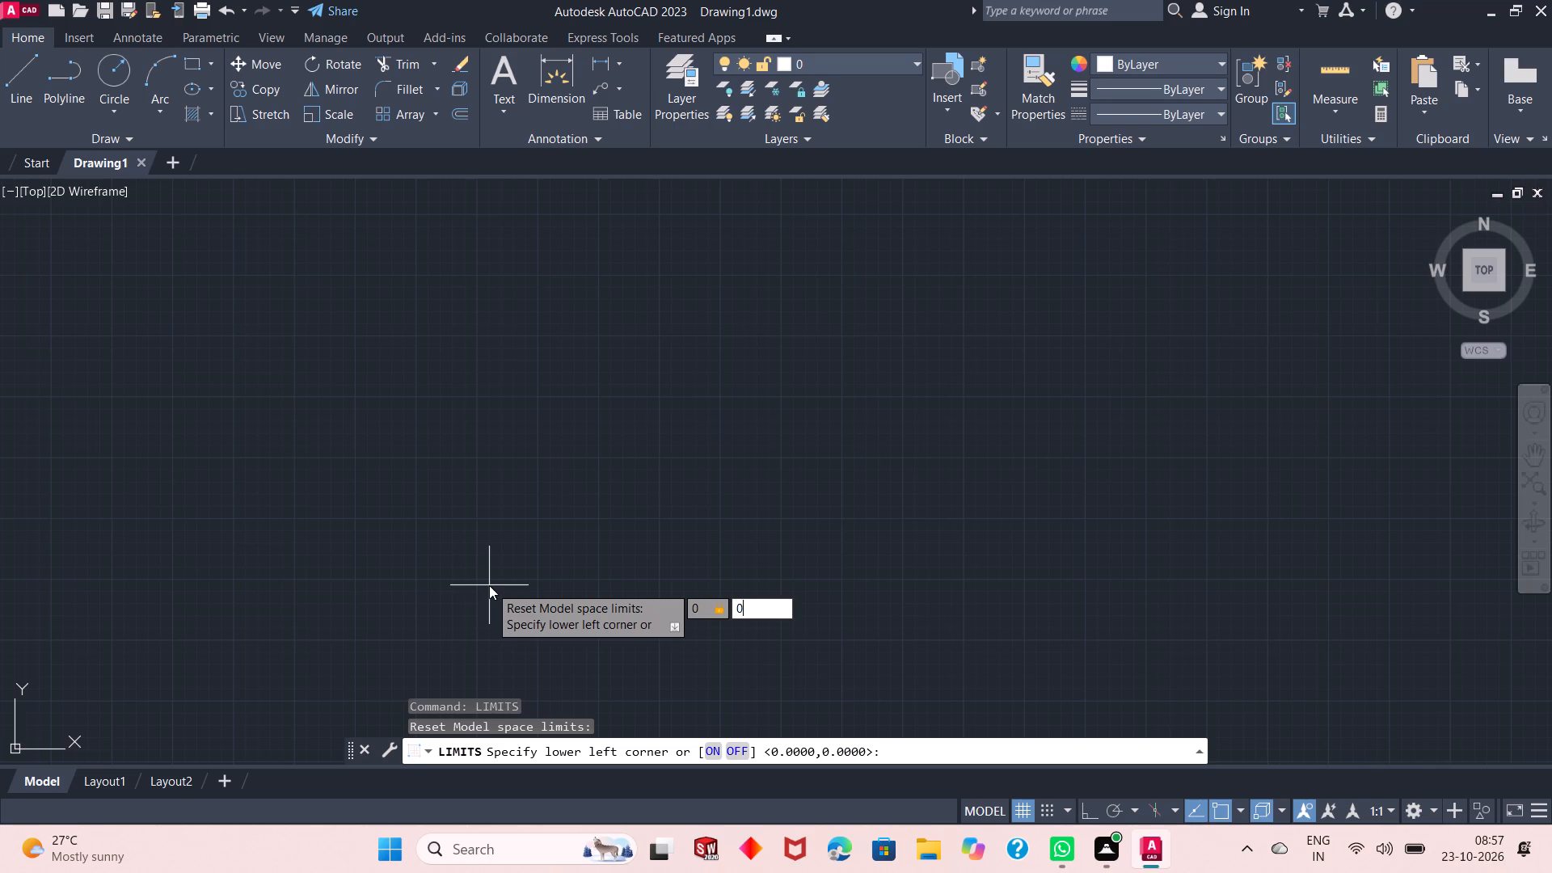
{"action": "key", "text": "Return"}
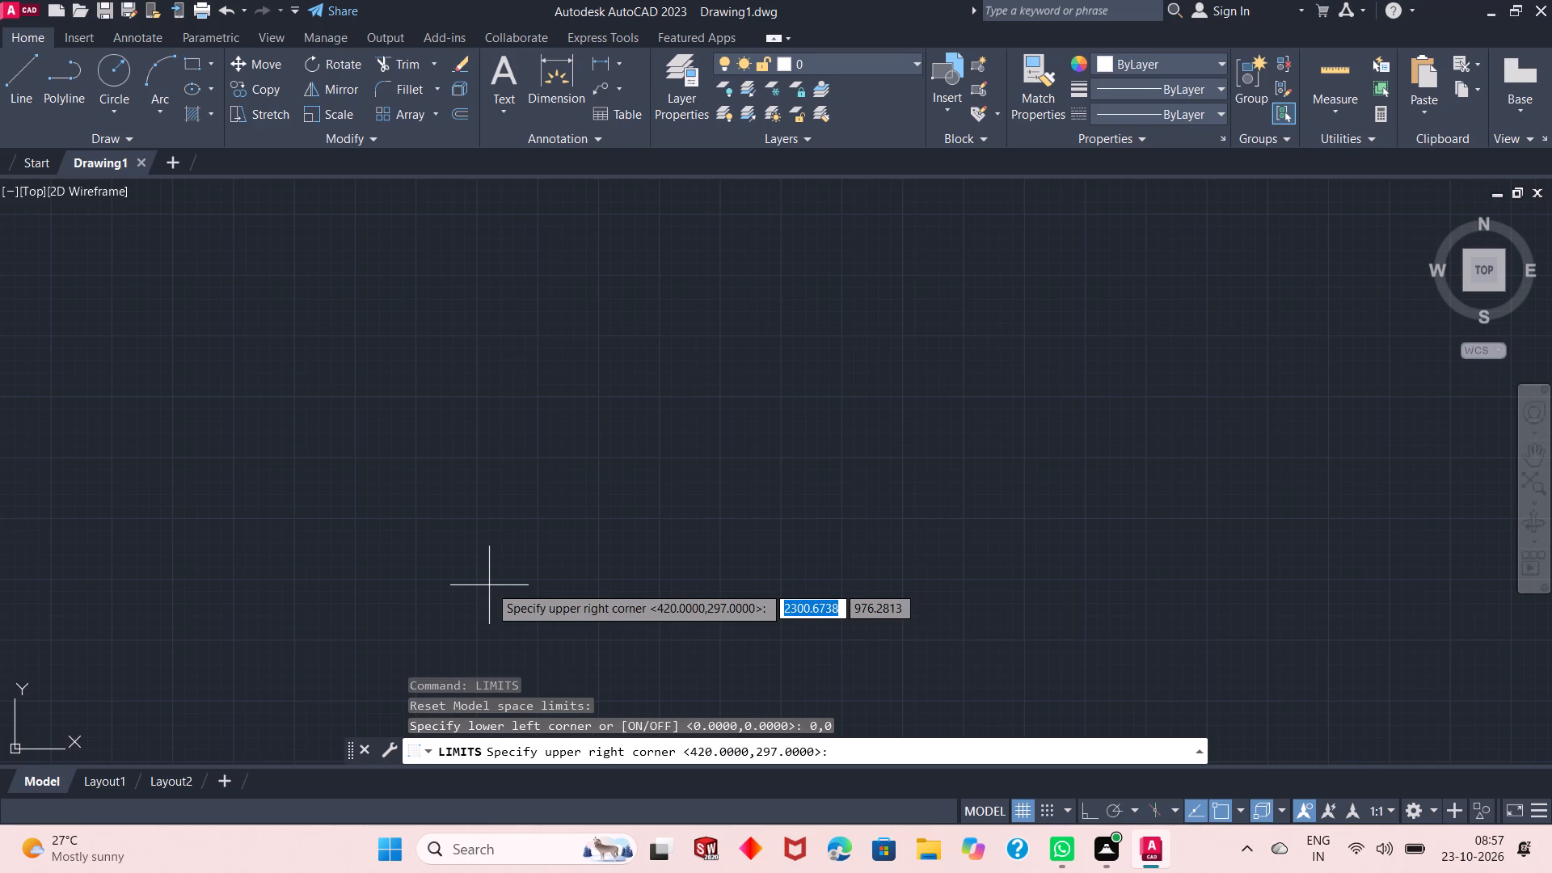
{"action": "type", "text": "100,100"}
{"action": "key", "text": "Return"}
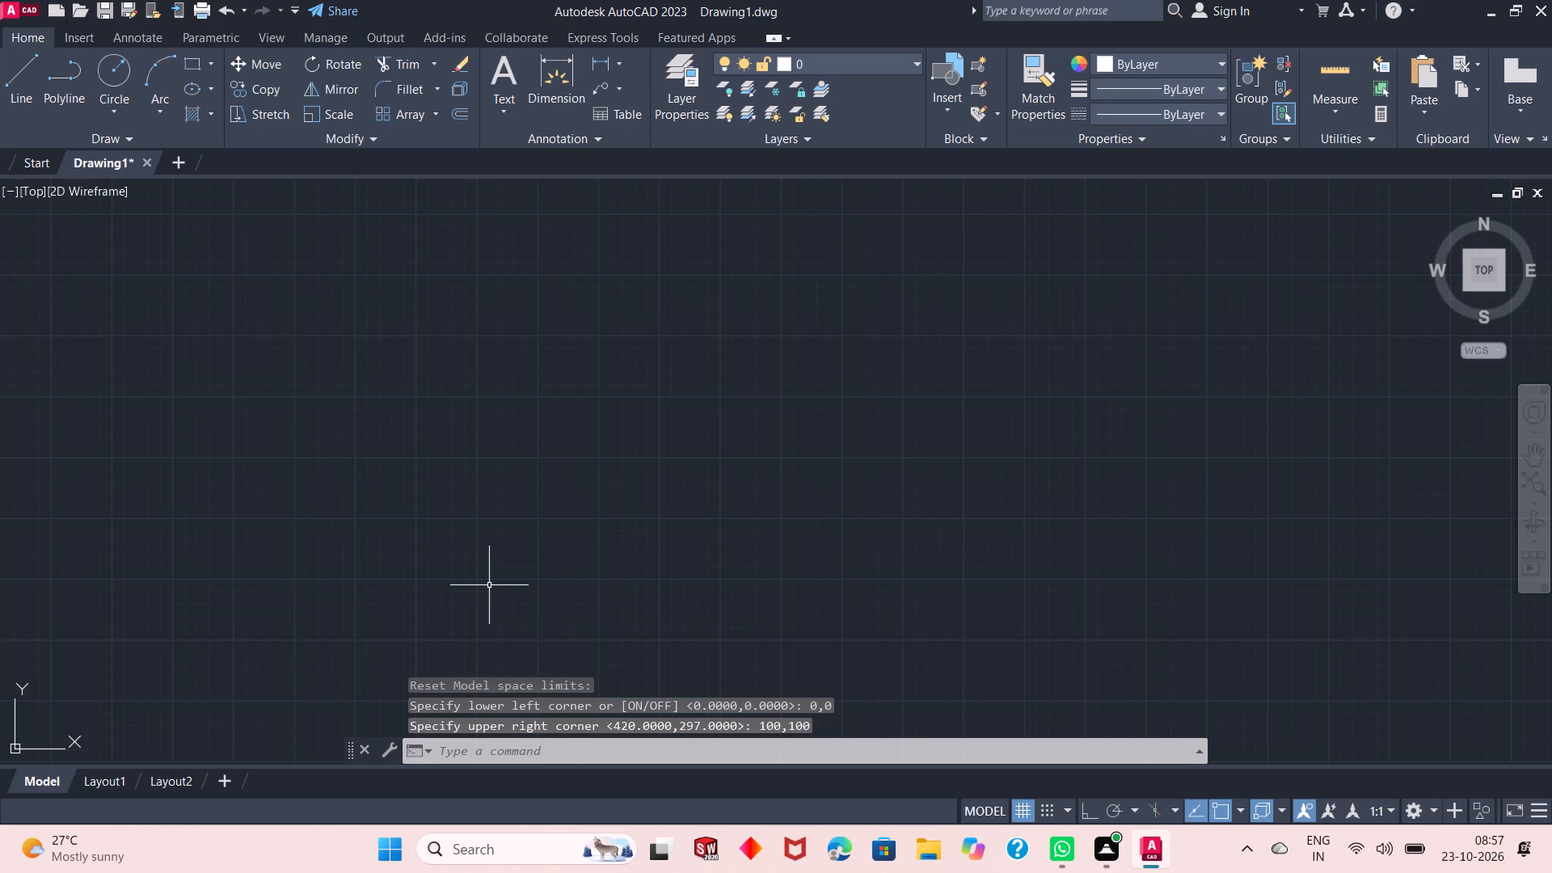
Configure the drawing units to Engineering length with 0'-0" precision and an insertion scale in inches.
{"action": "type", "text": "un"}
{"action": "key", "text": "Return"}
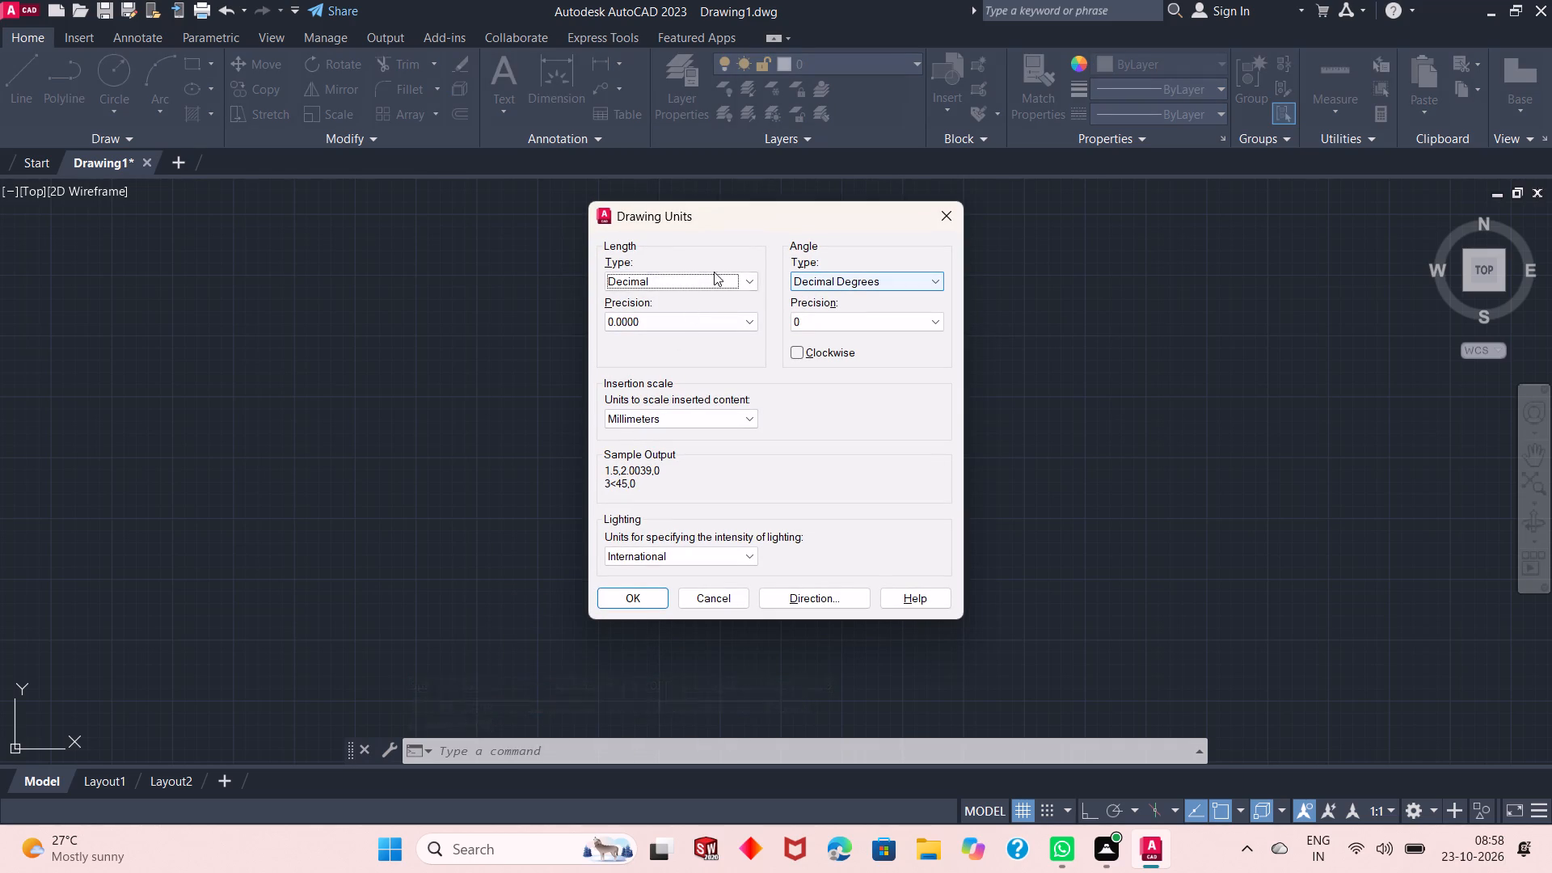
{"action": "left_click", "coordinate": [753, 282]}
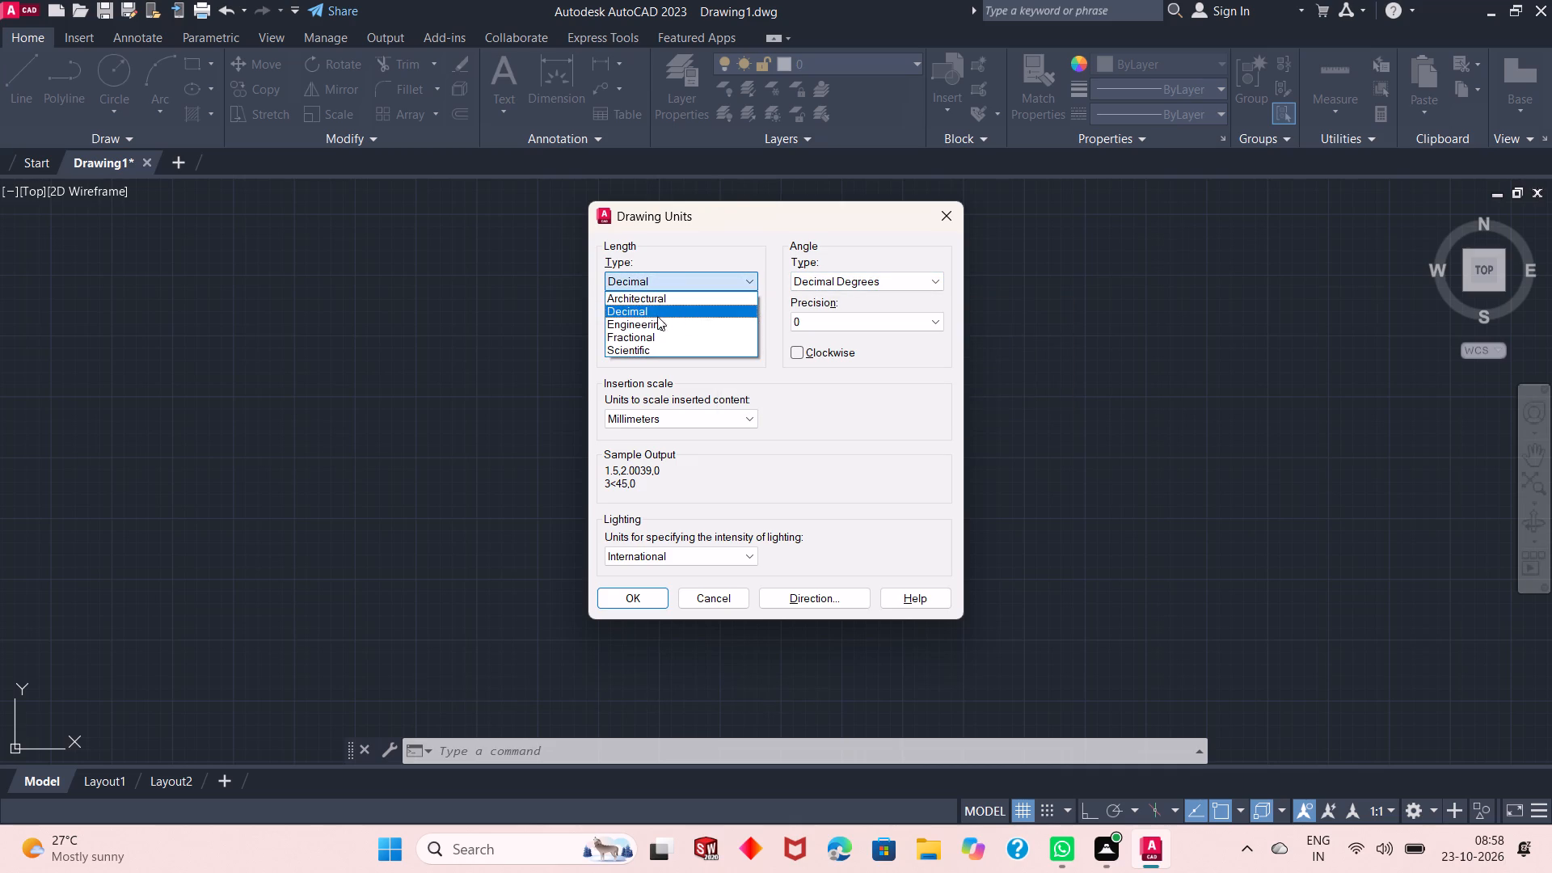
{"action": "left_click", "coordinate": [652, 320]}
{"action": "left_click", "coordinate": [651, 320]}
{"action": "left_click", "coordinate": [650, 340]}
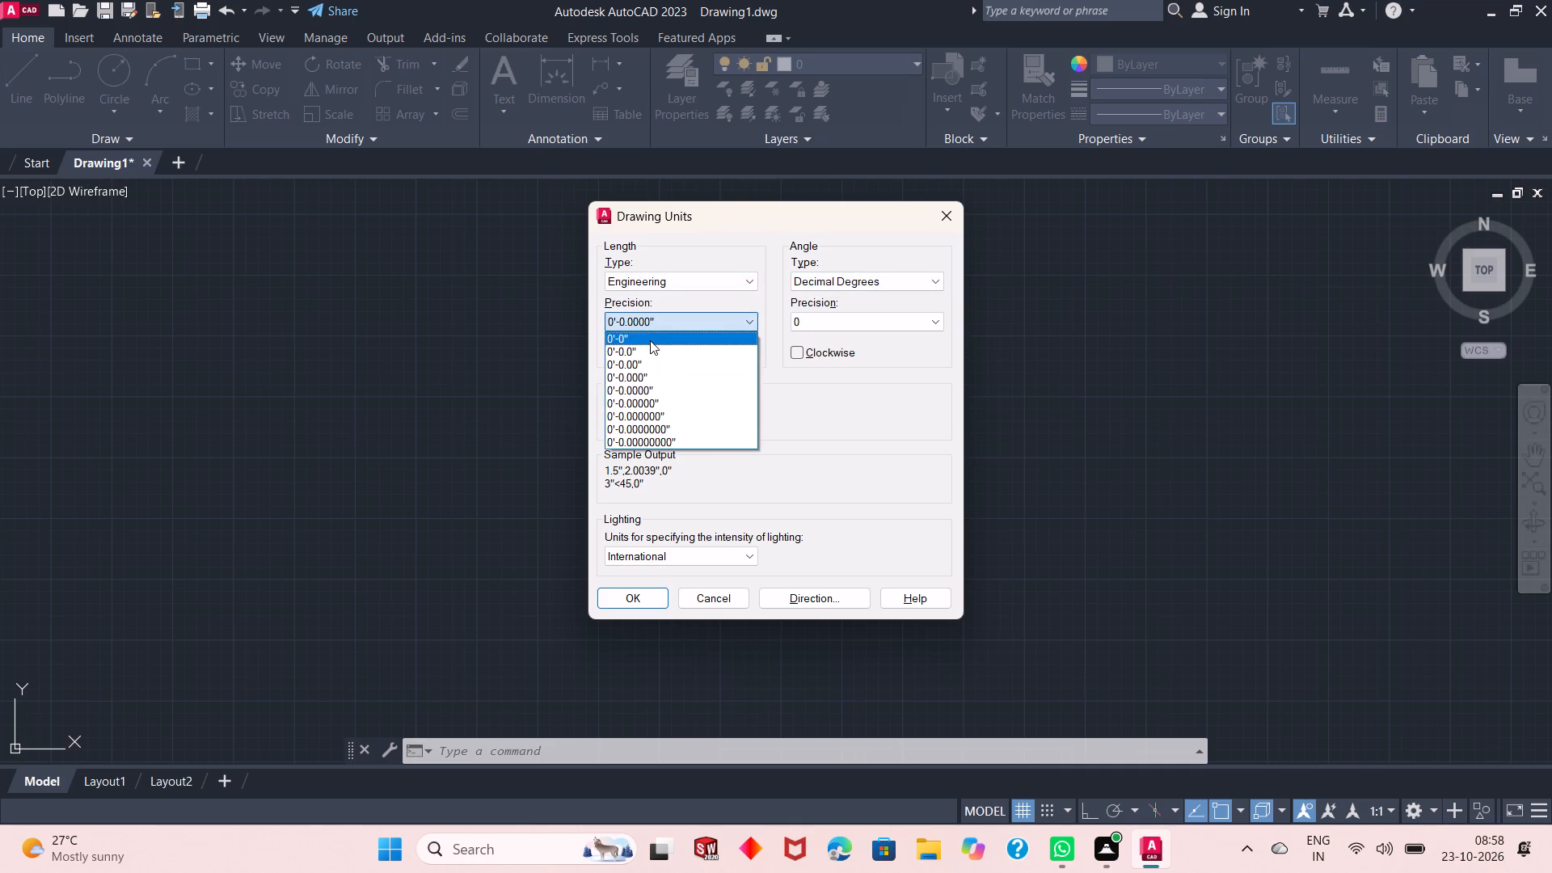
{"action": "left_click", "coordinate": [689, 414]}
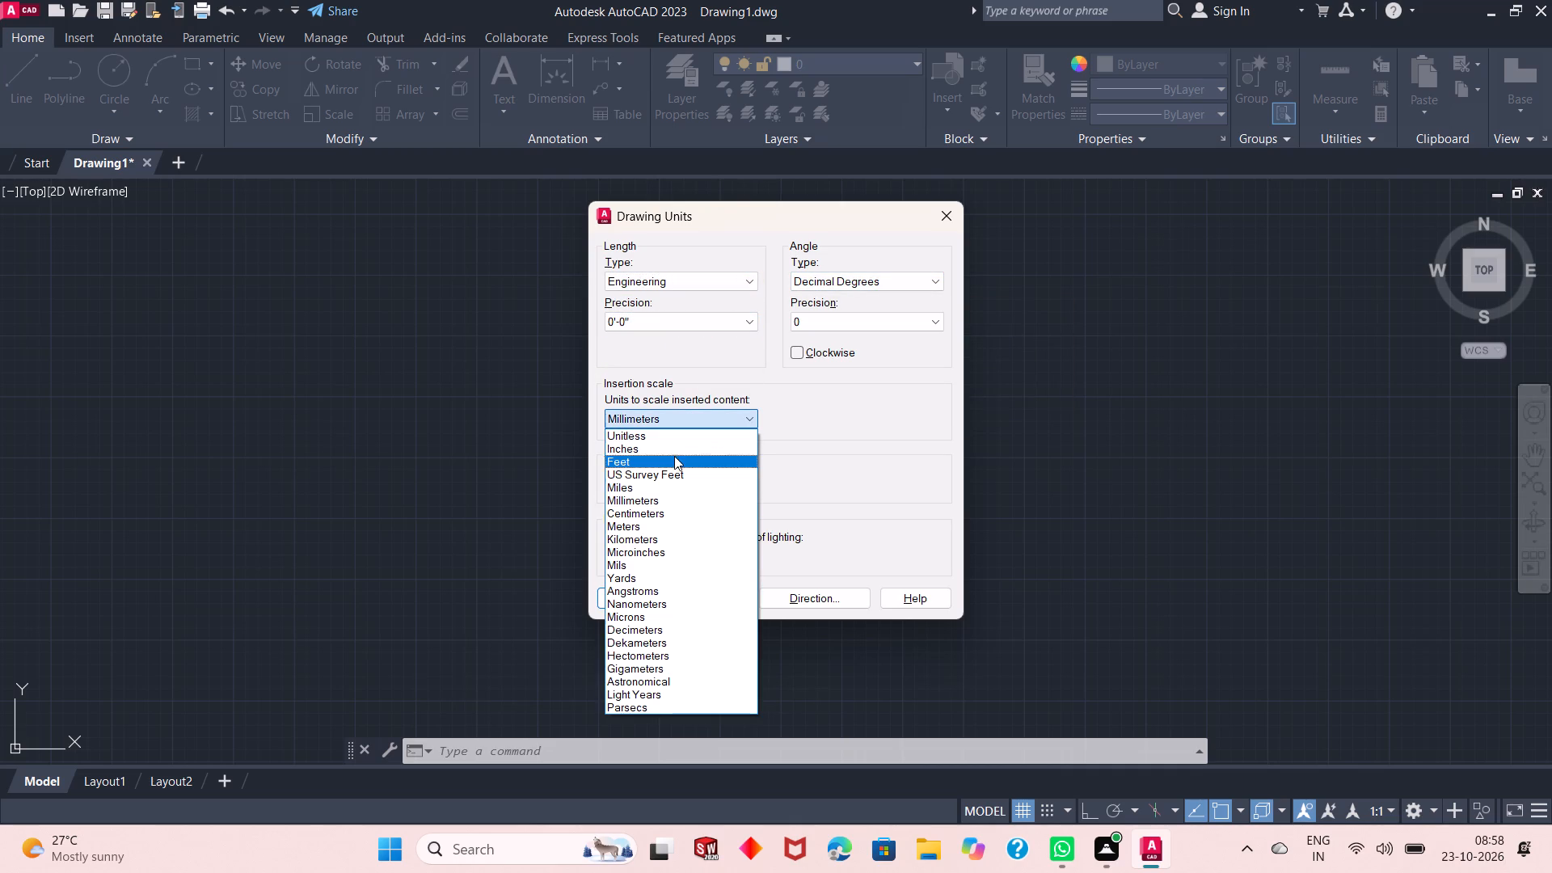
{"action": "left_click", "coordinate": [668, 450]}
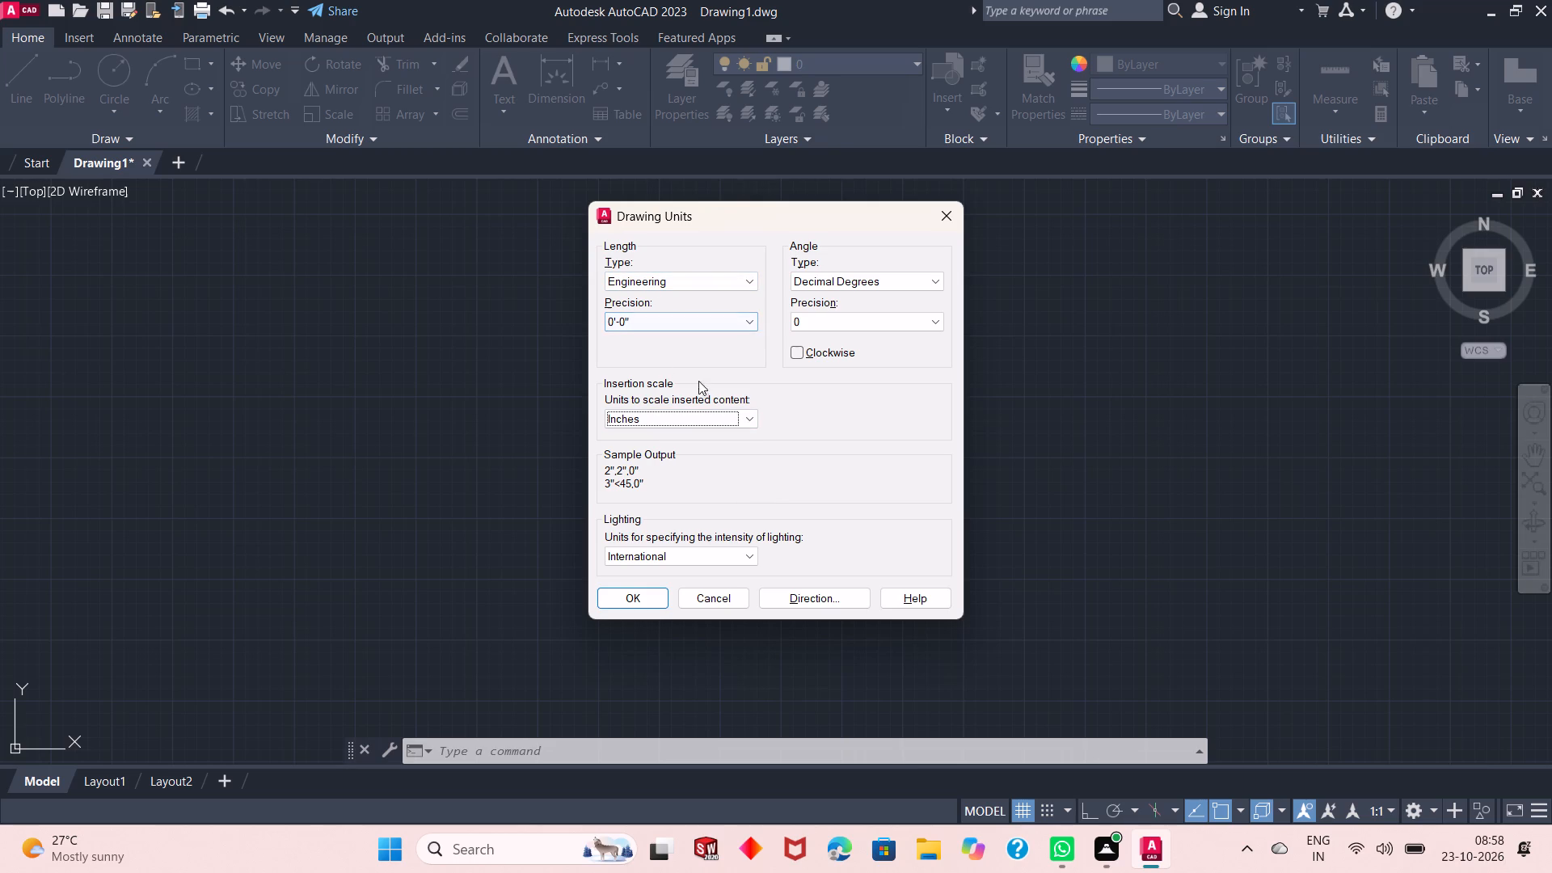
{"action": "left_click", "coordinate": [649, 601]}
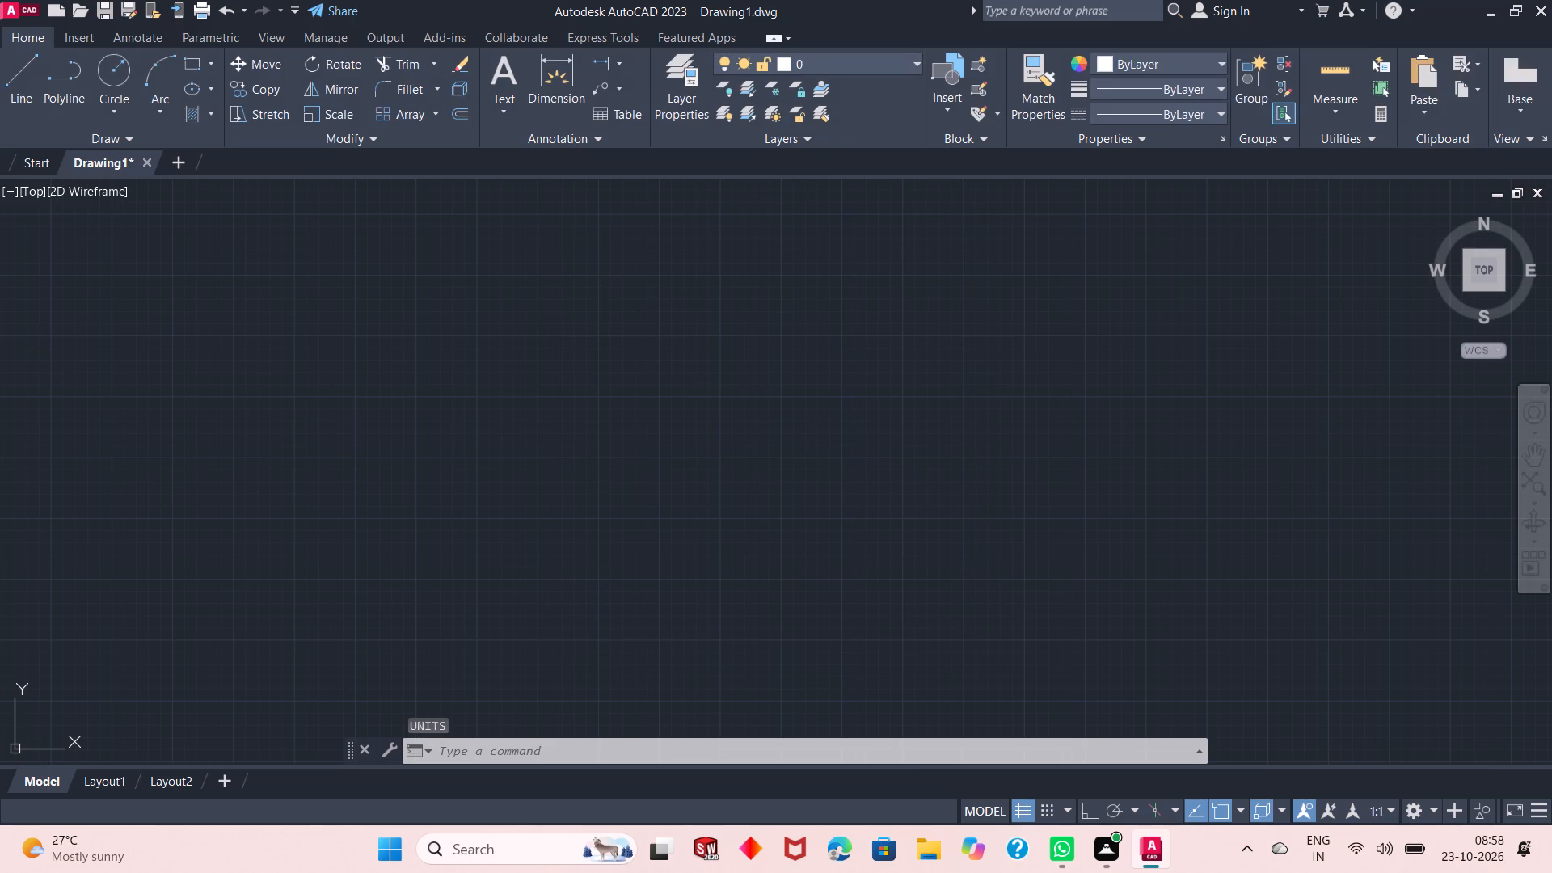
Modify the ISO-25 dimension style's primary units to Engineering format with 0'-0" precision and set the style current.
{"action": "key", "text": "d"}
{"action": "key", "text": "Return"}
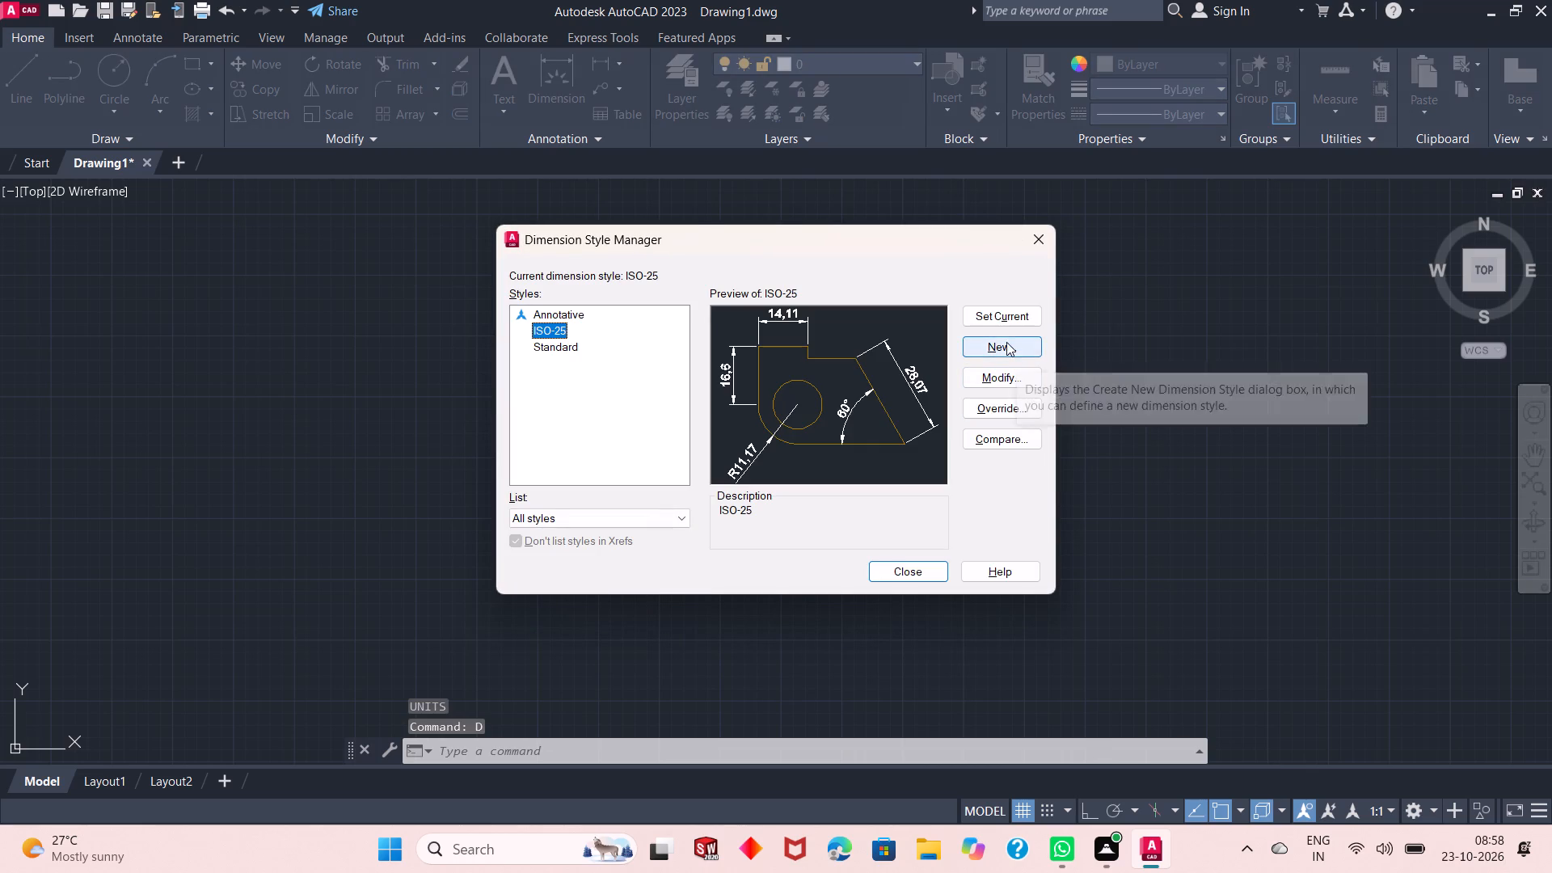
{"action": "left_click", "coordinate": [990, 381]}
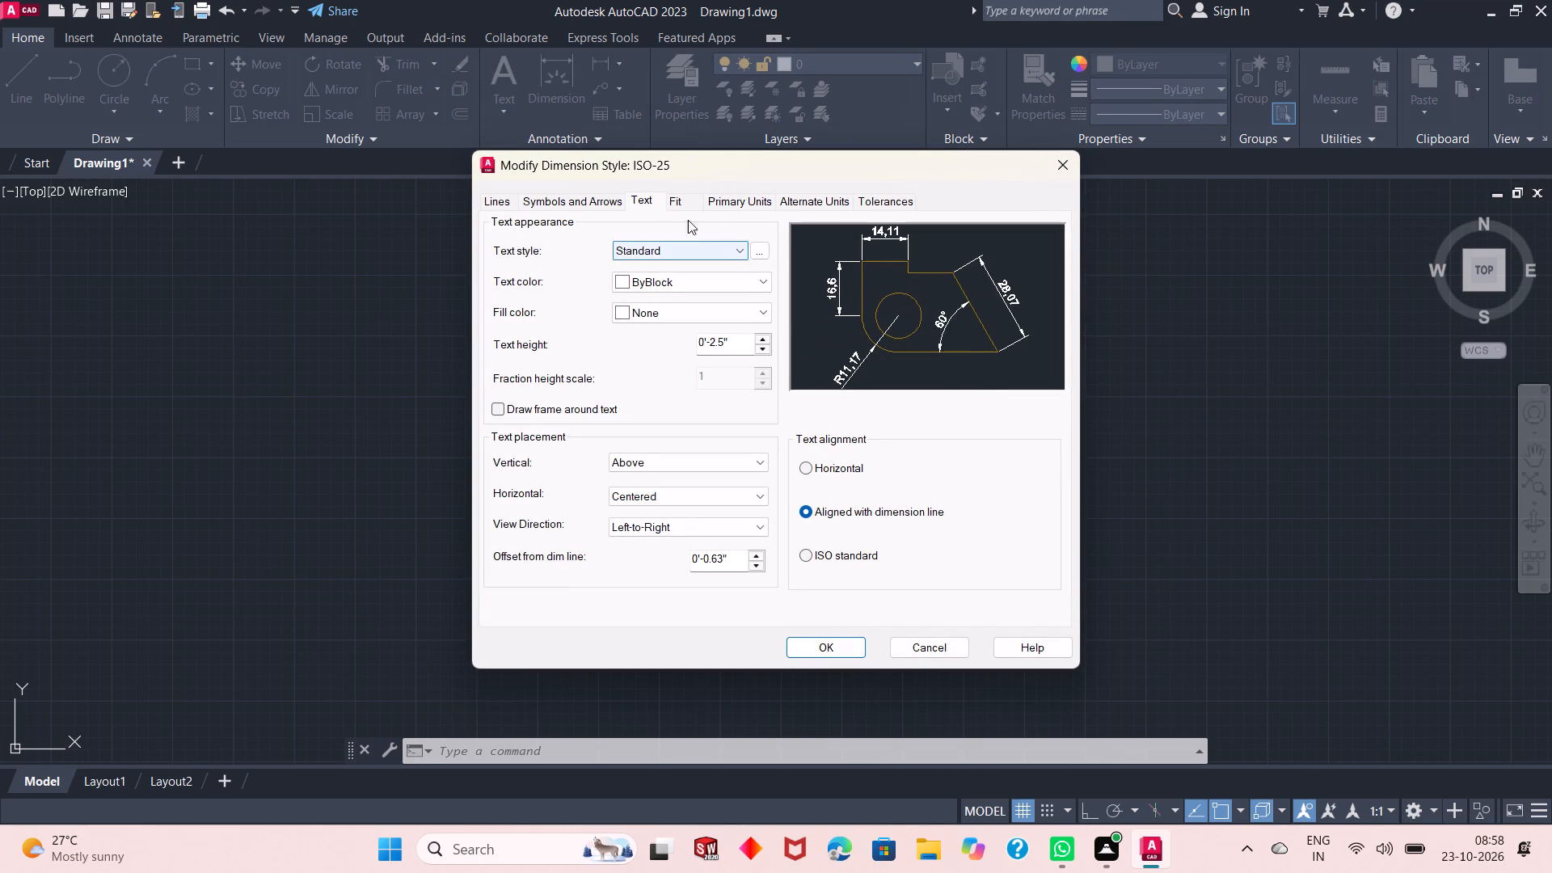
{"action": "left_click", "coordinate": [723, 212]}
{"action": "left_click", "coordinate": [732, 199]}
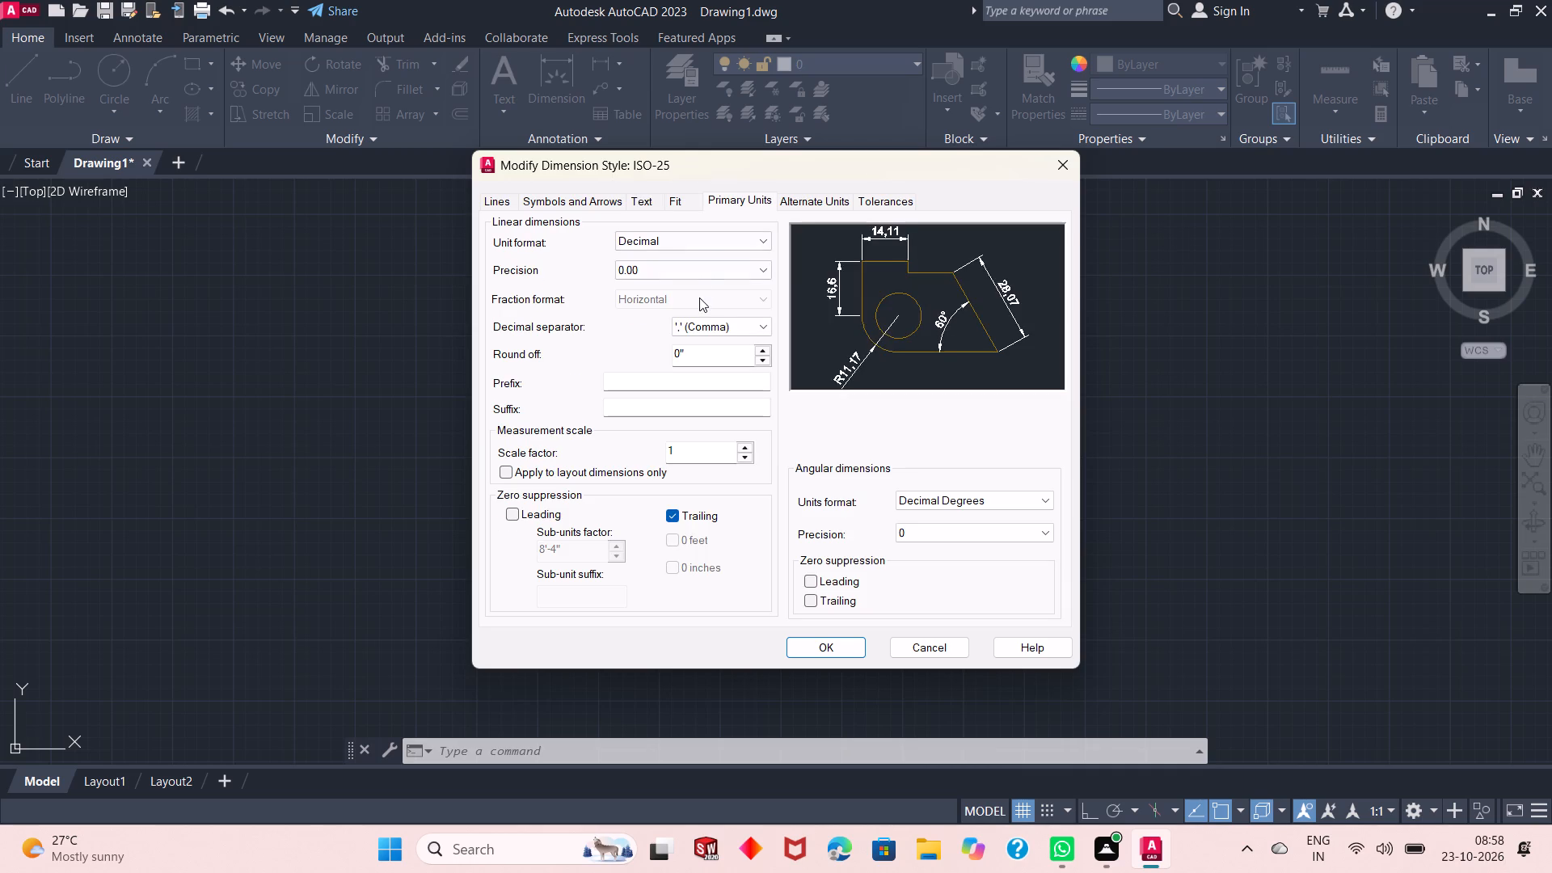
{"action": "left_click", "coordinate": [702, 246]}
{"action": "left_click", "coordinate": [706, 278]}
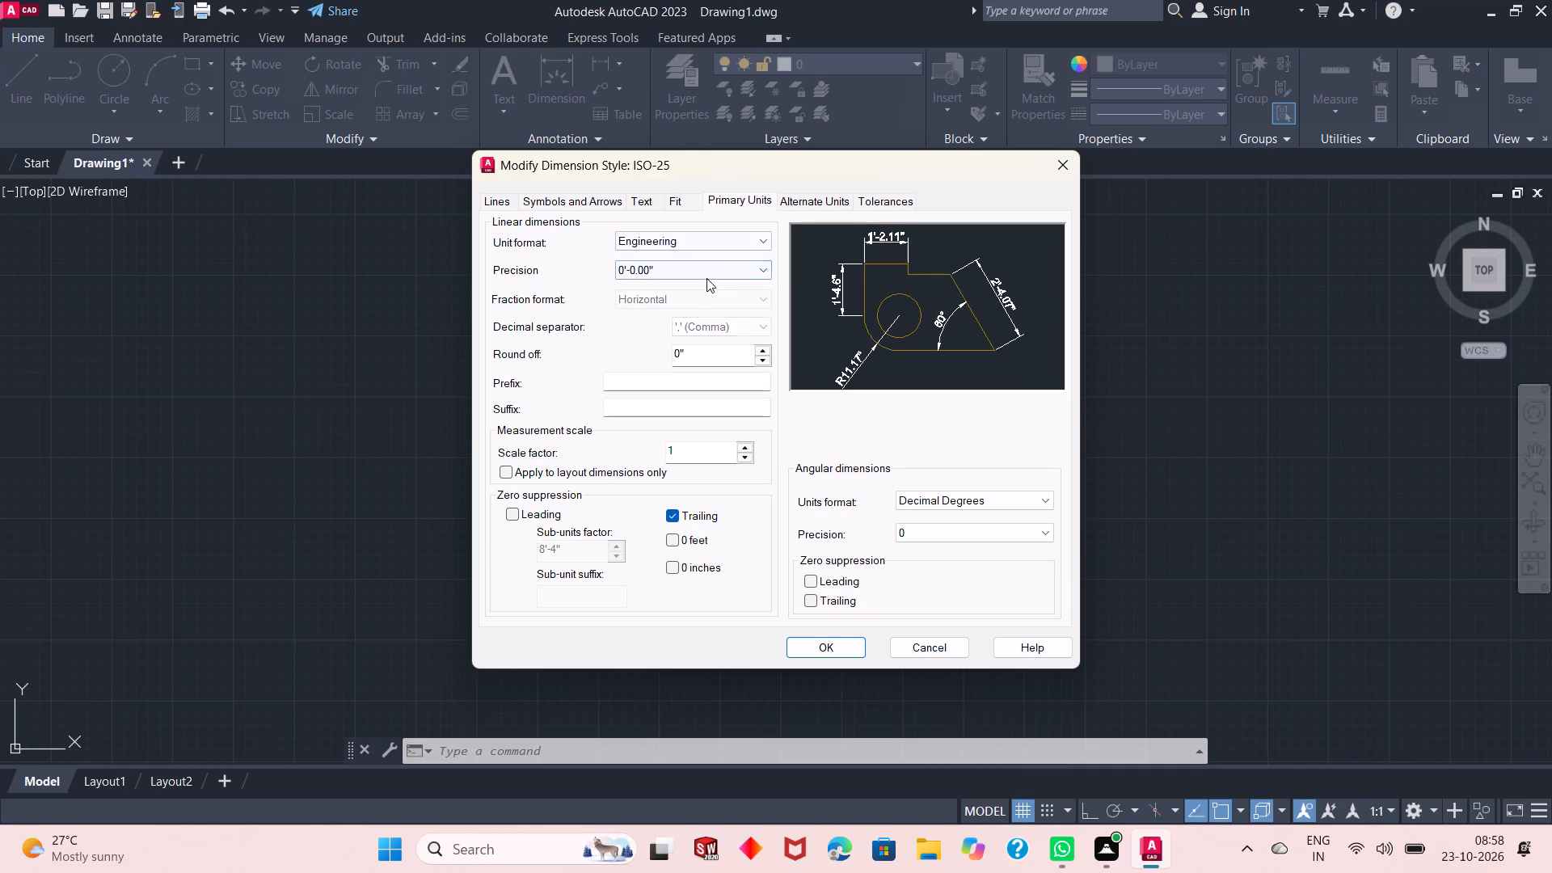
{"action": "left_click", "coordinate": [707, 272]}
{"action": "left_click", "coordinate": [702, 285]}
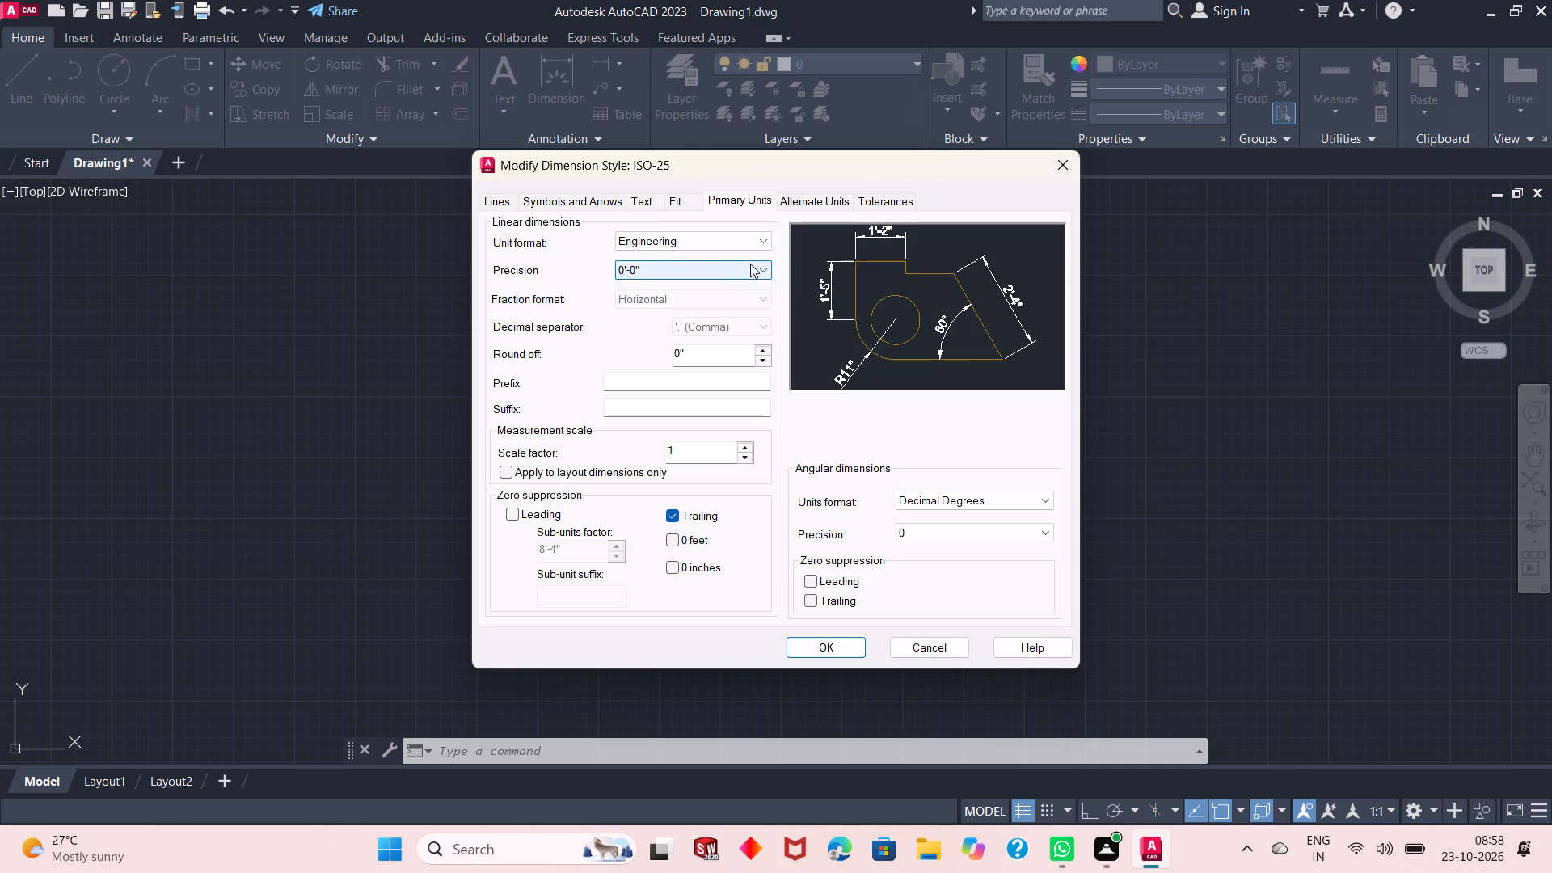
{"action": "left_click", "coordinate": [837, 644]}
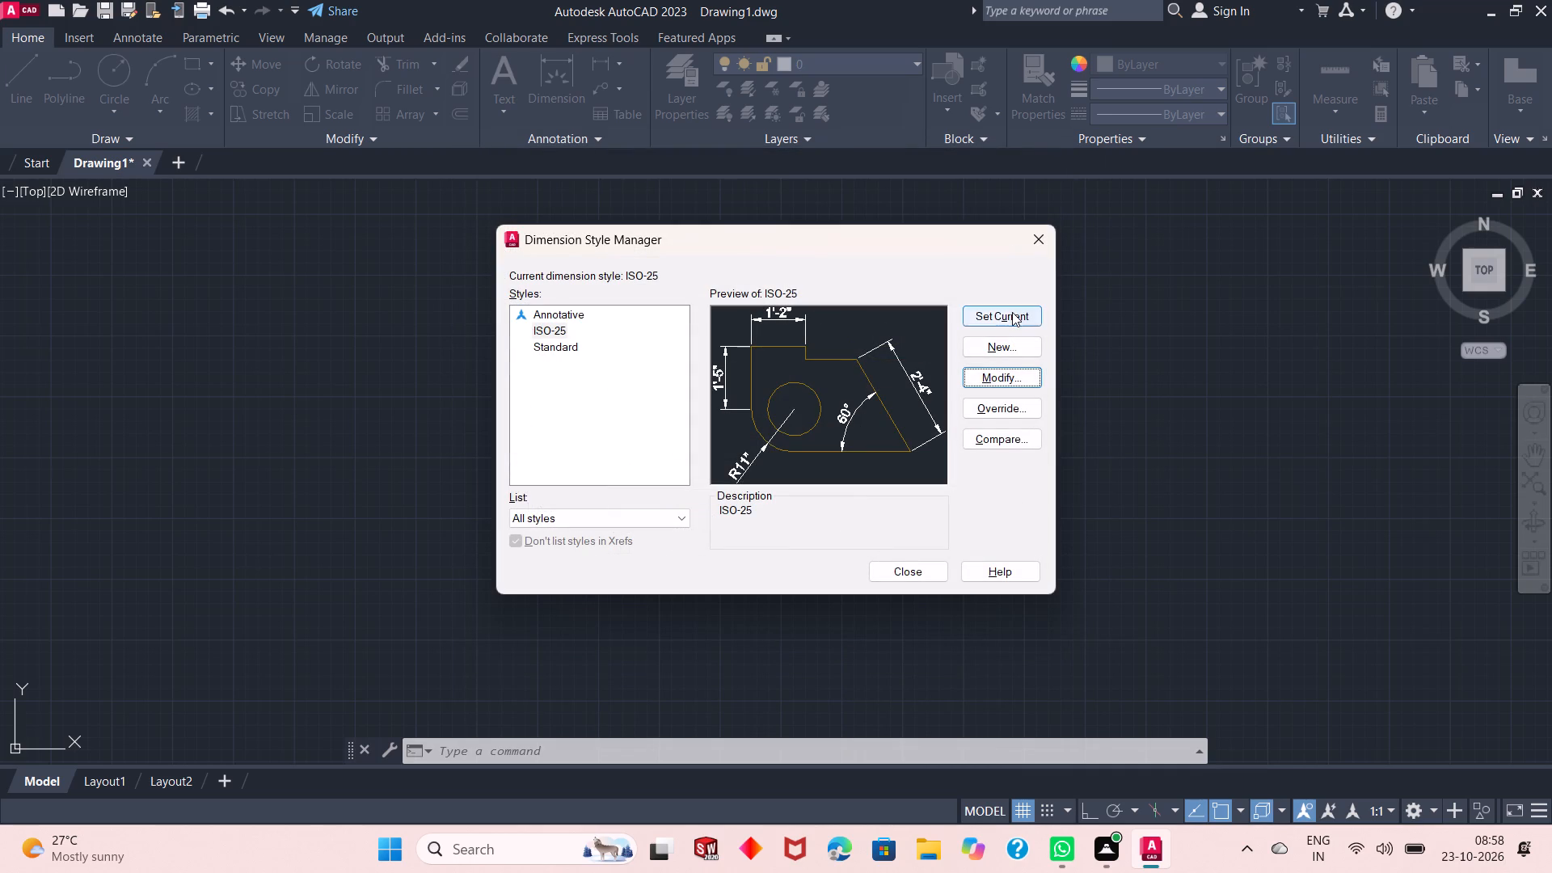
{"action": "left_click", "coordinate": [1012, 312]}
{"action": "left_click", "coordinate": [1012, 312]}
{"action": "left_click", "coordinate": [1036, 239]}
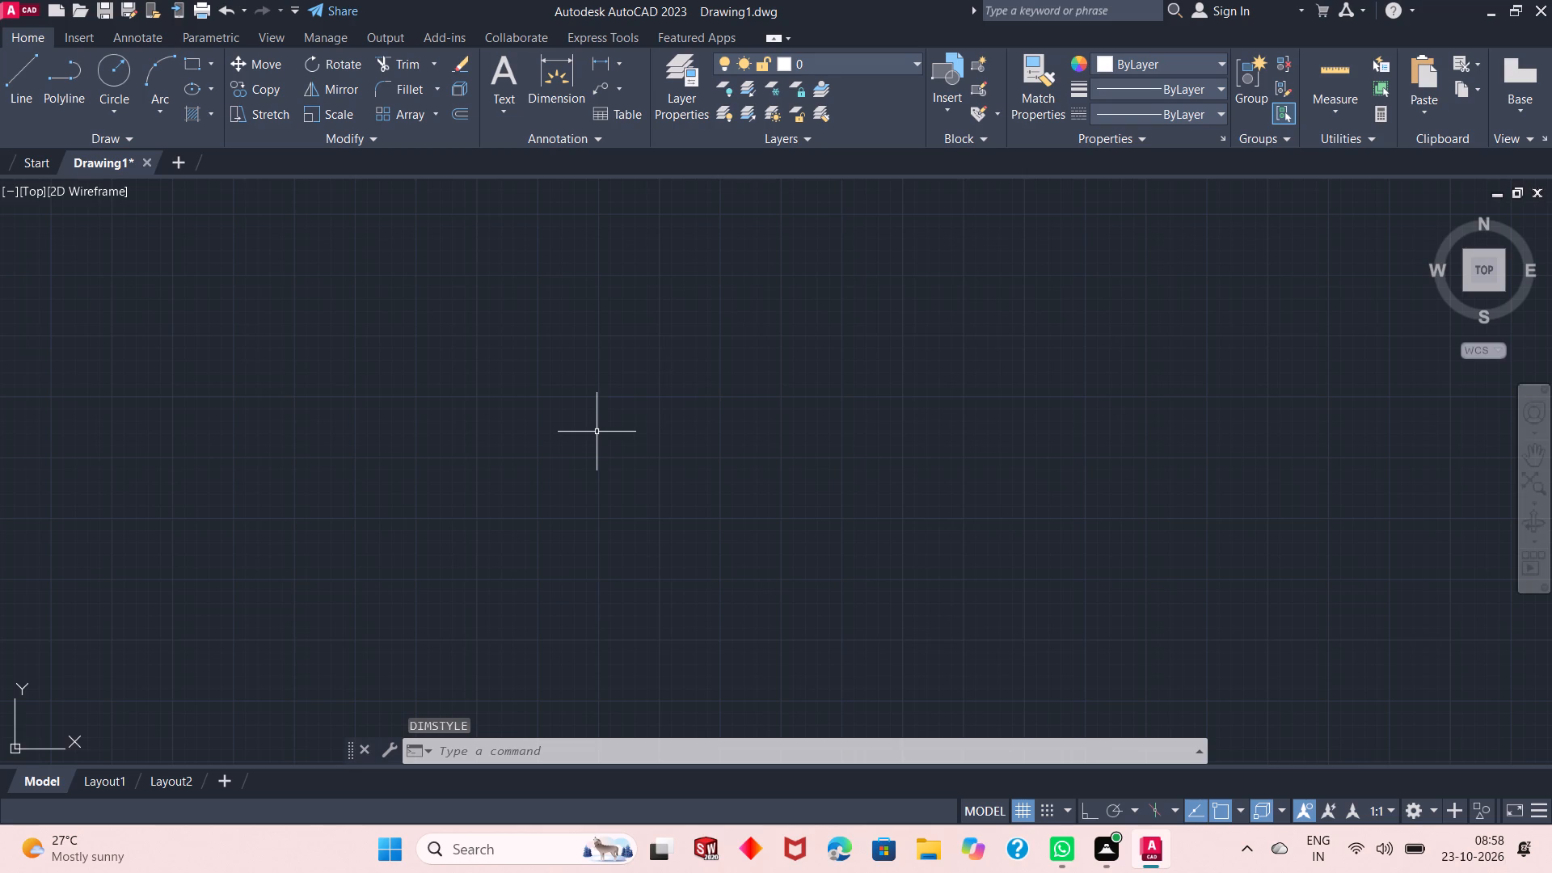
Create two new layers, giving the first colour index 121 and the second yellow.
{"action": "left_click", "coordinate": [680, 95]}
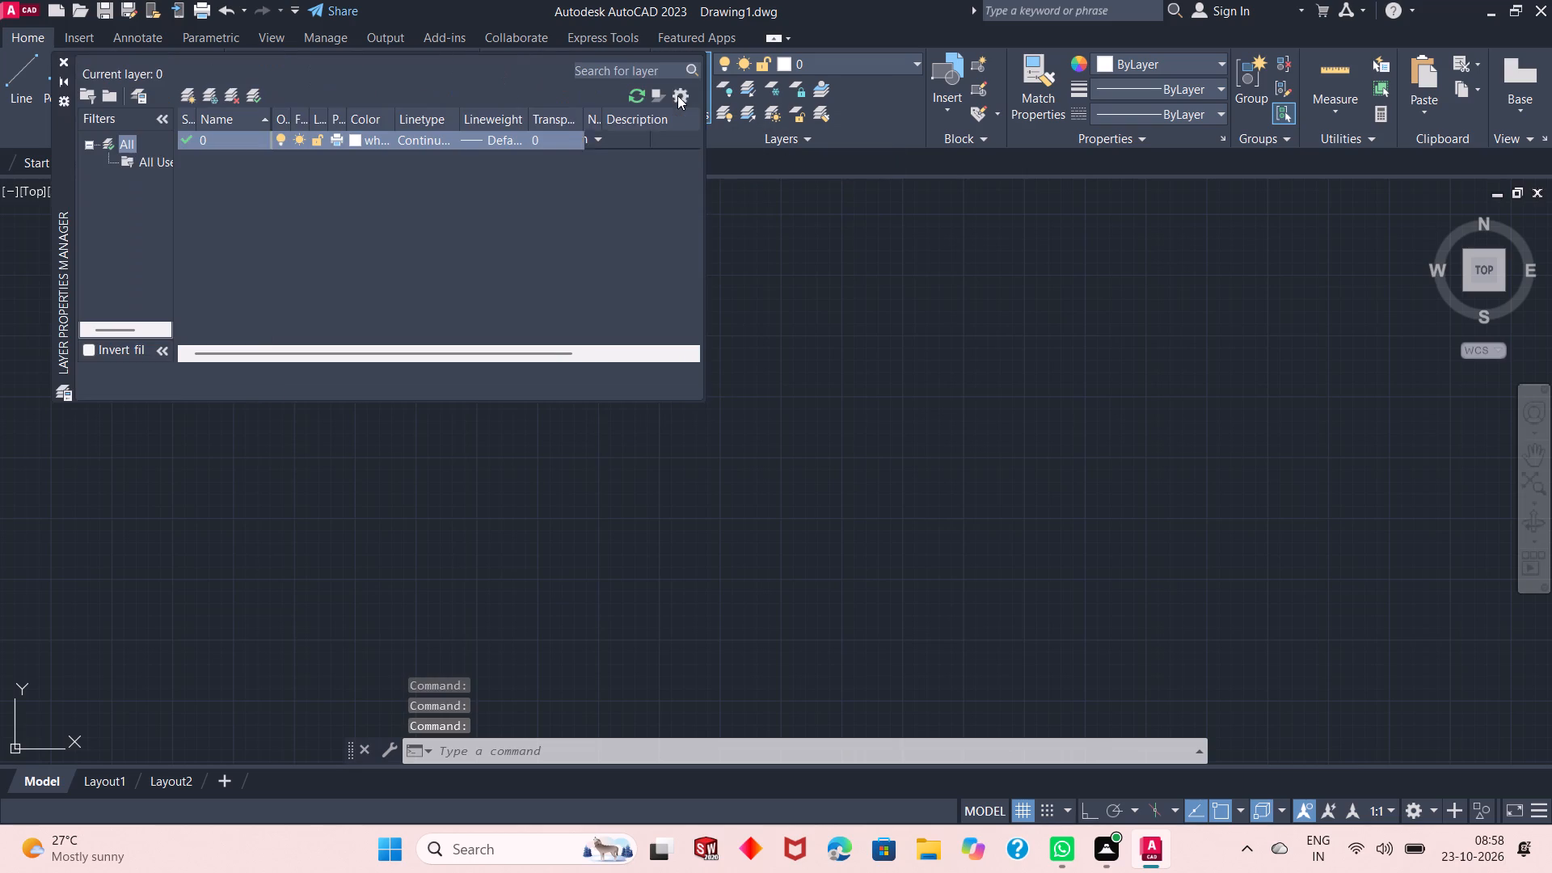
{"action": "left_click", "coordinate": [186, 99]}
{"action": "left_click", "coordinate": [186, 99]}
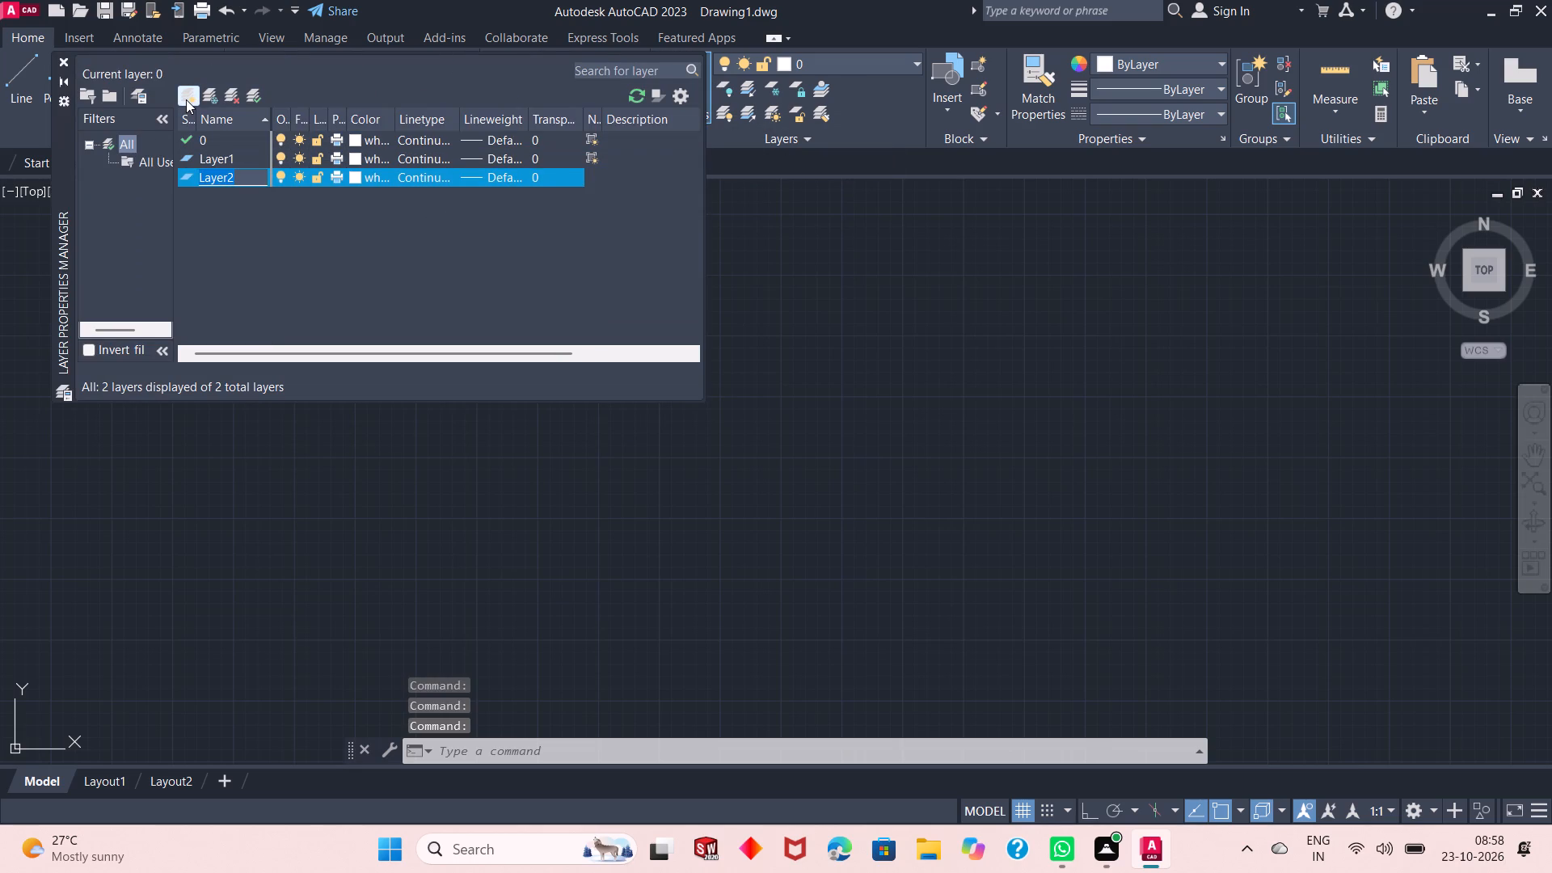
{"action": "left_click", "coordinate": [356, 158]}
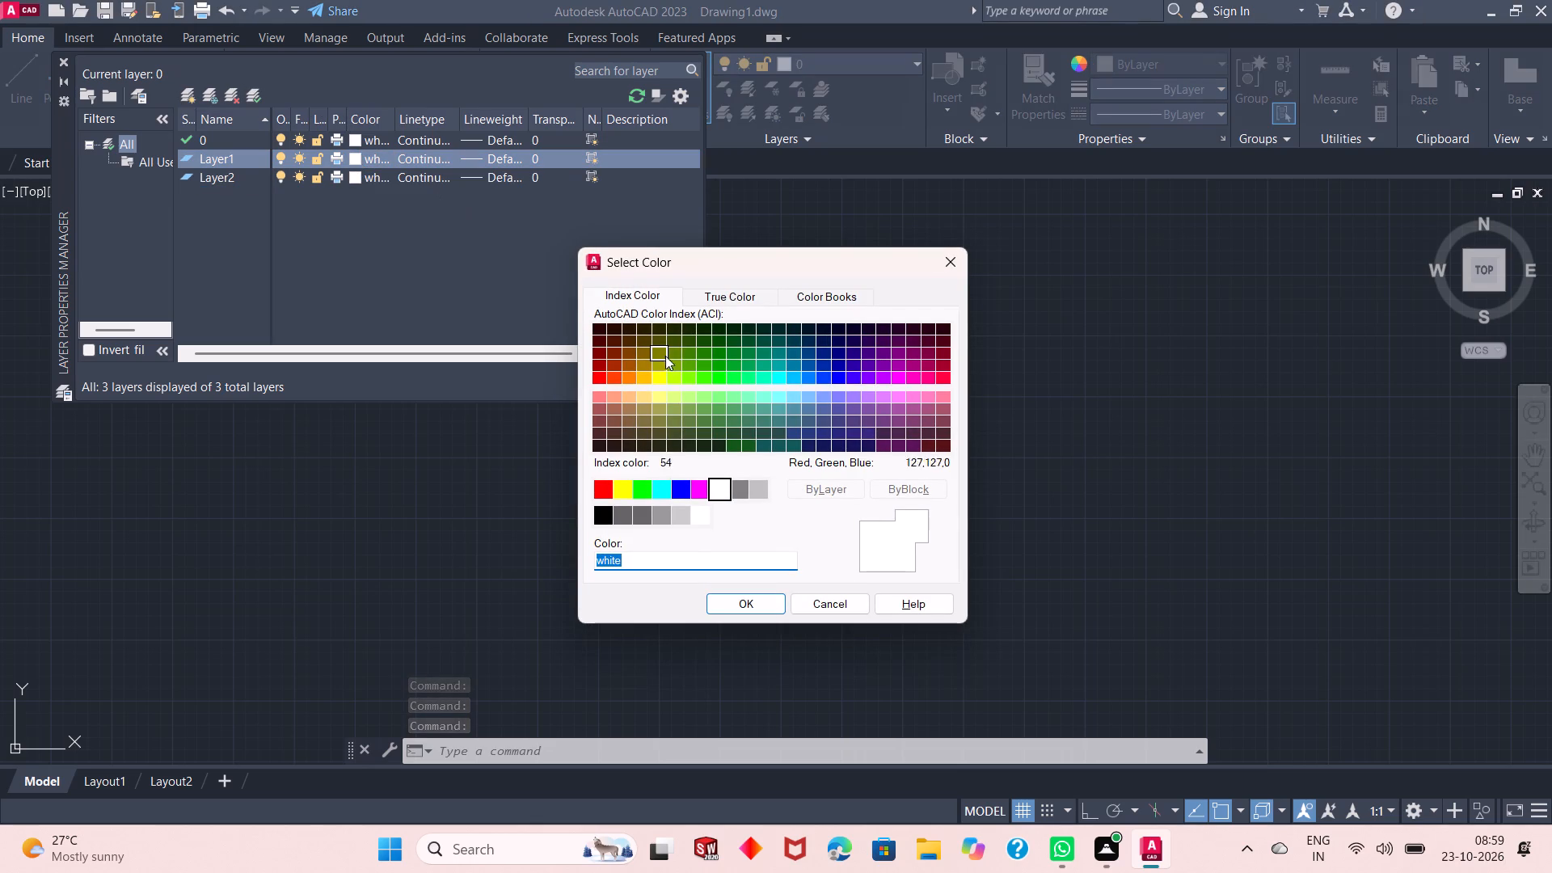
{"action": "left_click", "coordinate": [760, 390]}
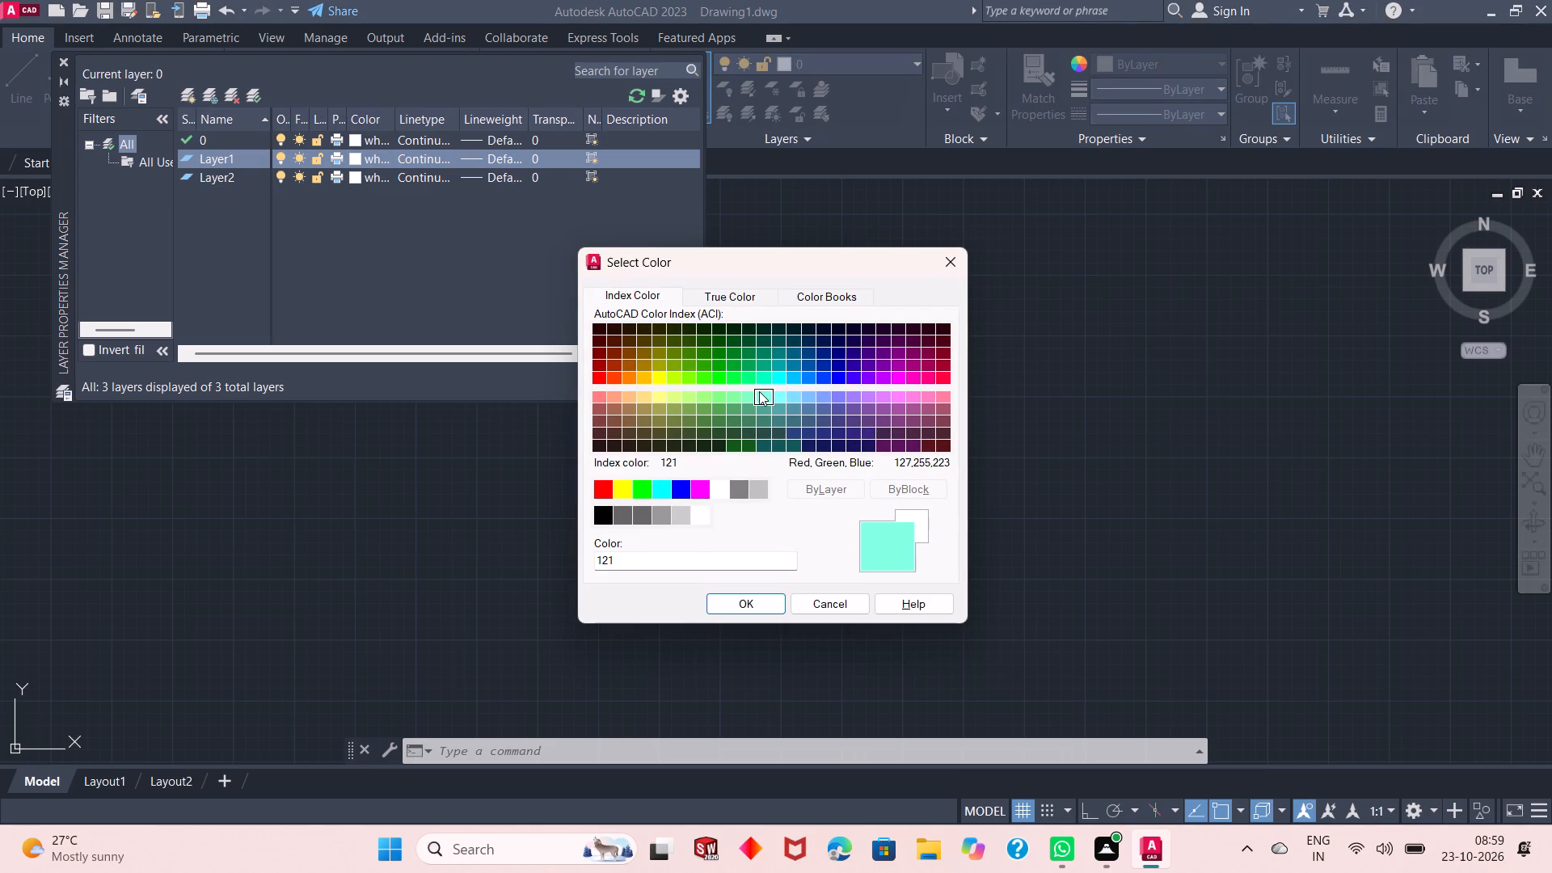
{"action": "left_click", "coordinate": [753, 600]}
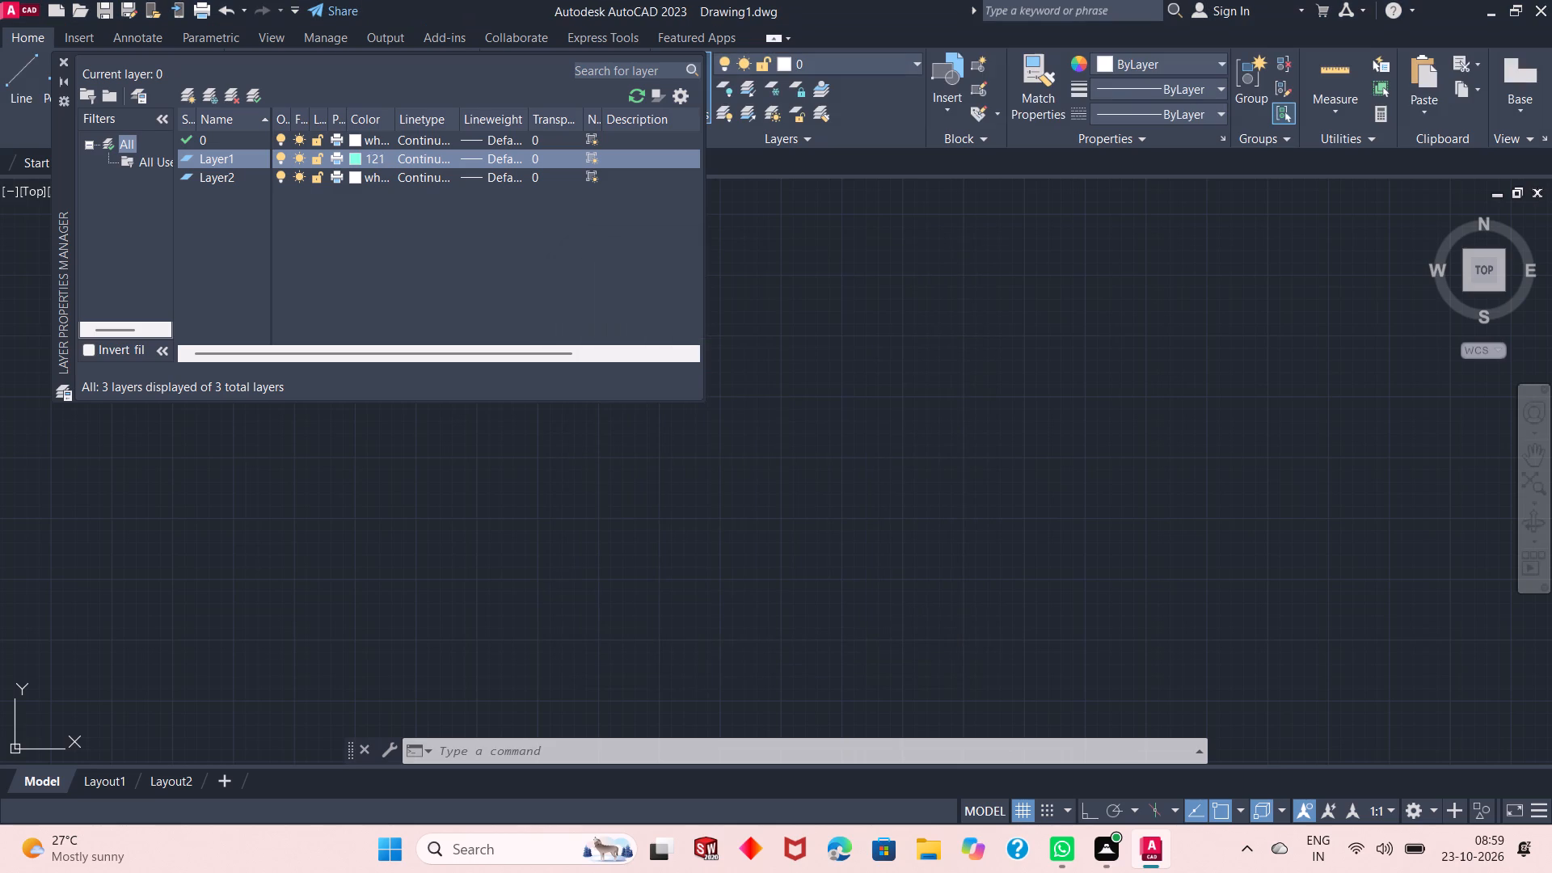
{"action": "left_click", "coordinate": [360, 175]}
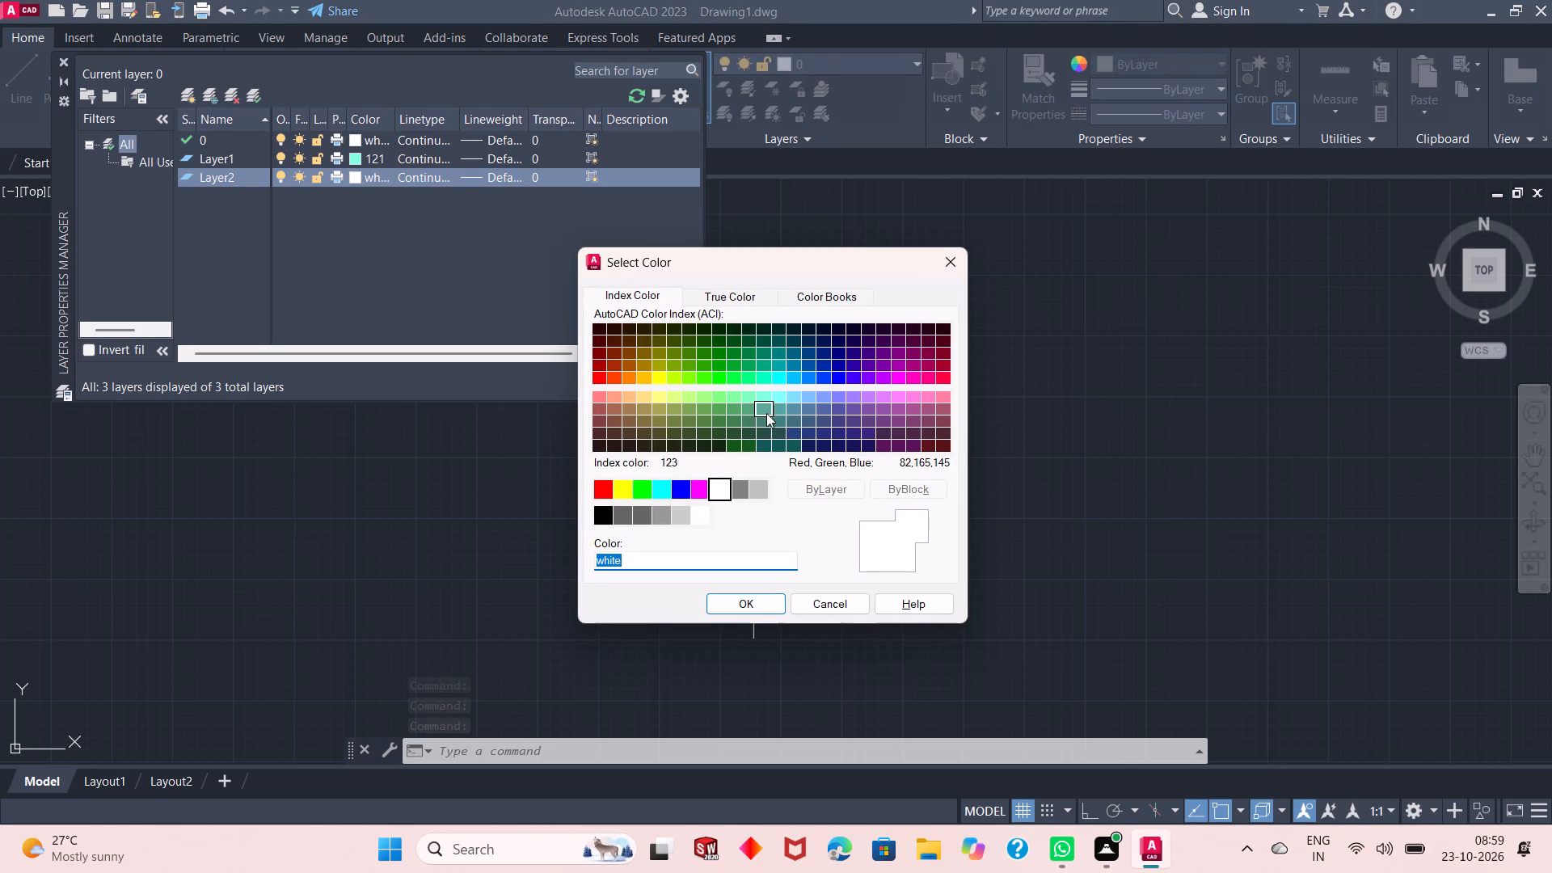
{"action": "left_click", "coordinate": [621, 487]}
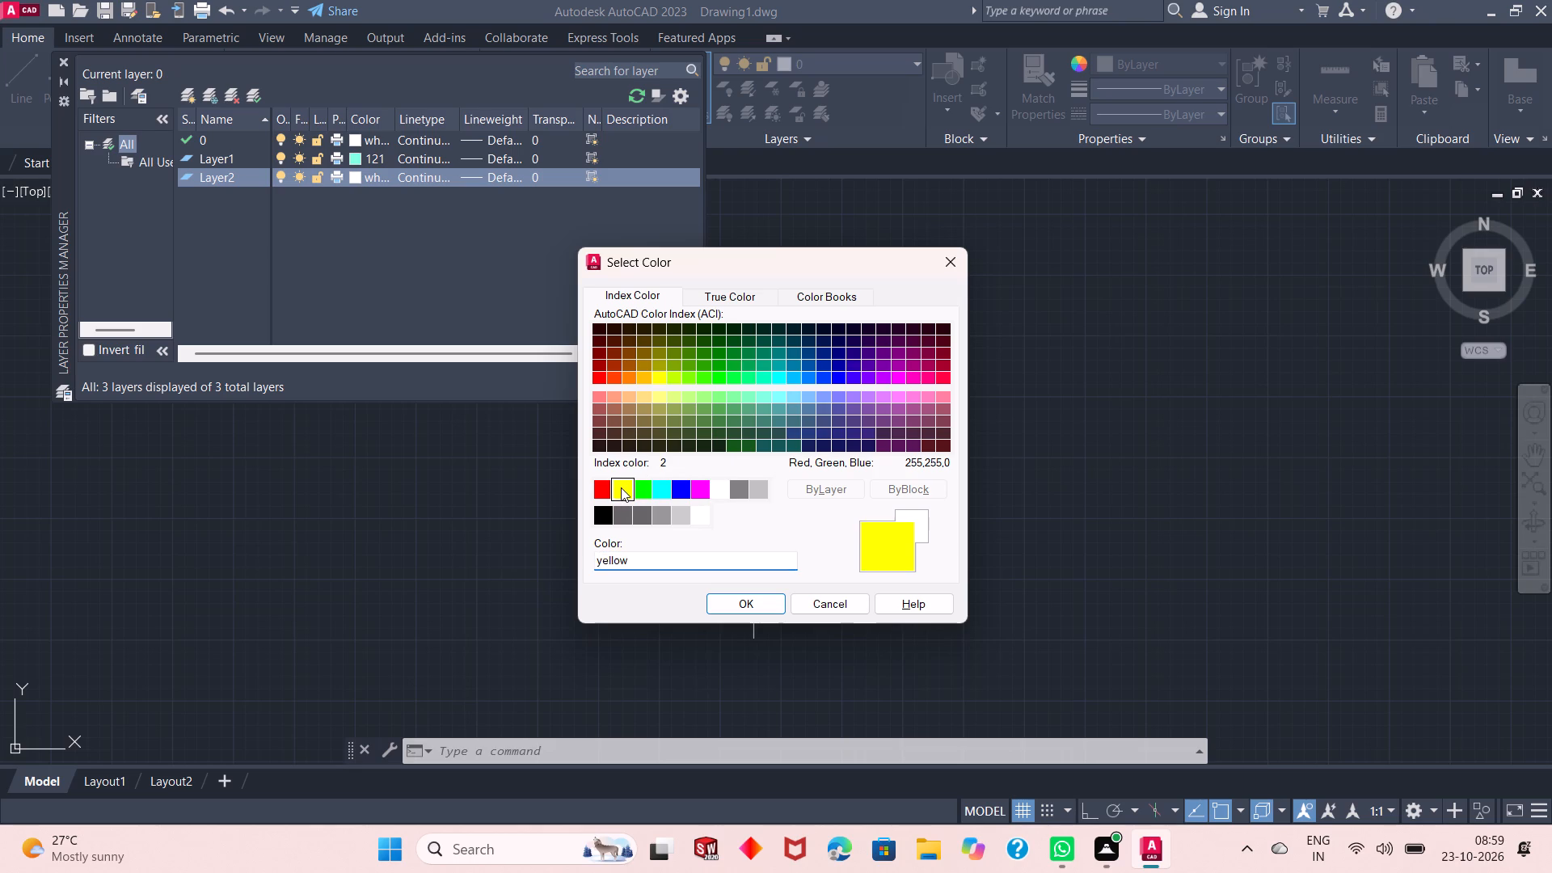
{"action": "left_click", "coordinate": [733, 605]}
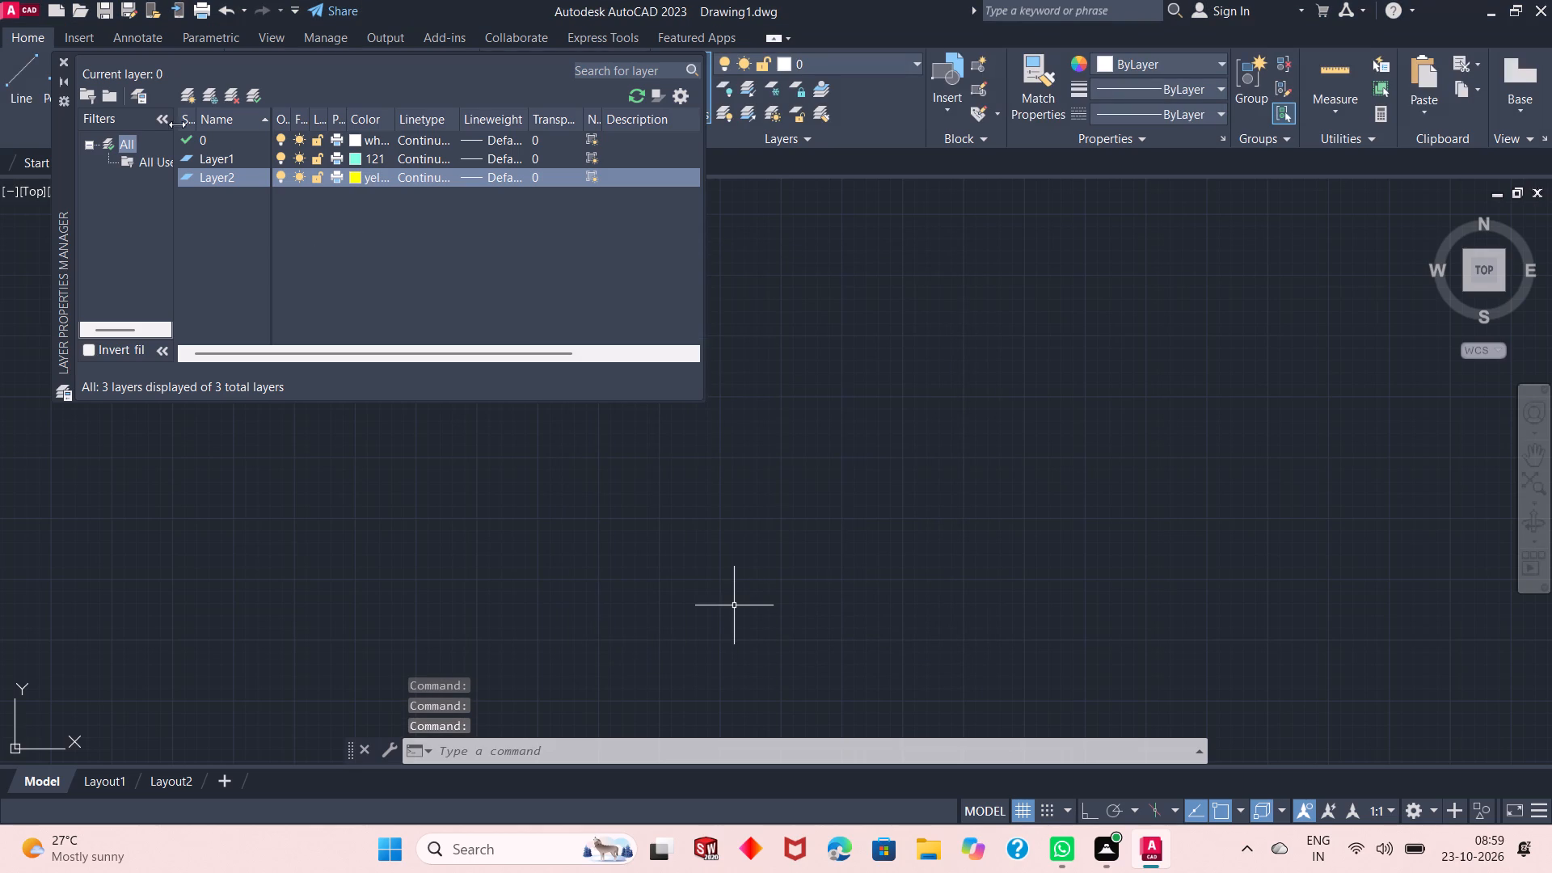
Add a third new layer, colour it red, and make it the current layer.
{"action": "left_click", "coordinate": [188, 98]}
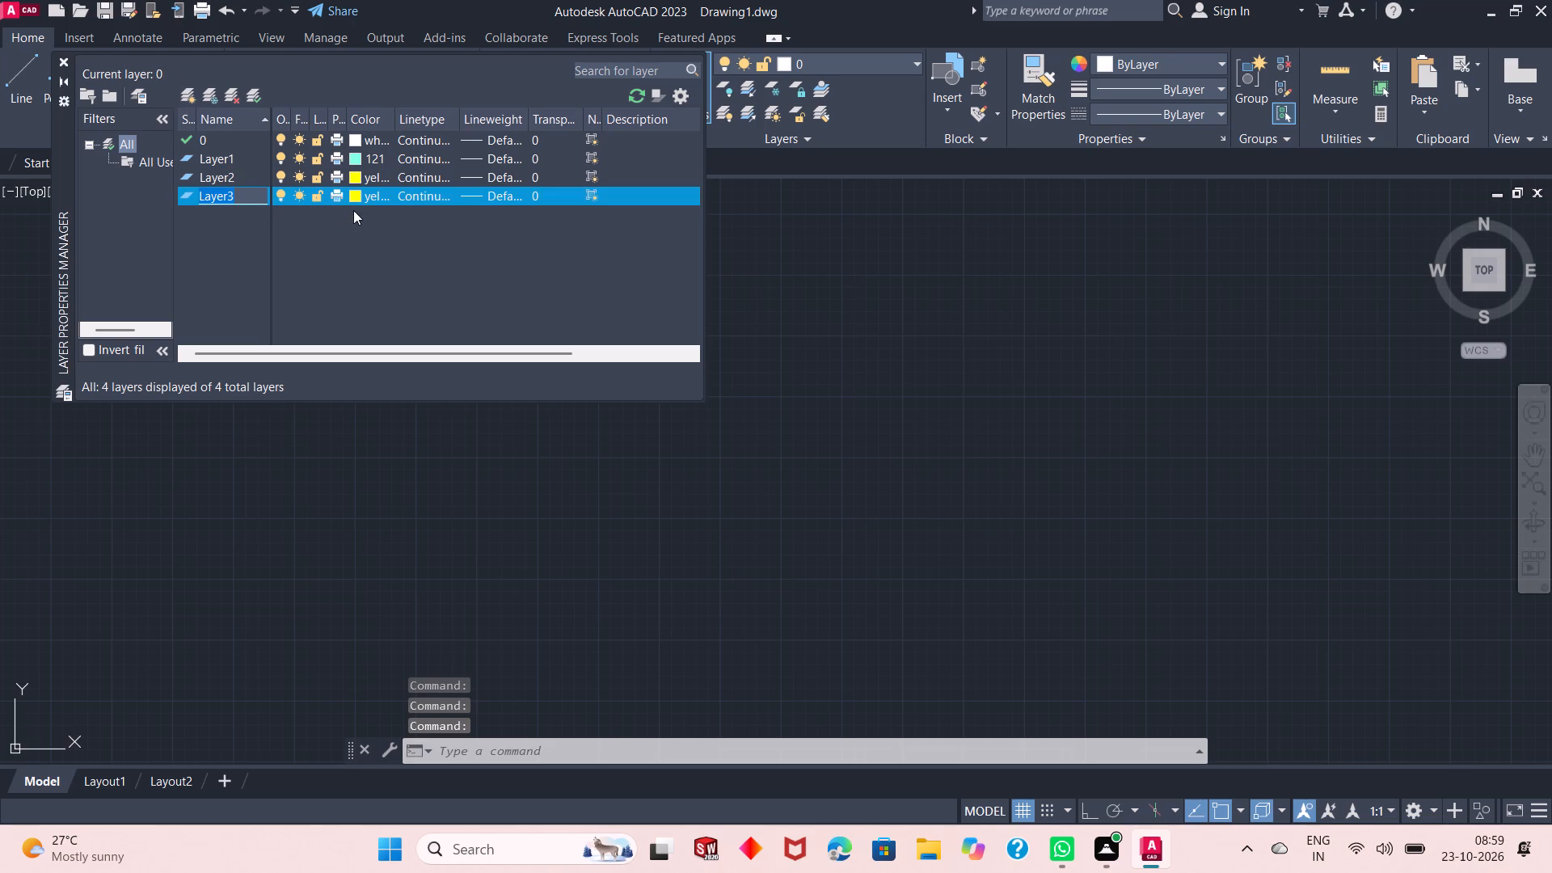
{"action": "left_click", "coordinate": [356, 195]}
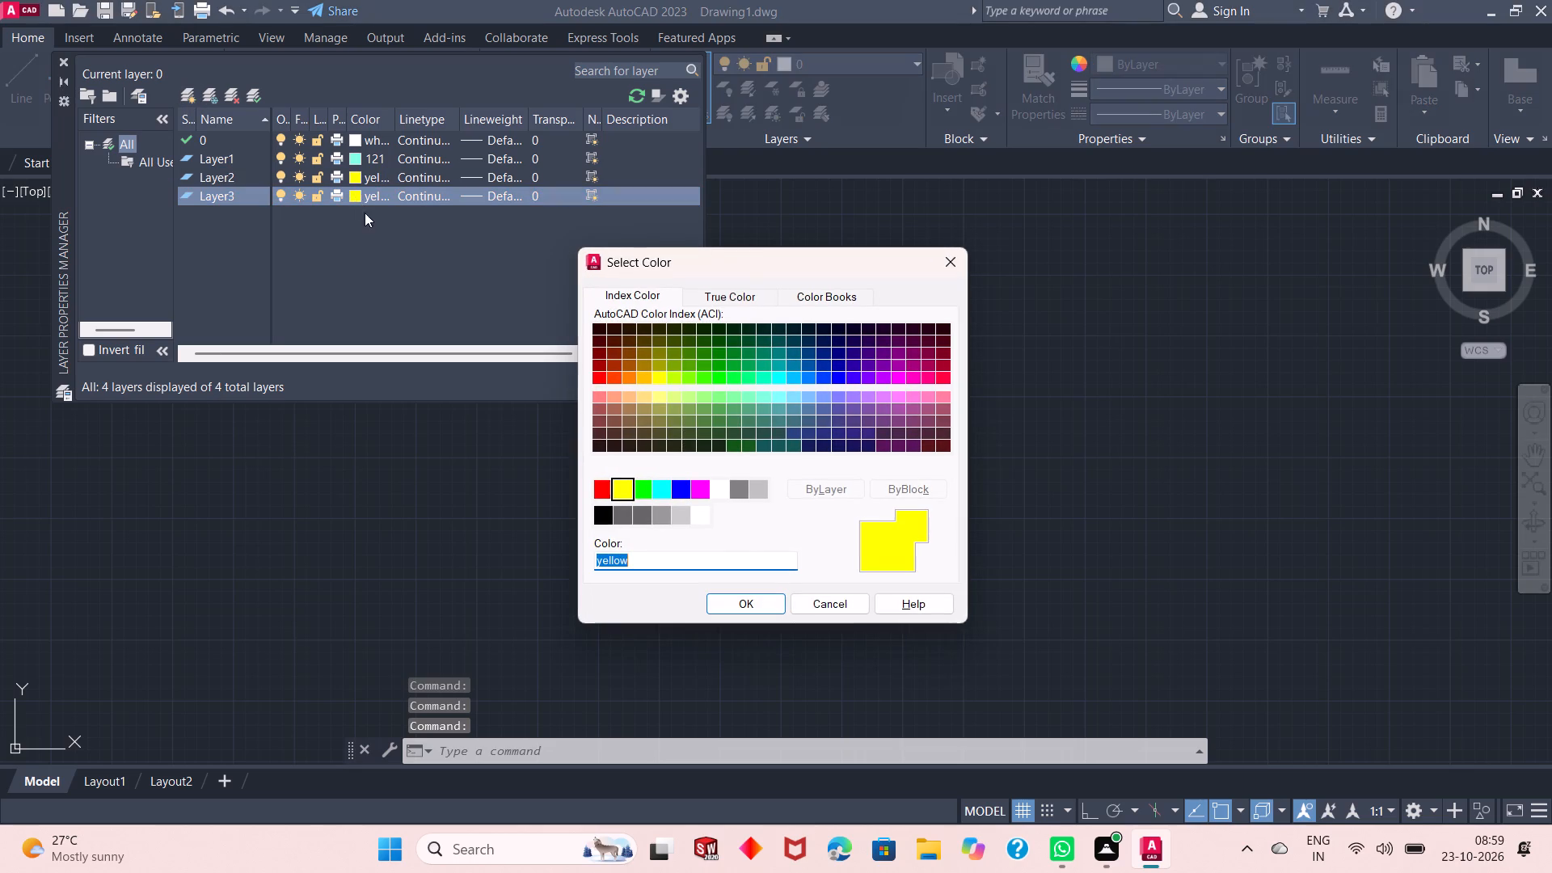
{"action": "left_click", "coordinate": [596, 489]}
{"action": "left_click", "coordinate": [732, 597]}
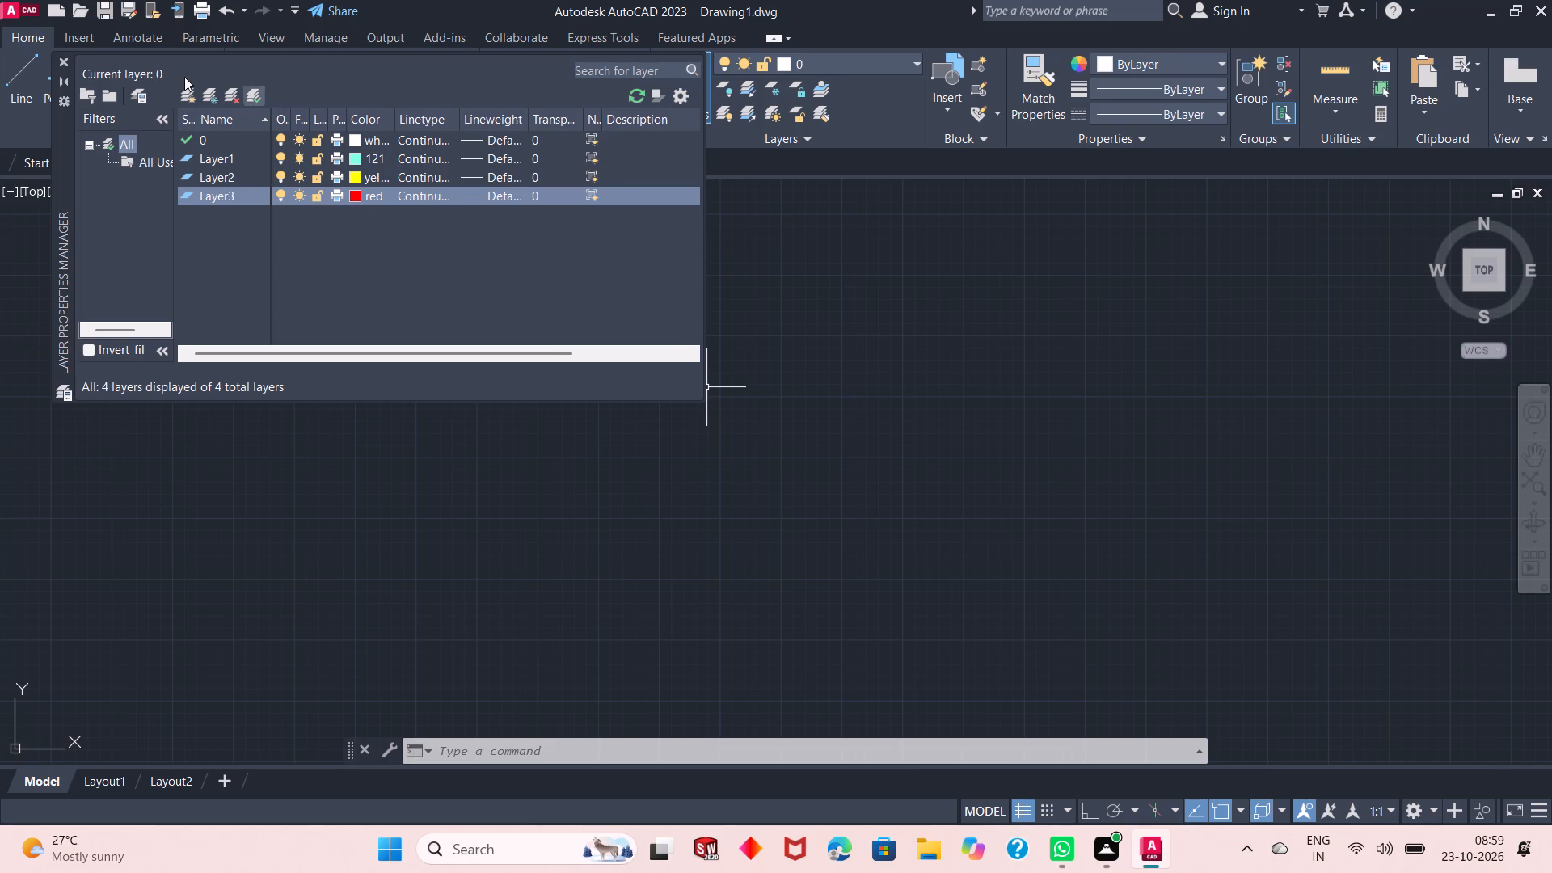
{"action": "left_click", "coordinate": [254, 92]}
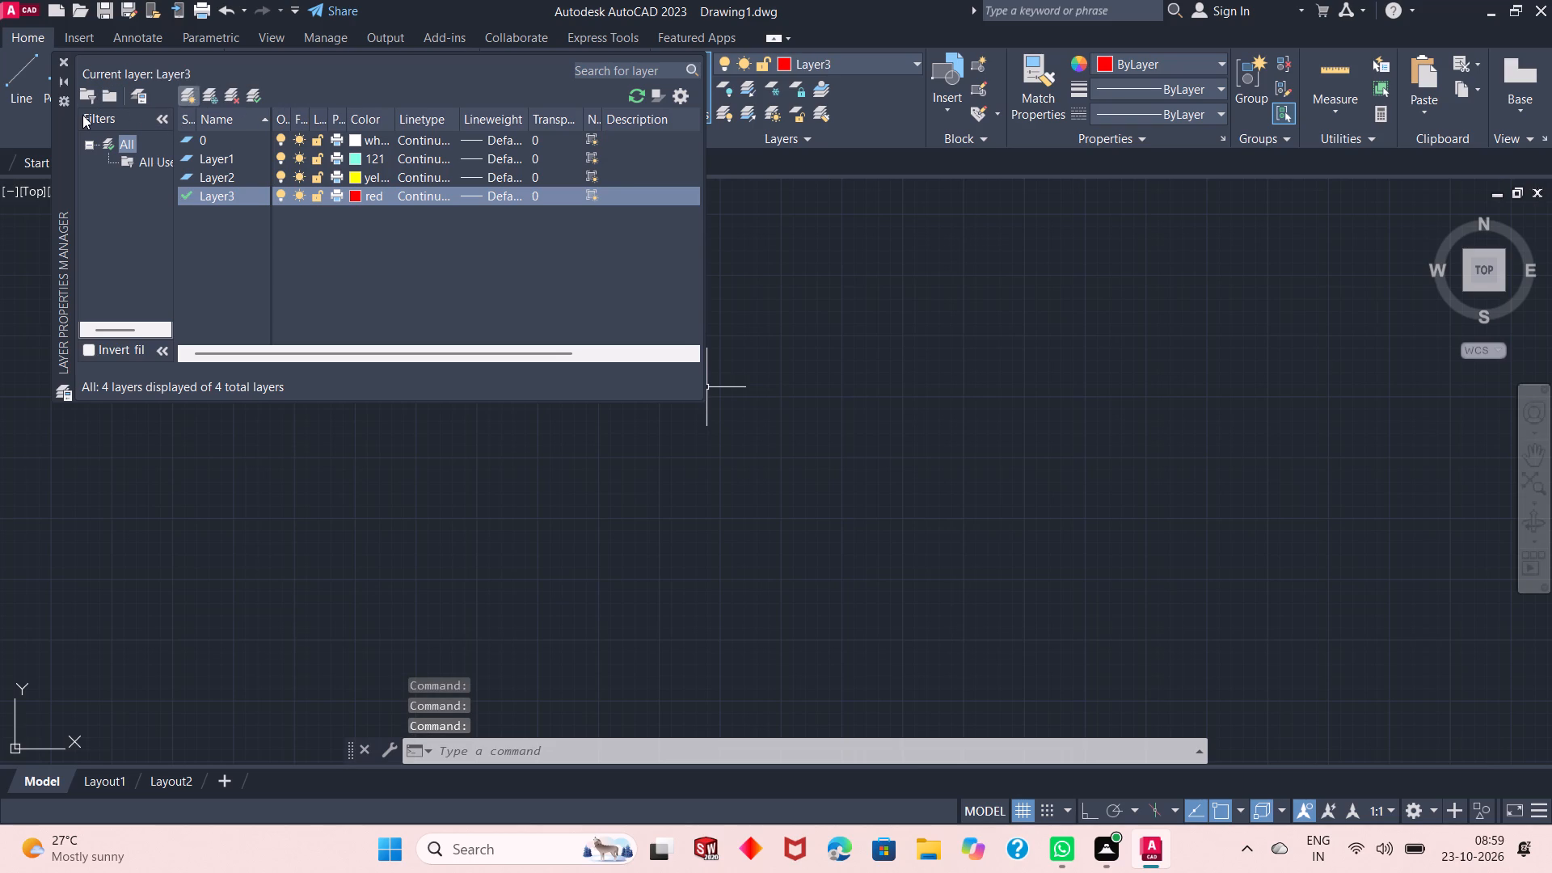
{"action": "left_click", "coordinate": [63, 63]}
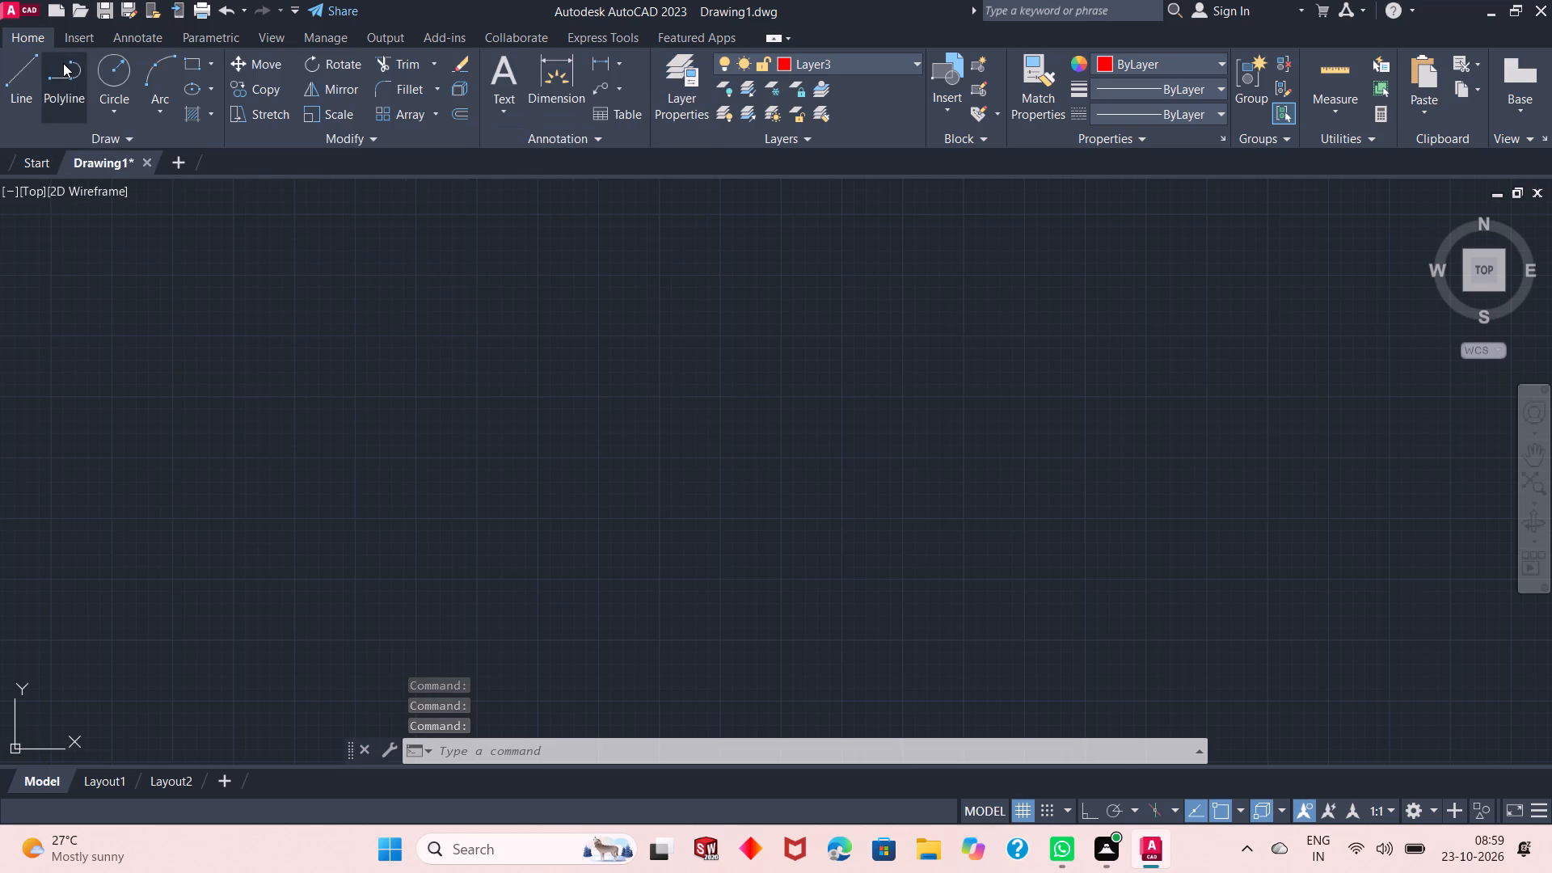
Make Layer1 the current layer.
{"action": "left_click", "coordinate": [840, 57]}
{"action": "left_click", "coordinate": [814, 107]}
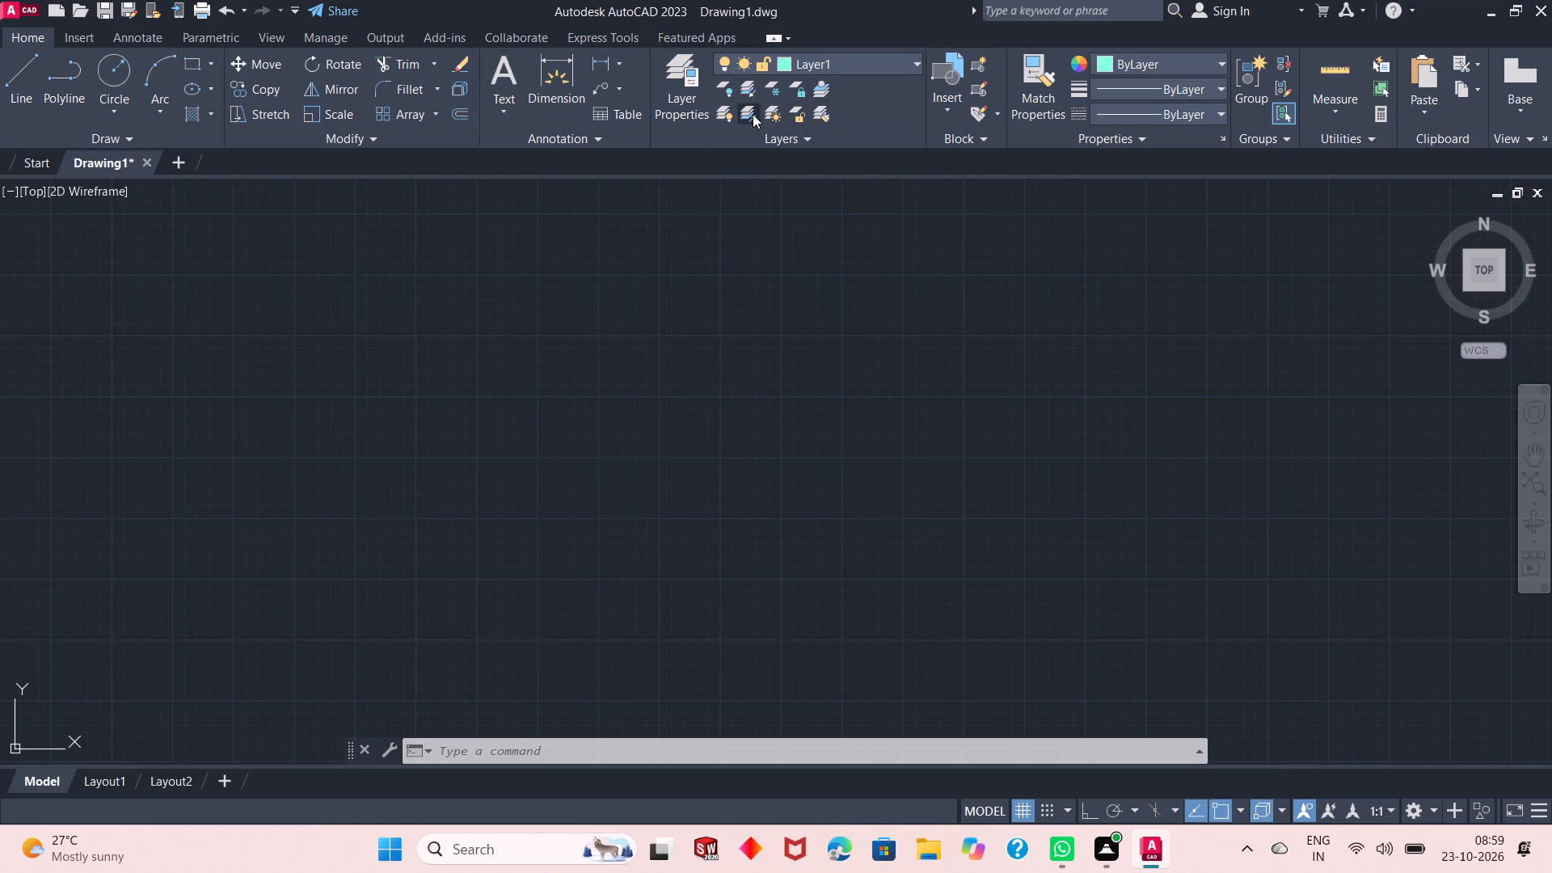
Draw a rectangle 28'4" wide and 42'4" high, extending right and down from a freely picked upper-left corner.
{"action": "left_click", "coordinate": [191, 59]}
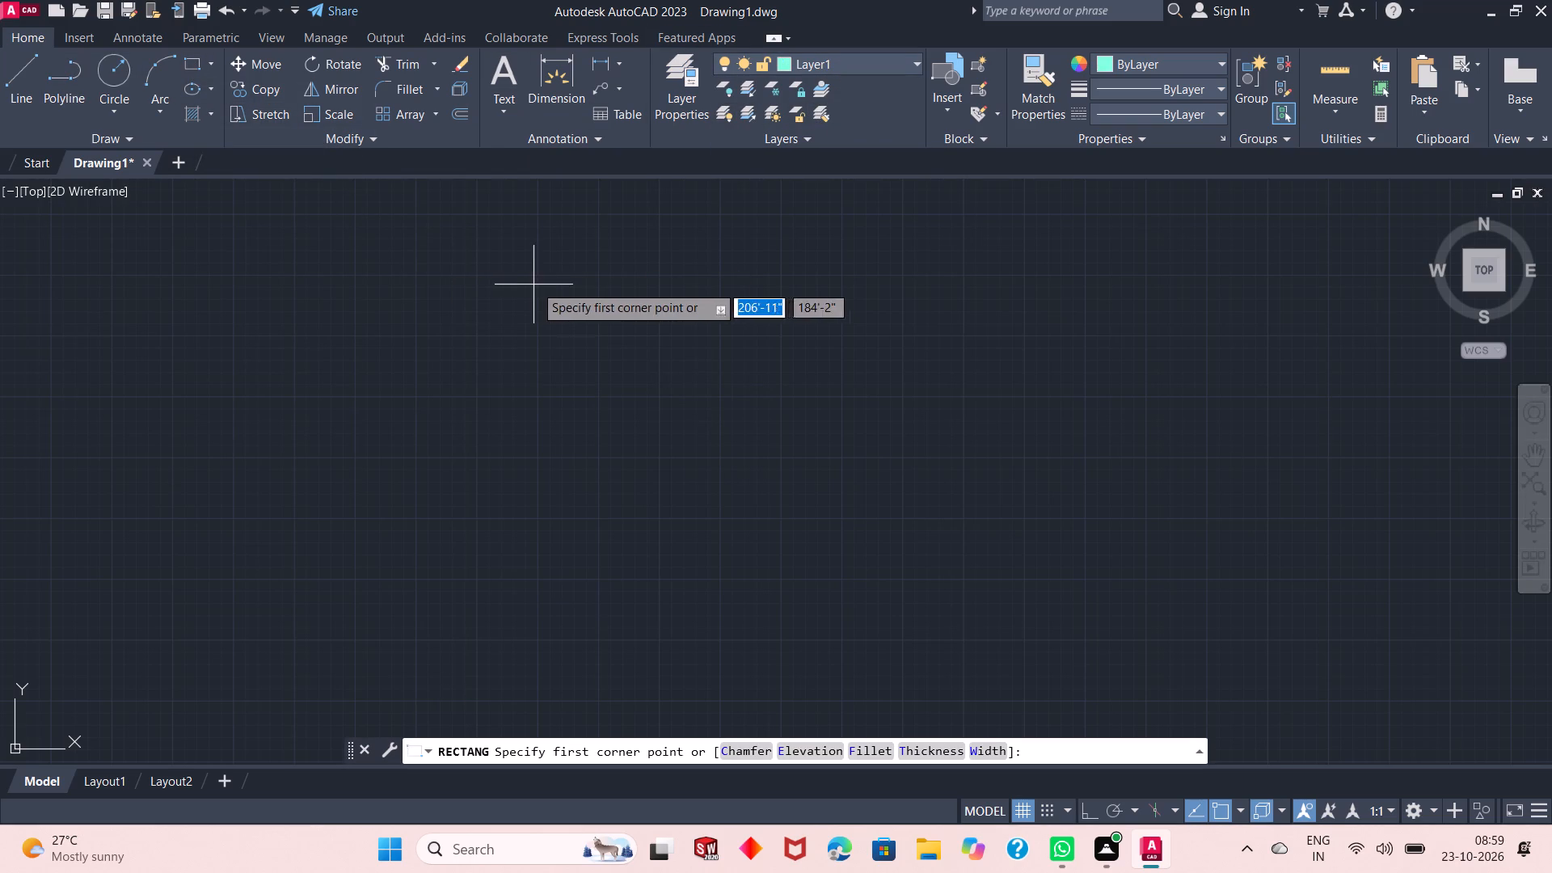
{"action": "left_click", "coordinate": [564, 281]}
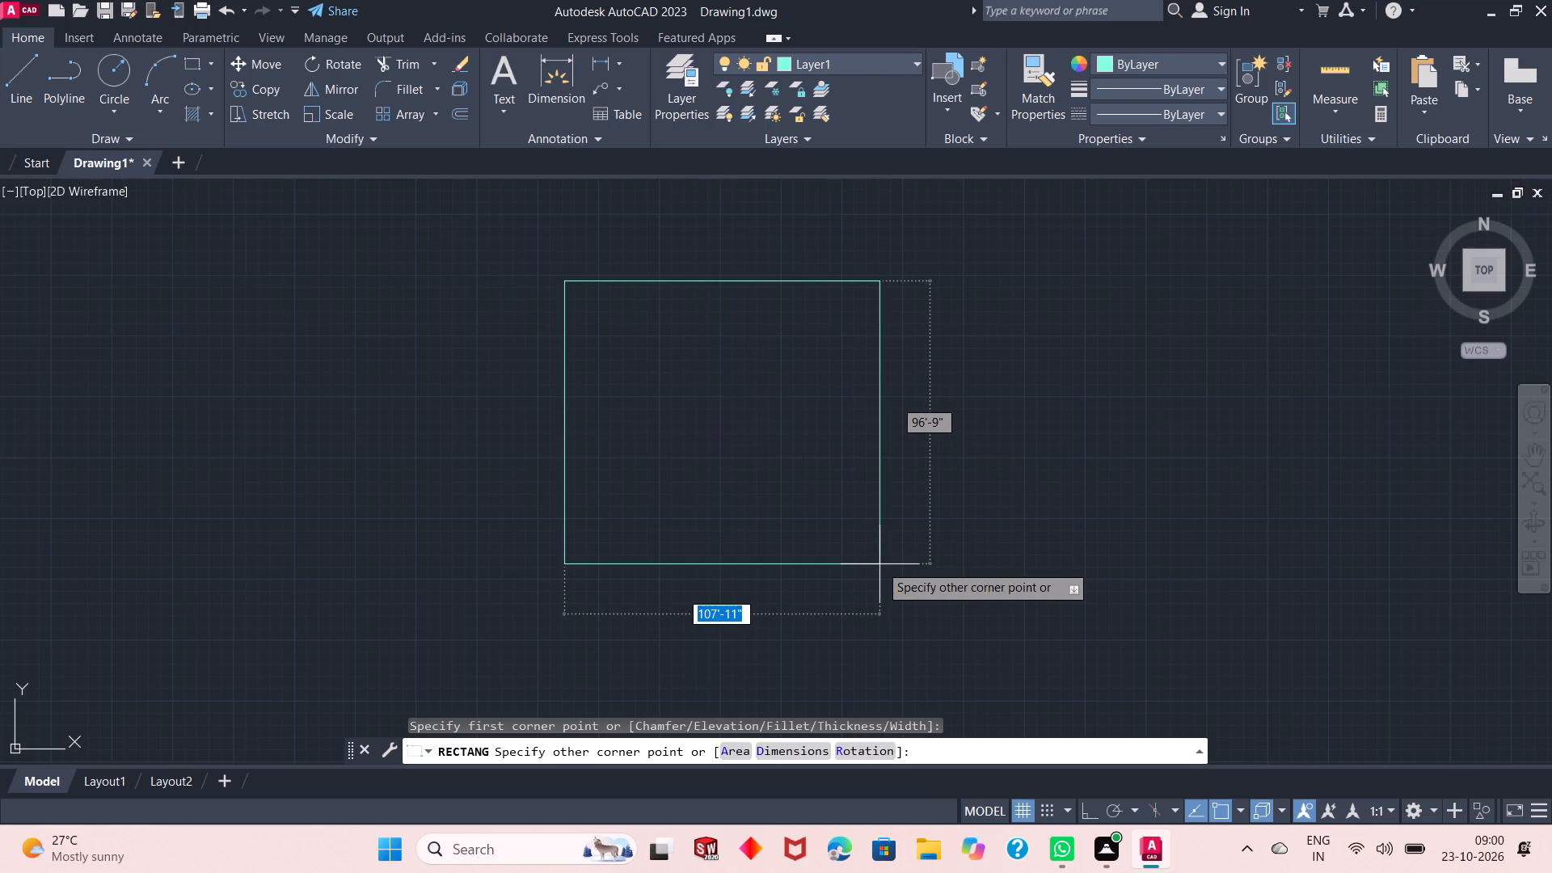
{"action": "type", "text": "28"}
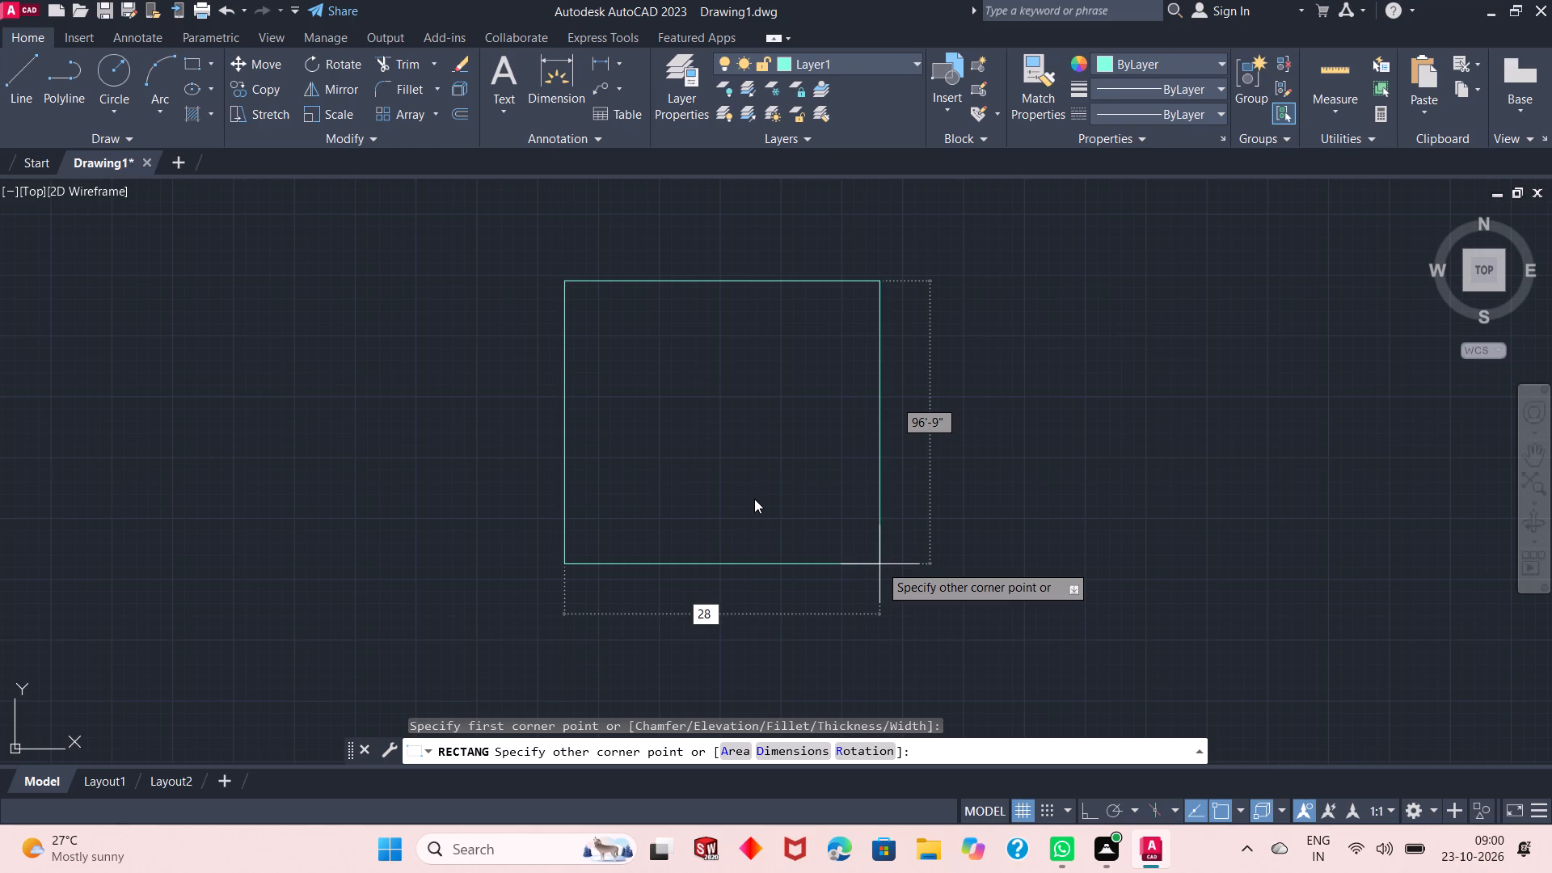
{"action": "key", "text": "Escape"}
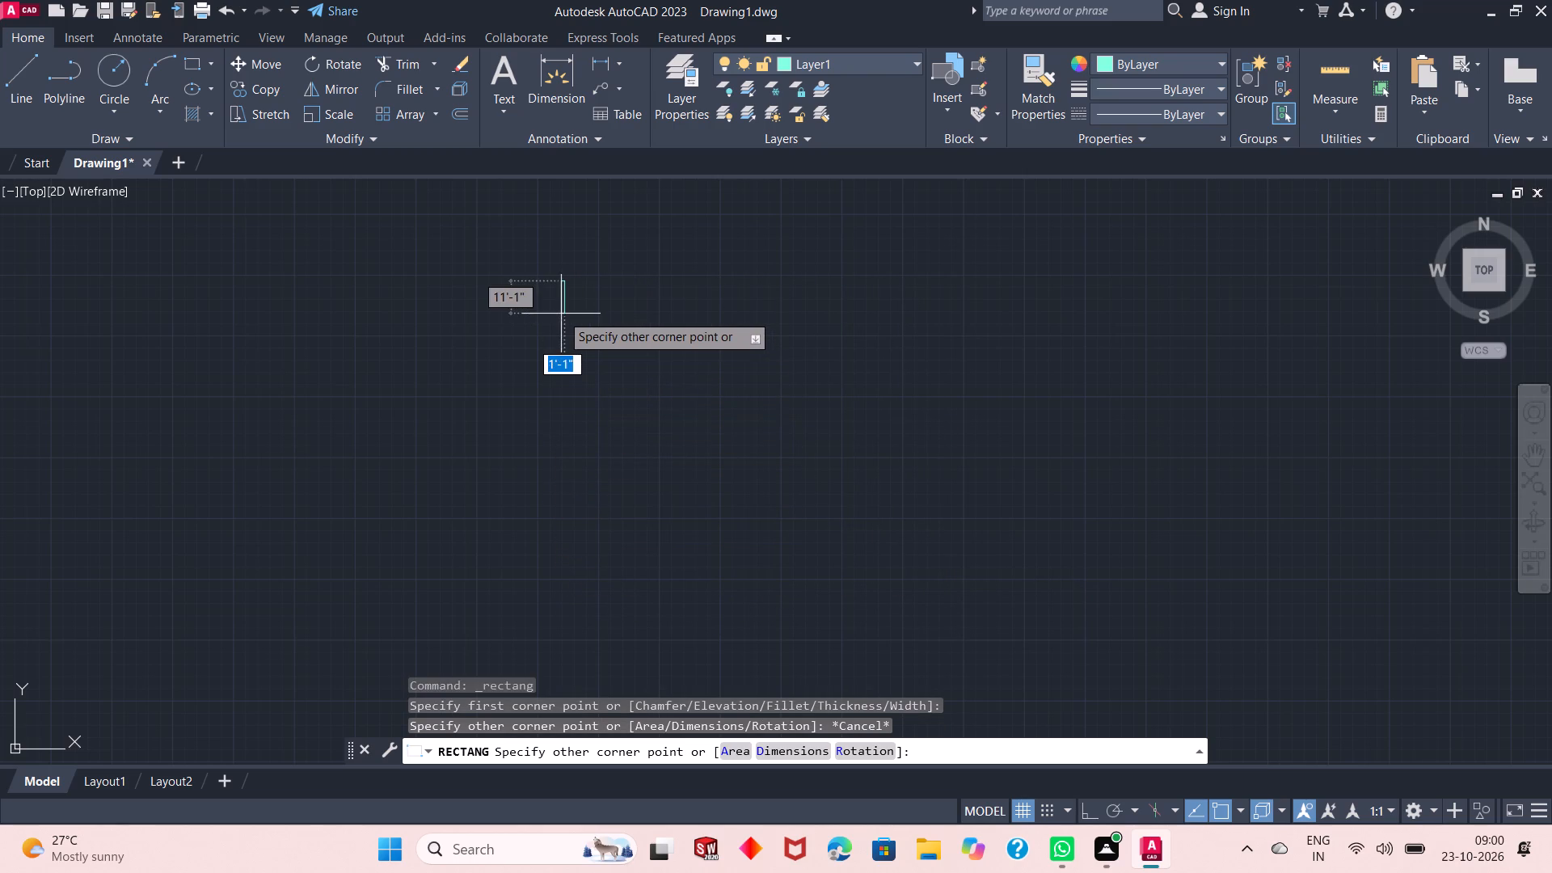
{"action": "scroll", "coordinate": [560, 315], "scroll_direction": "down", "scroll_amount": 2}
{"action": "scroll", "coordinate": [560, 317], "scroll_direction": "up", "scroll_amount": 4}
{"action": "scroll", "coordinate": [770, 580], "scroll_direction": "down", "scroll_amount": 2}
{"action": "scroll", "coordinate": [725, 493], "scroll_direction": "up", "scroll_amount": 2}
{"action": "scroll", "coordinate": [636, 366], "scroll_direction": "up", "scroll_amount": 2}
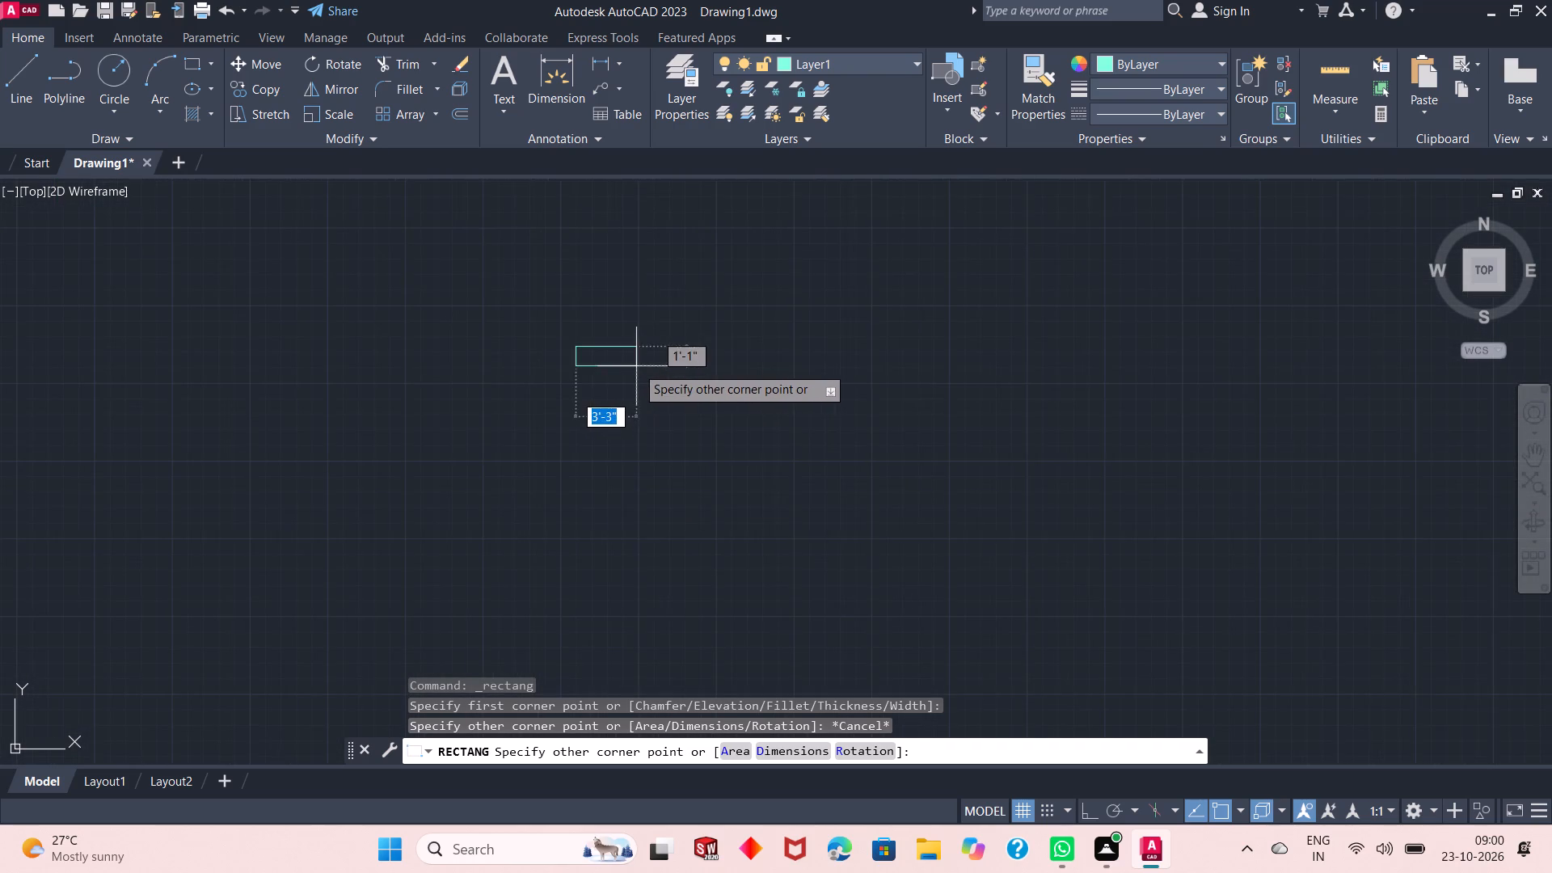
{"action": "scroll", "coordinate": [636, 366], "scroll_direction": "up", "scroll_amount": 2}
{"action": "scroll", "coordinate": [720, 542], "scroll_direction": "down", "scroll_amount": 1}
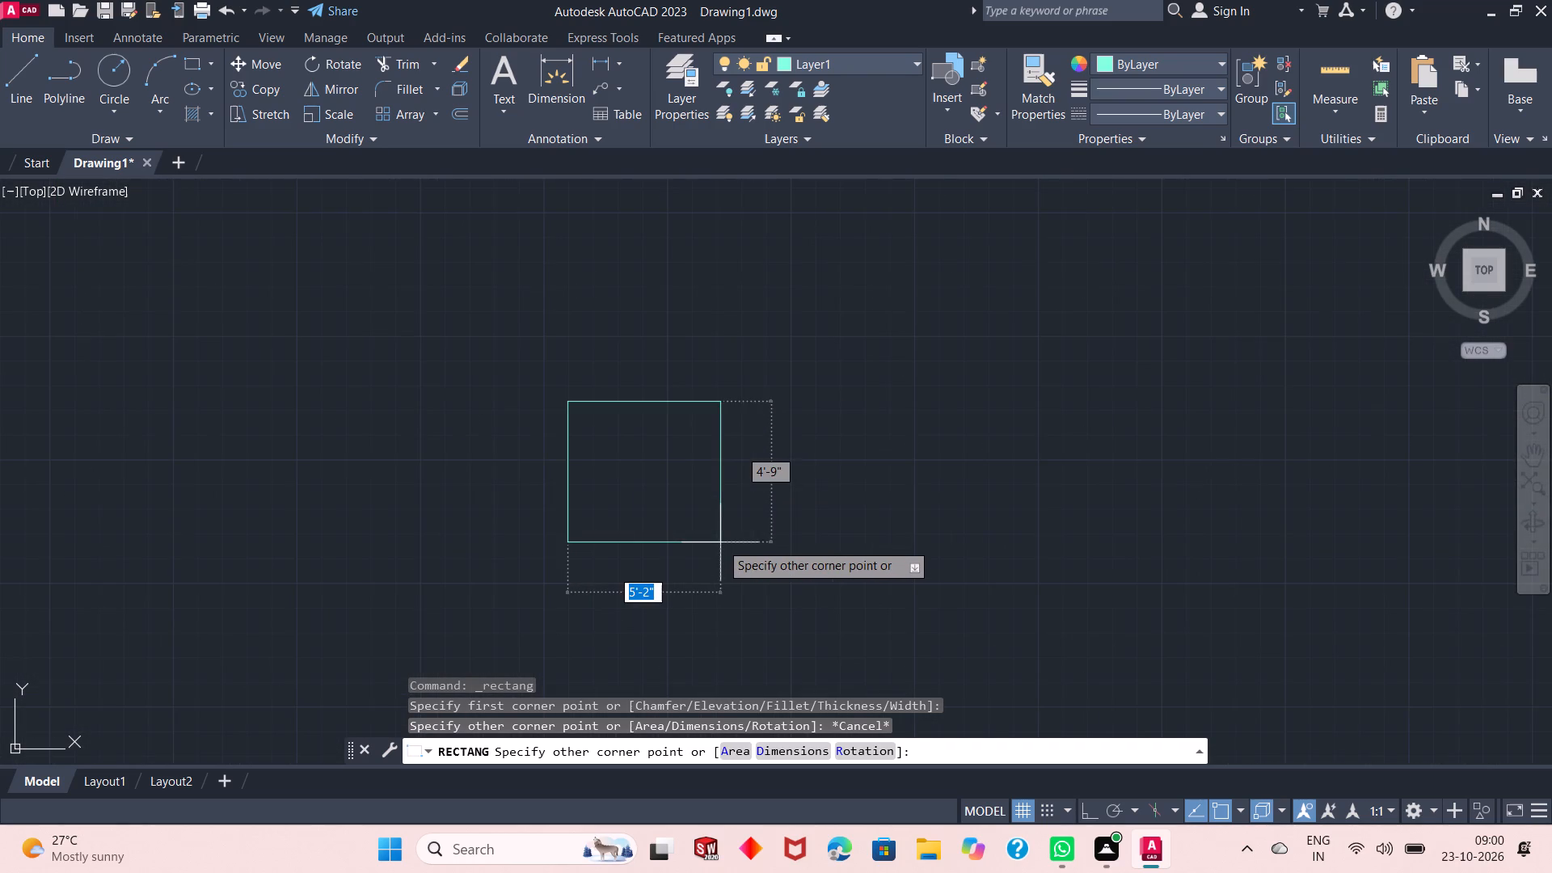
{"action": "scroll", "coordinate": [720, 542], "scroll_direction": "down", "scroll_amount": 2}
{"action": "scroll", "coordinate": [864, 583], "scroll_direction": "up", "scroll_amount": 3}
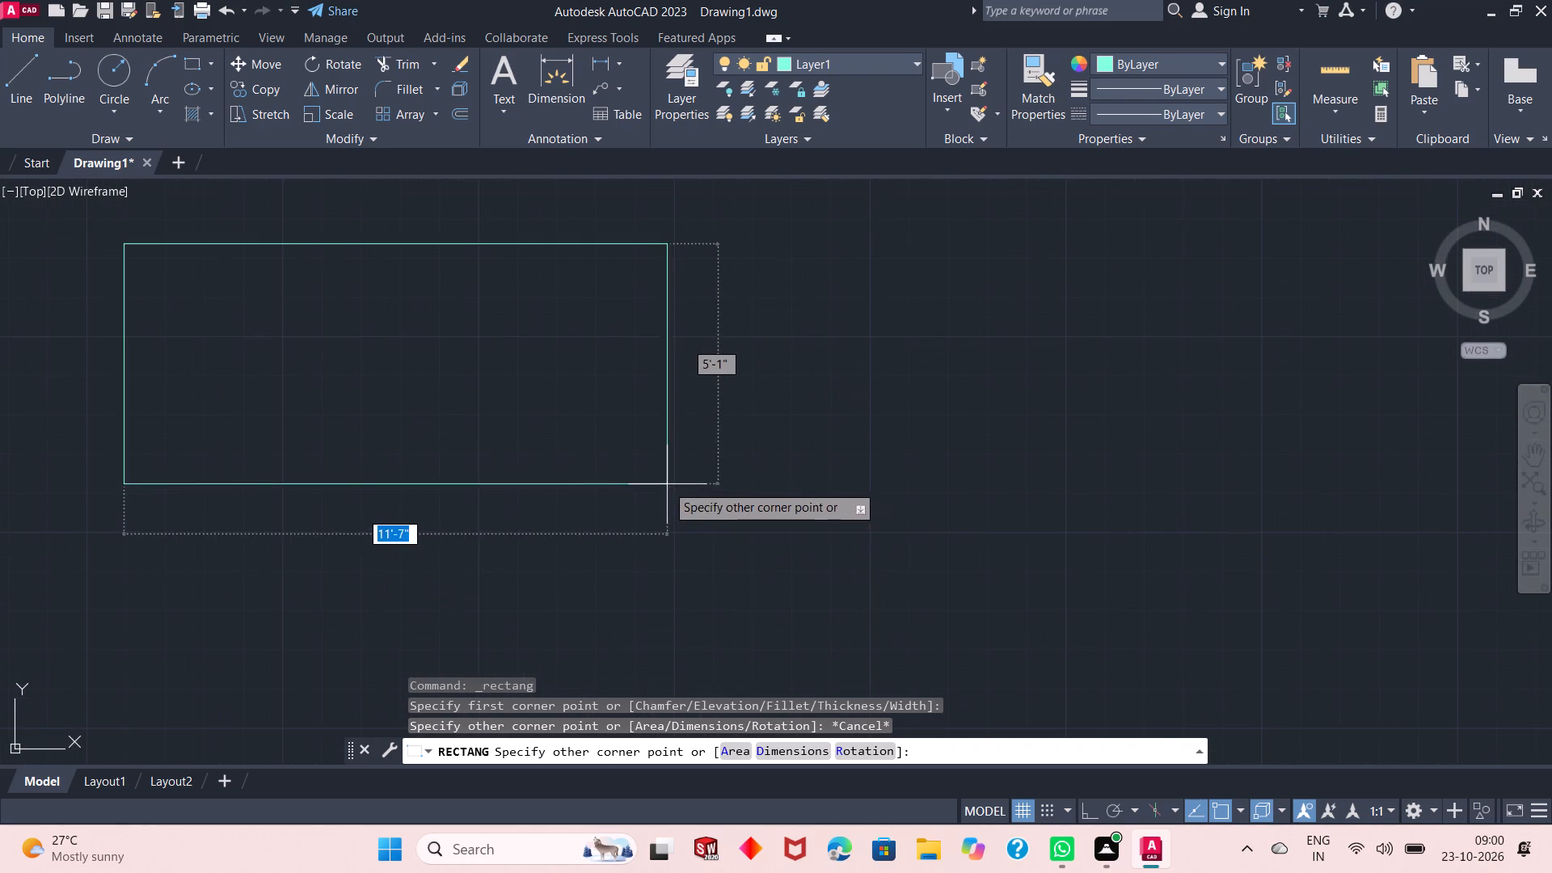
{"action": "scroll", "coordinate": [881, 575], "scroll_direction": "down", "scroll_amount": 2}
{"action": "scroll", "coordinate": [787, 539], "scroll_direction": "up", "scroll_amount": 2}
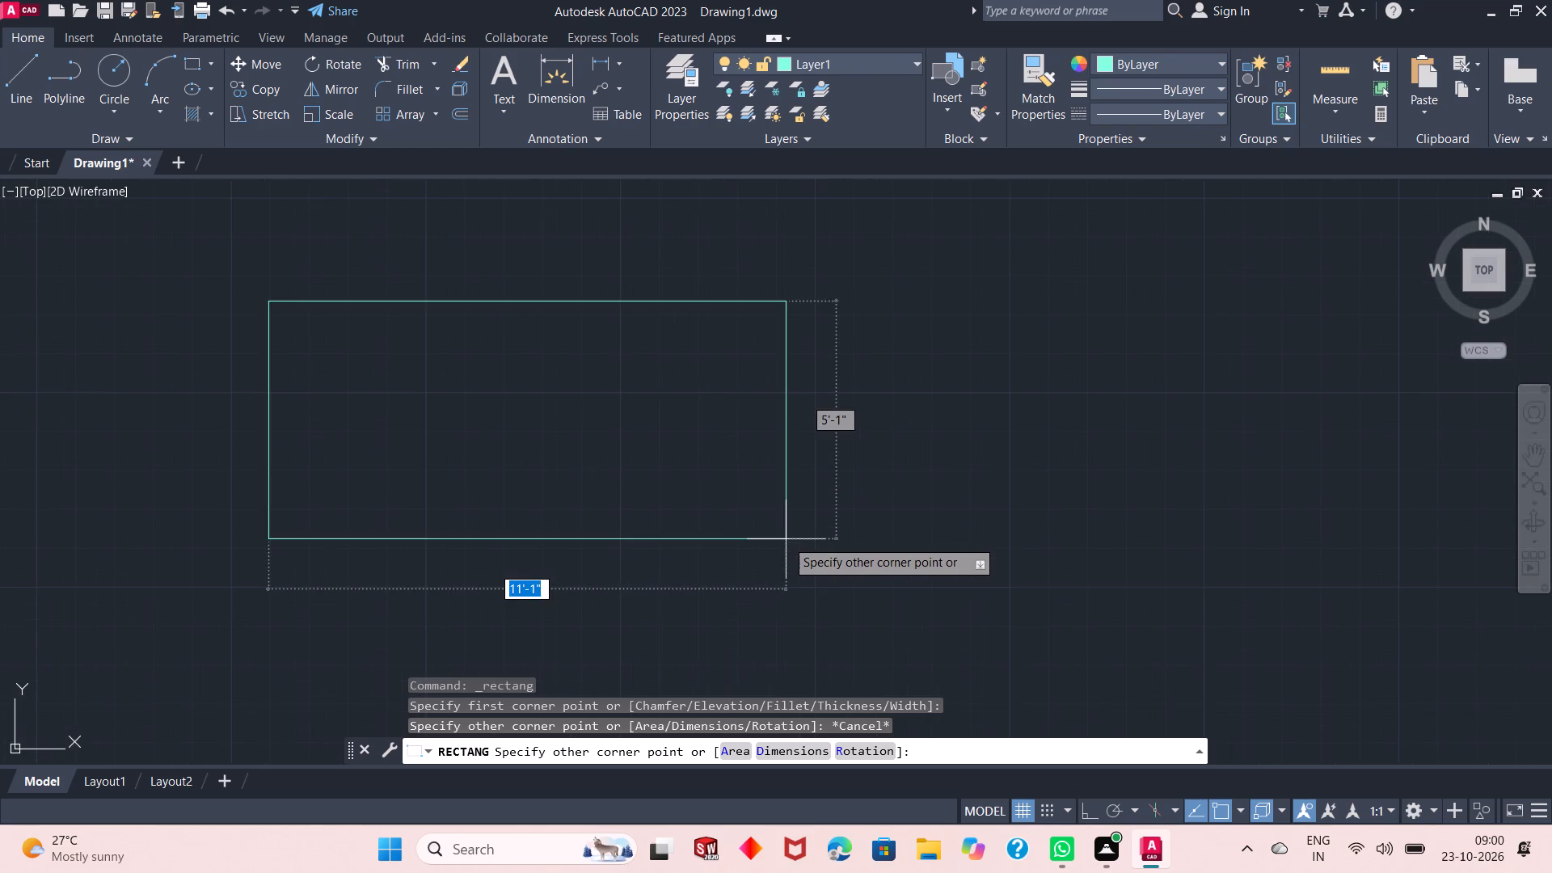
{"action": "scroll", "coordinate": [786, 539], "scroll_direction": "down", "scroll_amount": 2}
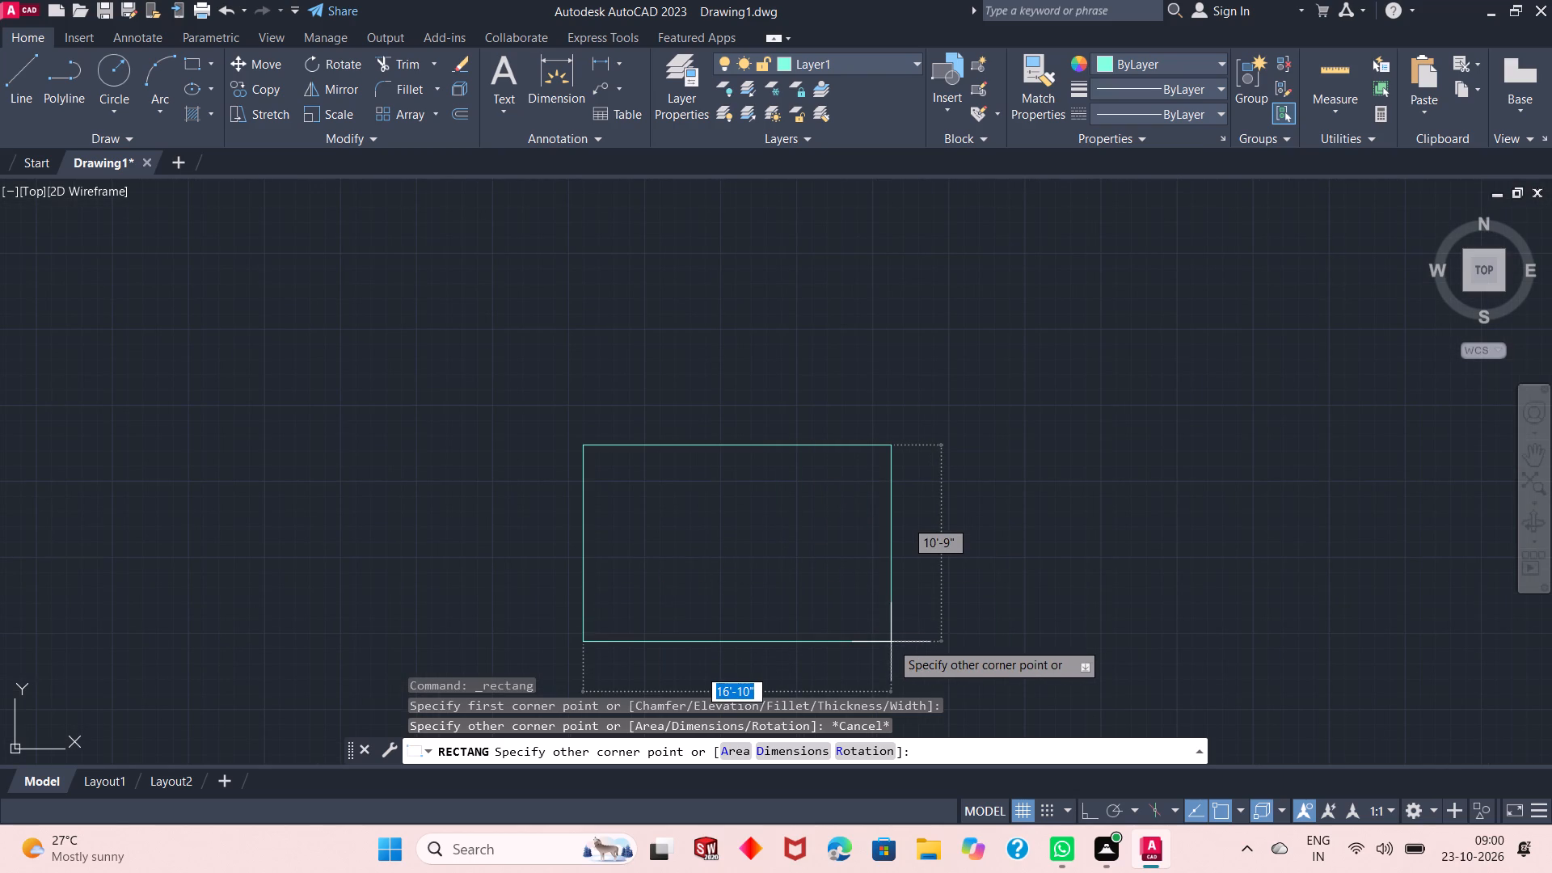
{"action": "key", "text": "2"}
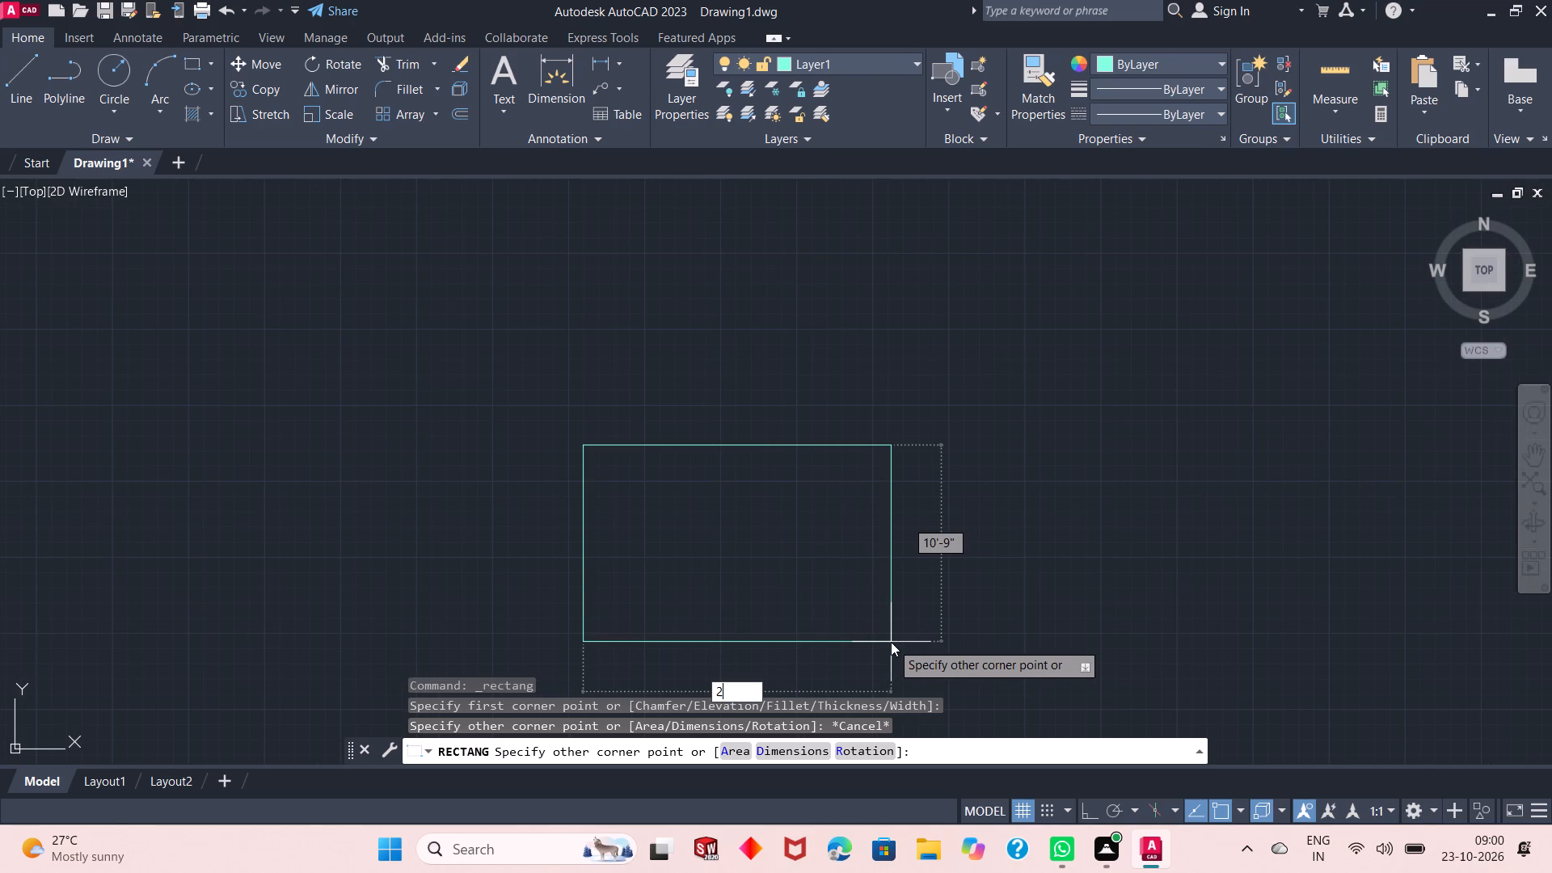
{"action": "key", "text": "4"}
{"action": "key", "text": "apostrophe"}
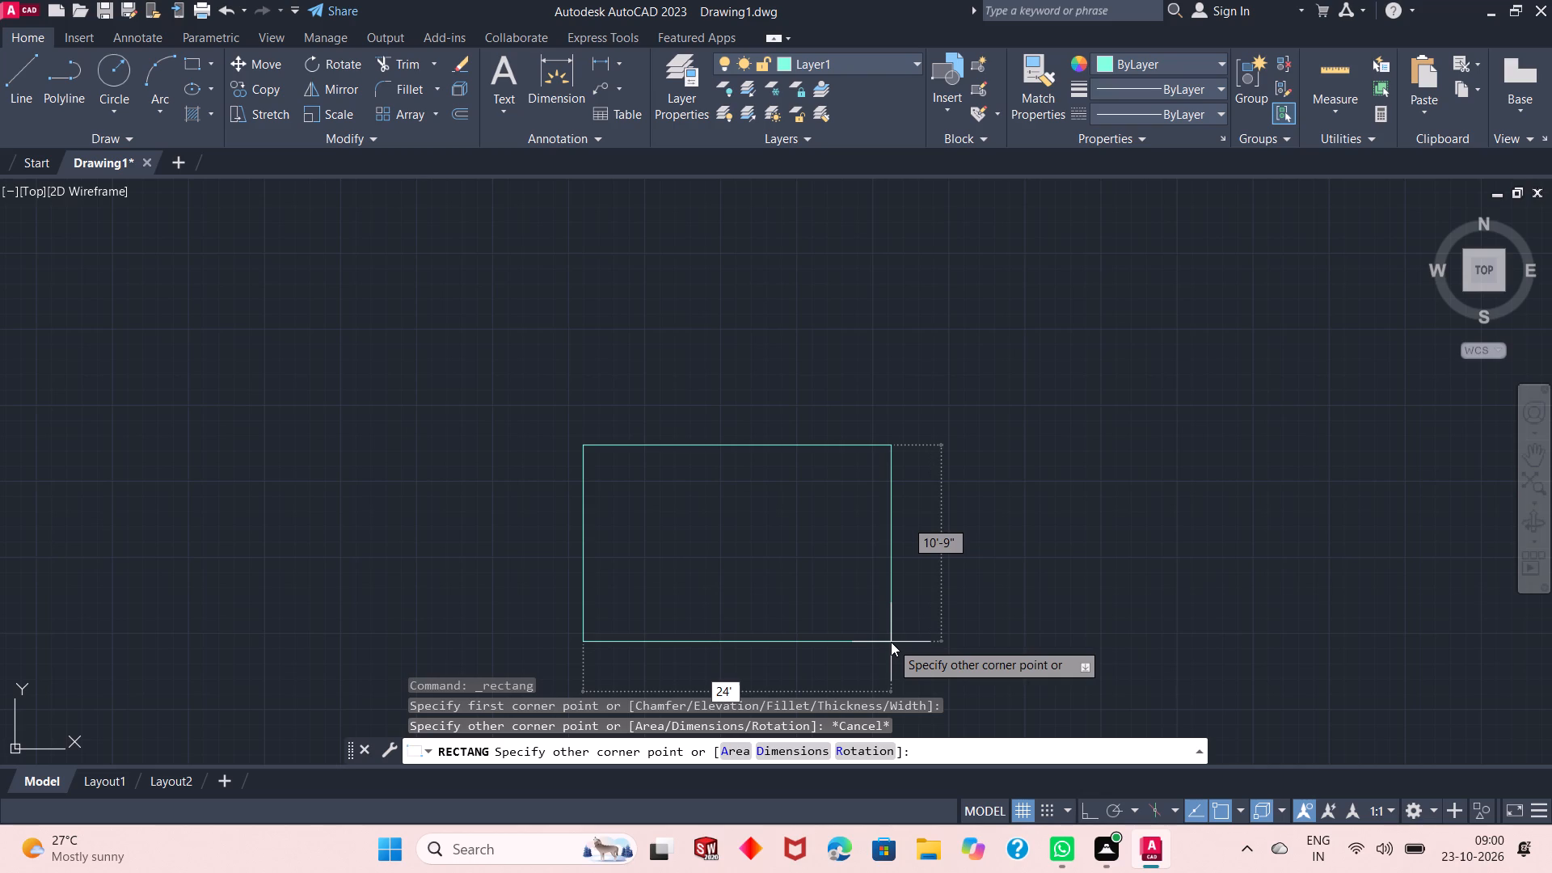
{"action": "key", "text": "BackSpace"}
{"action": "key", "text": "BackSpace"}
{"action": "key", "text": "9"}
{"action": "key", "text": "BackSpace"}
{"action": "type", "text": "8'"}
{"action": "key", "text": "4"}
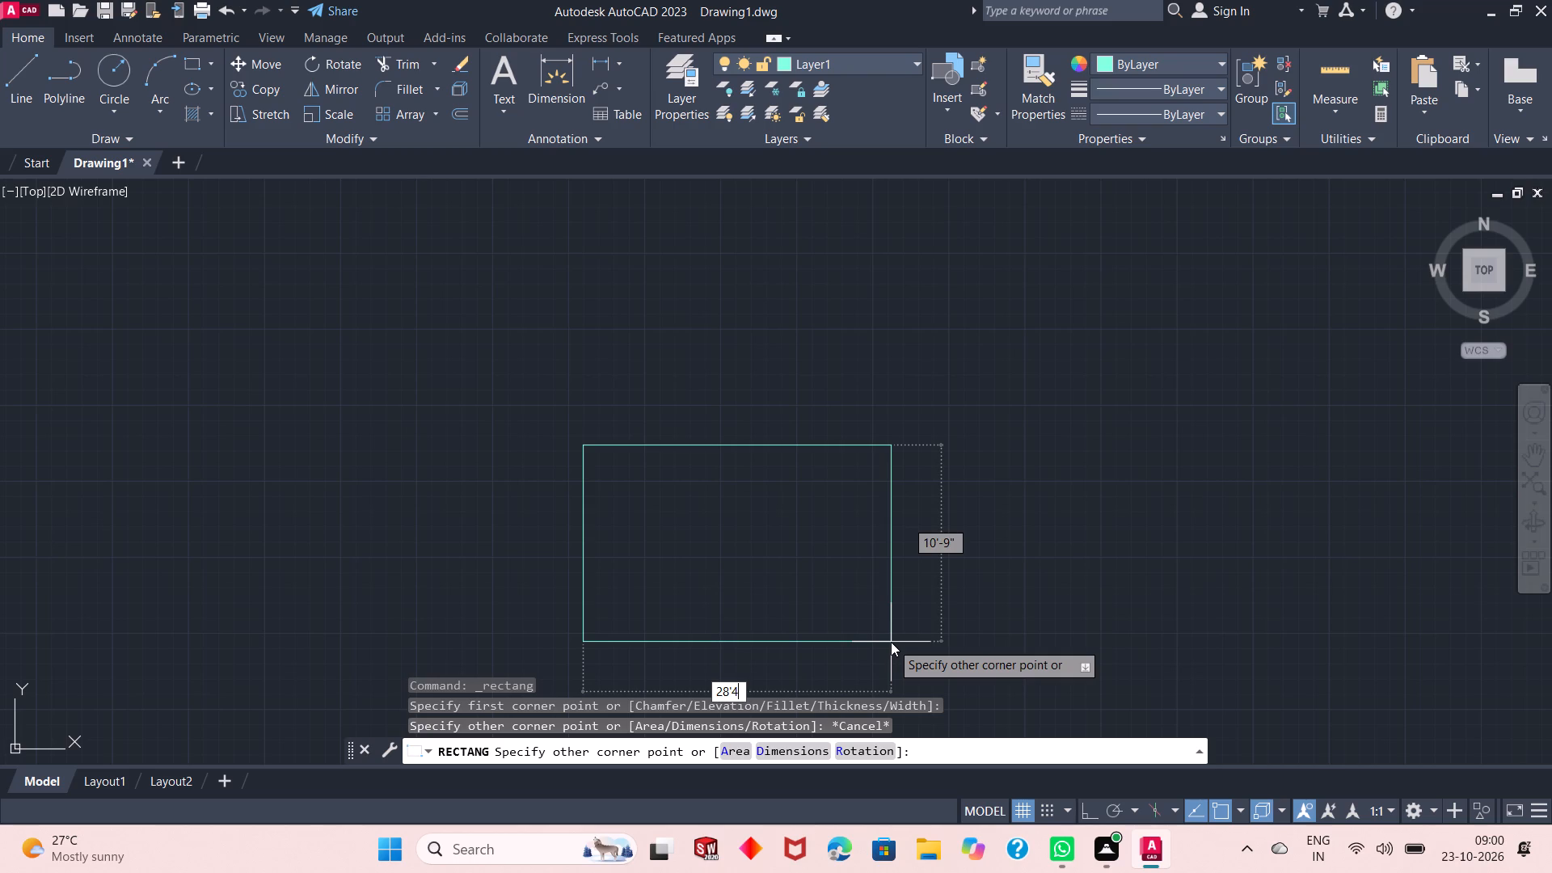
{"action": "key", "text": "shift+quotedbl"}
{"action": "key", "text": "Tab"}
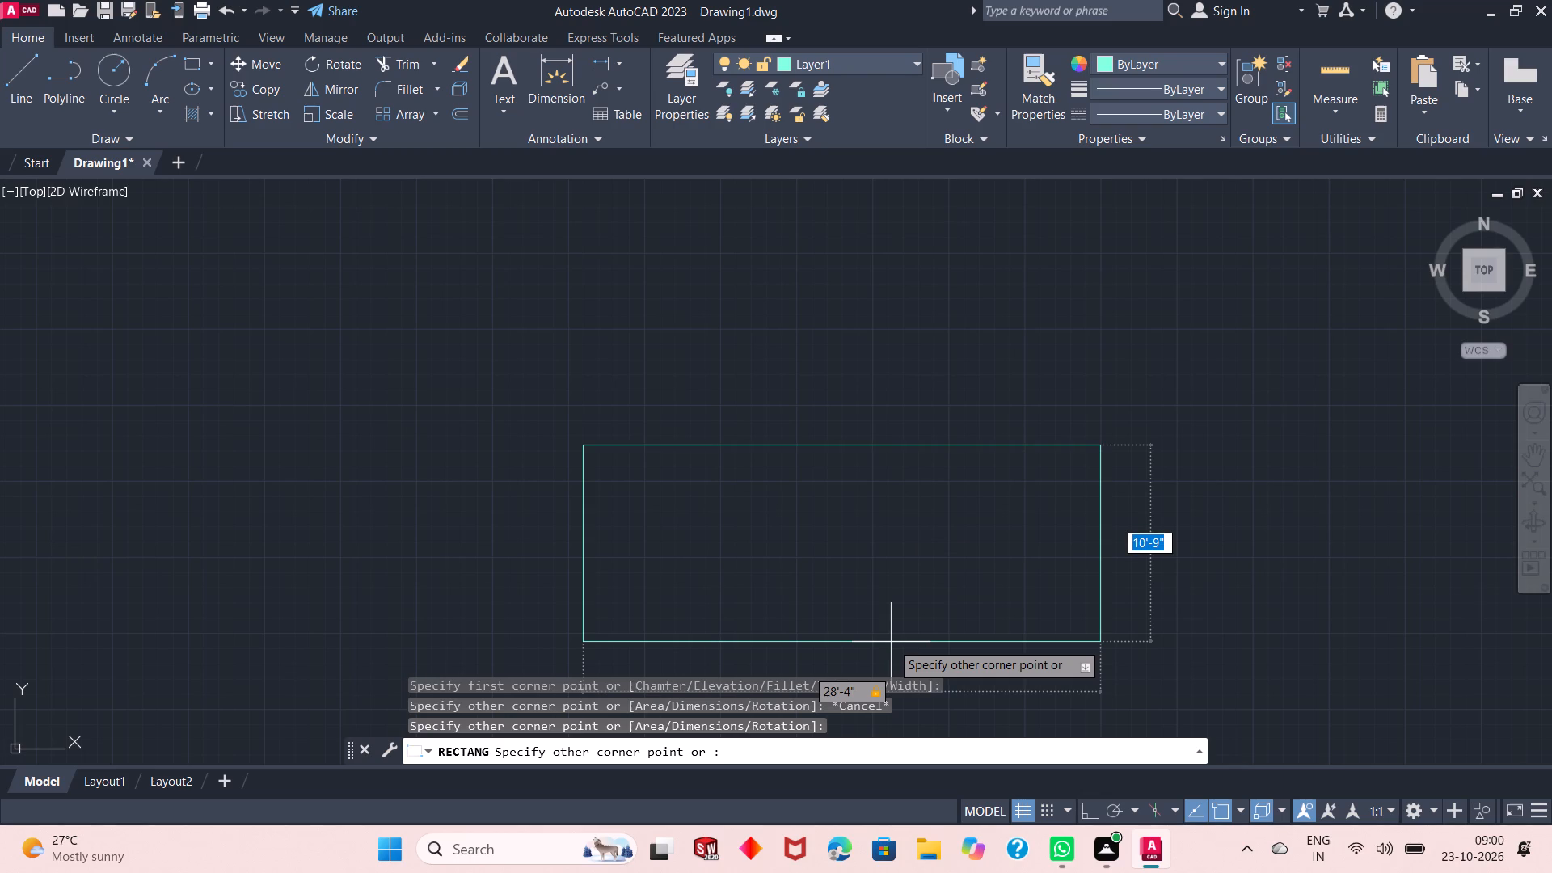
{"action": "type", "text": "42"}
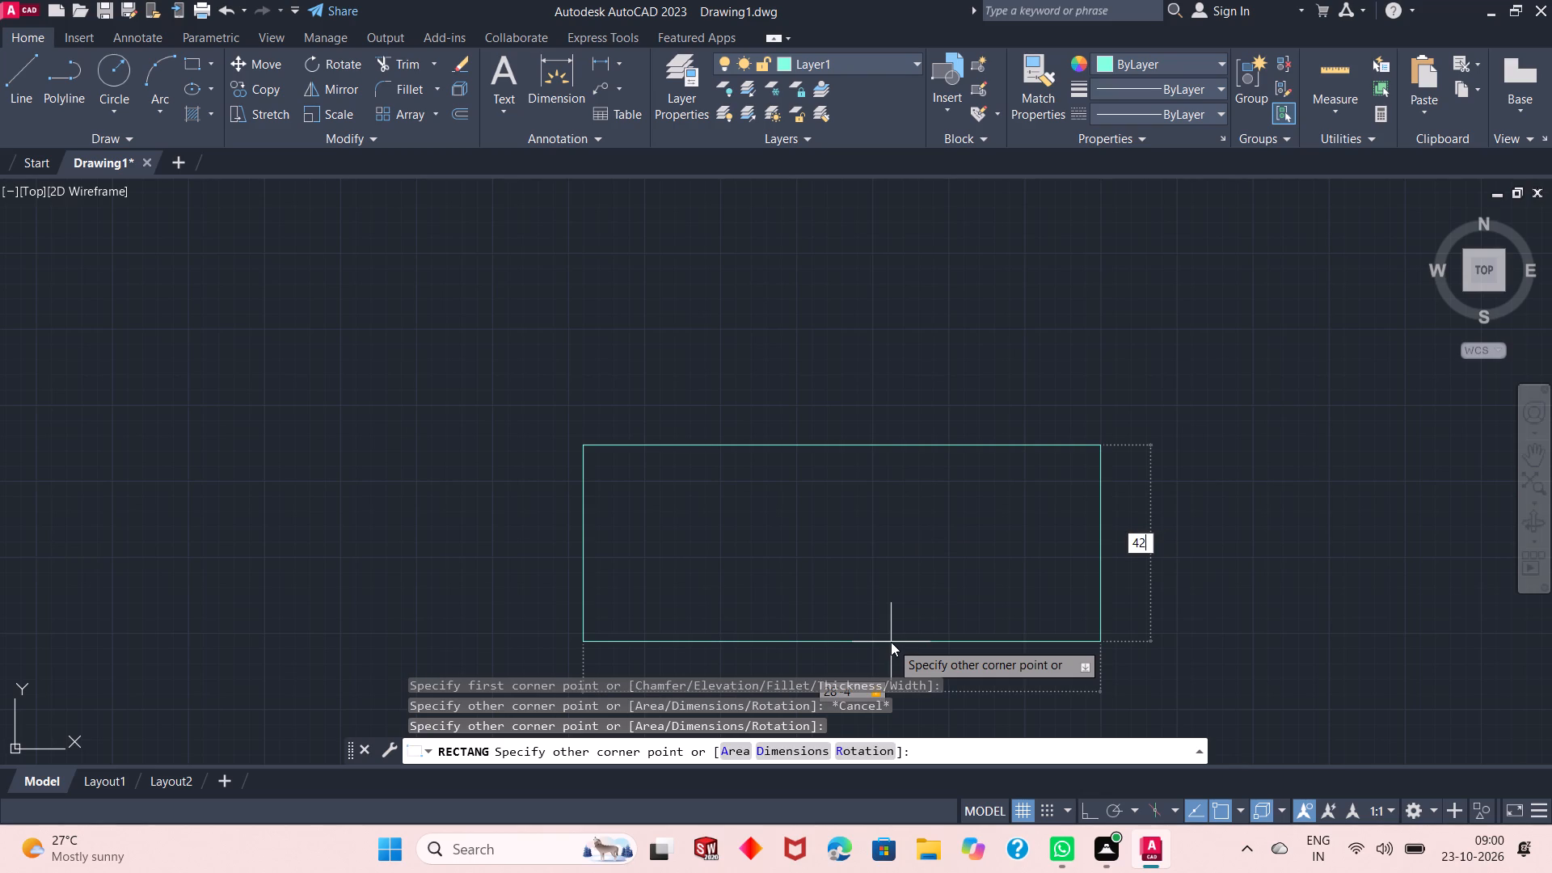
{"action": "type", "text": "'4"}
{"action": "key", "text": "shift+quotedbl"}
{"action": "key", "text": "Return"}
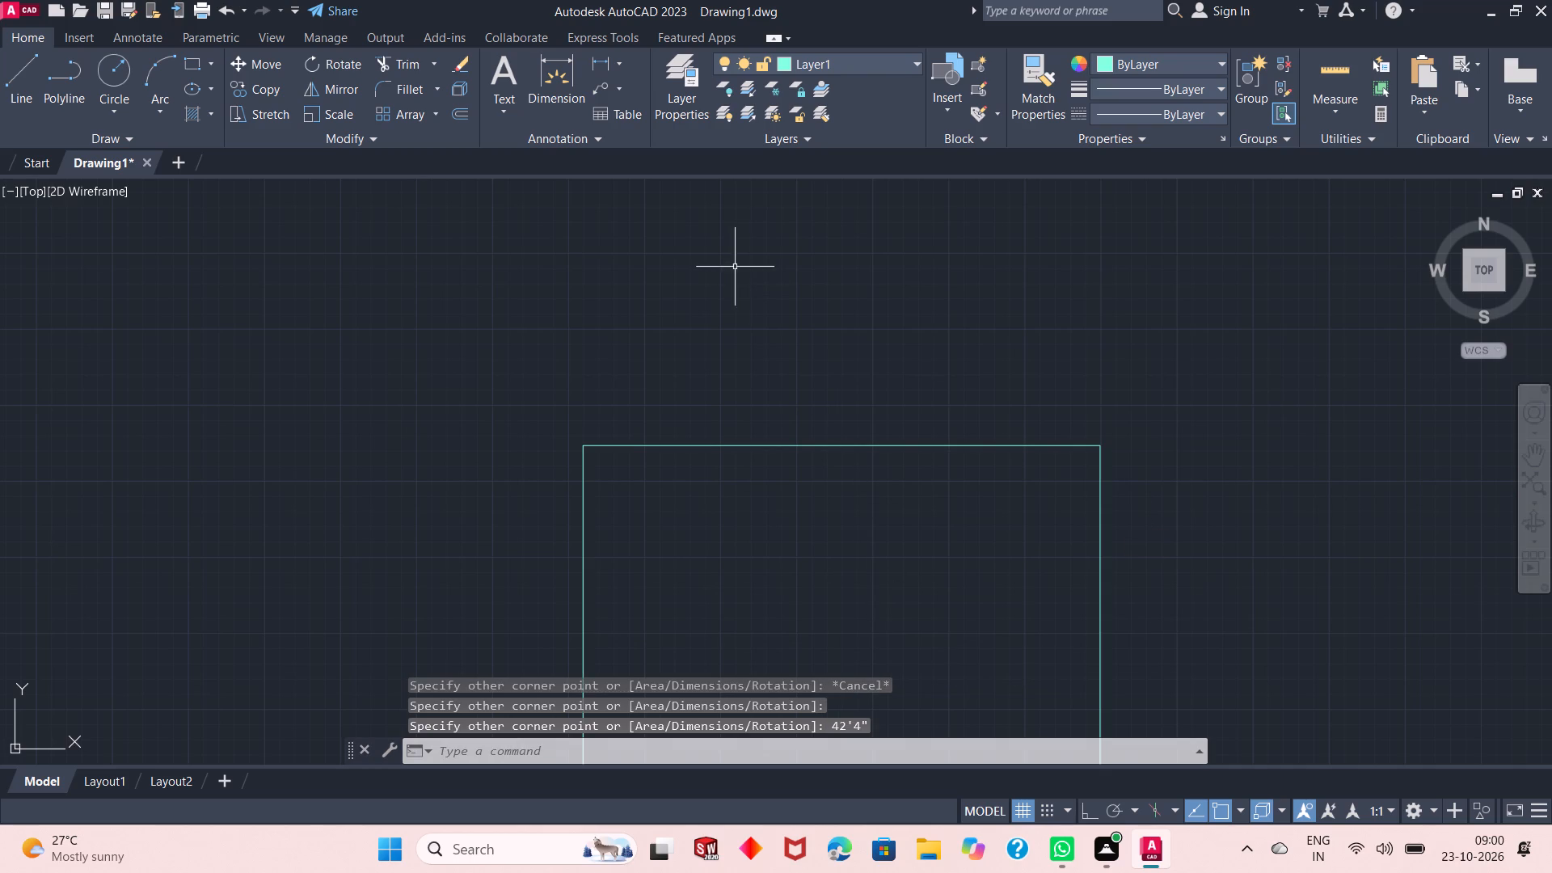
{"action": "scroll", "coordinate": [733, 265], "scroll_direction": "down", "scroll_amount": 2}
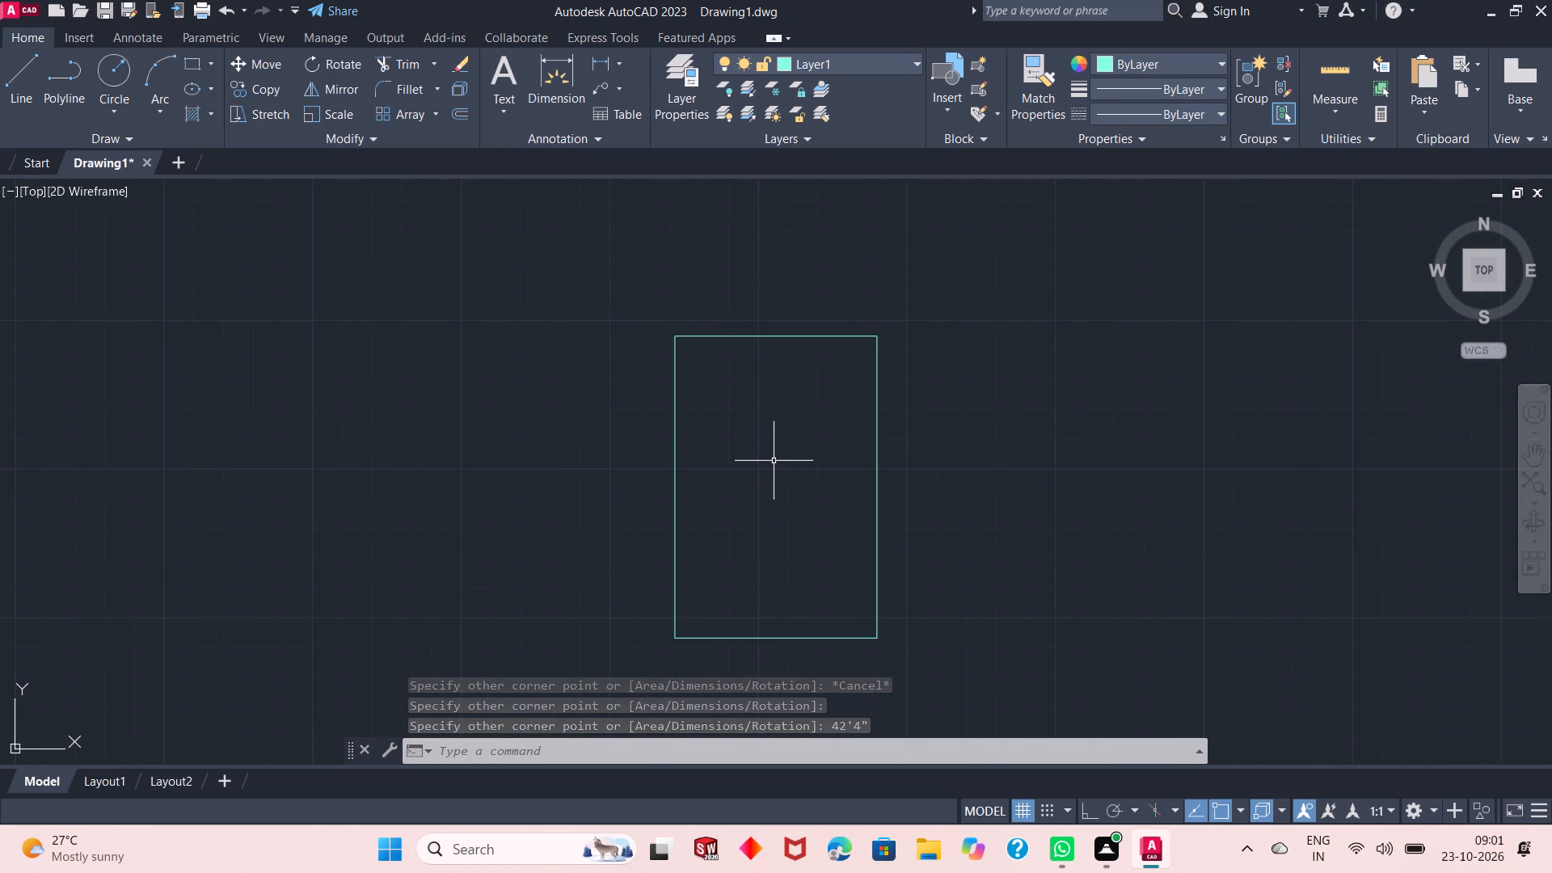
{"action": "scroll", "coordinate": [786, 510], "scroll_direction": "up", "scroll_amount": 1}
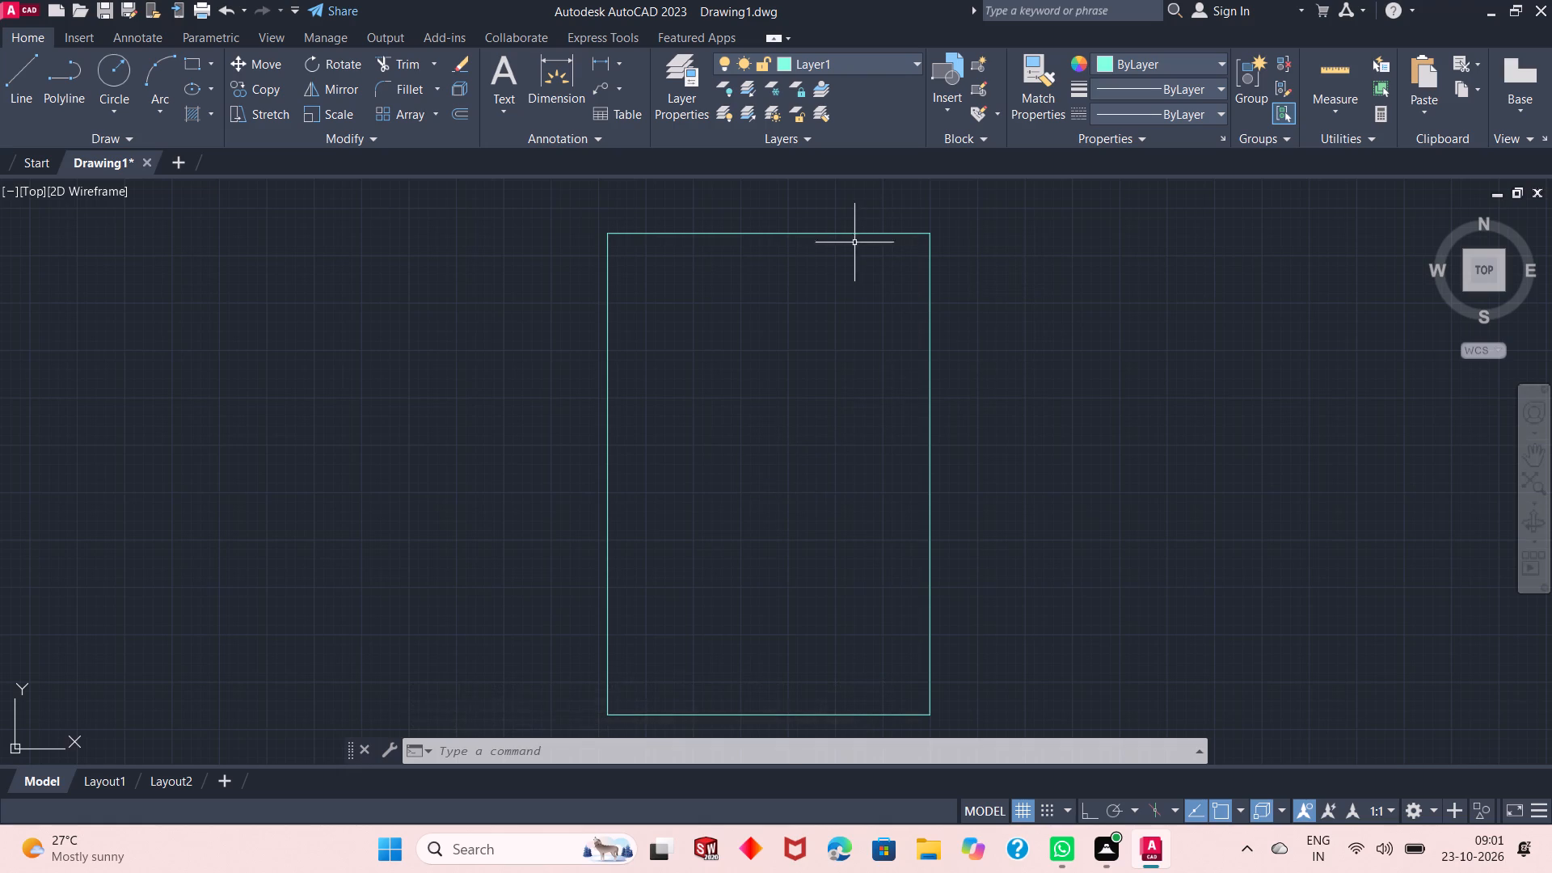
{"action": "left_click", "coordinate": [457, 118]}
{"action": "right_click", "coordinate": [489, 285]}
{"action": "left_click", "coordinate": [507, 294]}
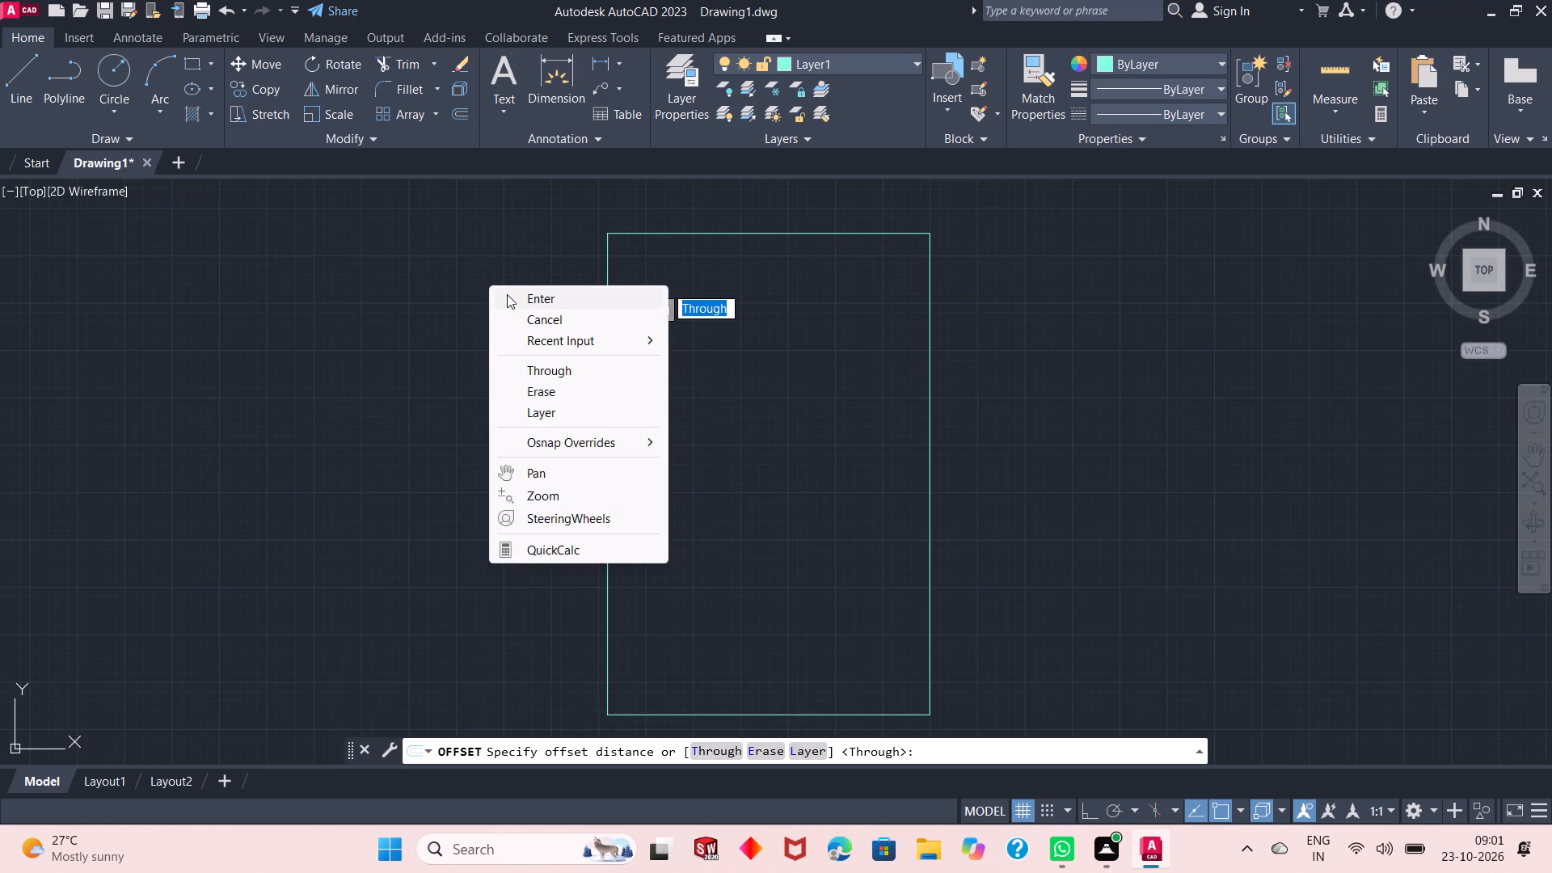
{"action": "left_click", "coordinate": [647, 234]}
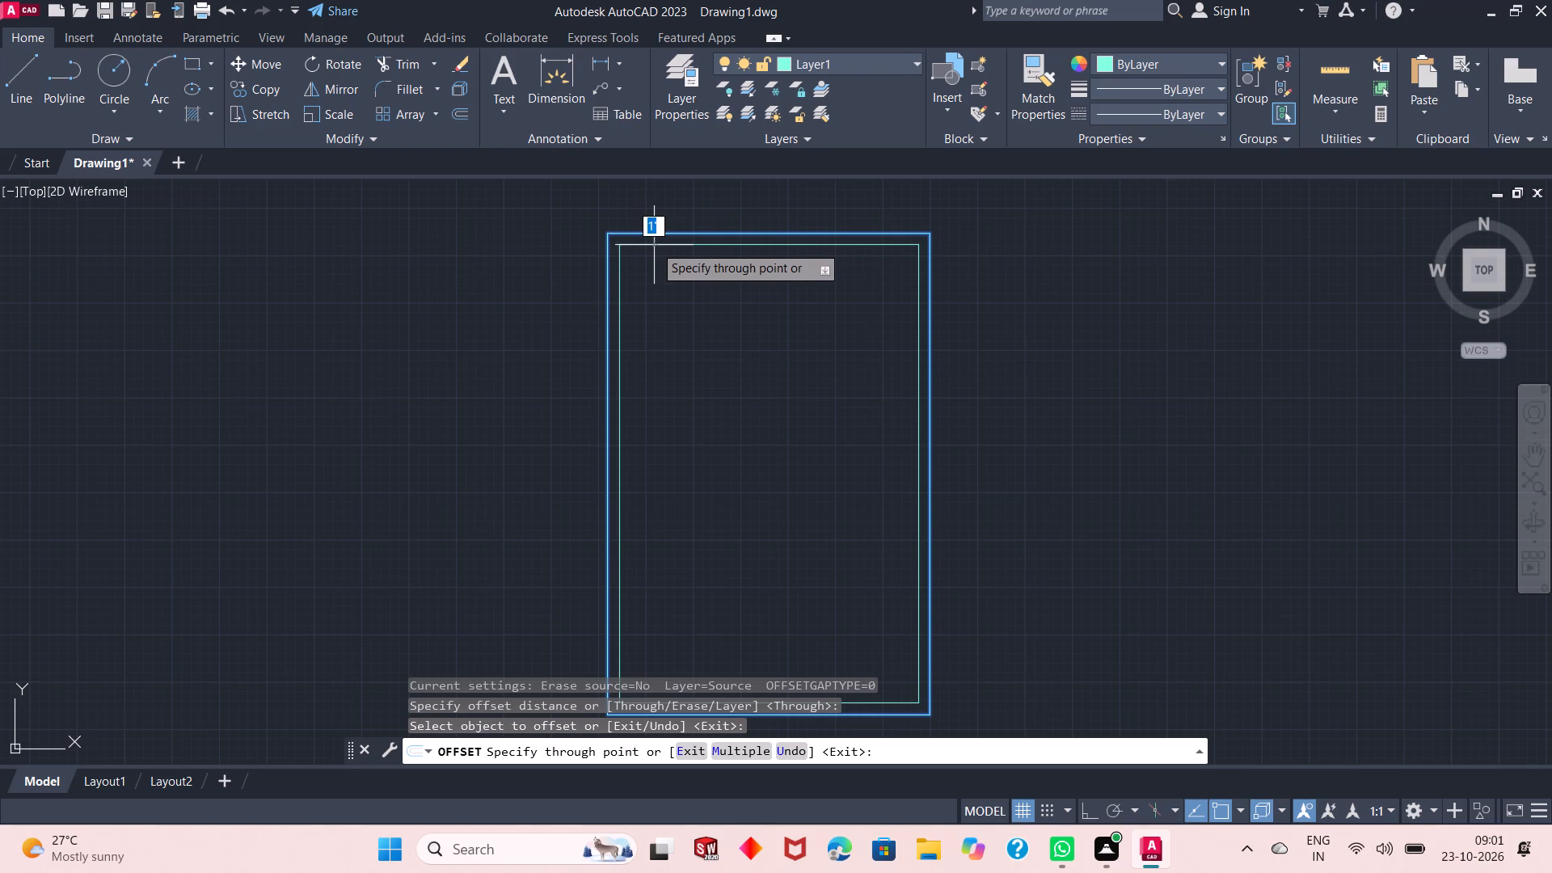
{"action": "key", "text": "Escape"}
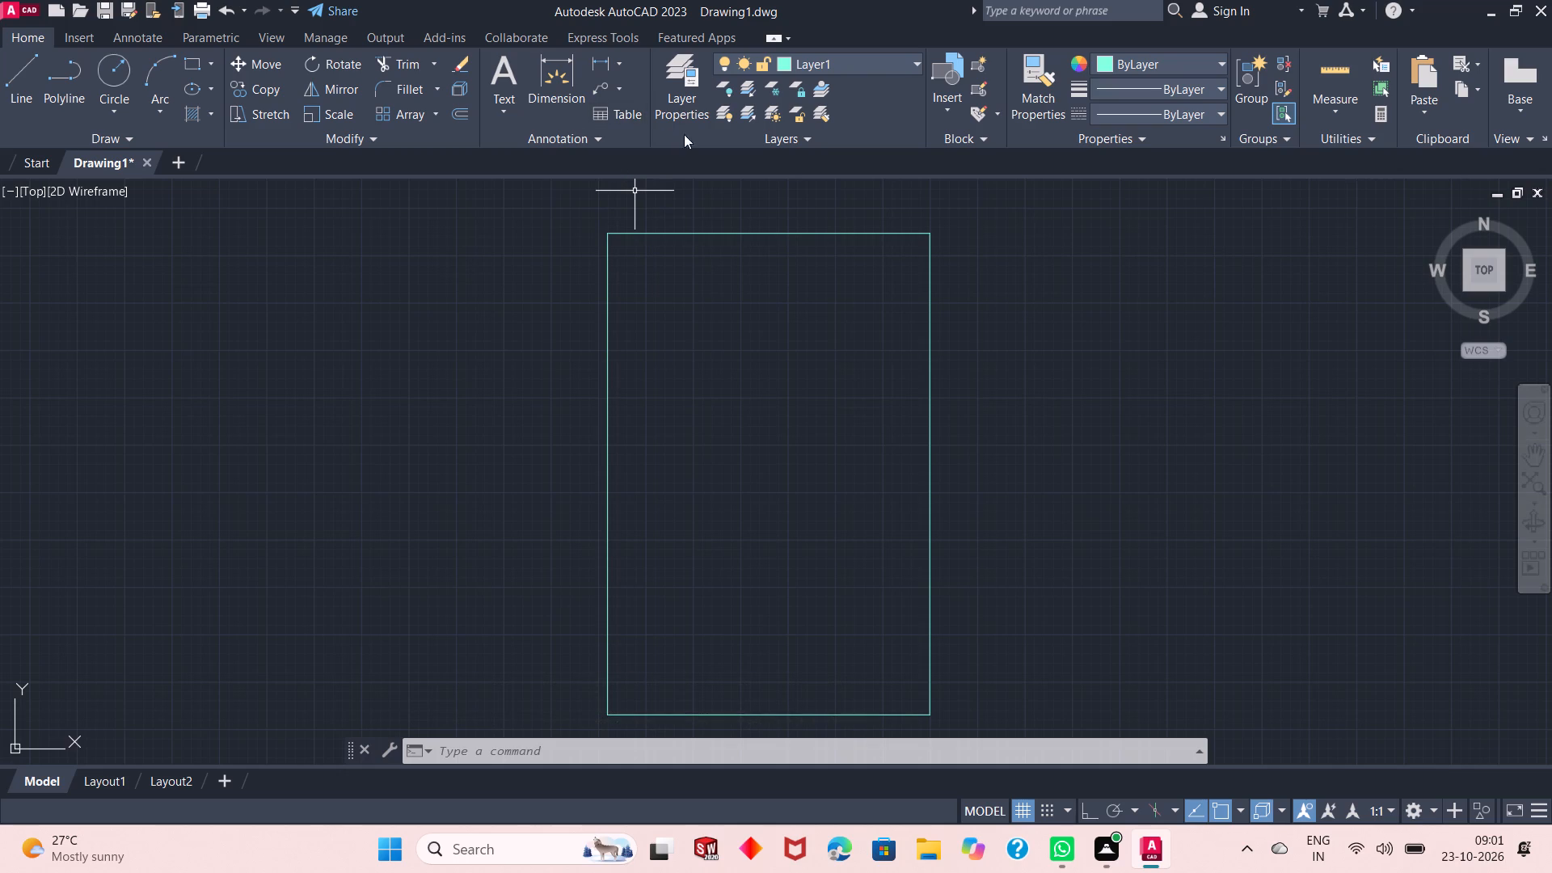
Offset the 28'4" by 42'4" rectangle inward by 9", using the Through option of the Offset command.
{"action": "scroll", "coordinate": [697, 300], "scroll_direction": "up", "scroll_amount": 2}
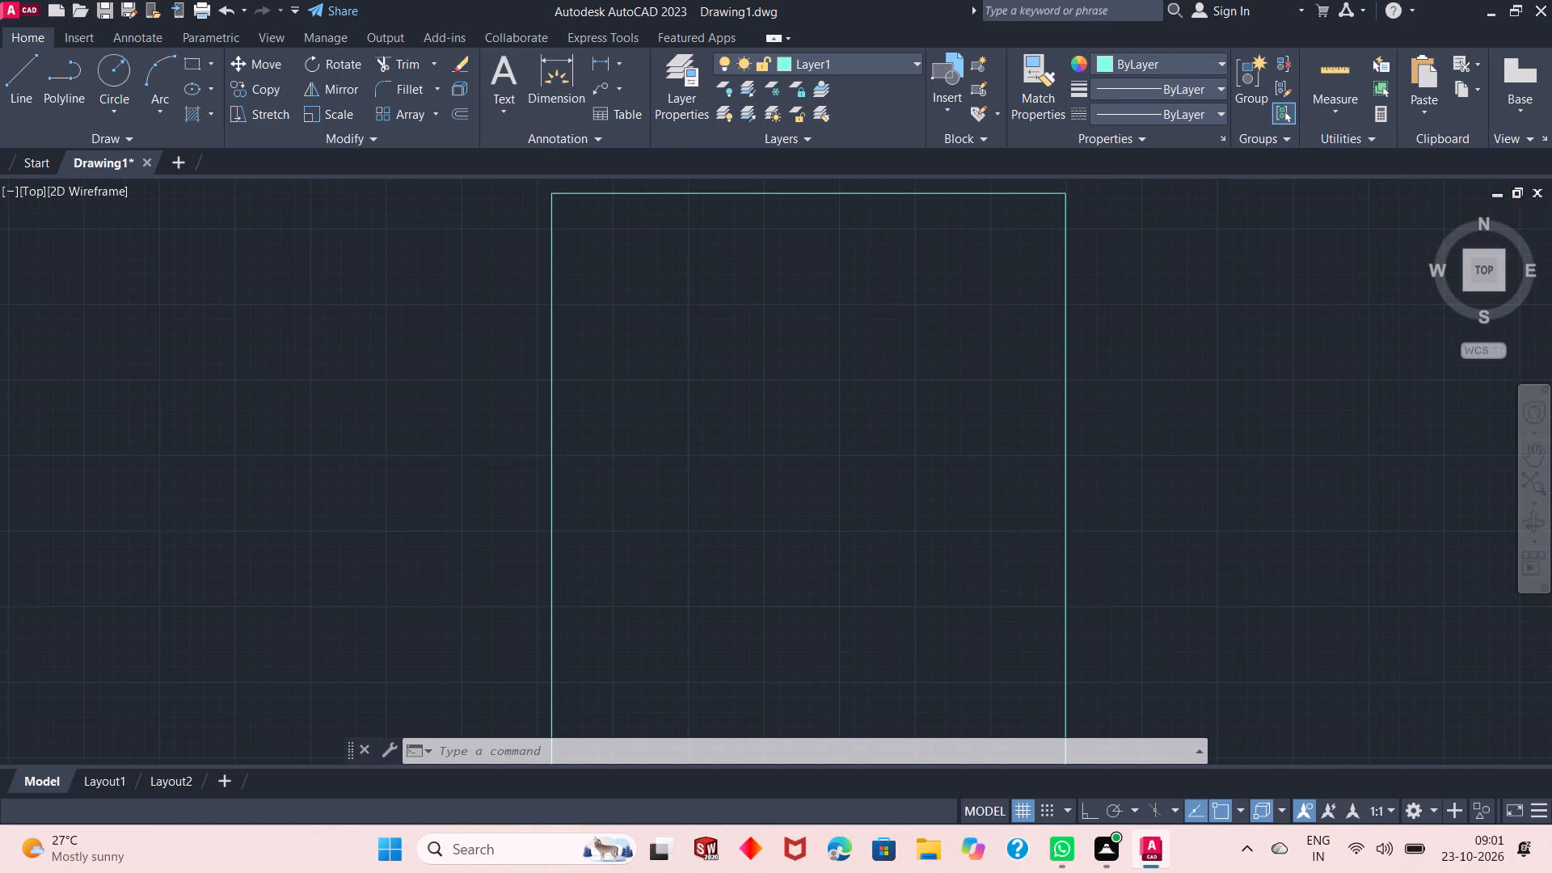
{"action": "scroll", "coordinate": [696, 301], "scroll_direction": "down", "scroll_amount": 1}
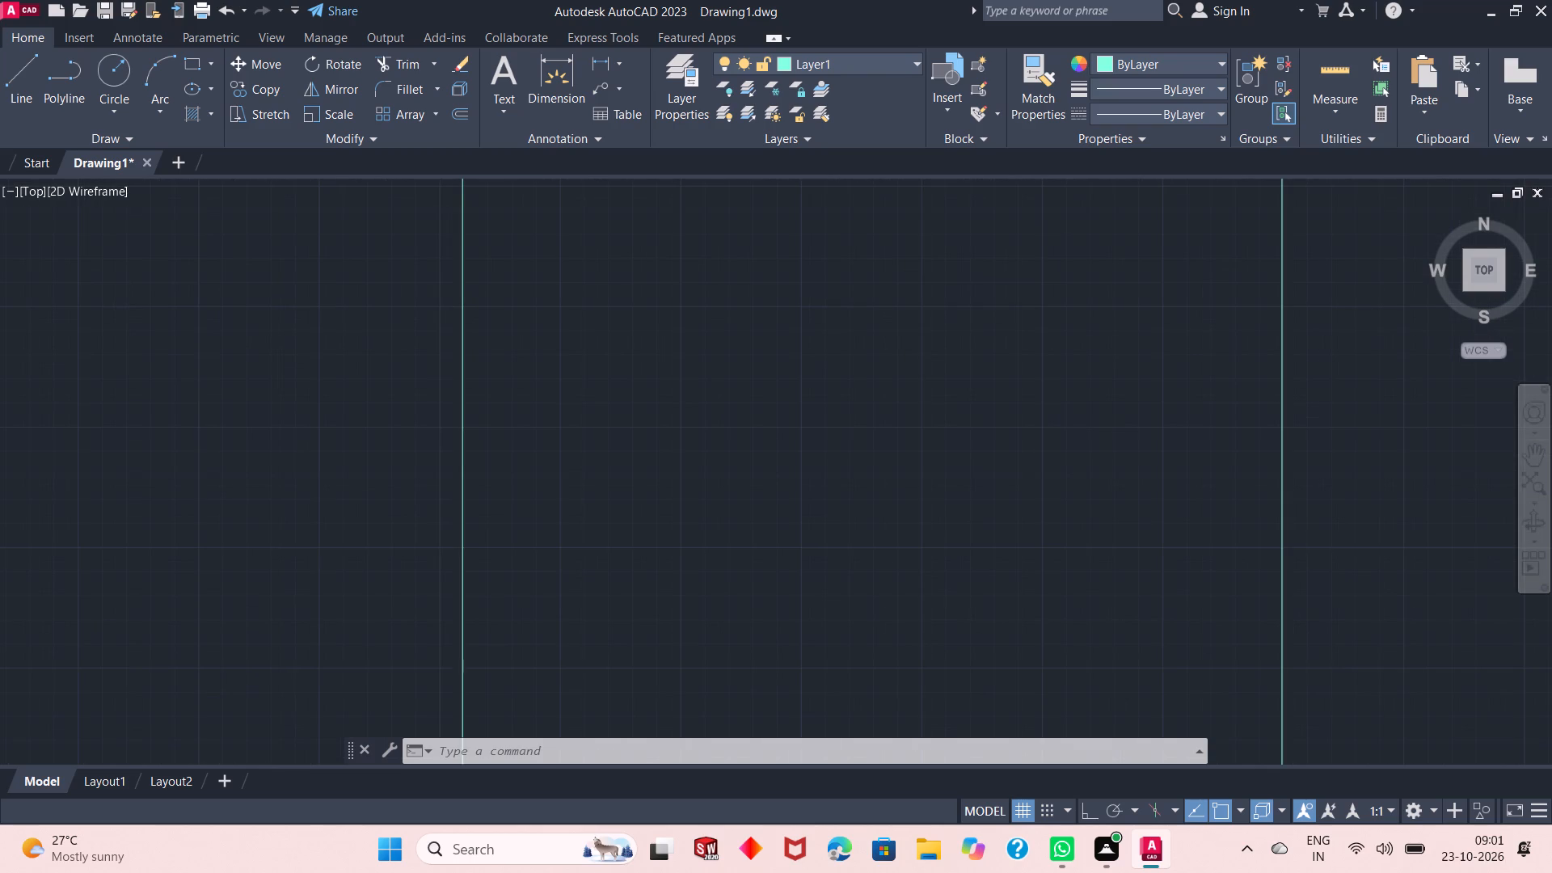
{"action": "scroll", "coordinate": [723, 394], "scroll_direction": "up", "scroll_amount": 1}
{"action": "scroll", "coordinate": [728, 378], "scroll_direction": "down", "scroll_amount": 2}
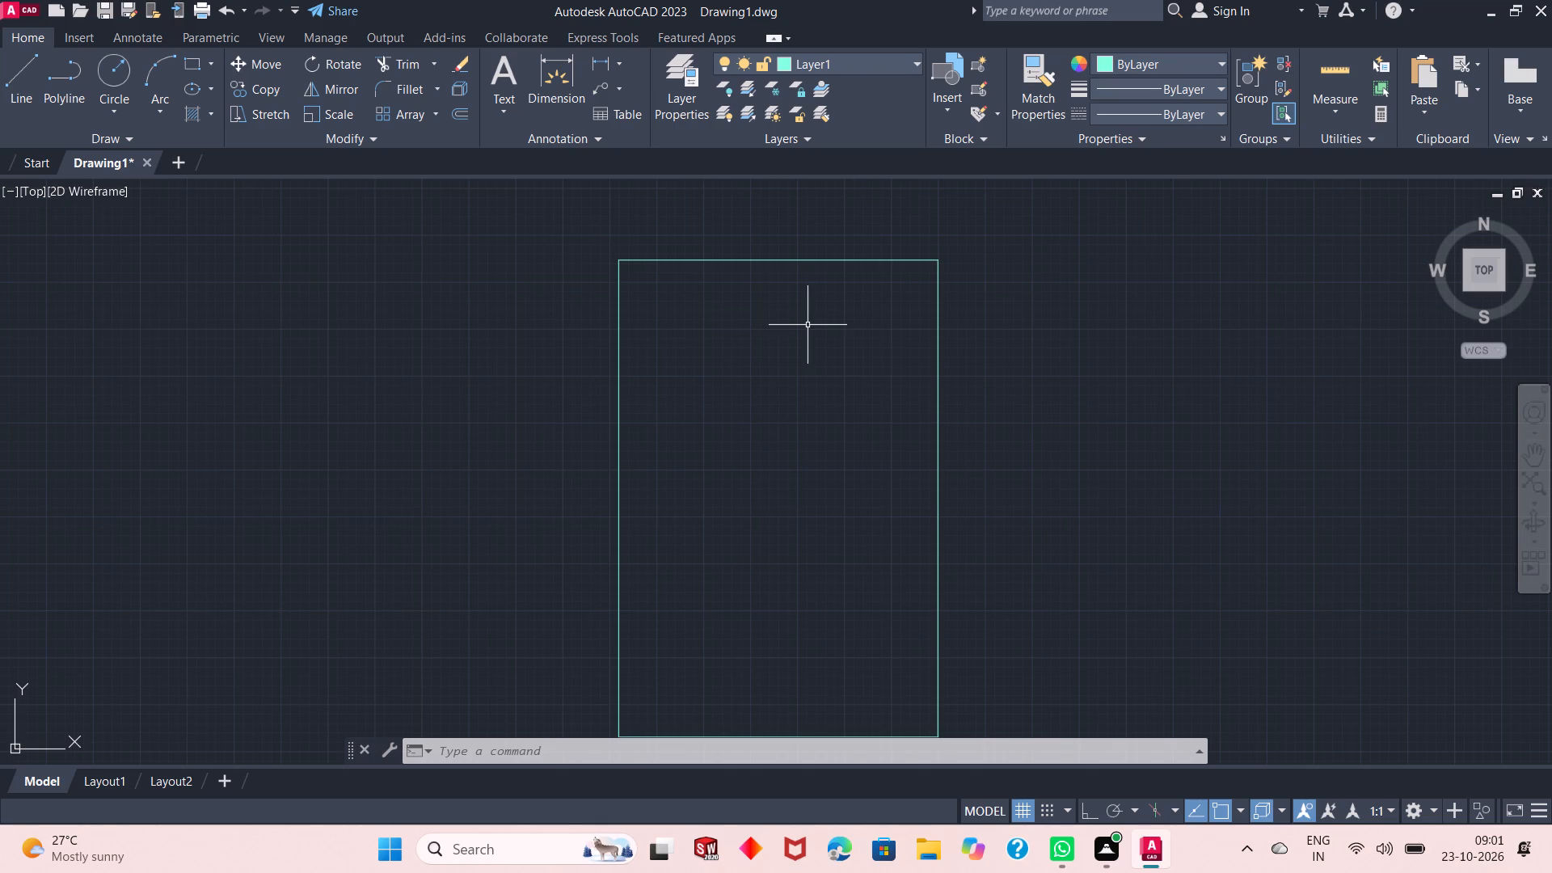
{"action": "scroll", "coordinate": [812, 325], "scroll_direction": "down", "scroll_amount": 1}
{"action": "scroll", "coordinate": [814, 325], "scroll_direction": "up", "scroll_amount": 1}
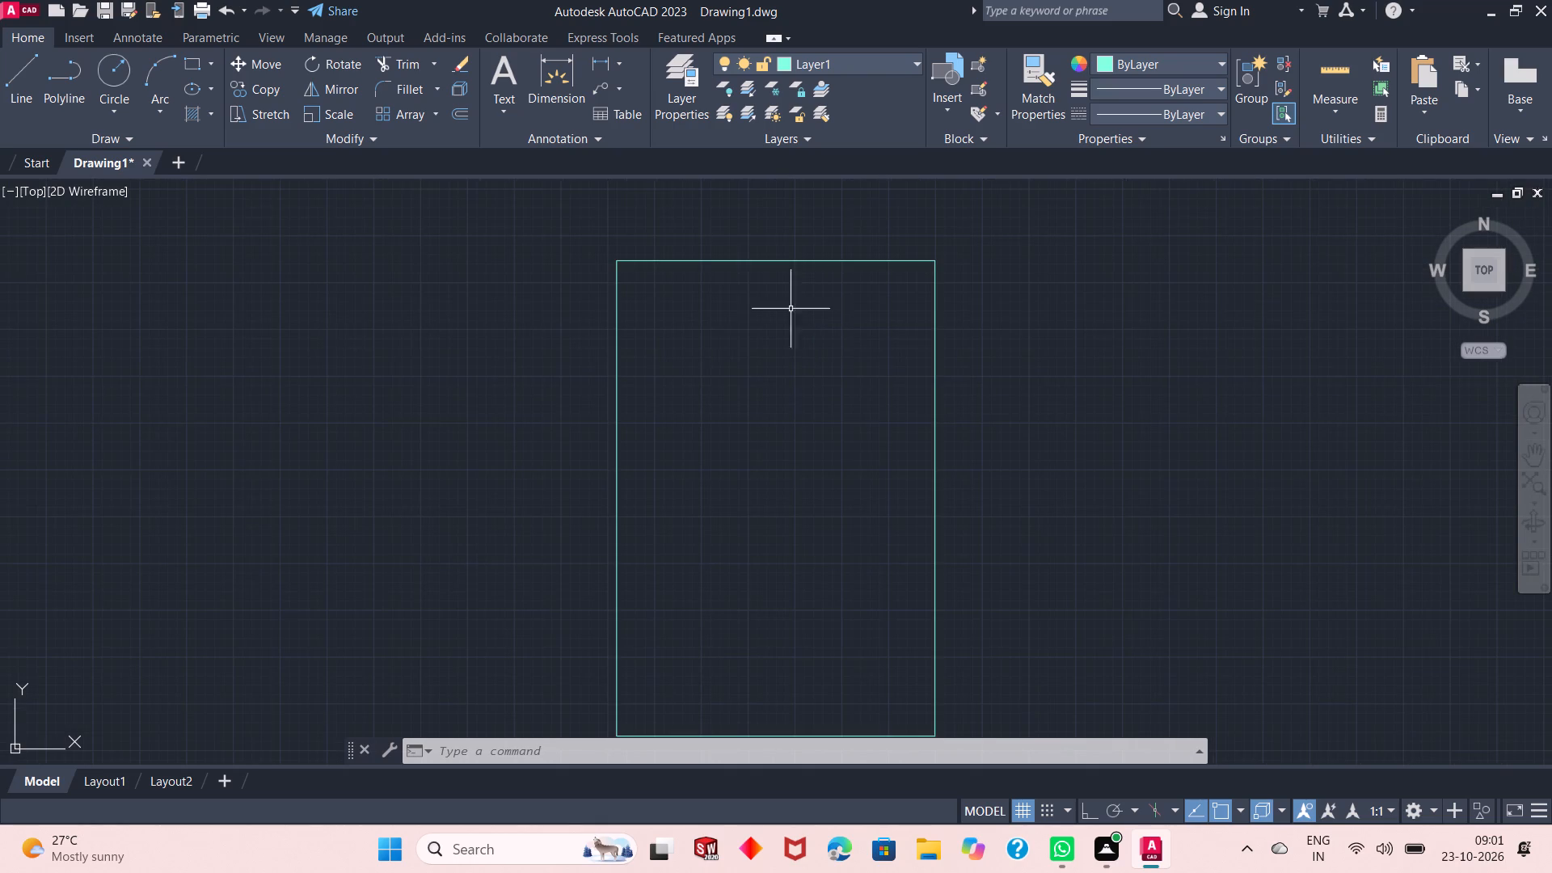
{"action": "left_click", "coordinate": [459, 107]}
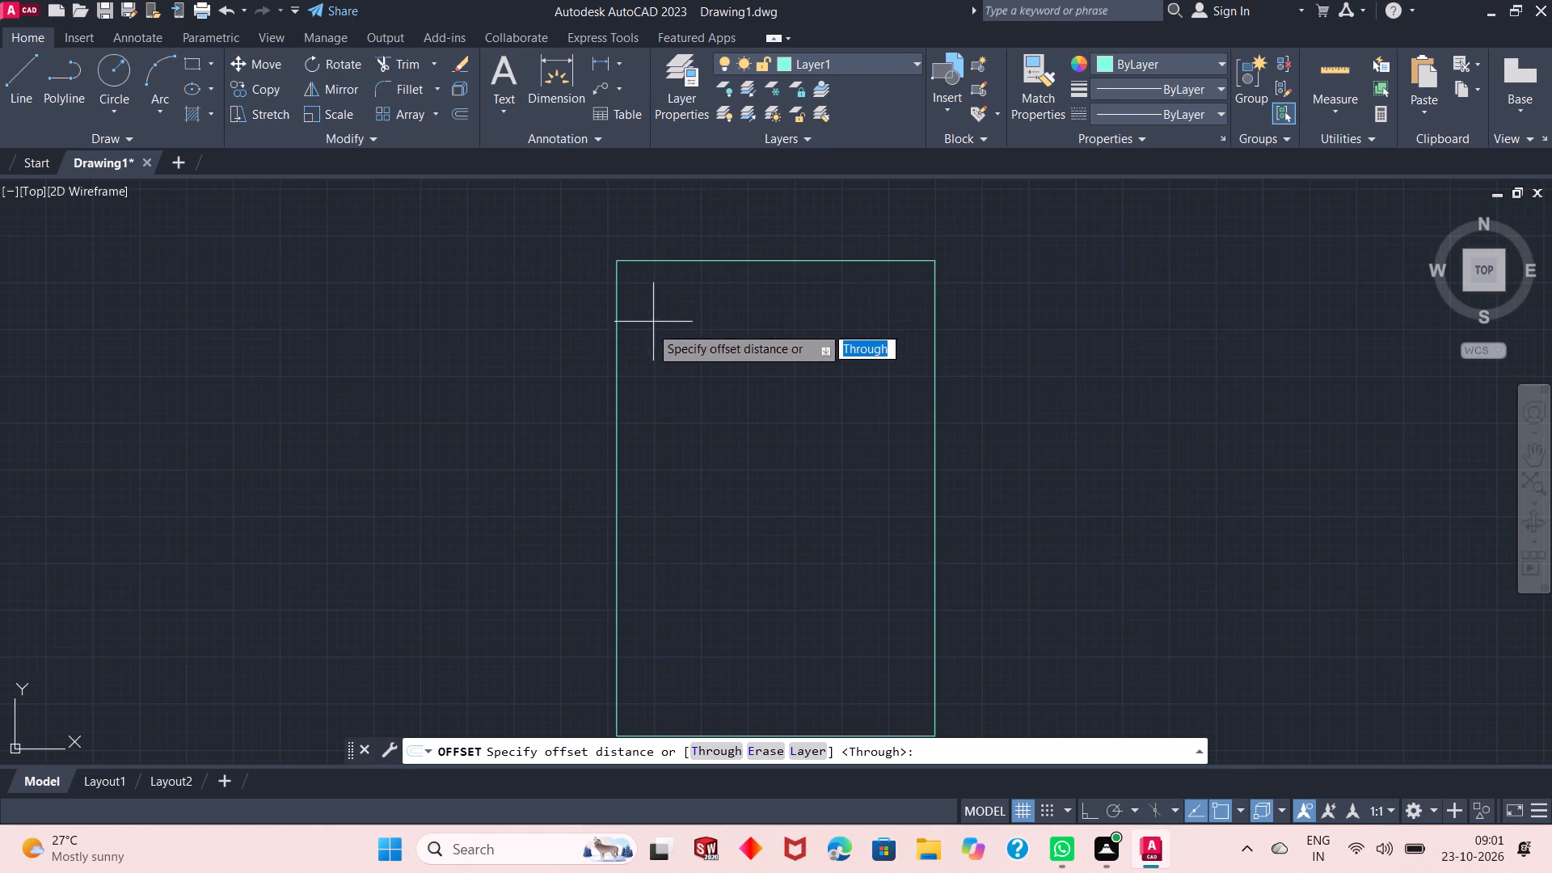
{"action": "right_click", "coordinate": [421, 321]}
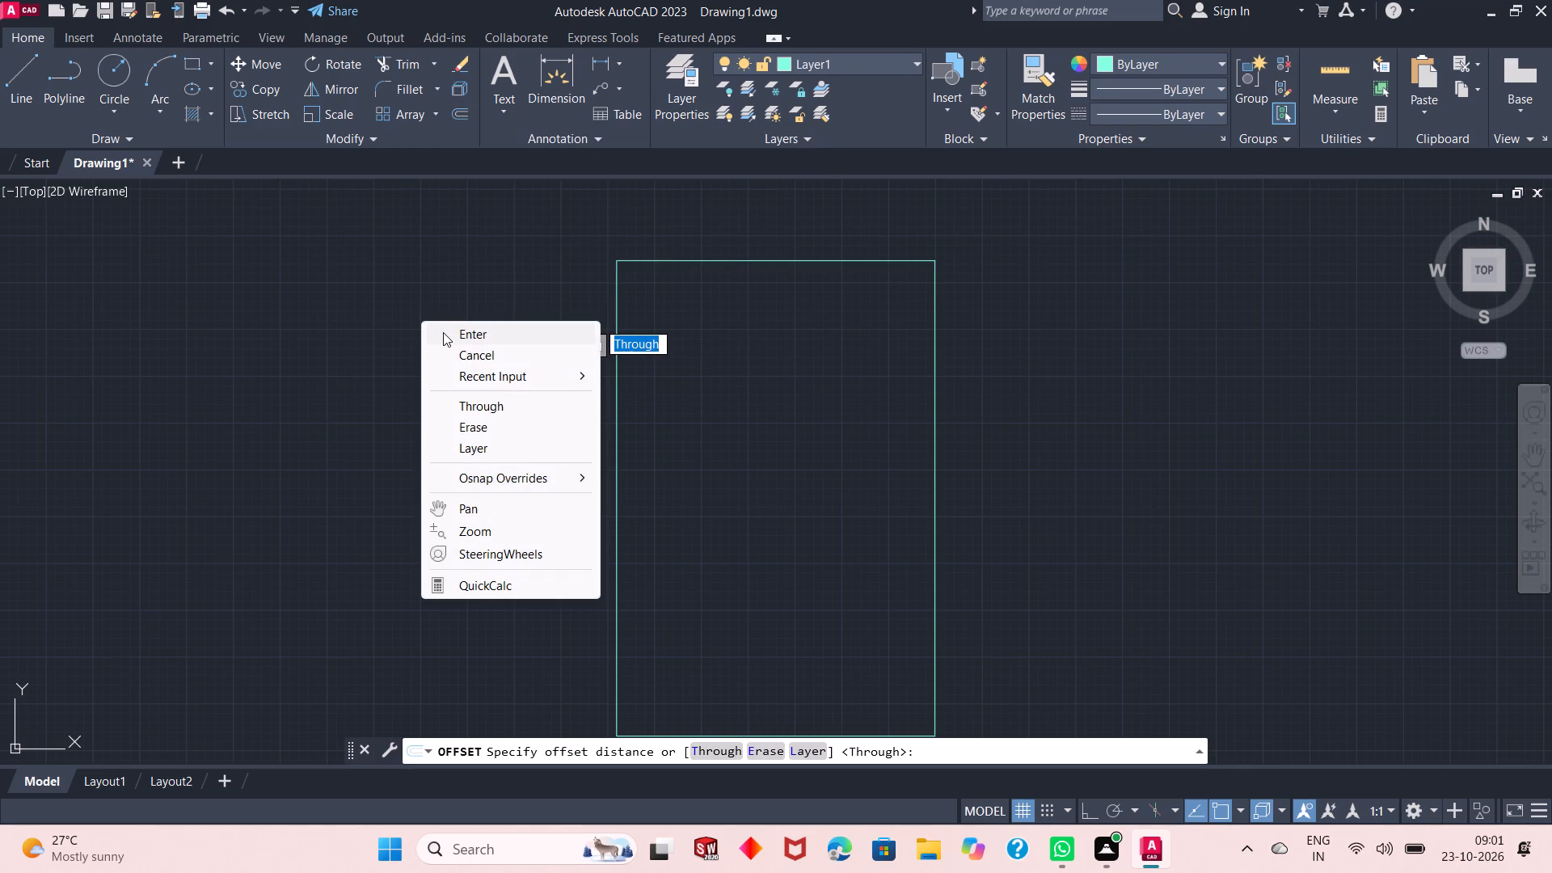
{"action": "left_click", "coordinate": [443, 332]}
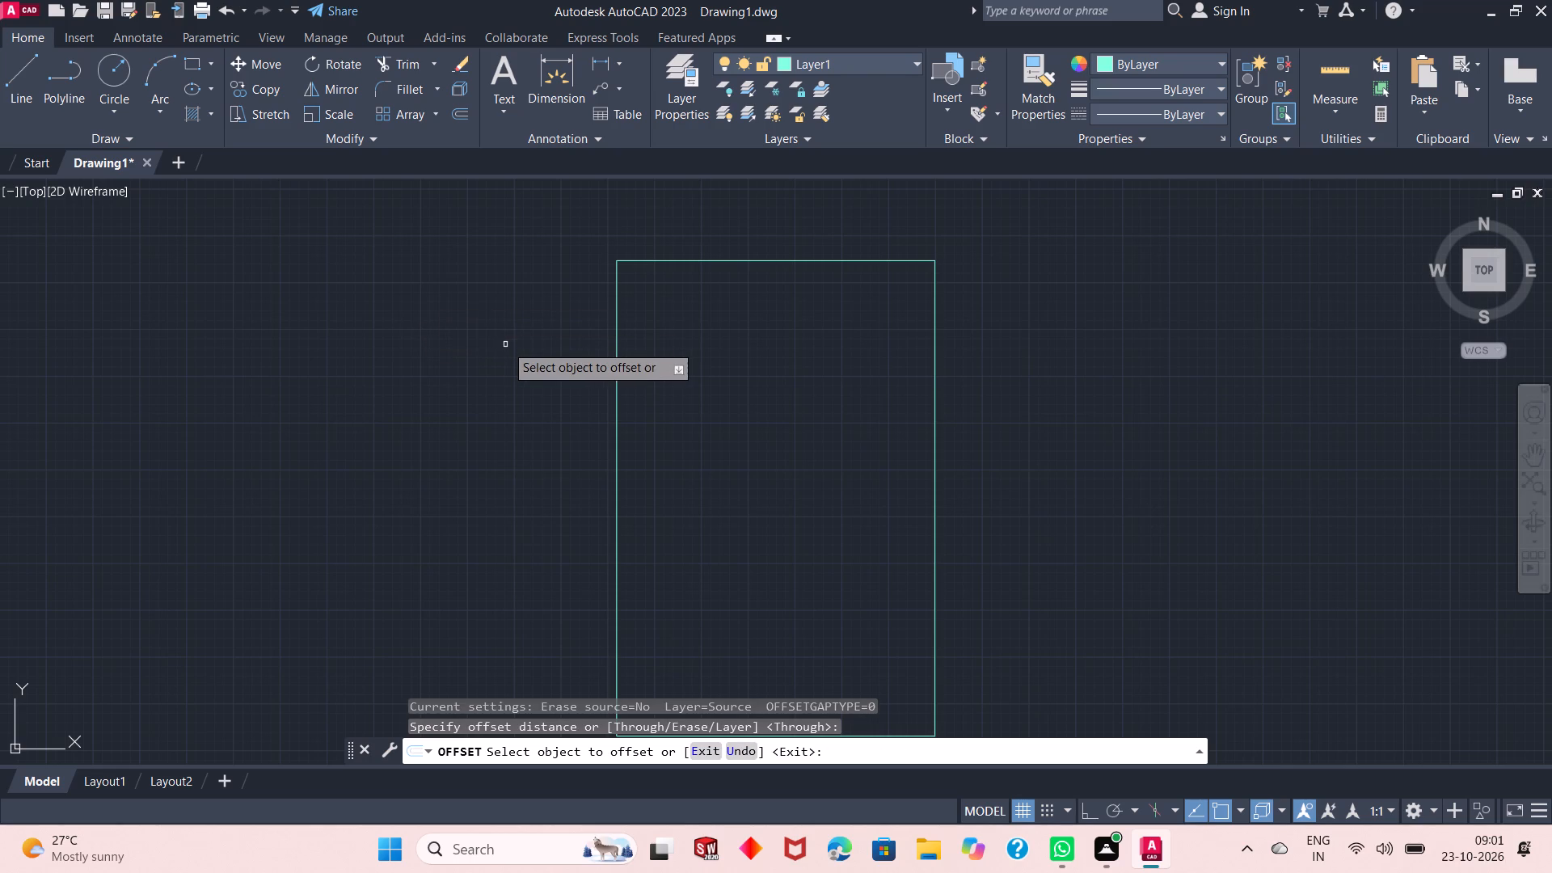
{"action": "left_click", "coordinate": [635, 259]}
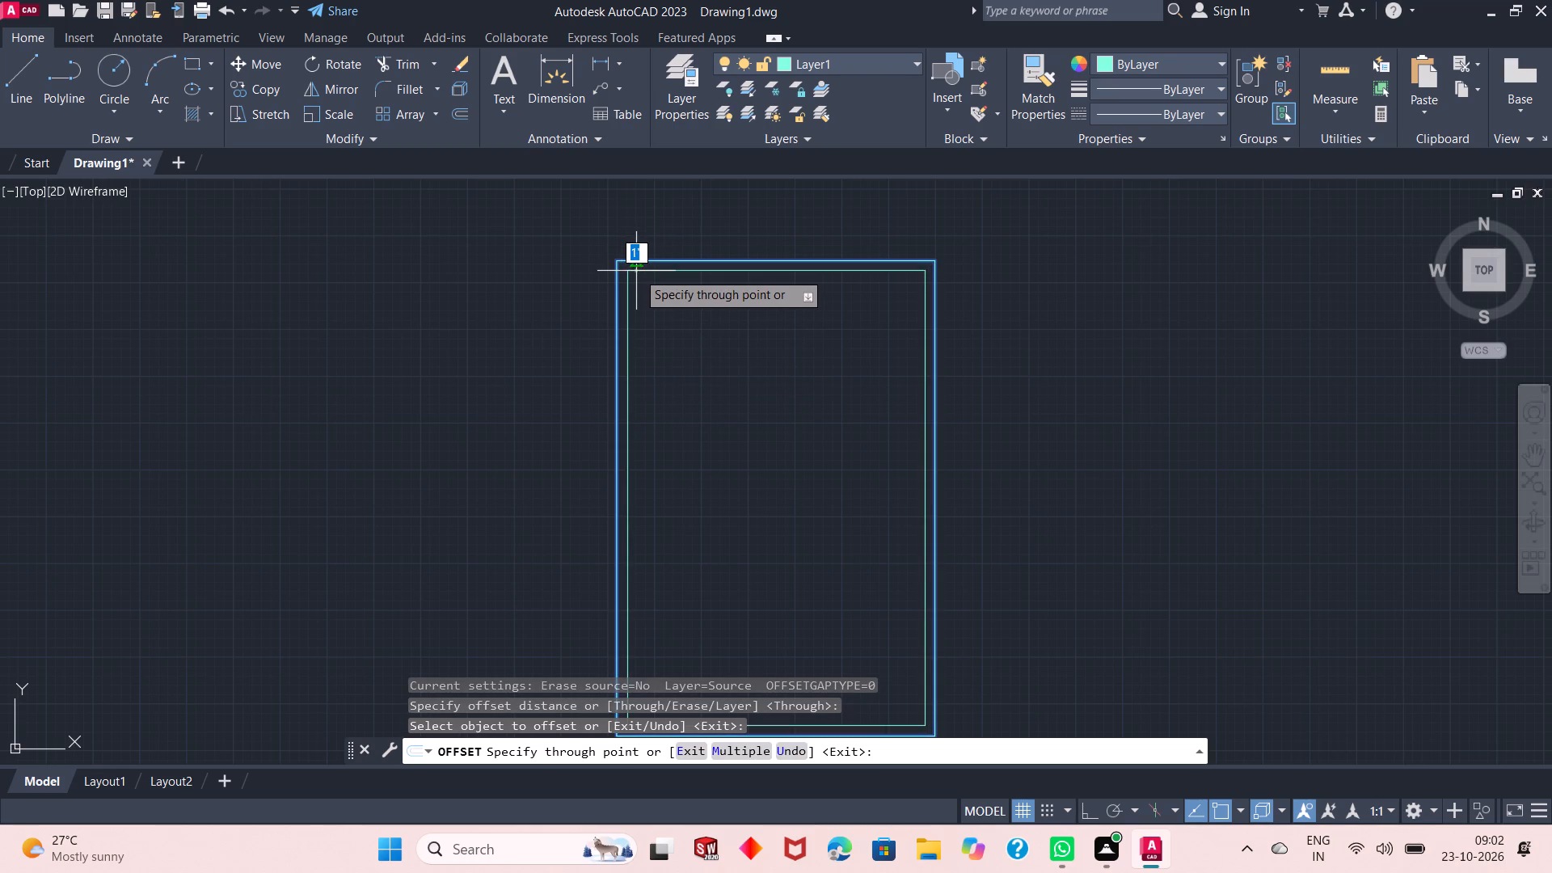
{"action": "type", "text": "9\""}
{"action": "key", "text": "Return"}
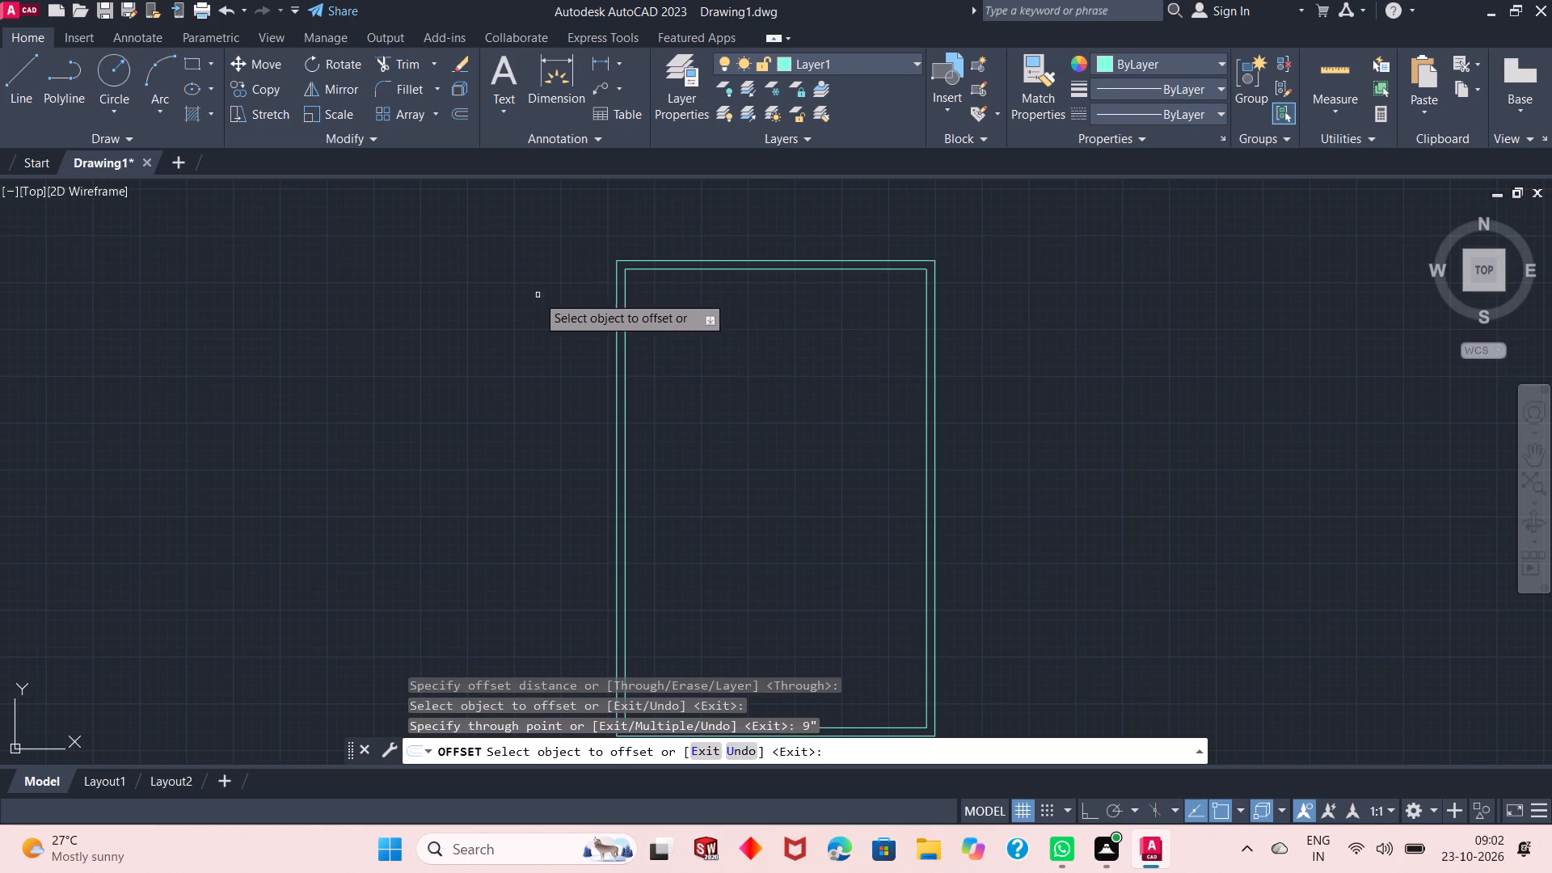
{"action": "right_click", "coordinate": [485, 286]}
{"action": "left_click", "coordinate": [496, 297]}
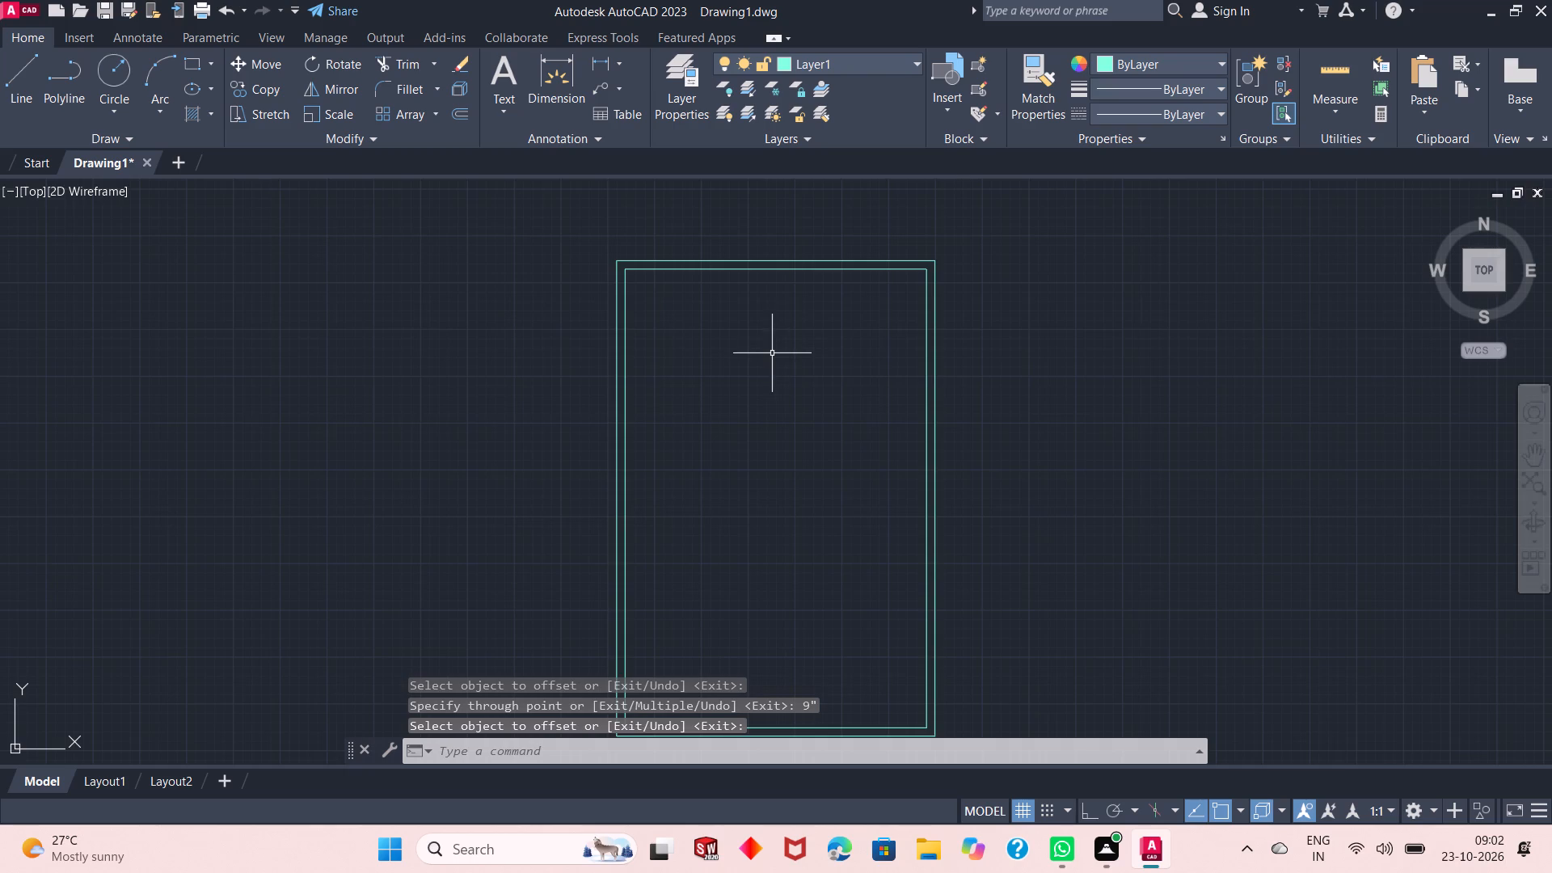
Start the Explode command to break up the rectangular outlines.
{"action": "scroll", "coordinate": [770, 353], "scroll_direction": "up", "scroll_amount": 2}
{"action": "scroll", "coordinate": [770, 347], "scroll_direction": "down", "scroll_amount": 1}
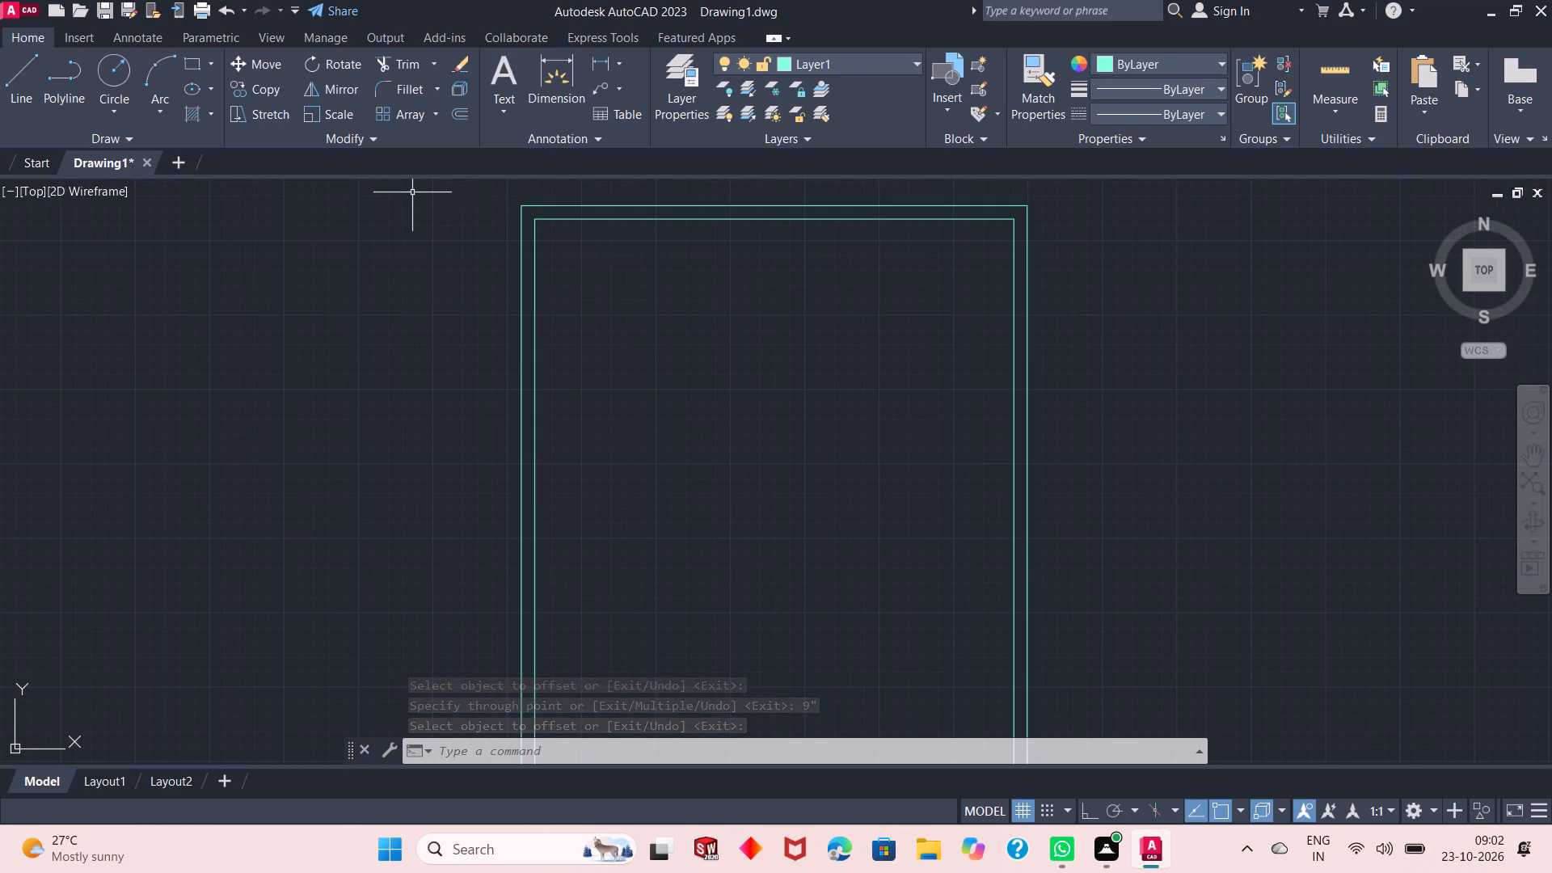
{"action": "left_click", "coordinate": [457, 93]}
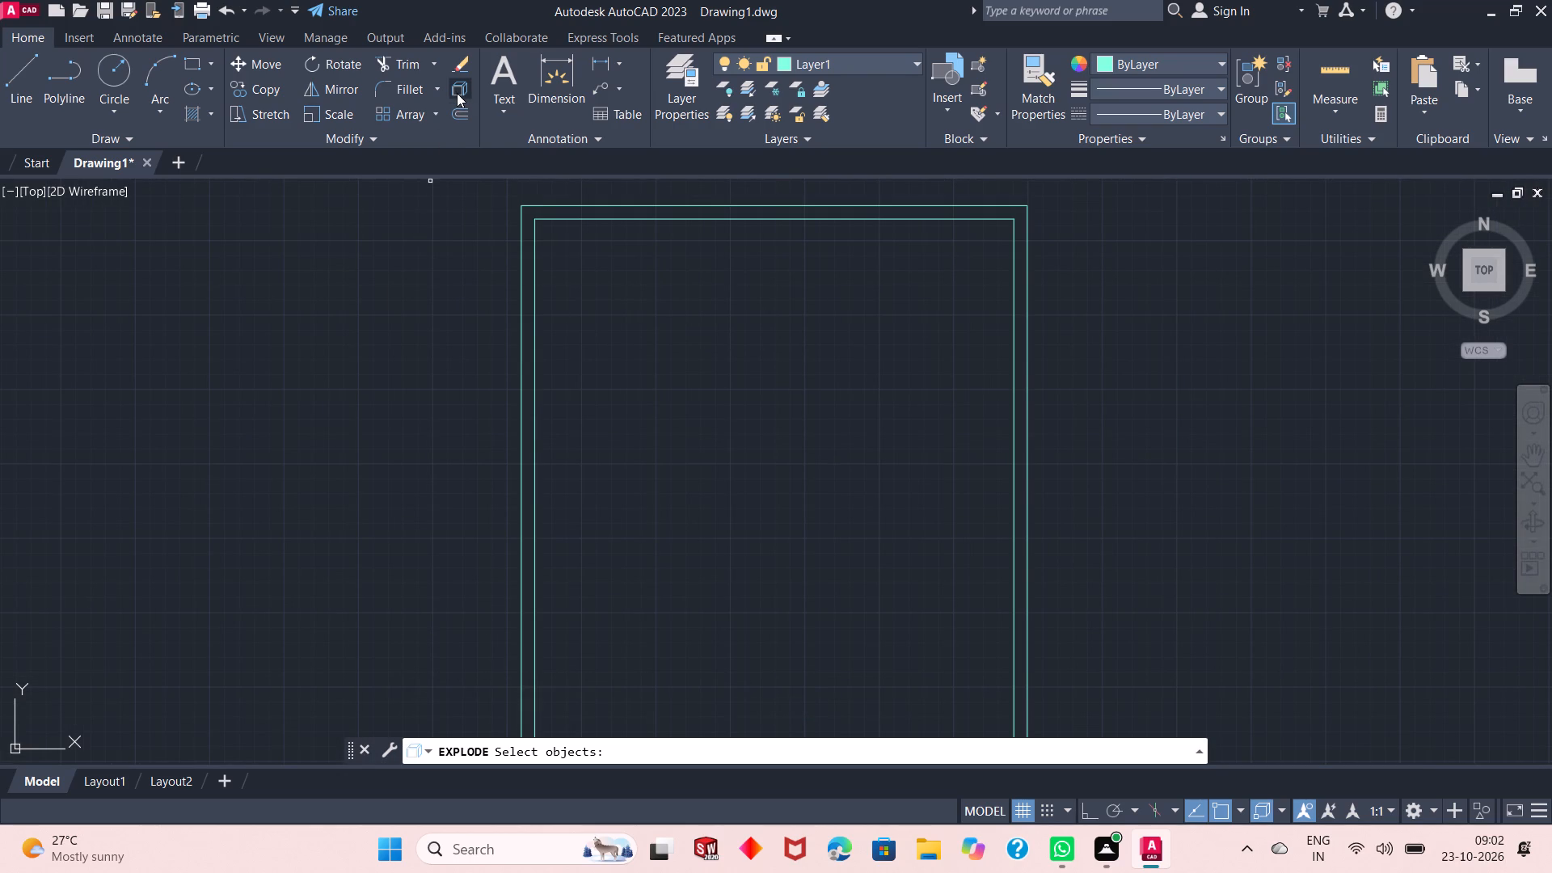
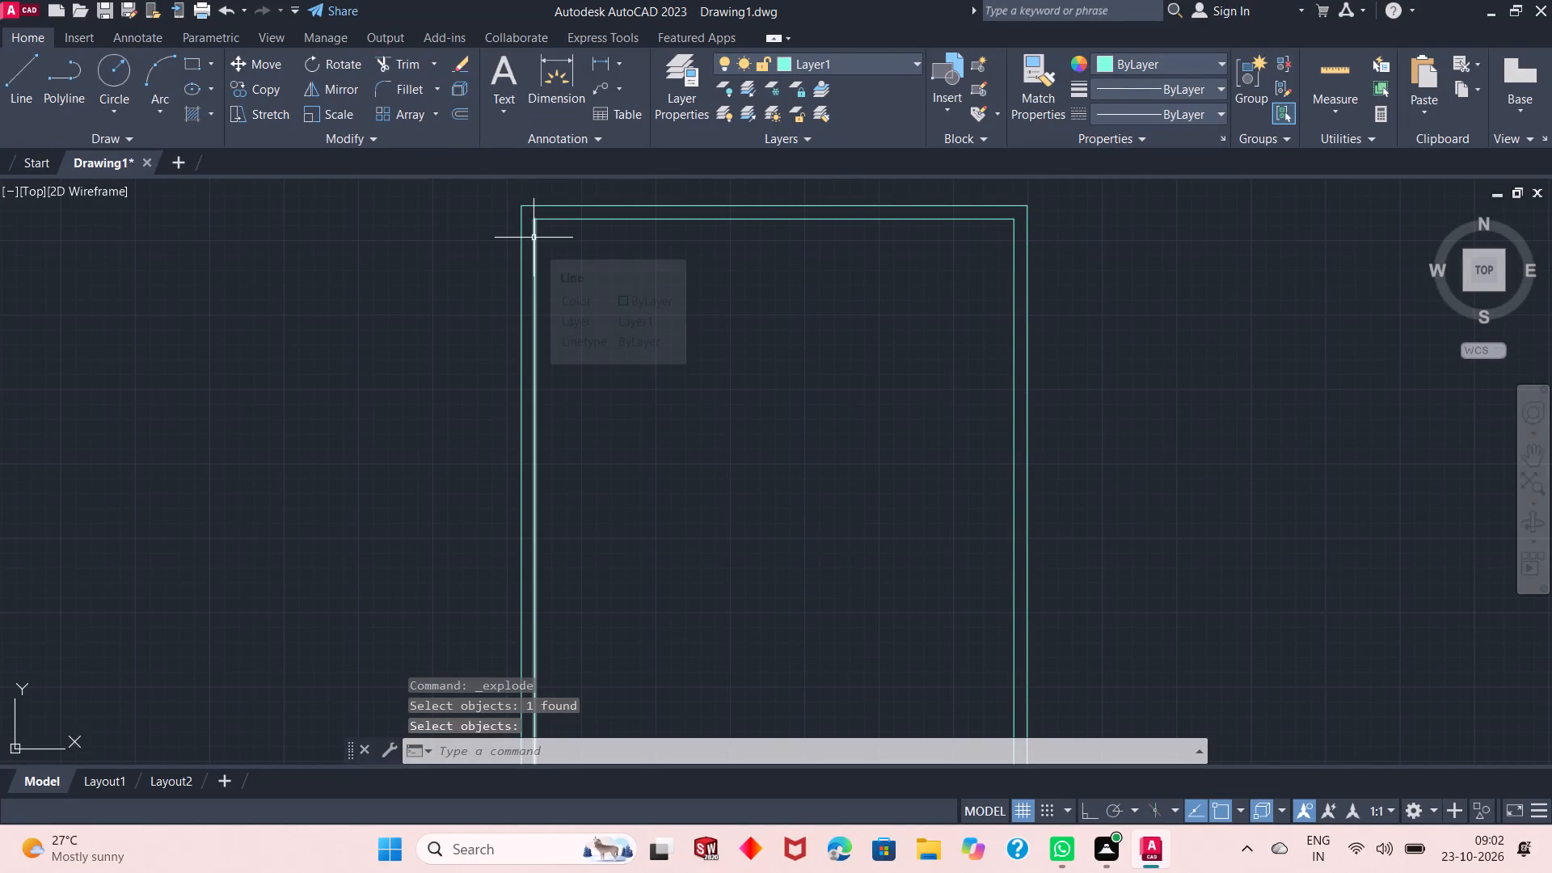
Offset the inner left wall line 12' to the right, and offset the resulting line another 4" right, using the Through option.
{"action": "left_click", "coordinate": [462, 112]}
{"action": "right_click", "coordinate": [206, 252]}
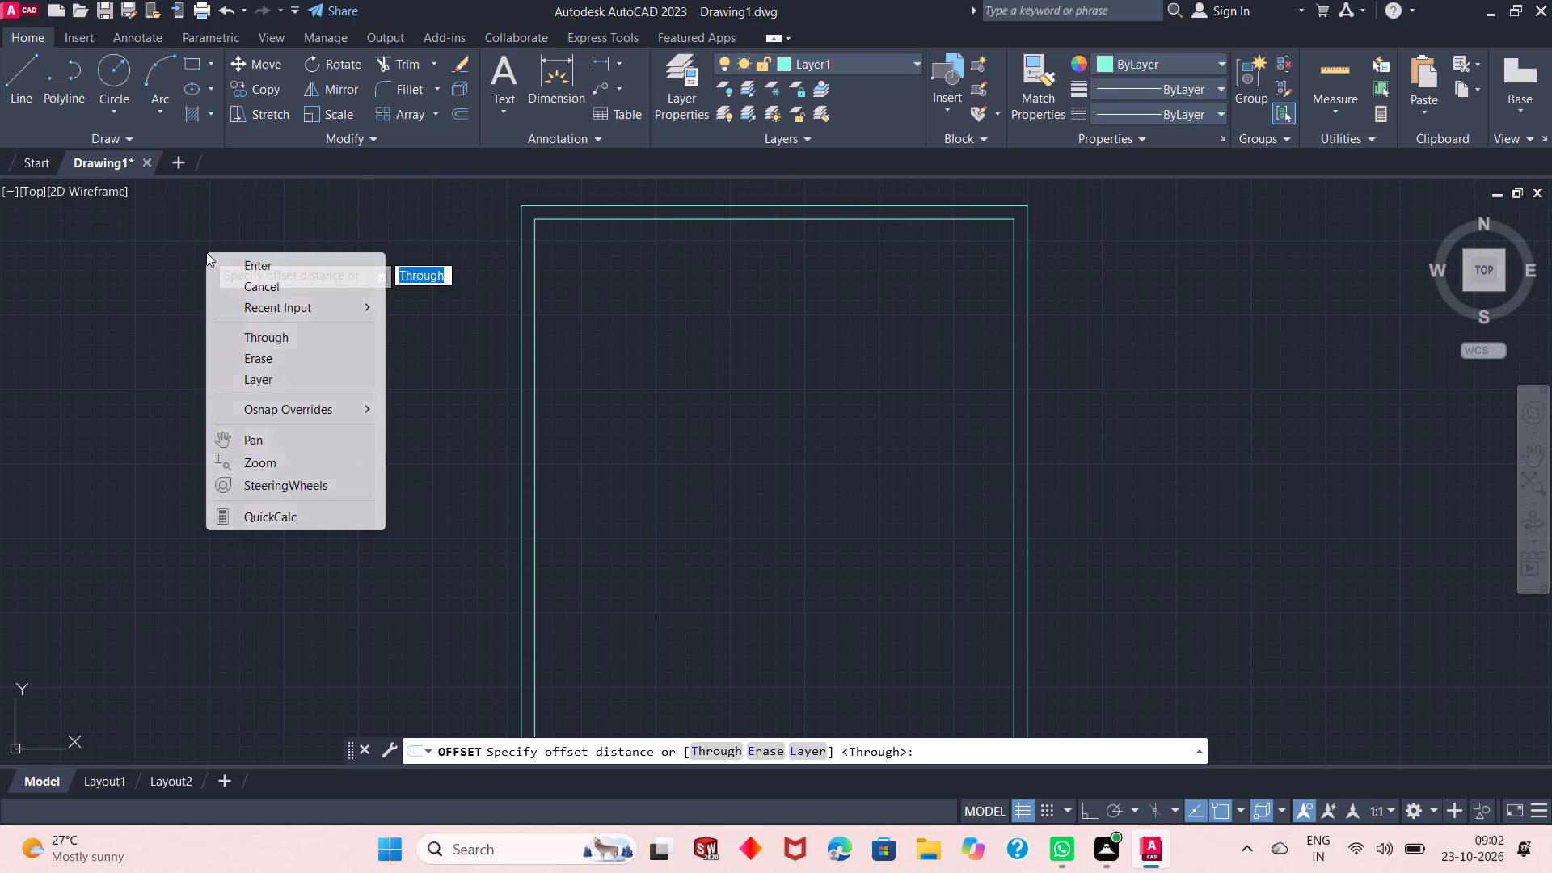
{"action": "left_click", "coordinate": [243, 264]}
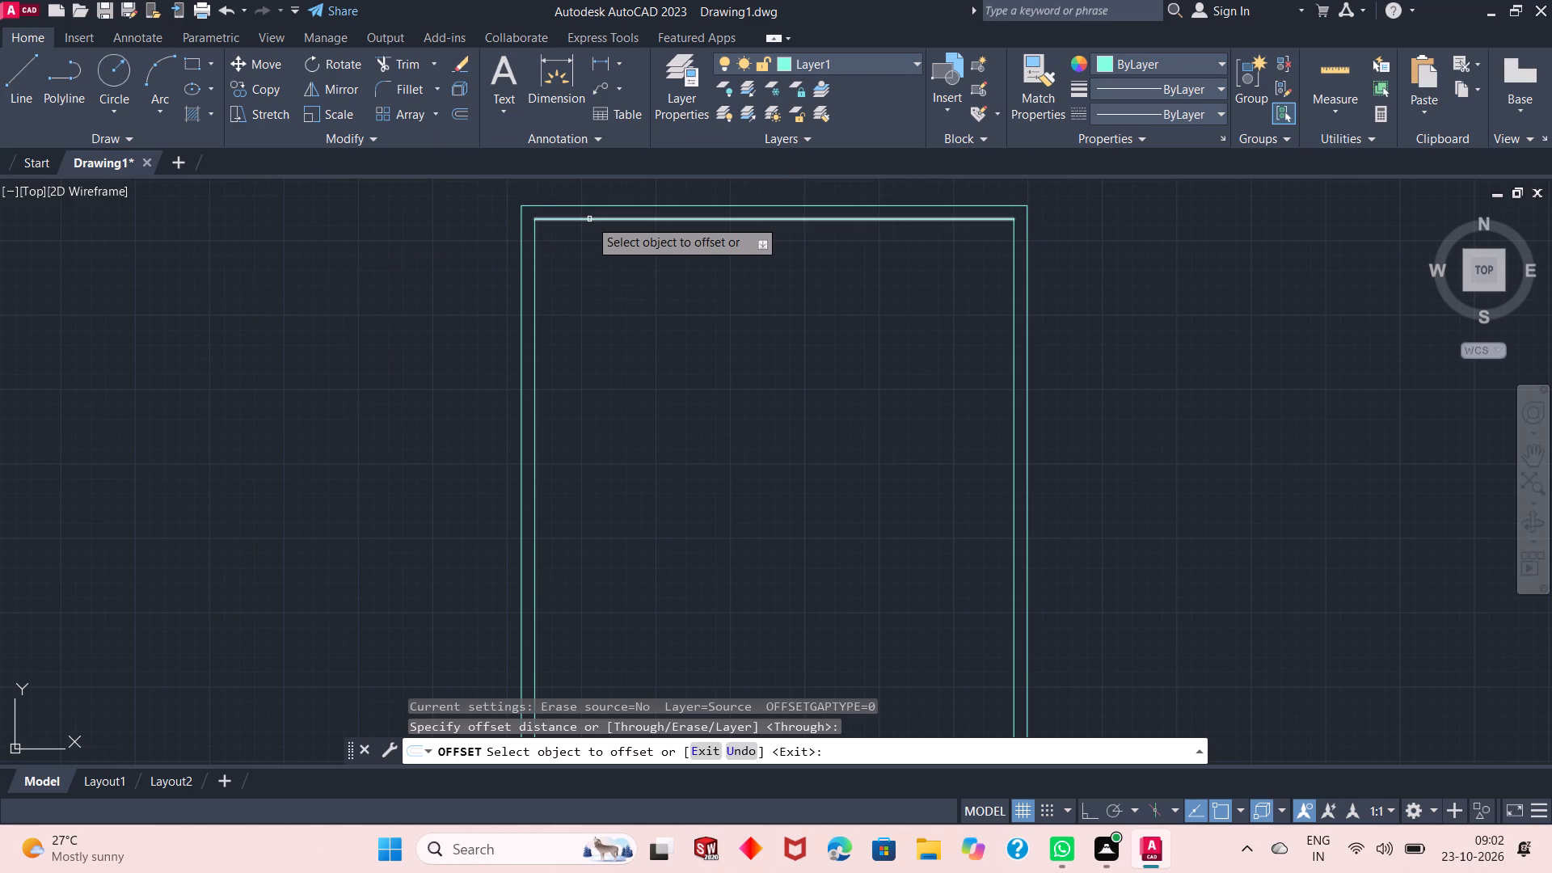
{"action": "left_click", "coordinate": [533, 271]}
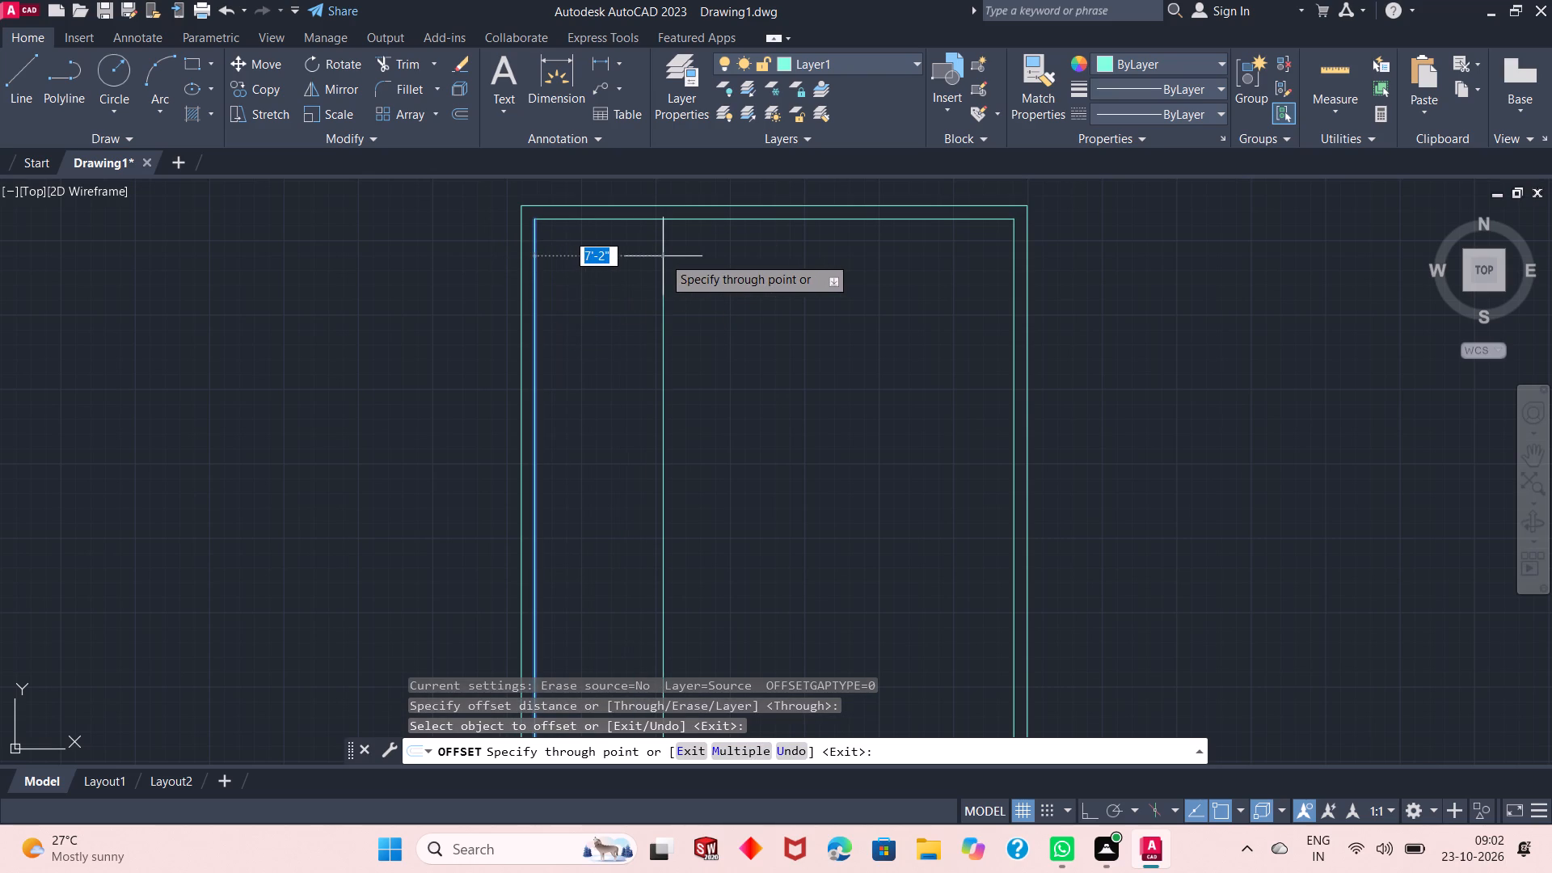
{"action": "type", "text": "12"}
{"action": "key", "text": "apostrophe"}
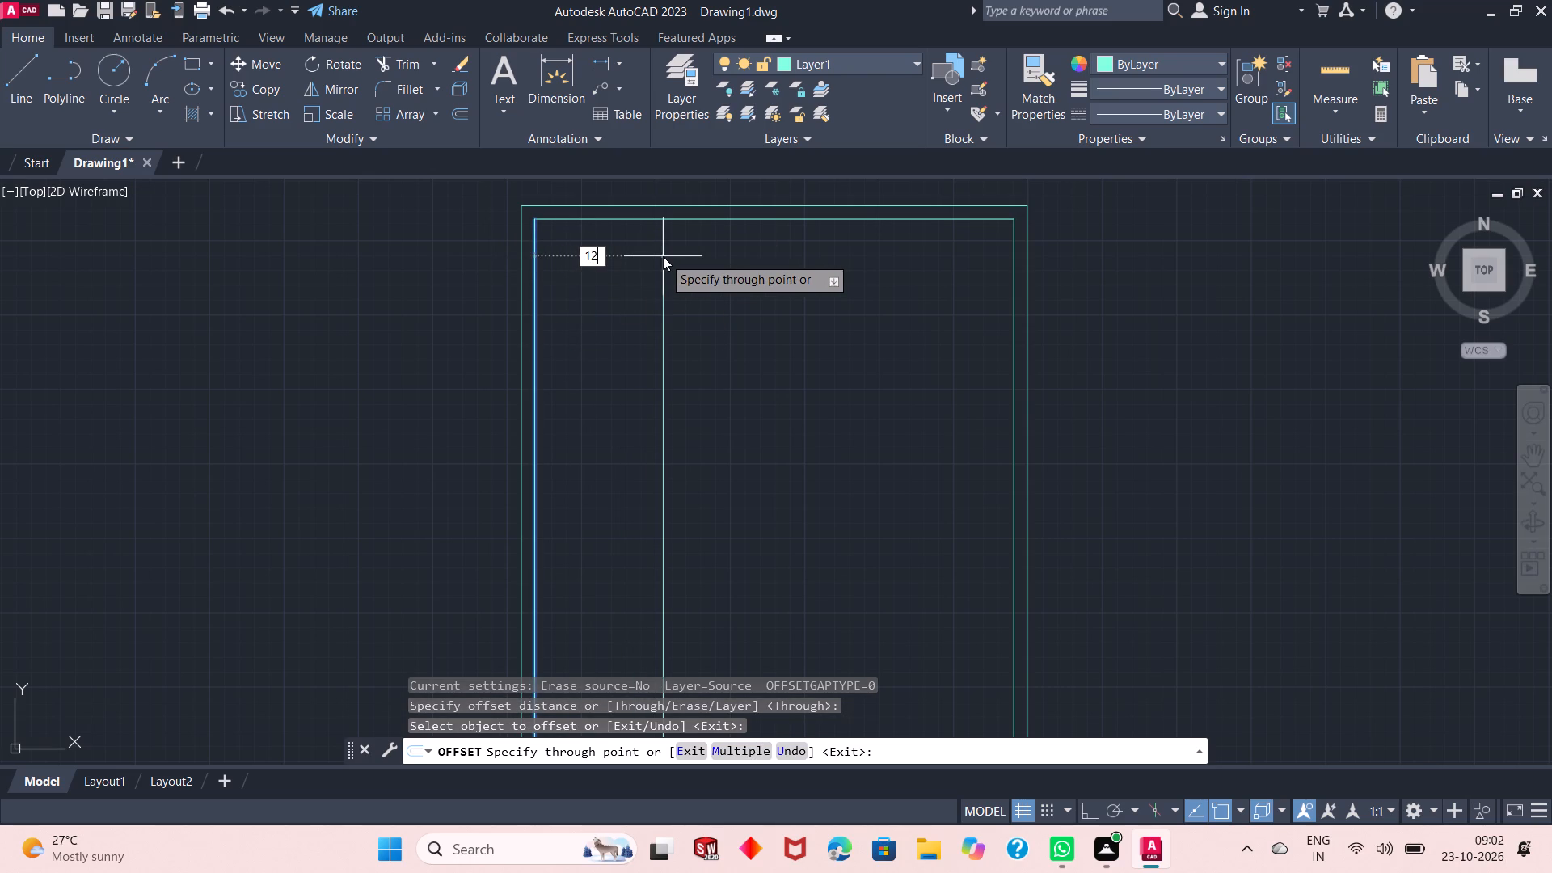
{"action": "key", "text": "Return"}
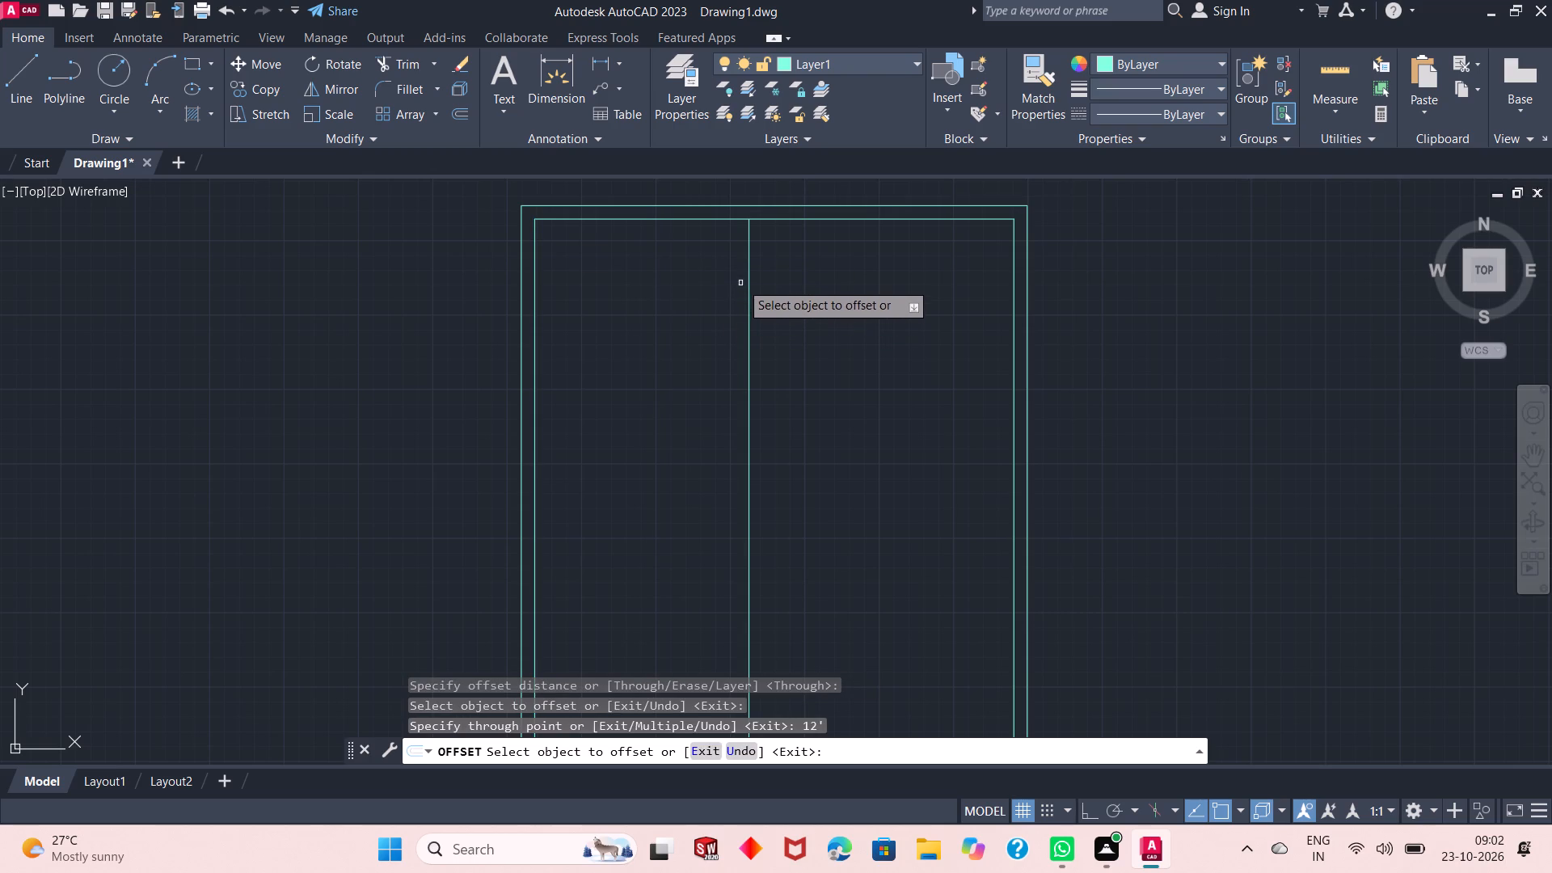
{"action": "left_click", "coordinate": [748, 262]}
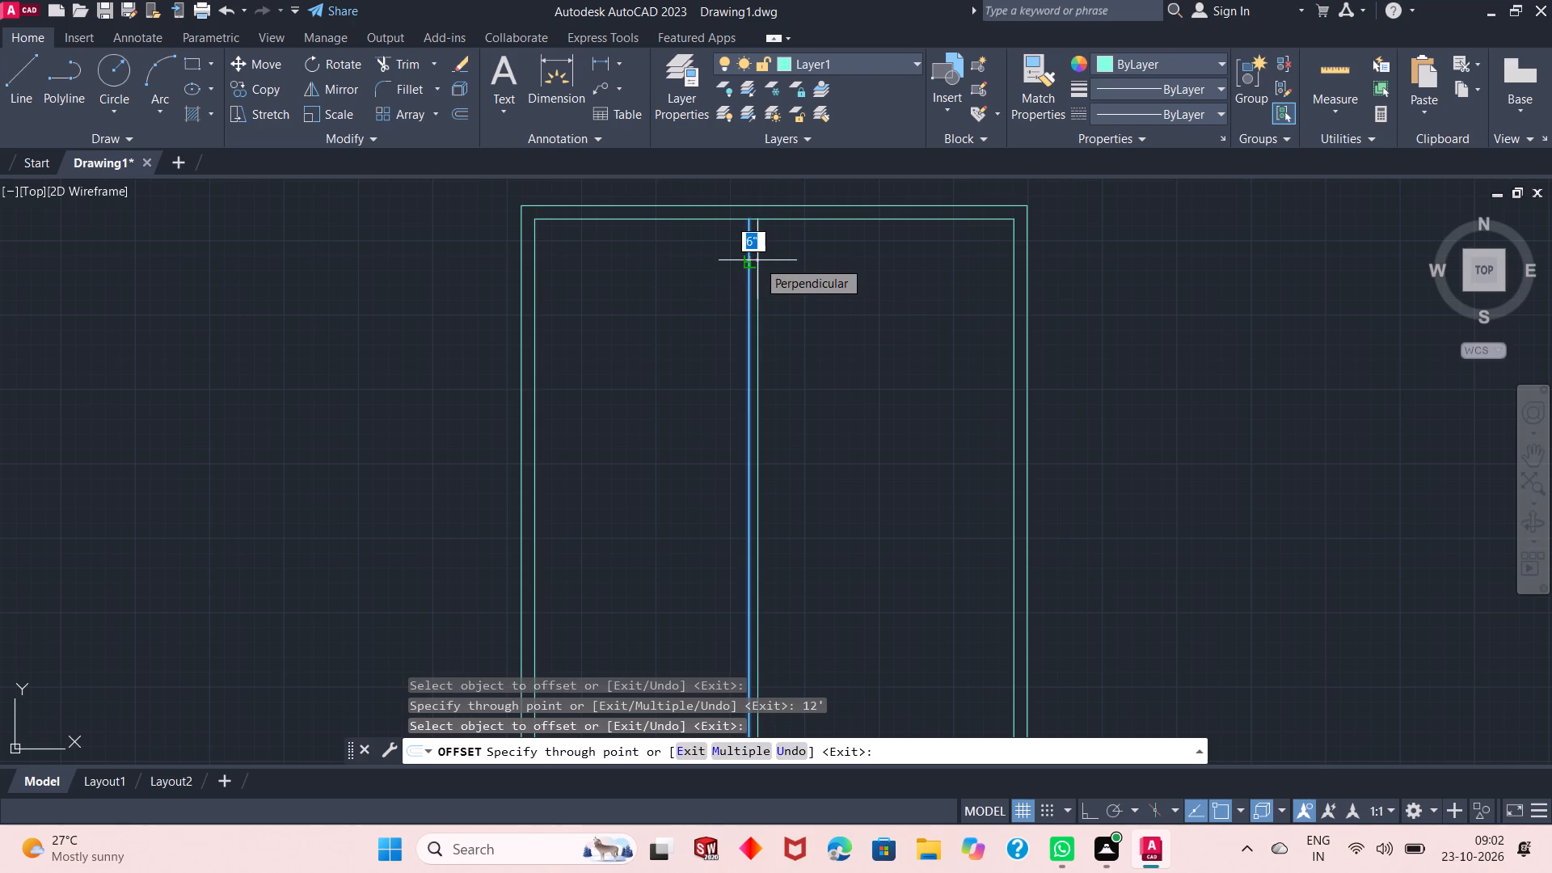
{"action": "key", "text": "4"}
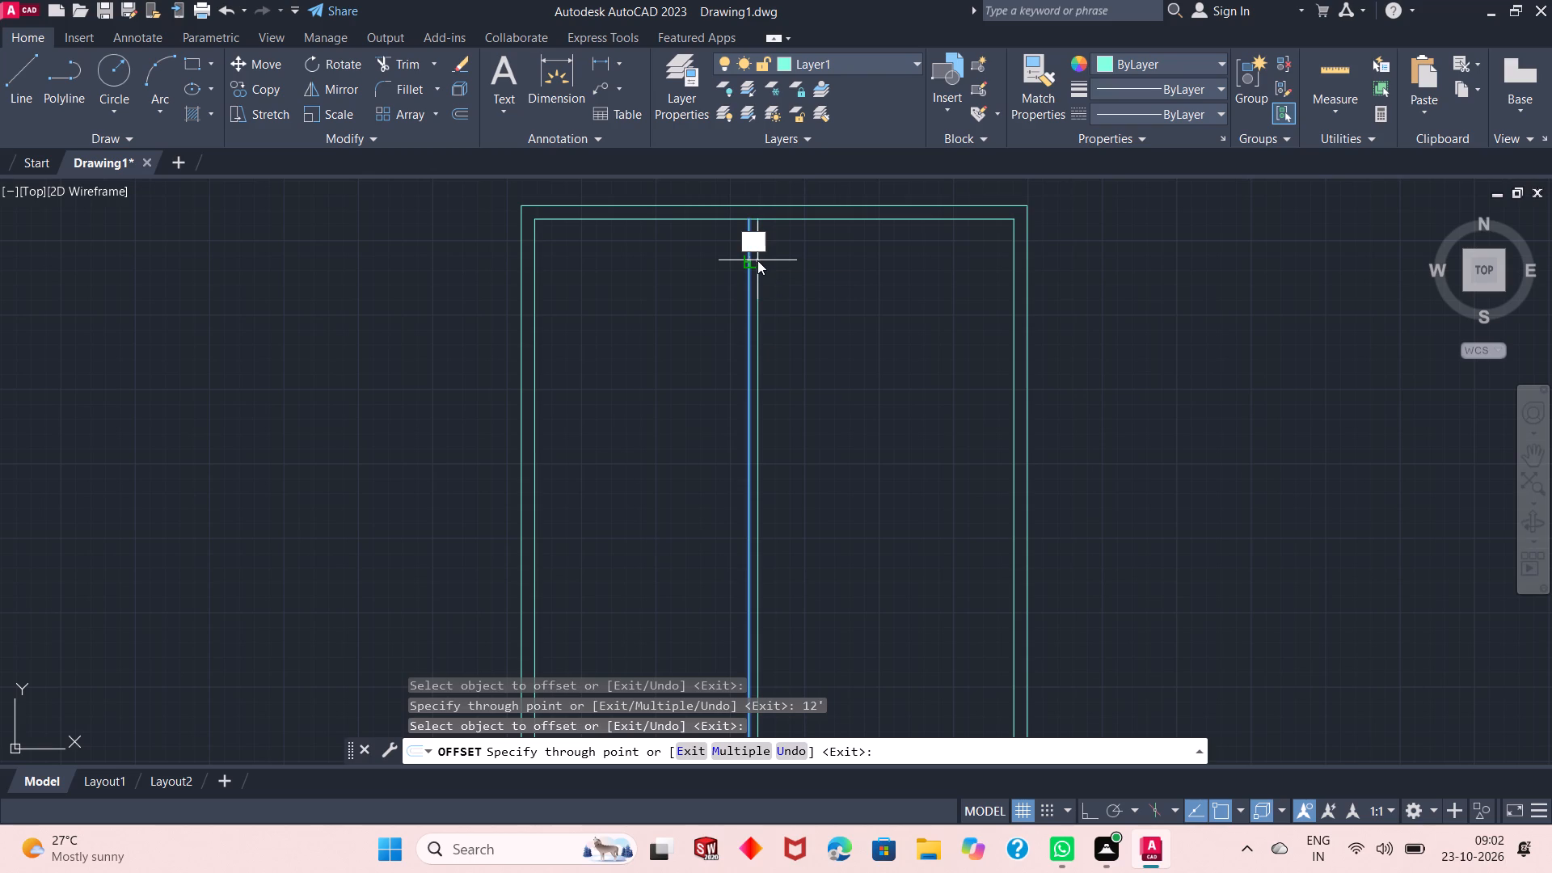
{"action": "key", "text": "shift+quotedbl"}
{"action": "key", "text": "Return"}
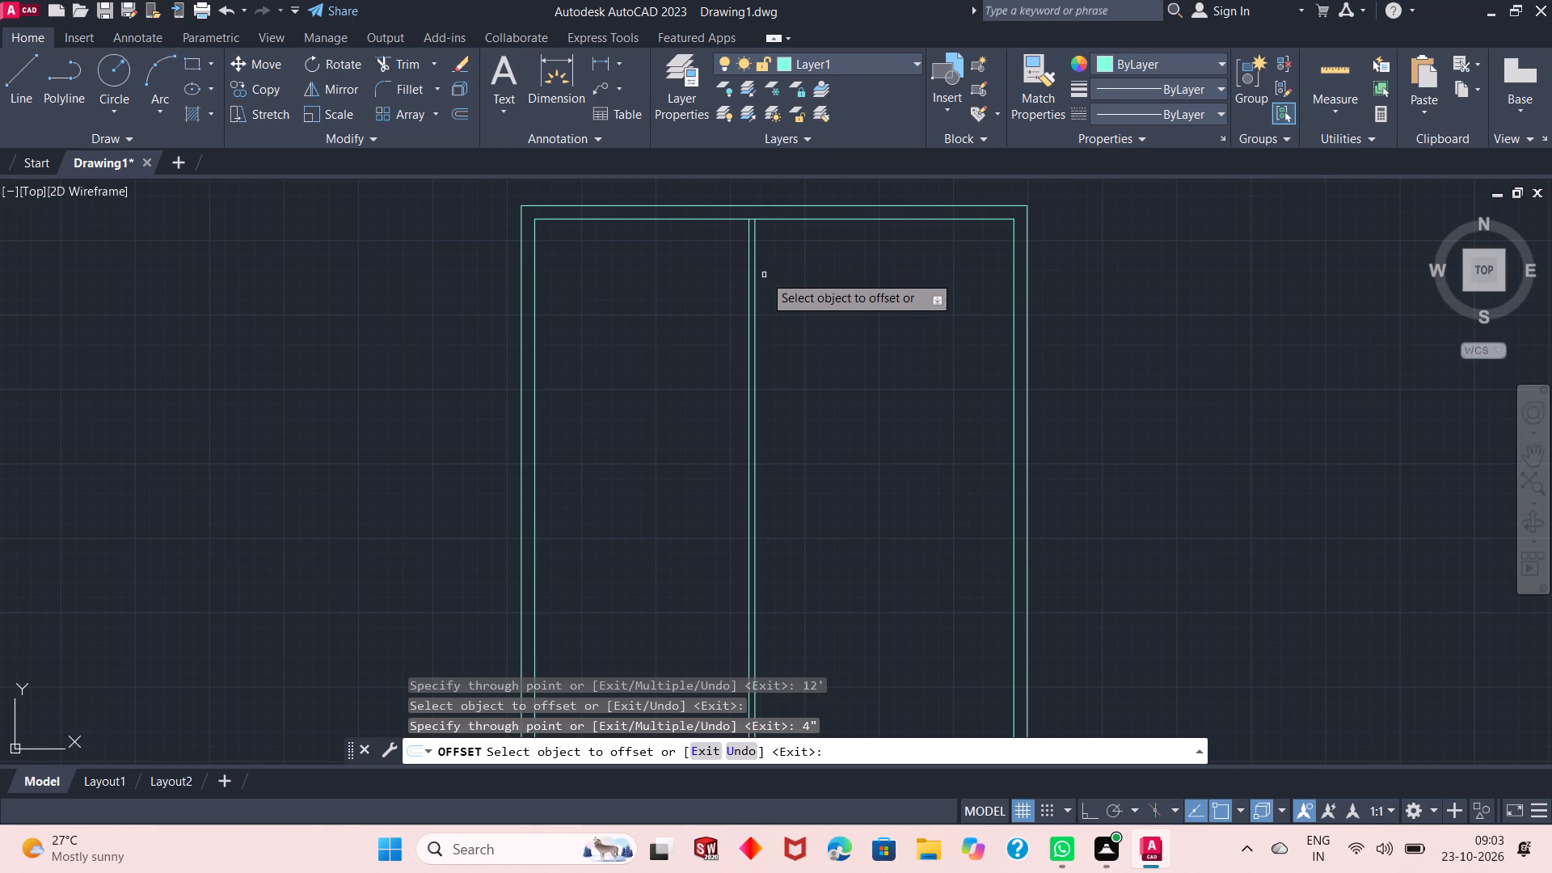
Offset the first partition's right-hand line 4' to the right, and offset that new line another 4" right, for a second partition.
{"action": "left_click", "coordinate": [753, 297]}
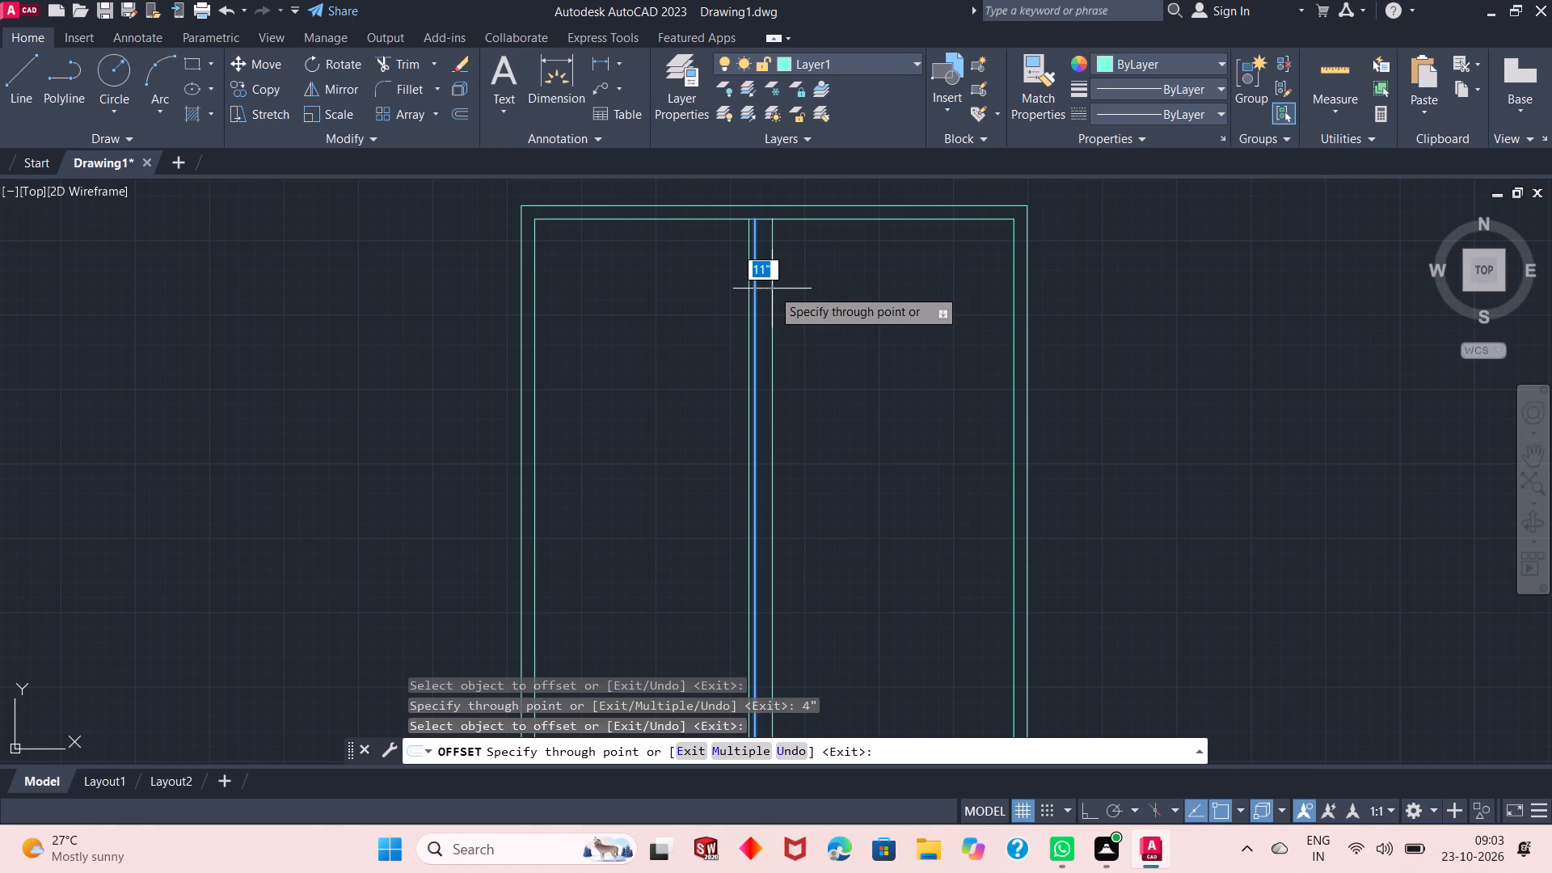
{"action": "type", "text": "4'"}
{"action": "key", "text": "Return"}
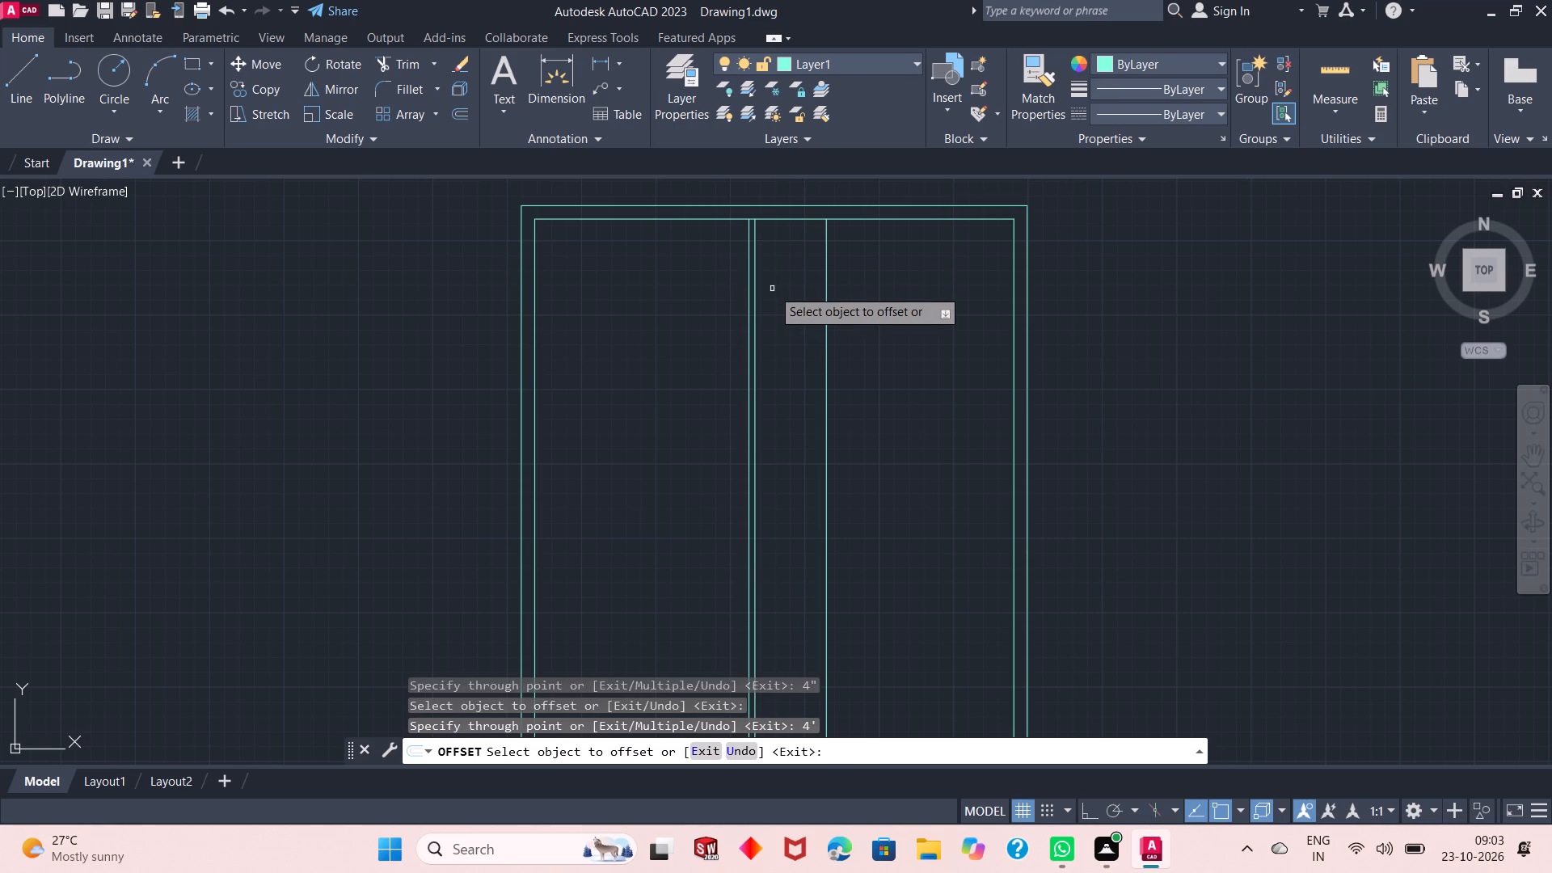
{"action": "left_click", "coordinate": [825, 335]}
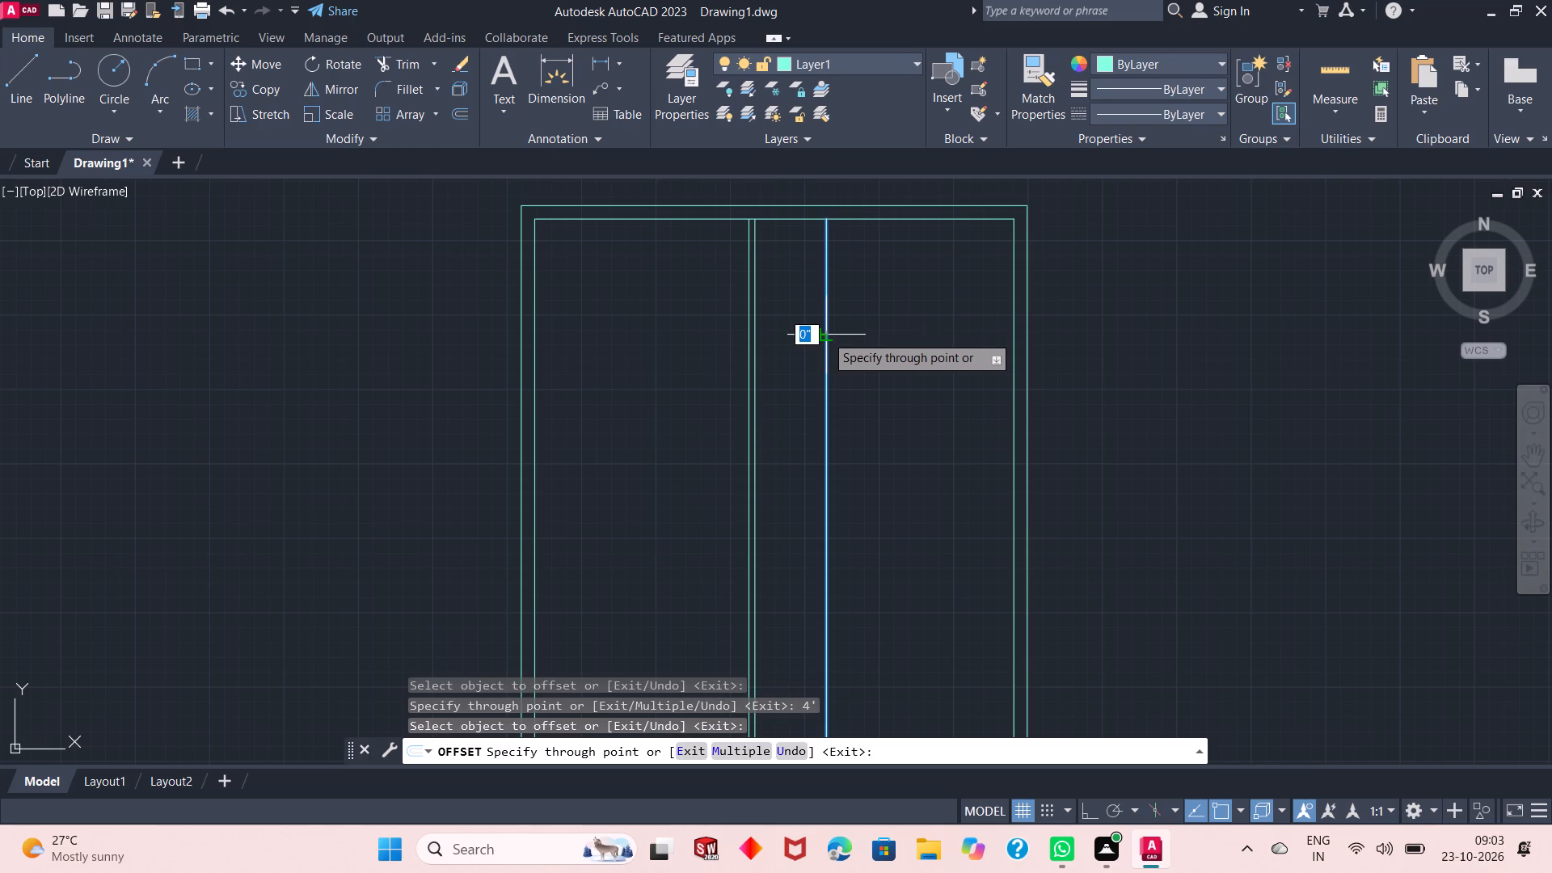
{"action": "key", "text": "4"}
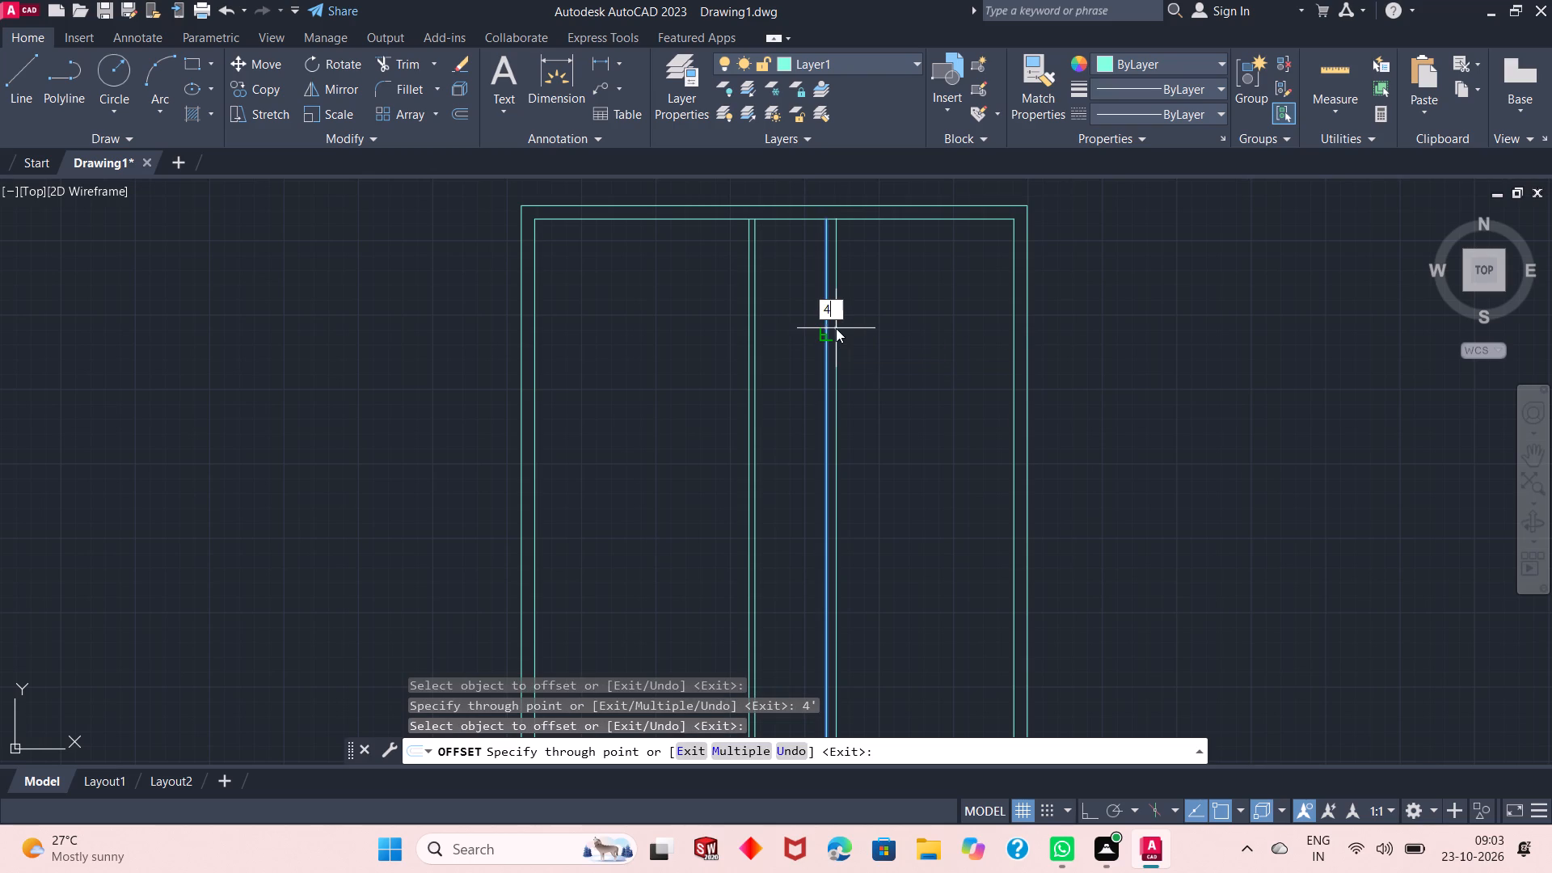
{"action": "key", "text": "shift+quotedbl"}
{"action": "key", "text": "Return"}
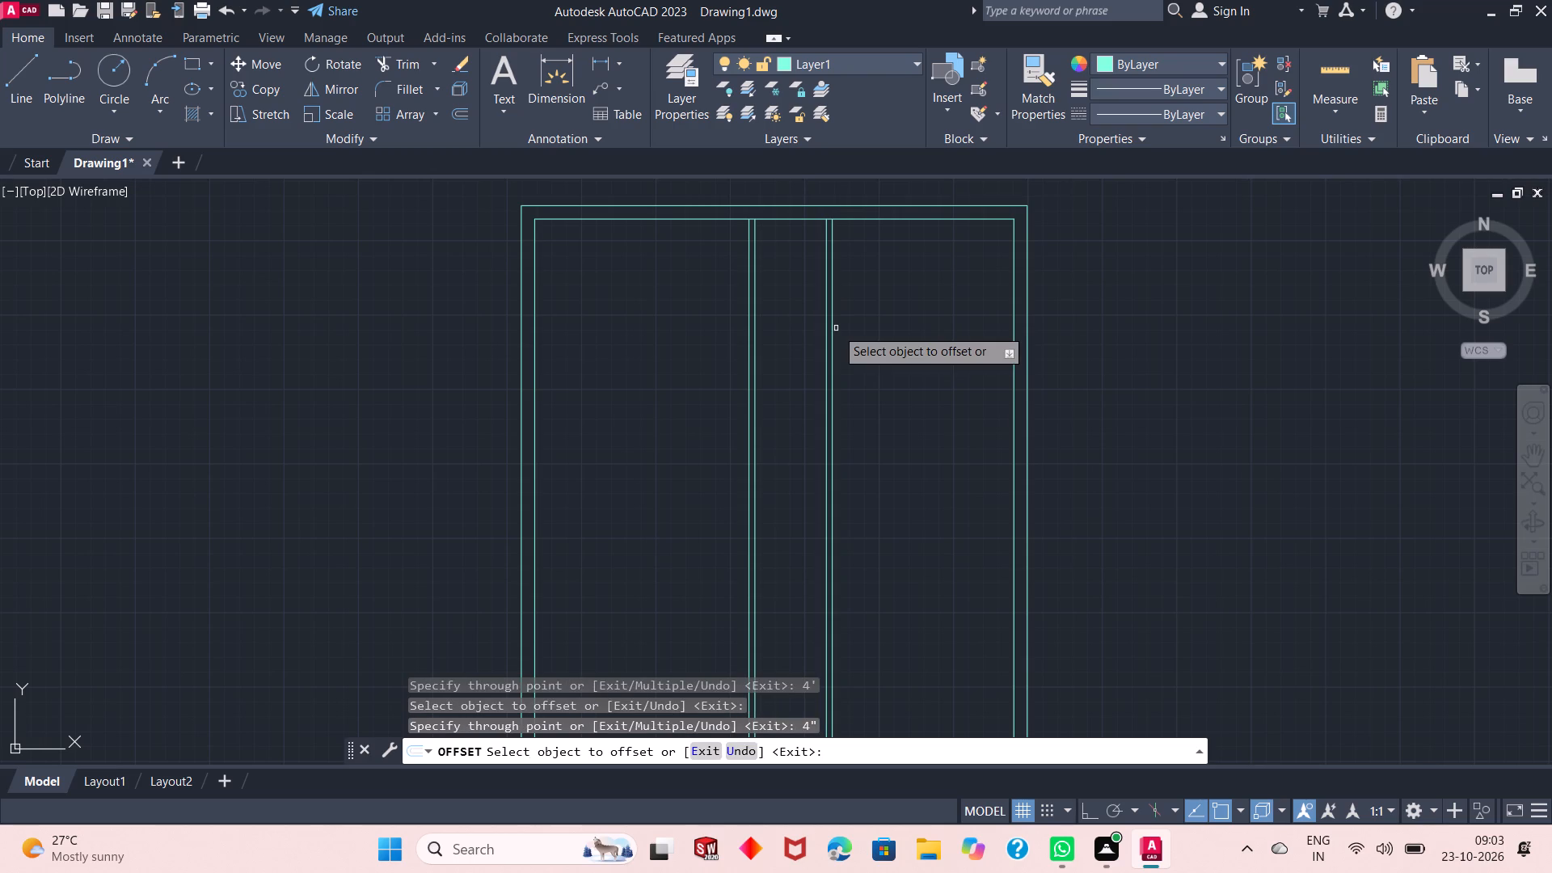
{"action": "right_click", "coordinate": [1094, 283]}
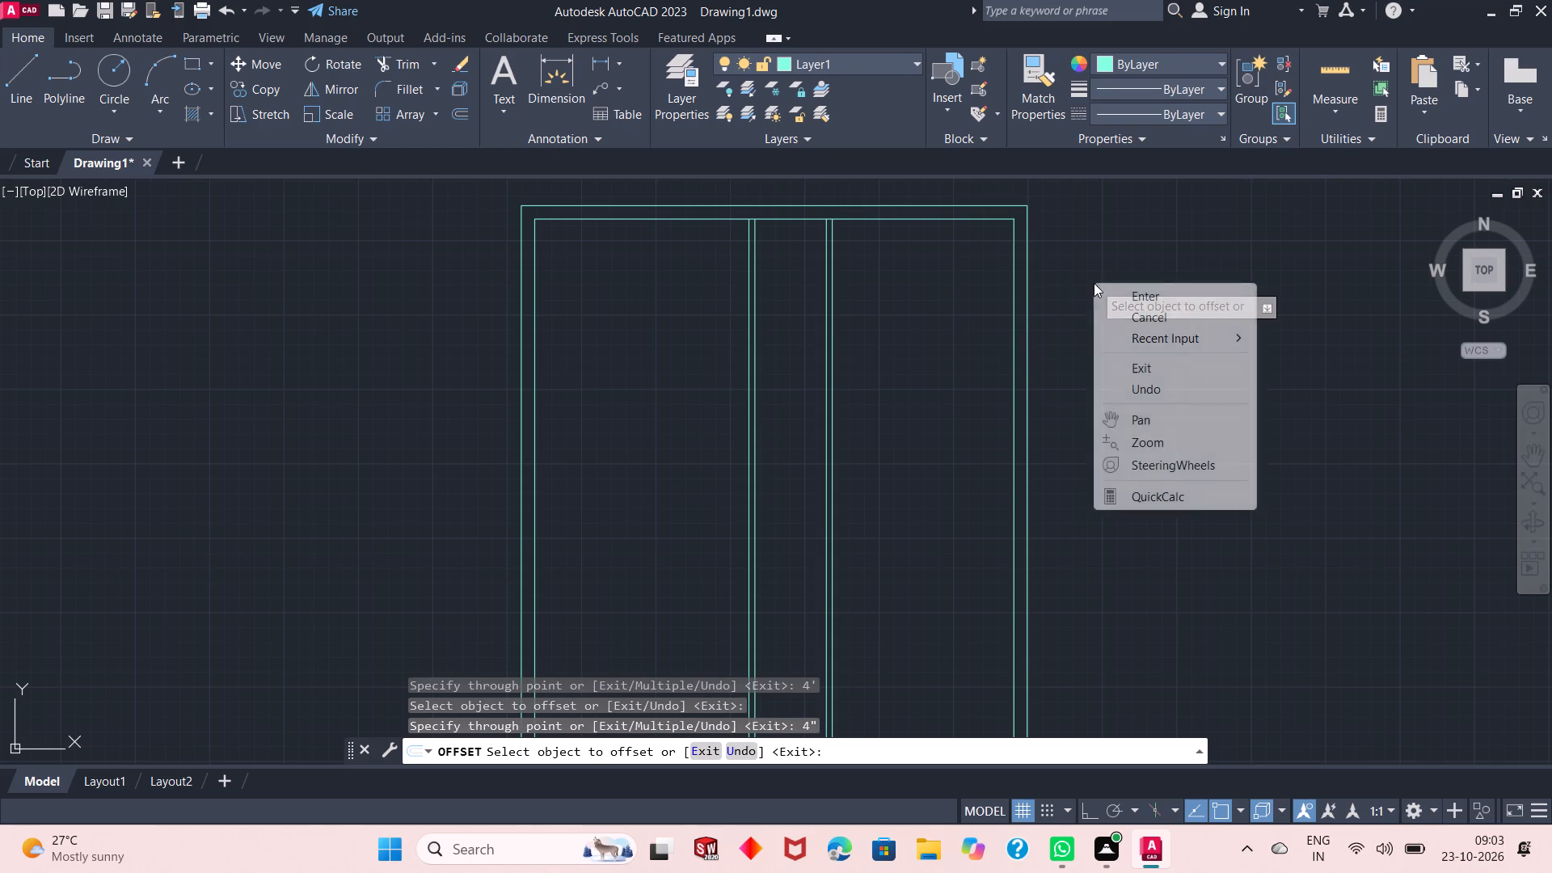
{"action": "left_click", "coordinate": [1108, 296]}
Quick-measure the clear width between the second partition and the inner right wall line.
{"action": "left_click", "coordinate": [1349, 65]}
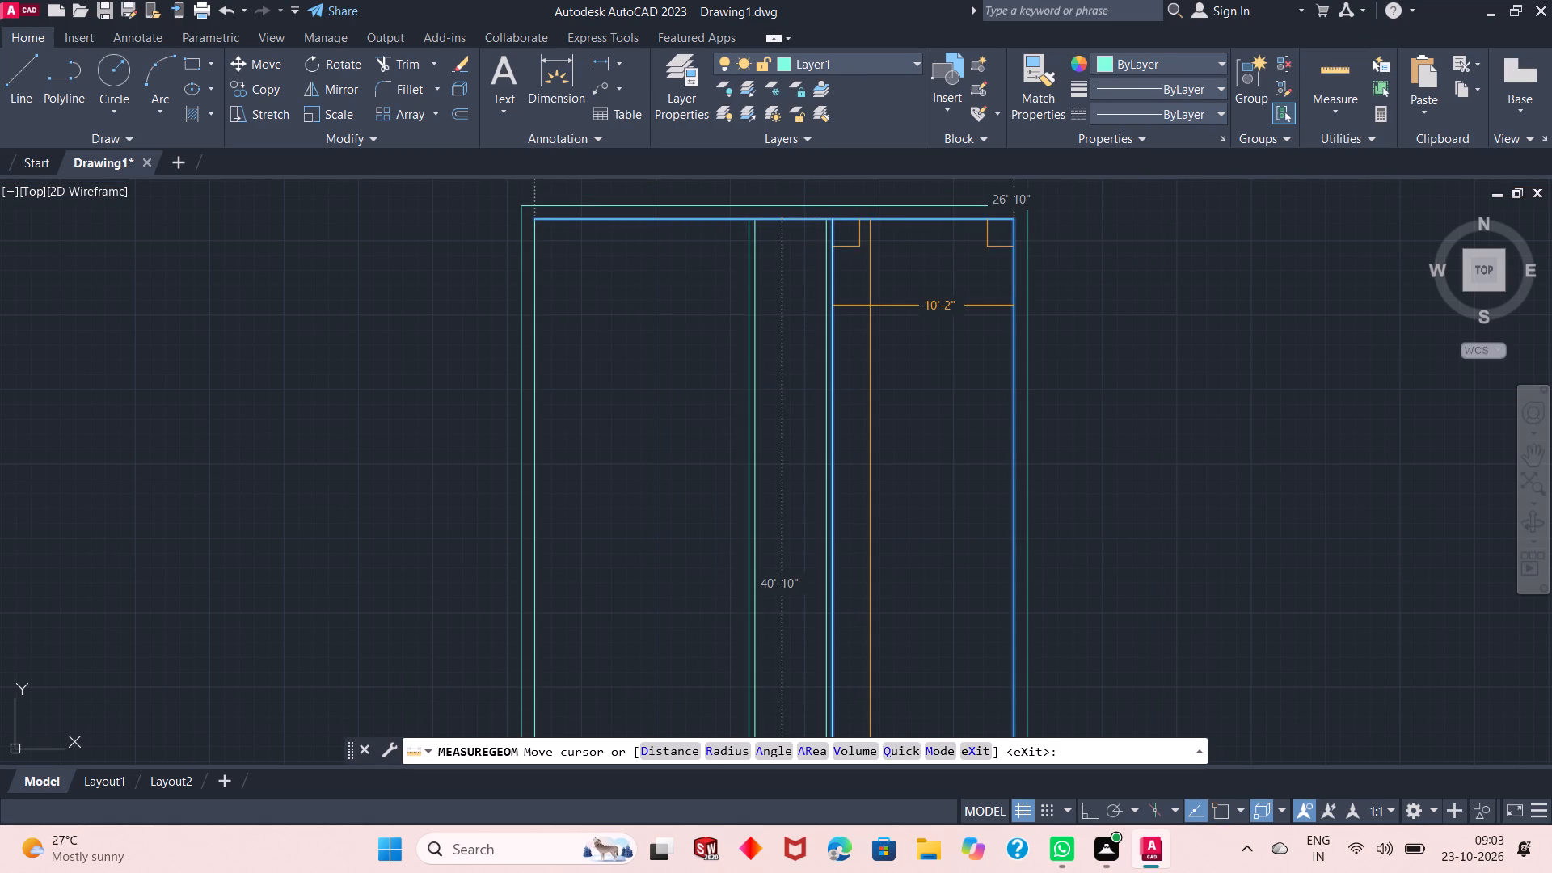
{"action": "key", "text": "Escape"}
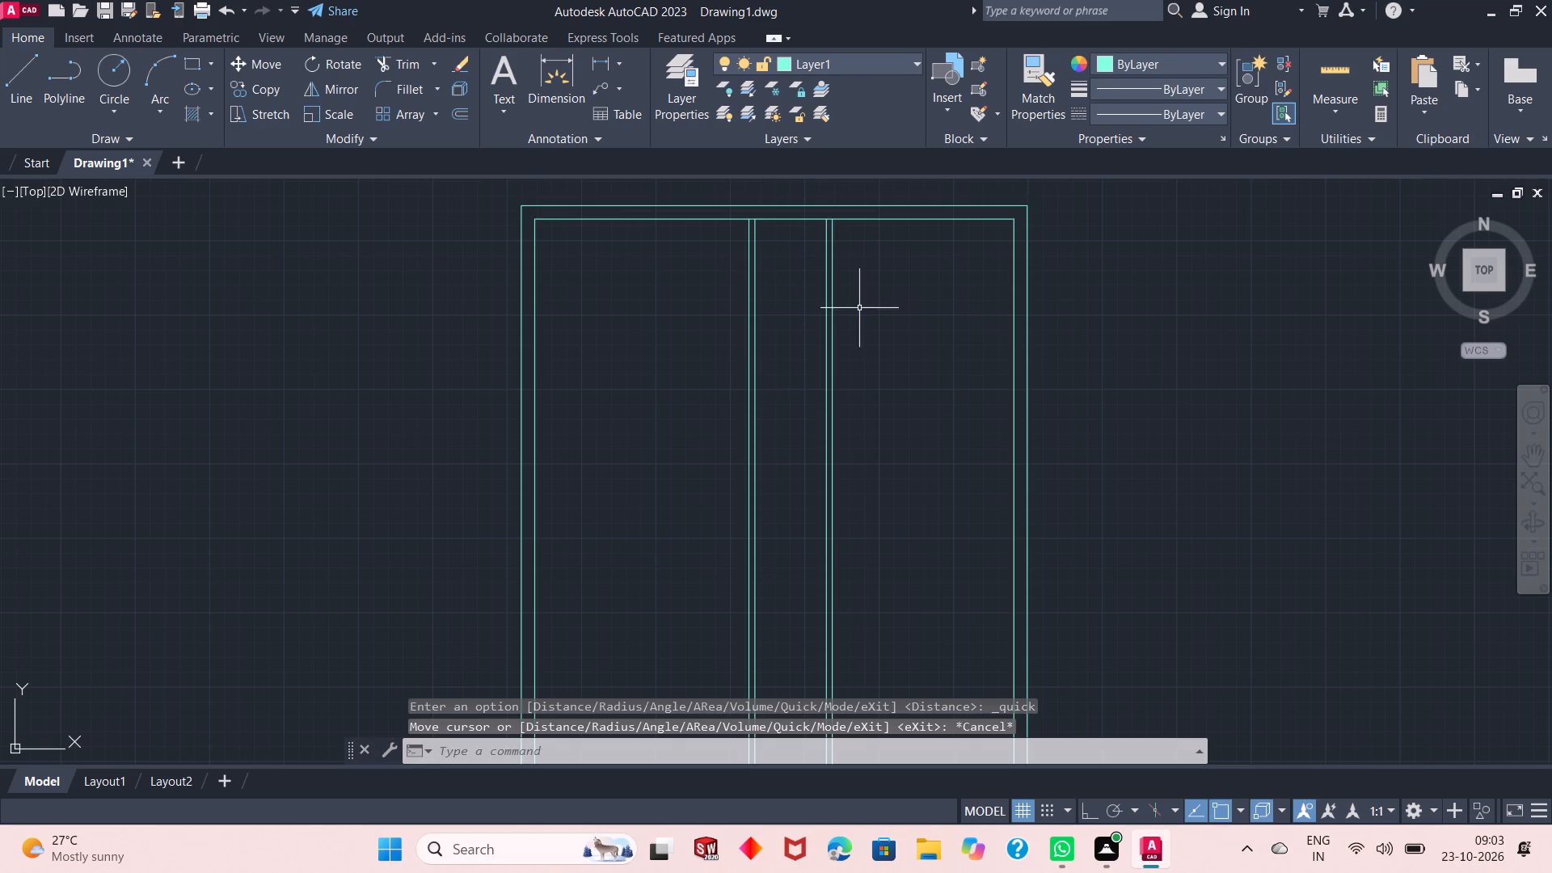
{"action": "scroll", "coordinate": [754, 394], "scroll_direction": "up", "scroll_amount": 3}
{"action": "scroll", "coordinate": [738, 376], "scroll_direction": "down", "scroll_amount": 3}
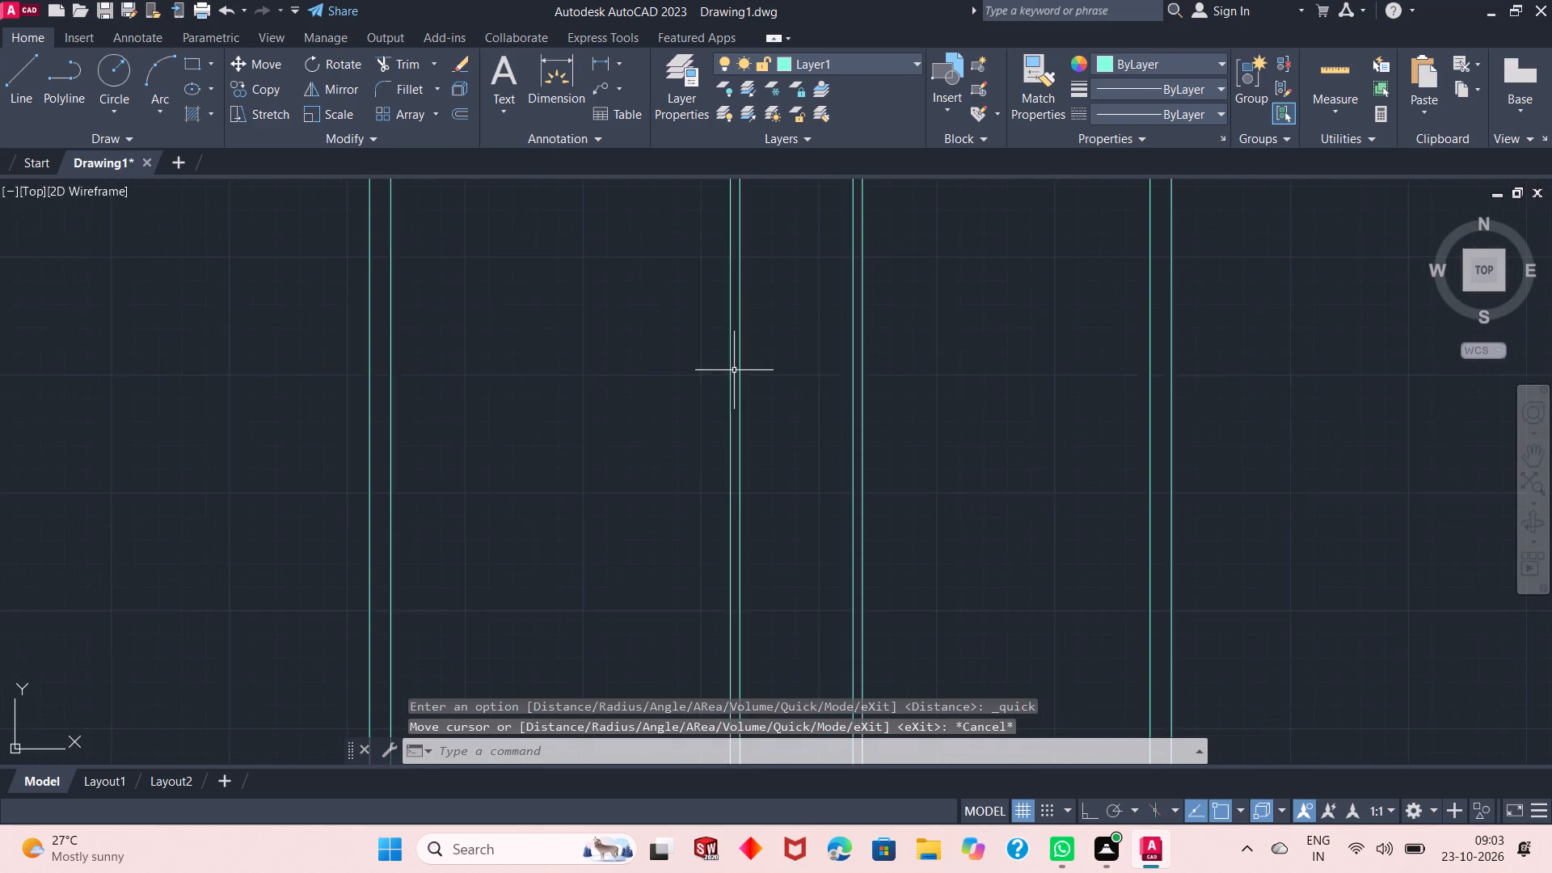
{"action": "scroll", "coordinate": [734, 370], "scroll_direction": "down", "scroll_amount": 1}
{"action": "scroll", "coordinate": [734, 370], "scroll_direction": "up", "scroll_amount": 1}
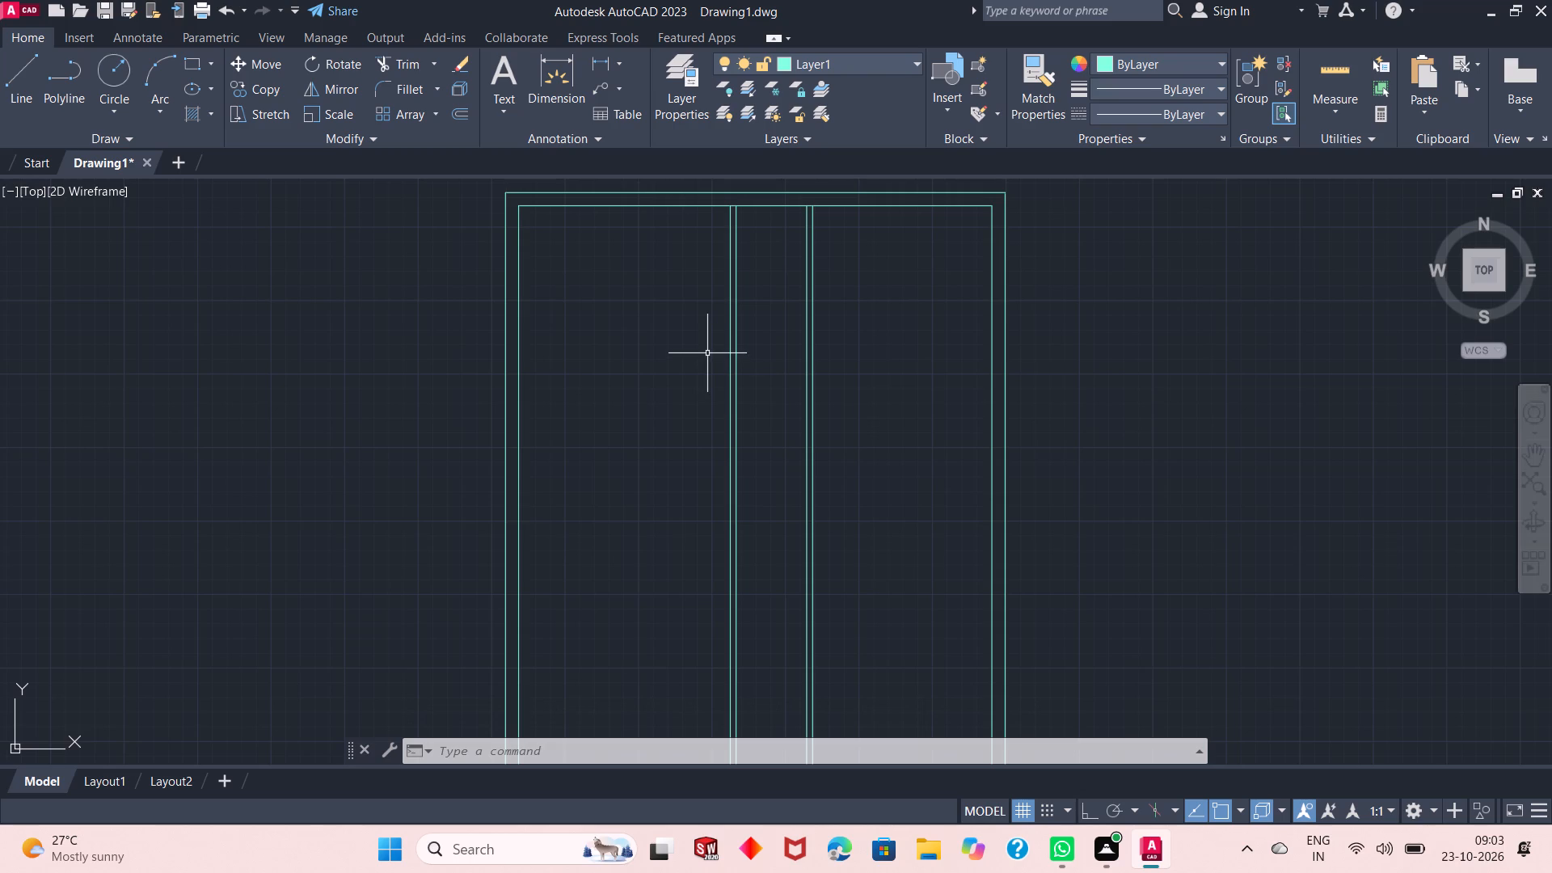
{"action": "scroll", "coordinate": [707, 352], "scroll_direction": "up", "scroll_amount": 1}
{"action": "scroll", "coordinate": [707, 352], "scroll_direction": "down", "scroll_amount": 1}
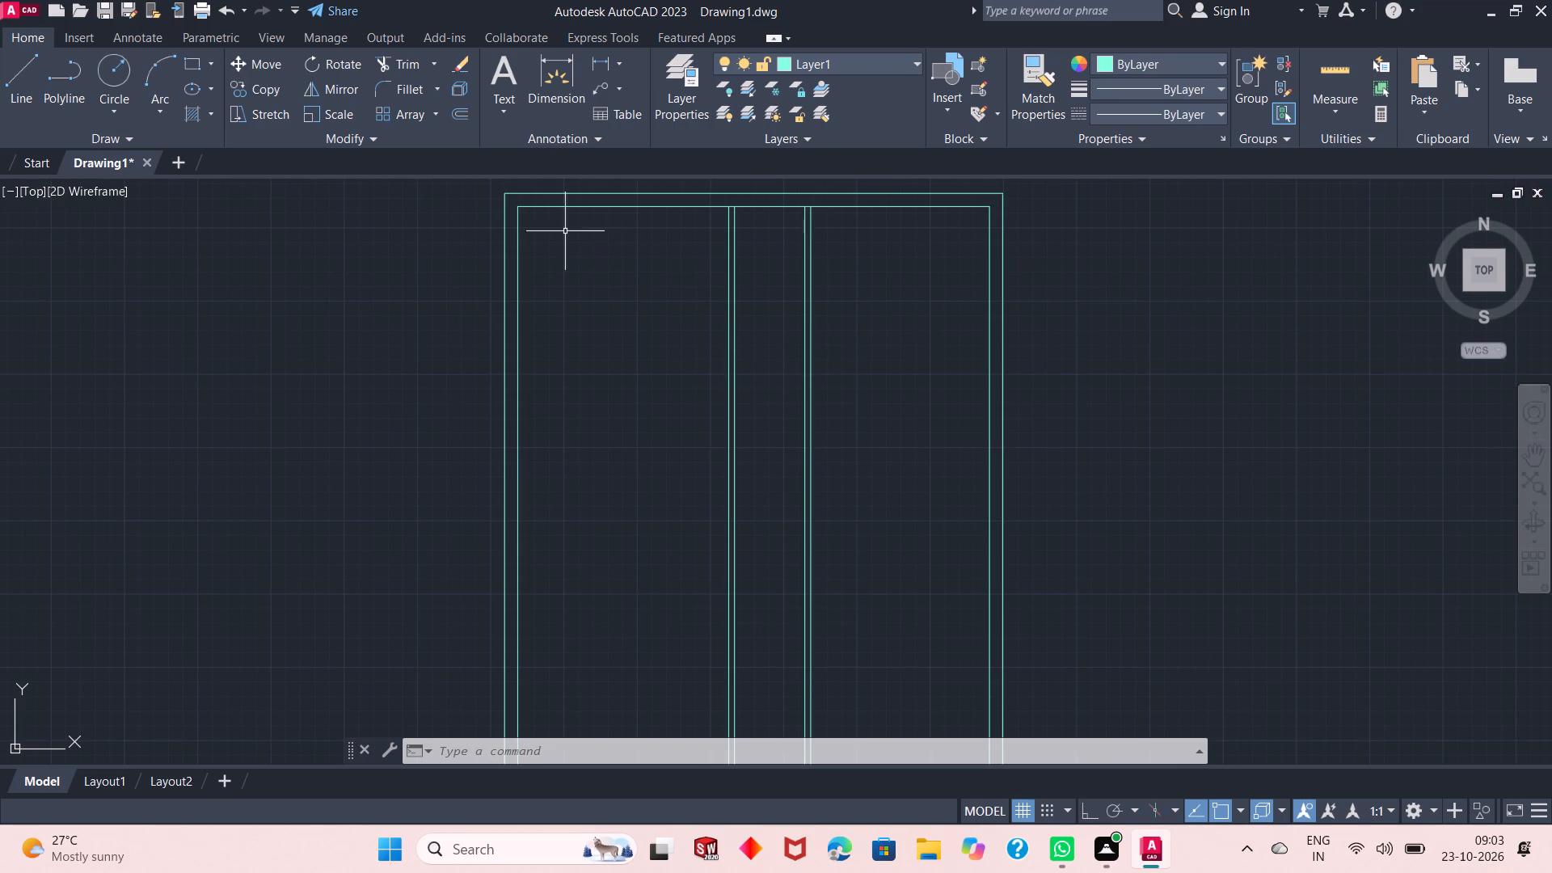
Offset the inner top wall line downward by 12'6", using the Through option of the Offset command.
{"action": "left_click", "coordinate": [462, 119]}
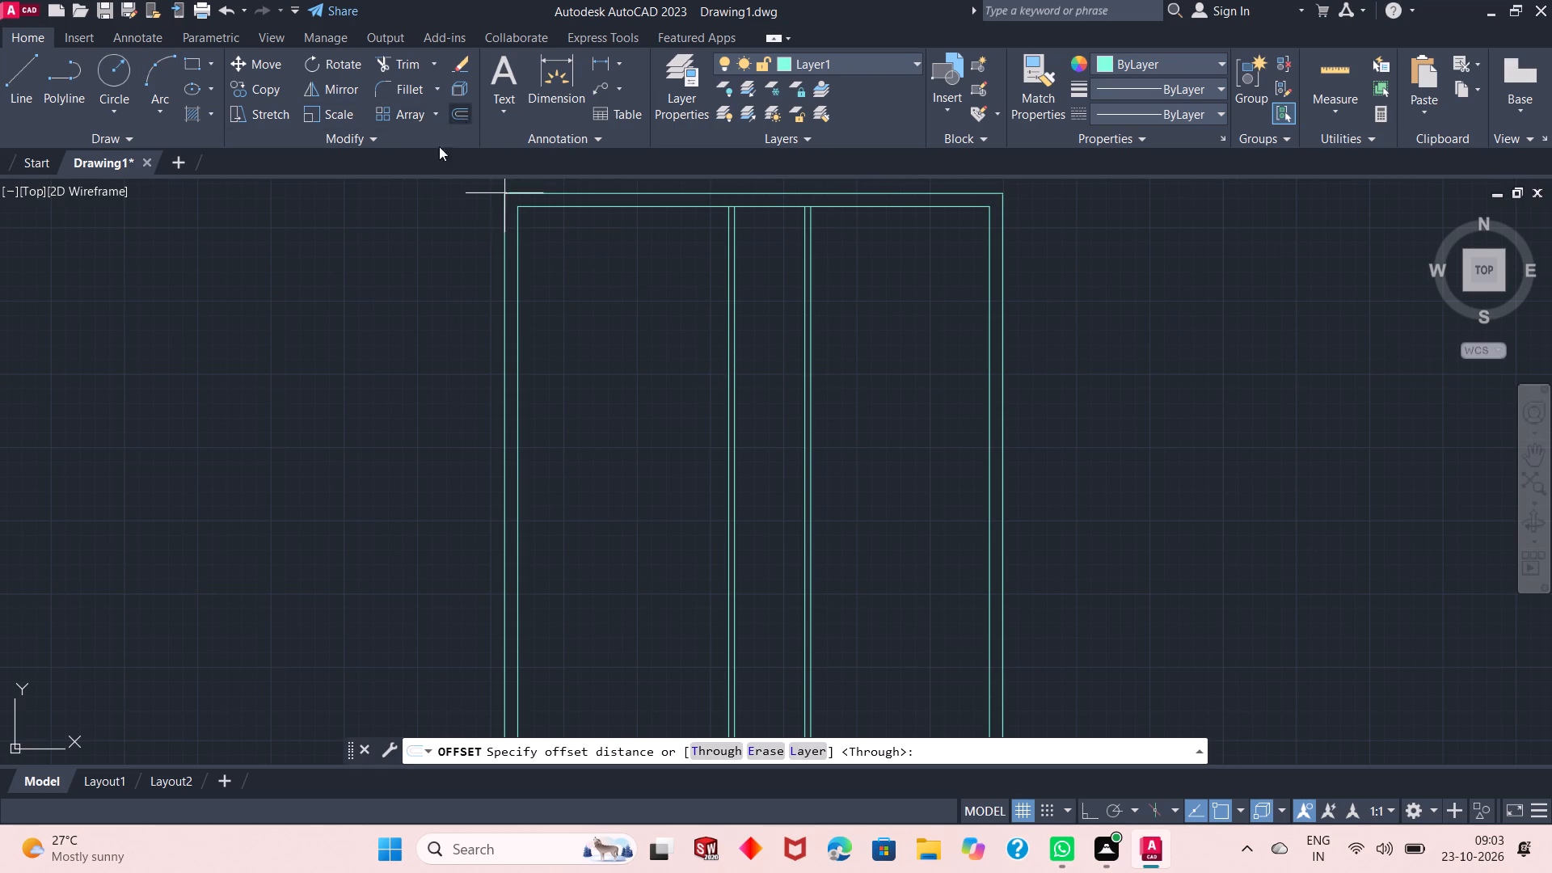
{"action": "right_click", "coordinate": [202, 252]}
{"action": "left_click", "coordinate": [228, 264]}
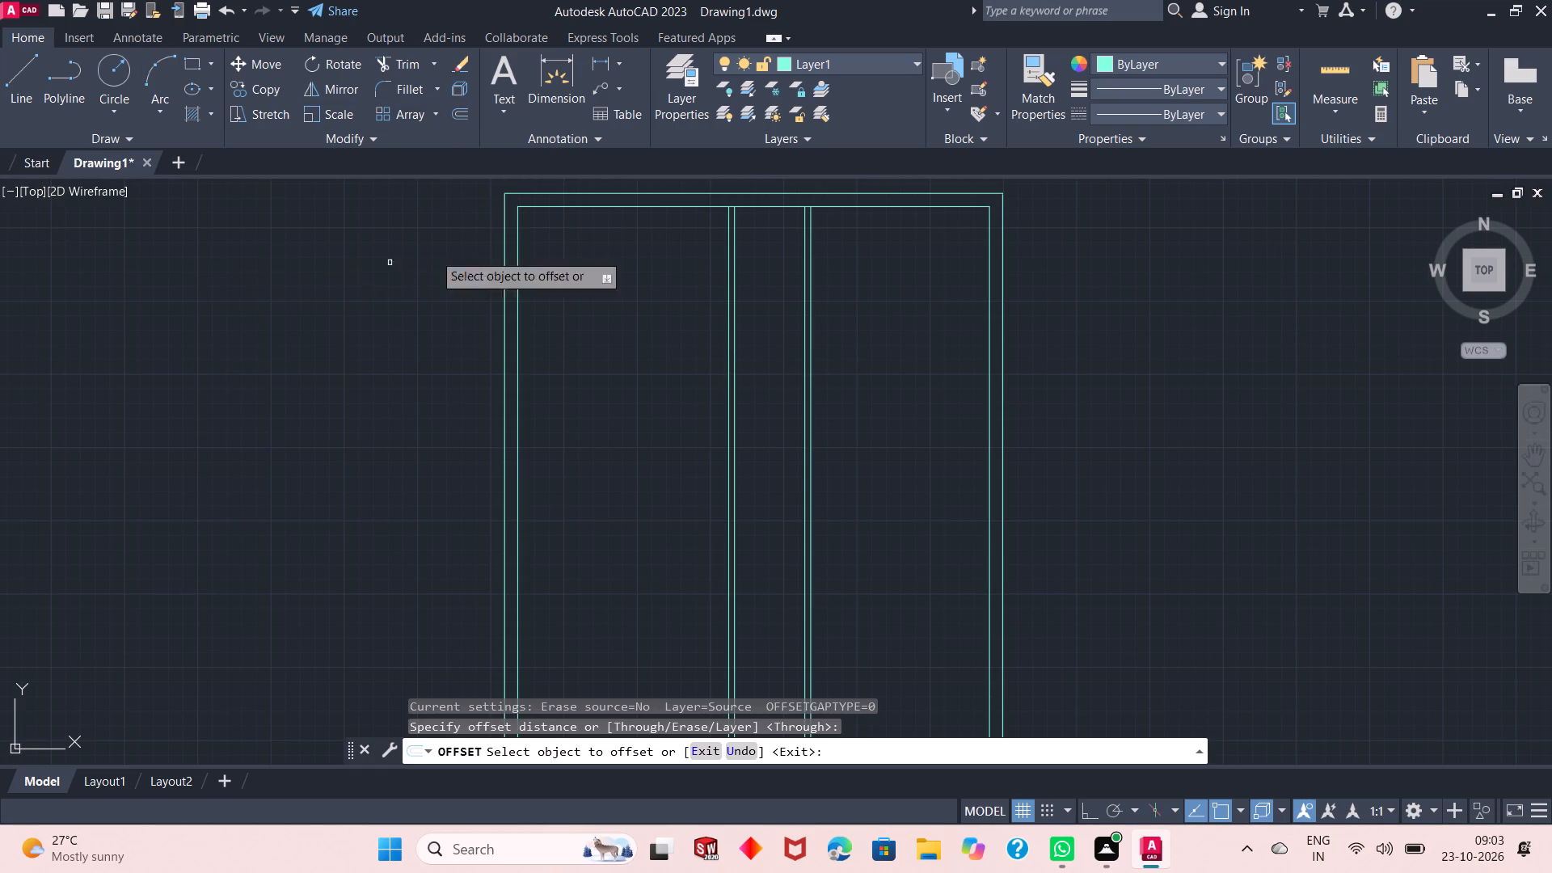
{"action": "left_click", "coordinate": [599, 208]}
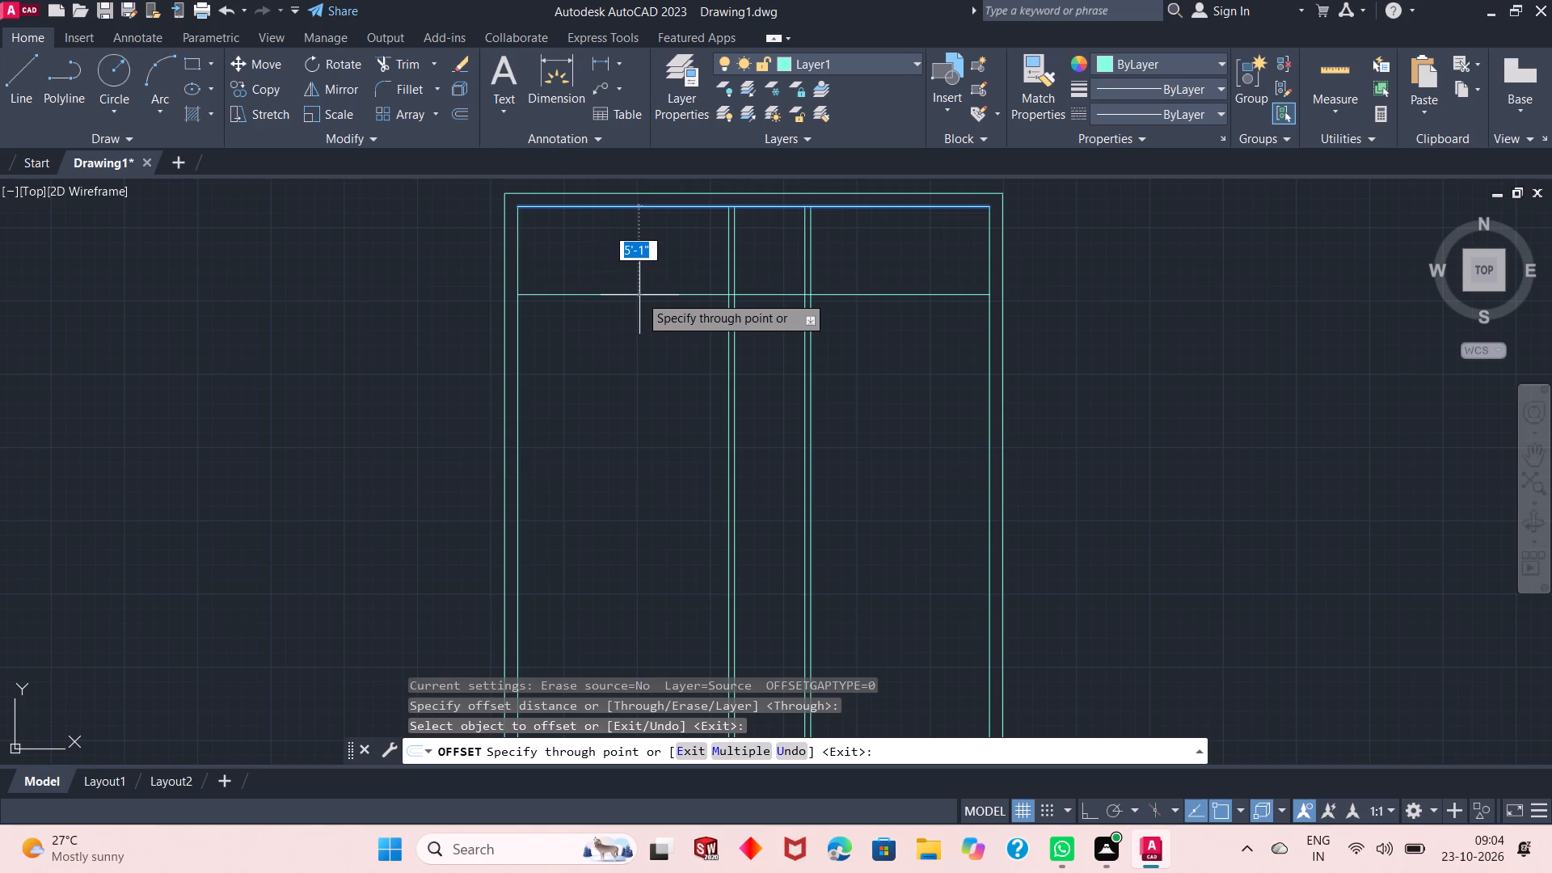
{"action": "type", "text": "12"}
{"action": "type", "text": "'6\""}
{"action": "key", "text": "Return"}
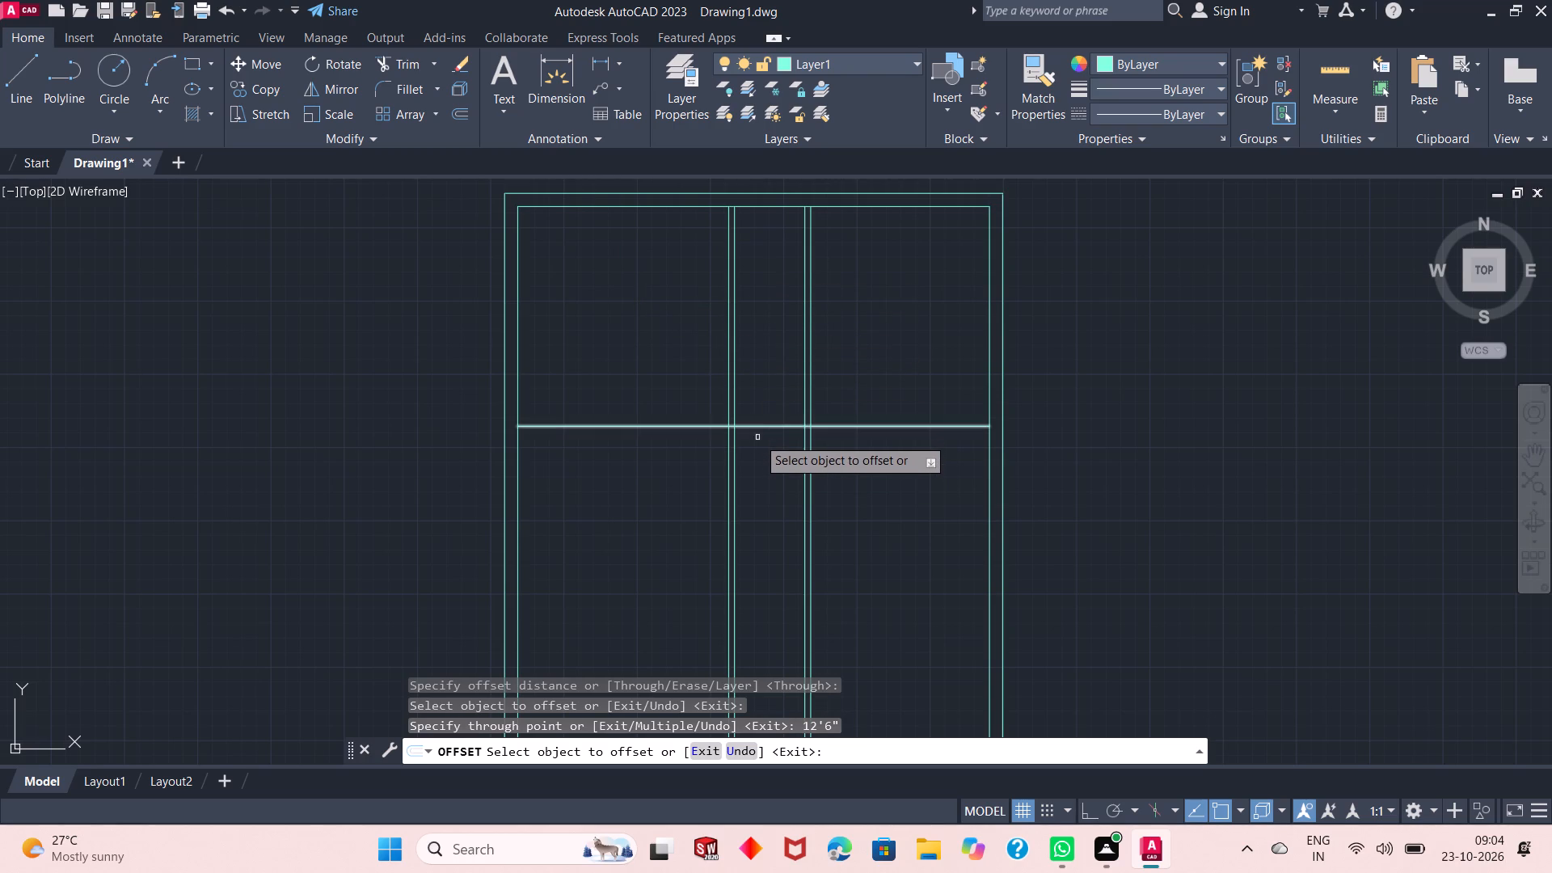
Offset the inner top wall line downward twice more, by 6'9" and by 10'6".
{"action": "left_click", "coordinate": [766, 208]}
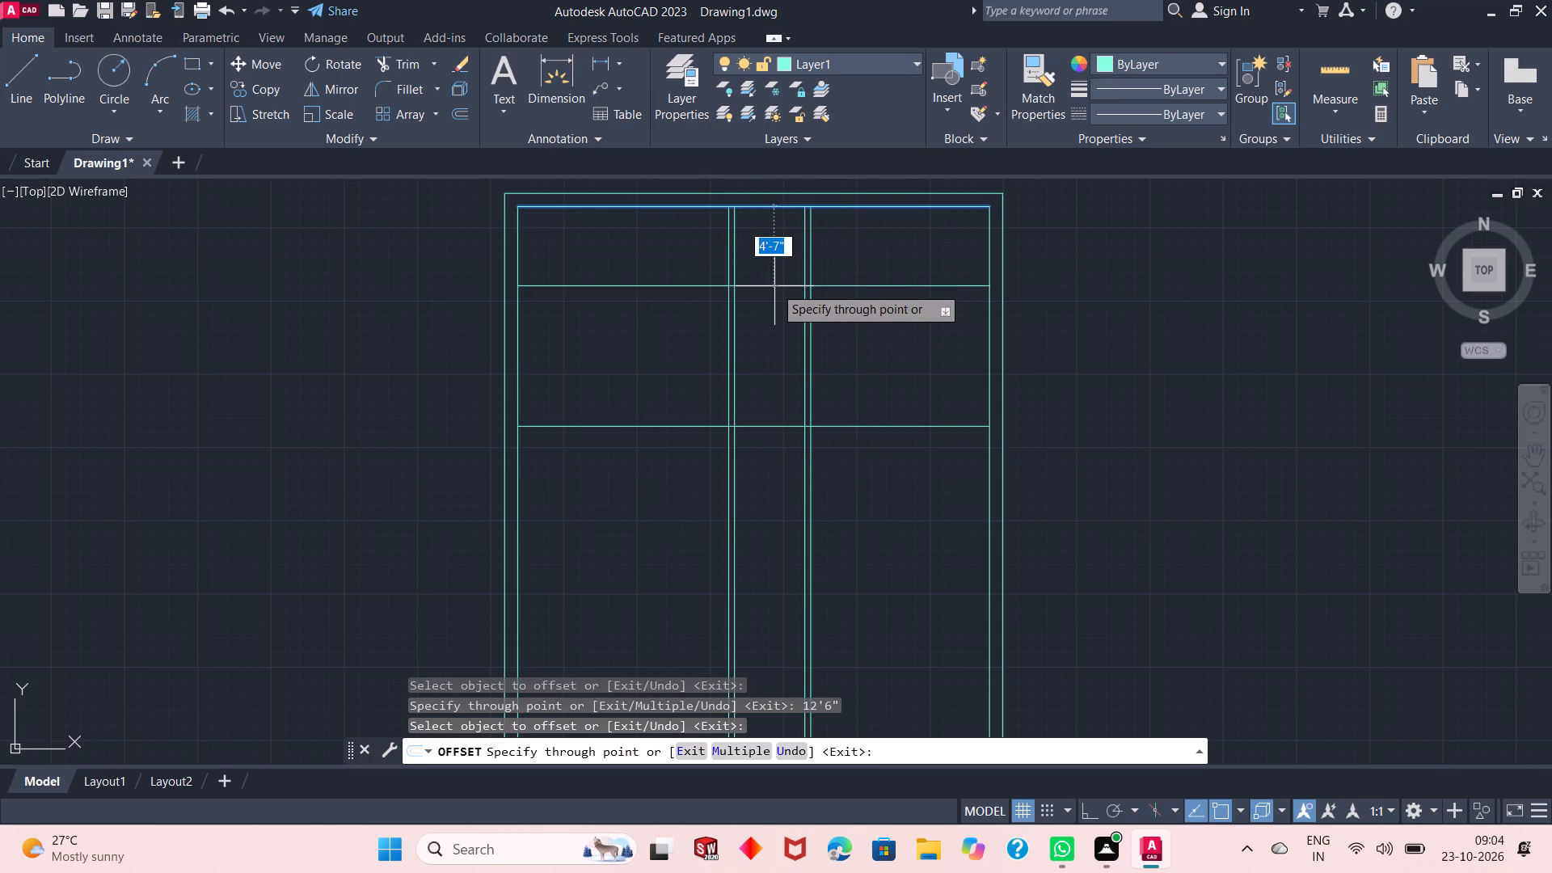
{"action": "key", "text": "6"}
{"action": "type", "text": "'9\""}
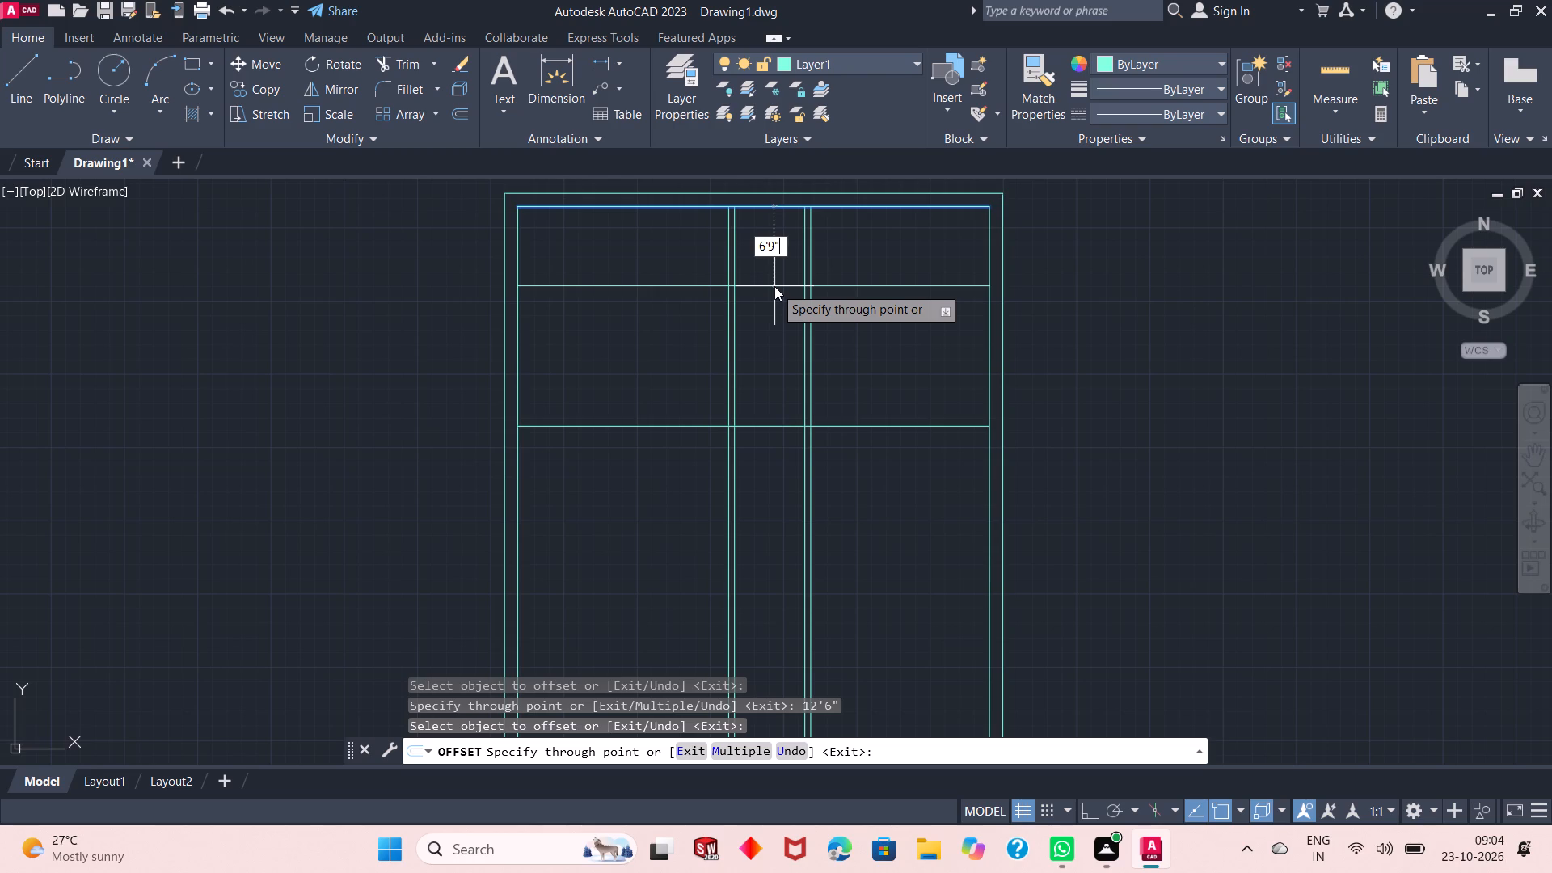
{"action": "key", "text": "Return"}
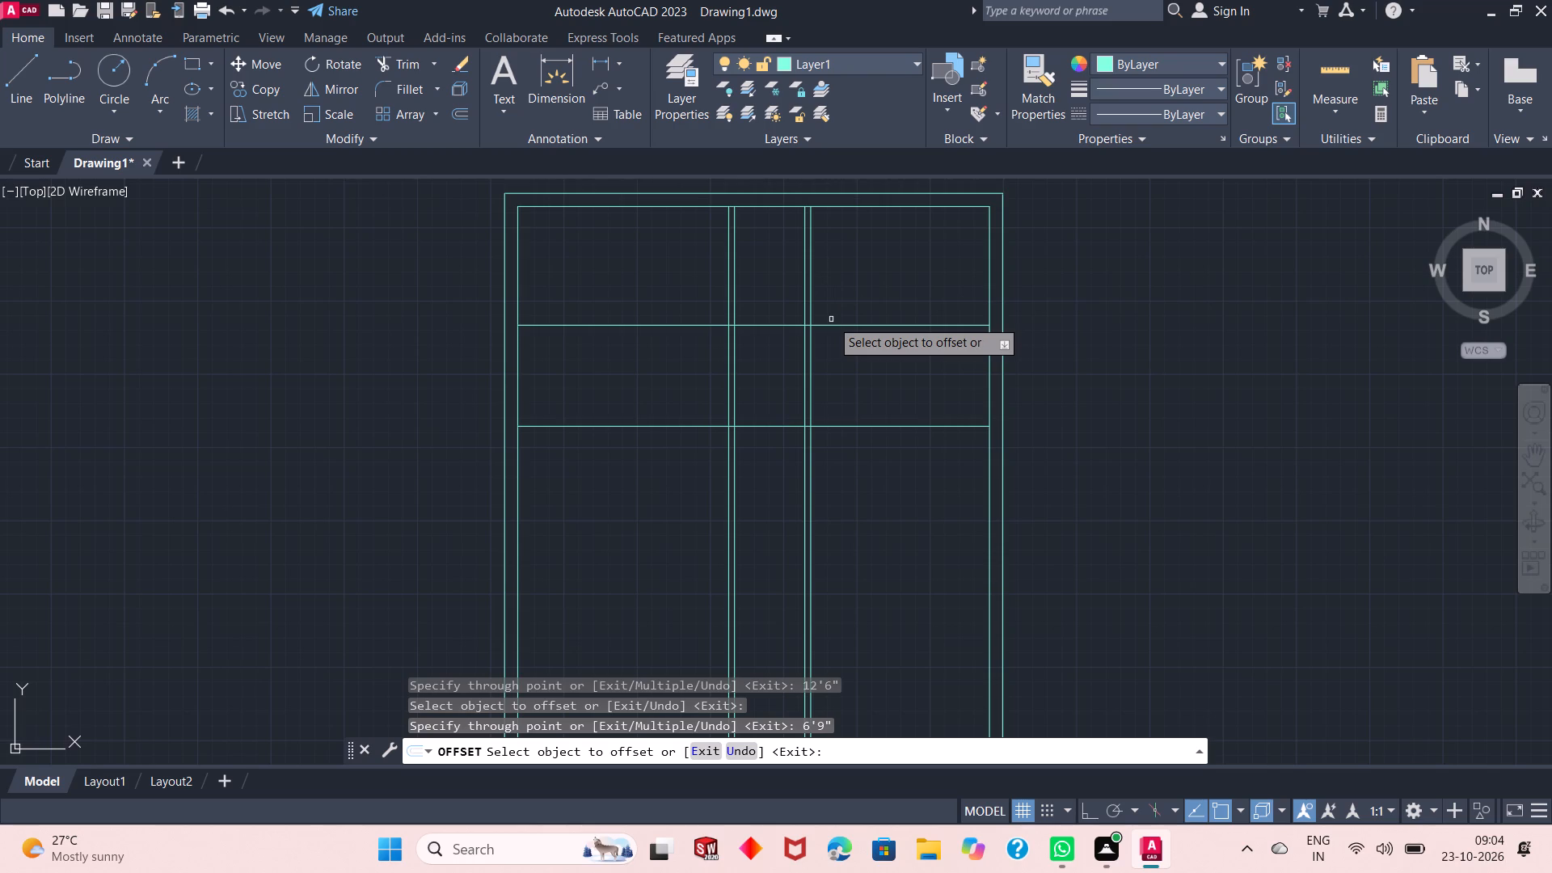
{"action": "left_click", "coordinate": [900, 205]}
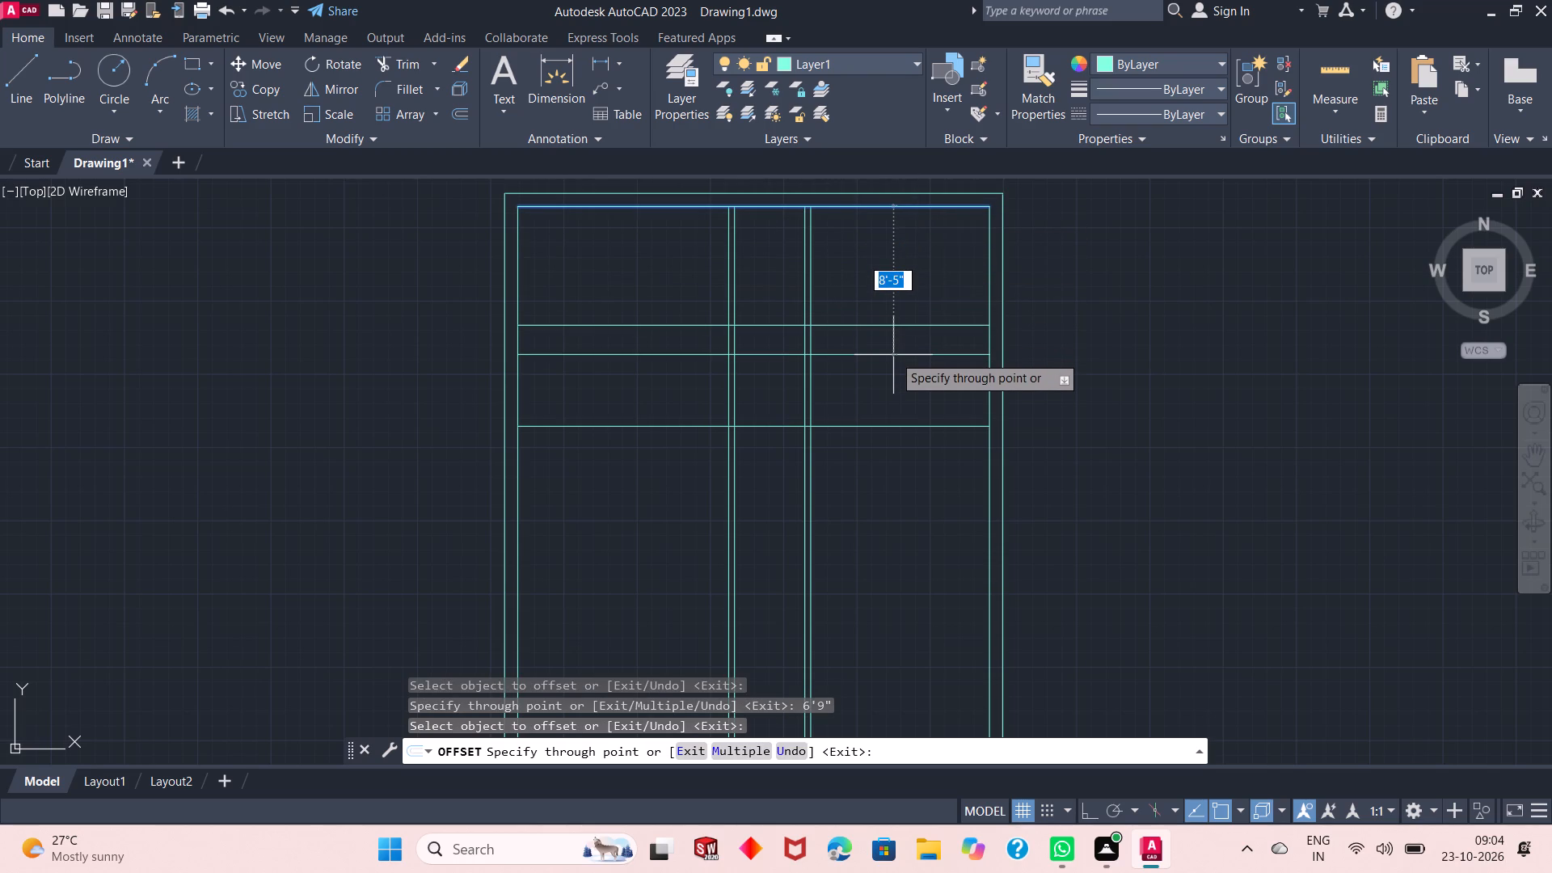
{"action": "type", "text": "10"}
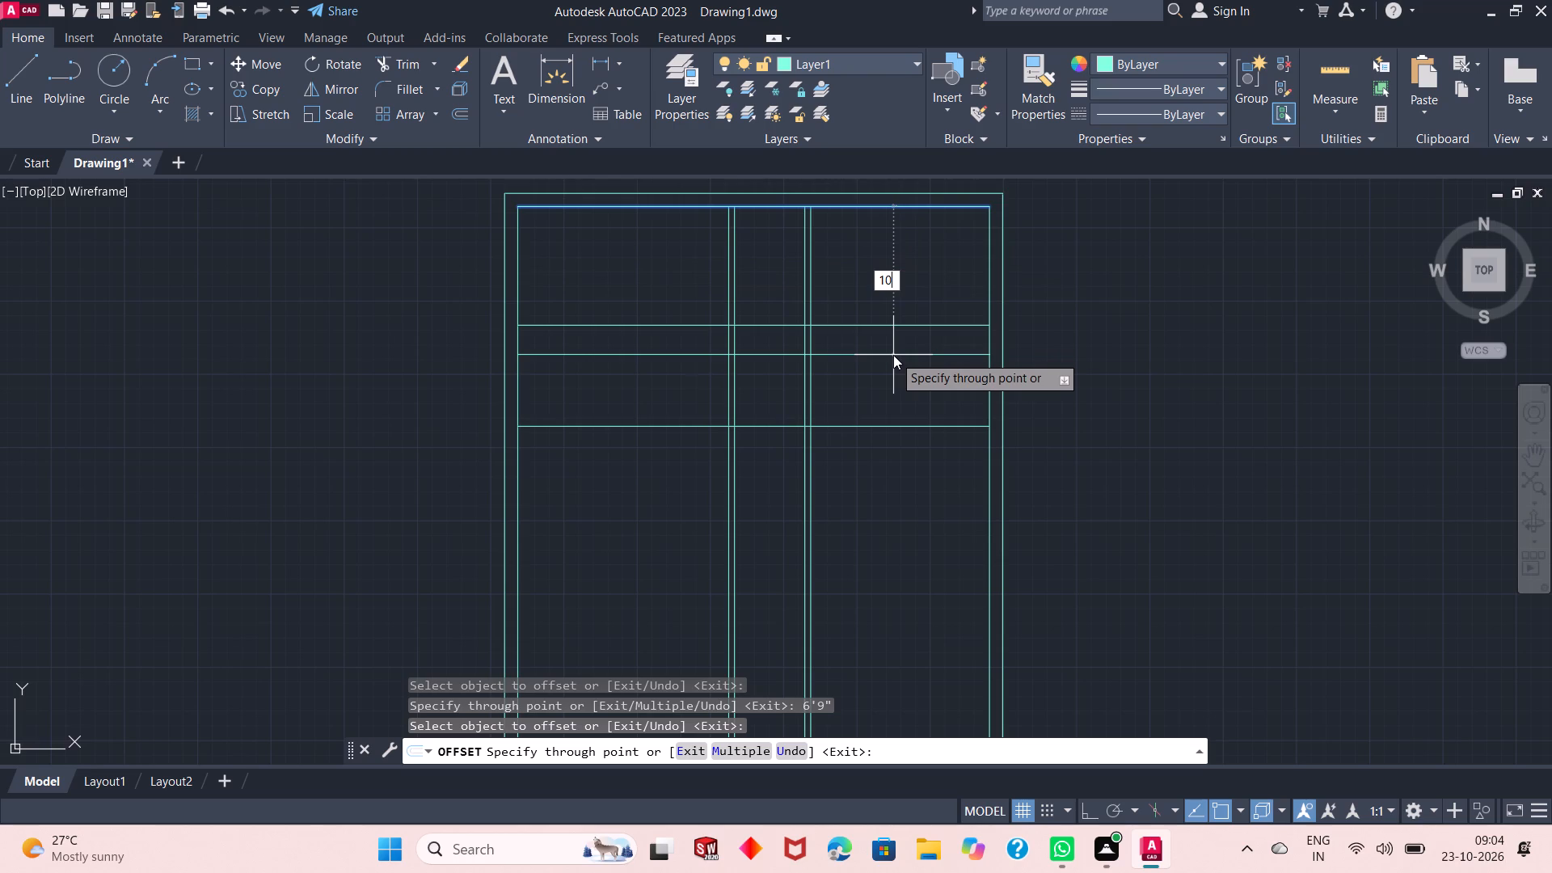
{"action": "type", "text": "'6\""}
{"action": "key", "text": "Return"}
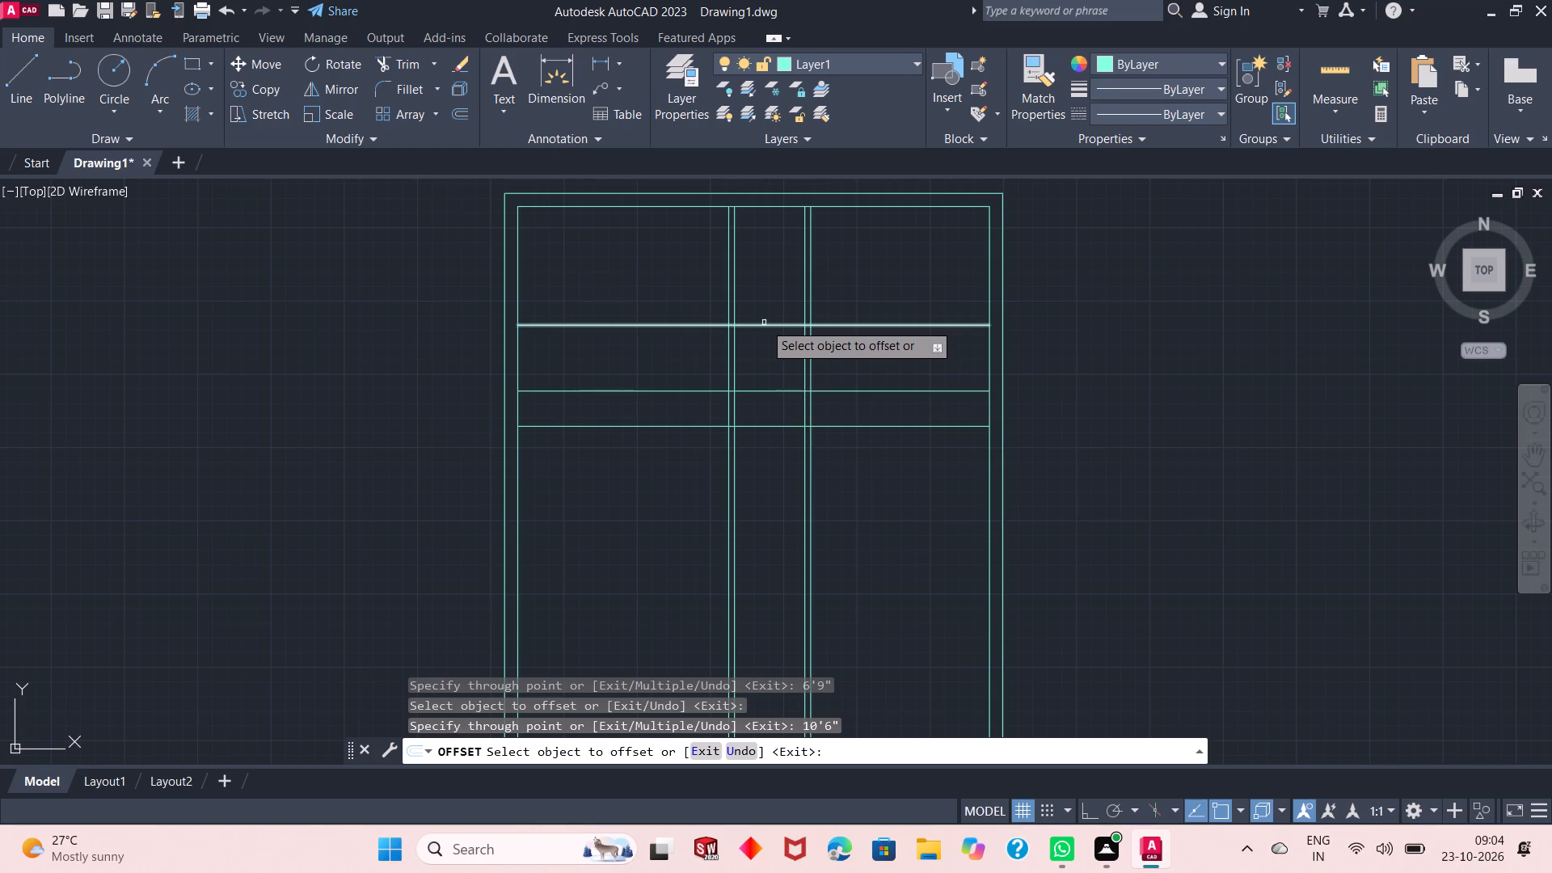
{"action": "right_click", "coordinate": [1088, 323]}
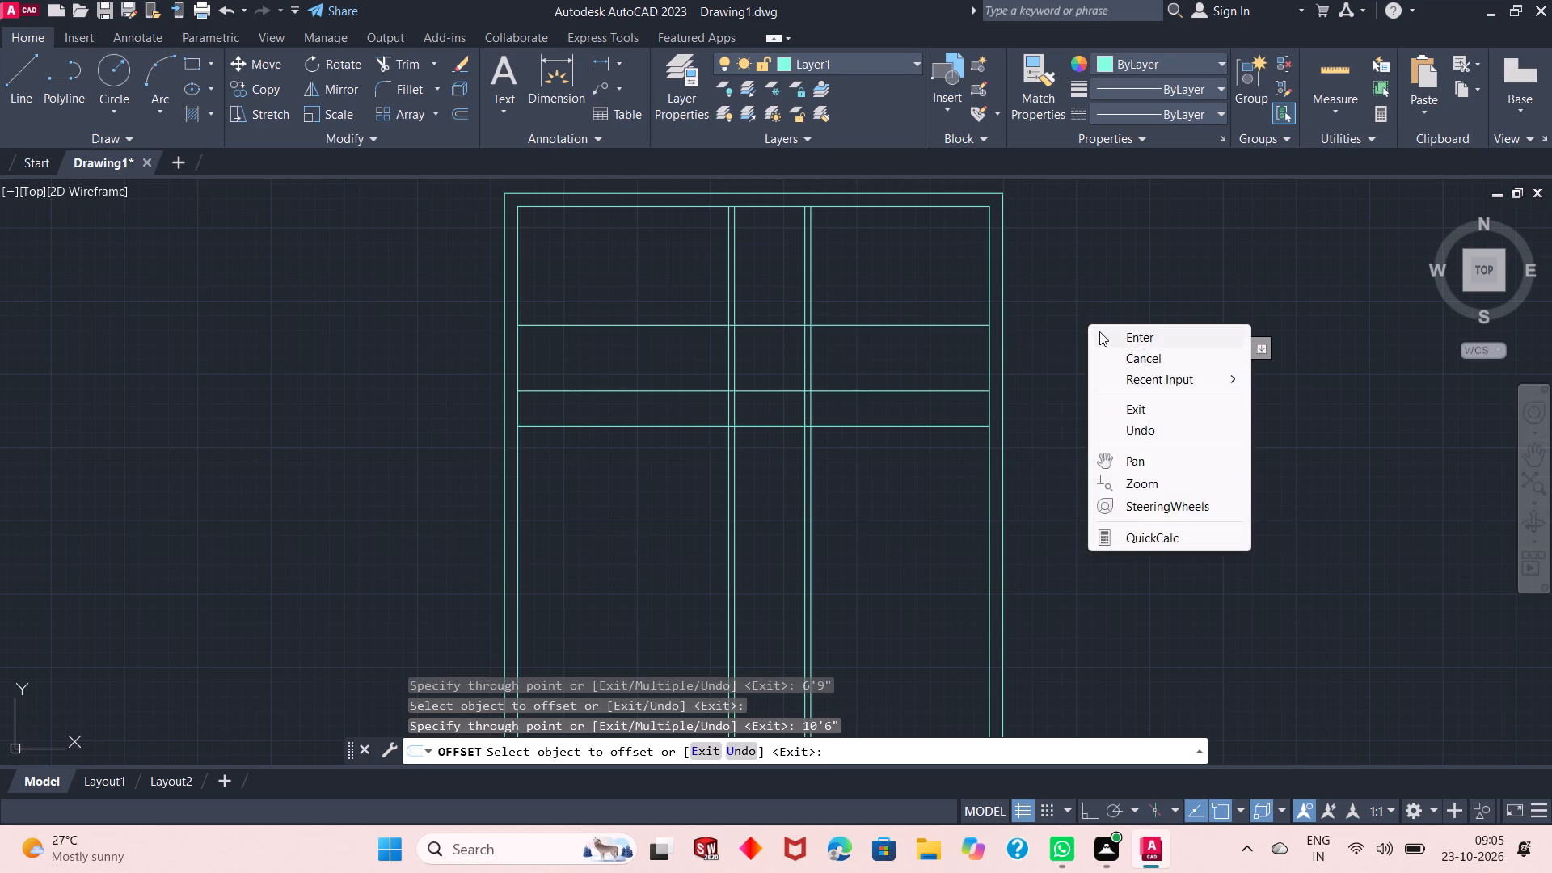
{"action": "left_click", "coordinate": [1102, 332]}
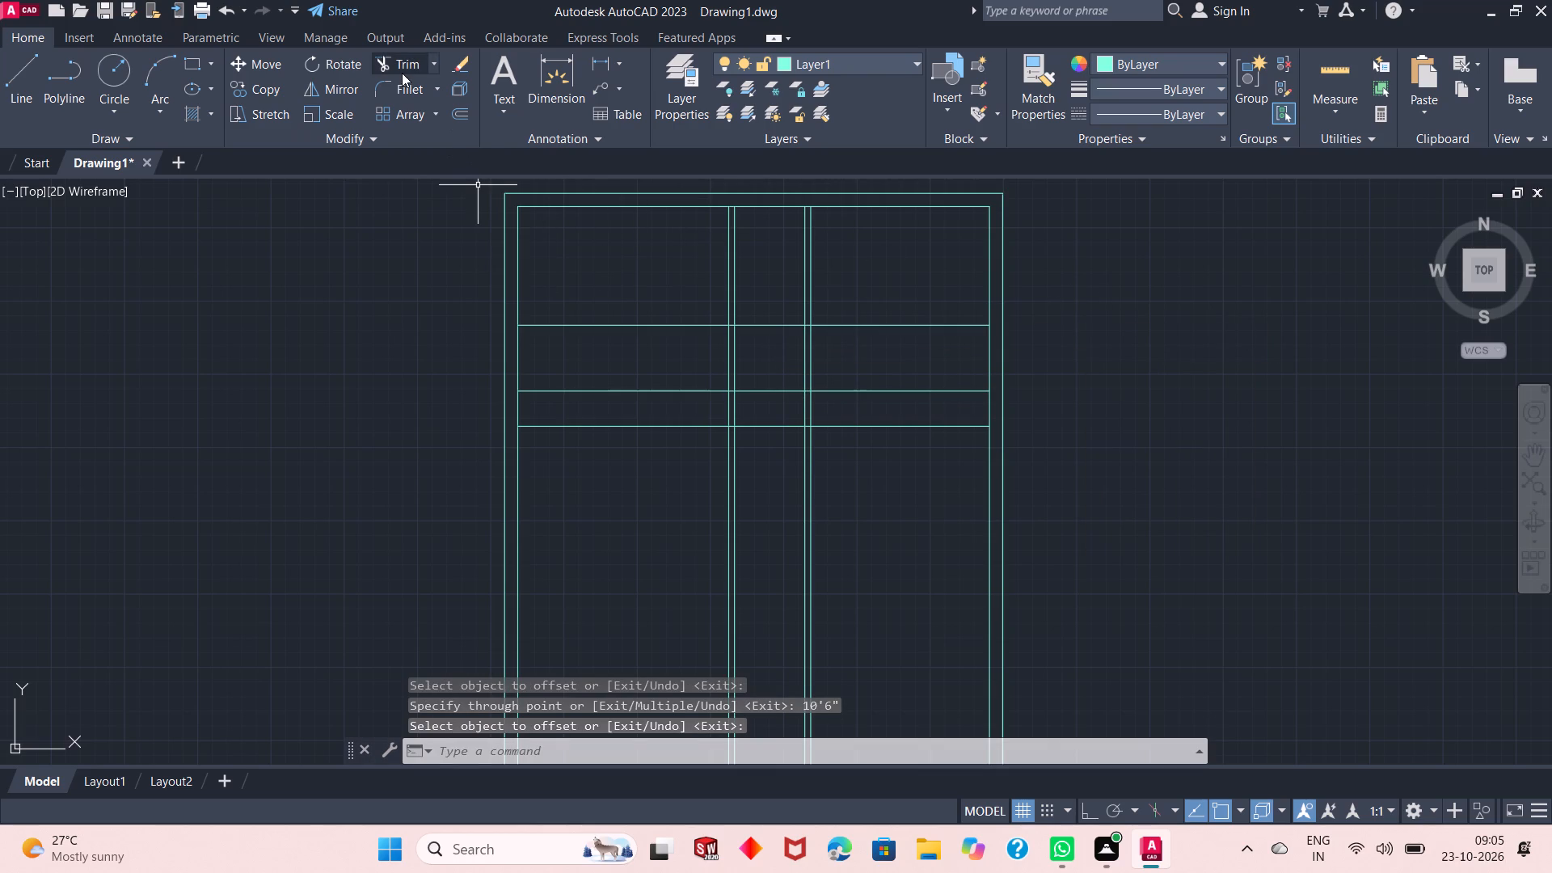
Trim the uppermost horizontal partition line to the west of the first vertical partition.
{"action": "left_click", "coordinate": [400, 70]}
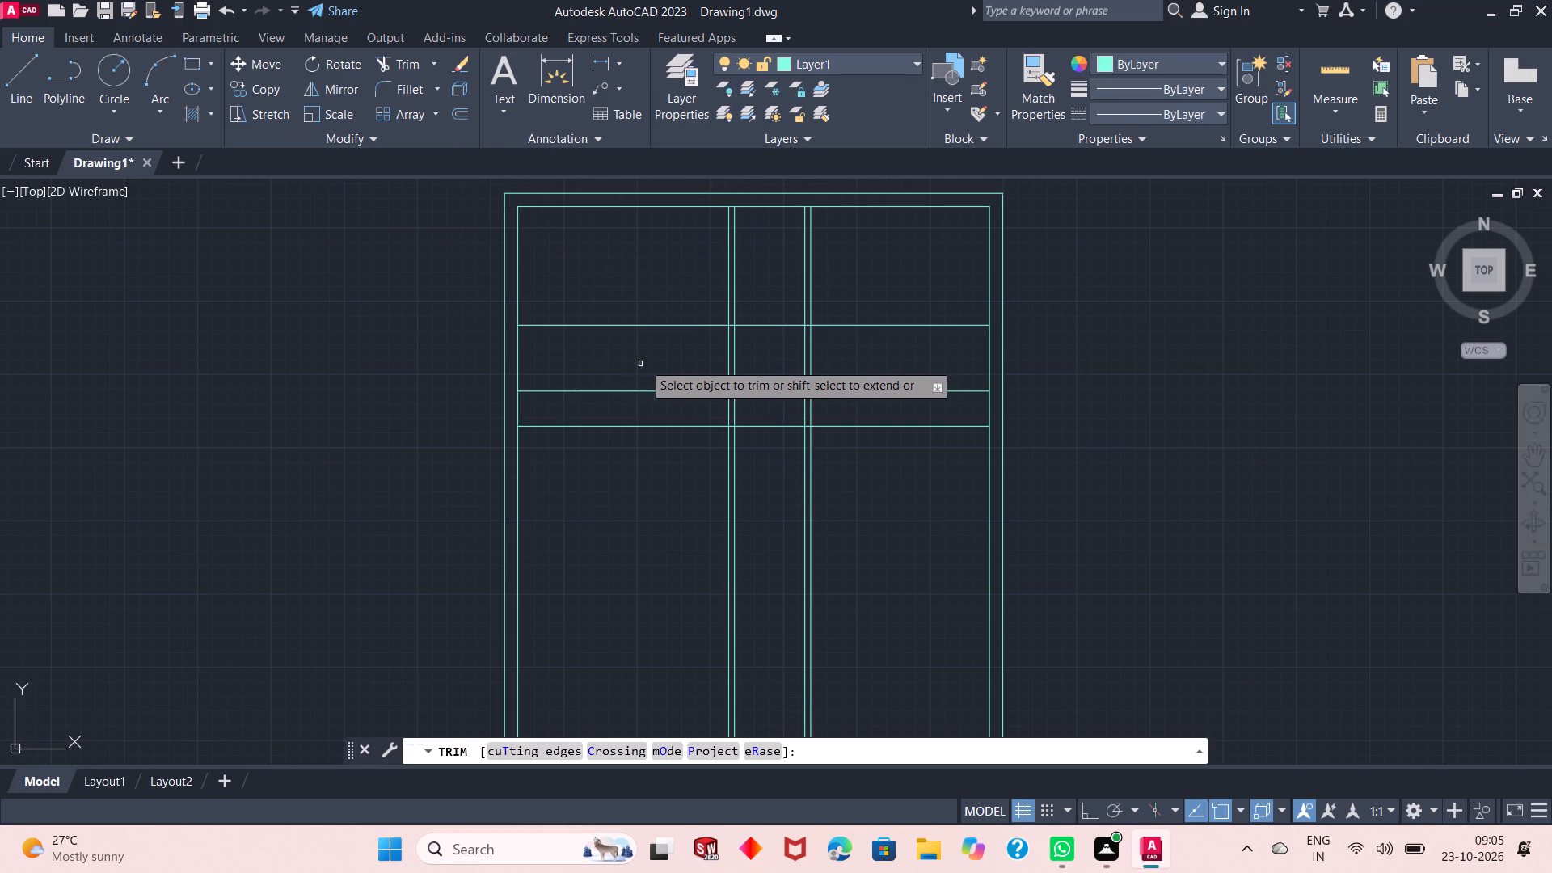
{"action": "left_click", "coordinate": [646, 350]}
{"action": "left_click", "coordinate": [652, 268]}
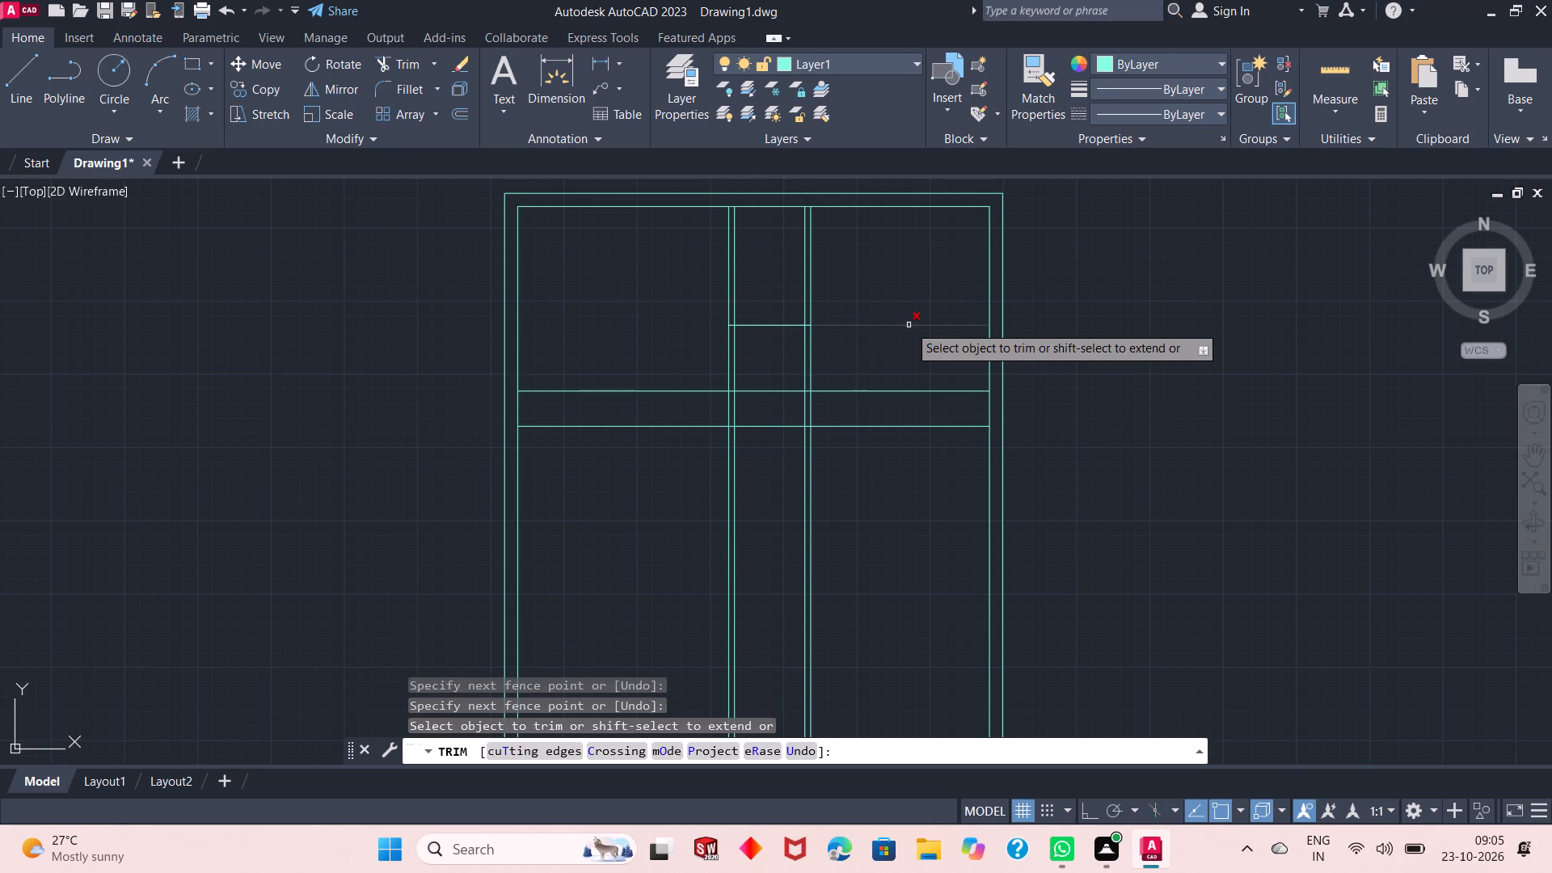
{"action": "key", "text": "Escape"}
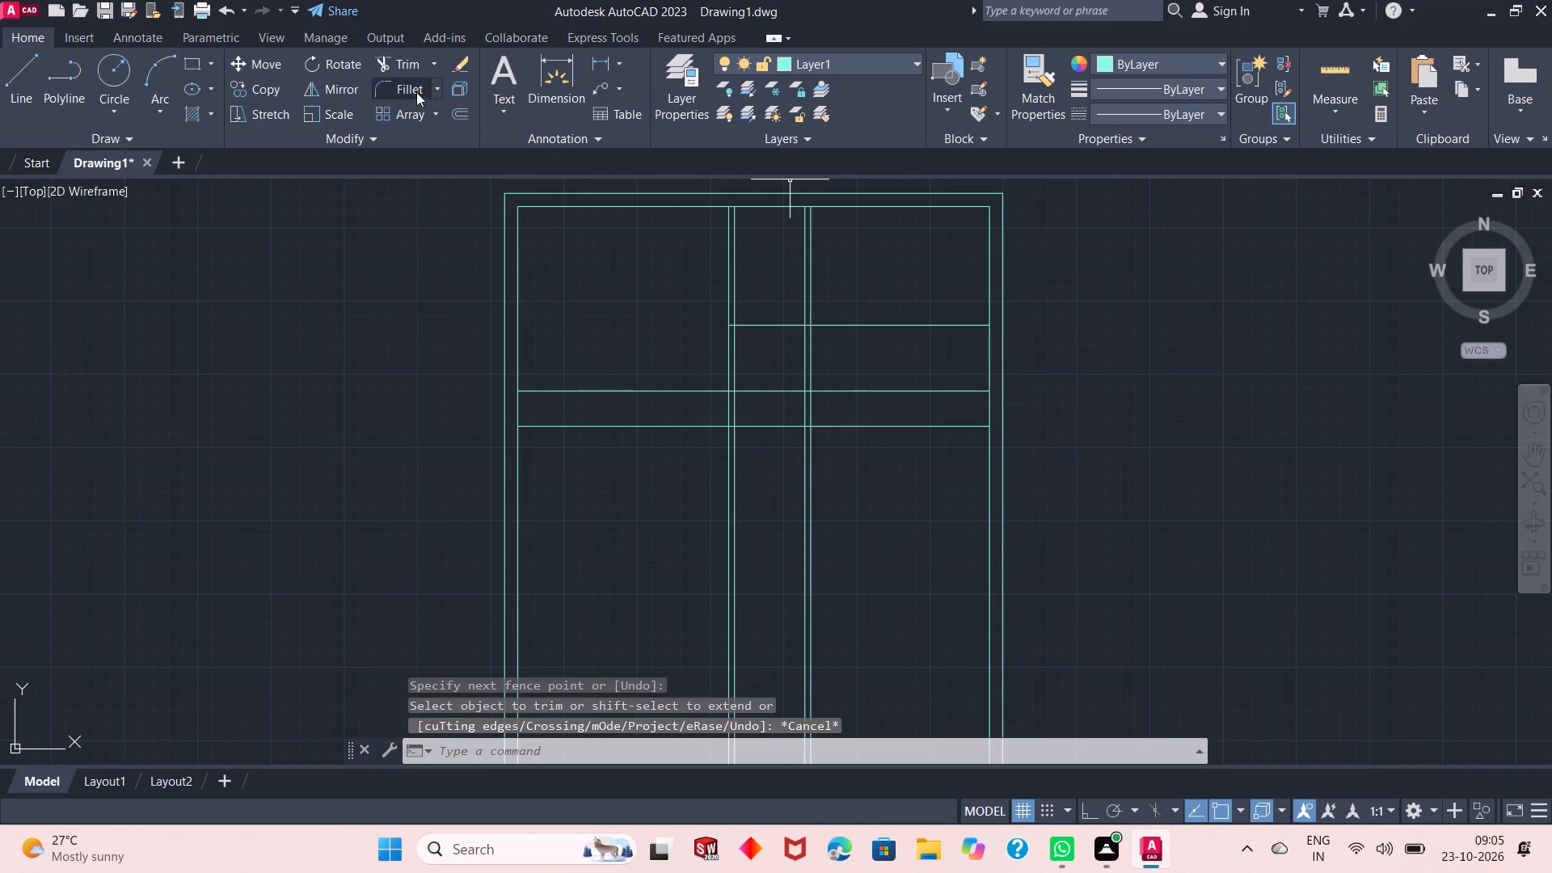
Offset the upper and middle horizontal partition lines 4" downward each, using the Through option of the Offset command.
{"action": "left_click", "coordinate": [467, 118]}
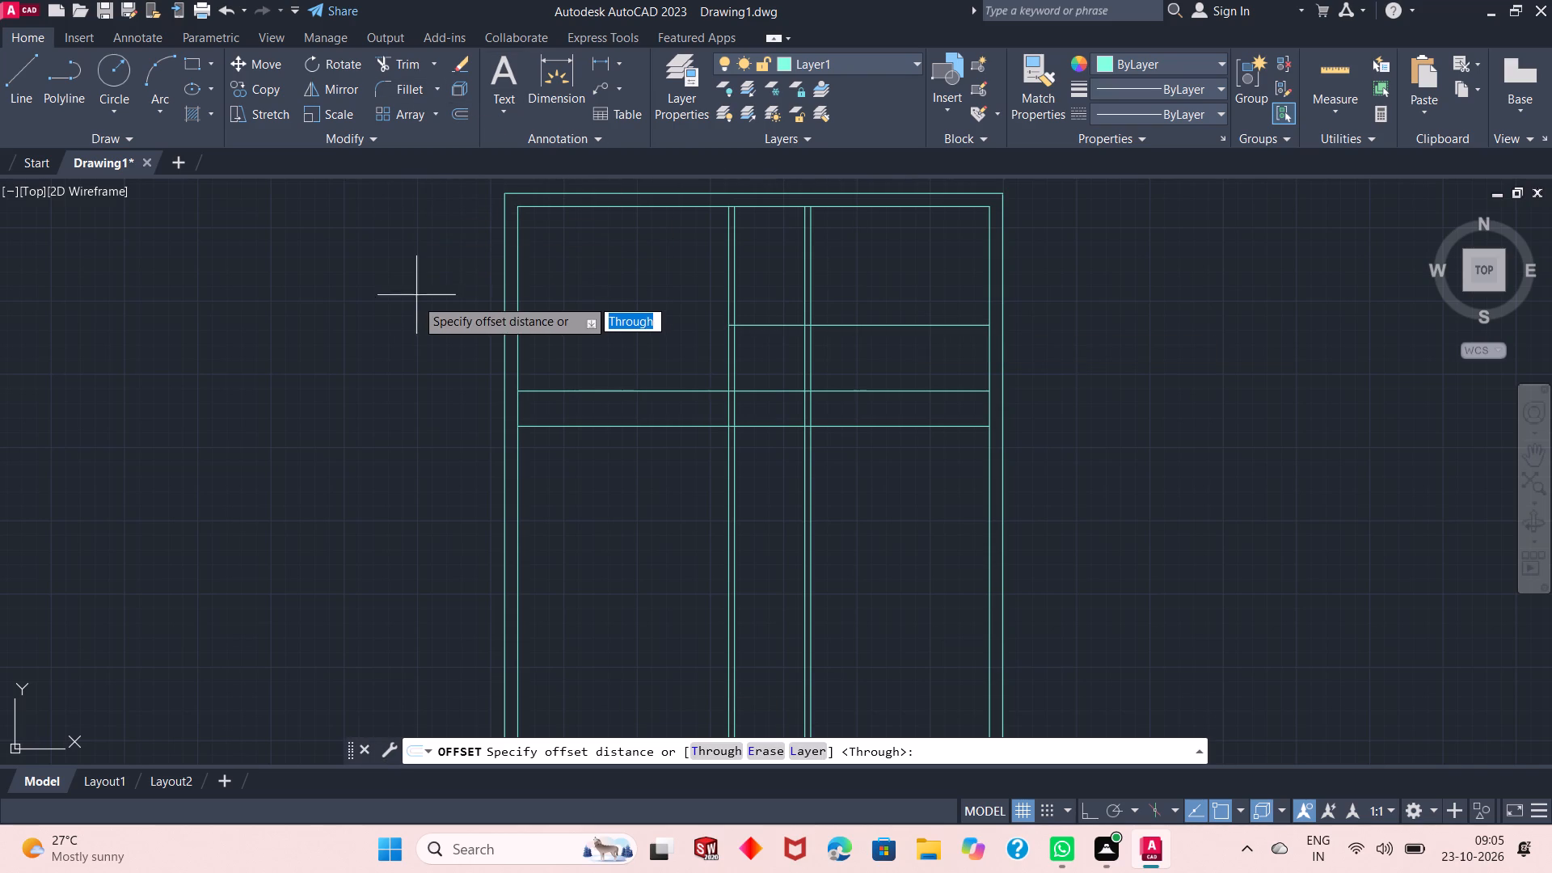
{"action": "right_click", "coordinate": [403, 306]}
{"action": "left_click", "coordinate": [444, 326]}
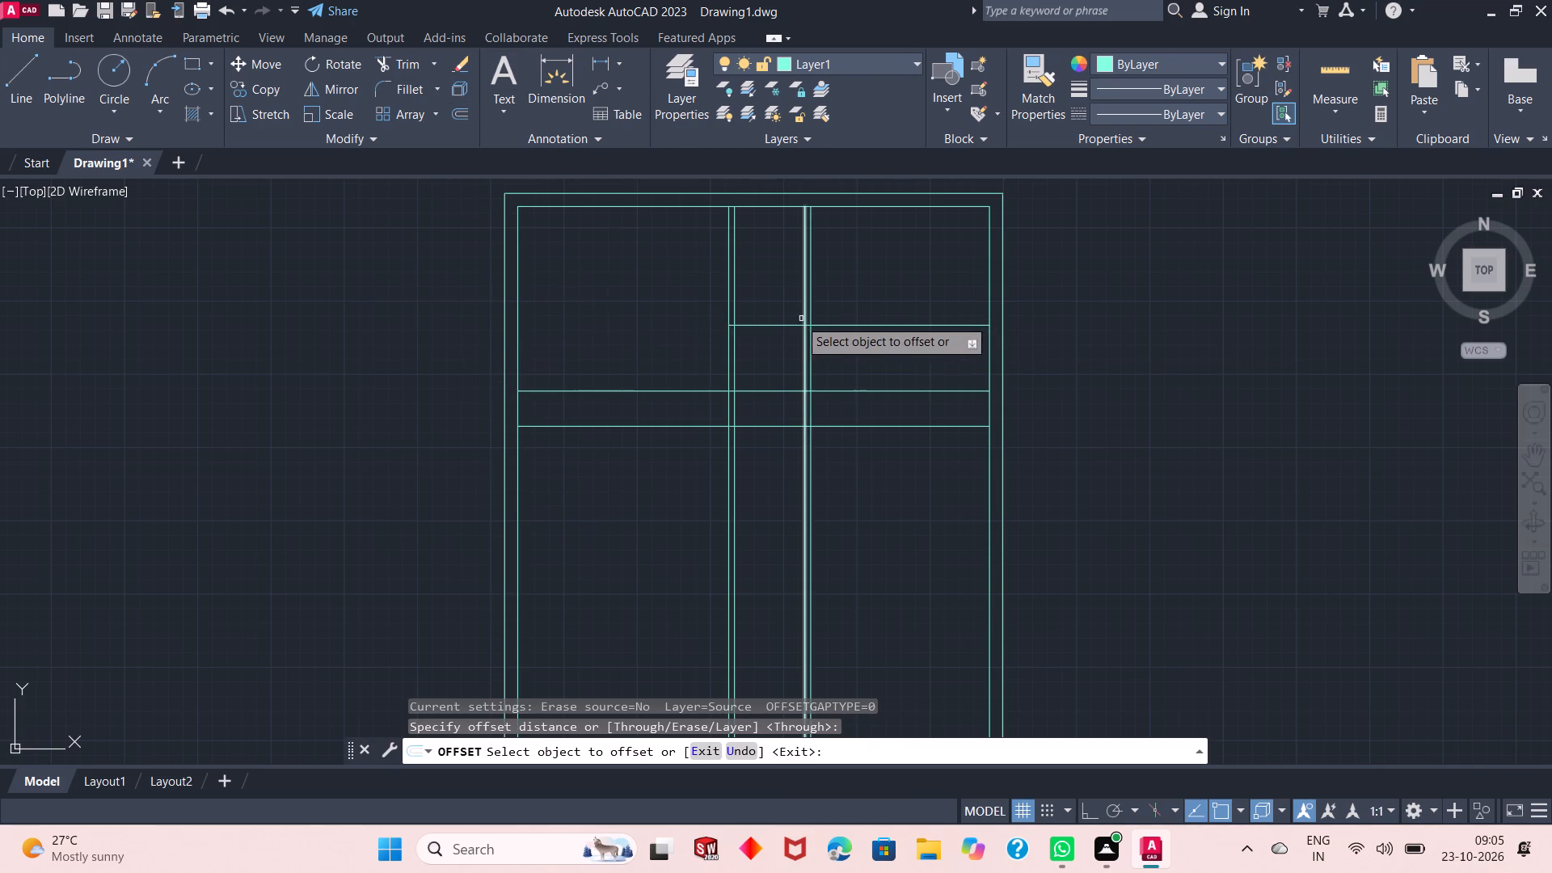
{"action": "left_click", "coordinate": [783, 323]}
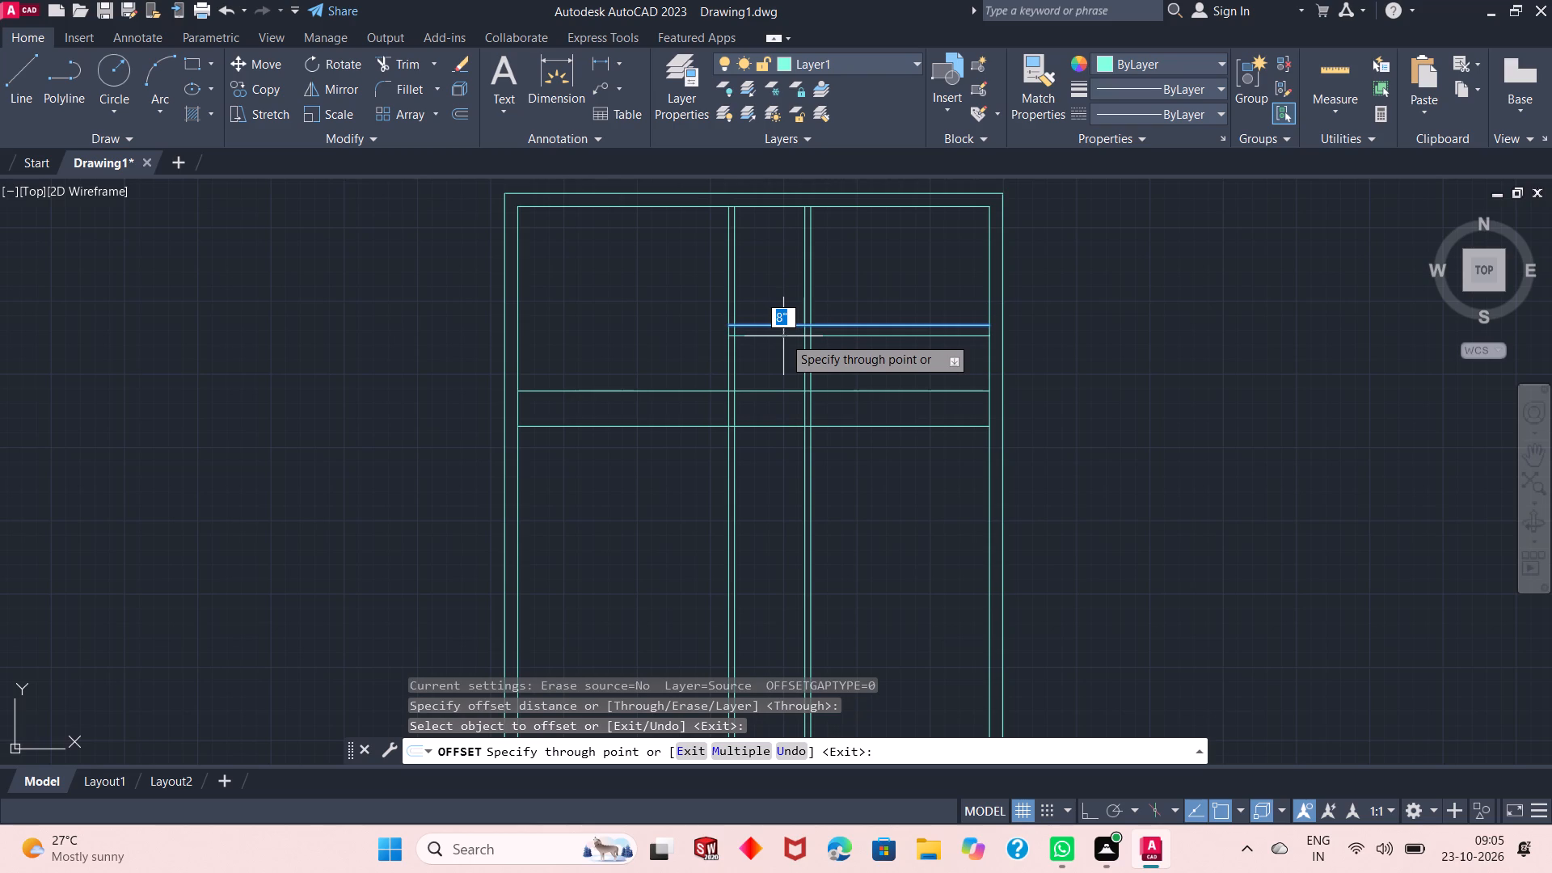
{"action": "type", "text": "4\""}
{"action": "key", "text": "Return"}
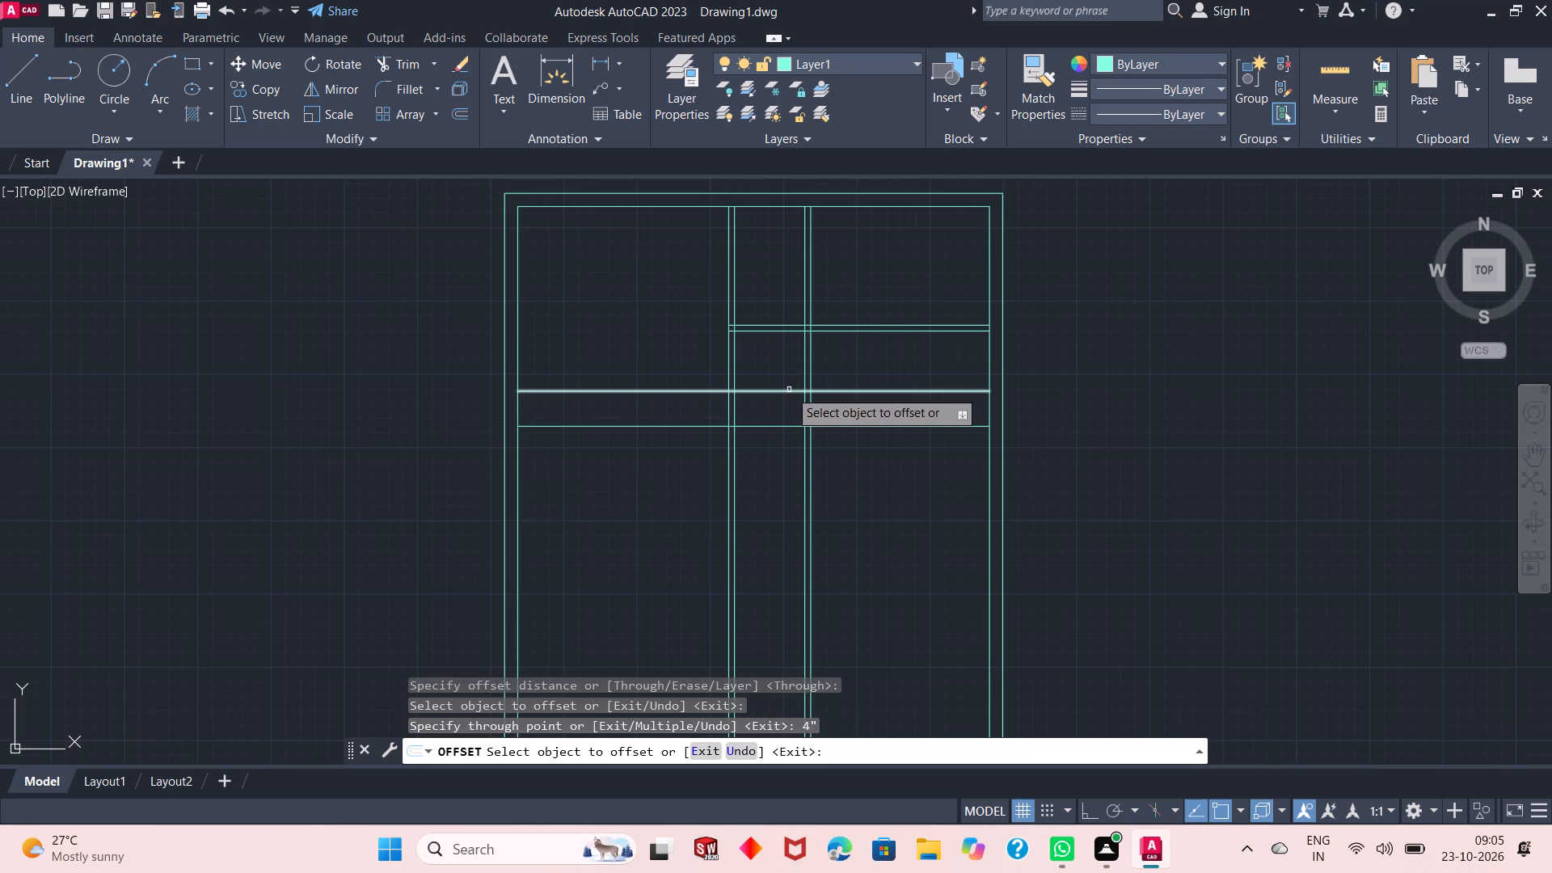
{"action": "left_click", "coordinate": [789, 390]}
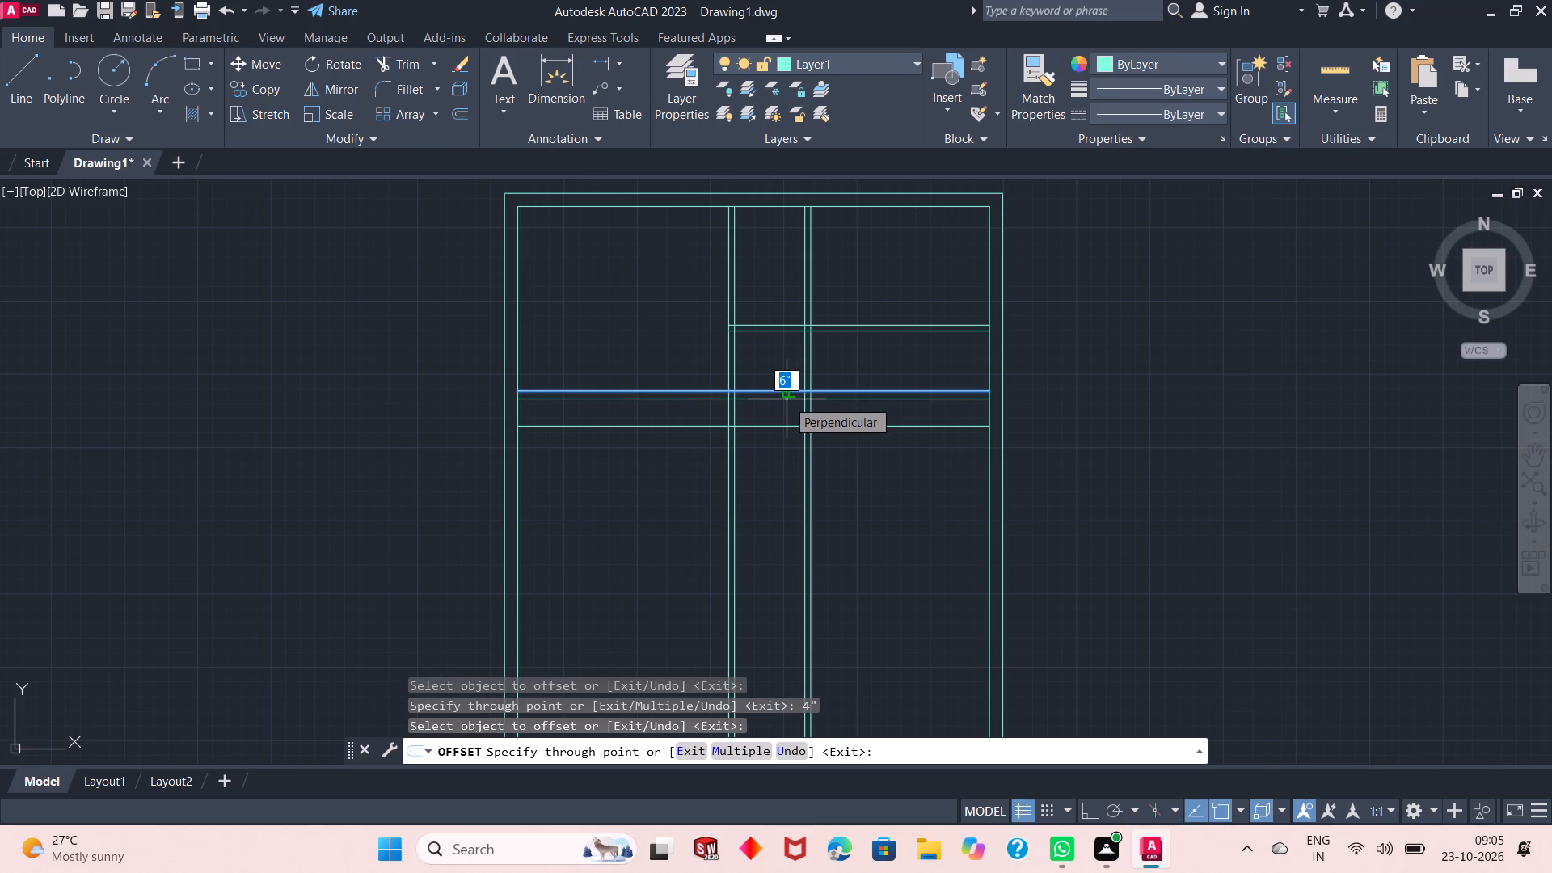
{"action": "key", "text": "4"}
{"action": "key", "text": "shift+quotedbl"}
{"action": "key", "text": "Return"}
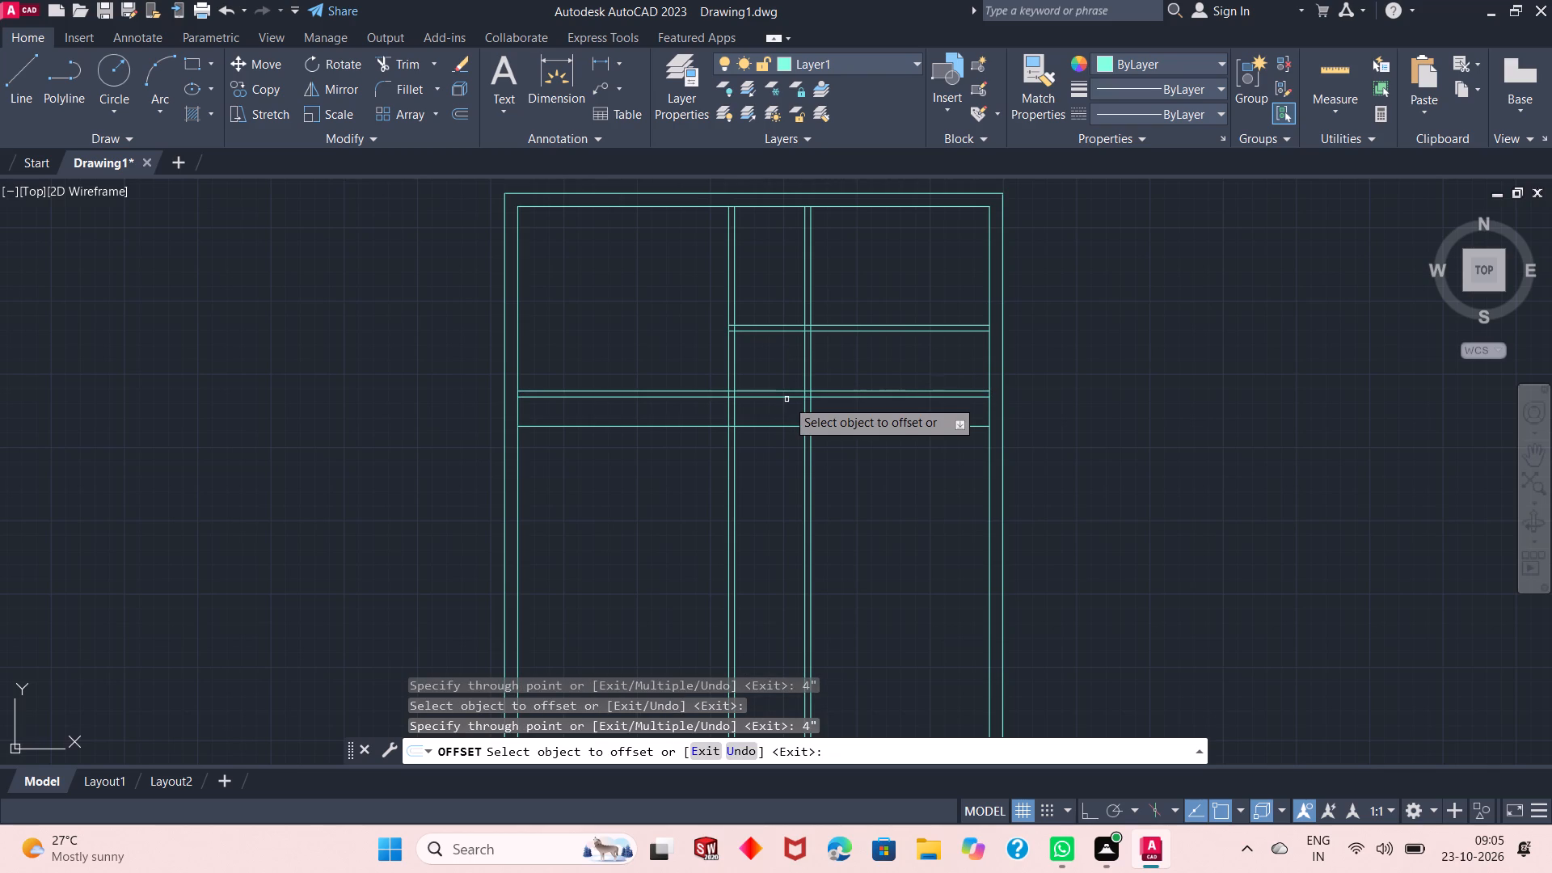
Offset the lowest horizontal partition line 4" downward to complete the third horizontal wall.
{"action": "left_click", "coordinate": [782, 427]}
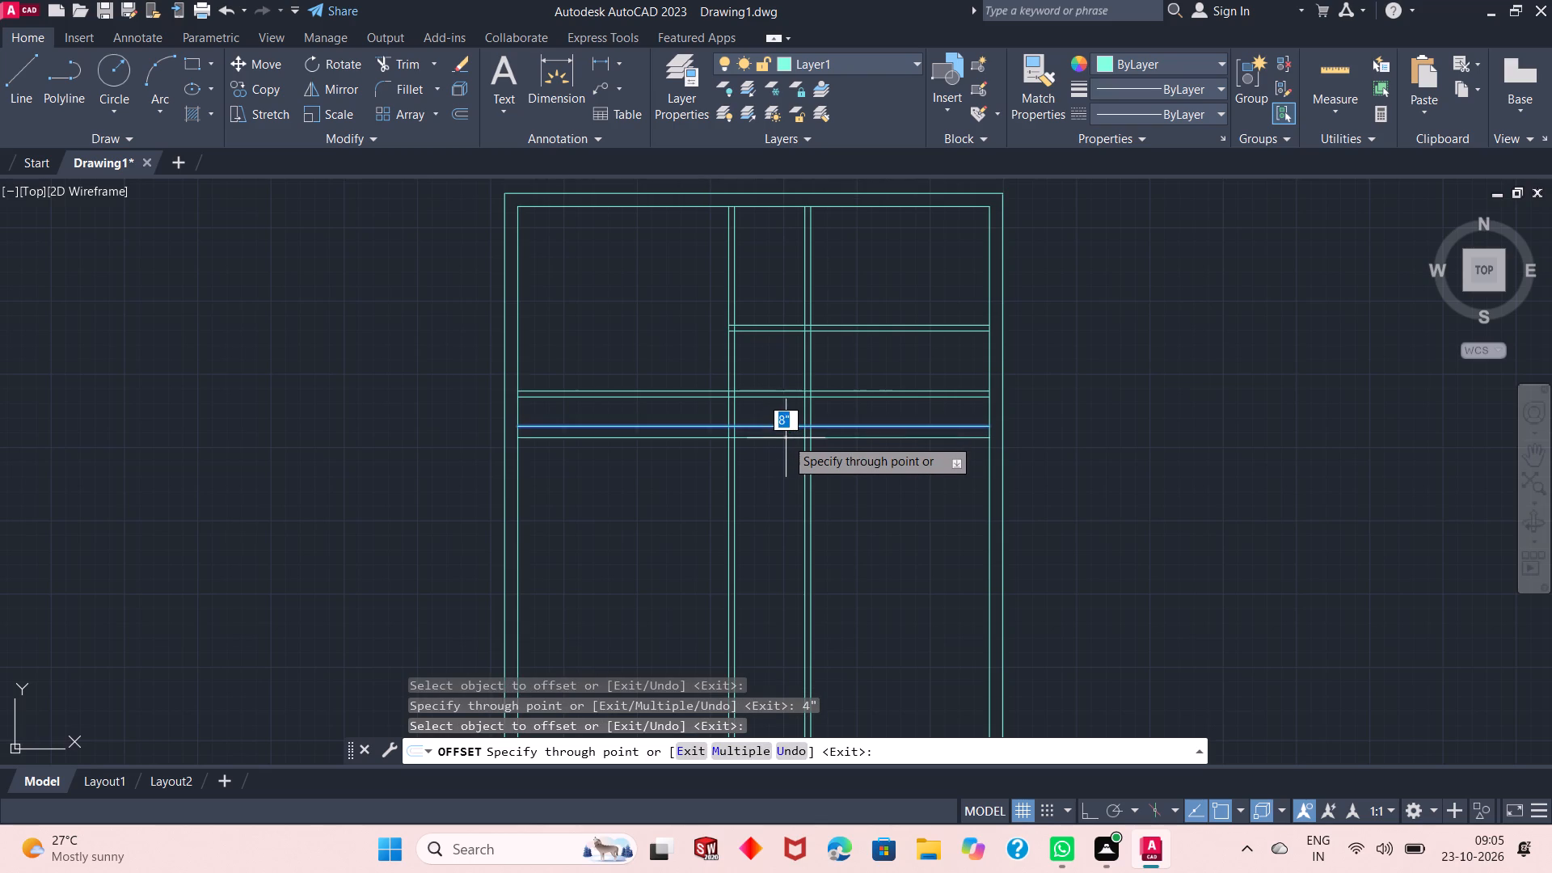
{"action": "type", "text": "4\""}
{"action": "key", "text": "Return"}
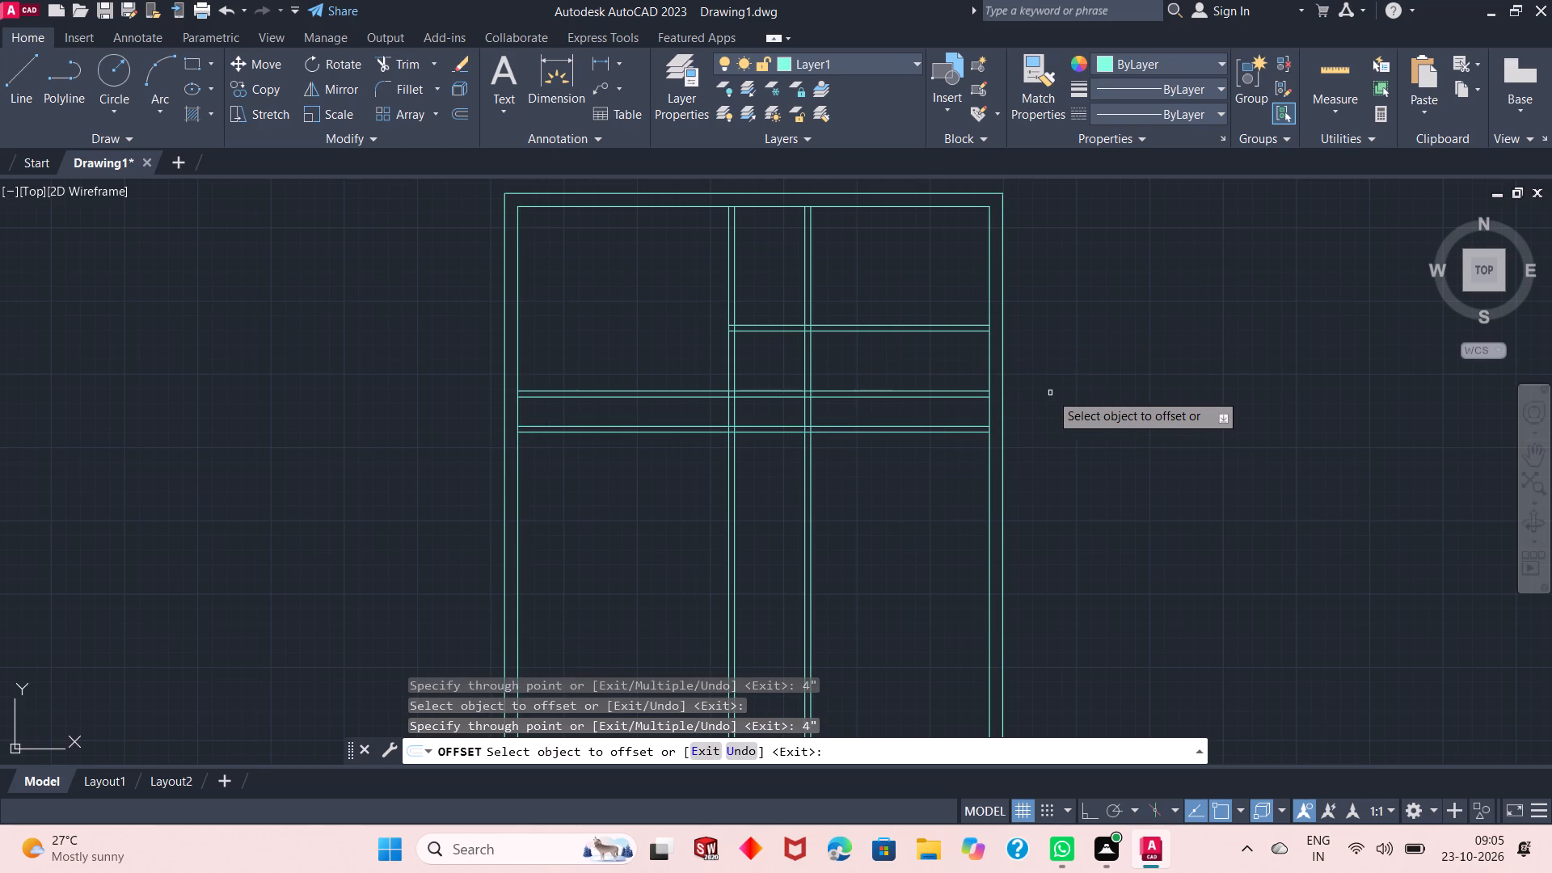
{"action": "scroll", "coordinate": [854, 398], "scroll_direction": "up", "scroll_amount": 1}
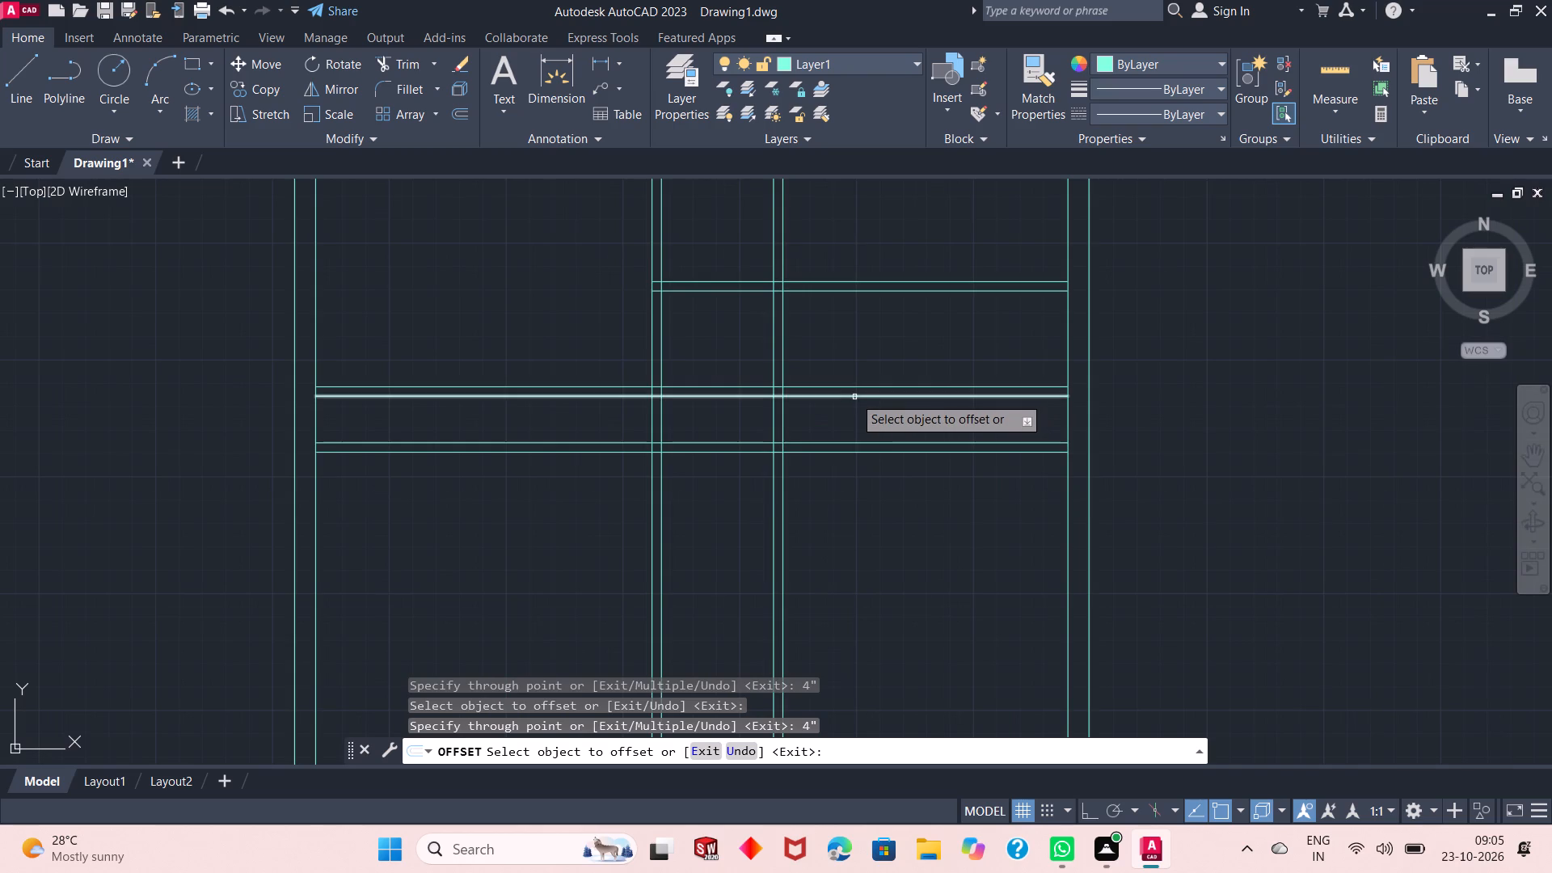
{"action": "scroll", "coordinate": [854, 396], "scroll_direction": "down", "scroll_amount": 2}
{"action": "scroll", "coordinate": [786, 411], "scroll_direction": "up", "scroll_amount": 2}
{"action": "scroll", "coordinate": [846, 453], "scroll_direction": "down", "scroll_amount": 2}
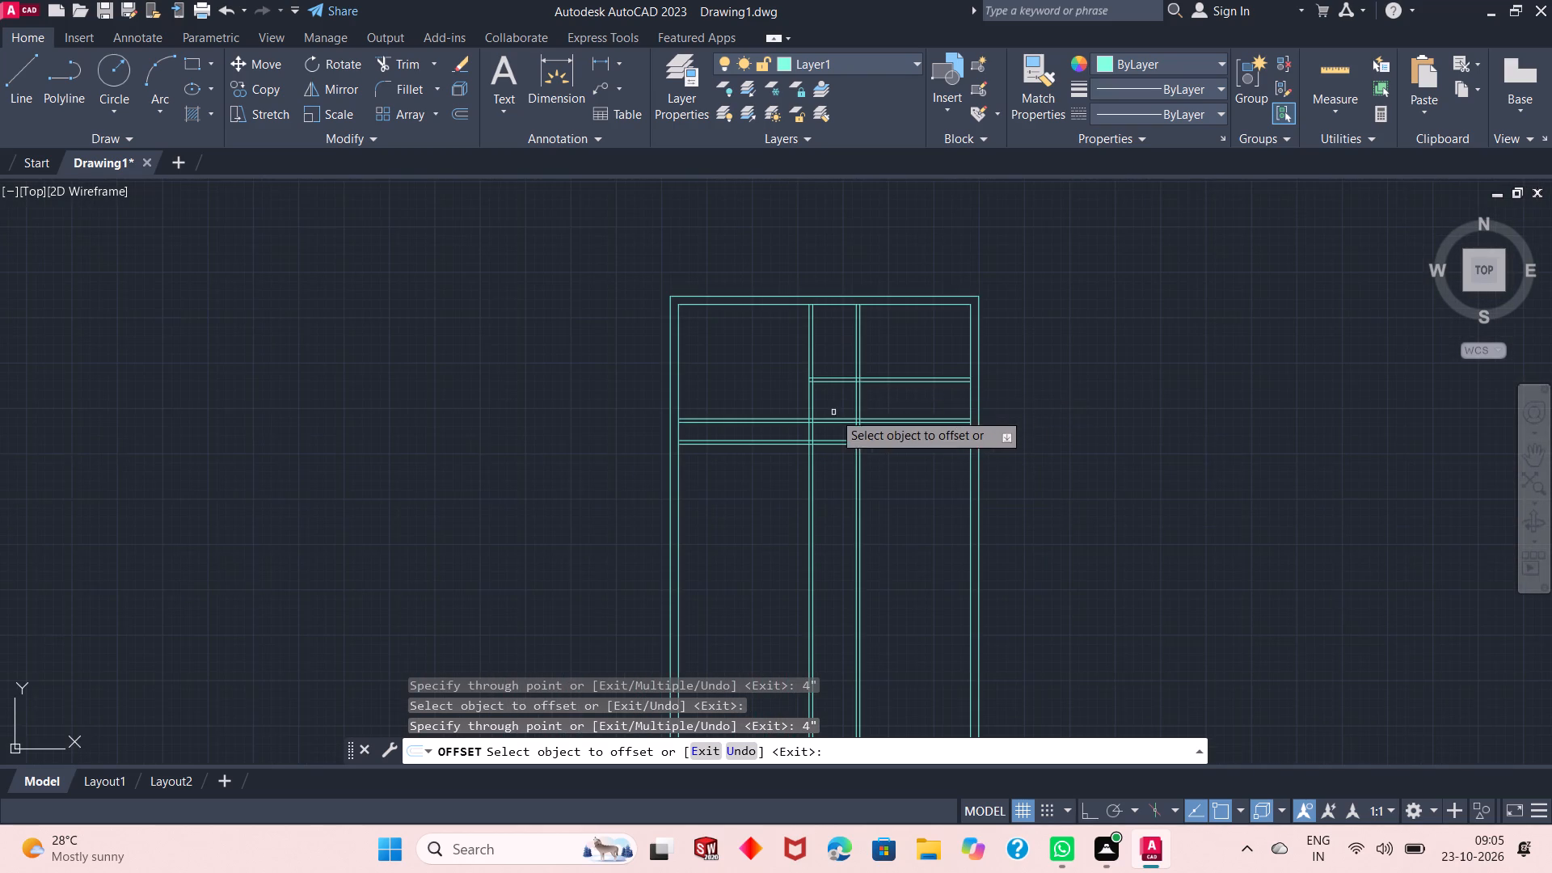
{"action": "scroll", "coordinate": [833, 412], "scroll_direction": "up", "scroll_amount": 2}
{"action": "right_click", "coordinate": [1225, 344]}
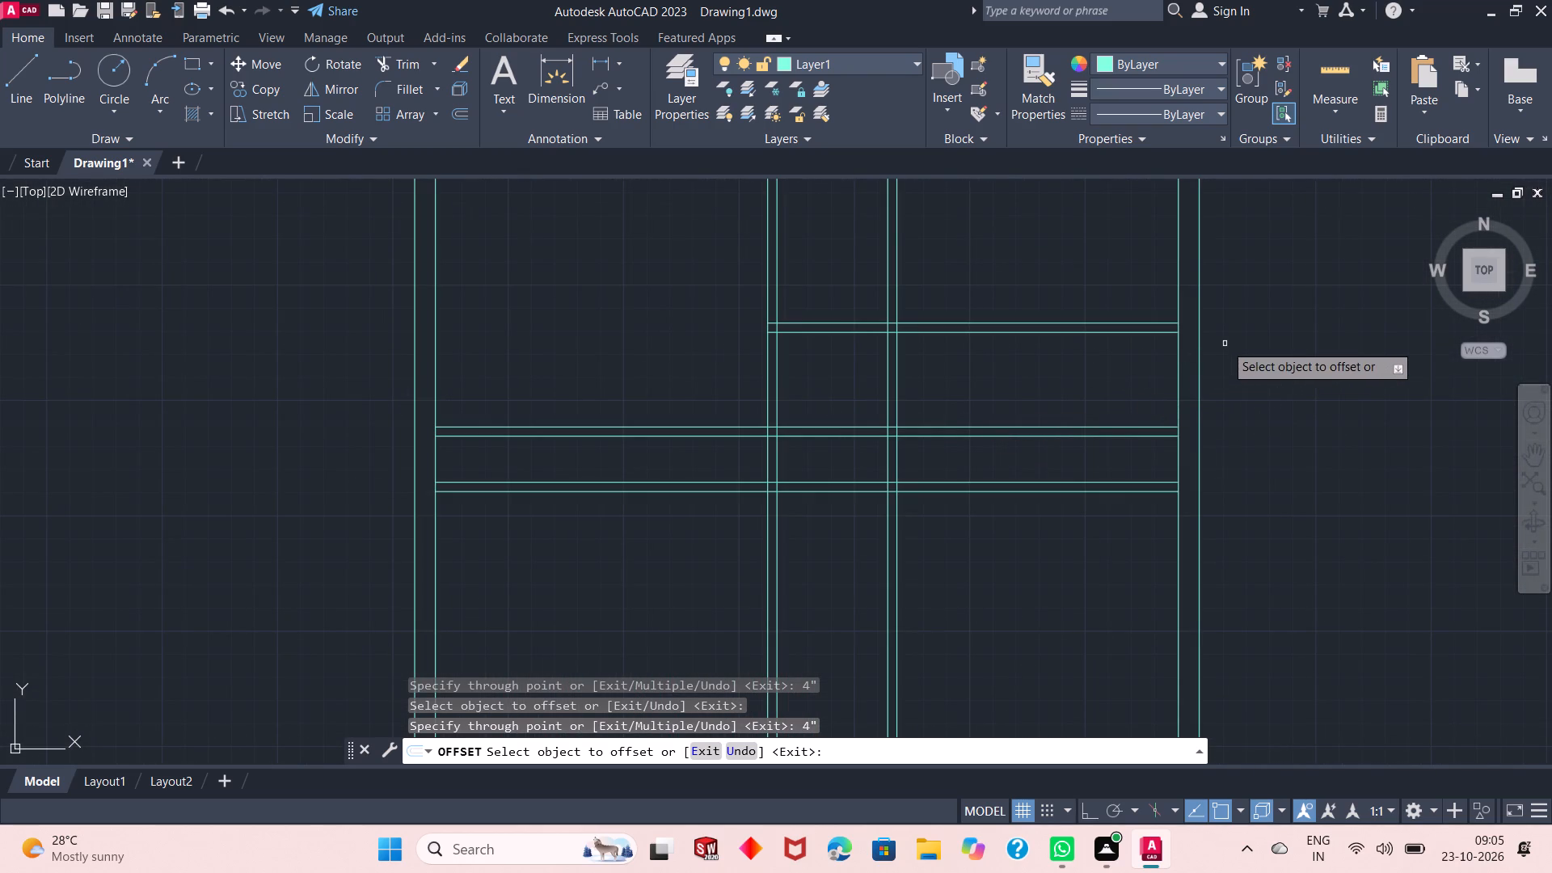
{"action": "left_click", "coordinate": [1259, 355]}
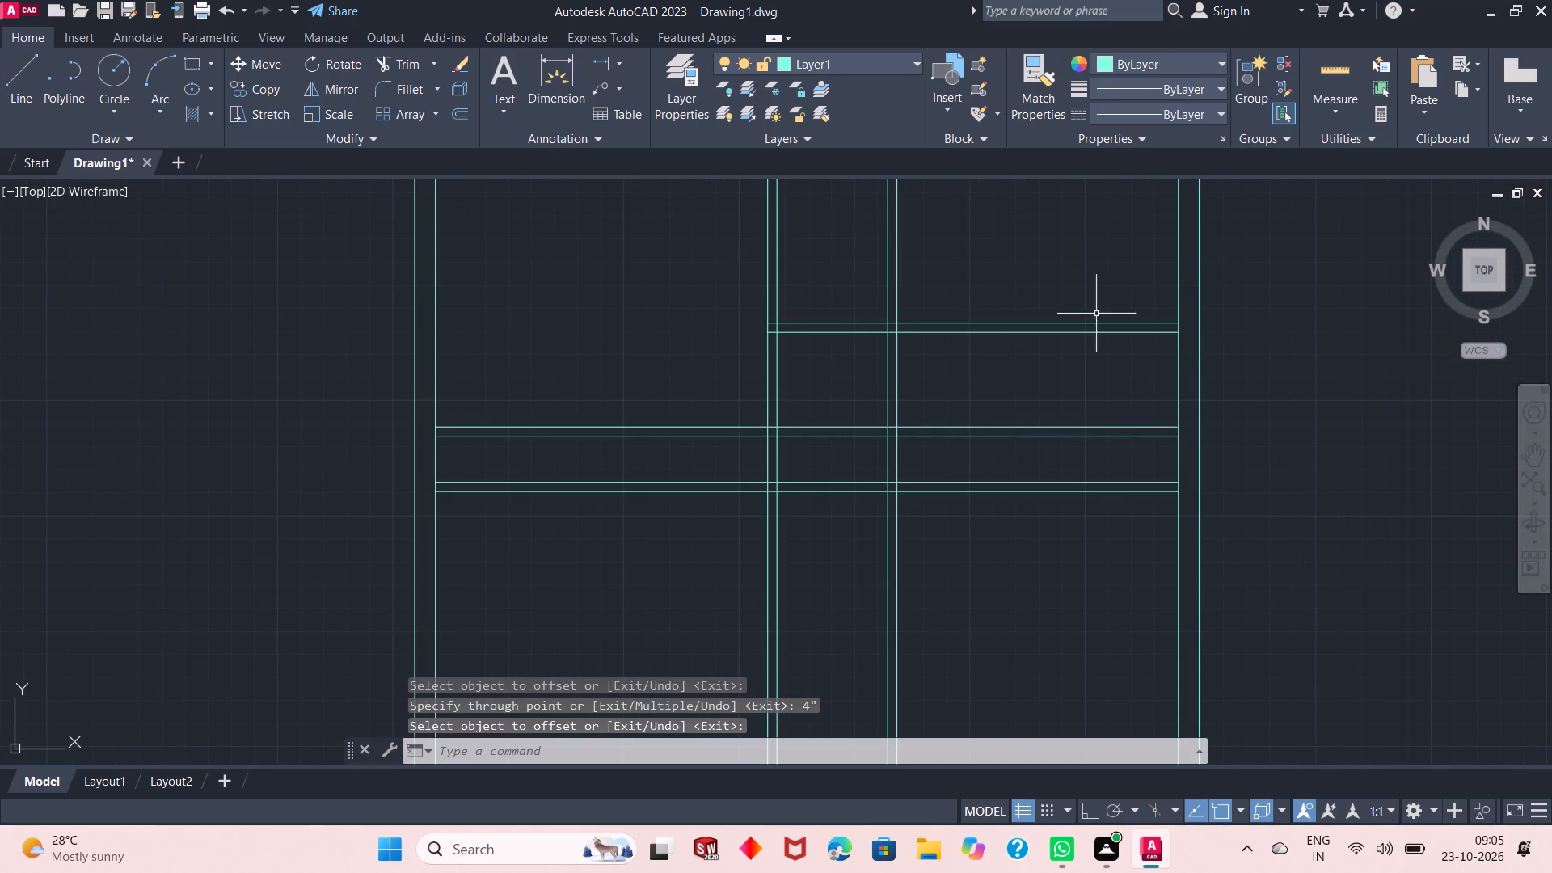
Trim both lines of the uppermost horizontal partition between the second vertical partition and the inner east wall line.
{"action": "scroll", "coordinate": [855, 374], "scroll_direction": "down", "scroll_amount": 1}
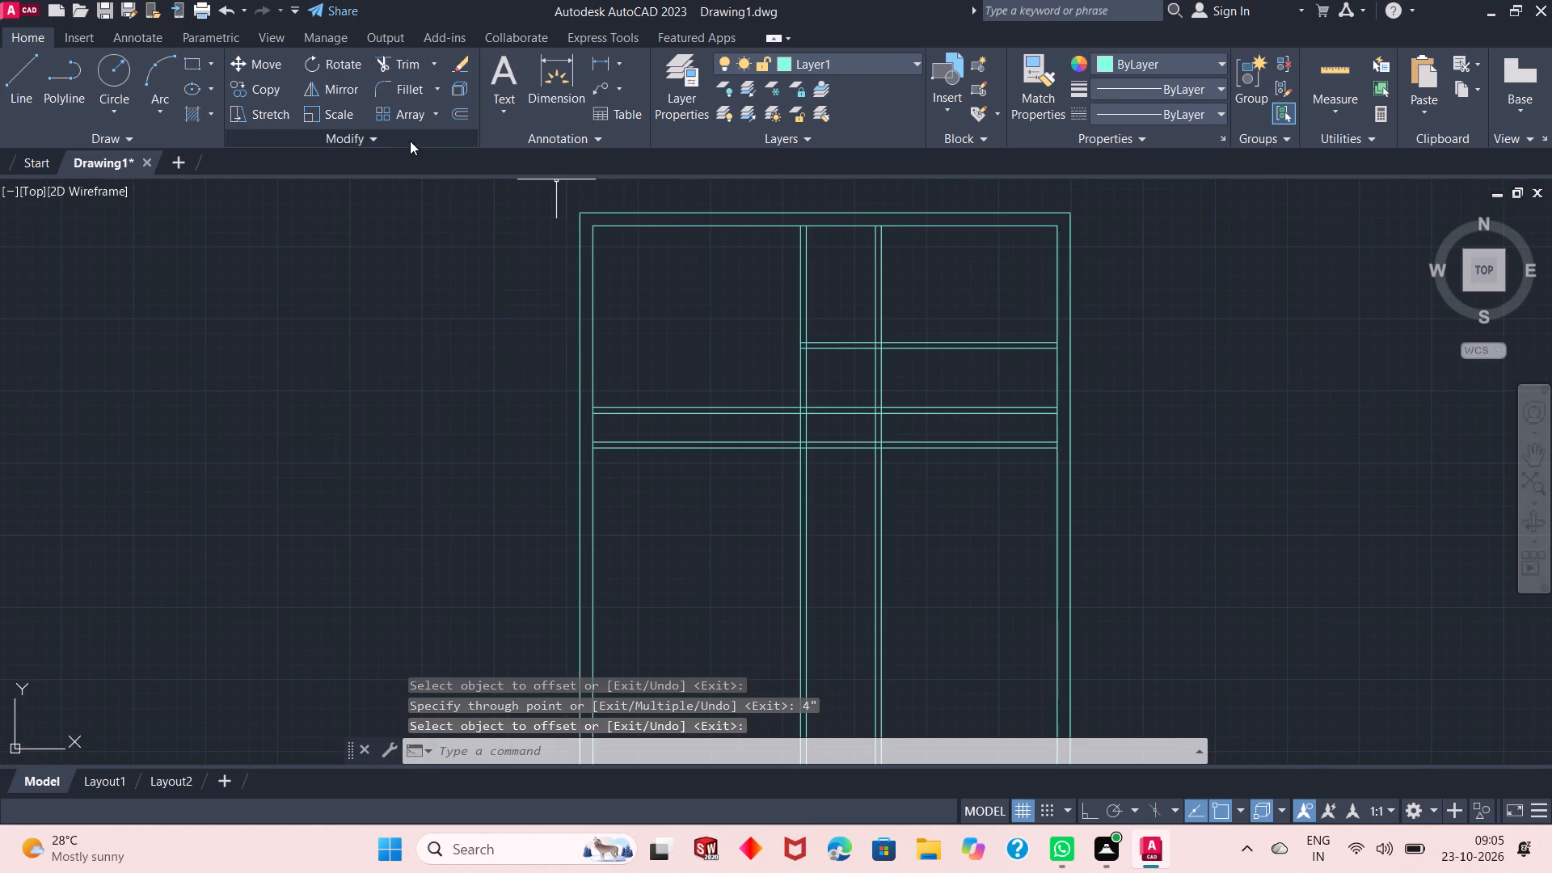
{"action": "left_click", "coordinate": [385, 67]}
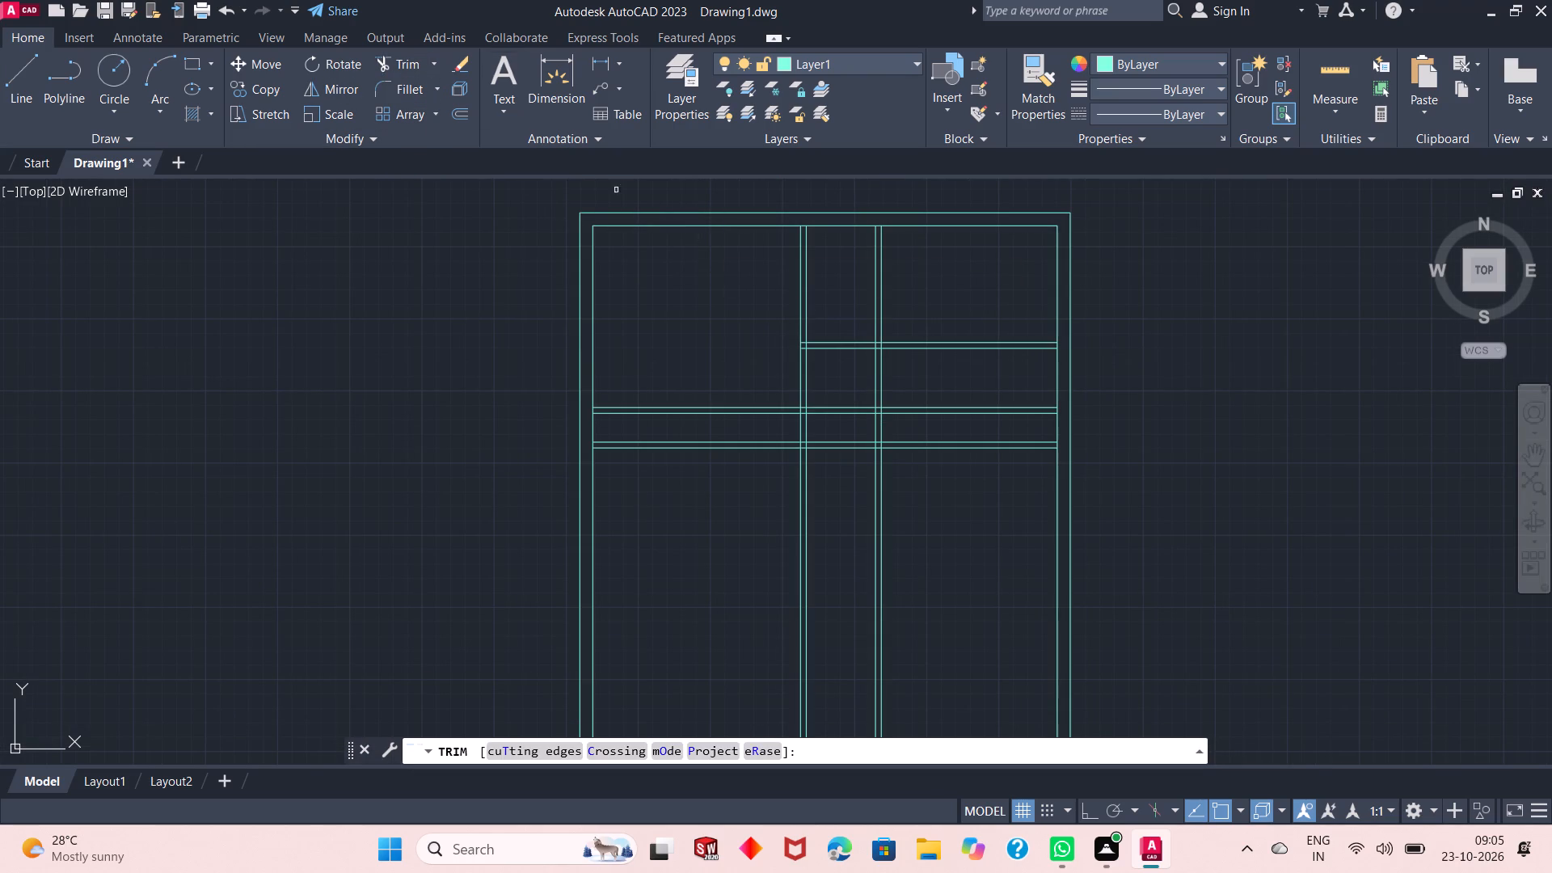
{"action": "scroll", "coordinate": [893, 342], "scroll_direction": "up", "scroll_amount": 2}
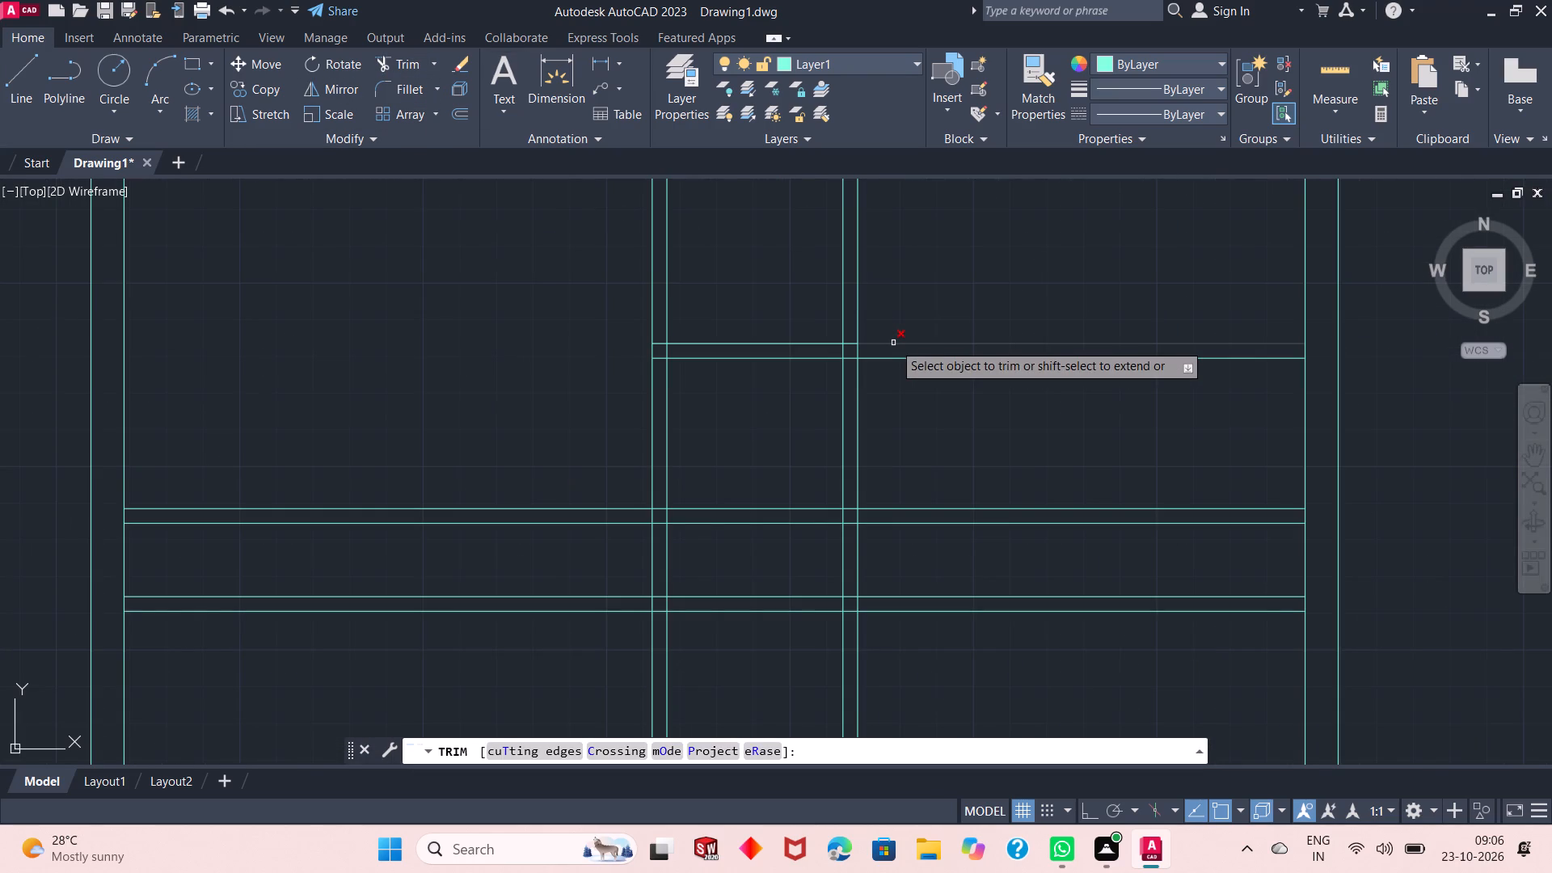
{"action": "left_click", "coordinate": [948, 314]}
{"action": "left_click", "coordinate": [938, 371]}
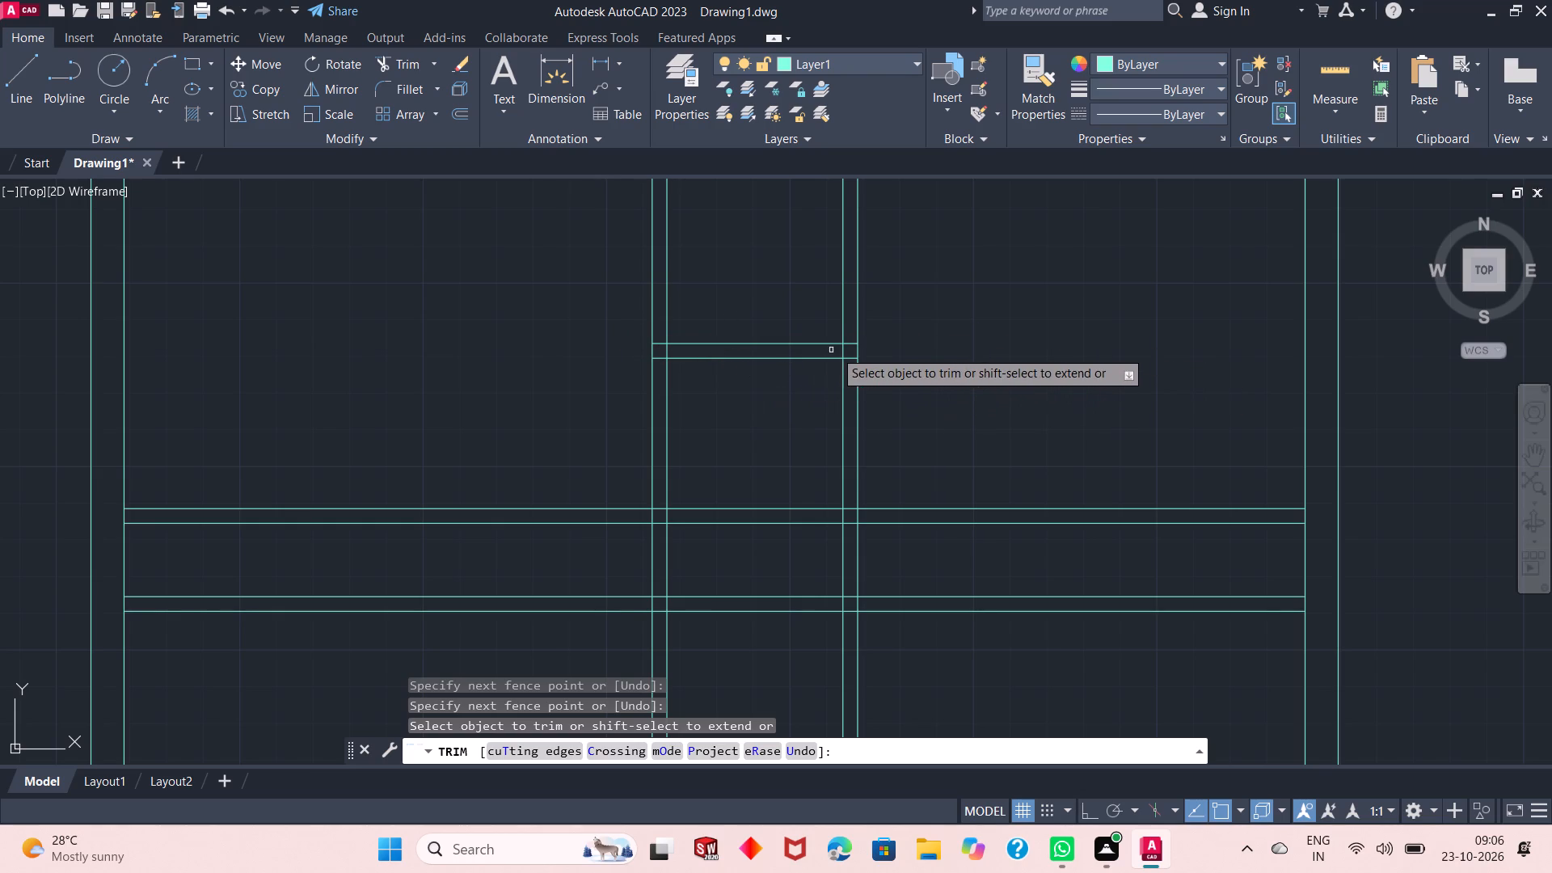
{"action": "scroll", "coordinate": [865, 412], "scroll_direction": "up", "scroll_amount": 1}
{"action": "key", "text": "Escape"}
{"action": "scroll", "coordinate": [865, 412], "scroll_direction": "down", "scroll_amount": 2}
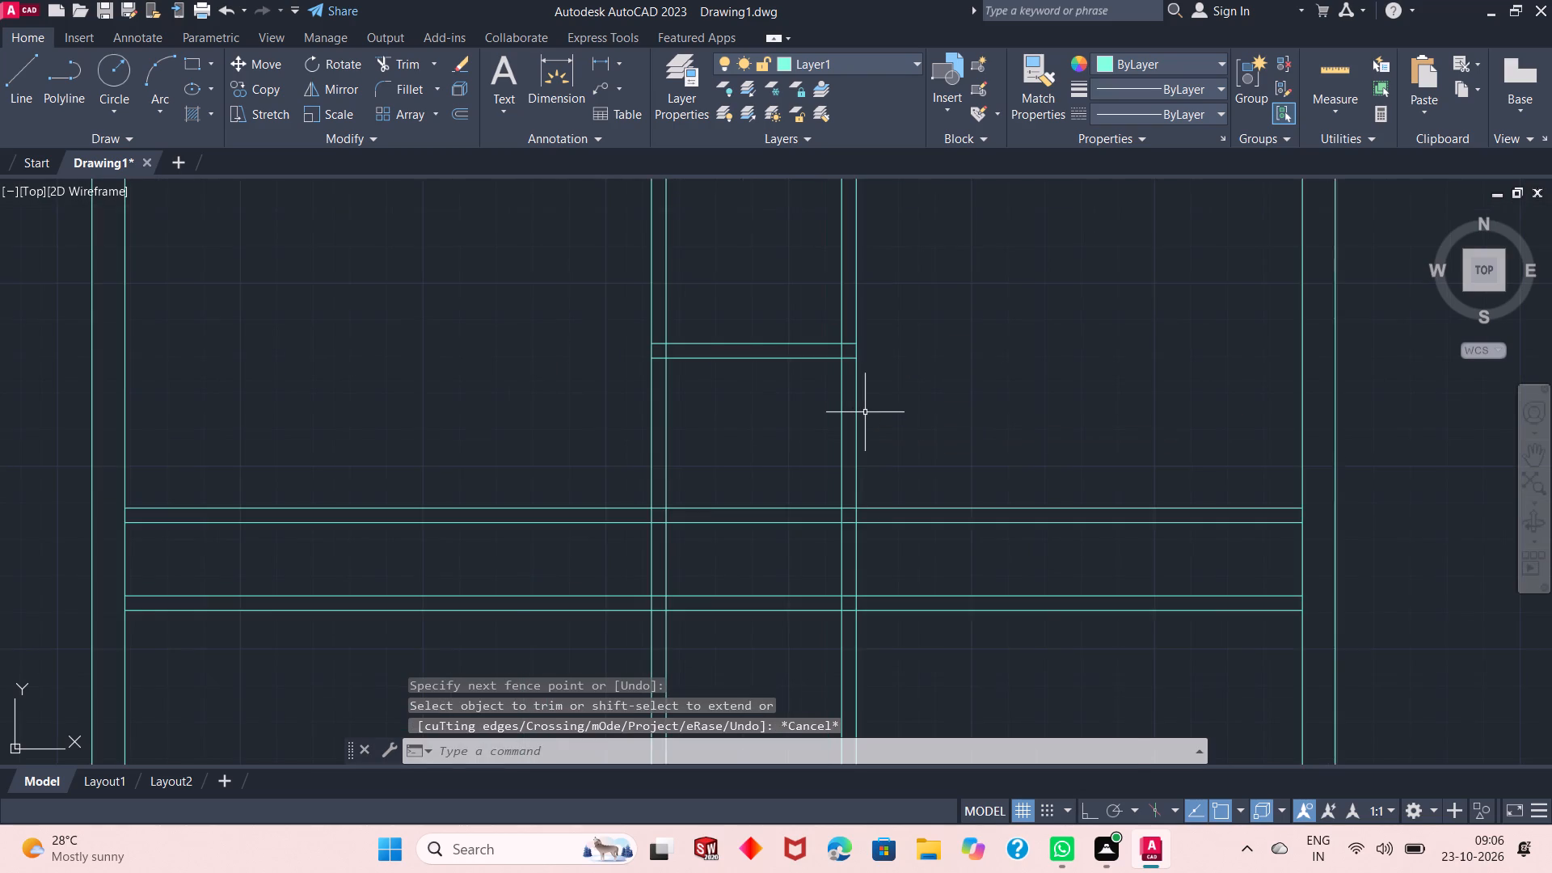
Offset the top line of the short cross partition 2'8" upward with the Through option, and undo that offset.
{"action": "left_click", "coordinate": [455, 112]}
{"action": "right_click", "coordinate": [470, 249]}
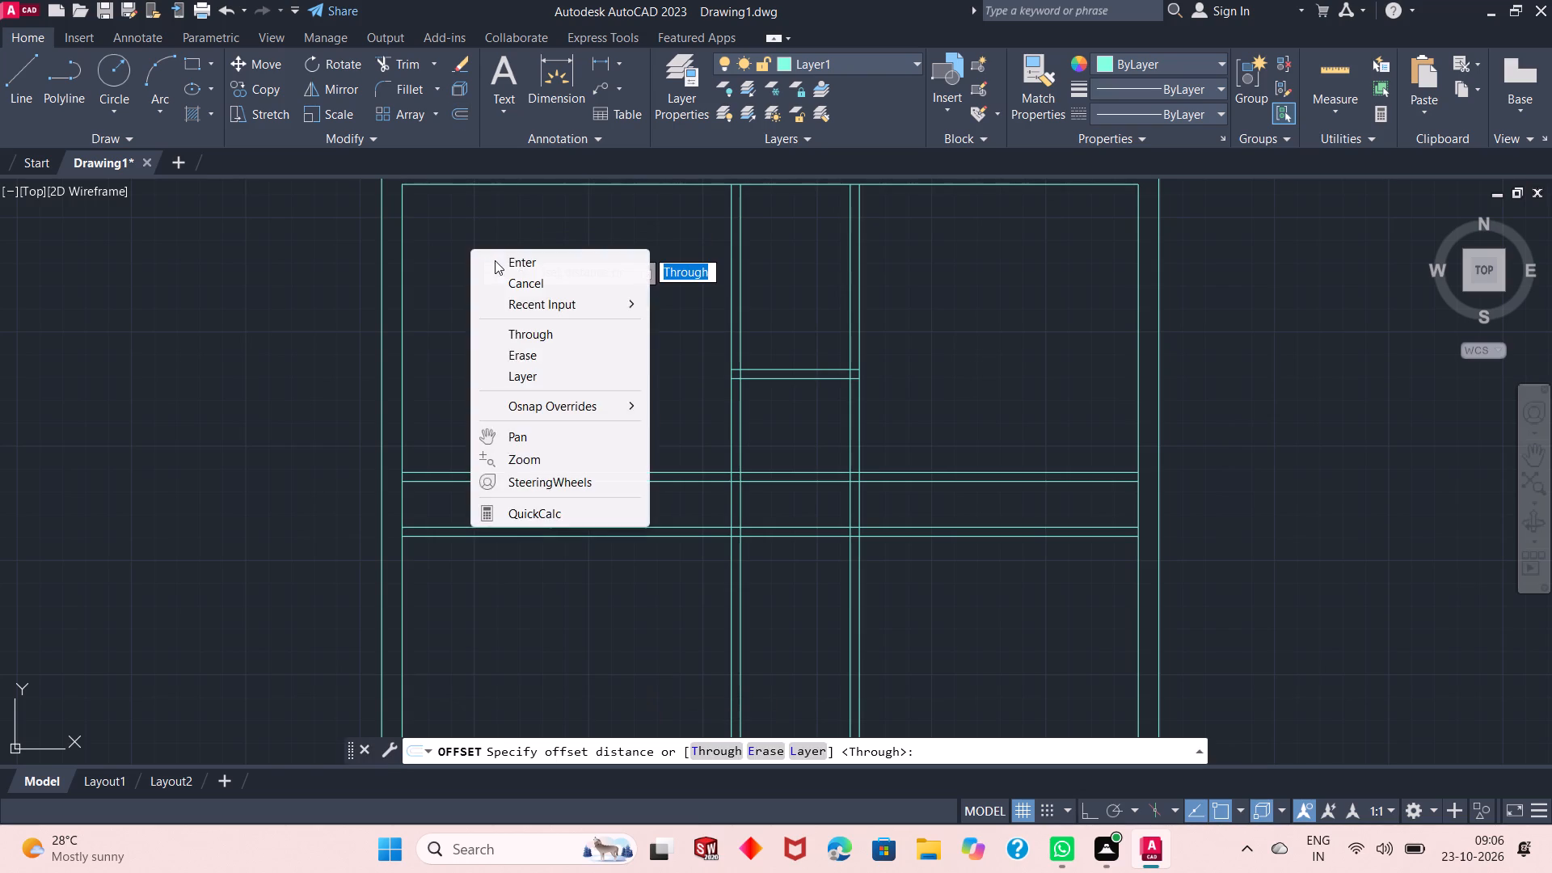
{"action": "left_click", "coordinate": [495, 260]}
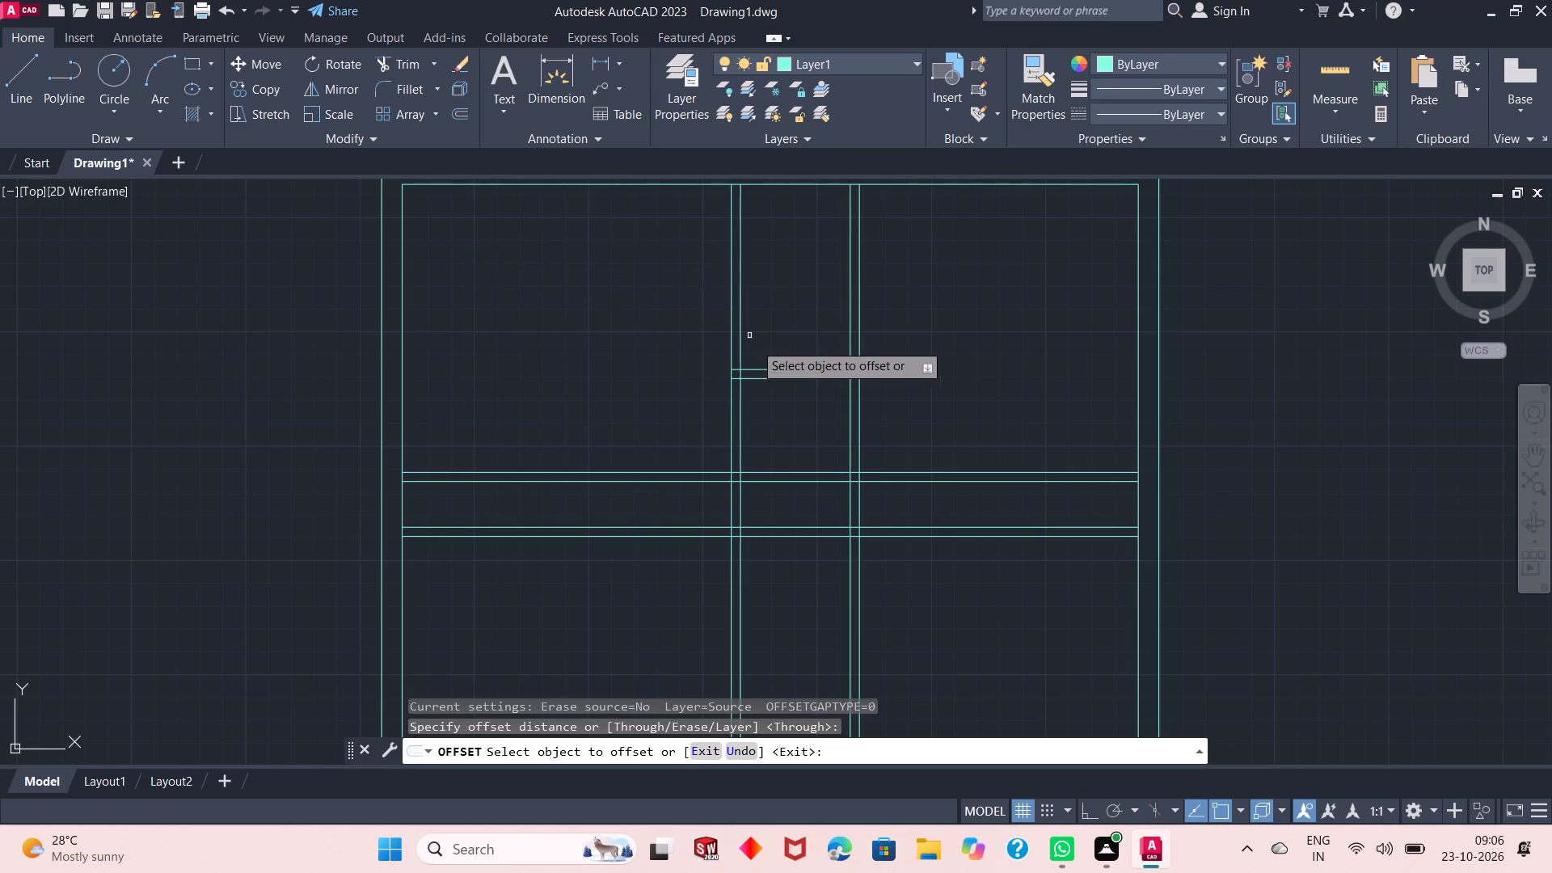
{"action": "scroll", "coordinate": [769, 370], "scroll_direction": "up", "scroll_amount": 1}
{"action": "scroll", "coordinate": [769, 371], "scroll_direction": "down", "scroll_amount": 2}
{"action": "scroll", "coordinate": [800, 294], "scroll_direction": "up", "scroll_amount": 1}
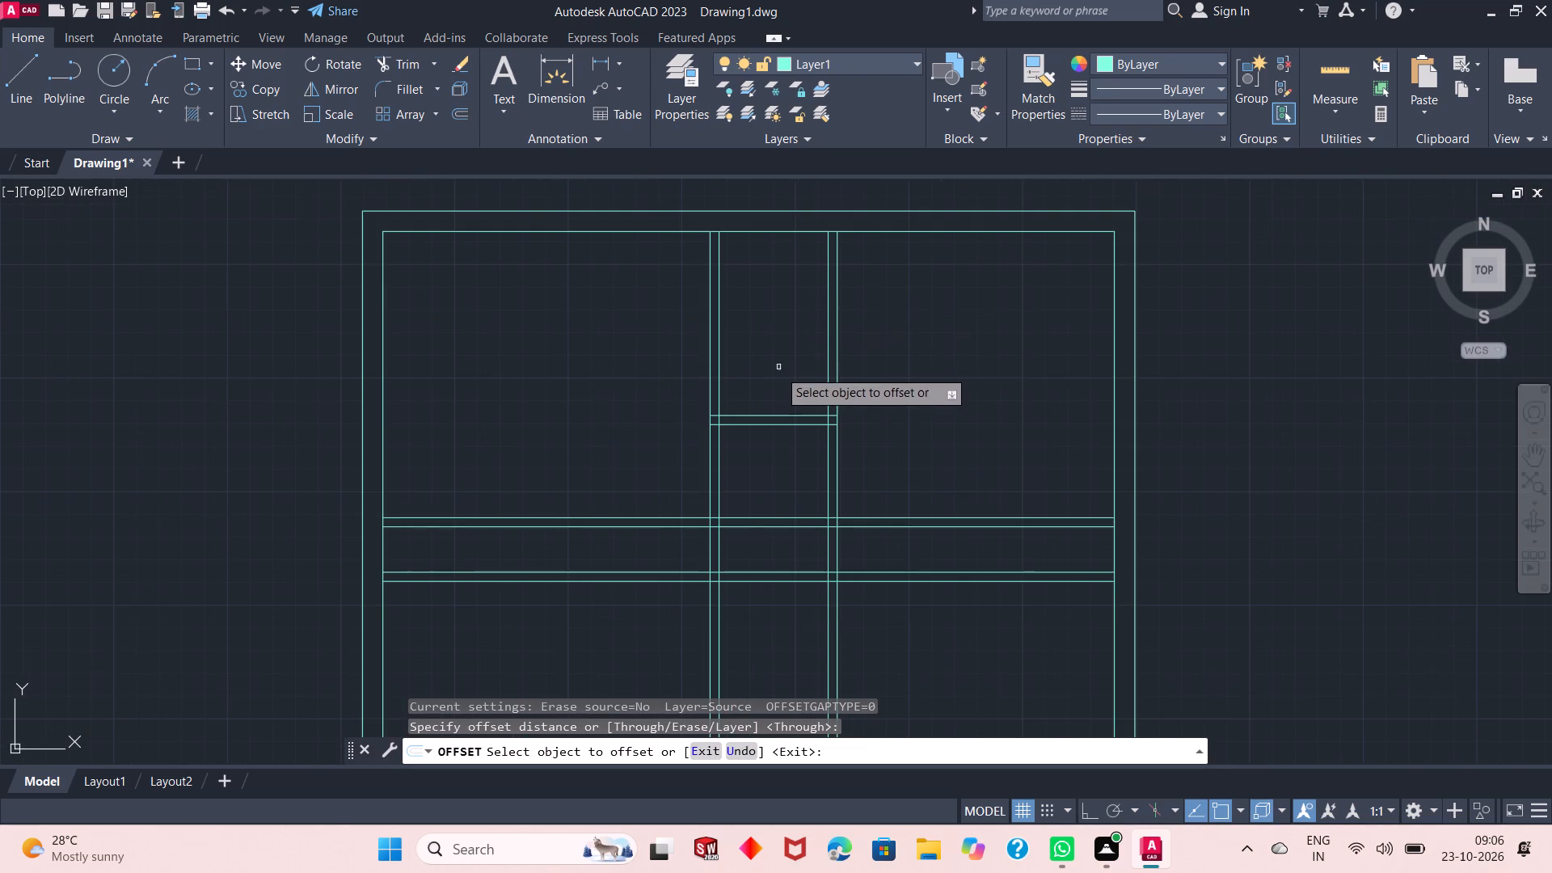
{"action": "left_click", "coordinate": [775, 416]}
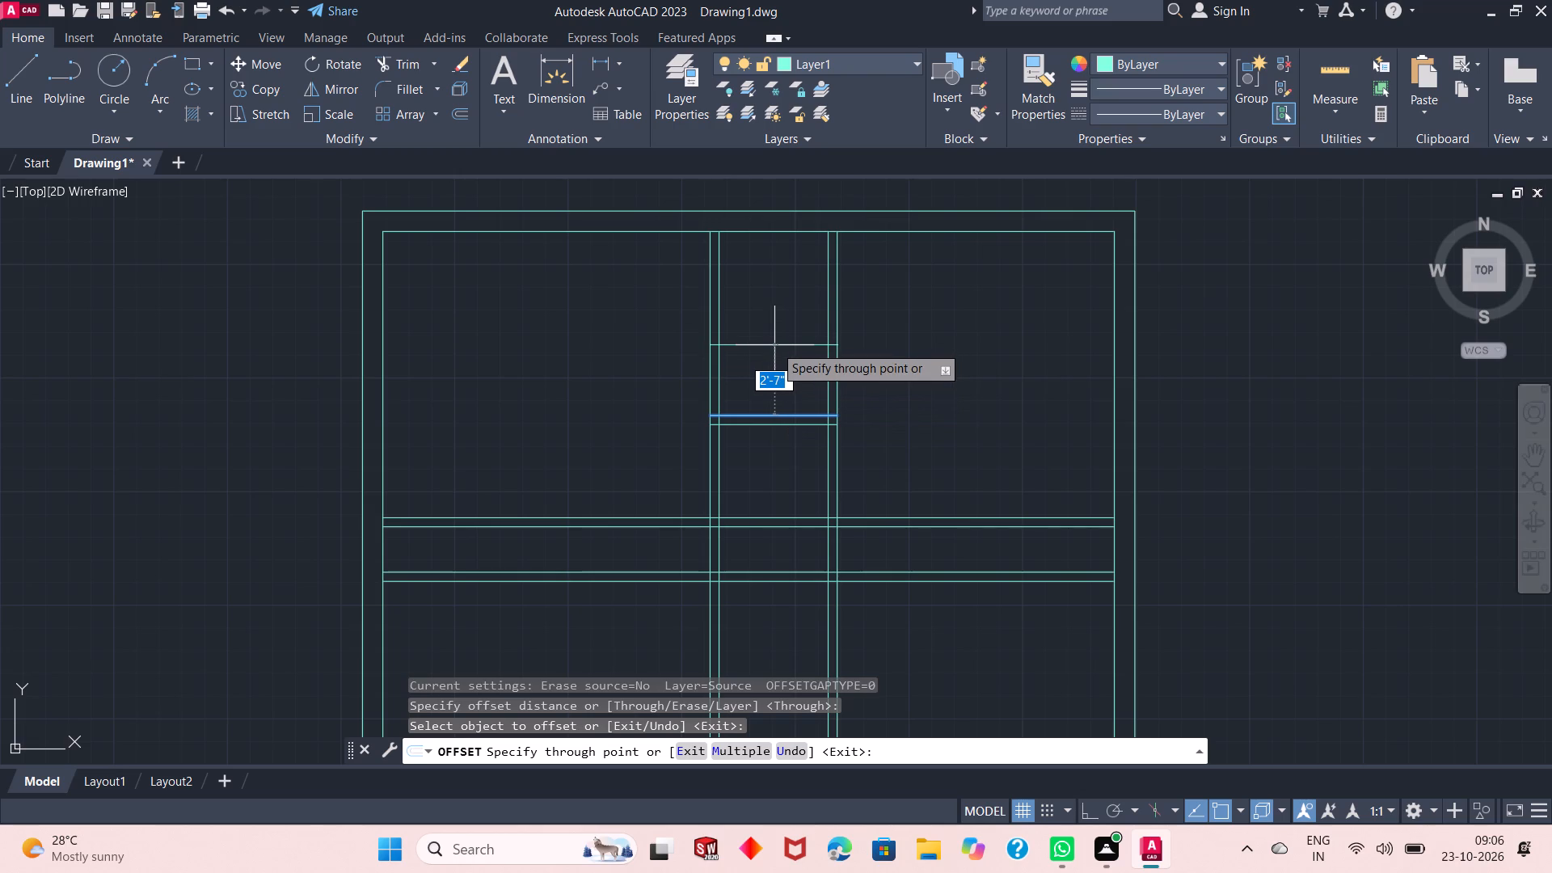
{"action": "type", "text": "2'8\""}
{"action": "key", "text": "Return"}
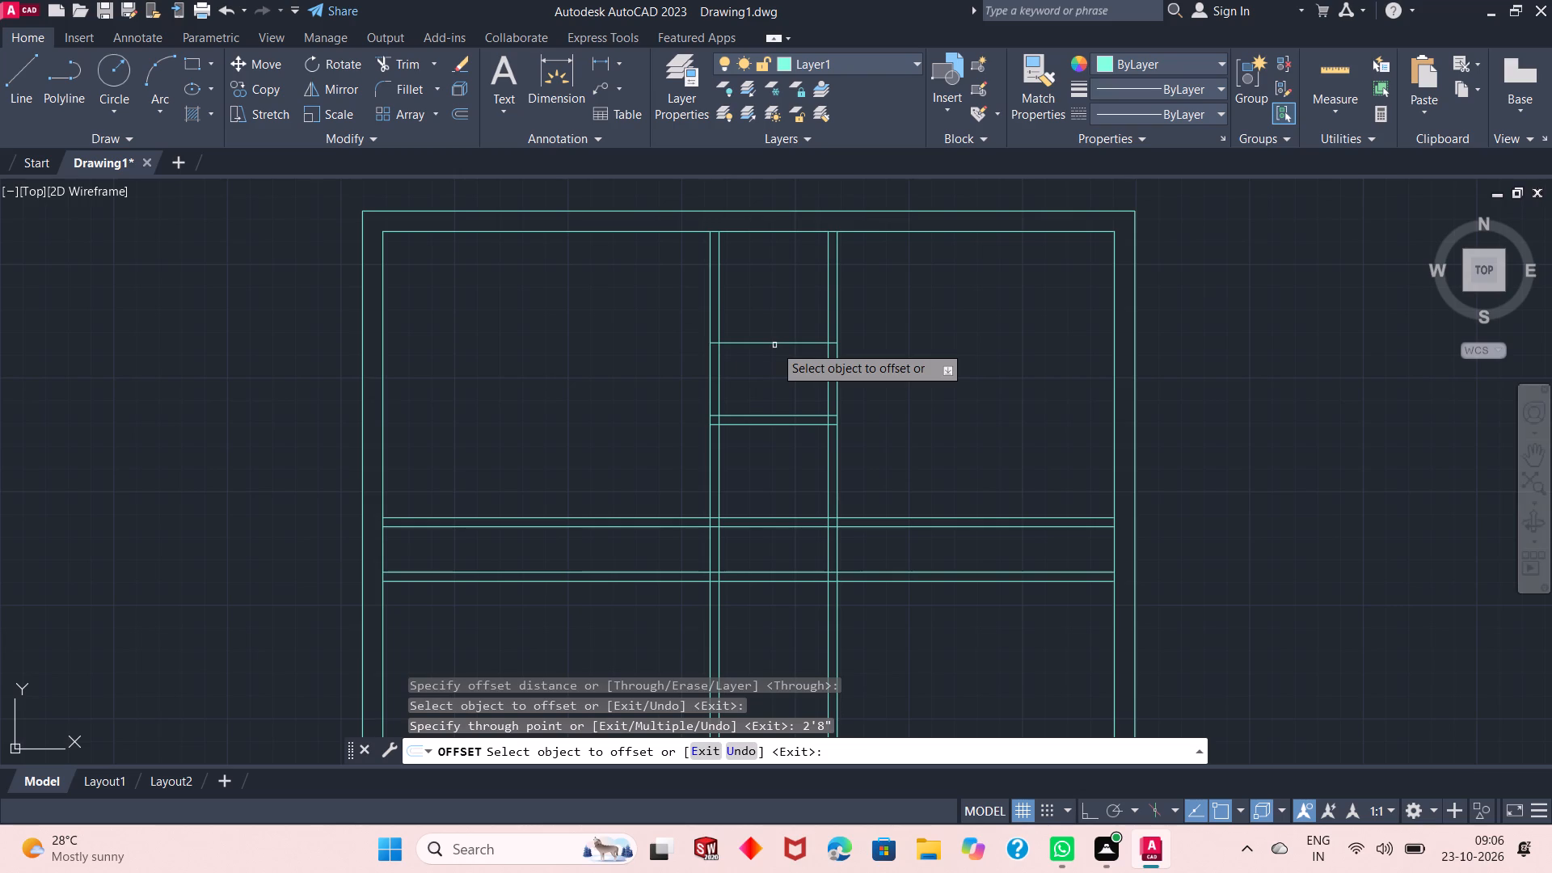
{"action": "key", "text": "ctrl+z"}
Offset the top line of the short cross partition 2'4" upward to mark a door opening.
{"action": "left_click", "coordinate": [765, 415]}
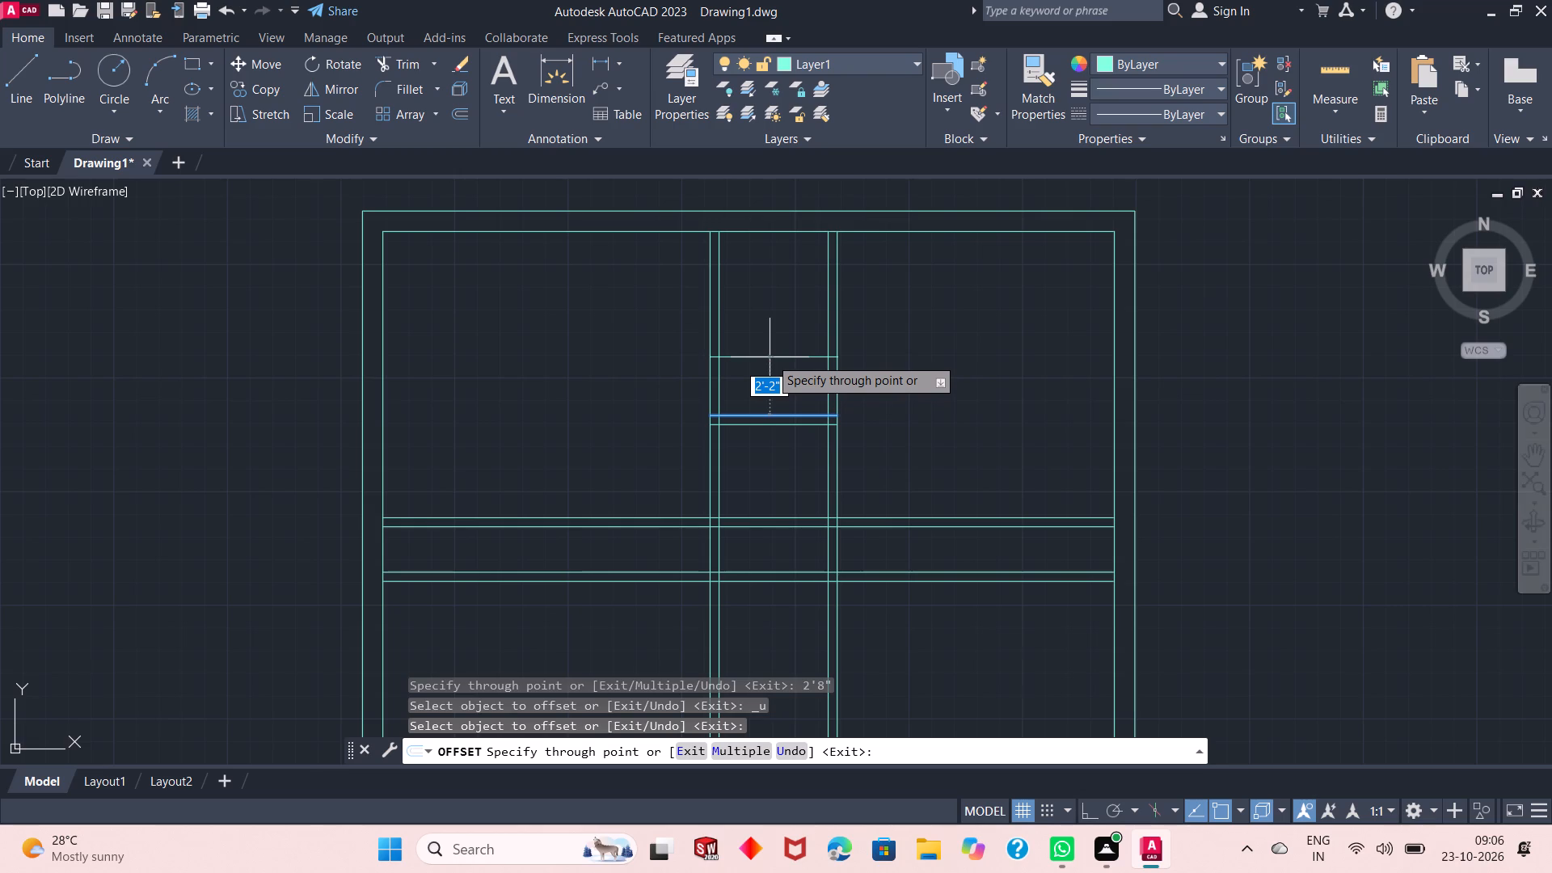
{"action": "type", "text": "2'4\""}
{"action": "key", "text": "Return"}
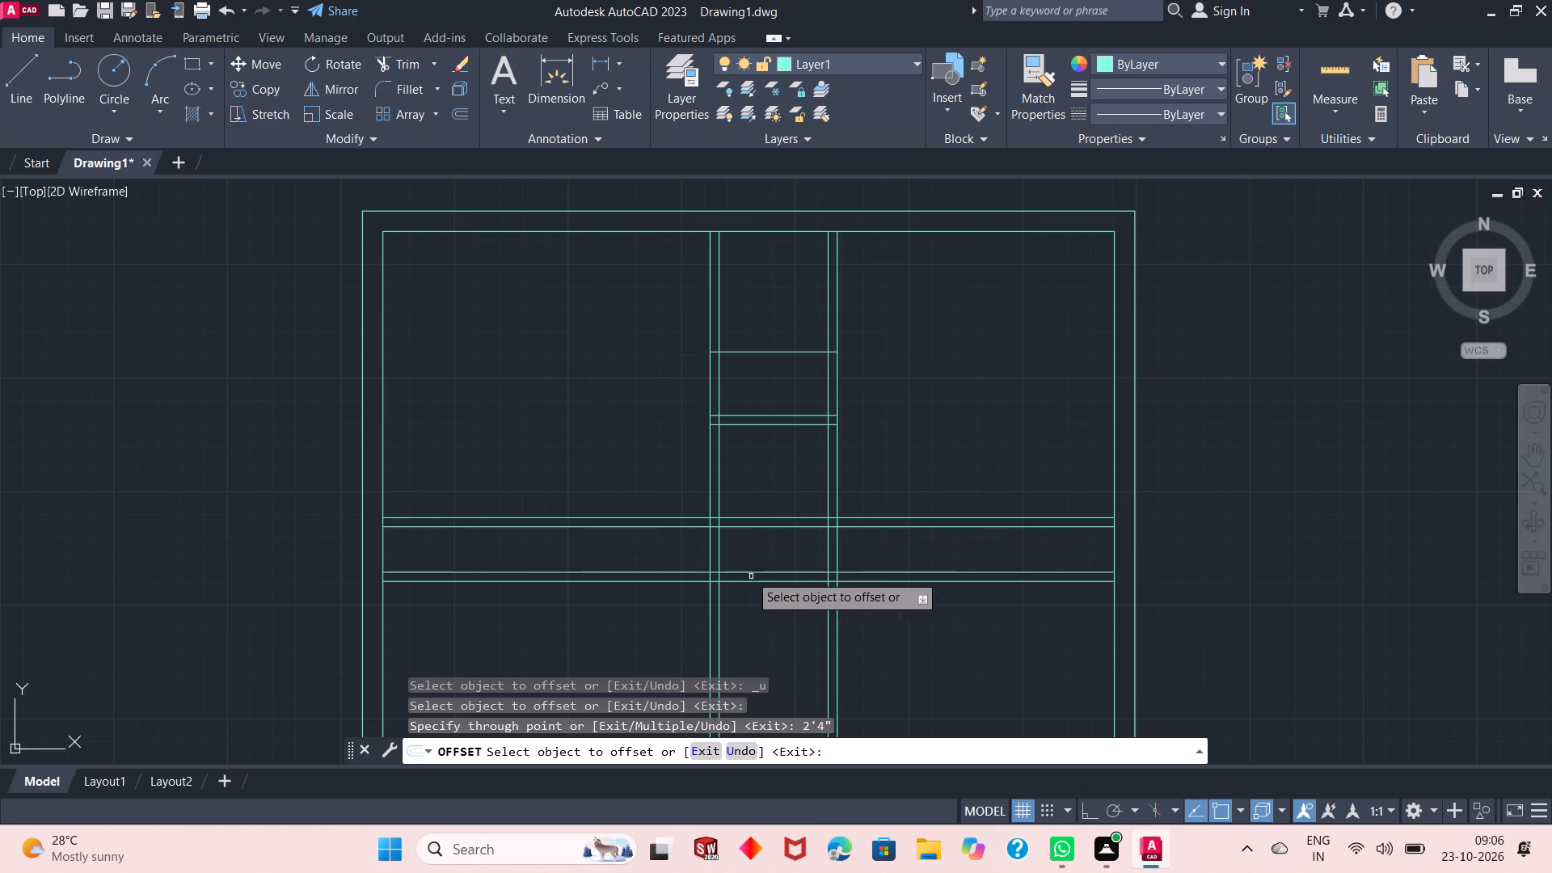
{"action": "right_click", "coordinate": [917, 420]}
{"action": "left_click", "coordinate": [947, 429]}
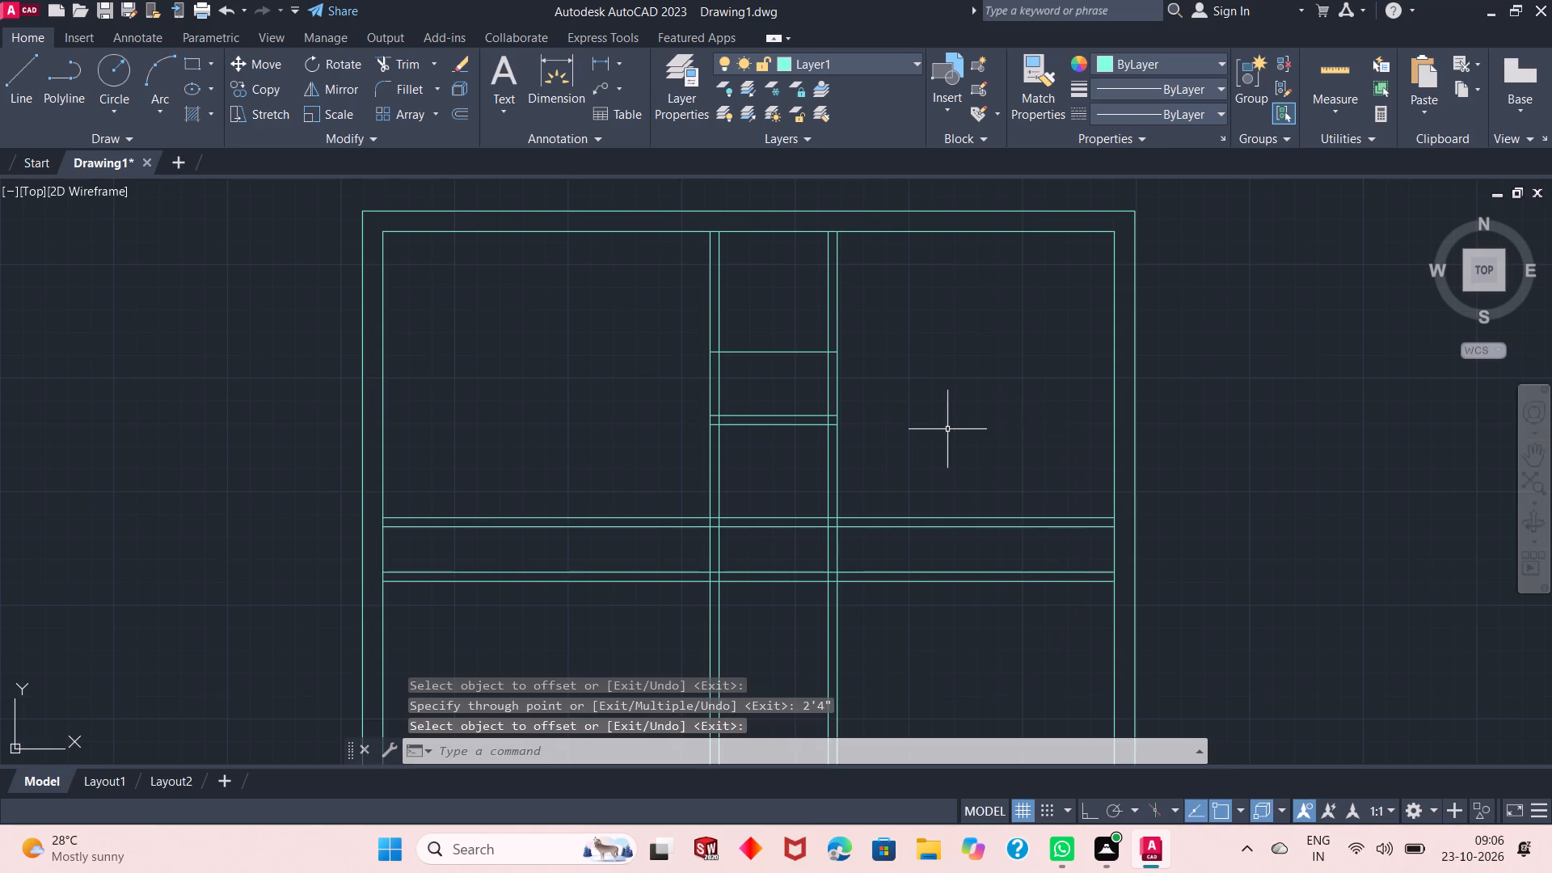
Trim the west vertical partition between the 2'4" marker line and the short cross partition into a door opening, removing the marker line's excess.
{"action": "right_click", "coordinate": [313, 257]}
{"action": "left_click", "coordinate": [359, 290]}
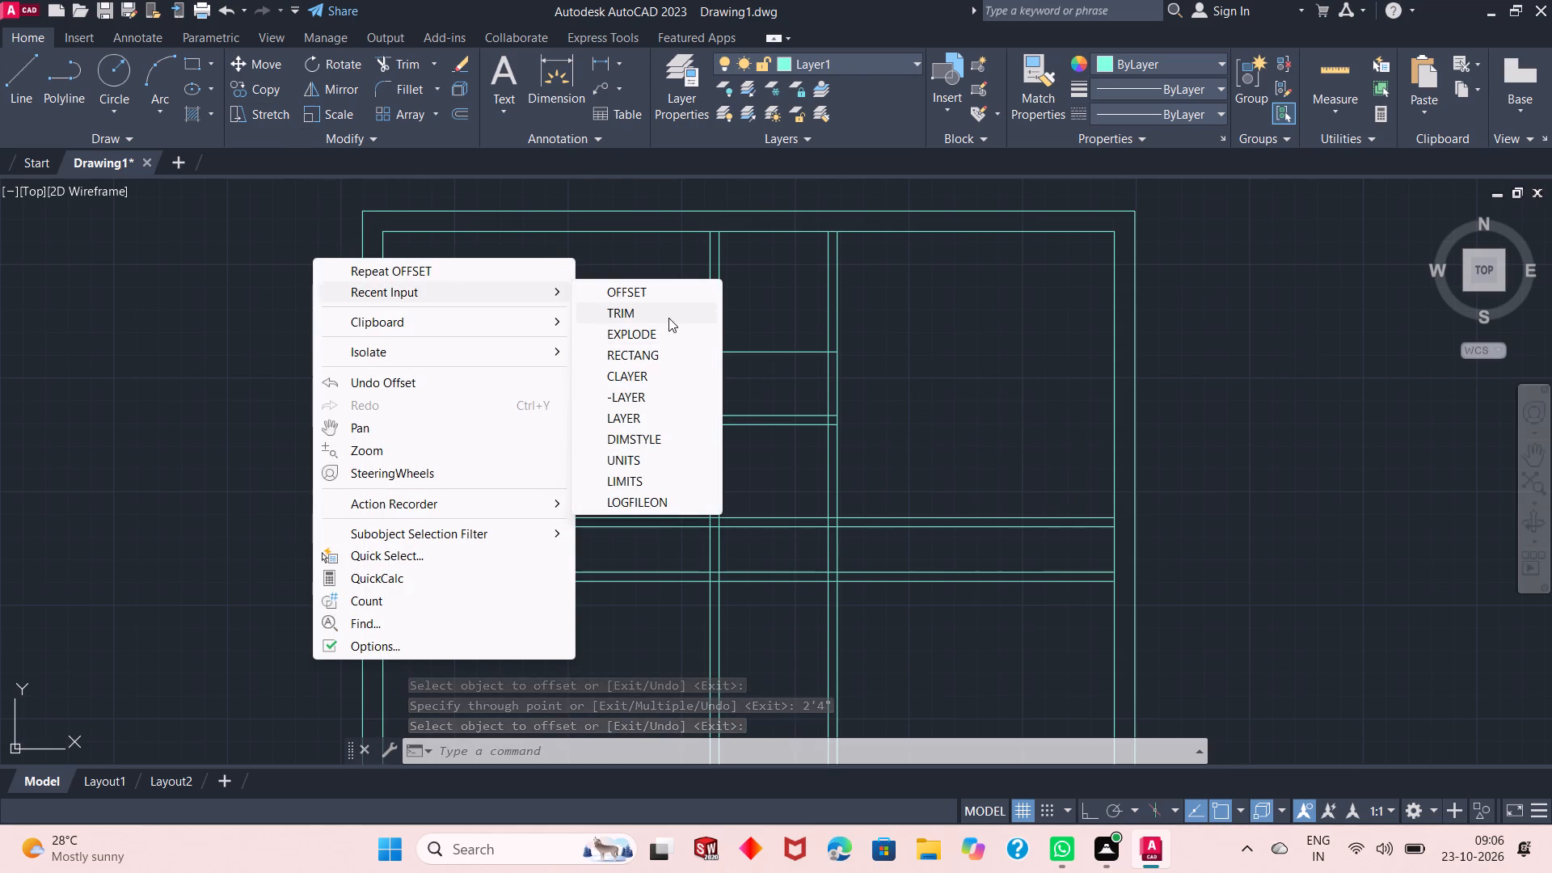
{"action": "left_click", "coordinate": [668, 318]}
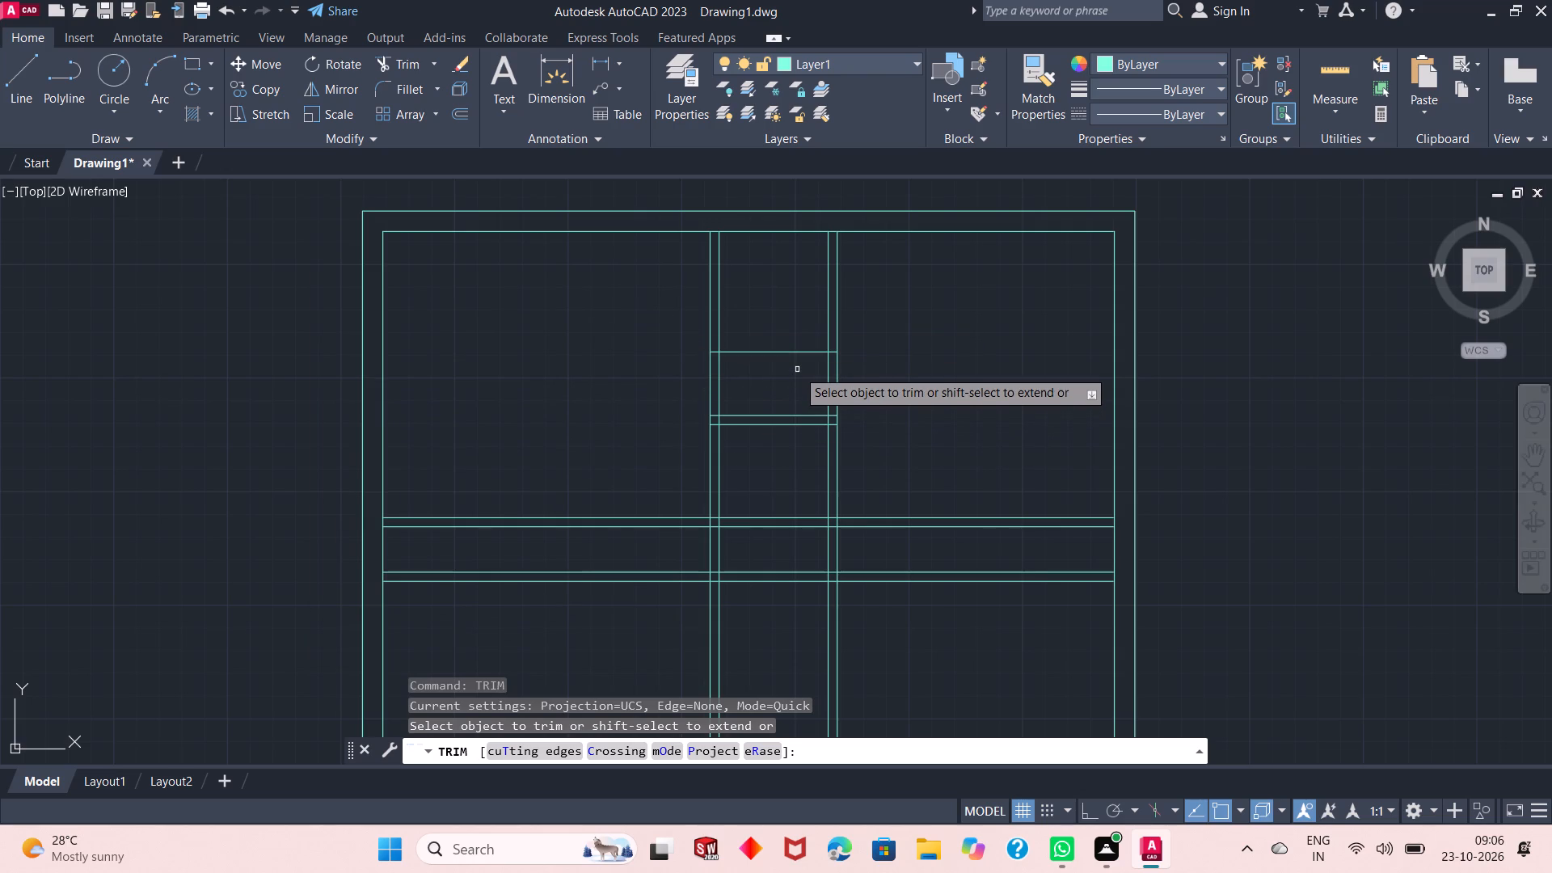
{"action": "left_click", "coordinate": [789, 318]}
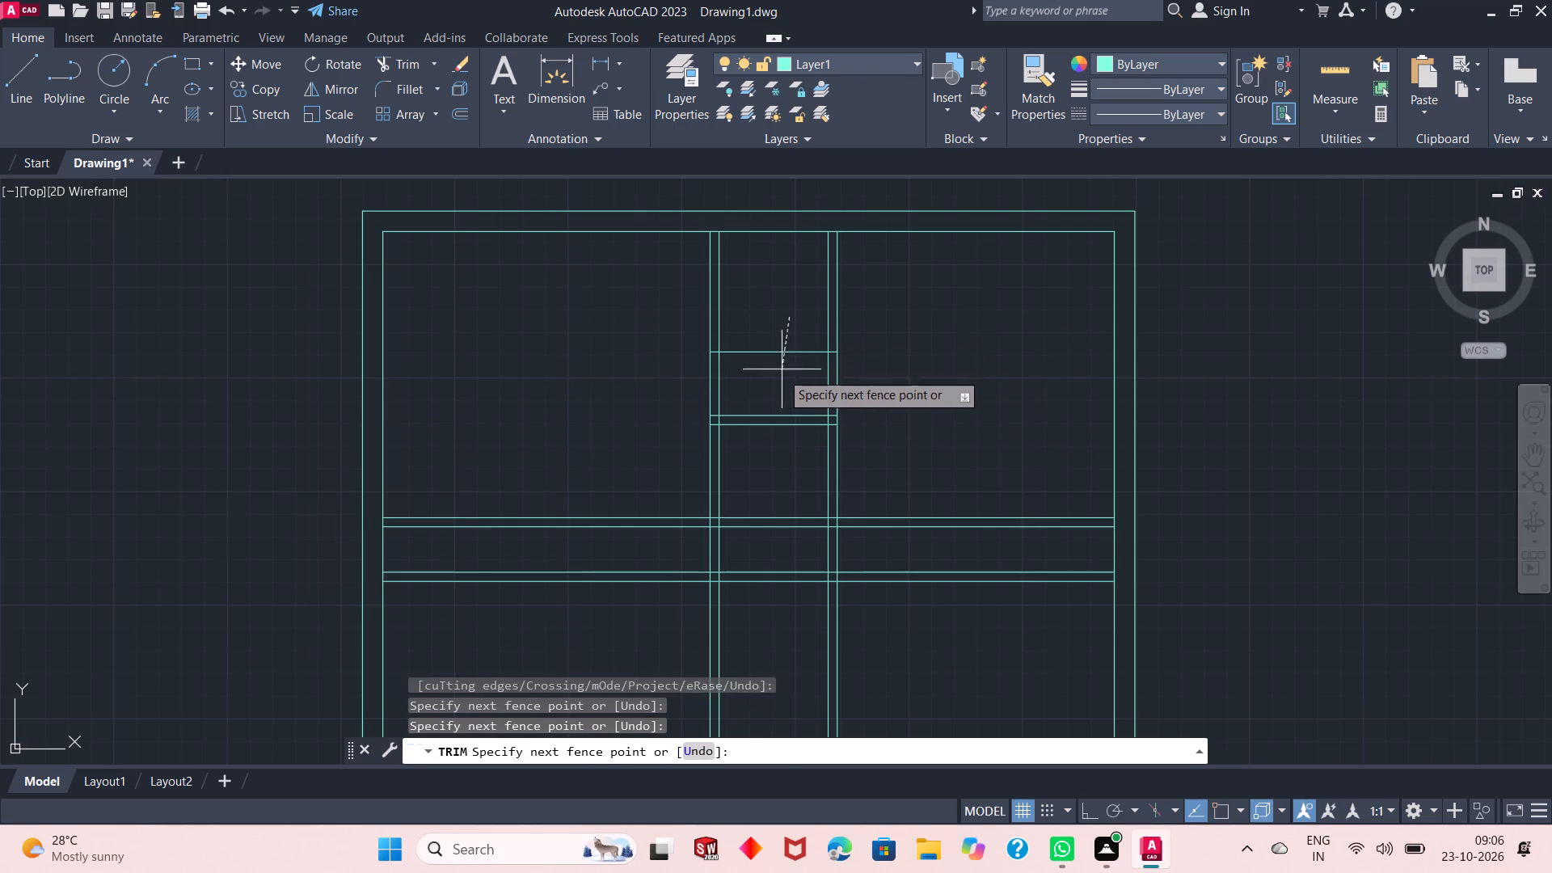
{"action": "left_click", "coordinate": [702, 378]}
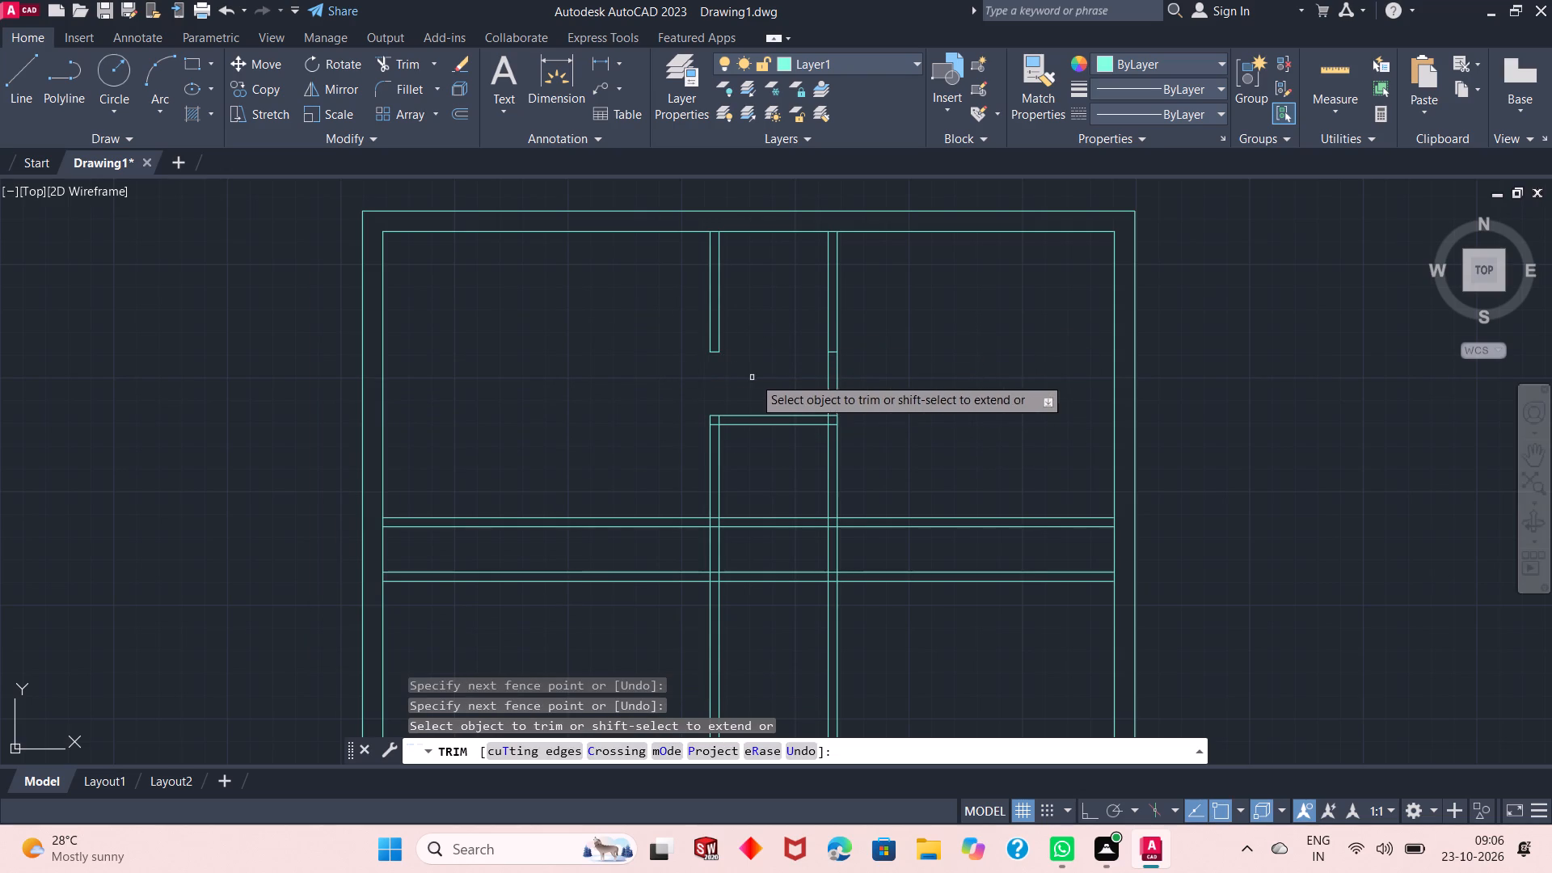
{"action": "left_click", "coordinate": [832, 352]}
Trim the overlapping line stubs where the short cross partition meets the east and west vertical partitions to clean both corners.
{"action": "scroll", "coordinate": [793, 432], "scroll_direction": "up", "scroll_amount": 3}
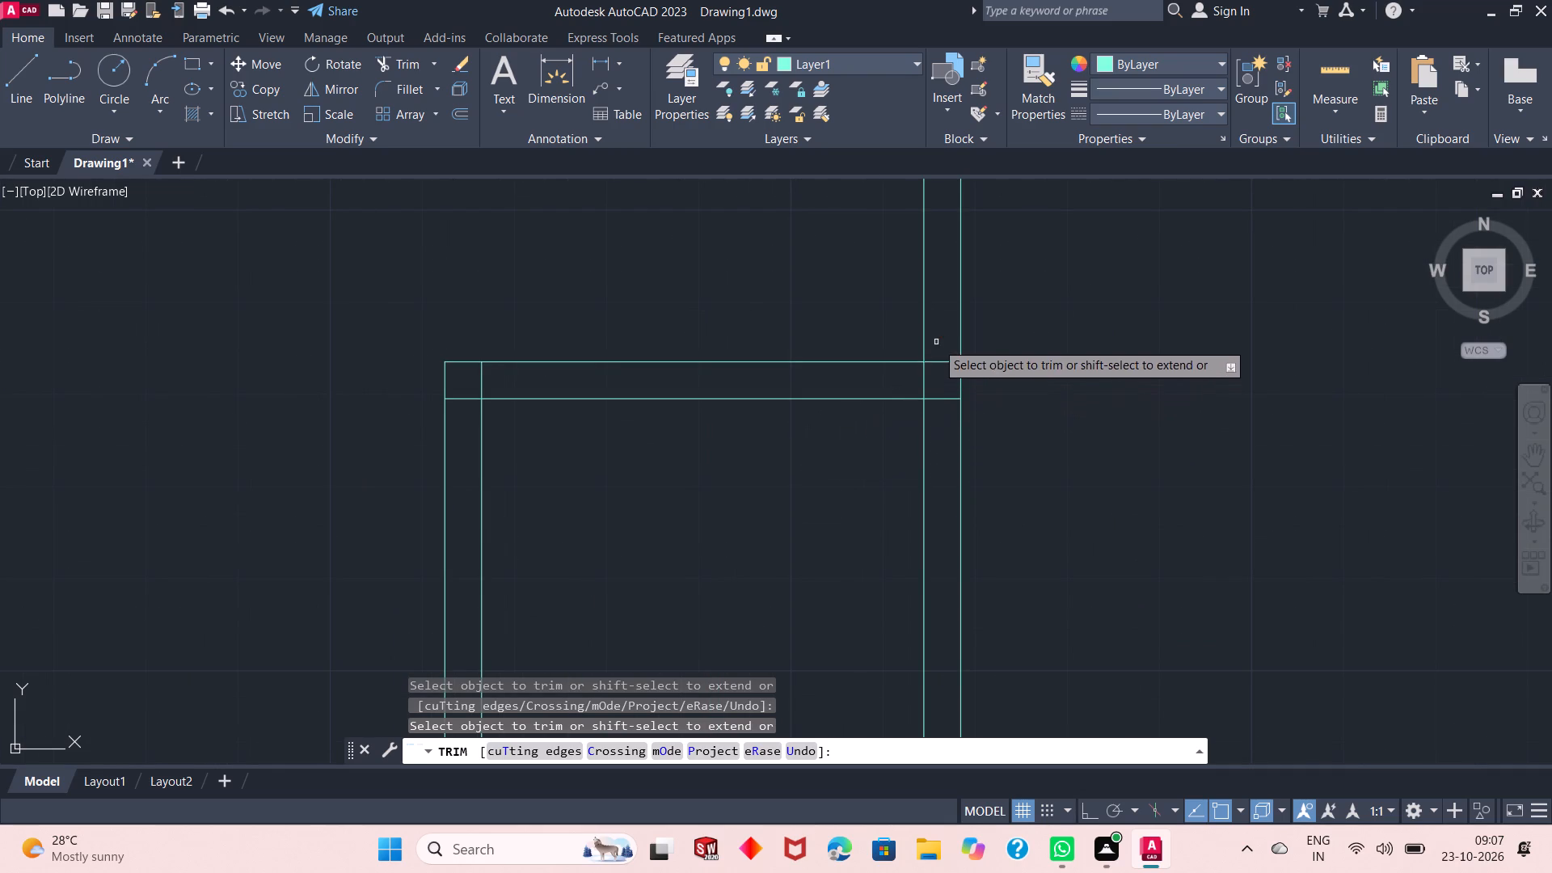
{"action": "left_click_drag", "start_coordinate": [936, 342], "coordinate": [909, 382]}
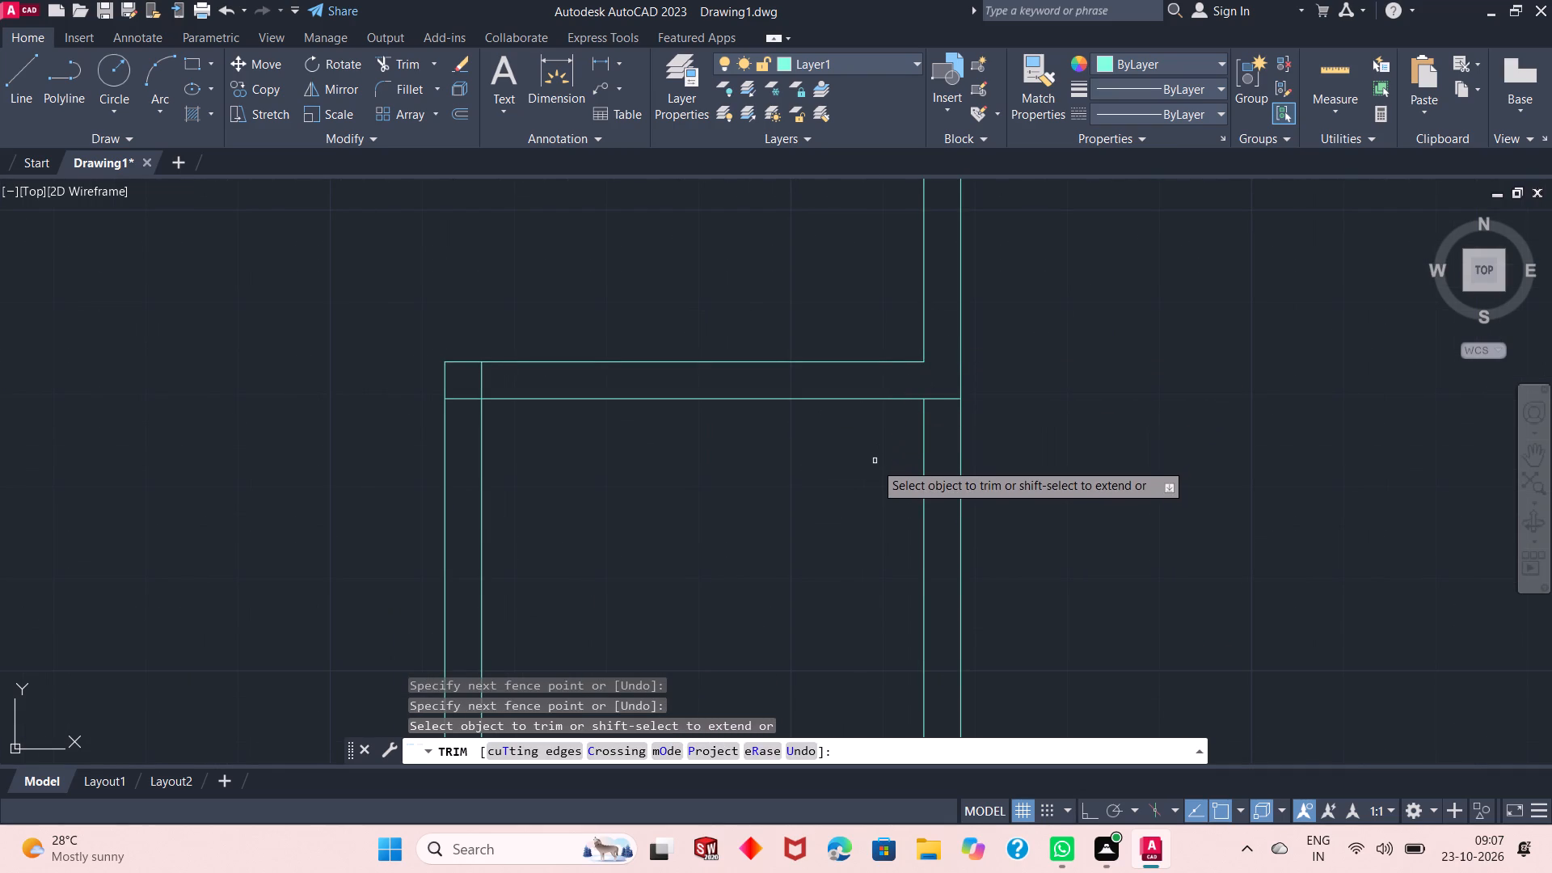
{"action": "scroll", "coordinate": [875, 465], "scroll_direction": "up", "scroll_amount": 2}
{"action": "scroll", "coordinate": [874, 464], "scroll_direction": "down", "scroll_amount": 3}
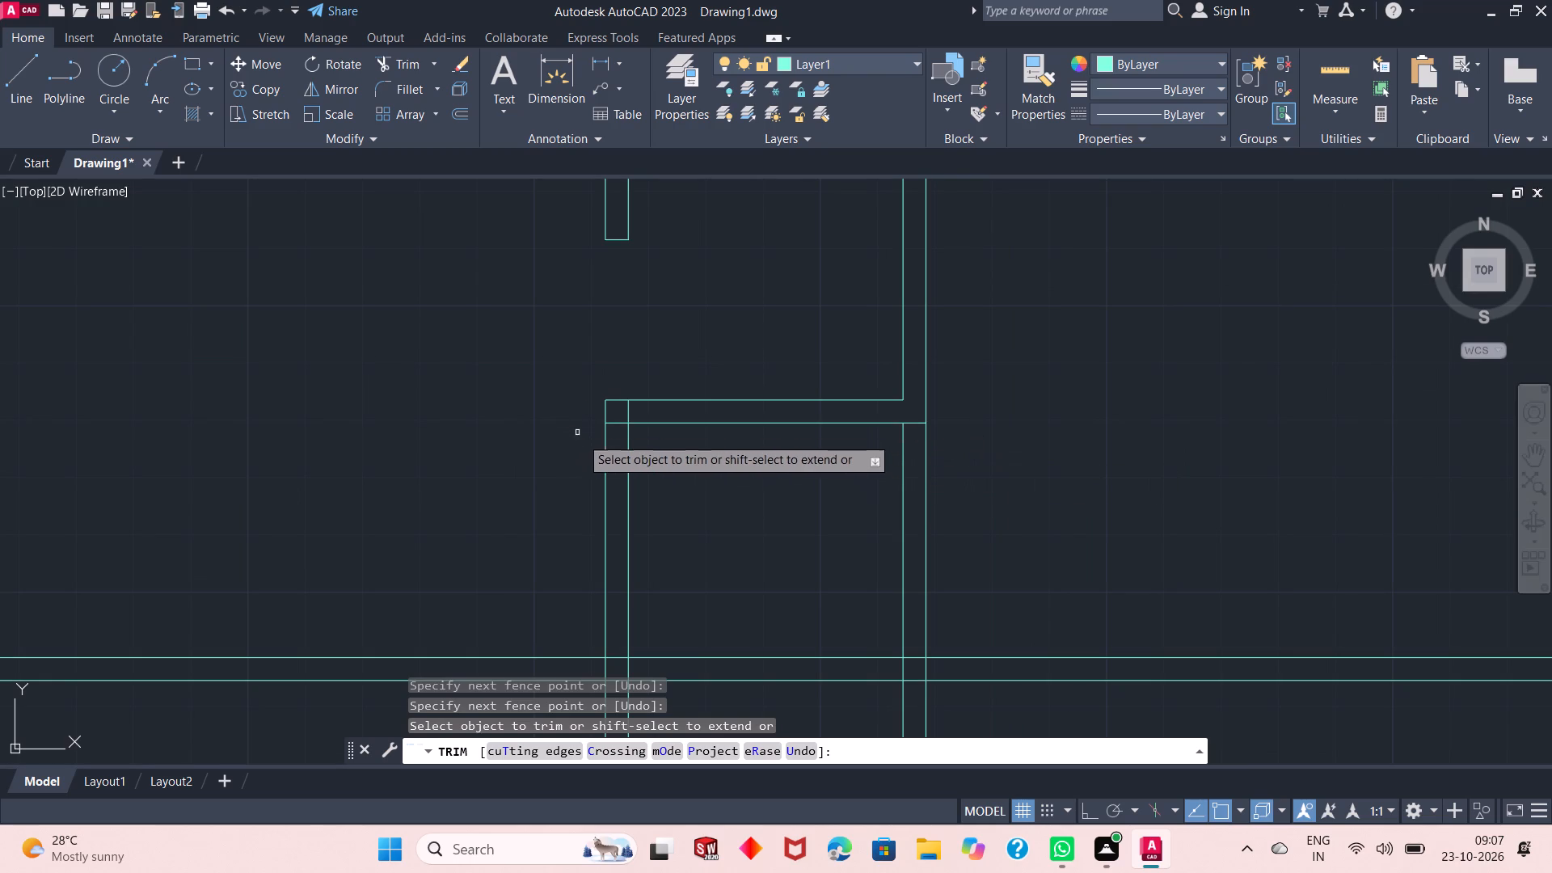
{"action": "scroll", "coordinate": [598, 445], "scroll_direction": "up", "scroll_amount": 1}
{"action": "left_click_drag", "start_coordinate": [663, 392], "coordinate": [635, 398]}
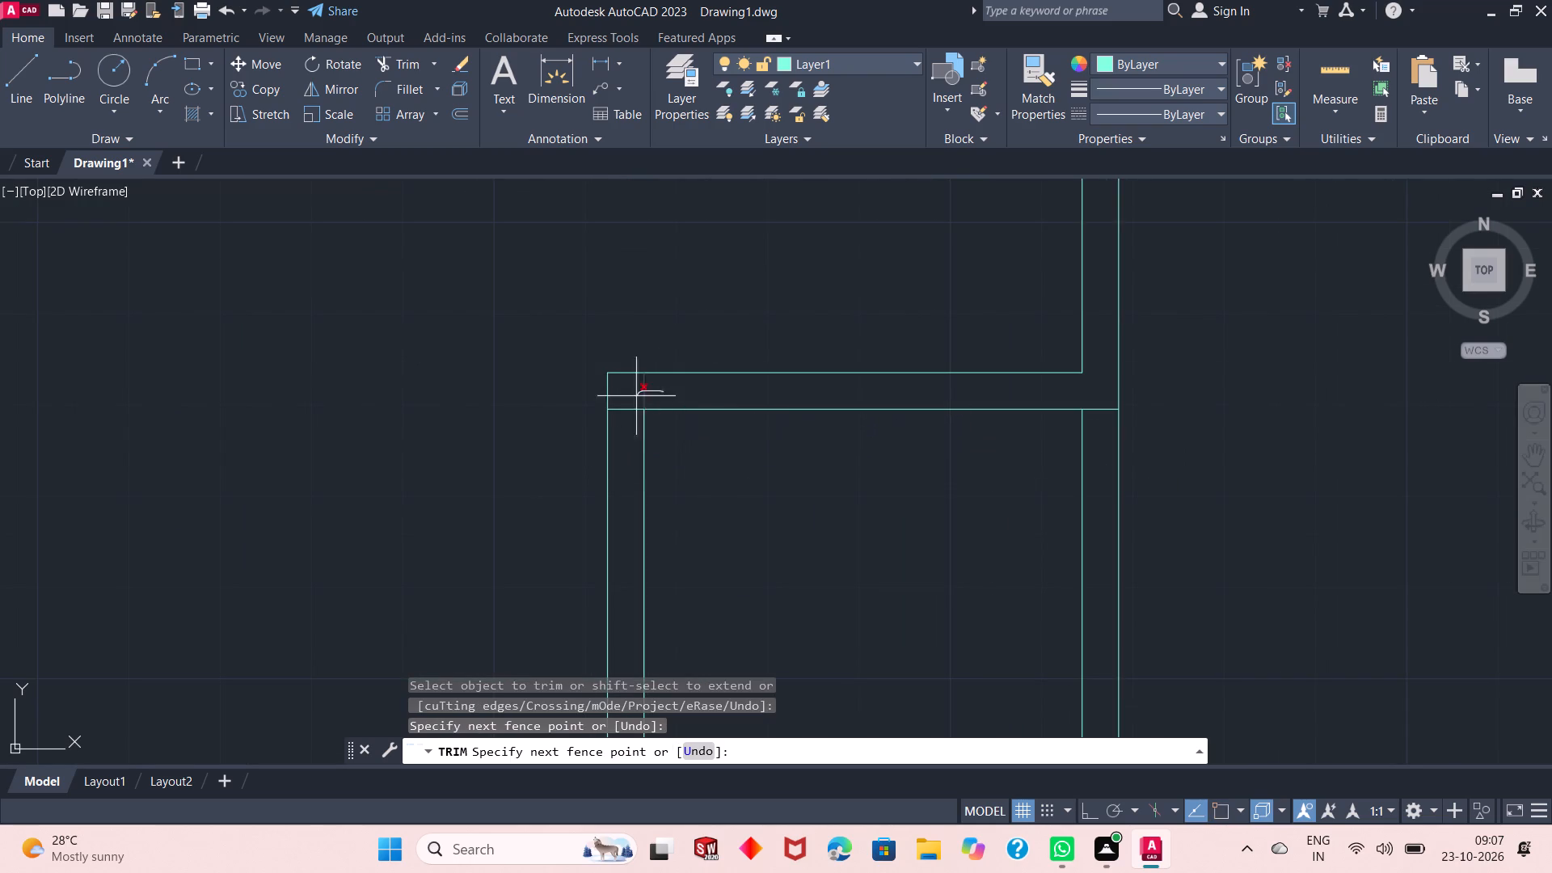
{"action": "left_click_drag", "start_coordinate": [635, 398], "coordinate": [626, 426]}
{"action": "scroll", "coordinate": [630, 361], "scroll_direction": "down", "scroll_amount": 2}
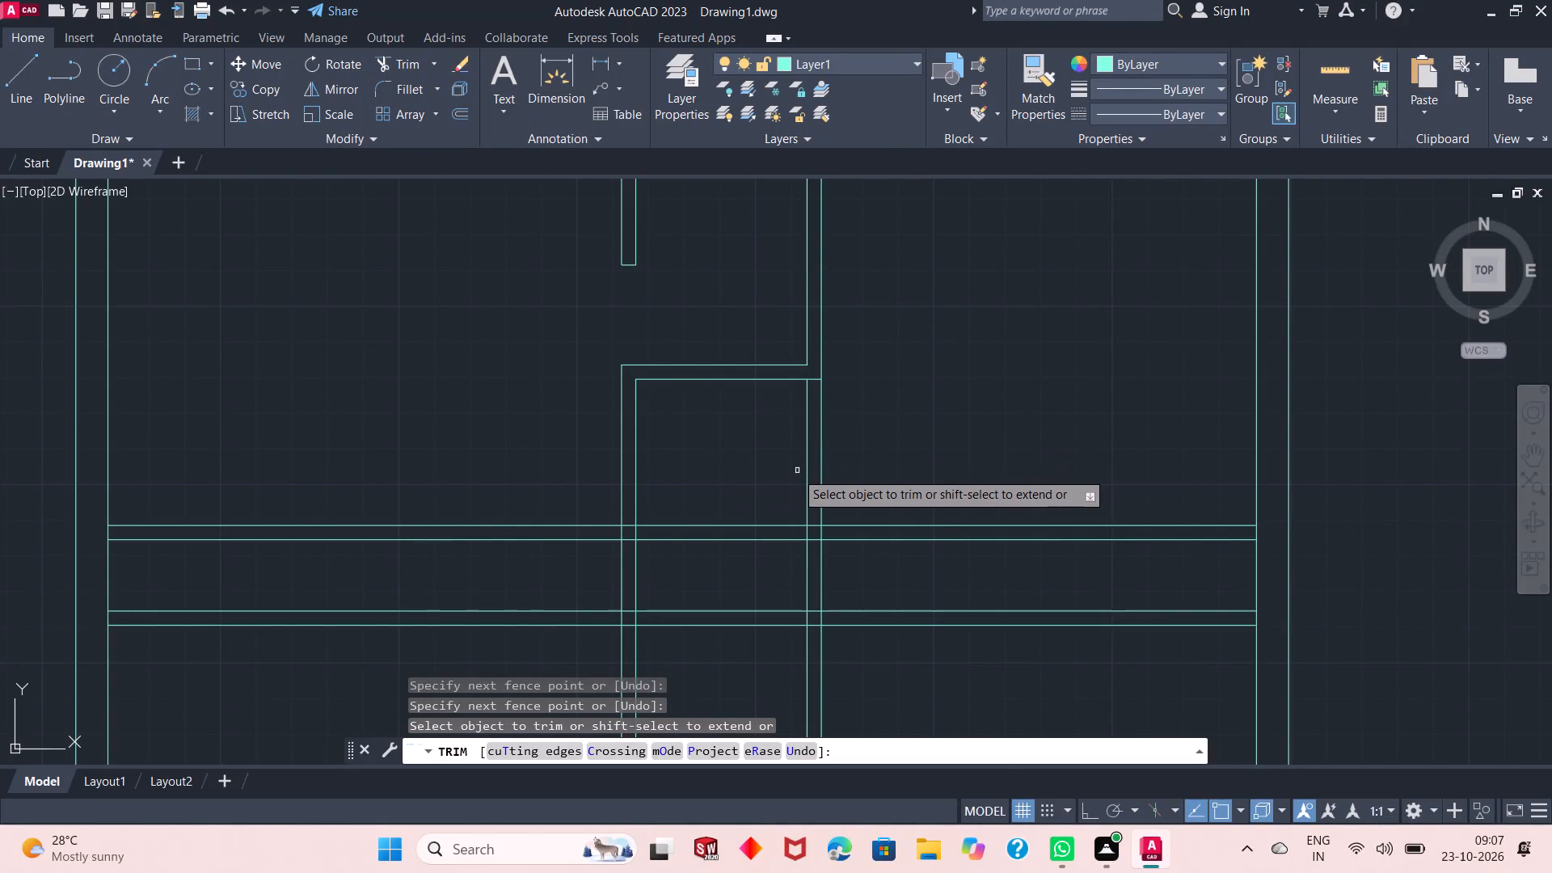
Trim both lines of the east vertical partition between the short cross partition and the upper full-width horizontal partition.
{"action": "left_click", "coordinate": [792, 470]}
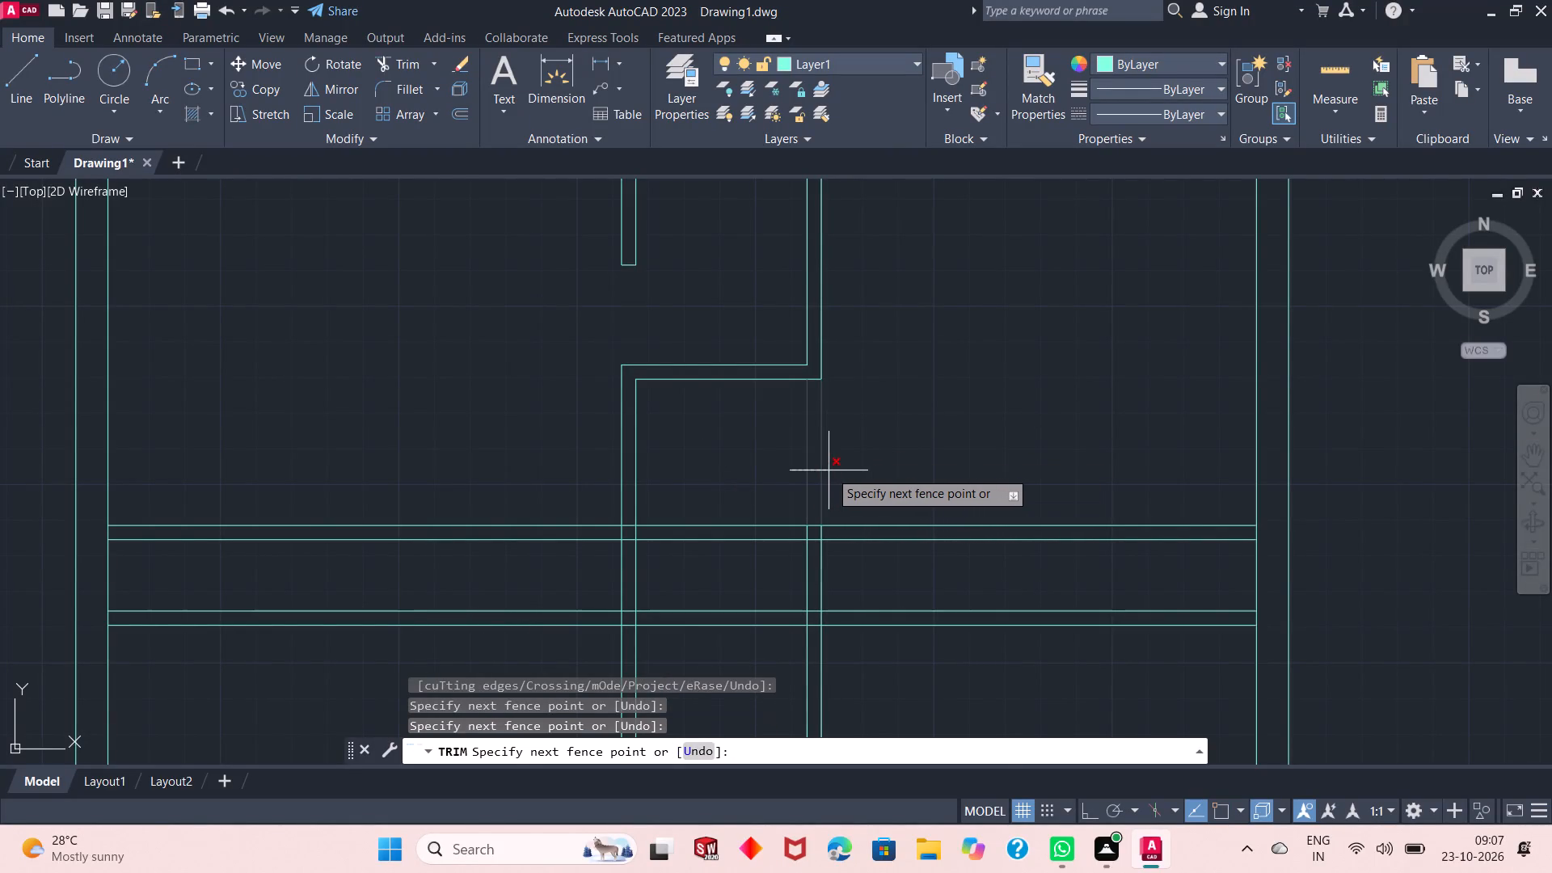
{"action": "left_click", "coordinate": [837, 470]}
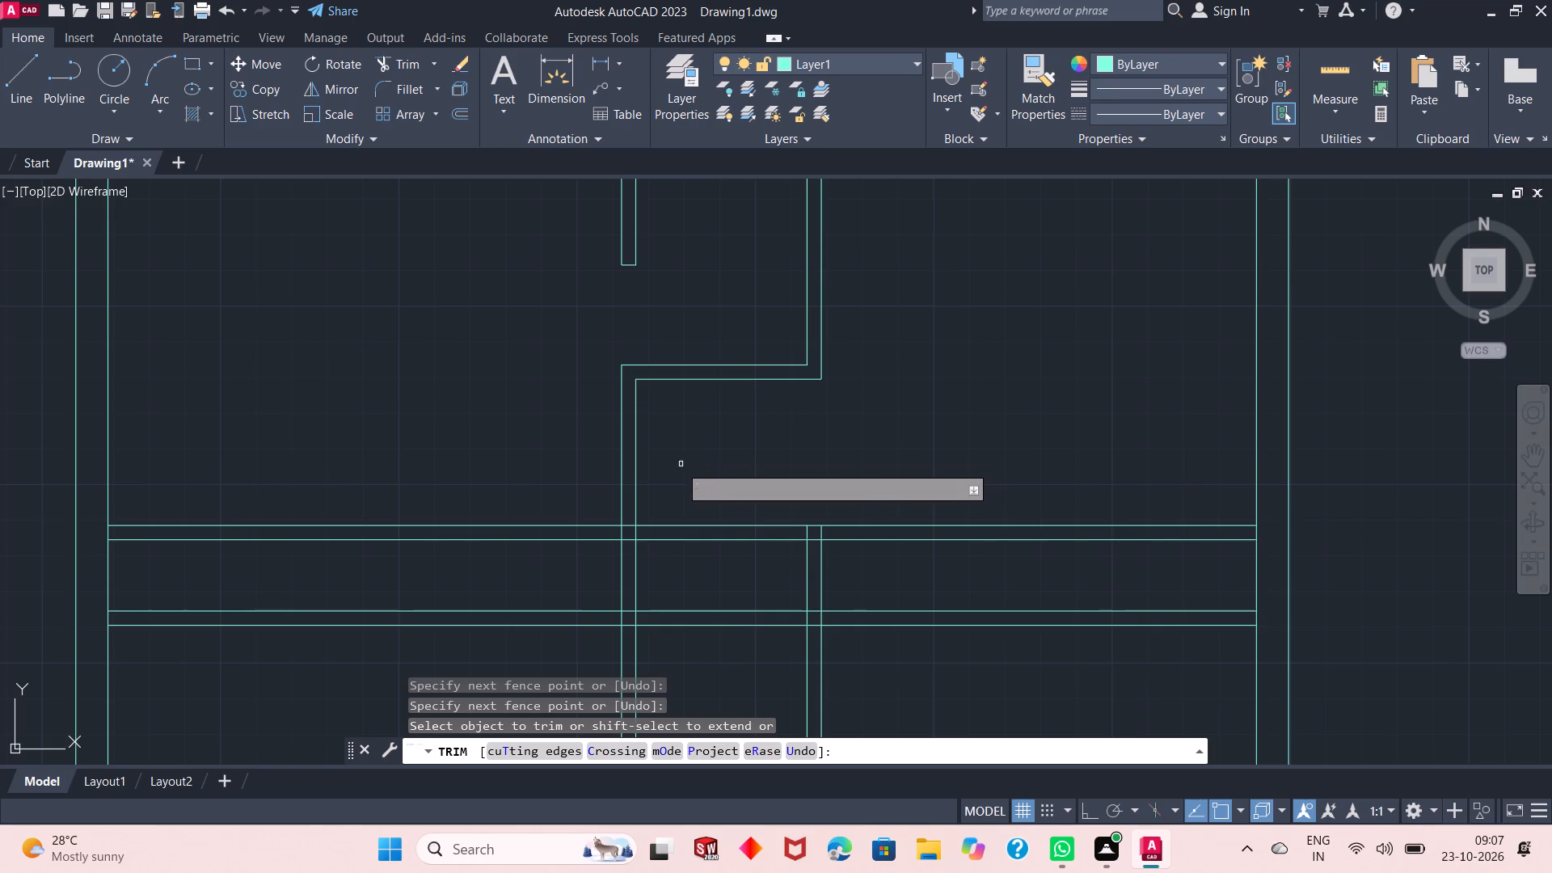
{"action": "right_click", "coordinate": [872, 449]}
{"action": "left_click", "coordinate": [895, 458]}
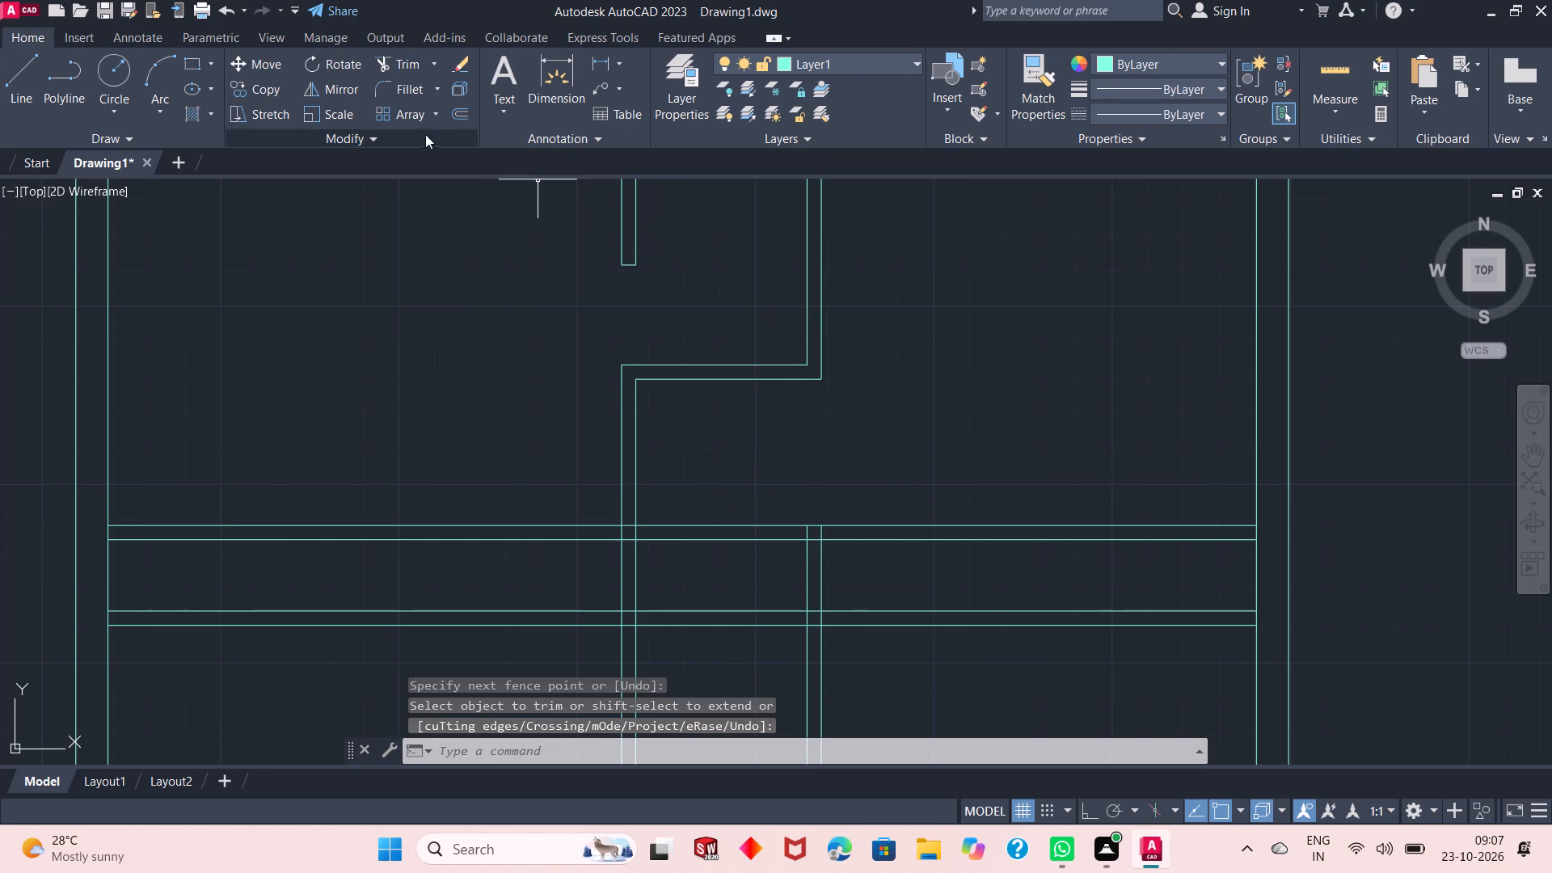
Offset the top line of the upper full-width horizontal partition 8" upward using the Through option.
{"action": "left_click", "coordinate": [458, 116]}
{"action": "right_click", "coordinate": [382, 249]}
{"action": "left_click", "coordinate": [414, 258]}
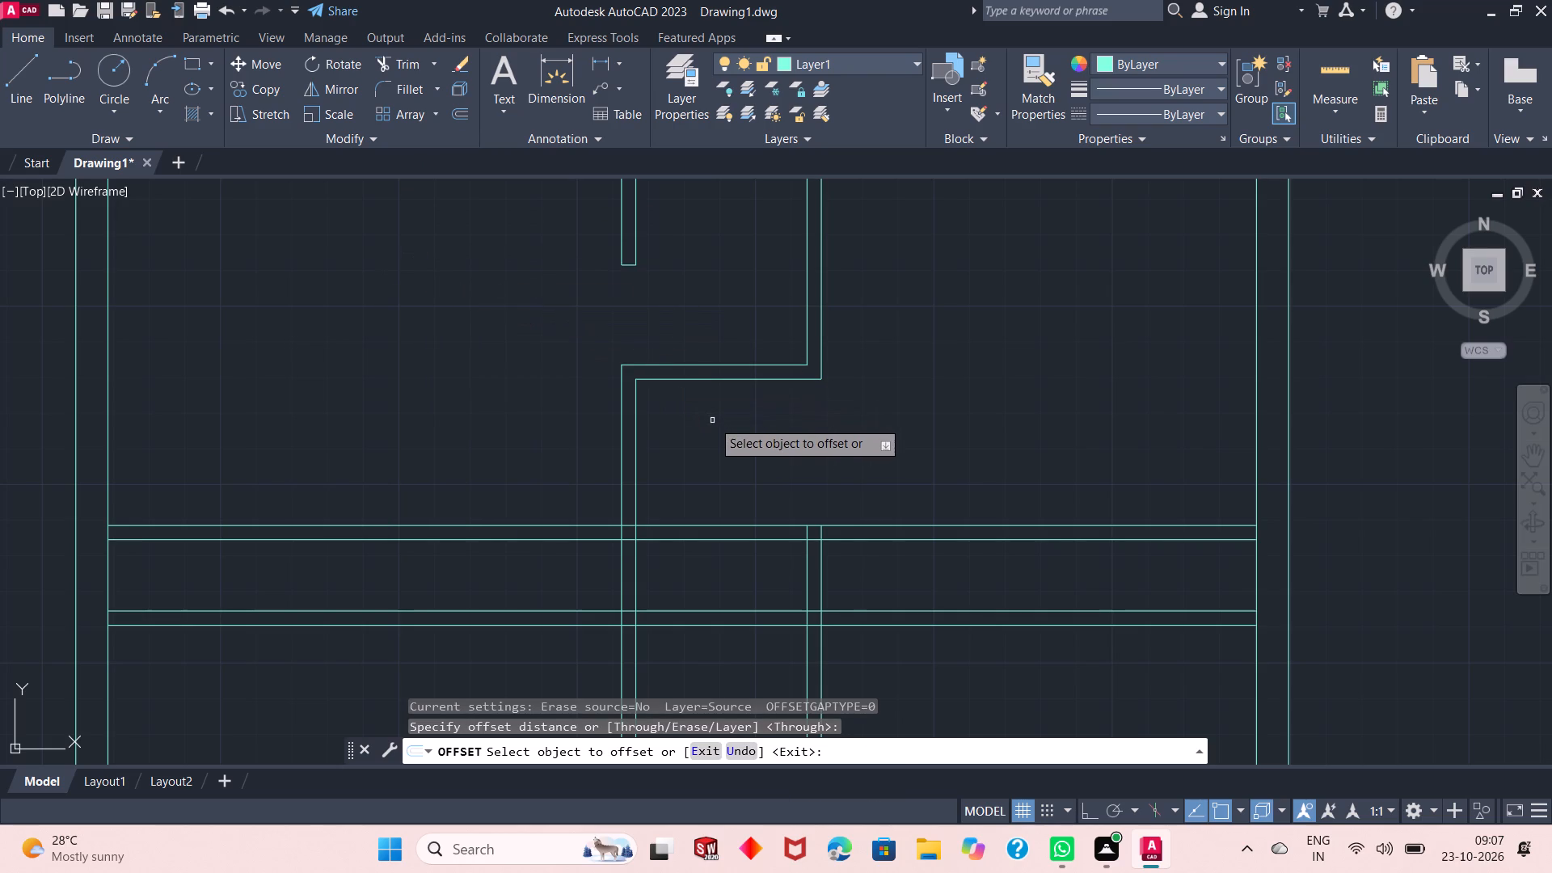
{"action": "left_click", "coordinate": [709, 525]}
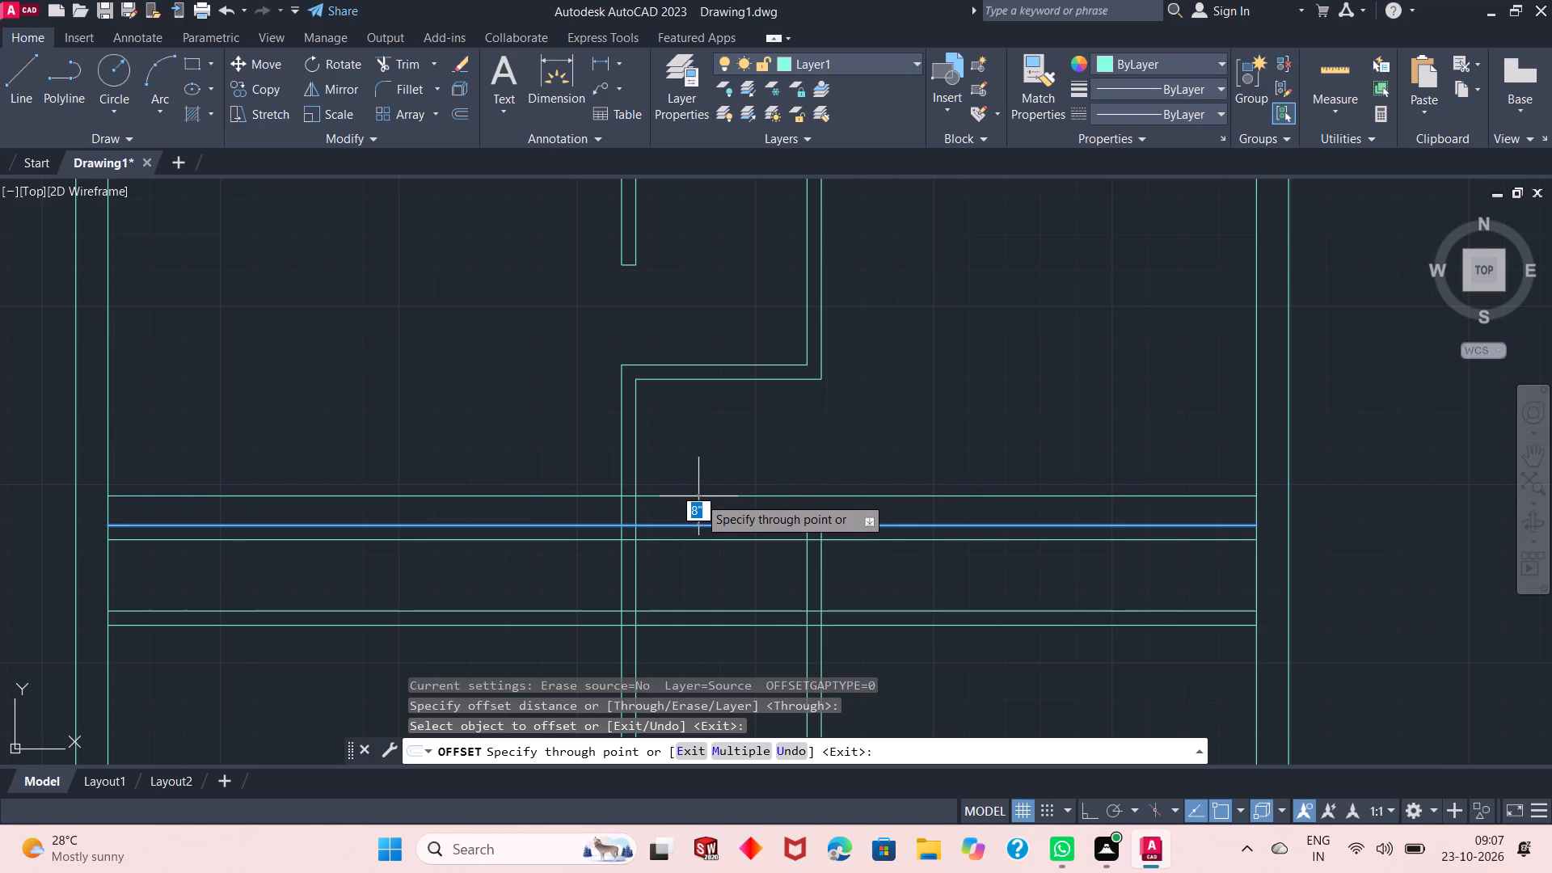
{"action": "type", "text": "8\""}
{"action": "key", "text": "Return"}
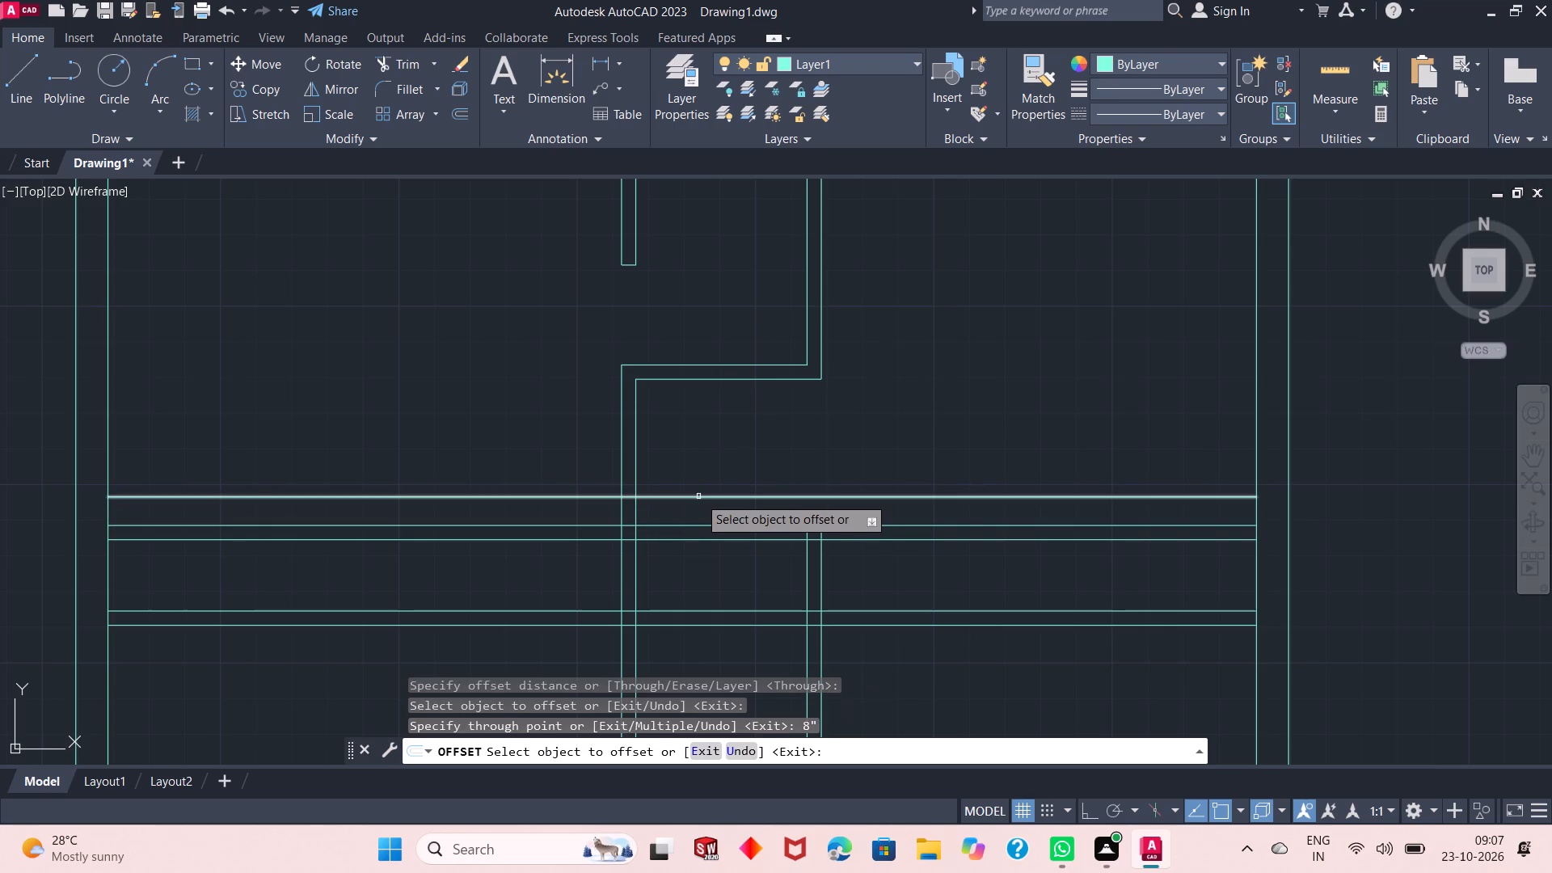
{"action": "right_click", "coordinate": [747, 443]}
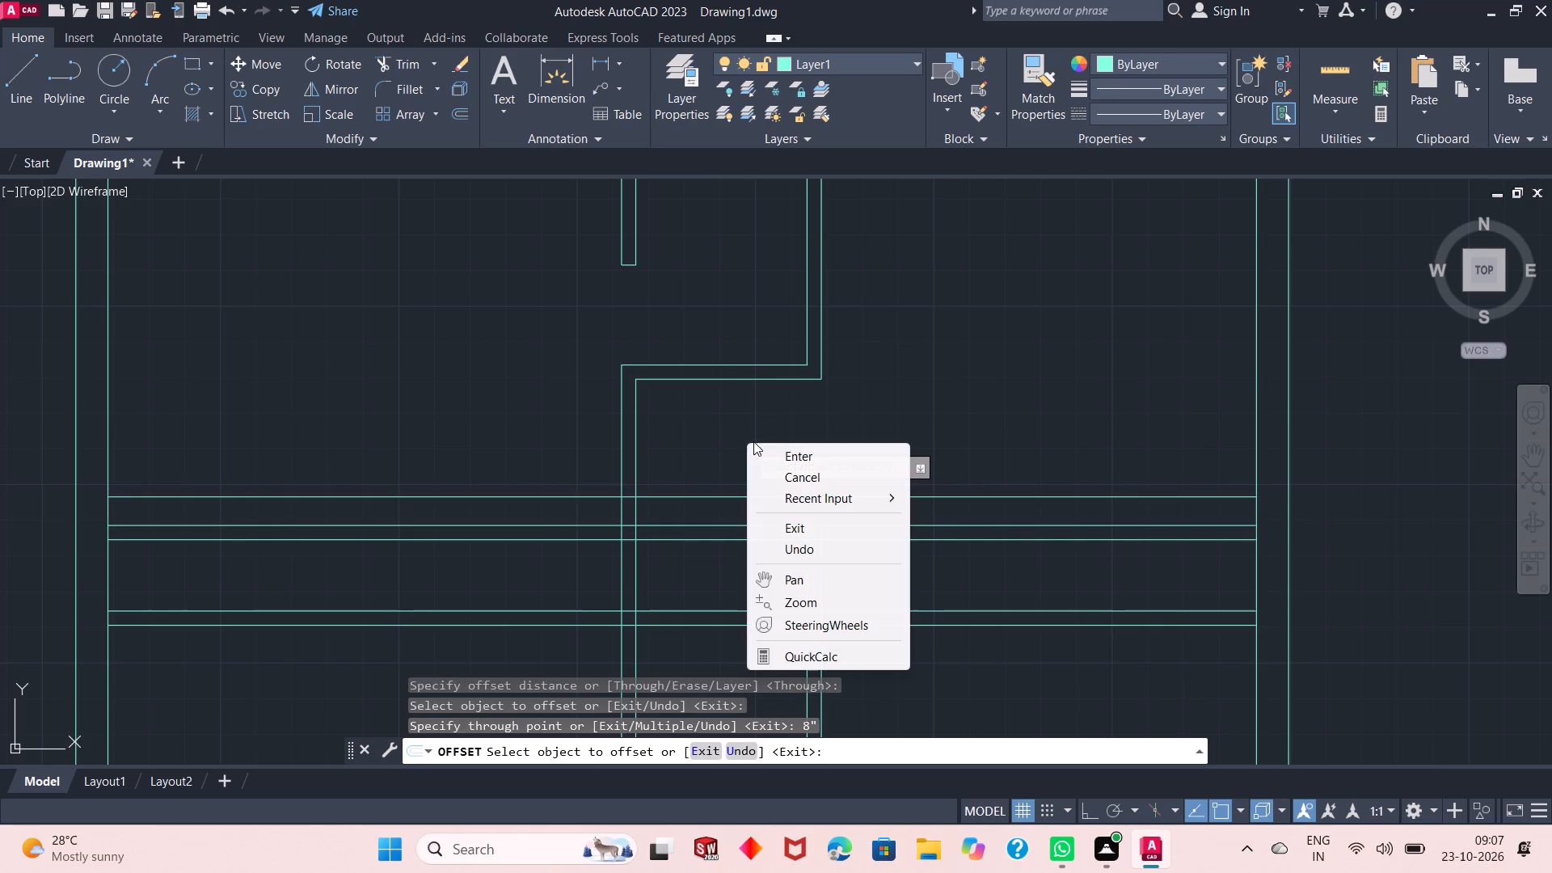
{"action": "left_click", "coordinate": [770, 460]}
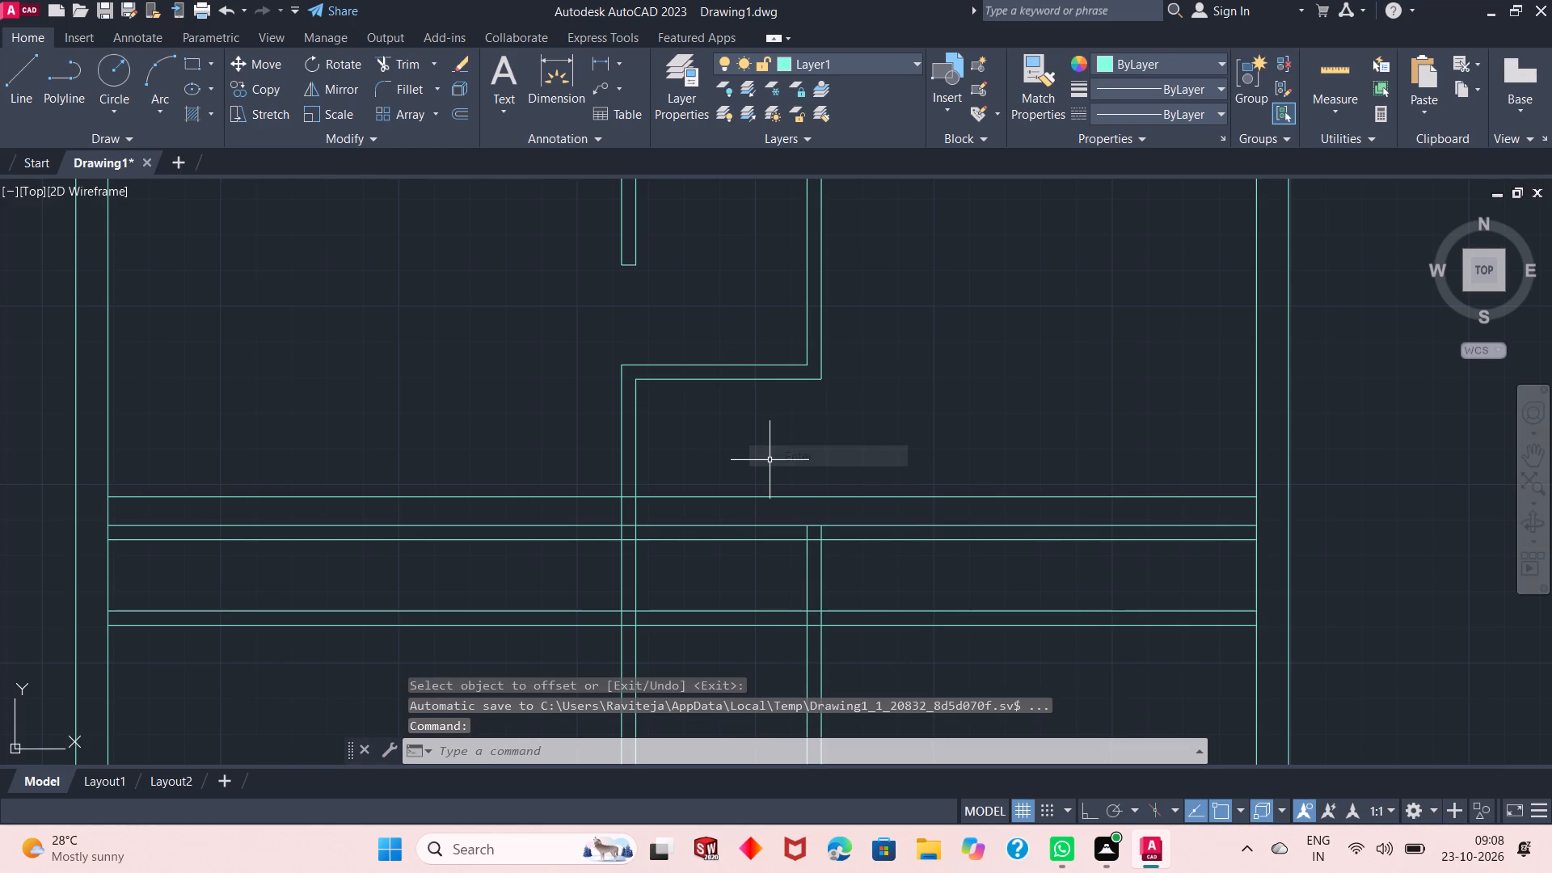
Trim the 8" marker line on both sides of the west vertical partition, and the partition's lines between the marker and the horizontal wall below.
{"action": "scroll", "coordinate": [770, 460], "scroll_direction": "down", "scroll_amount": 1}
{"action": "scroll", "coordinate": [770, 460], "scroll_direction": "up", "scroll_amount": 1}
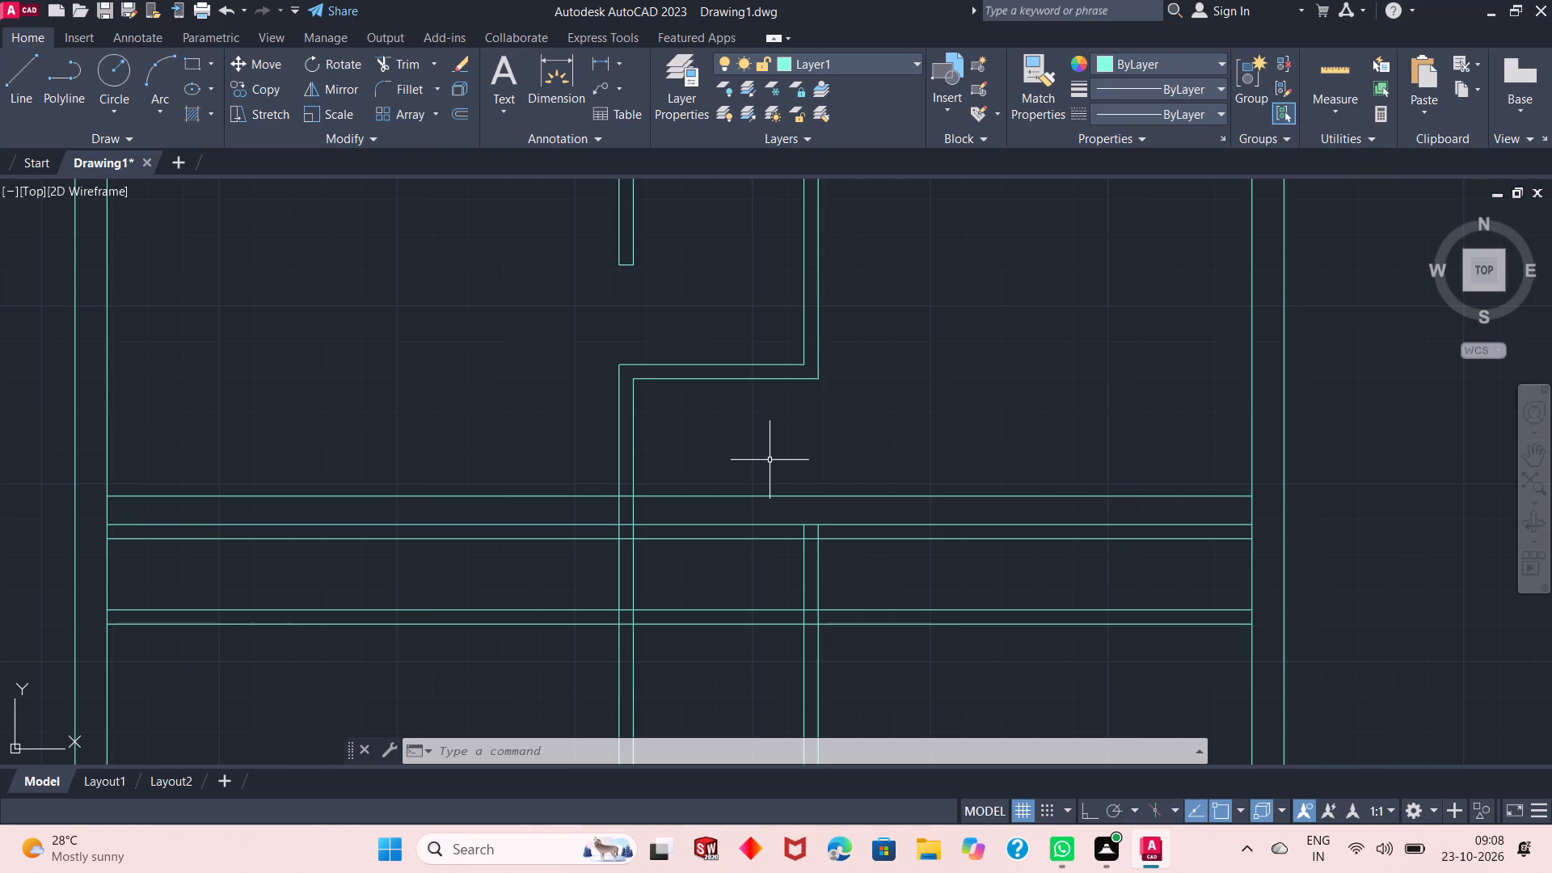
{"action": "scroll", "coordinate": [770, 460], "scroll_direction": "down", "scroll_amount": 1}
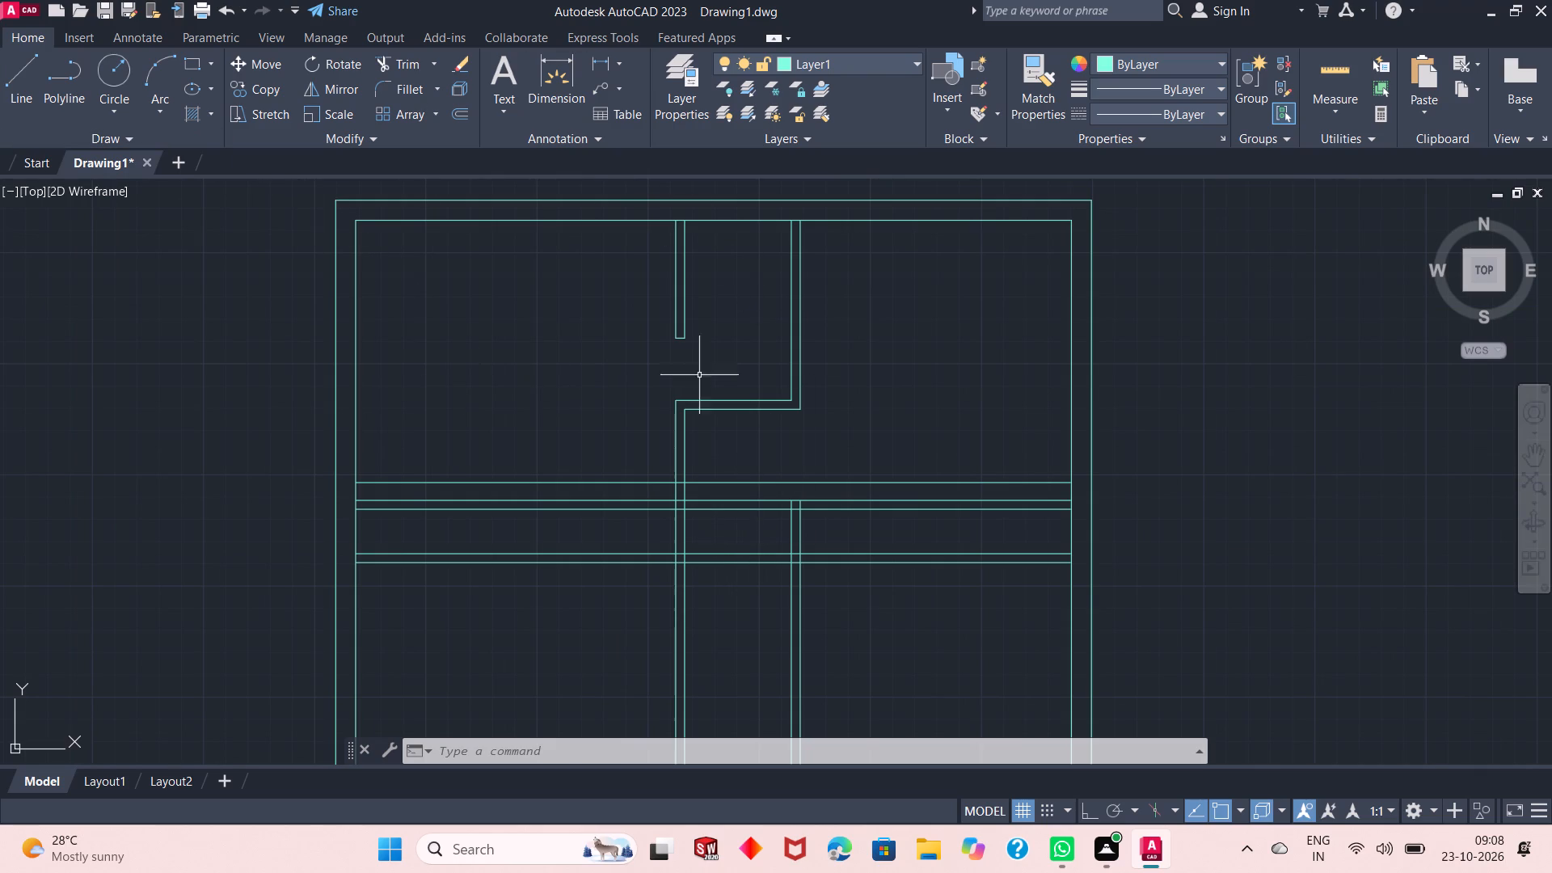
{"action": "left_click", "coordinate": [398, 70]}
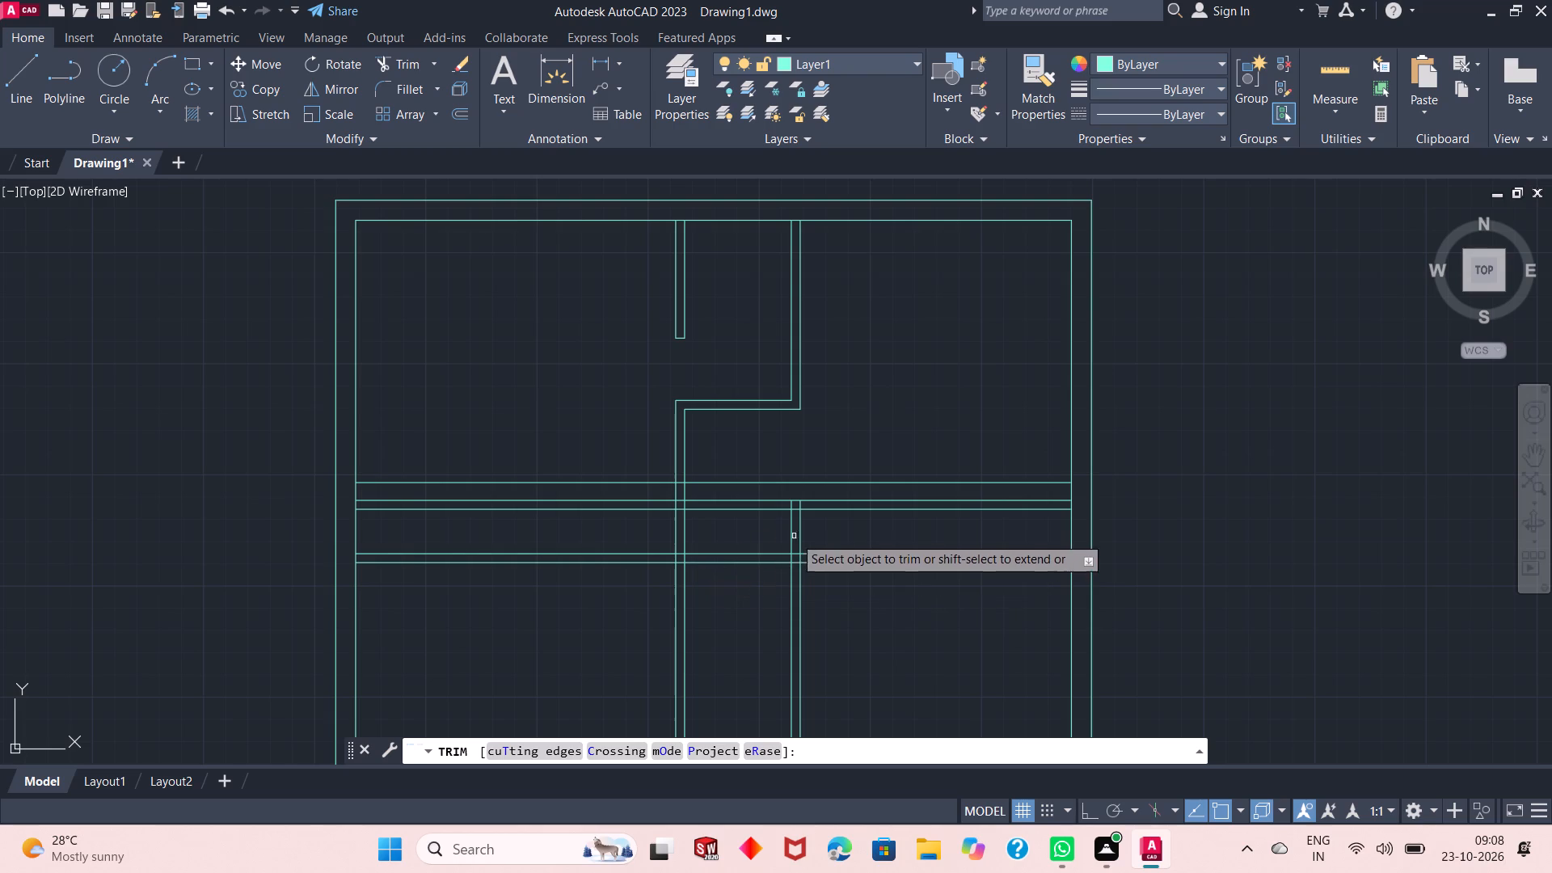
{"action": "left_click", "coordinate": [749, 473]}
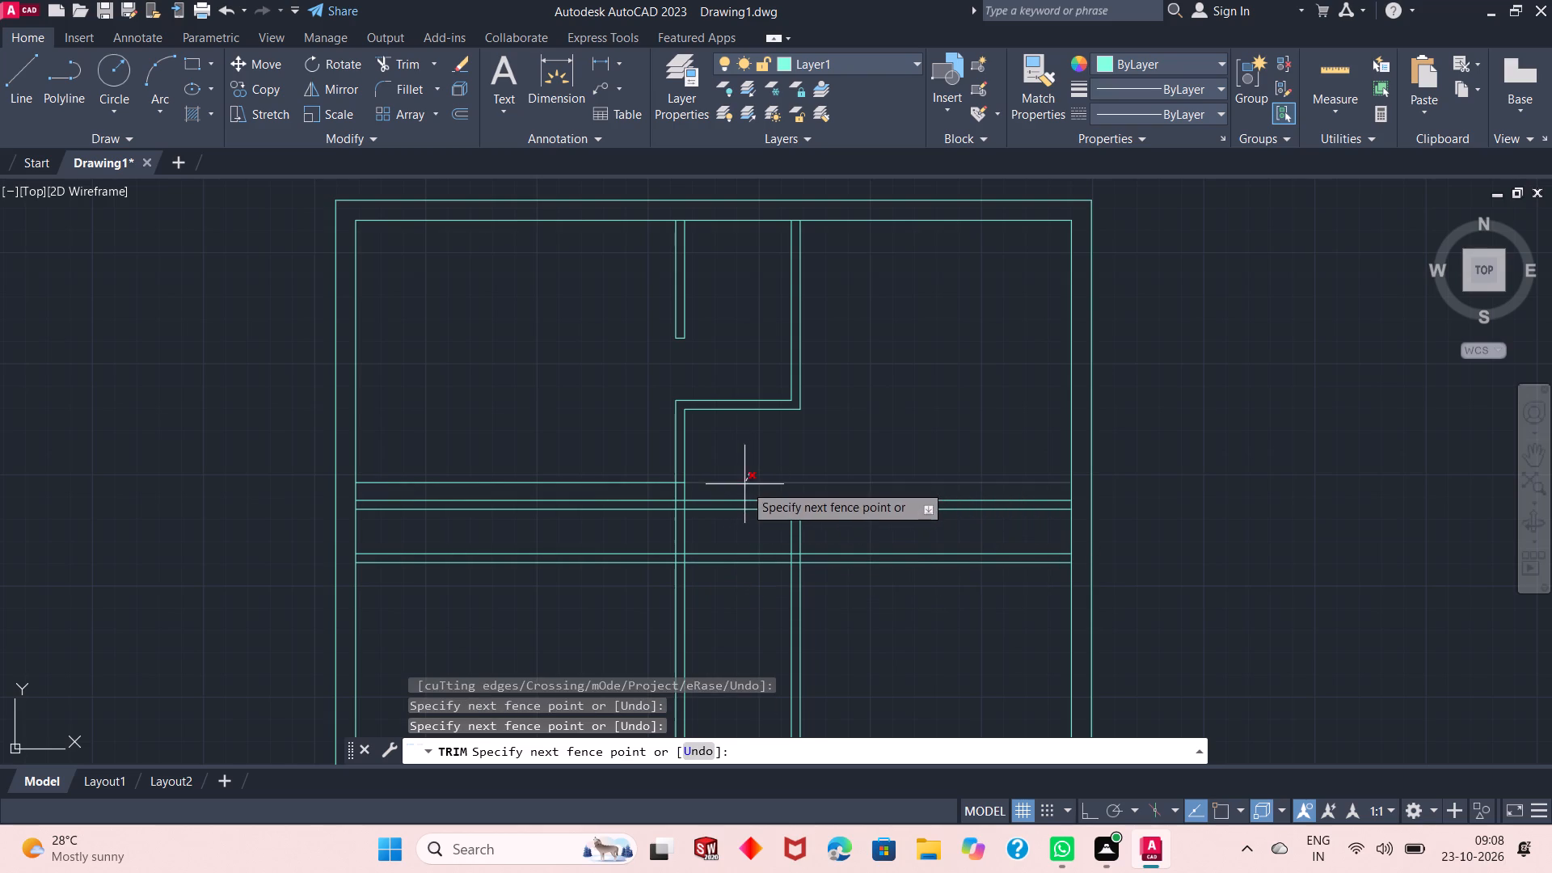
{"action": "left_click", "coordinate": [744, 484]}
{"action": "left_click", "coordinate": [604, 448]}
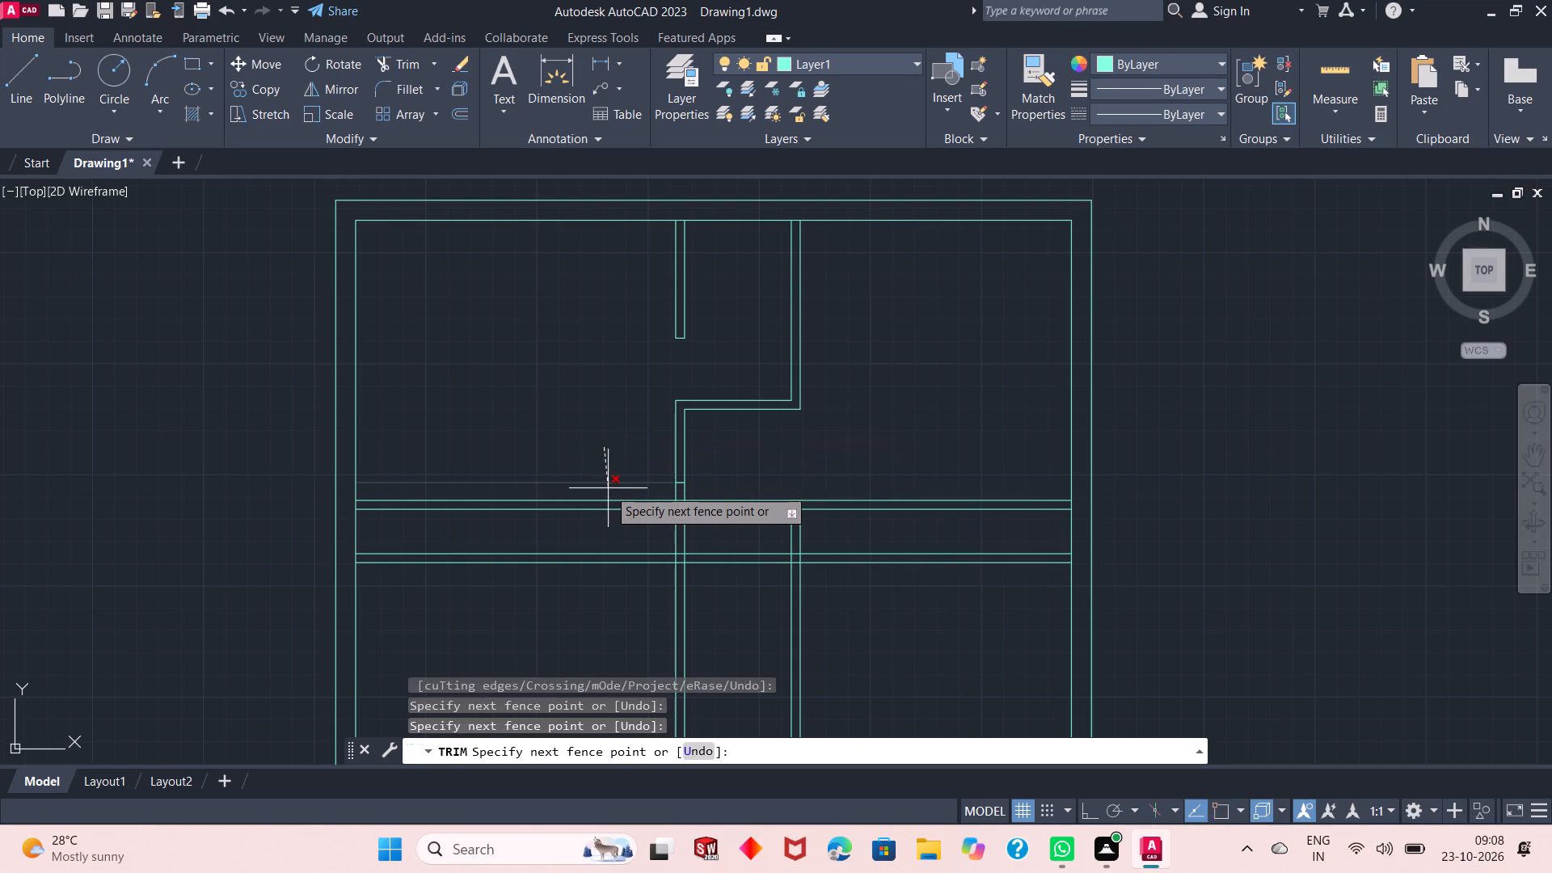
{"action": "left_click", "coordinate": [608, 488]}
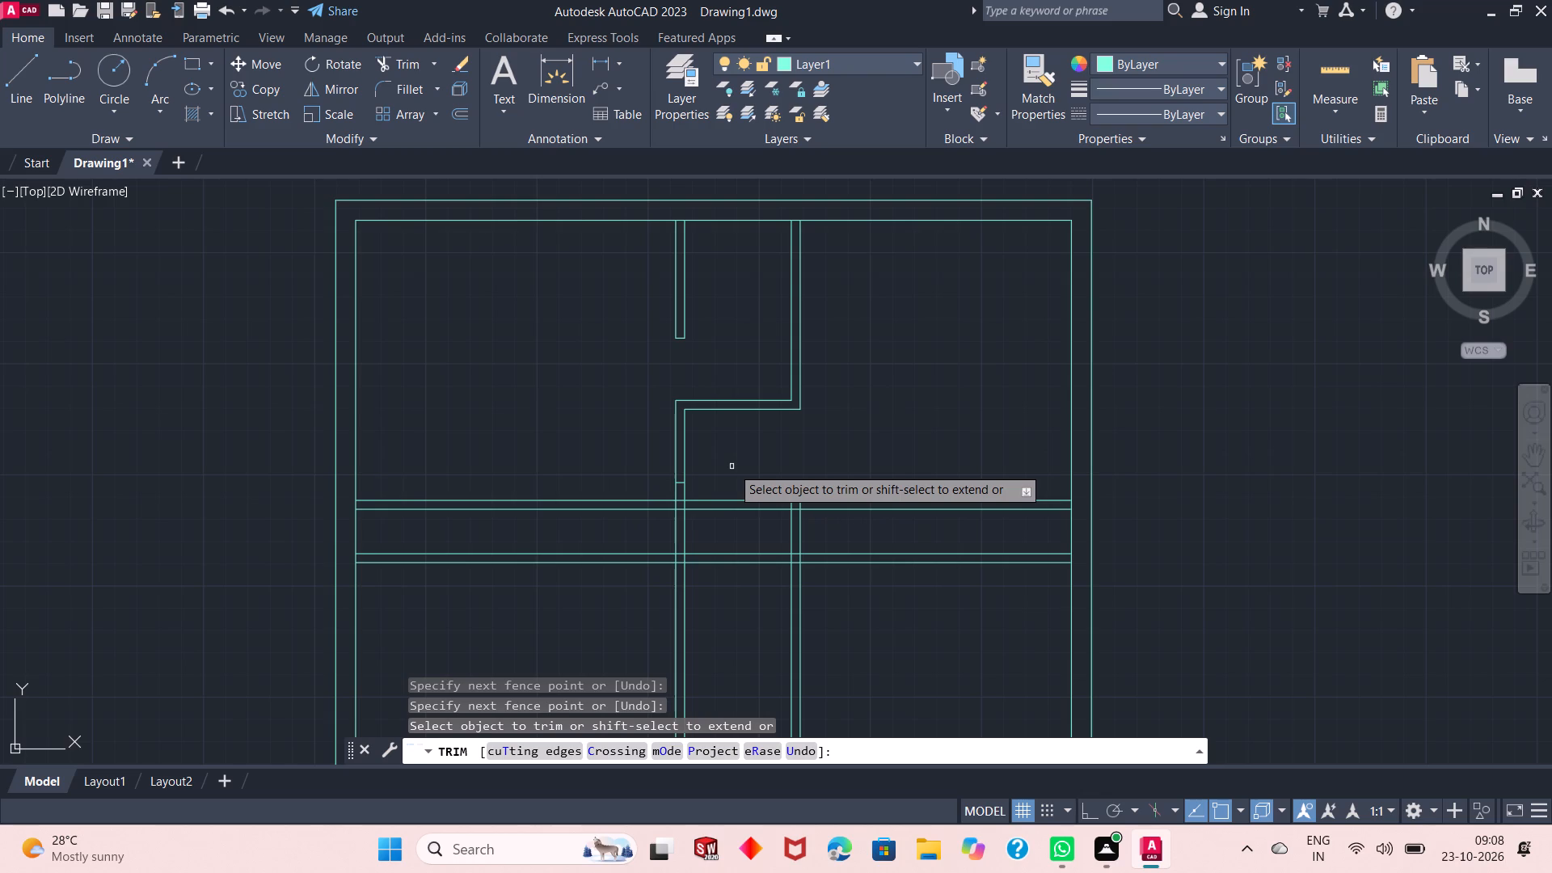
{"action": "scroll", "coordinate": [744, 497], "scroll_direction": "up", "scroll_amount": 1}
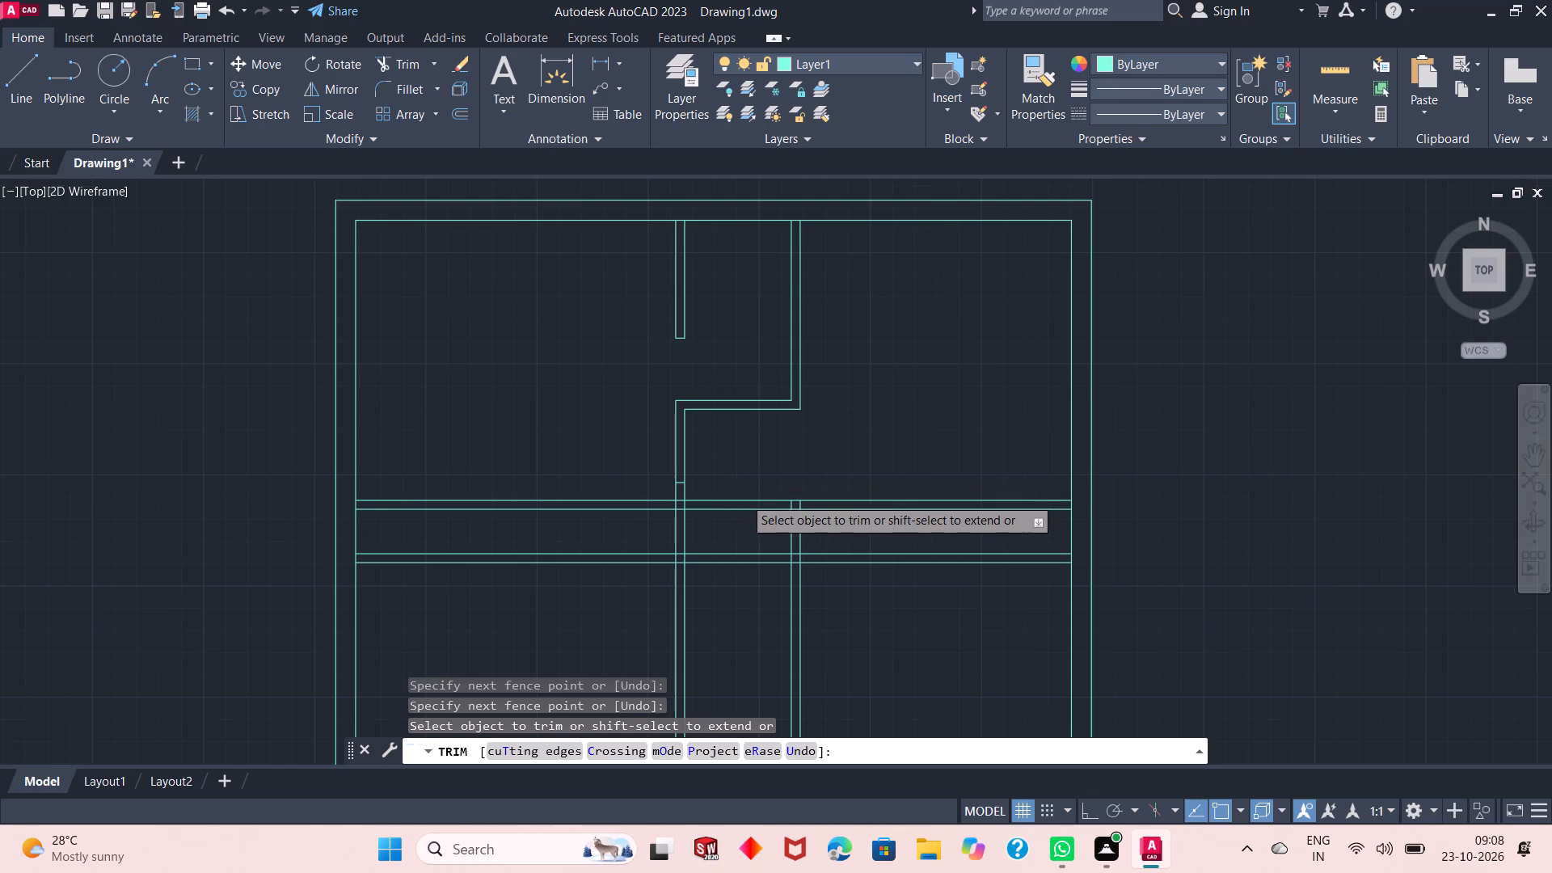
{"action": "left_click", "coordinate": [659, 482]}
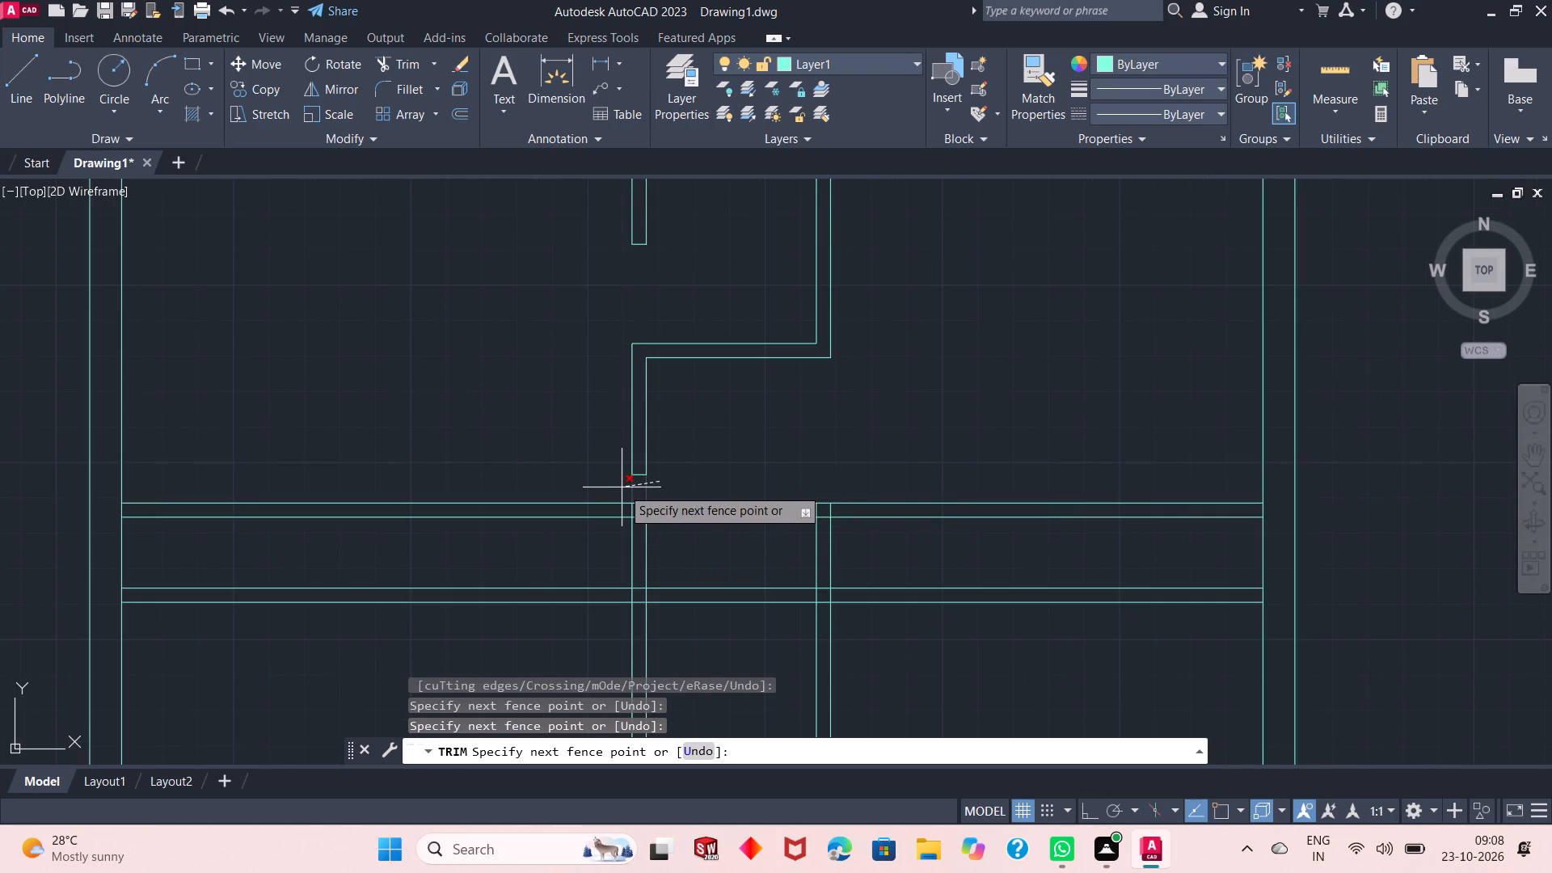
{"action": "left_click", "coordinate": [622, 487]}
Trim away the upper full-width partition west of the east vertical partition, plus the west vertical partition between the two full-width walls, including leftover stubs.
{"action": "left_click", "coordinate": [597, 484]}
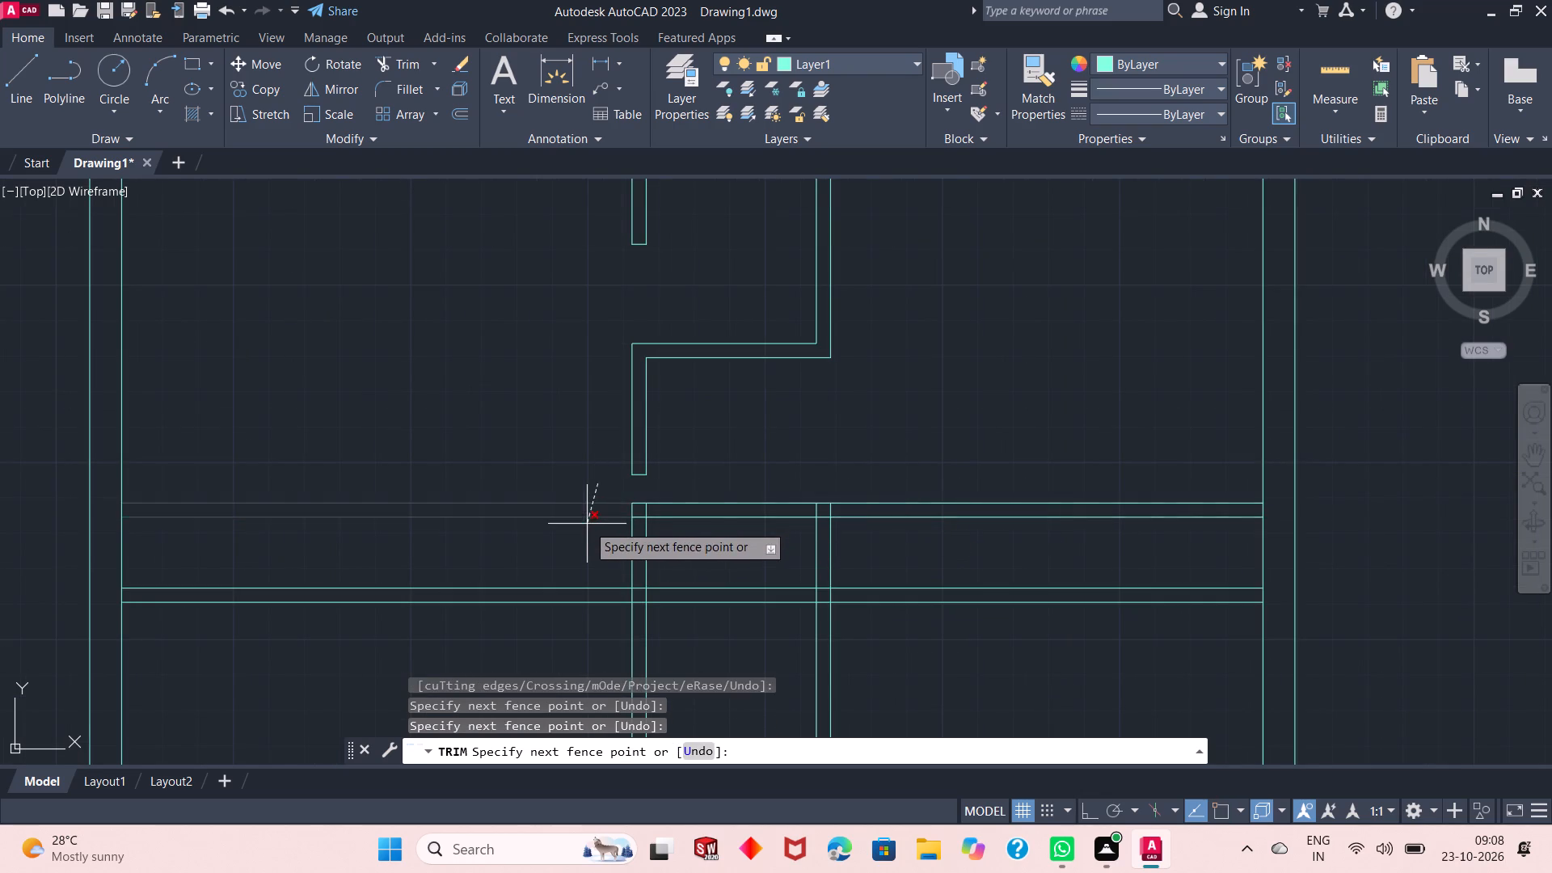
{"action": "double_click", "coordinate": [586, 525]}
{"action": "left_click", "coordinate": [652, 535]}
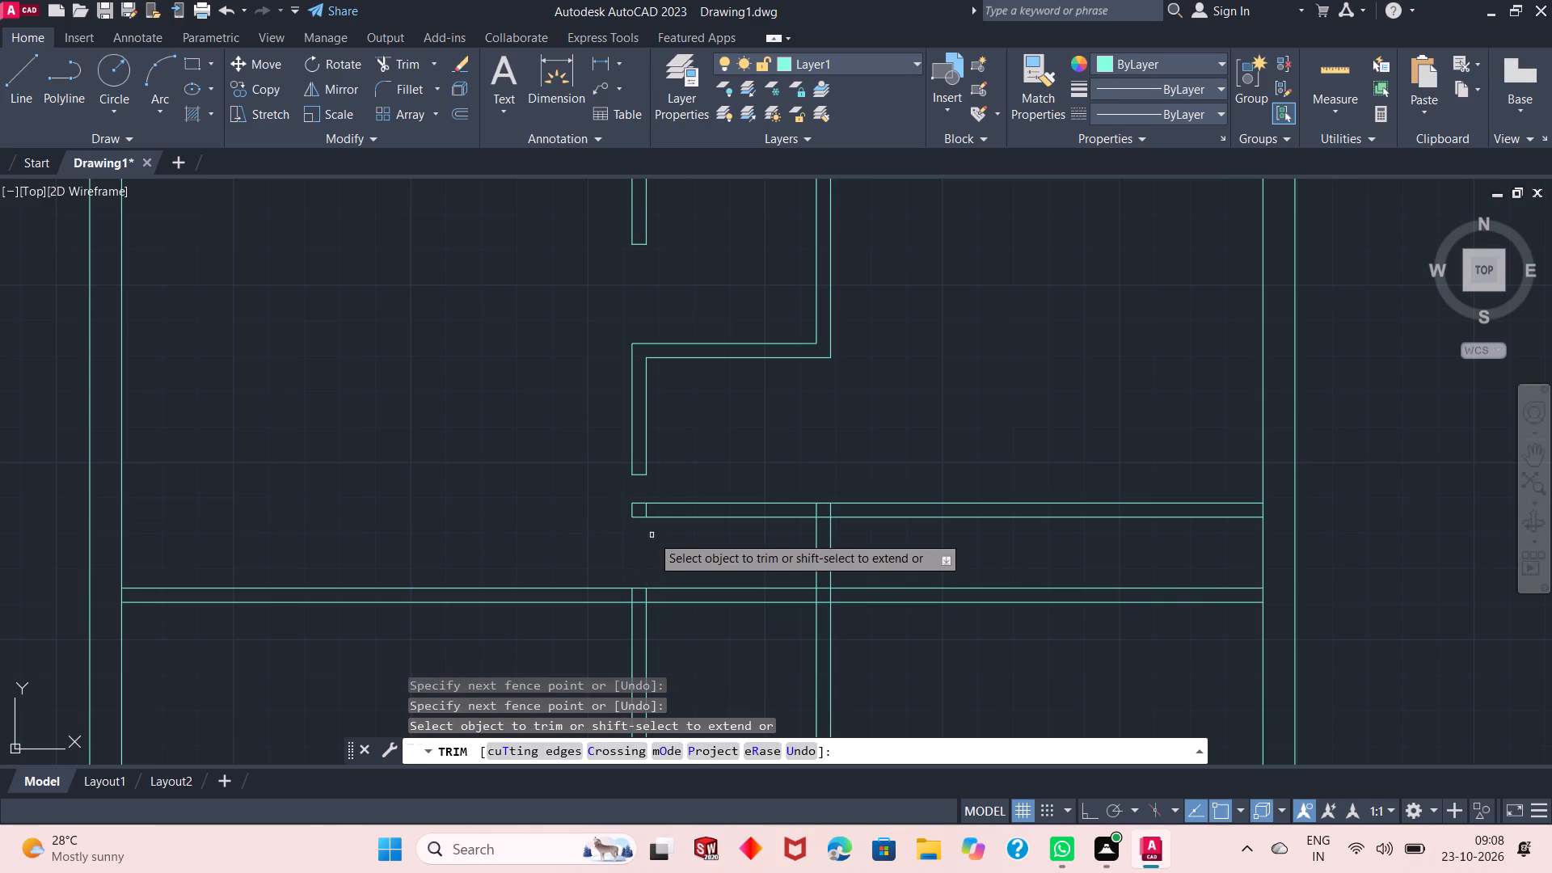
{"action": "left_click", "coordinate": [689, 534]}
{"action": "left_click", "coordinate": [715, 484]}
{"action": "left_click", "coordinate": [677, 508]}
{"action": "left_click", "coordinate": [613, 509]}
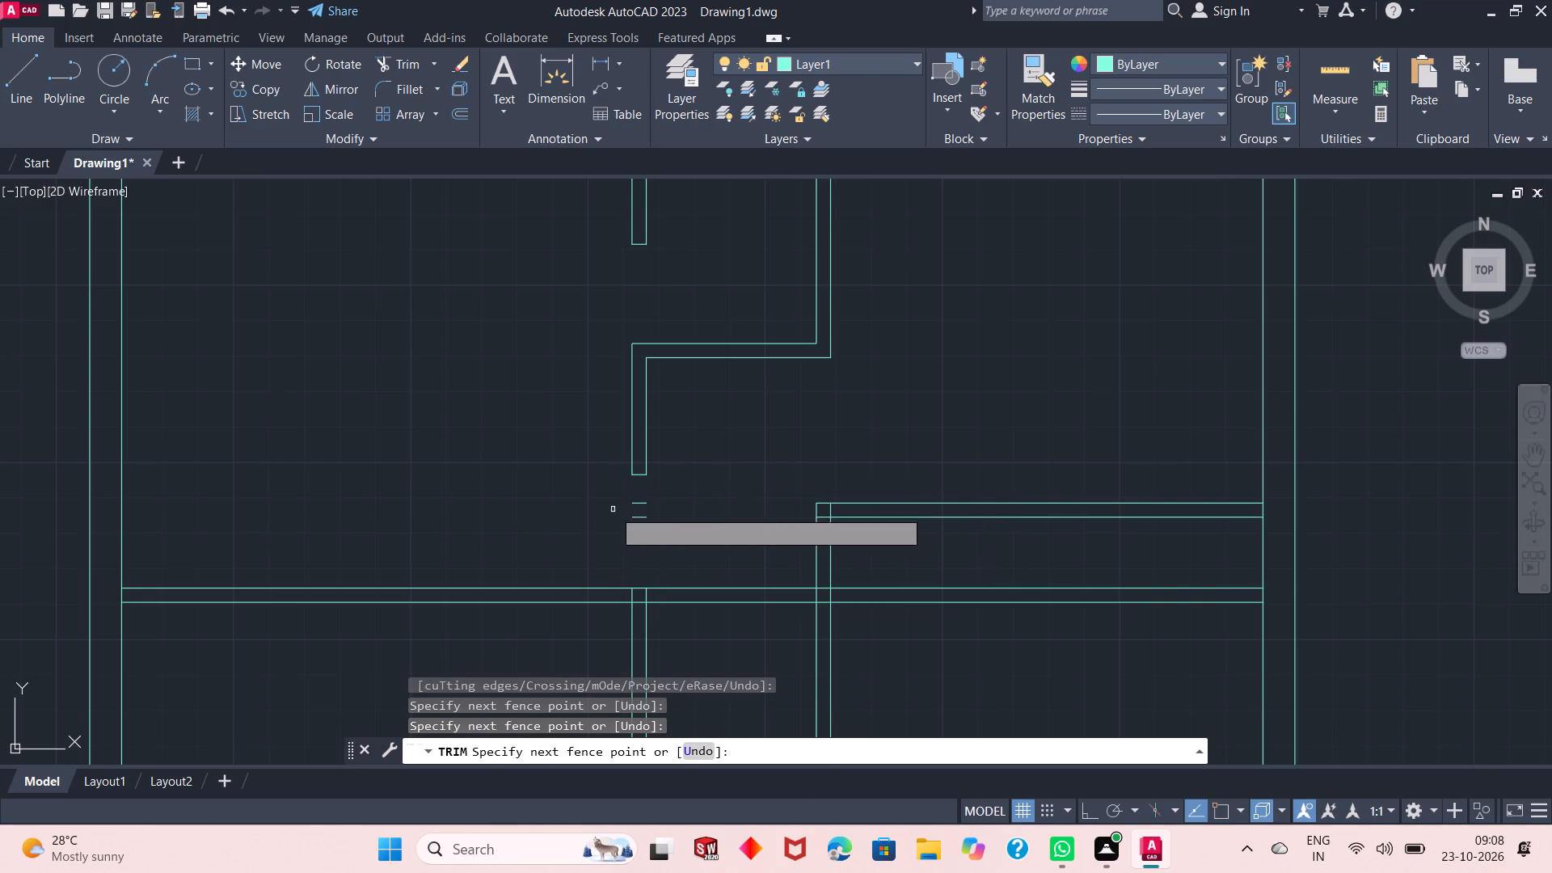
{"action": "left_click", "coordinate": [637, 497]}
{"action": "left_click", "coordinate": [638, 526]}
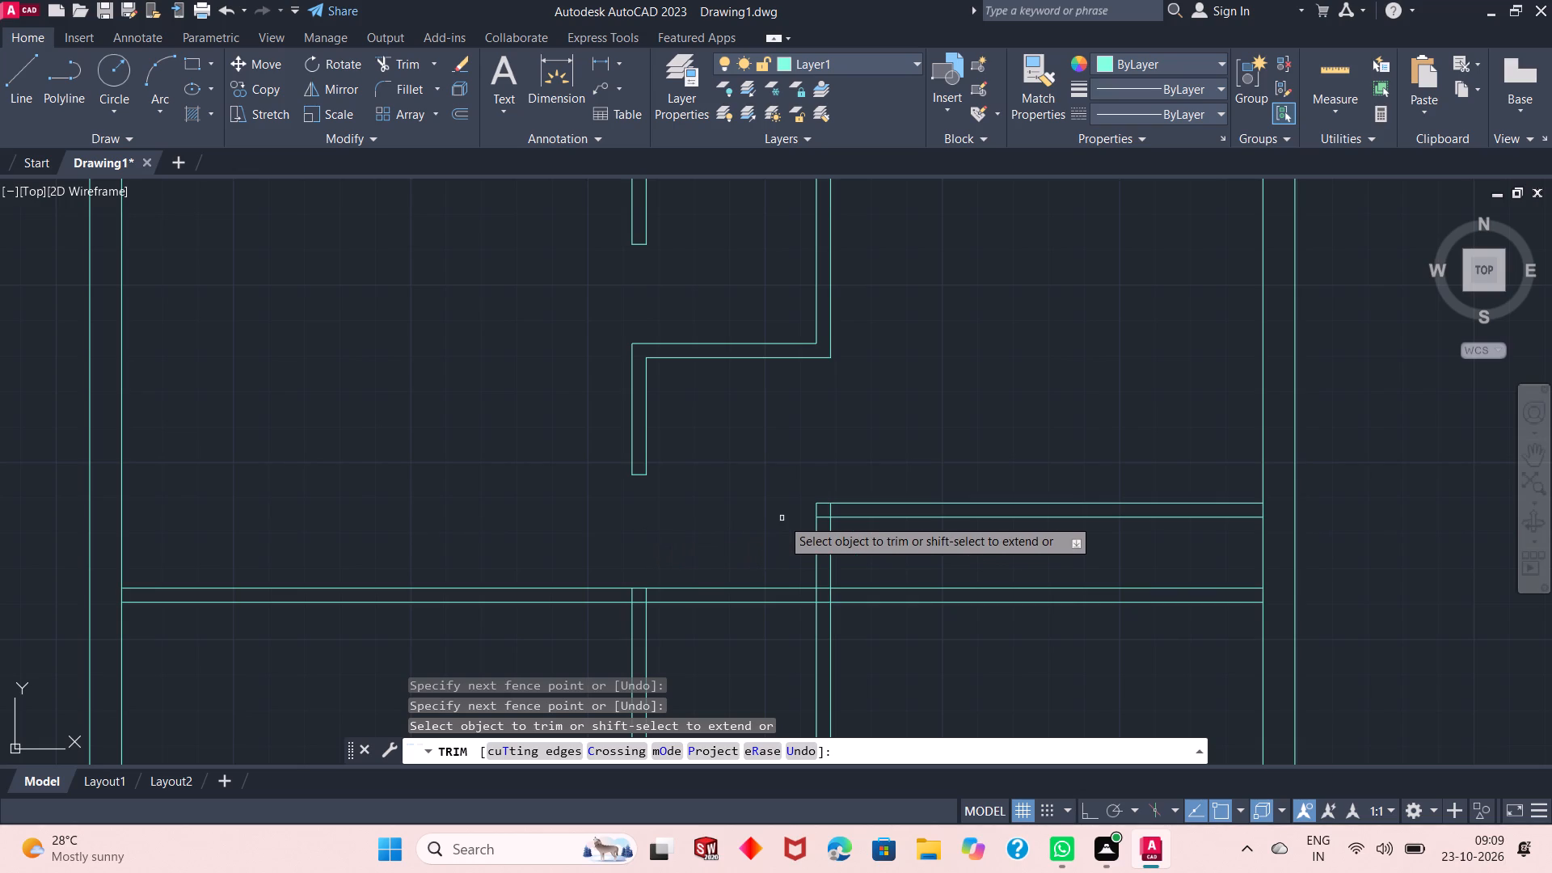
Trim the east vertical partition between the two horizontal walls, and remove its leftover stub inside the upper wall's west end.
{"action": "scroll", "coordinate": [692, 526], "scroll_direction": "up", "scroll_amount": 2}
{"action": "scroll", "coordinate": [692, 526], "scroll_direction": "down", "scroll_amount": 1}
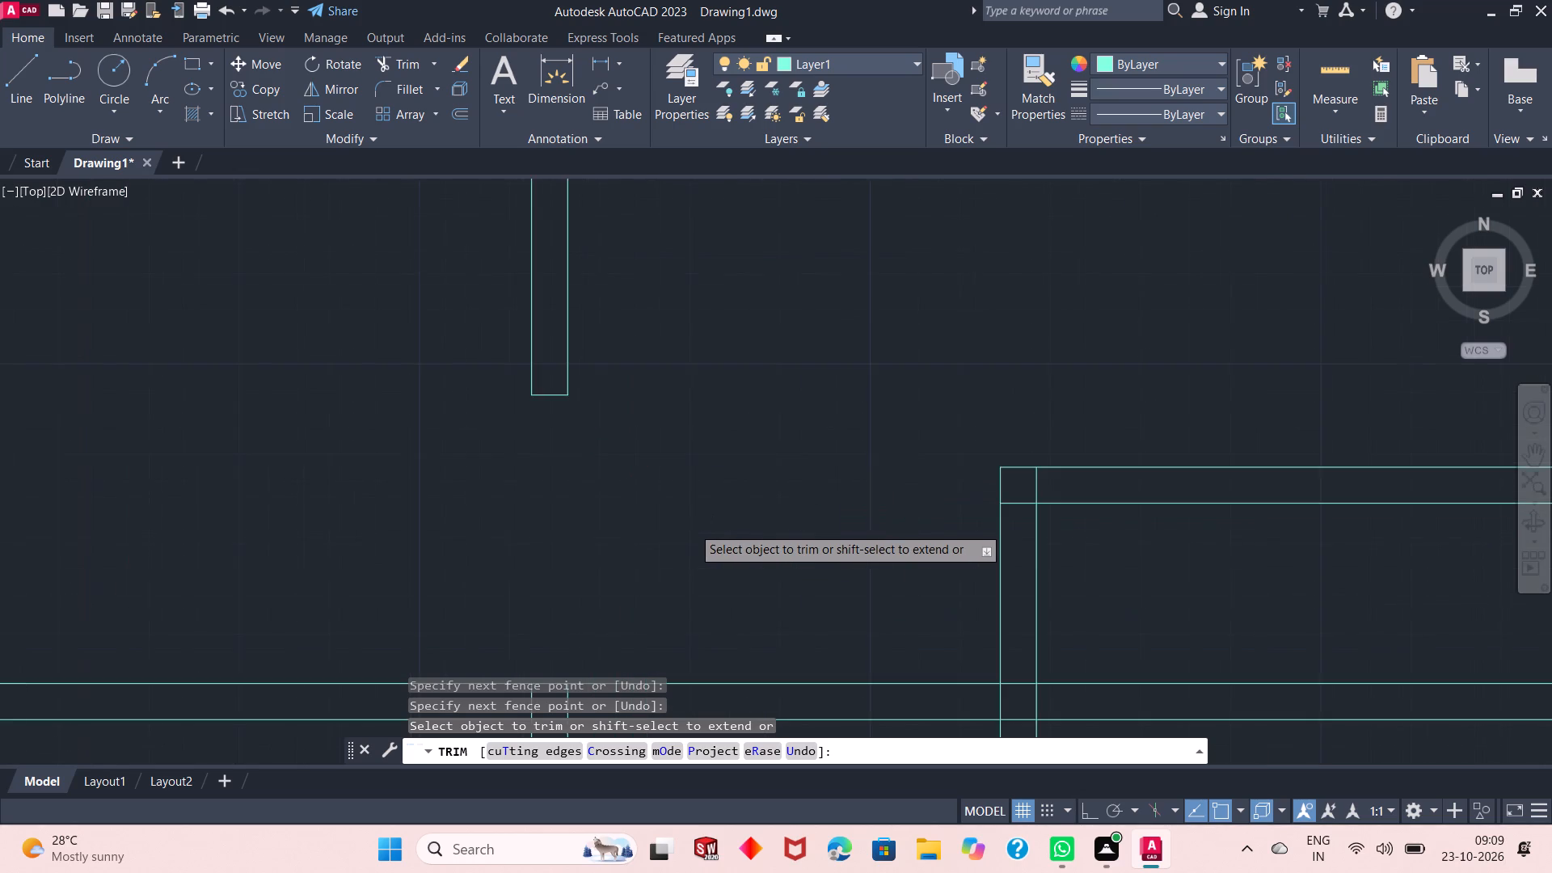
{"action": "scroll", "coordinate": [692, 526], "scroll_direction": "down", "scroll_amount": 1}
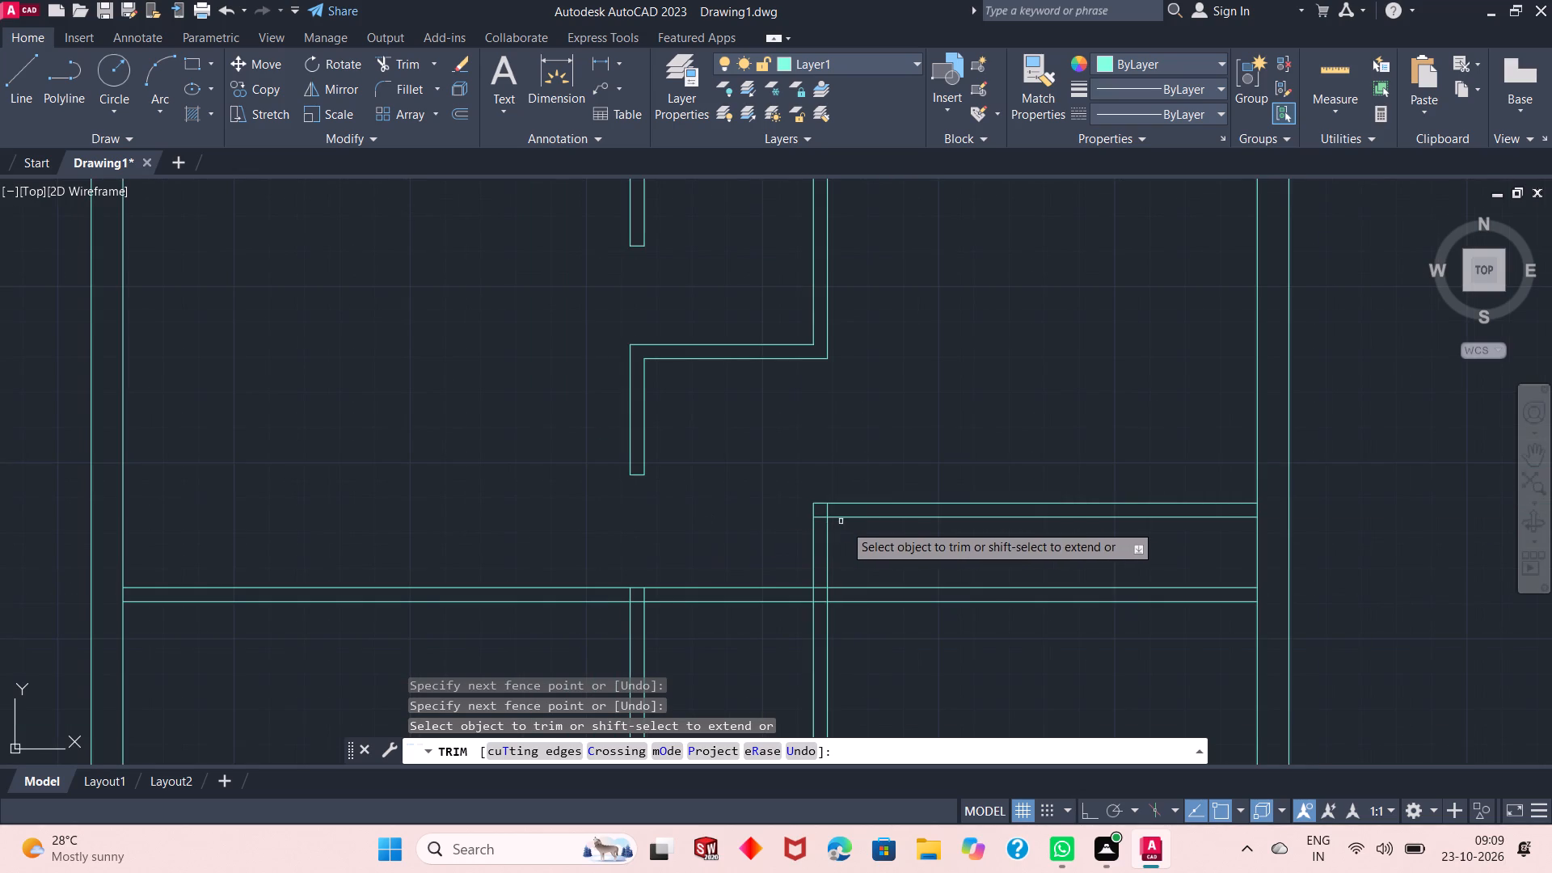
{"action": "left_click", "coordinate": [862, 536]}
{"action": "left_click", "coordinate": [747, 552]}
{"action": "scroll", "coordinate": [852, 515], "scroll_direction": "up", "scroll_amount": 3}
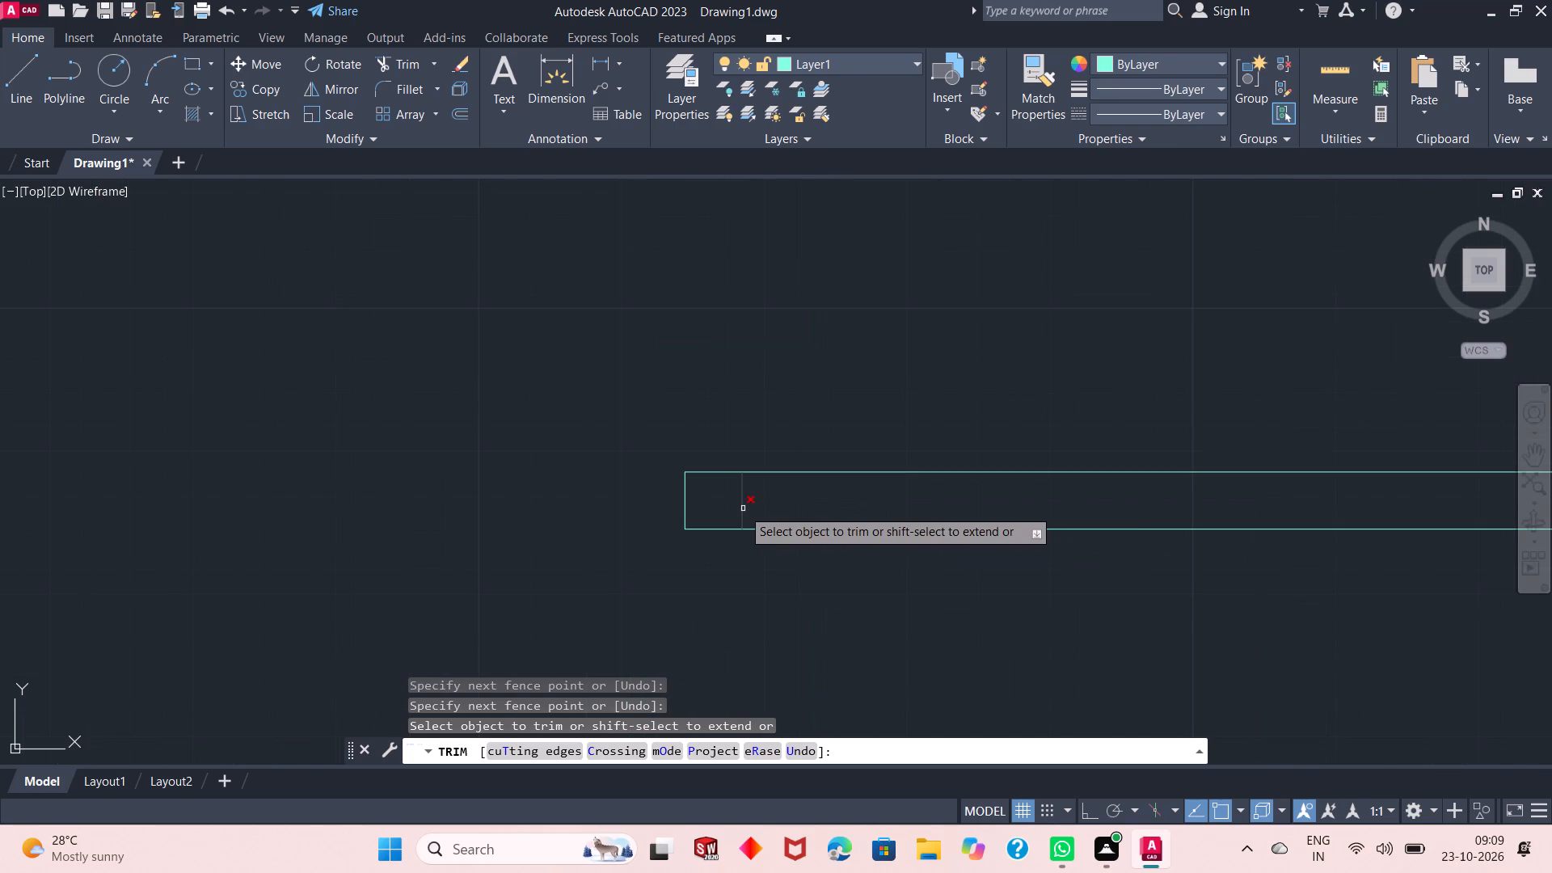
{"action": "left_click", "coordinate": [740, 510]}
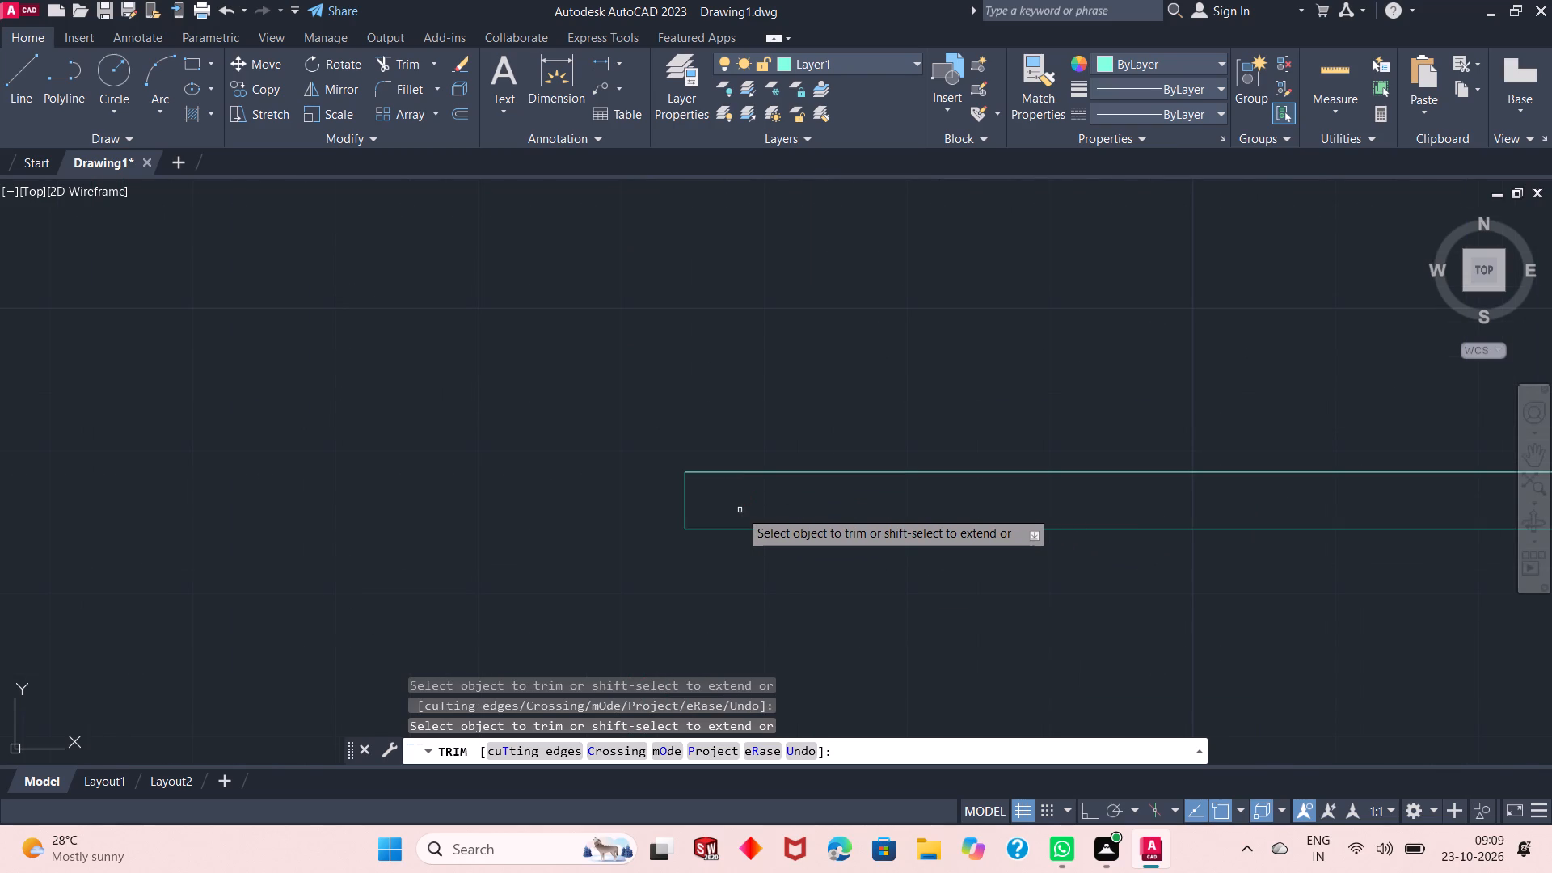
{"action": "scroll", "coordinate": [739, 538], "scroll_direction": "down", "scroll_amount": 3}
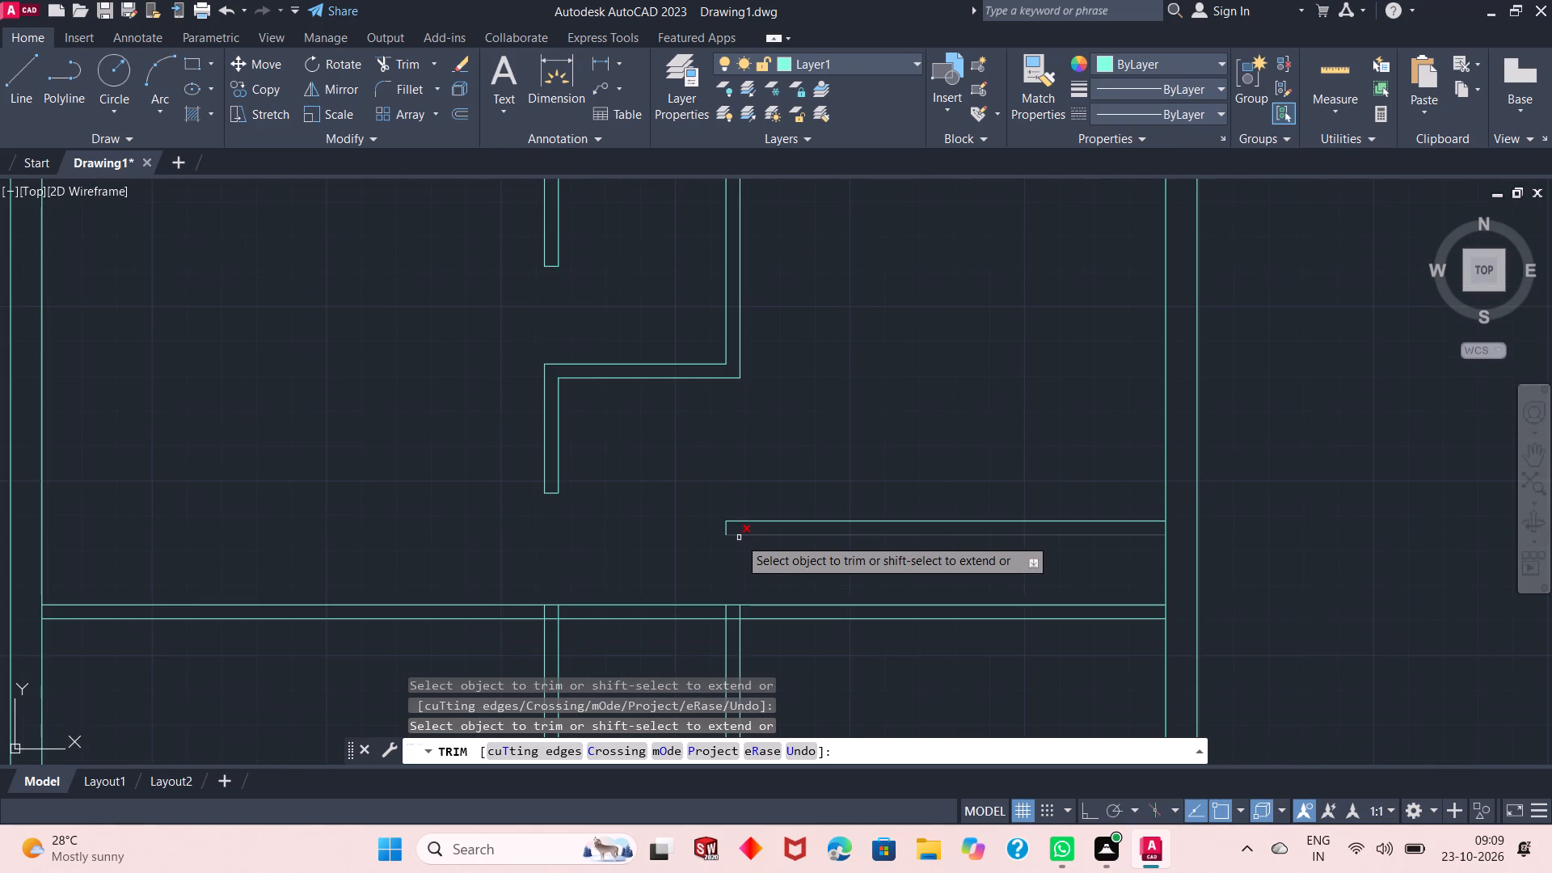
Trim away the east vertical partition below the lower full-width horizontal wall, plus that wall's portion east of the west vertical partition.
{"action": "scroll", "coordinate": [733, 486], "scroll_direction": "down", "scroll_amount": 2}
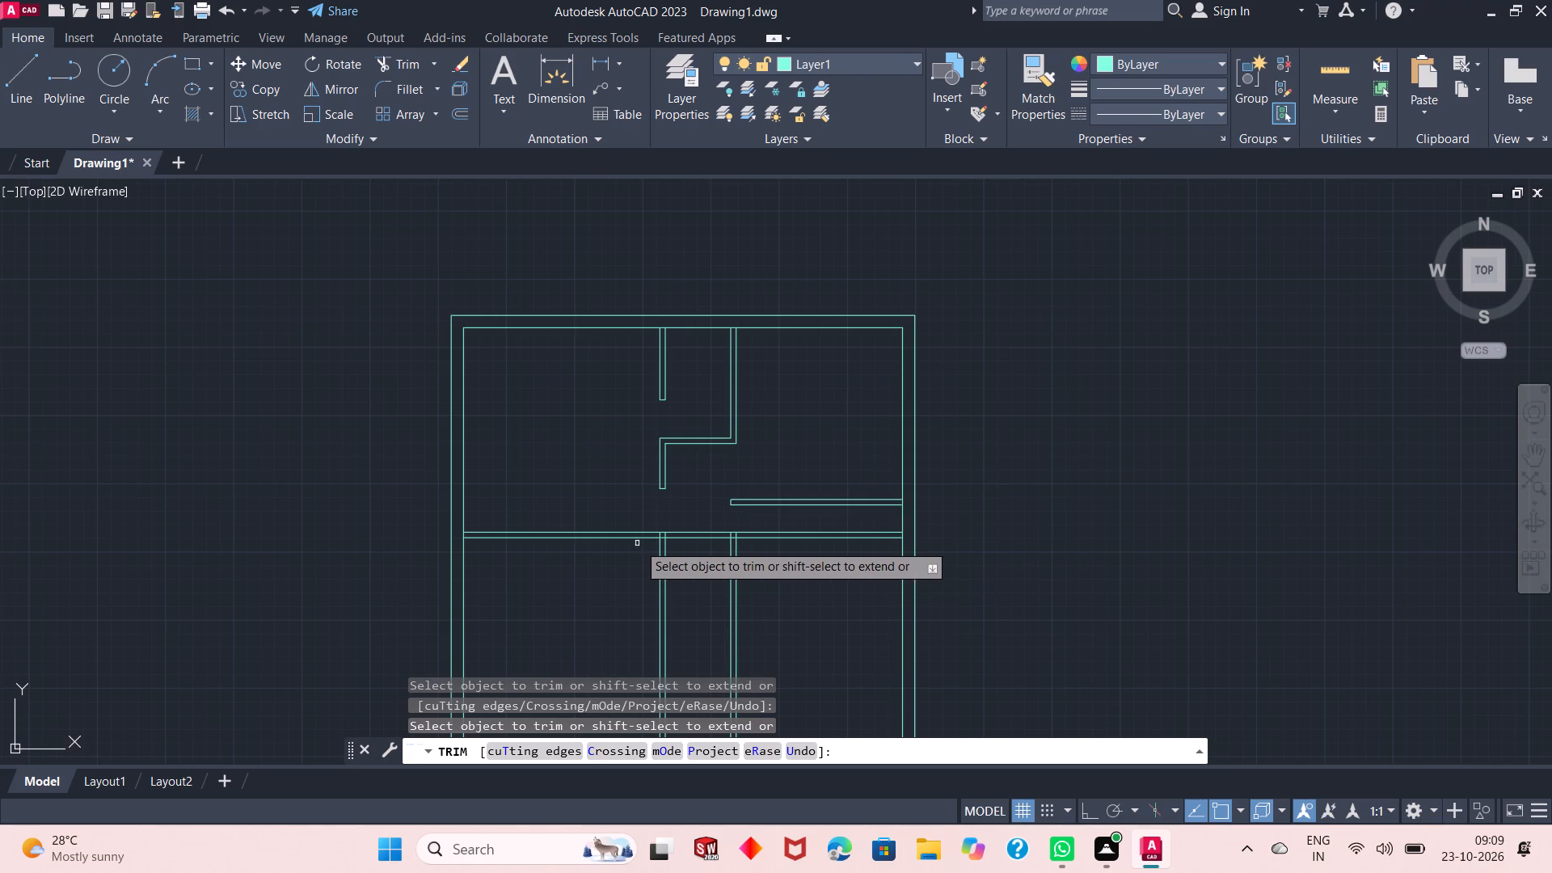
{"action": "left_click", "coordinate": [723, 580]}
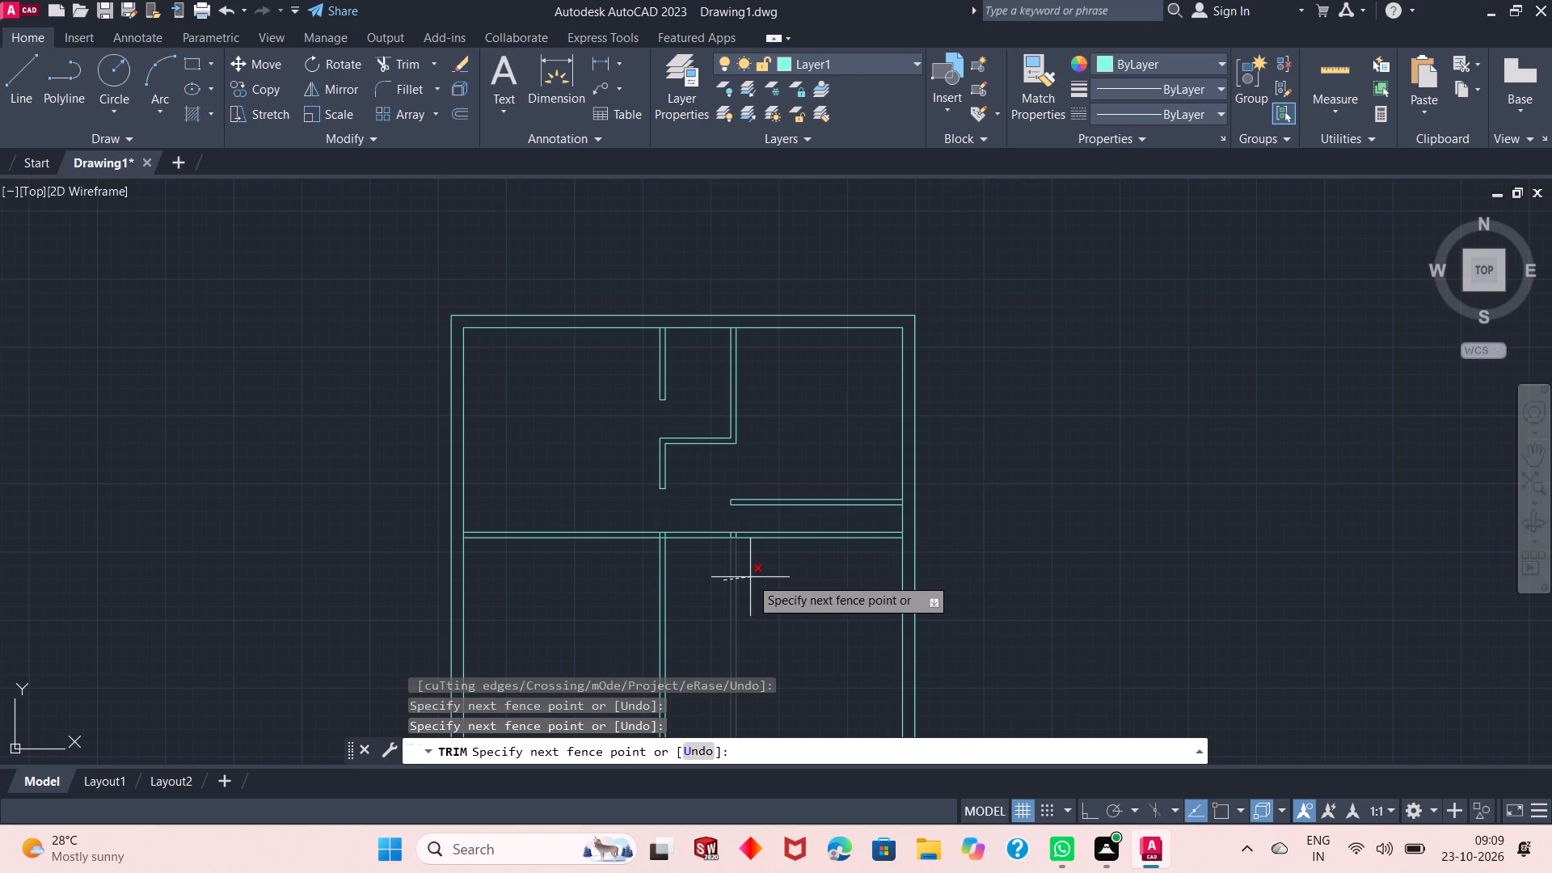
{"action": "left_click", "coordinate": [750, 577]}
{"action": "left_click", "coordinate": [698, 542]}
{"action": "left_click", "coordinate": [697, 521]}
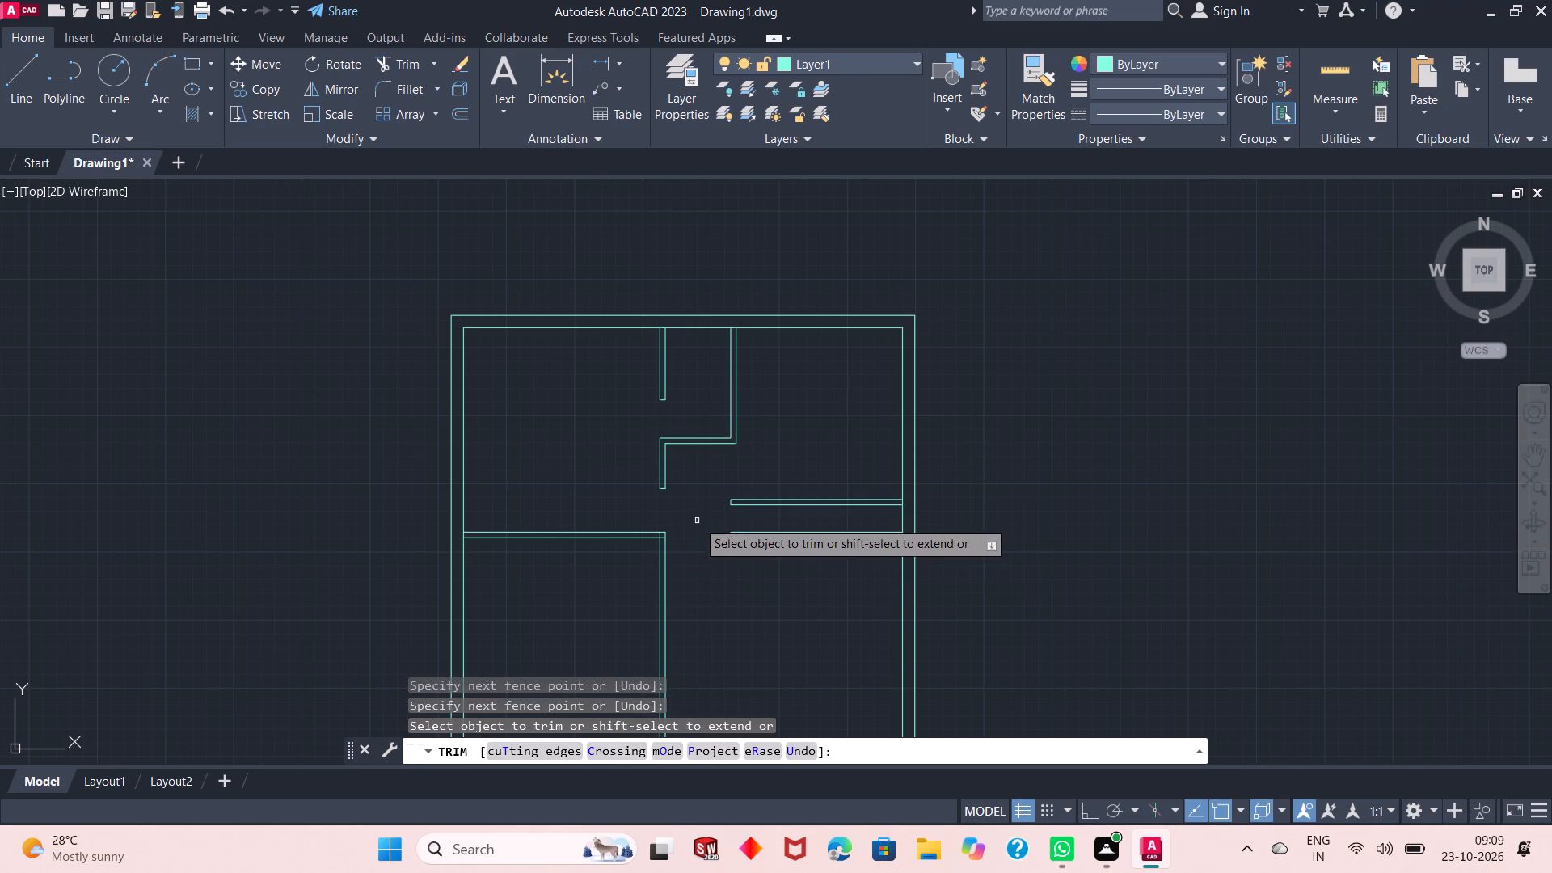
{"action": "left_click", "coordinate": [757, 528]}
{"action": "left_click", "coordinate": [759, 554]}
Trim the leftover vertical and horizontal stubs where the removed east partition crossed the lower horizontal wall.
{"action": "scroll", "coordinate": [749, 549], "scroll_direction": "down", "scroll_amount": 2}
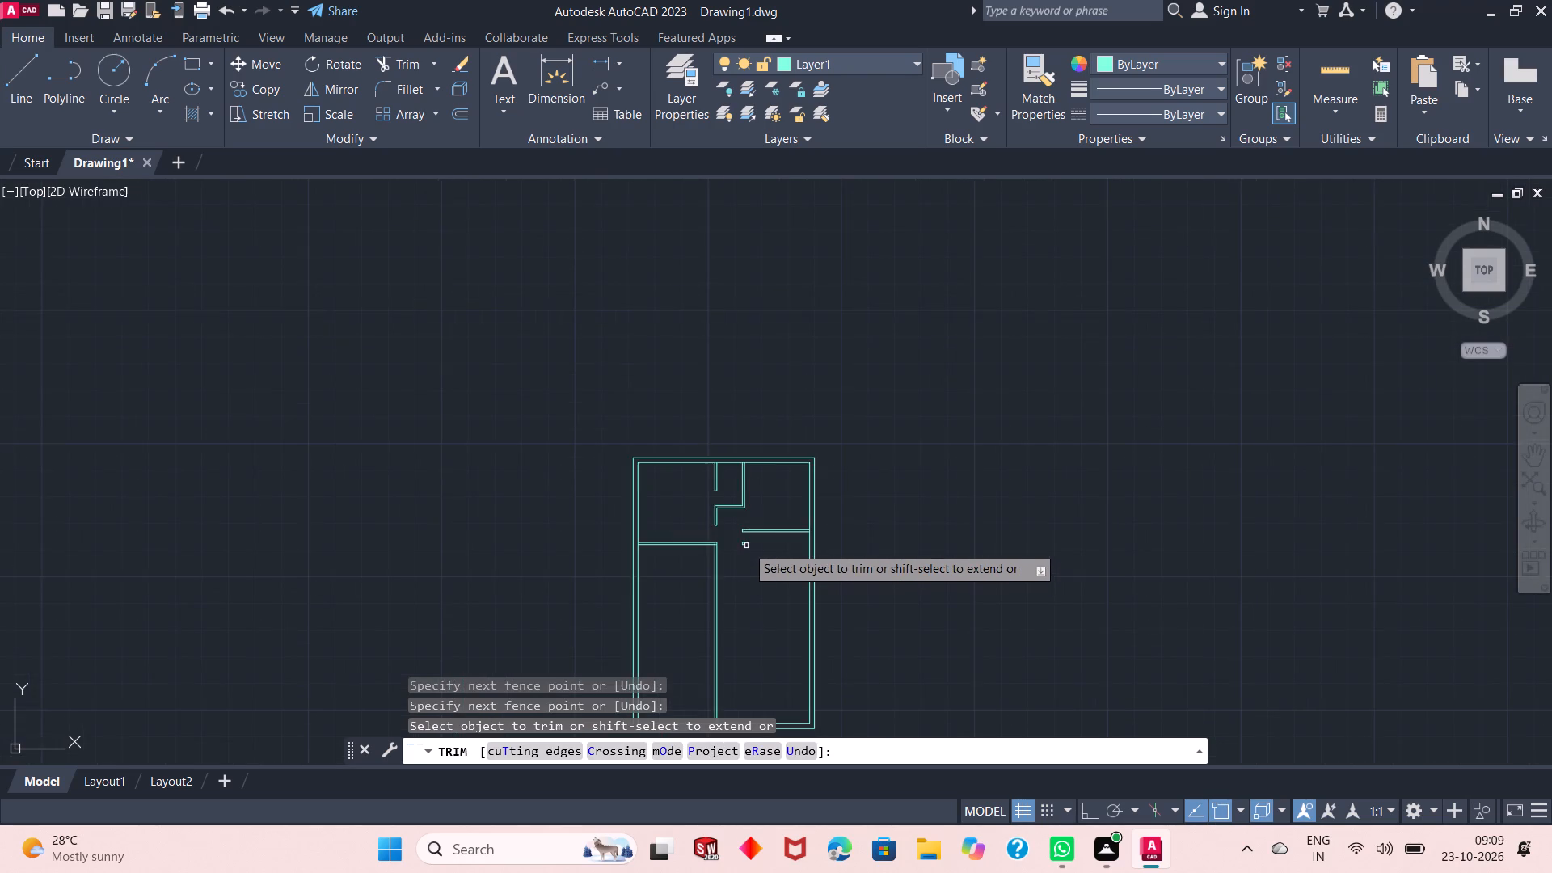
{"action": "scroll", "coordinate": [740, 542], "scroll_direction": "up", "scroll_amount": 7}
{"action": "left_click", "coordinate": [756, 591]}
{"action": "left_click", "coordinate": [640, 580]}
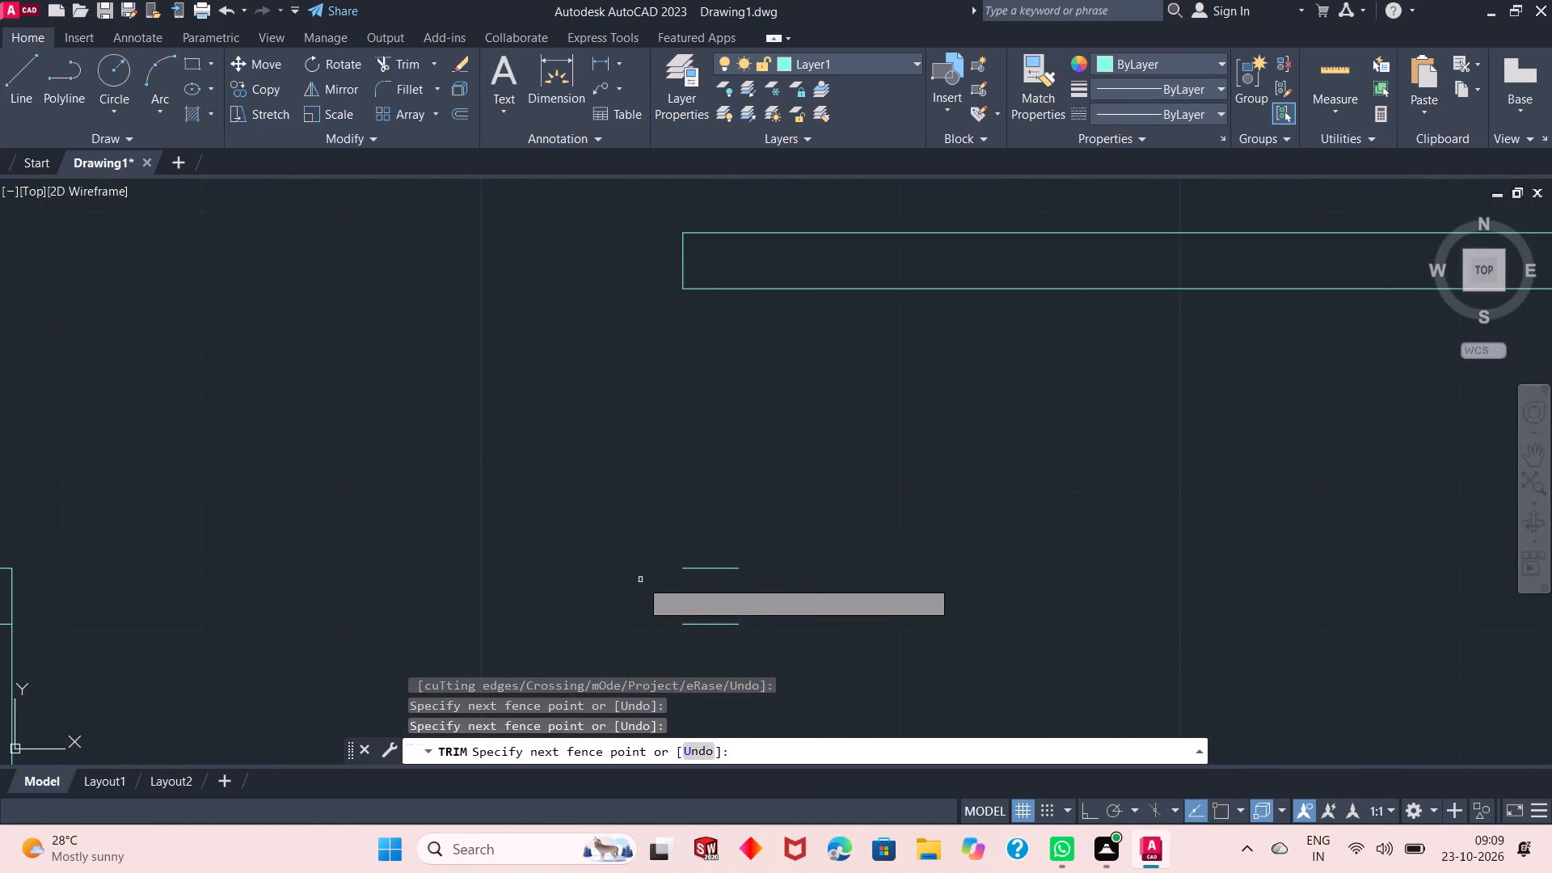
{"action": "left_click", "coordinate": [690, 543]}
{"action": "left_click", "coordinate": [700, 638]}
{"action": "scroll", "coordinate": [711, 576], "scroll_direction": "down", "scroll_amount": 2}
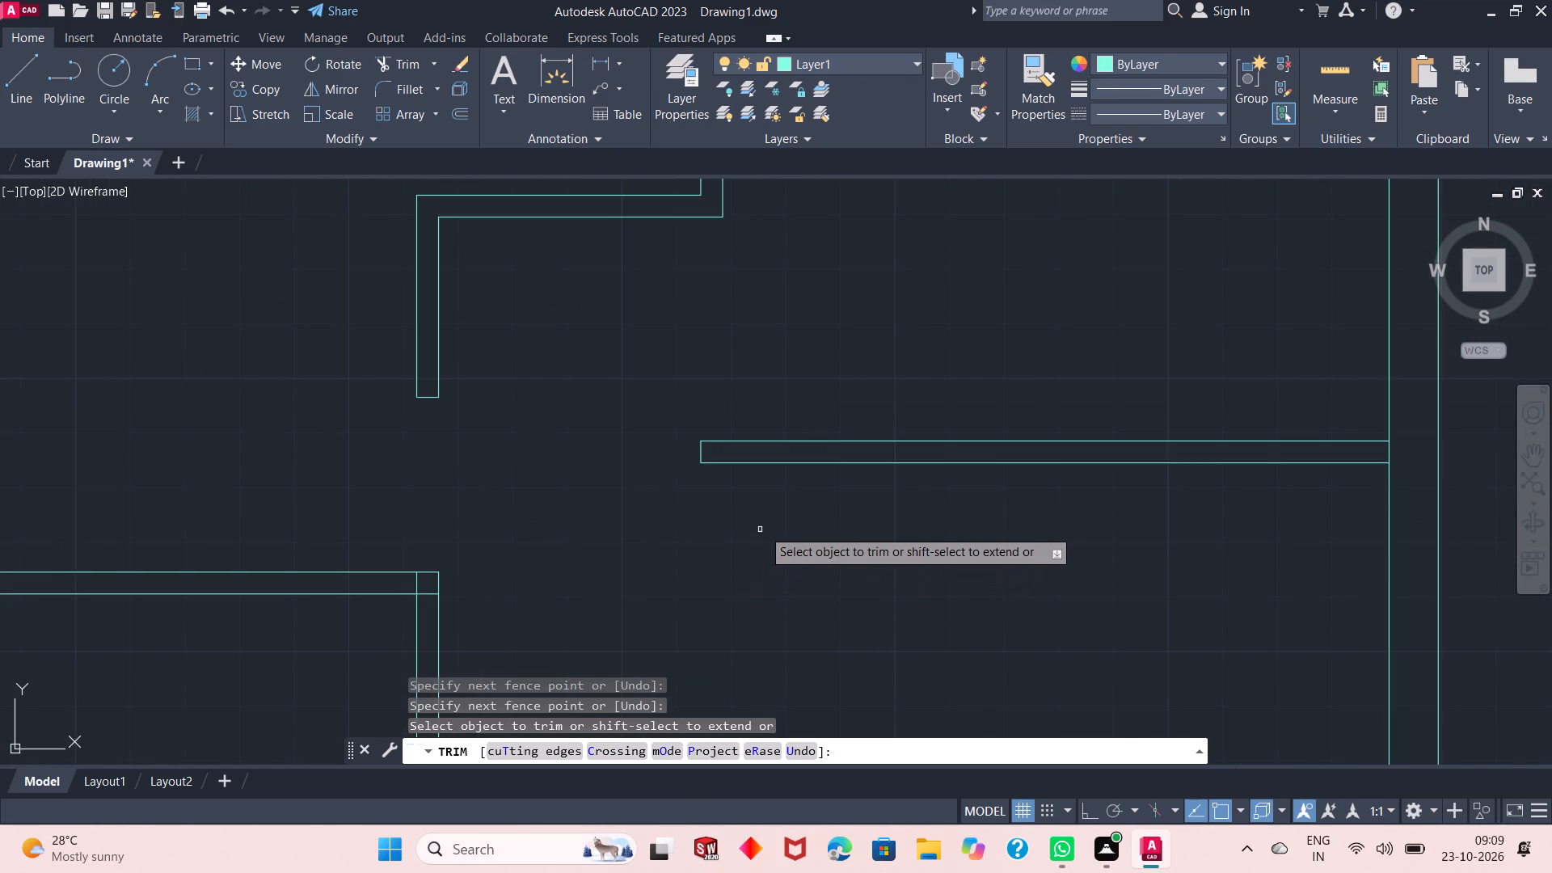
Trim the overlapping inner lines where the lower horizontal wall meets the west vertical partition to form a clean corner.
{"action": "scroll", "coordinate": [765, 527], "scroll_direction": "down", "scroll_amount": 3}
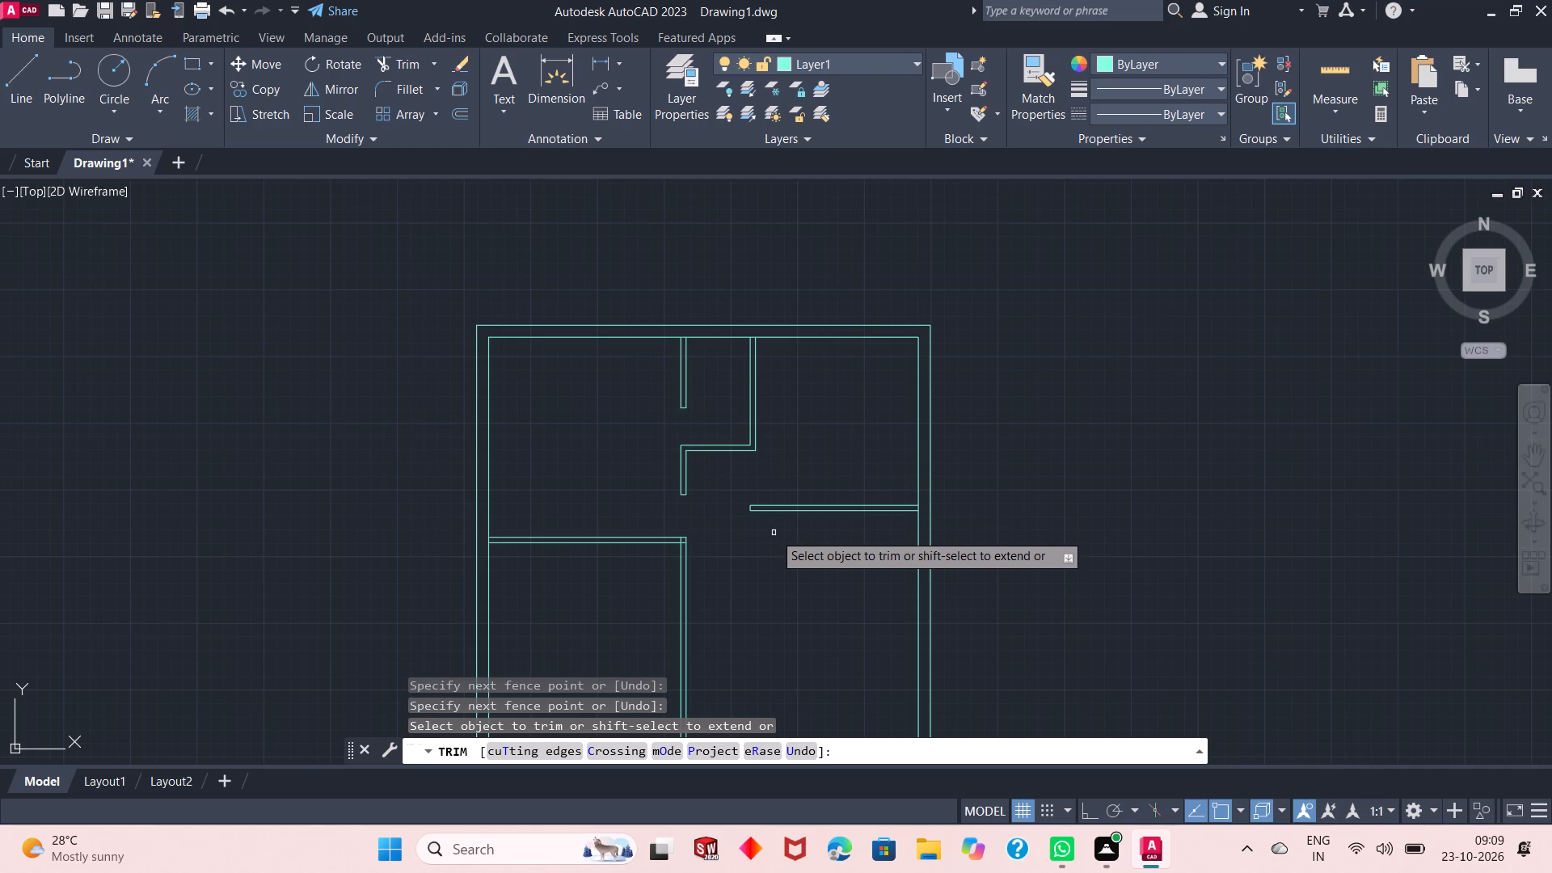
{"action": "scroll", "coordinate": [774, 533], "scroll_direction": "down", "scroll_amount": 1}
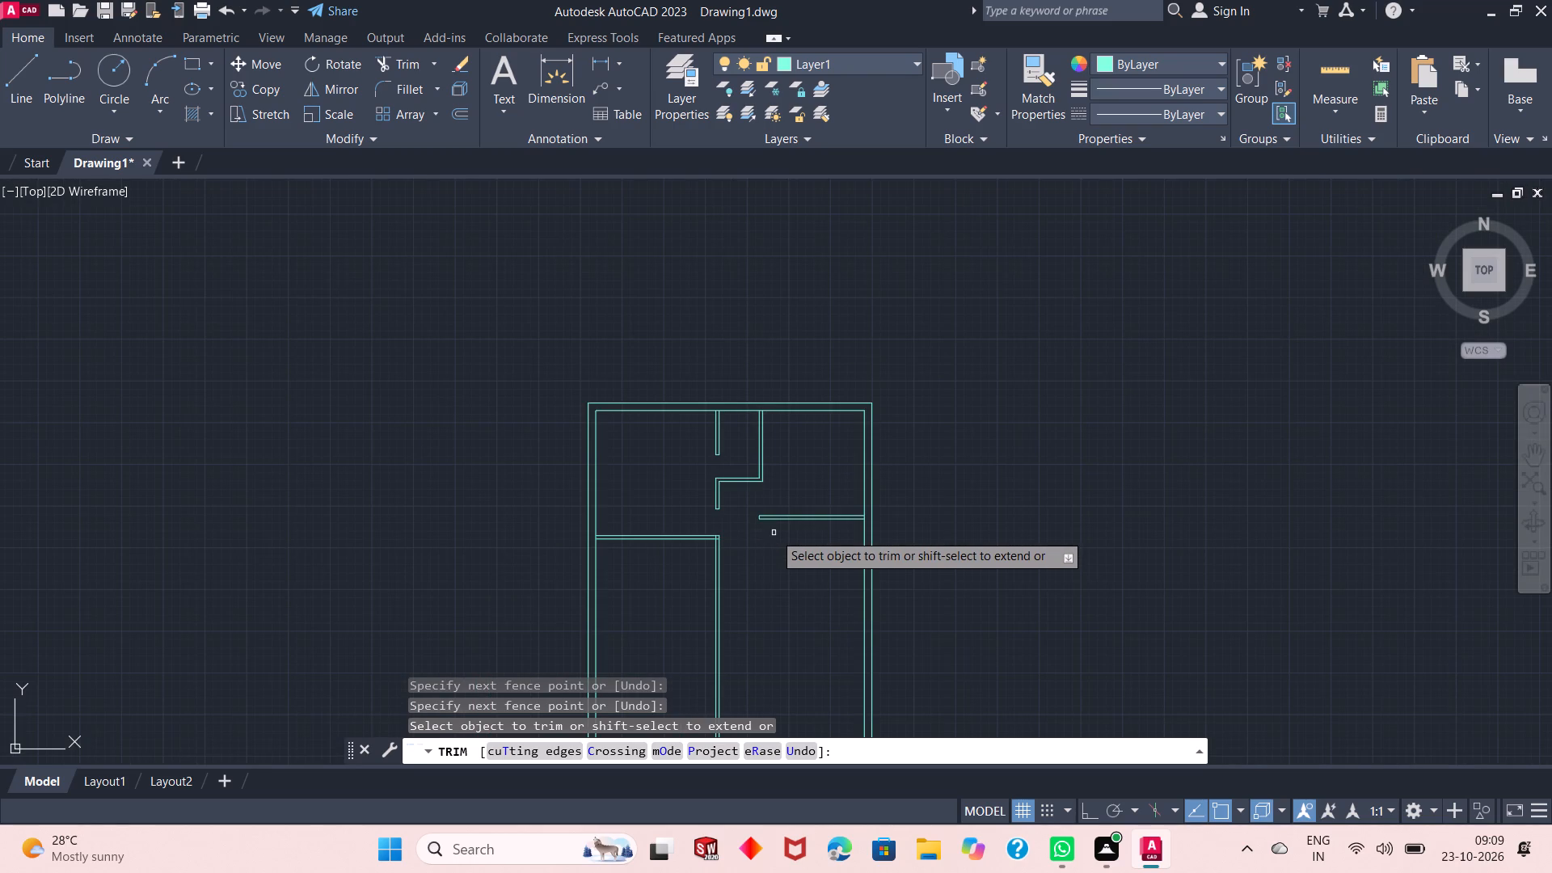
{"action": "scroll", "coordinate": [685, 456], "scroll_direction": "down", "scroll_amount": 1}
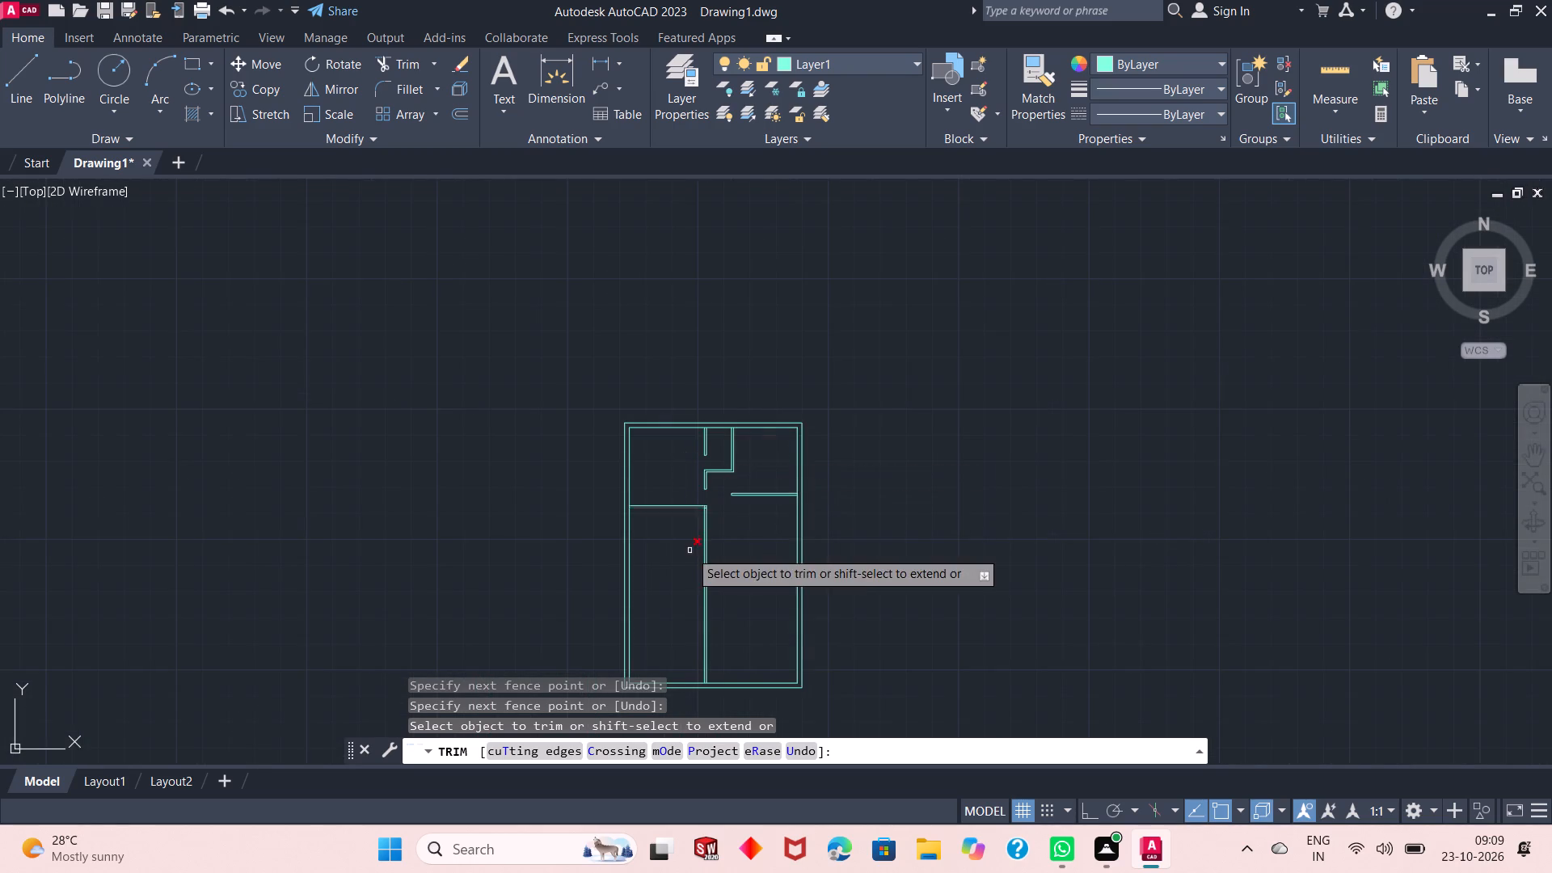
{"action": "scroll", "coordinate": [690, 550], "scroll_direction": "up", "scroll_amount": 2}
{"action": "scroll", "coordinate": [711, 451], "scroll_direction": "up", "scroll_amount": 3}
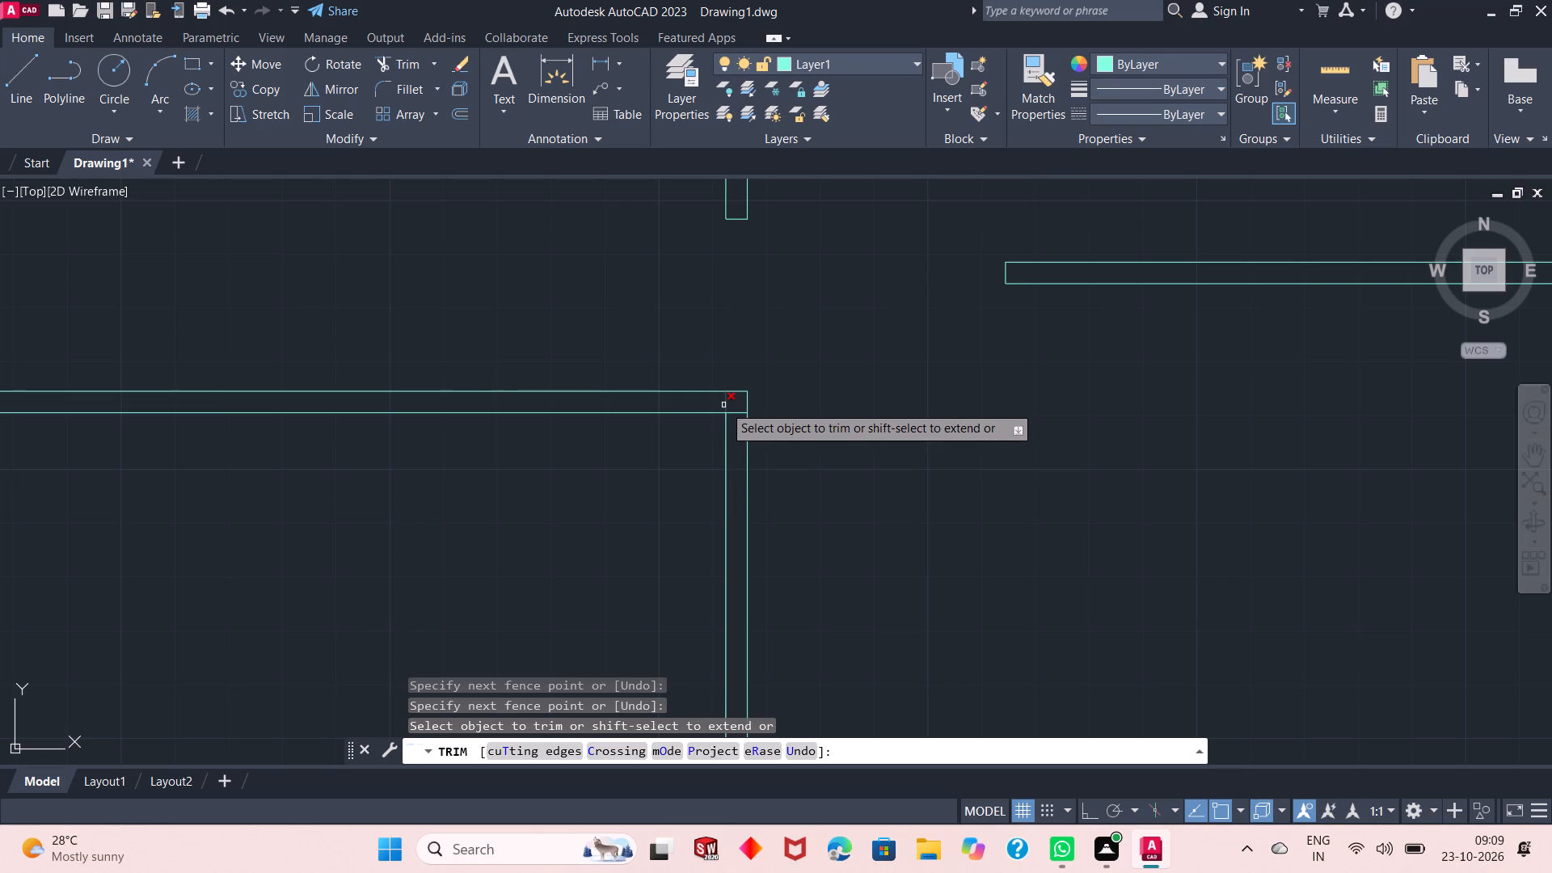
{"action": "left_click_drag", "start_coordinate": [710, 405], "coordinate": [740, 426]}
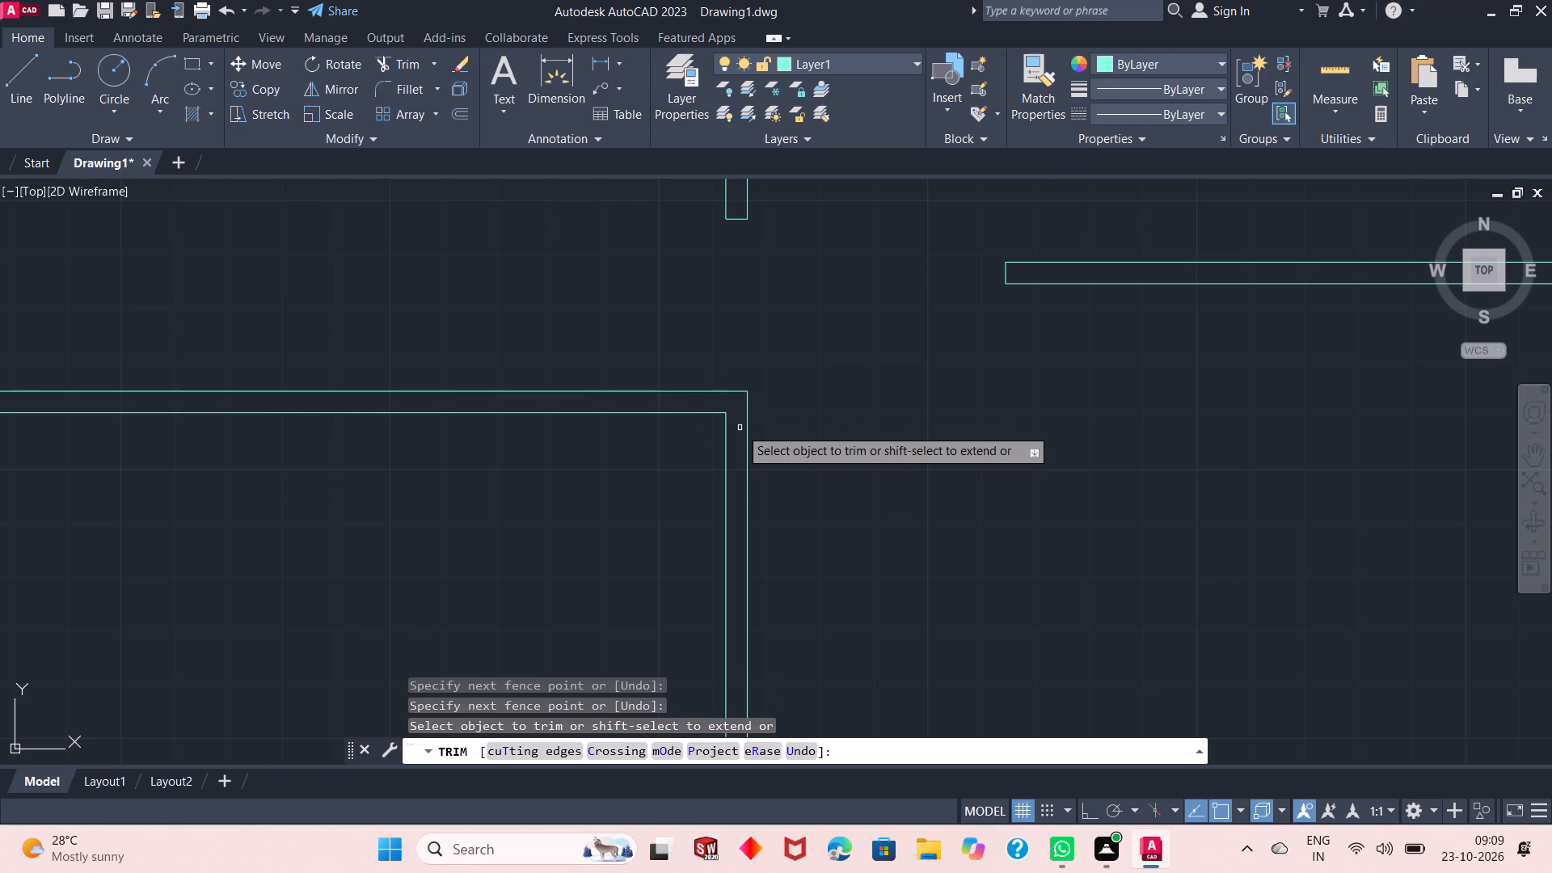
{"action": "key", "text": "Escape"}
Offset the west exterior wall's inner line 7' eastward, and the resulting line another 4" eastward, to form a vertical partition.
{"action": "scroll", "coordinate": [675, 483], "scroll_direction": "down", "scroll_amount": 2}
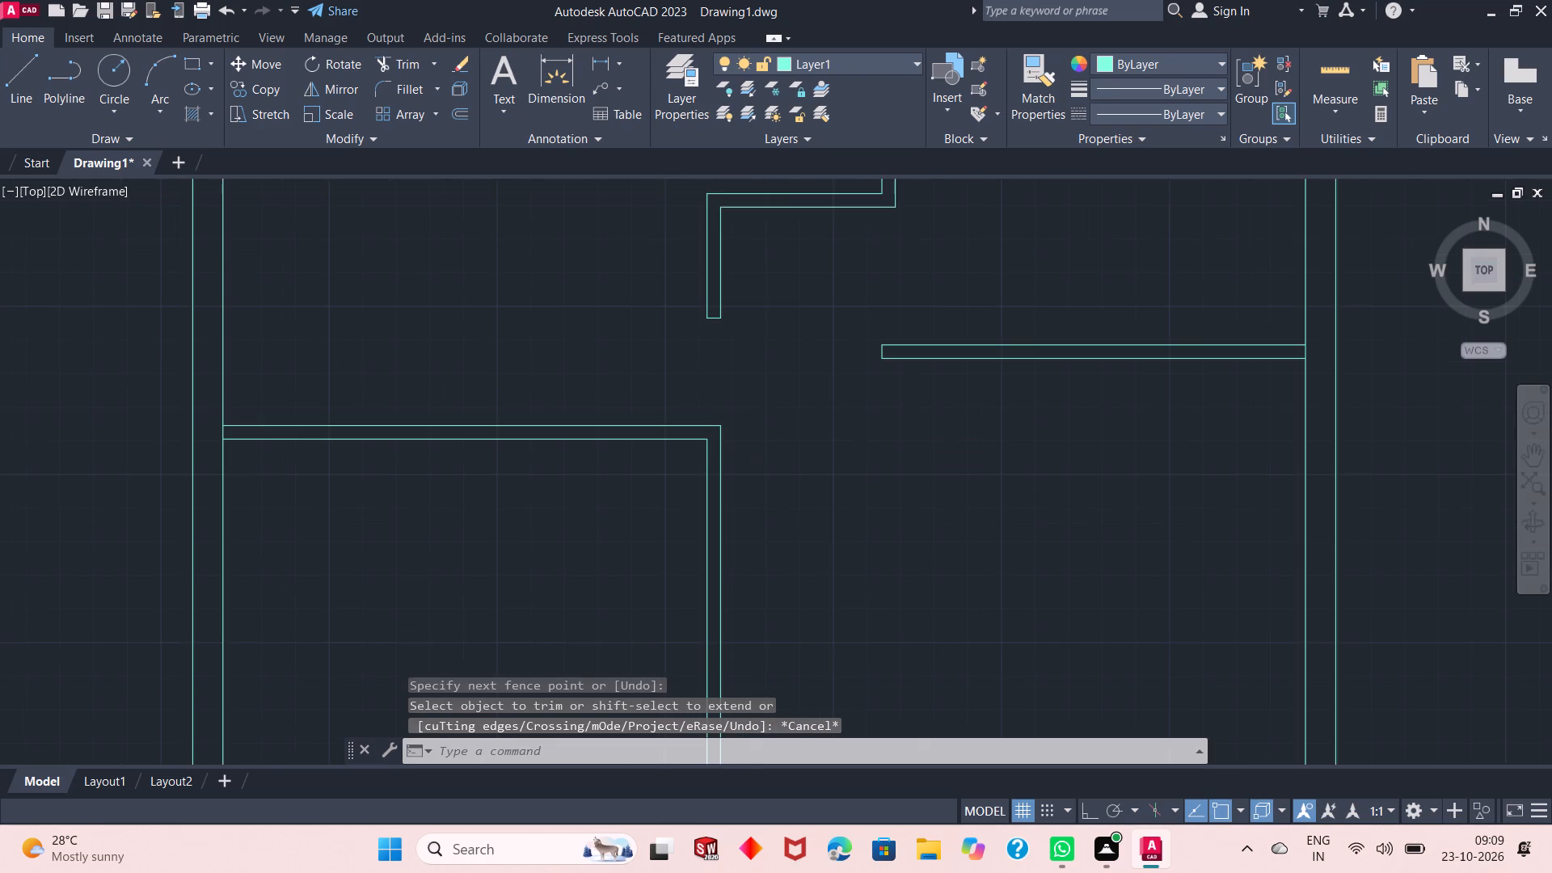
{"action": "scroll", "coordinate": [675, 483], "scroll_direction": "down", "scroll_amount": 1}
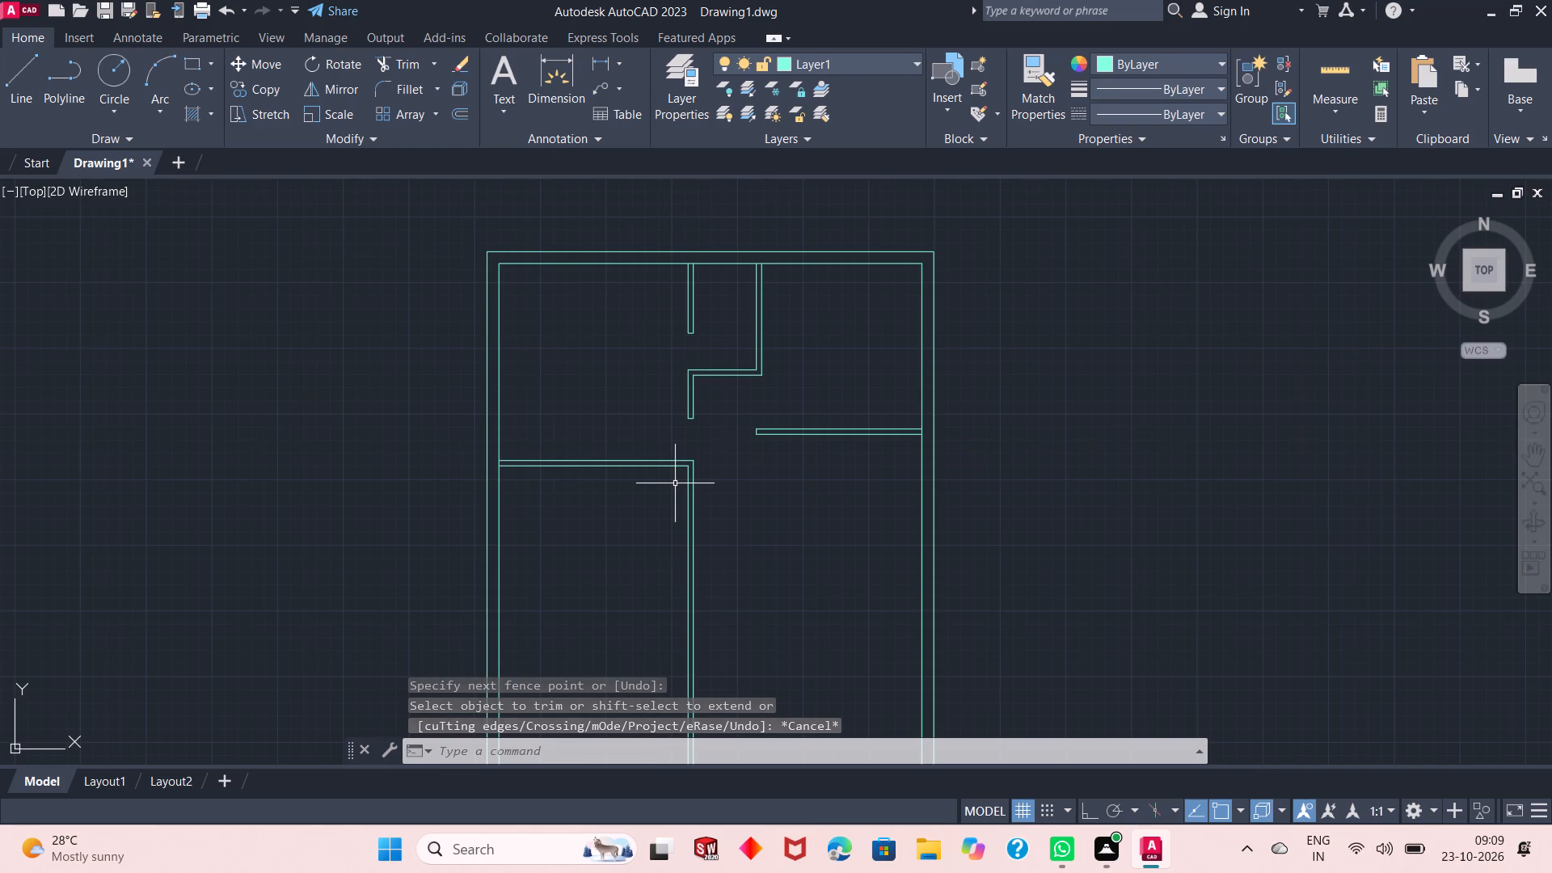
{"action": "scroll", "coordinate": [665, 419], "scroll_direction": "down", "scroll_amount": 1}
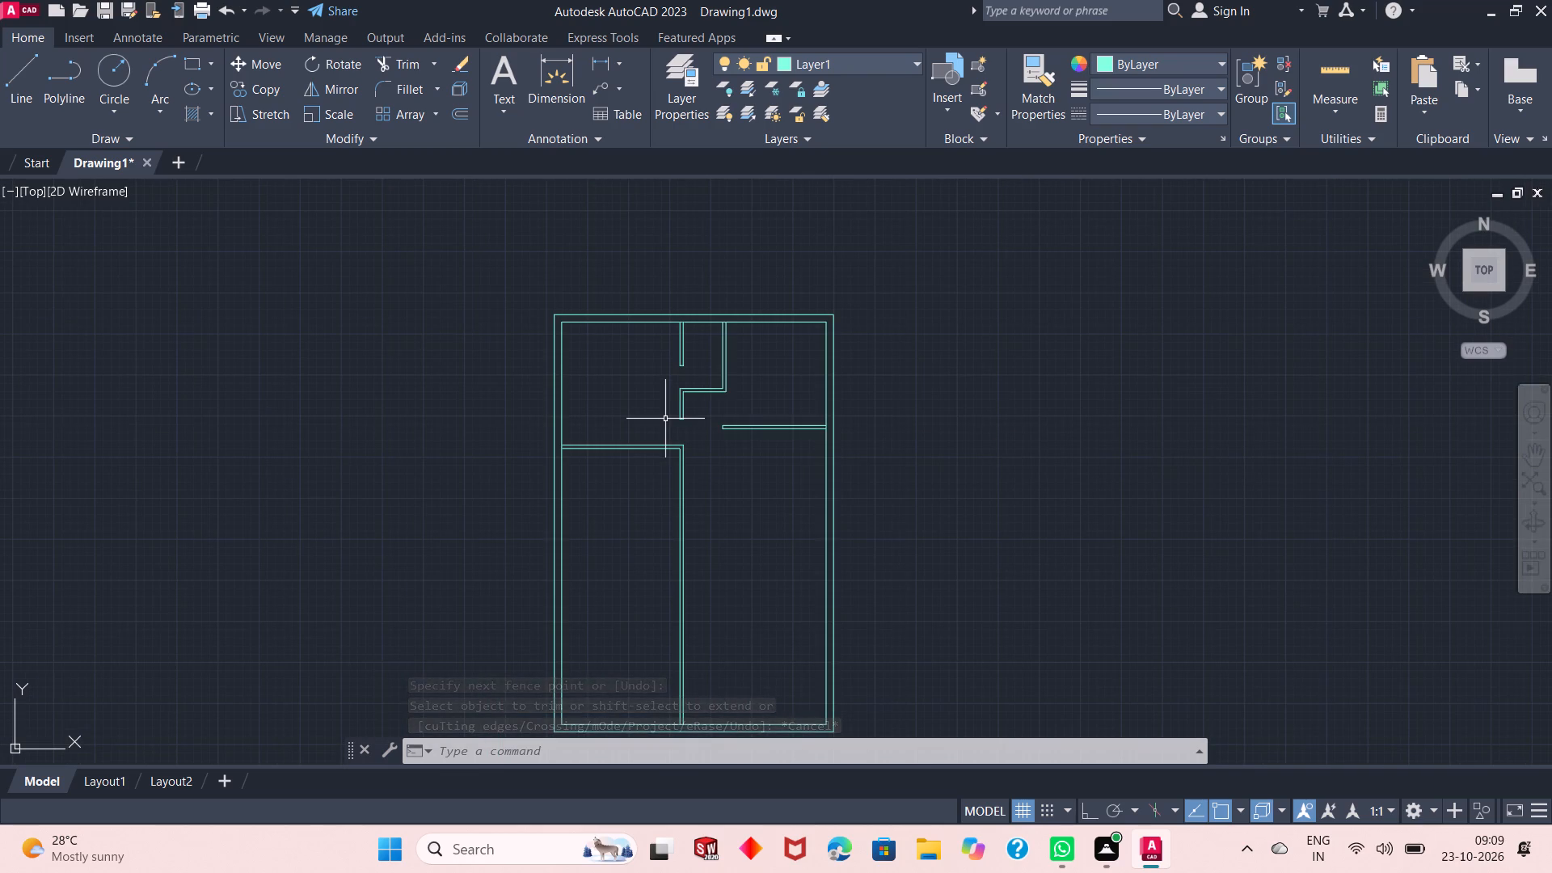
{"action": "scroll", "coordinate": [655, 461], "scroll_direction": "down", "scroll_amount": 1}
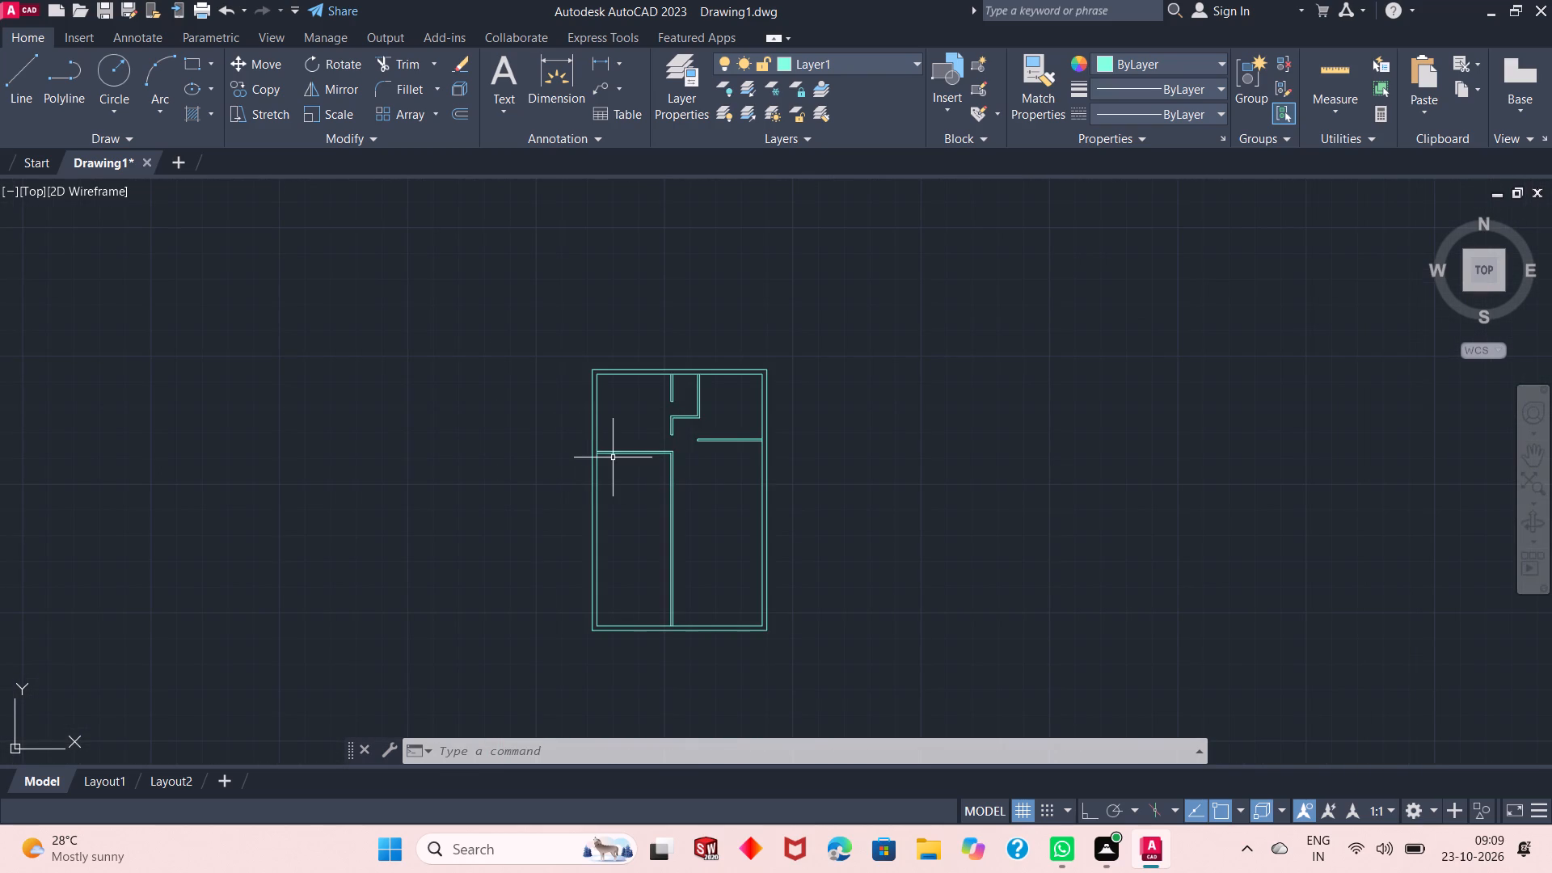
{"action": "scroll", "coordinate": [615, 459], "scroll_direction": "up", "scroll_amount": 2}
{"action": "right_click", "coordinate": [324, 263]}
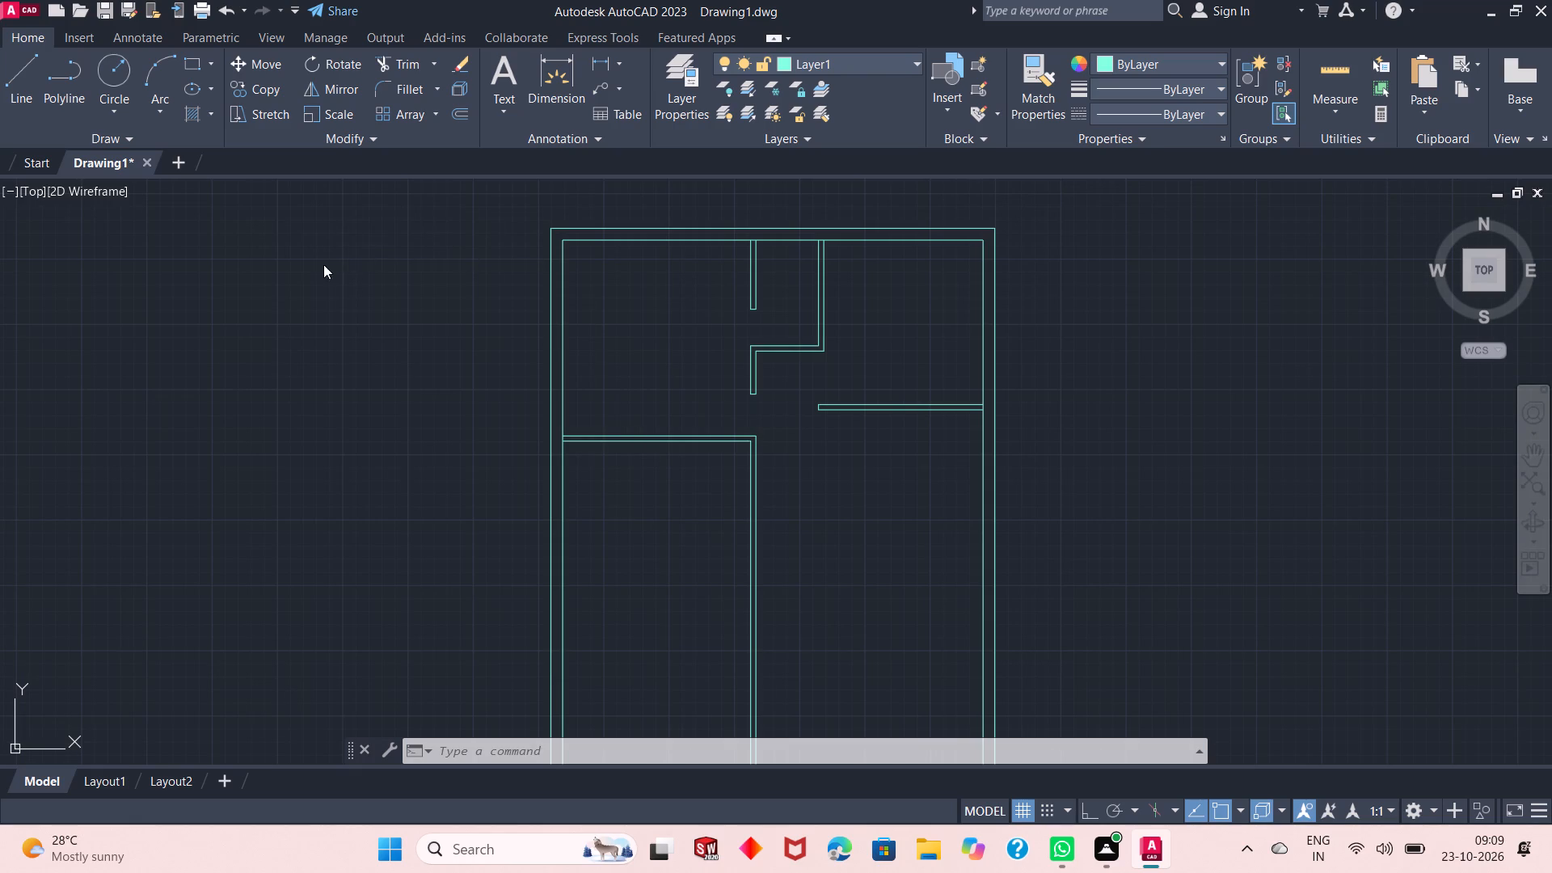
{"action": "left_click", "coordinate": [348, 291]}
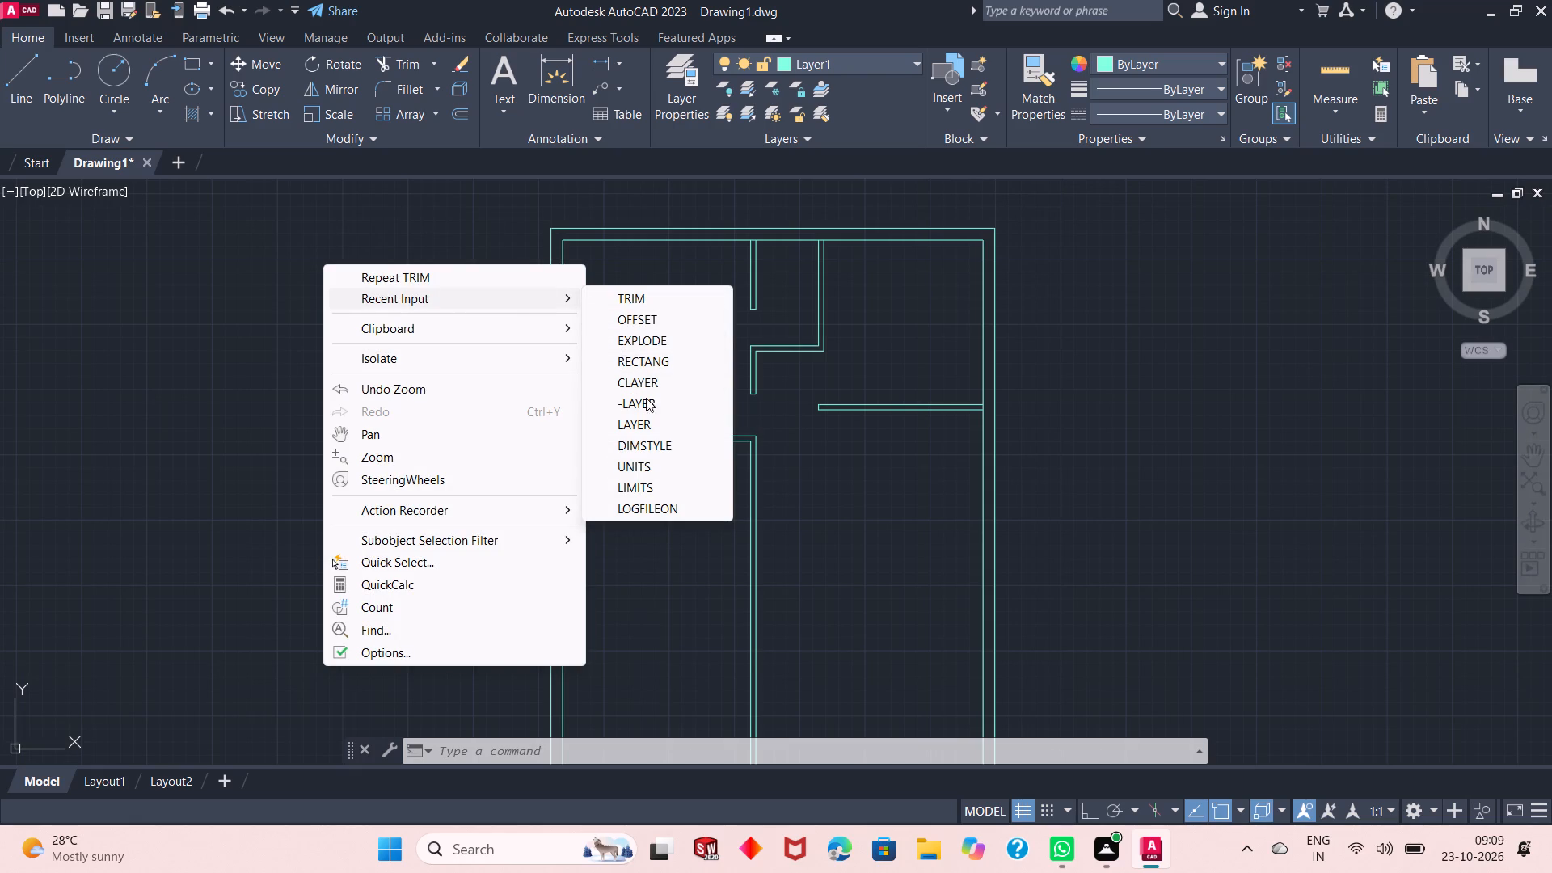
{"action": "left_click", "coordinate": [662, 318]}
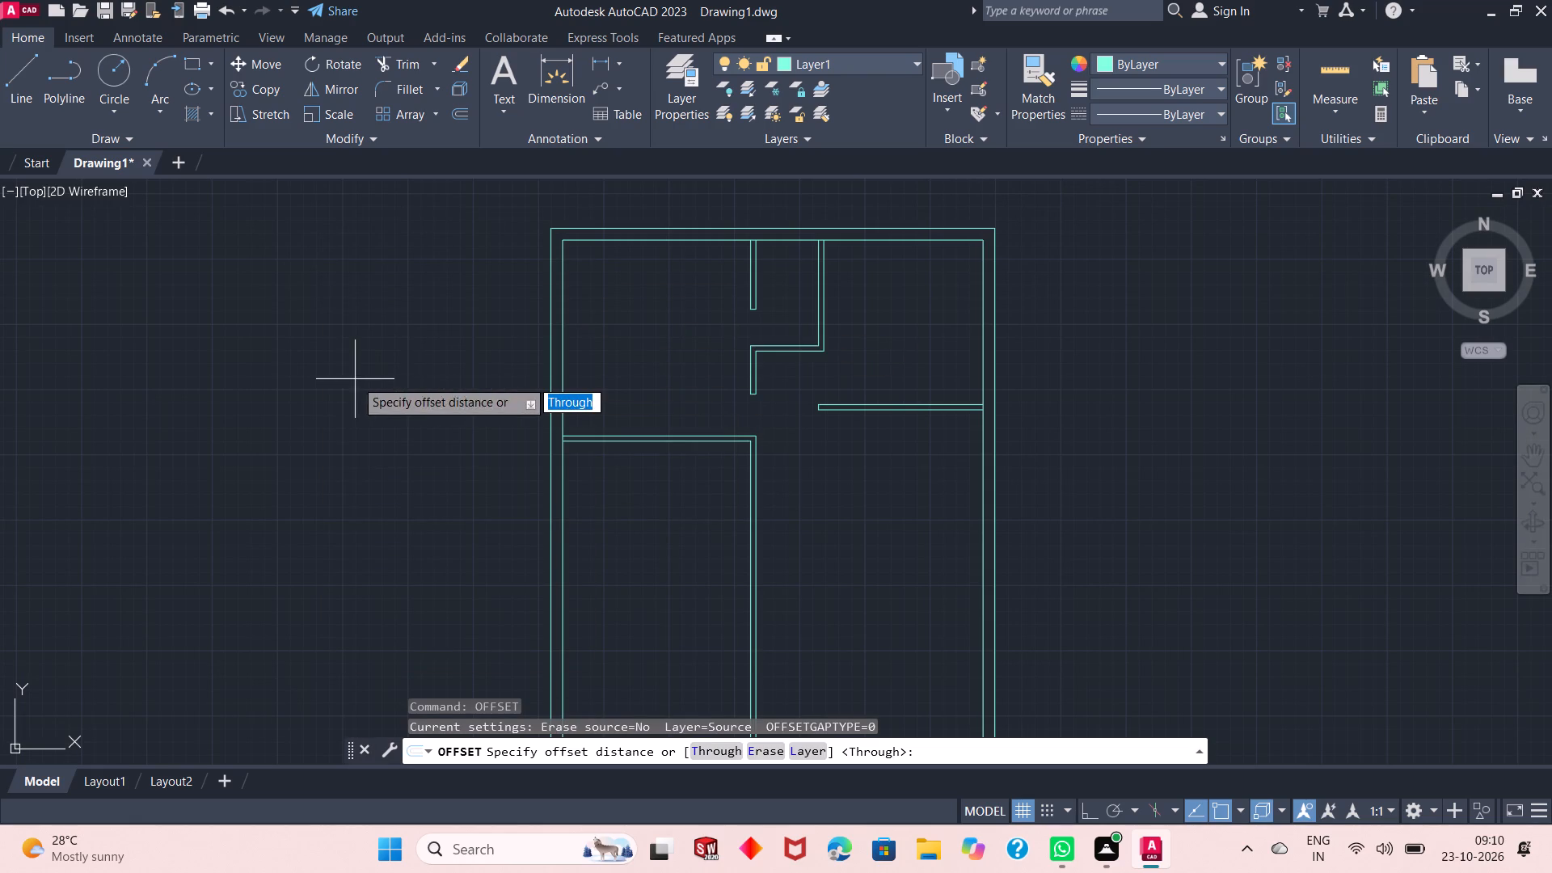
{"action": "right_click", "coordinate": [355, 379]}
{"action": "left_click", "coordinate": [374, 393]}
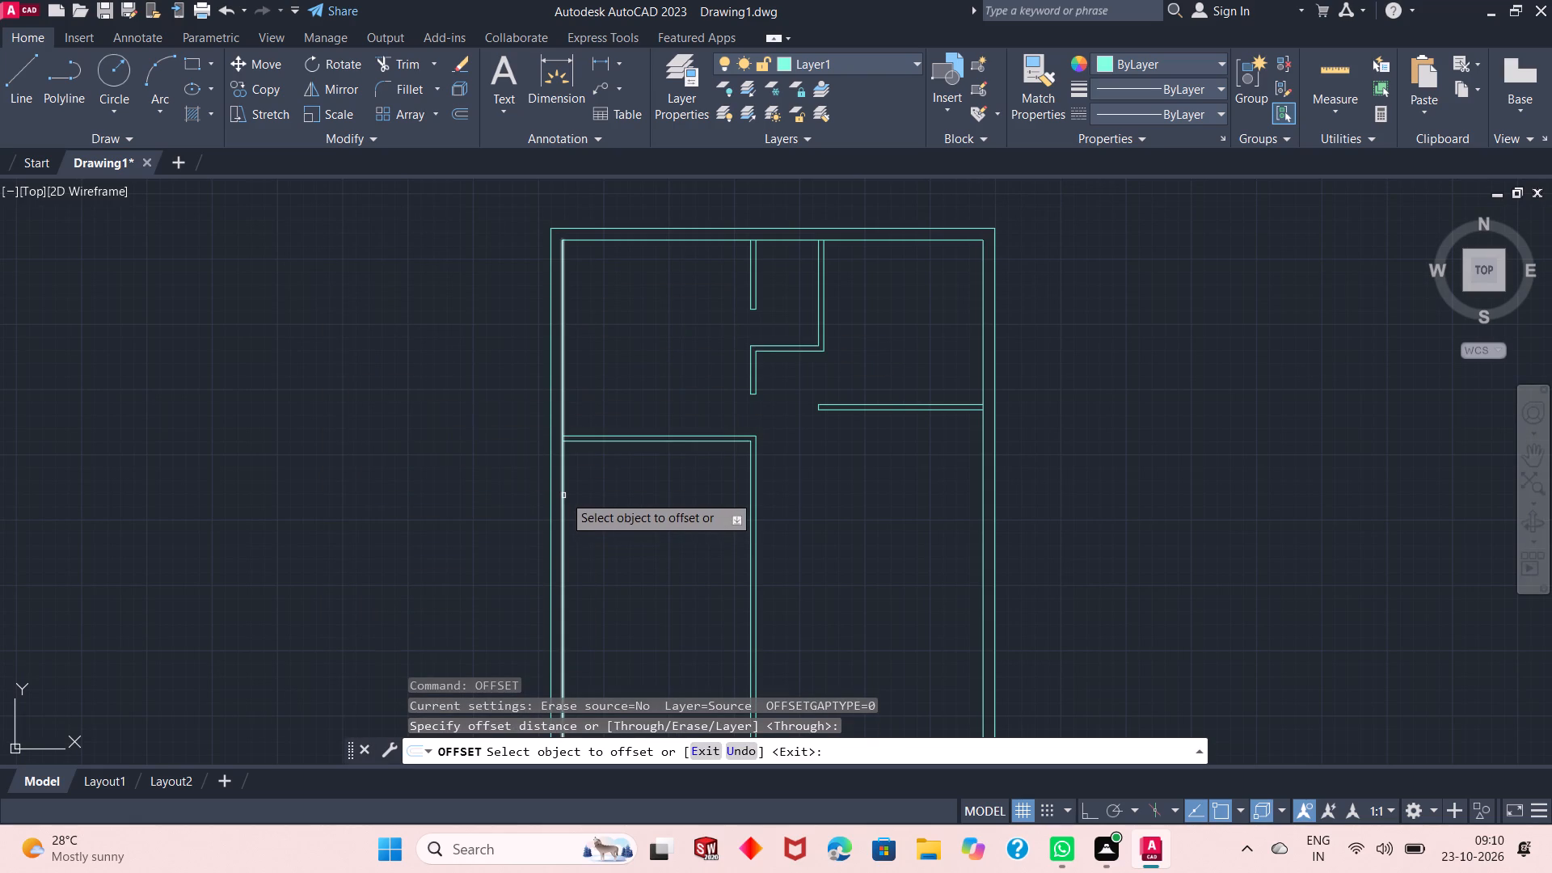
{"action": "left_click", "coordinate": [563, 495]}
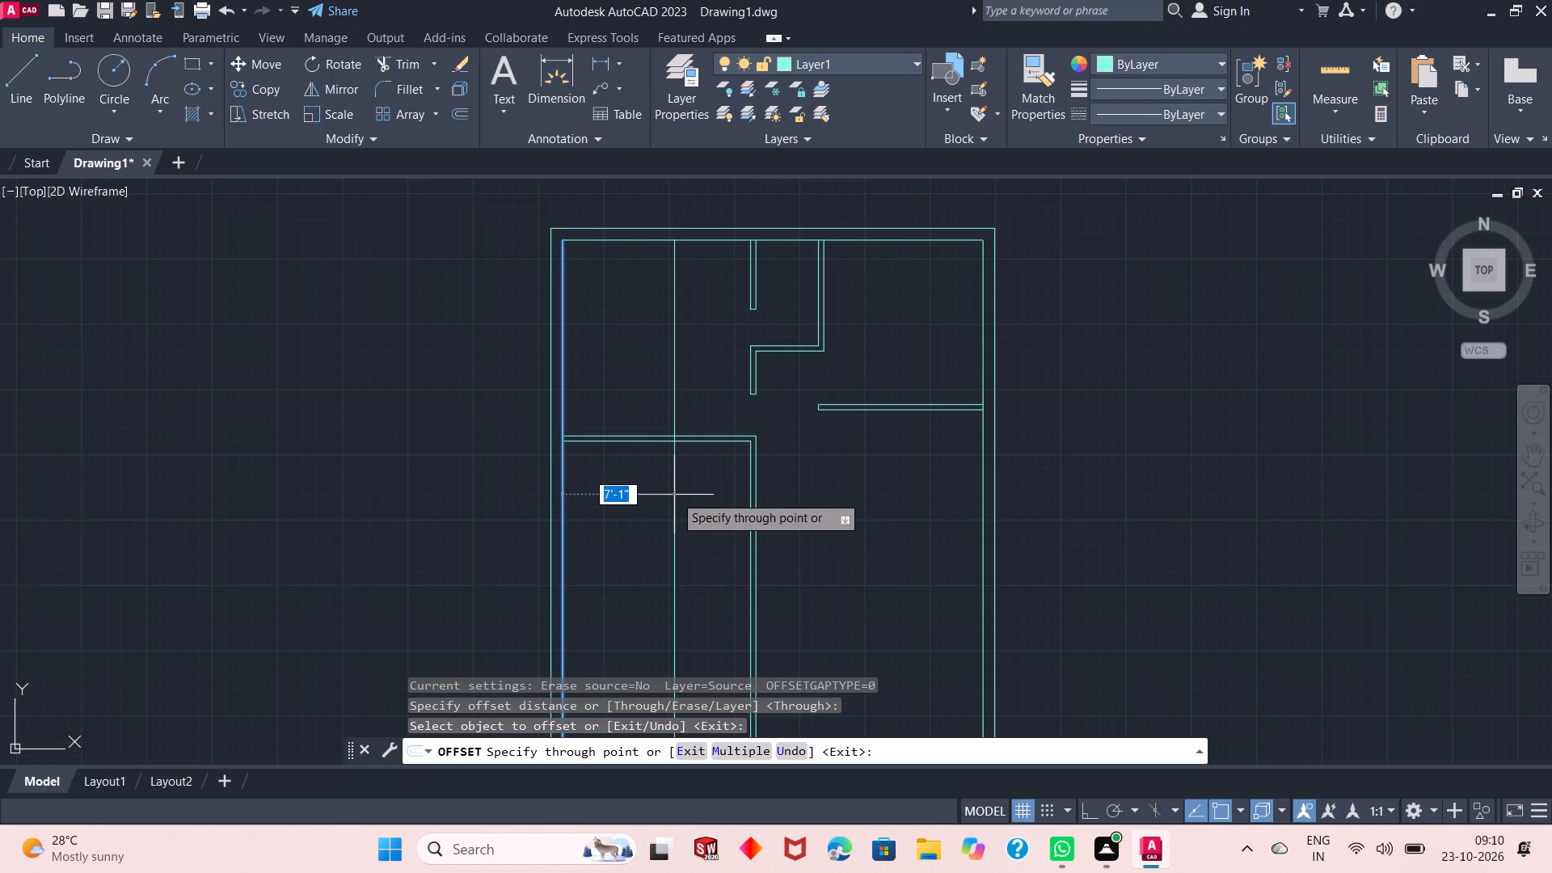
{"action": "type", "text": "7'"}
{"action": "key", "text": "Return"}
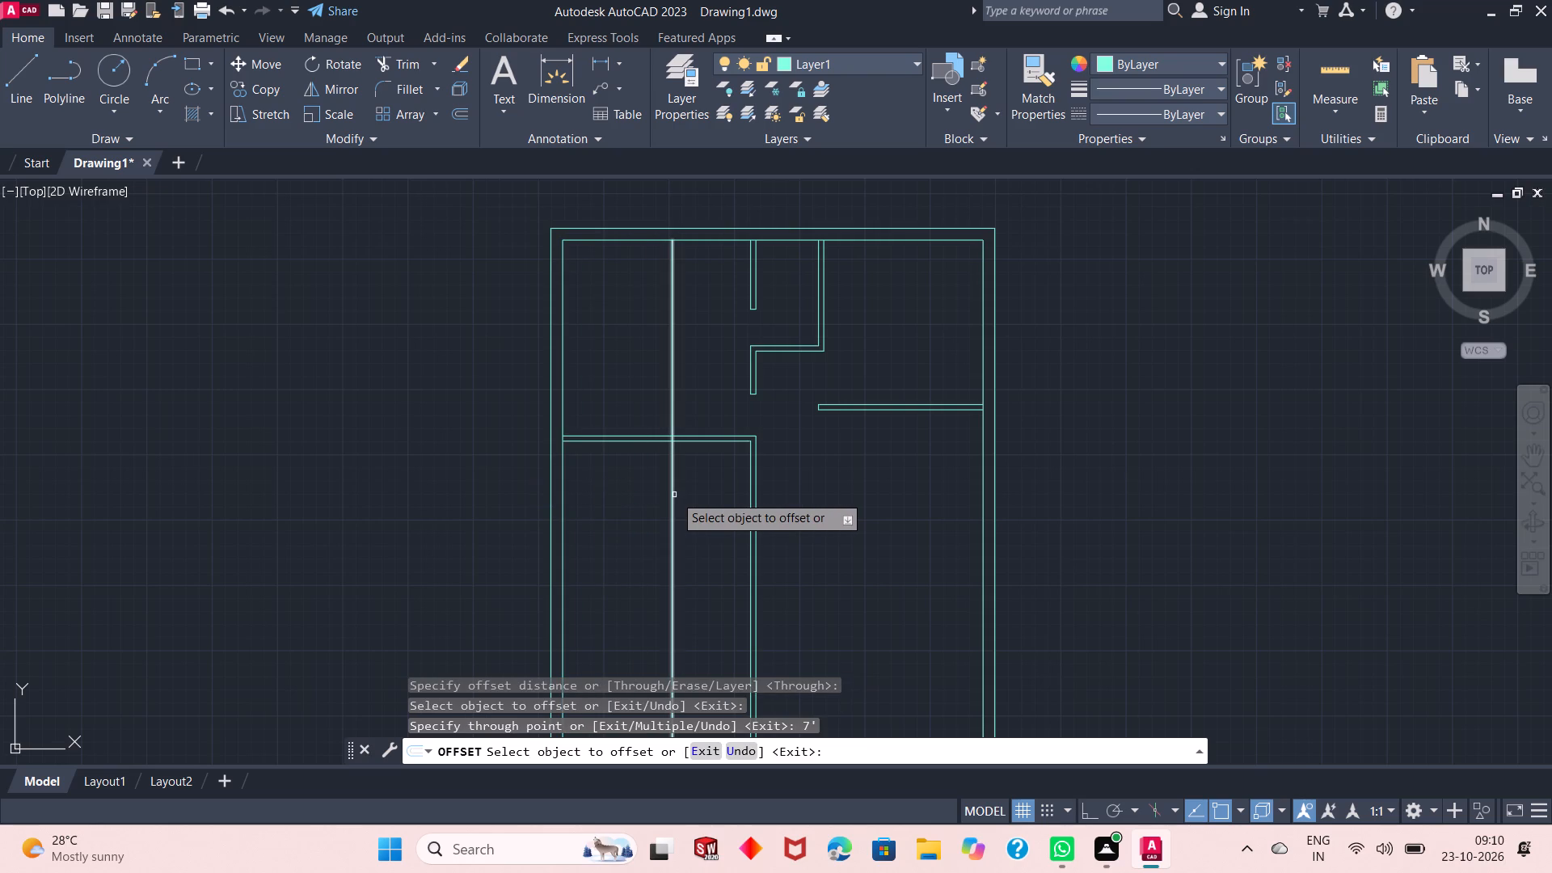
{"action": "left_click", "coordinate": [674, 495]}
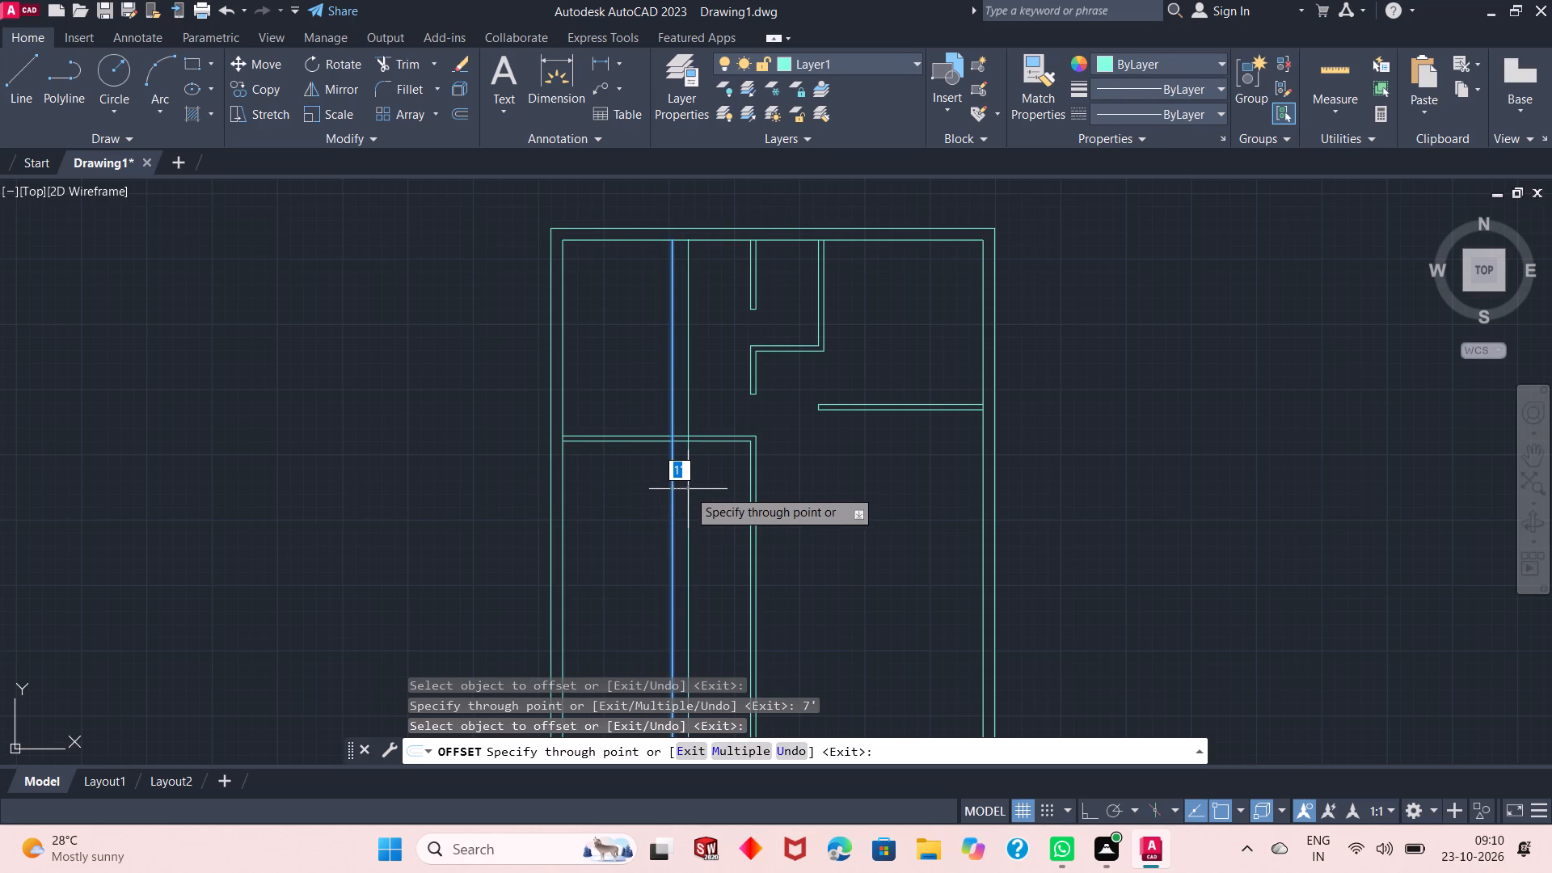
{"action": "key", "text": "4"}
{"action": "key", "text": "shift+quotedbl"}
{"action": "key", "text": "Return"}
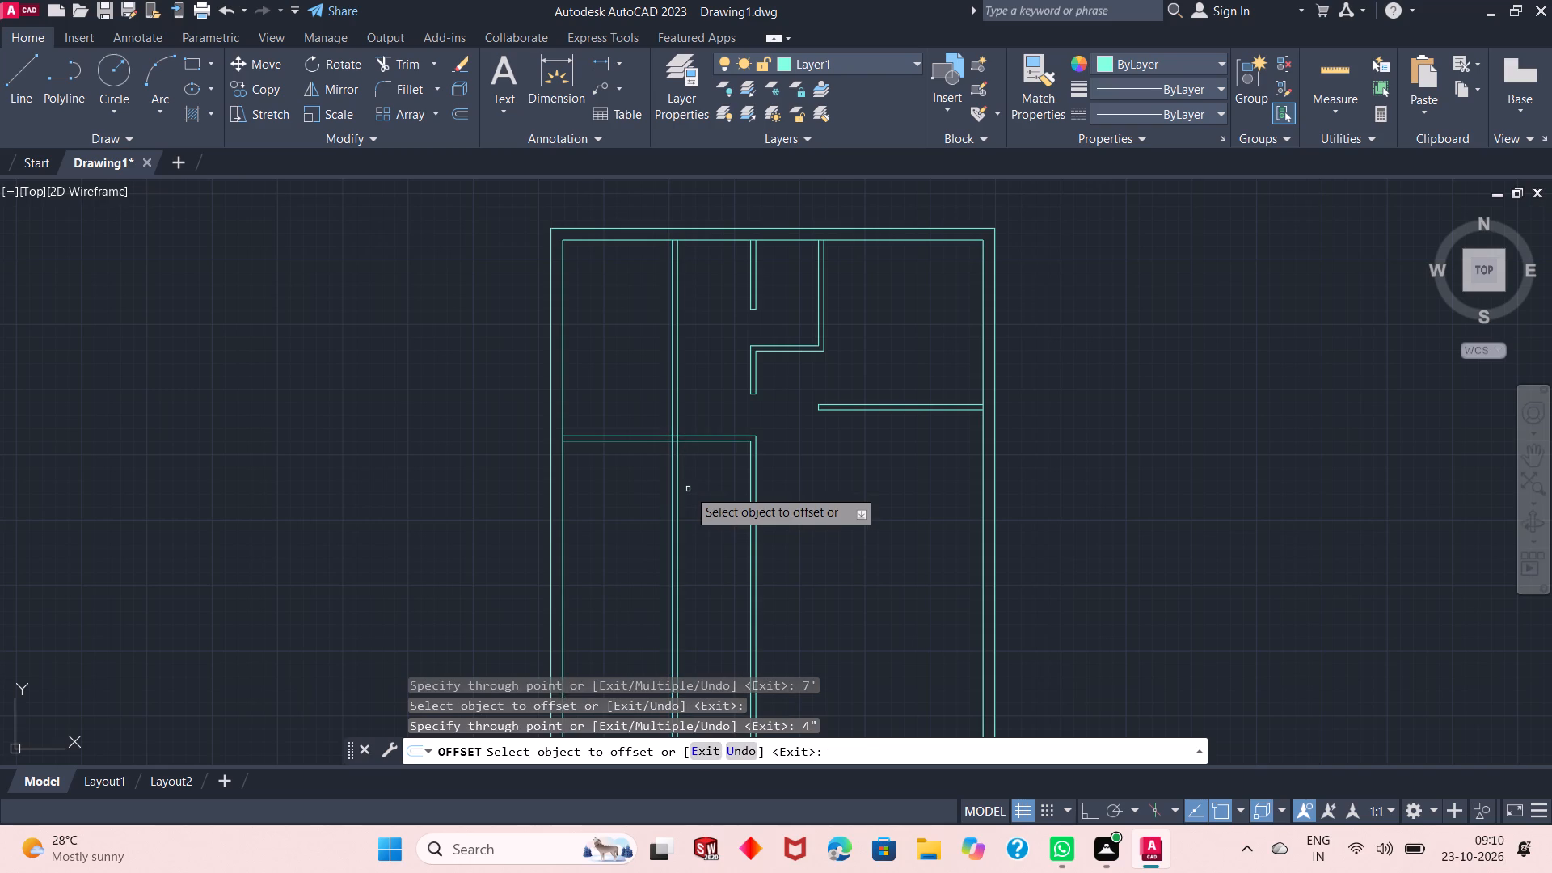
{"action": "key", "text": "Escape"}
Quick-measure the clear width between the west exterior wall and the new vertical partition.
{"action": "left_click", "coordinate": [1354, 80]}
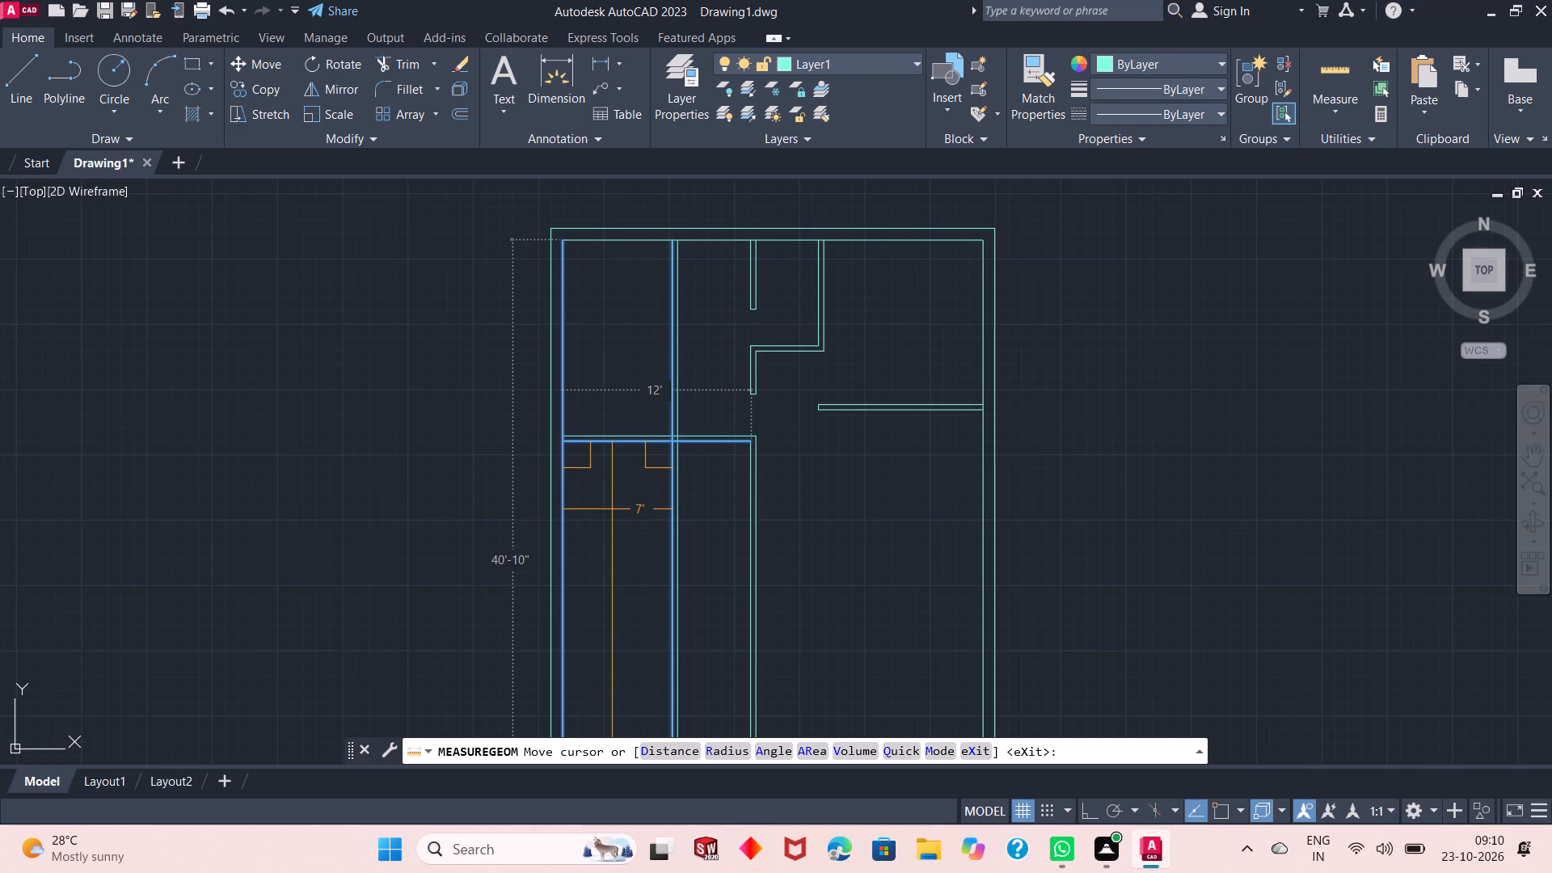
{"action": "key", "text": "Escape"}
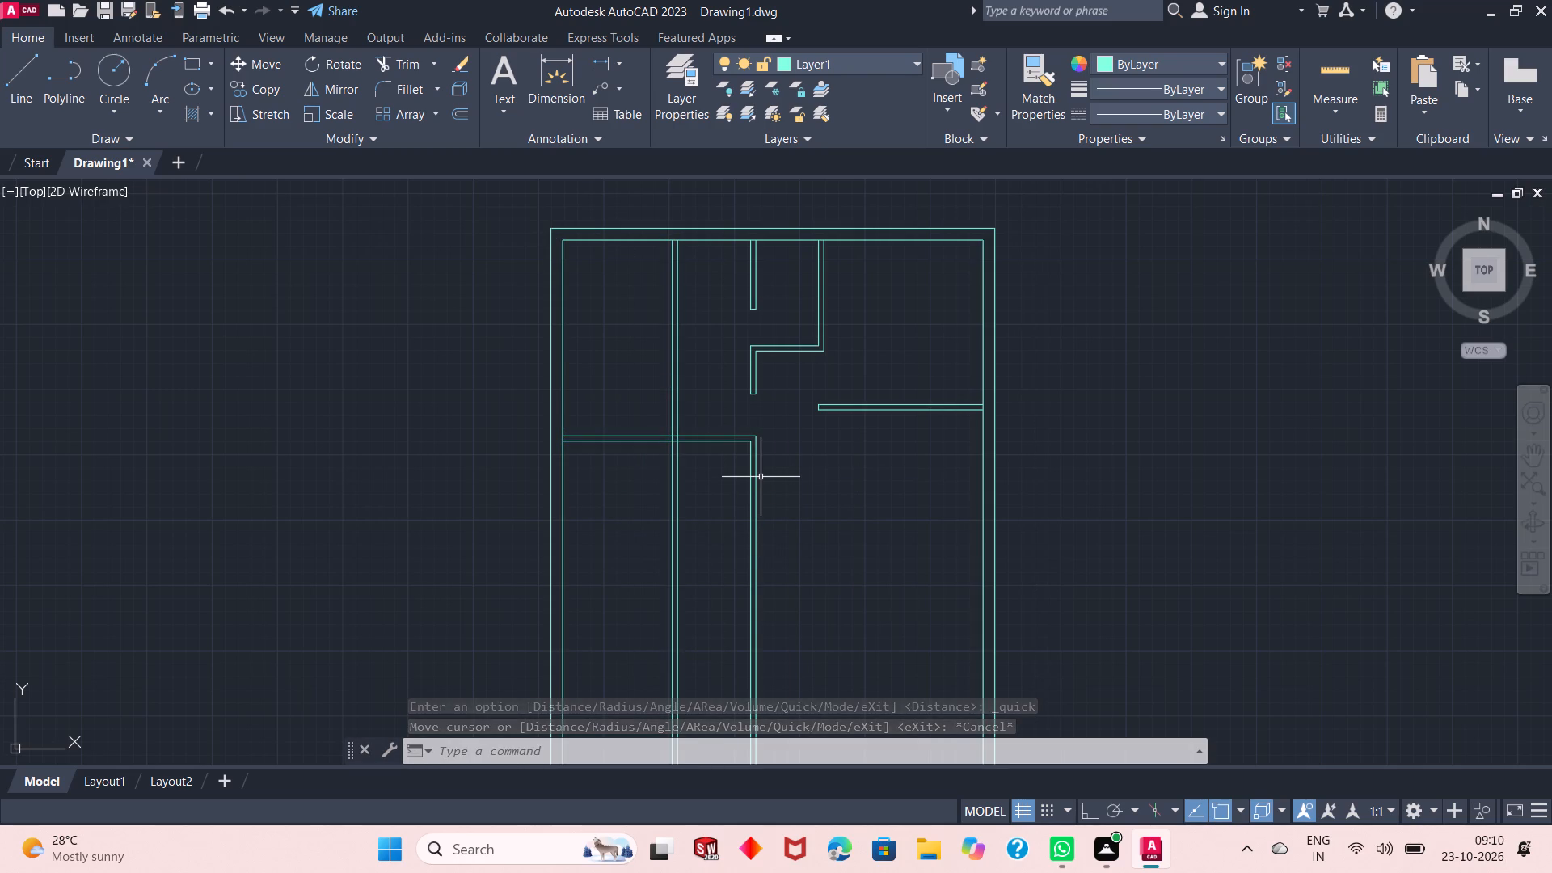
Offset the top line of the western horizontal partition 6'8" downward, and the resulting line another 4" downward, to form a second horizontal partition.
{"action": "right_click", "coordinate": [286, 304]}
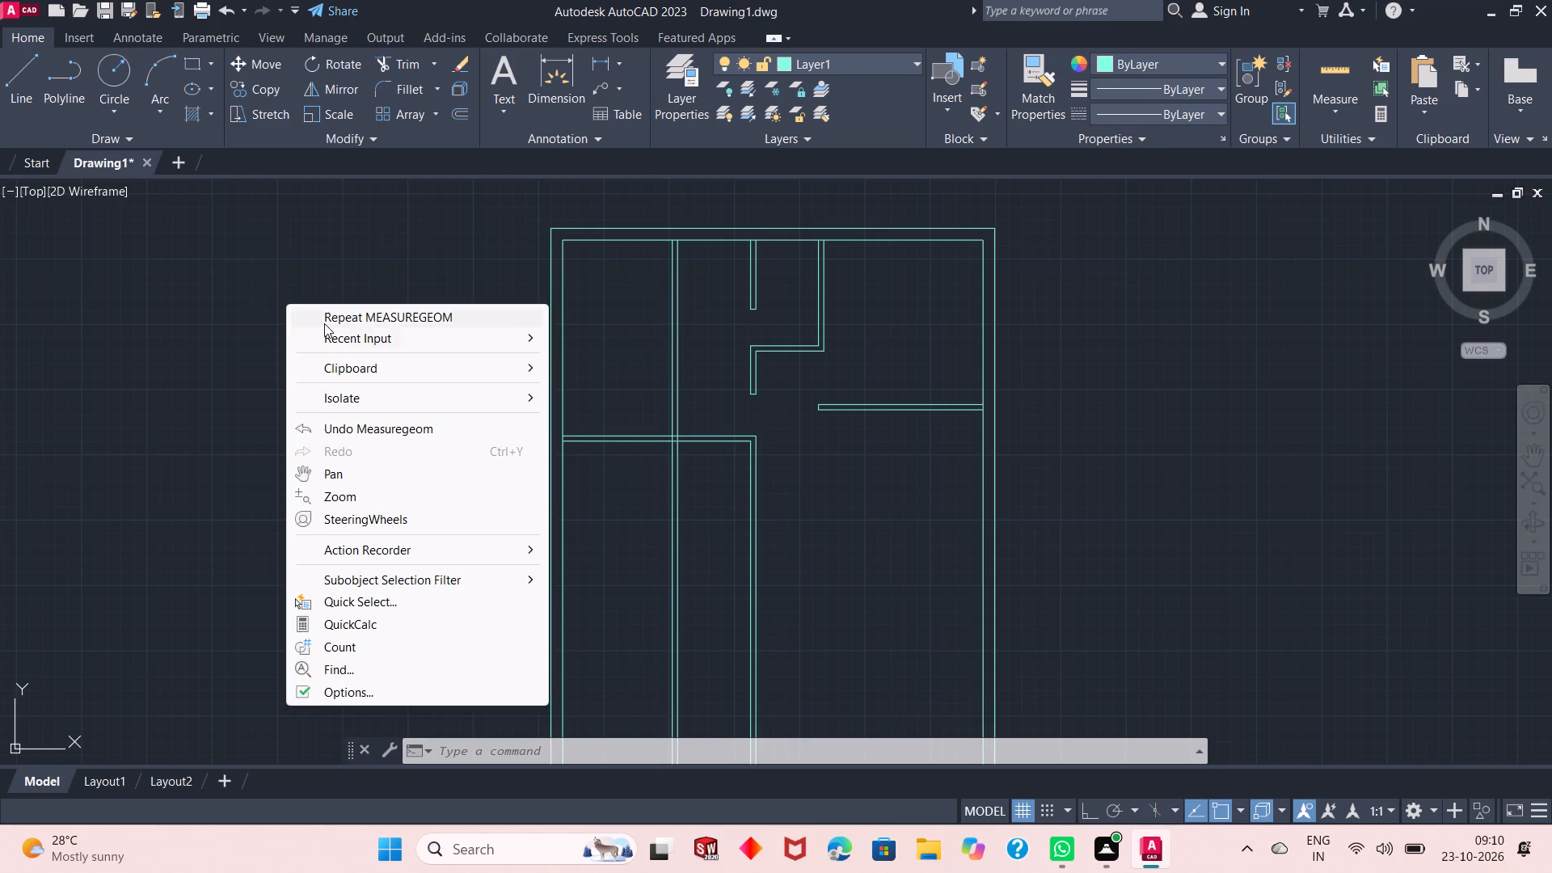
{"action": "left_click", "coordinate": [331, 339]}
{"action": "left_click", "coordinate": [624, 338]}
{"action": "right_click", "coordinate": [624, 338]}
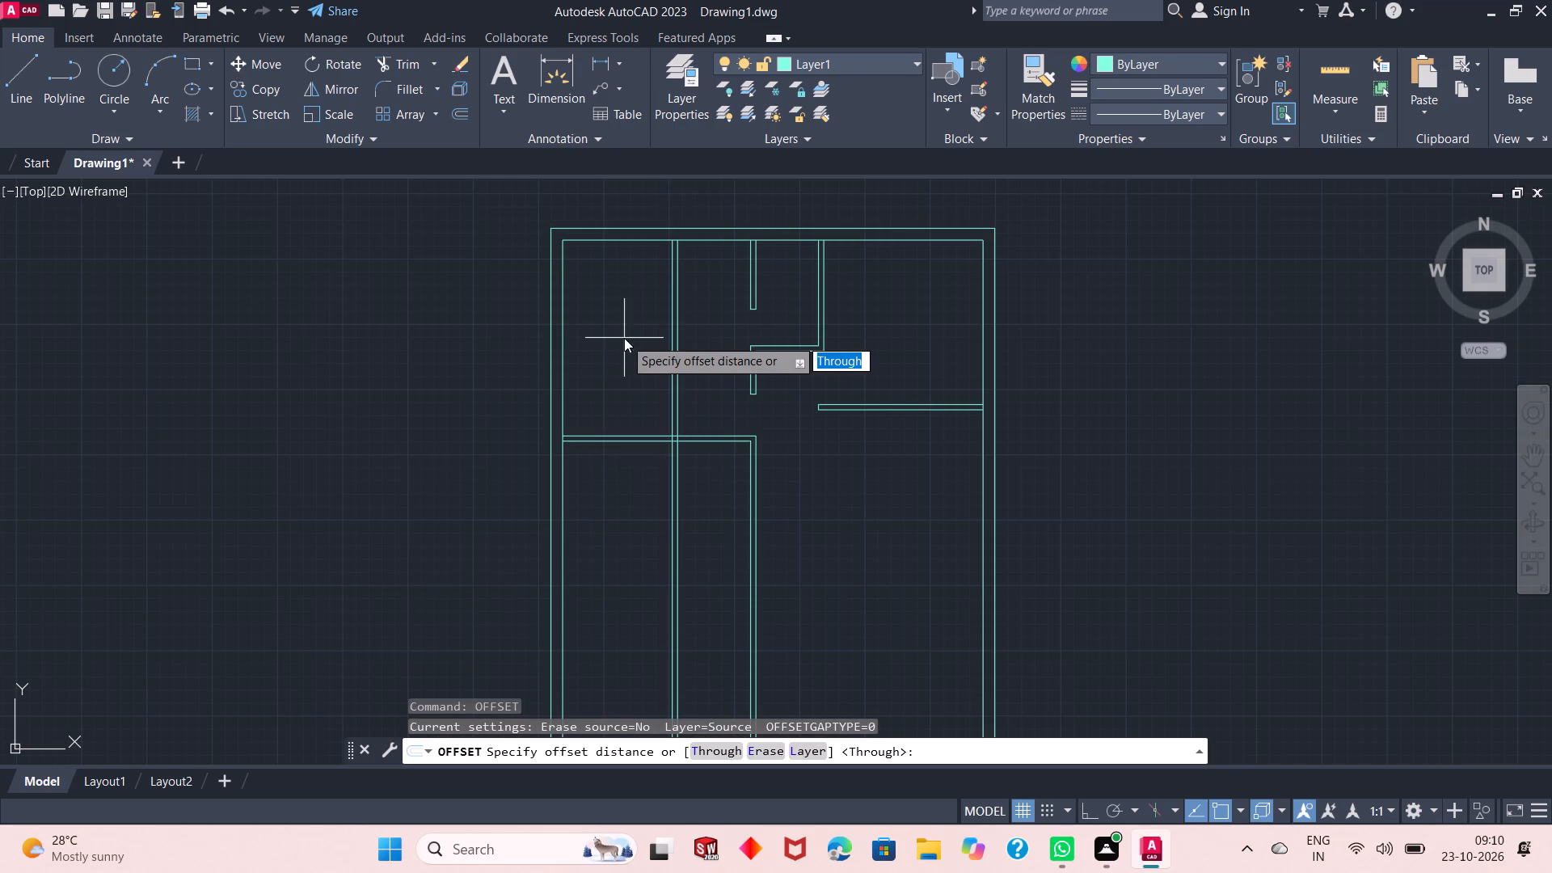
{"action": "left_click", "coordinate": [635, 346]}
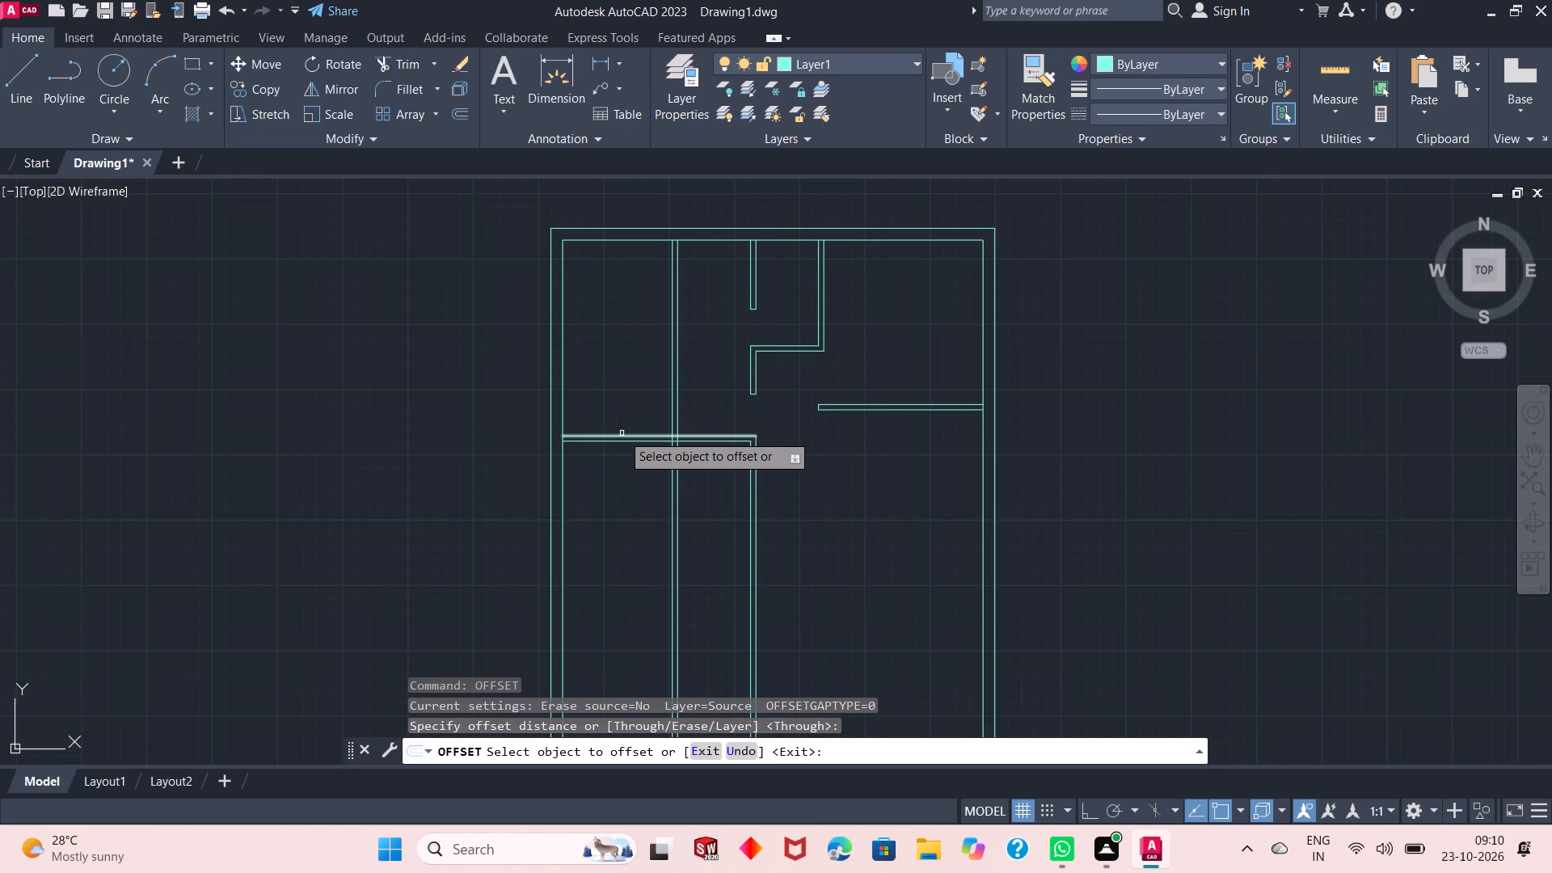
{"action": "left_click", "coordinate": [622, 433]}
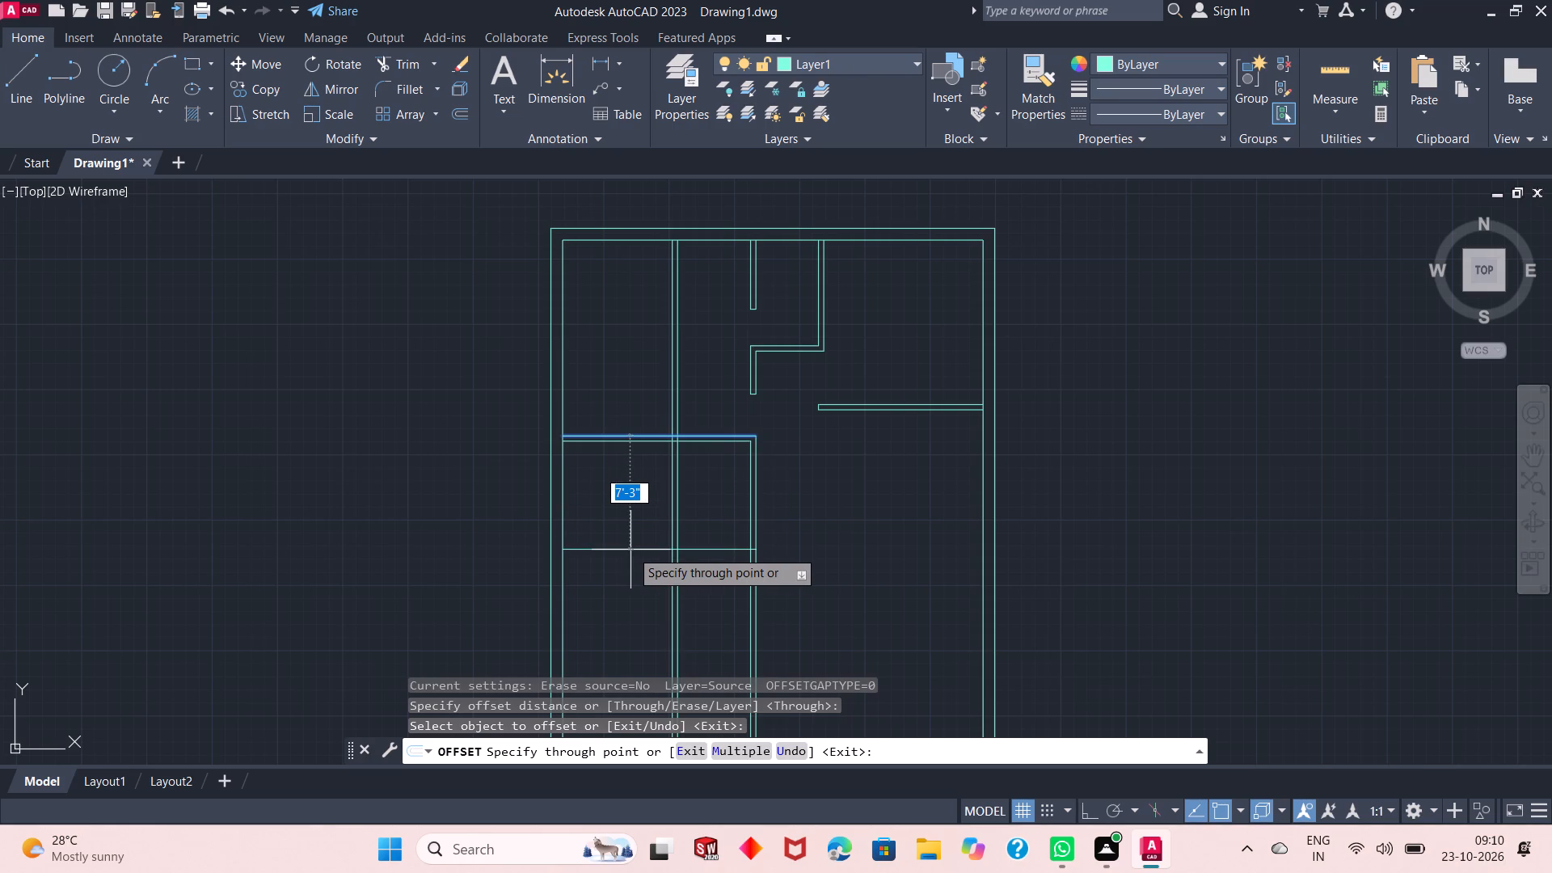
{"action": "key", "text": "6"}
{"action": "type", "text": "'8\""}
{"action": "key", "text": "Return"}
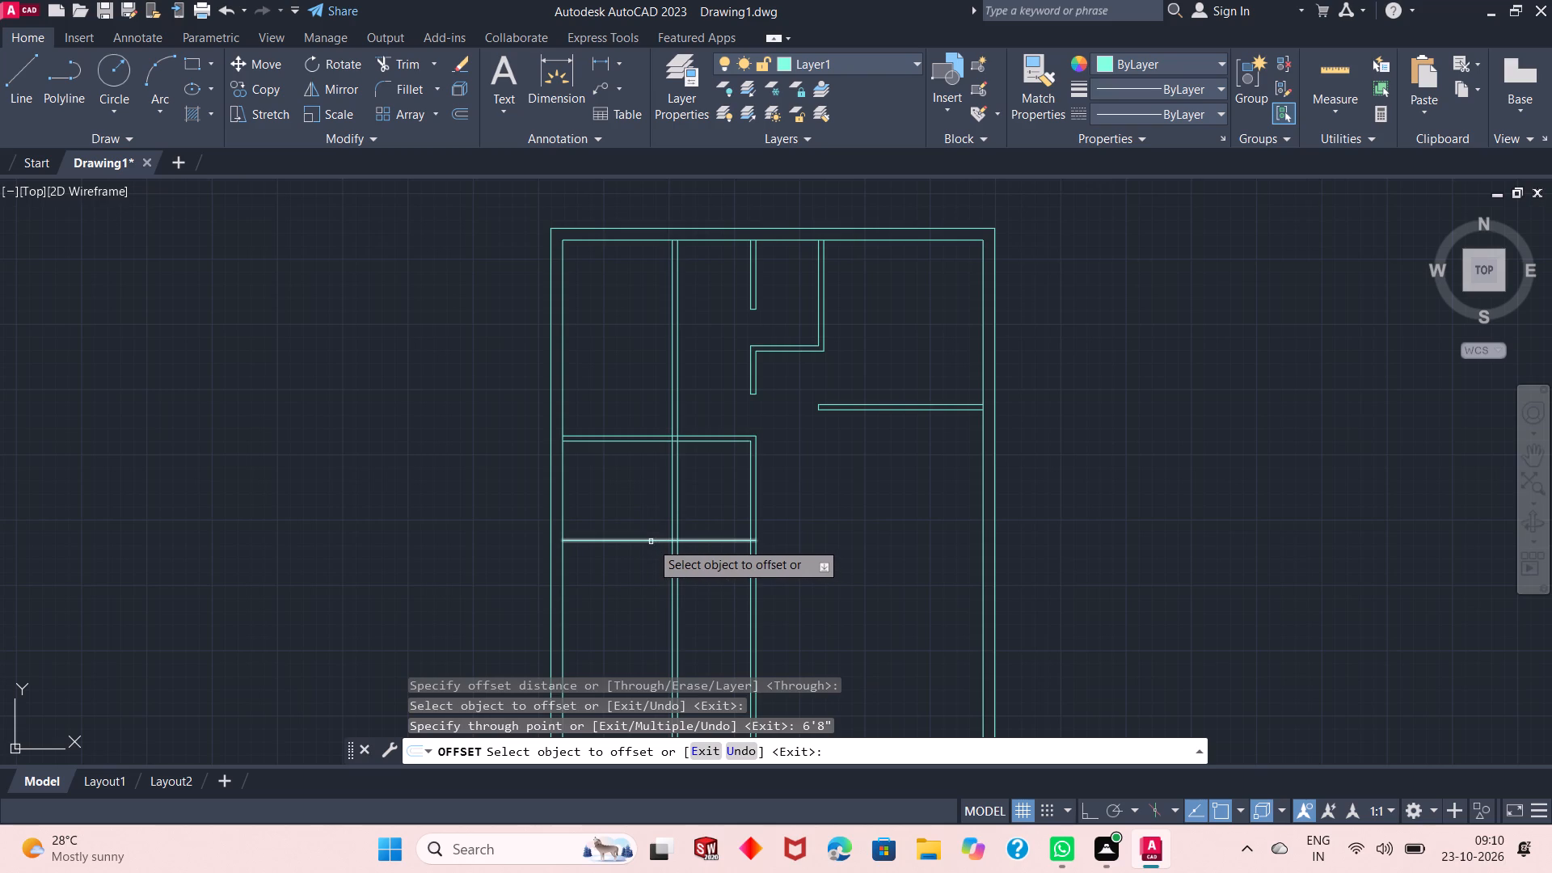
{"action": "left_click", "coordinate": [651, 542]}
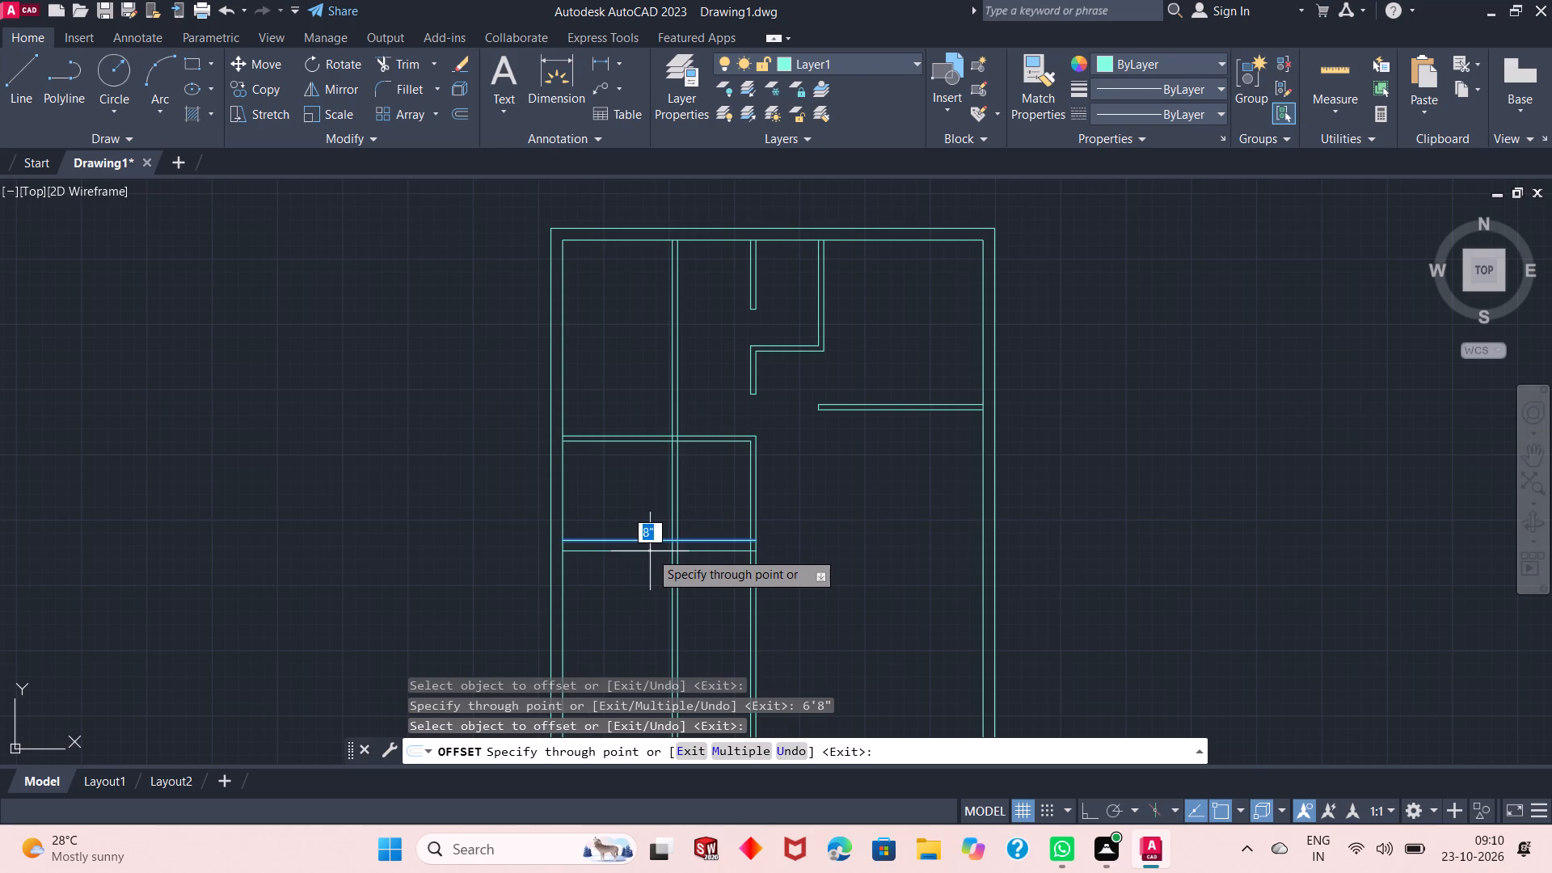
{"action": "type", "text": "4\""}
{"action": "key", "text": "Return"}
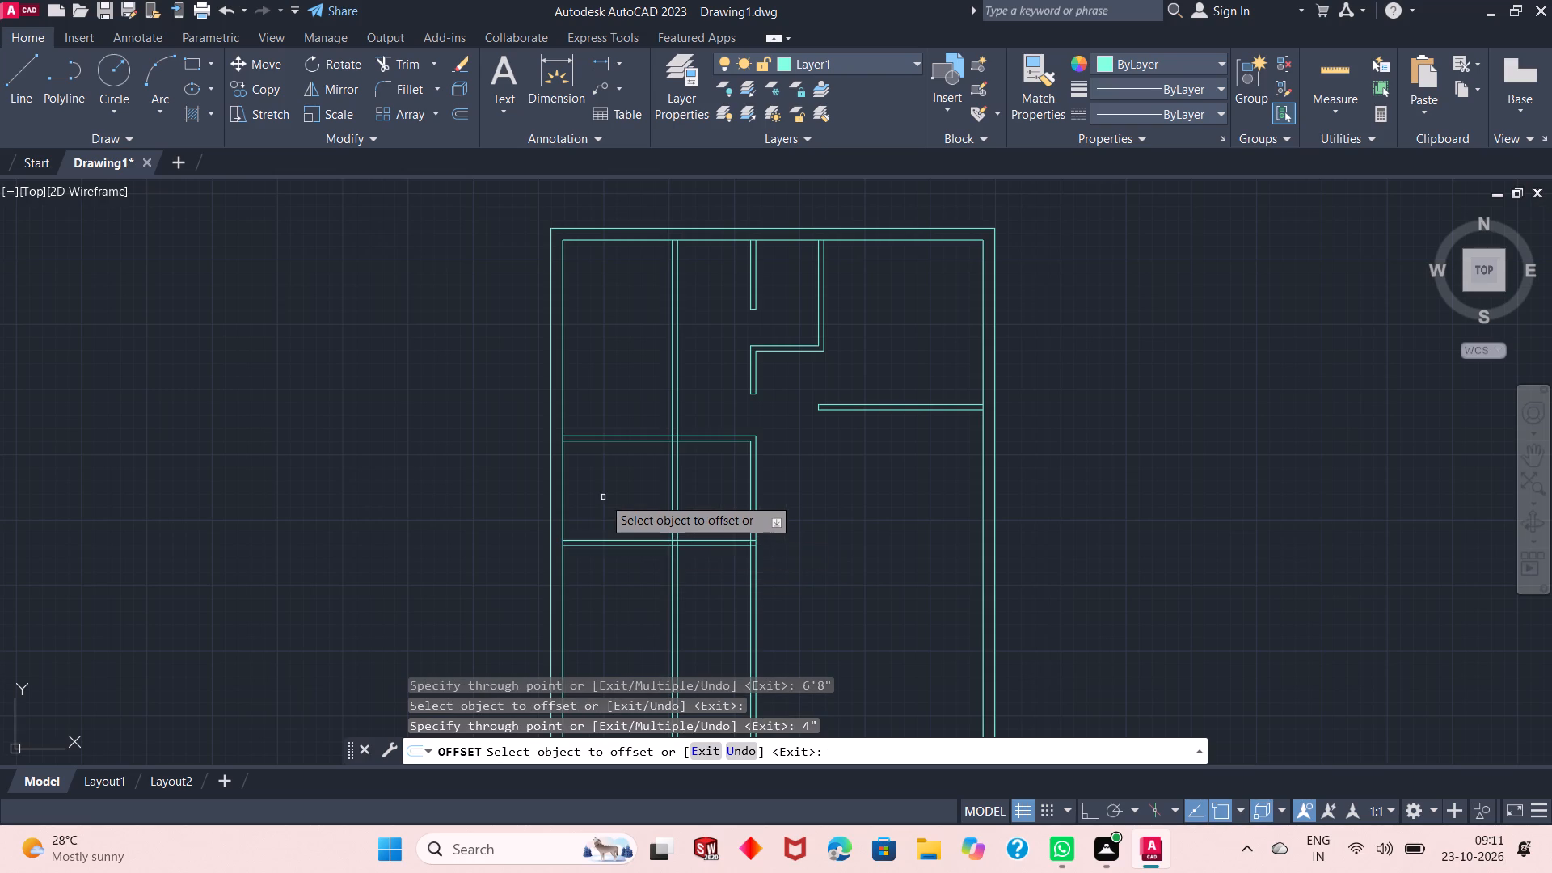
{"action": "scroll", "coordinate": [603, 497], "scroll_direction": "down", "scroll_amount": 2}
{"action": "scroll", "coordinate": [606, 533], "scroll_direction": "up", "scroll_amount": 1}
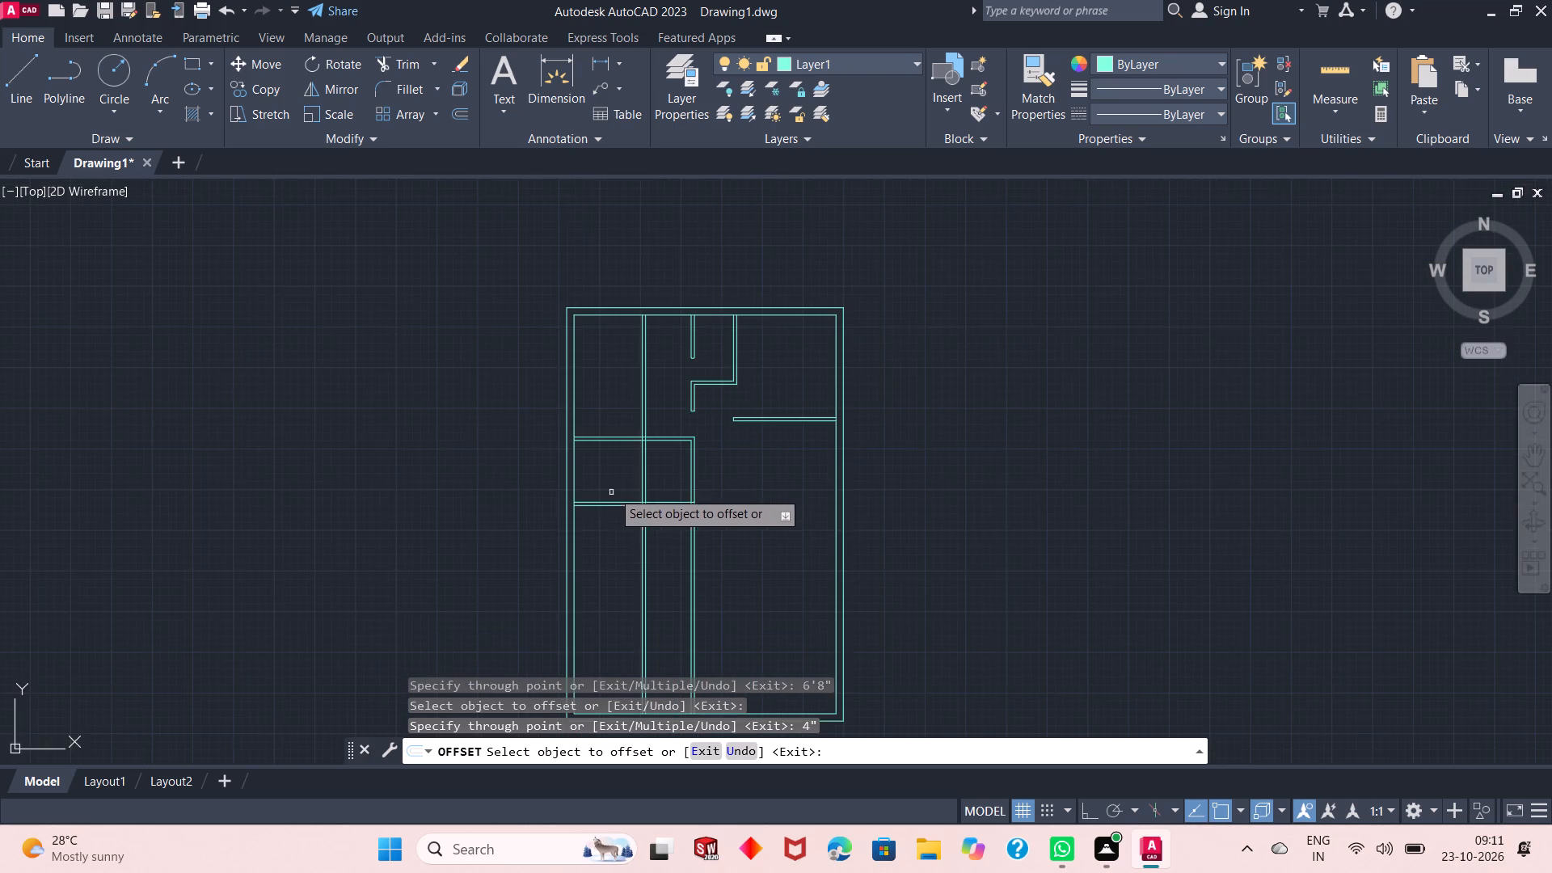
Offset the lower line of the eastern horizontal partition 4' downward, and the resulting line another 4" downward, to form a second partition.
{"action": "scroll", "coordinate": [625, 479], "scroll_direction": "up", "scroll_amount": 1}
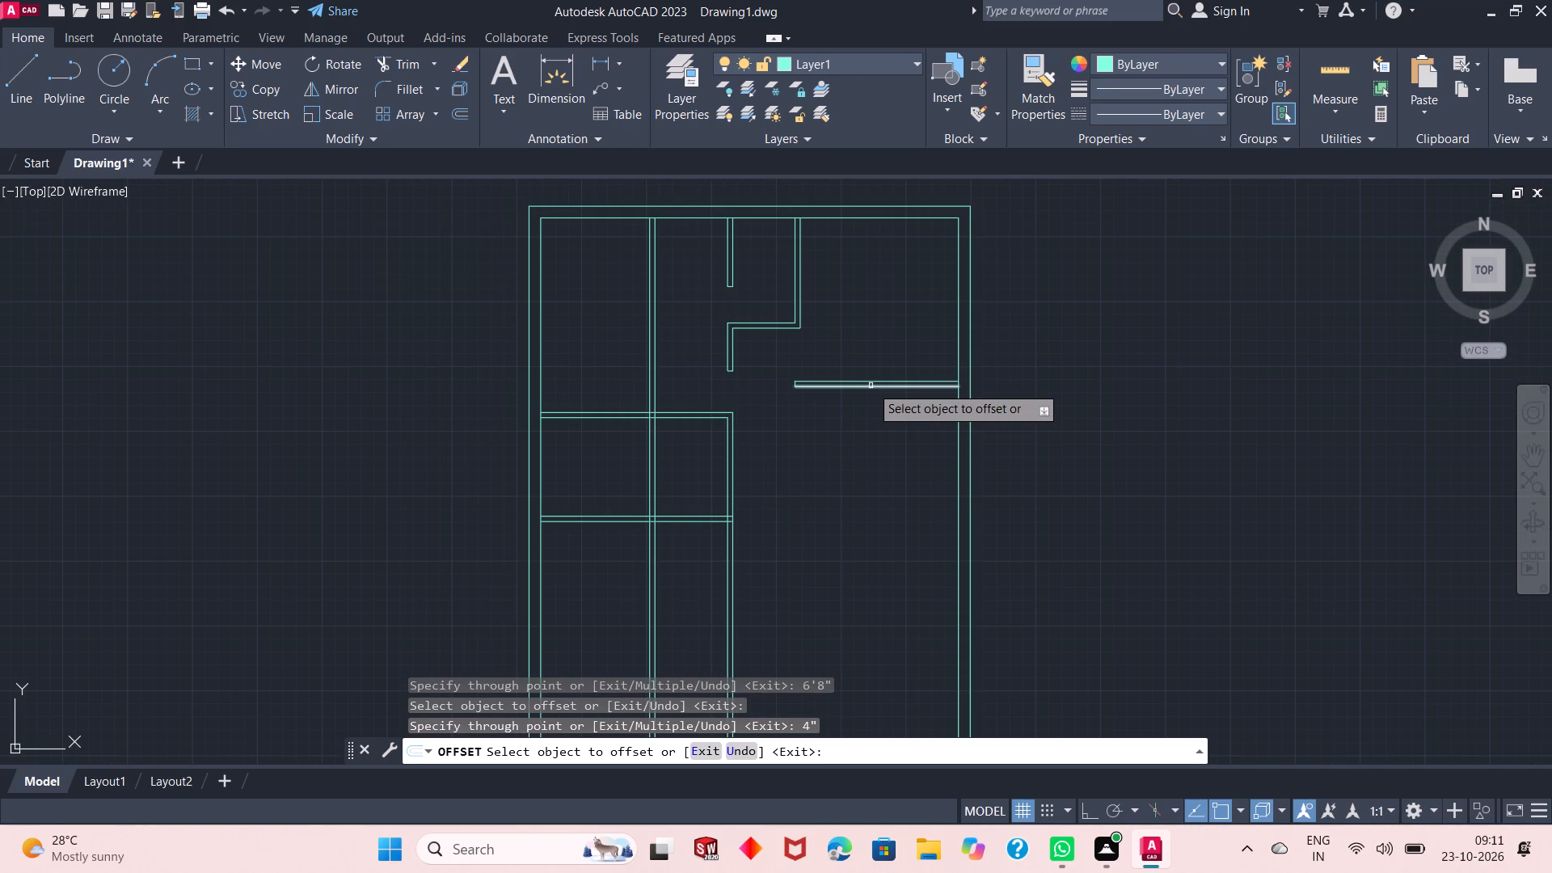
{"action": "left_click", "coordinate": [914, 386]}
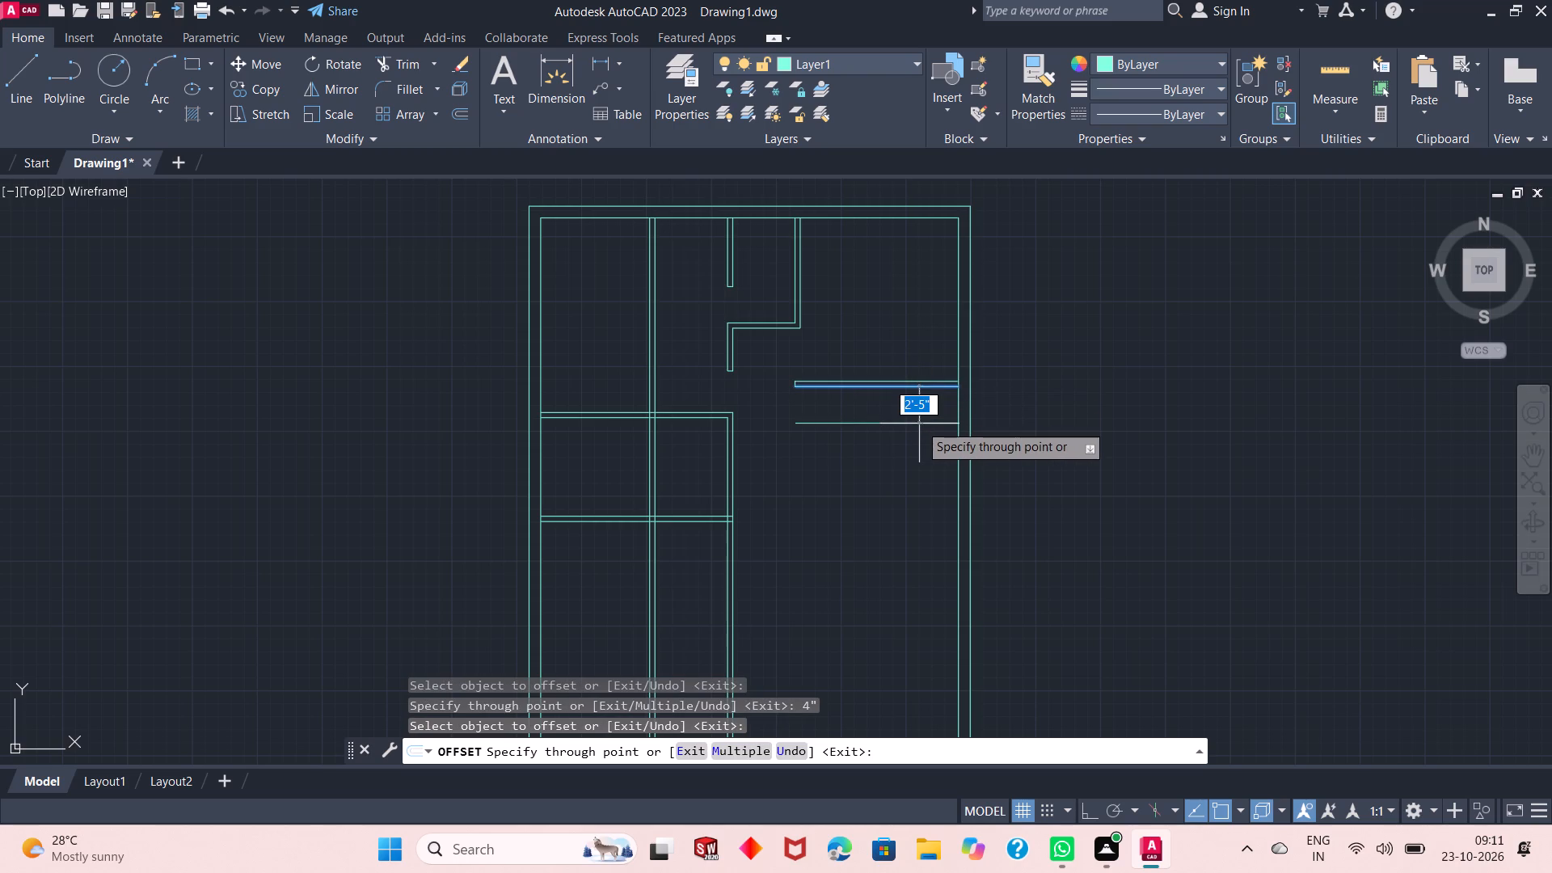
{"action": "type", "text": "4'"}
{"action": "key", "text": "Return"}
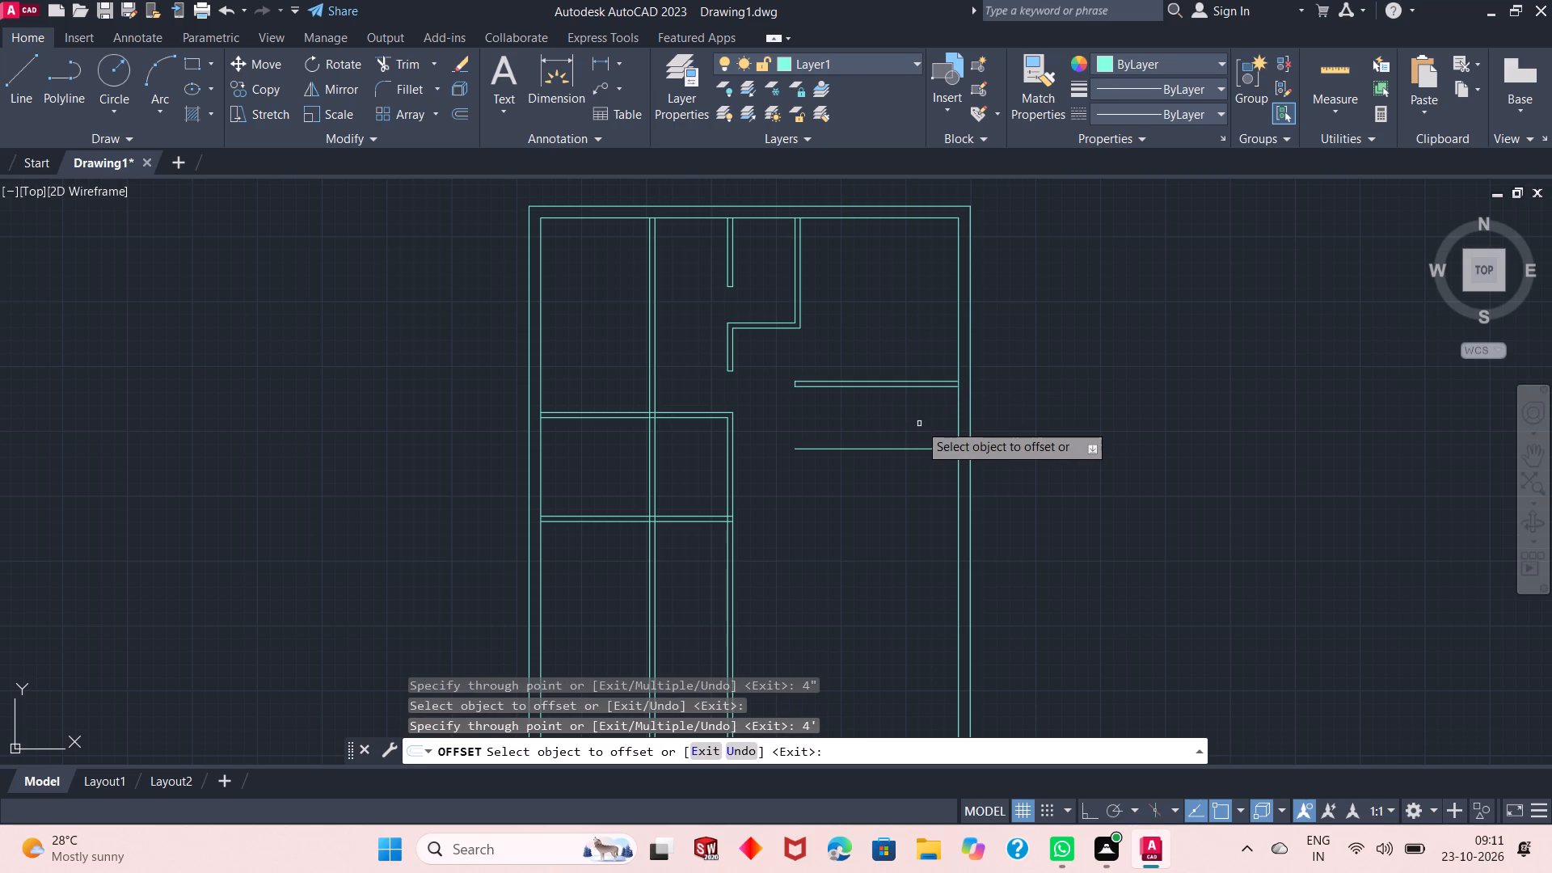
{"action": "left_click", "coordinate": [921, 451]}
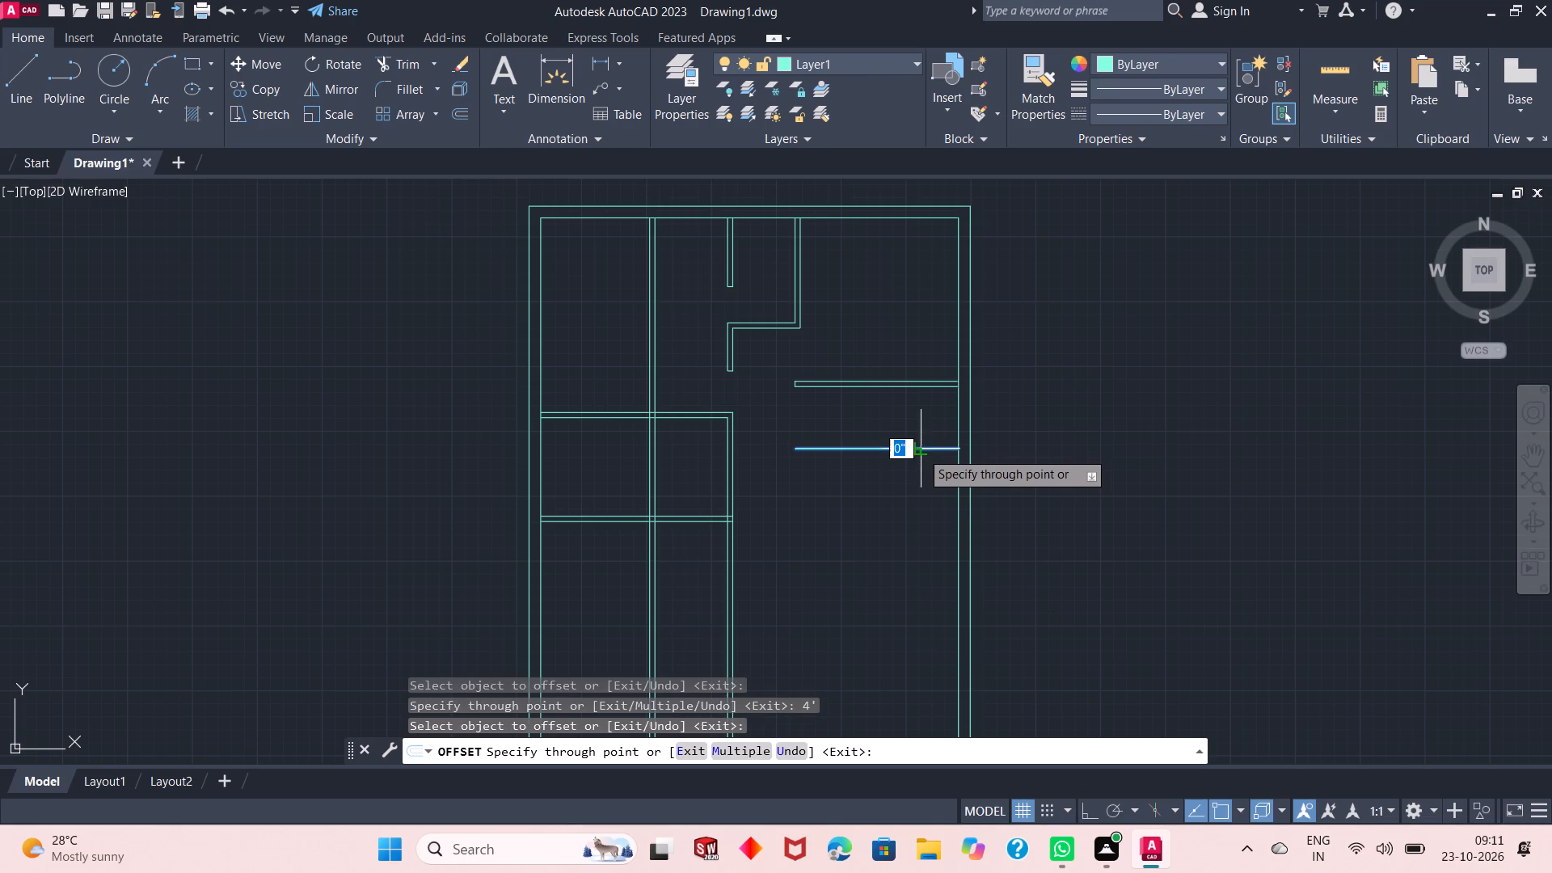
{"action": "type", "text": "4\""}
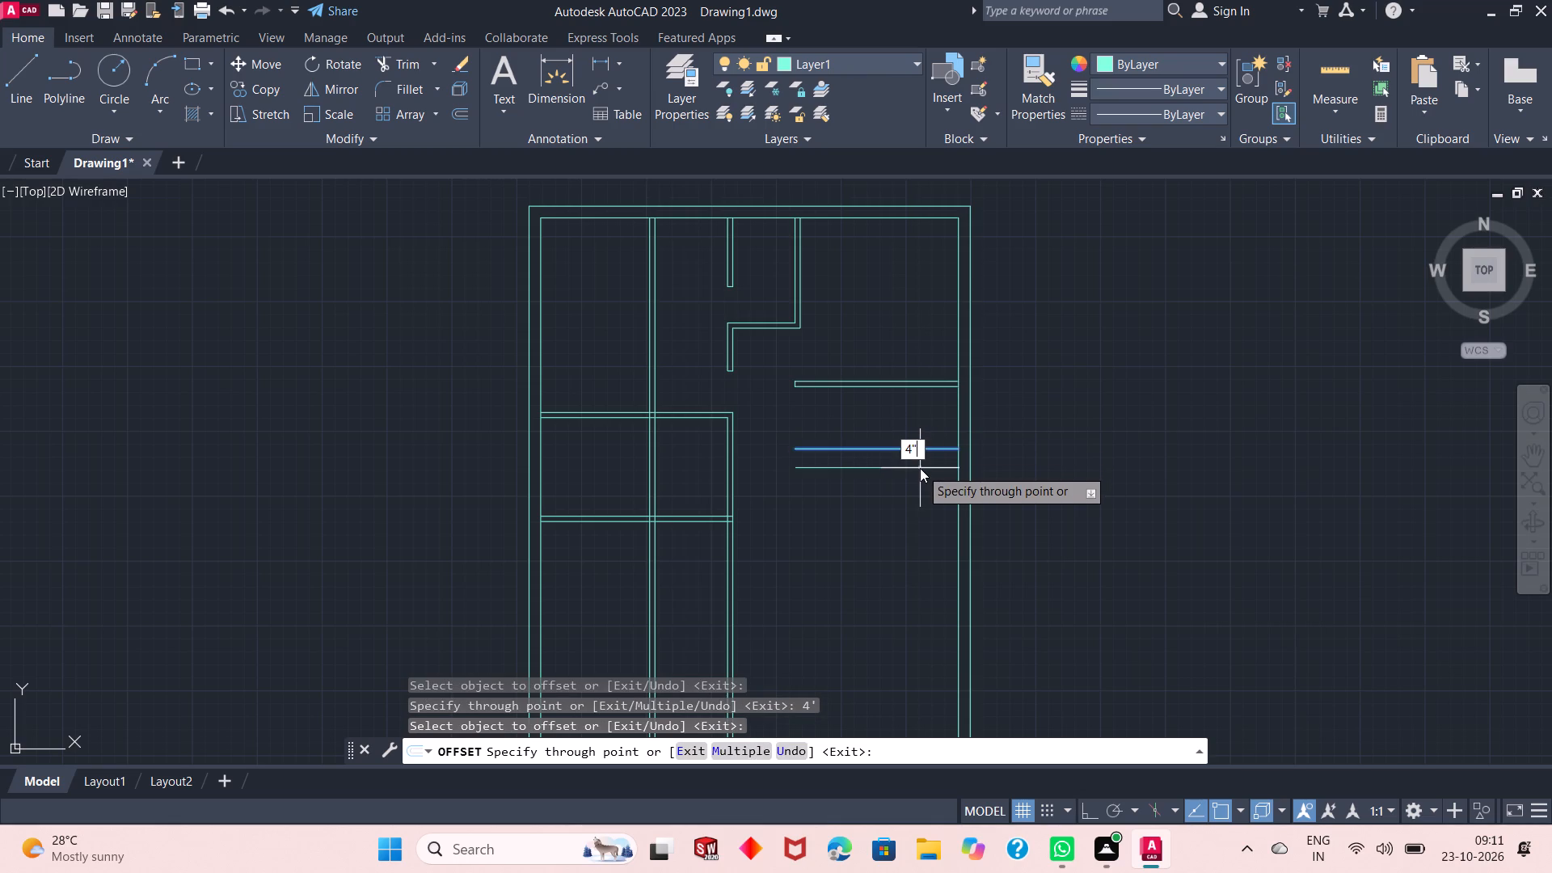
{"action": "key", "text": "Return"}
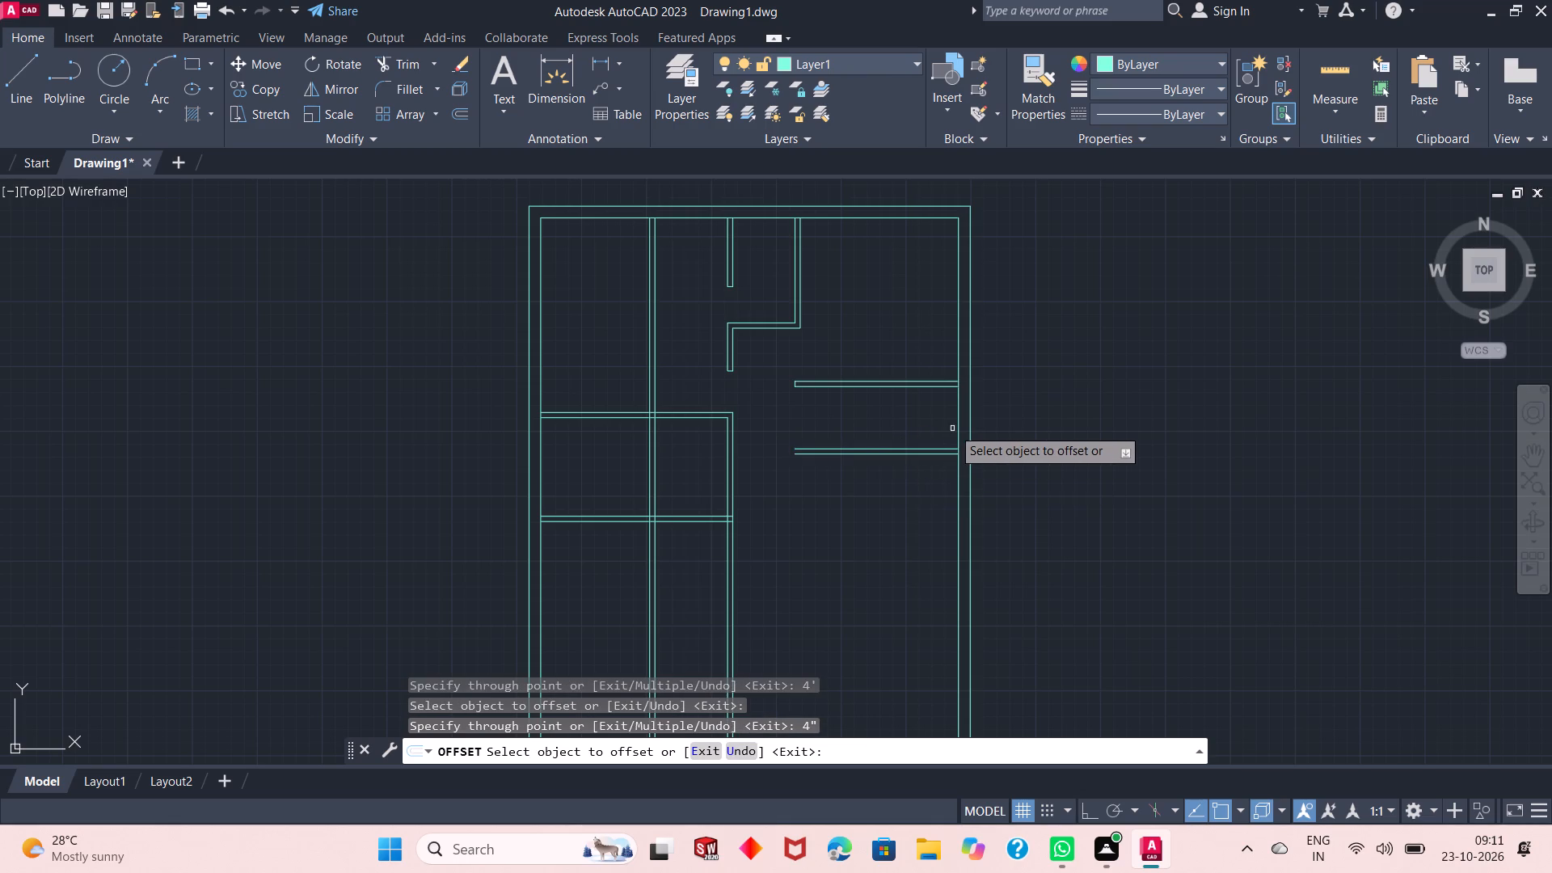
Offset the east exterior wall's inner line 7'3" westward.
{"action": "left_click", "coordinate": [957, 423]}
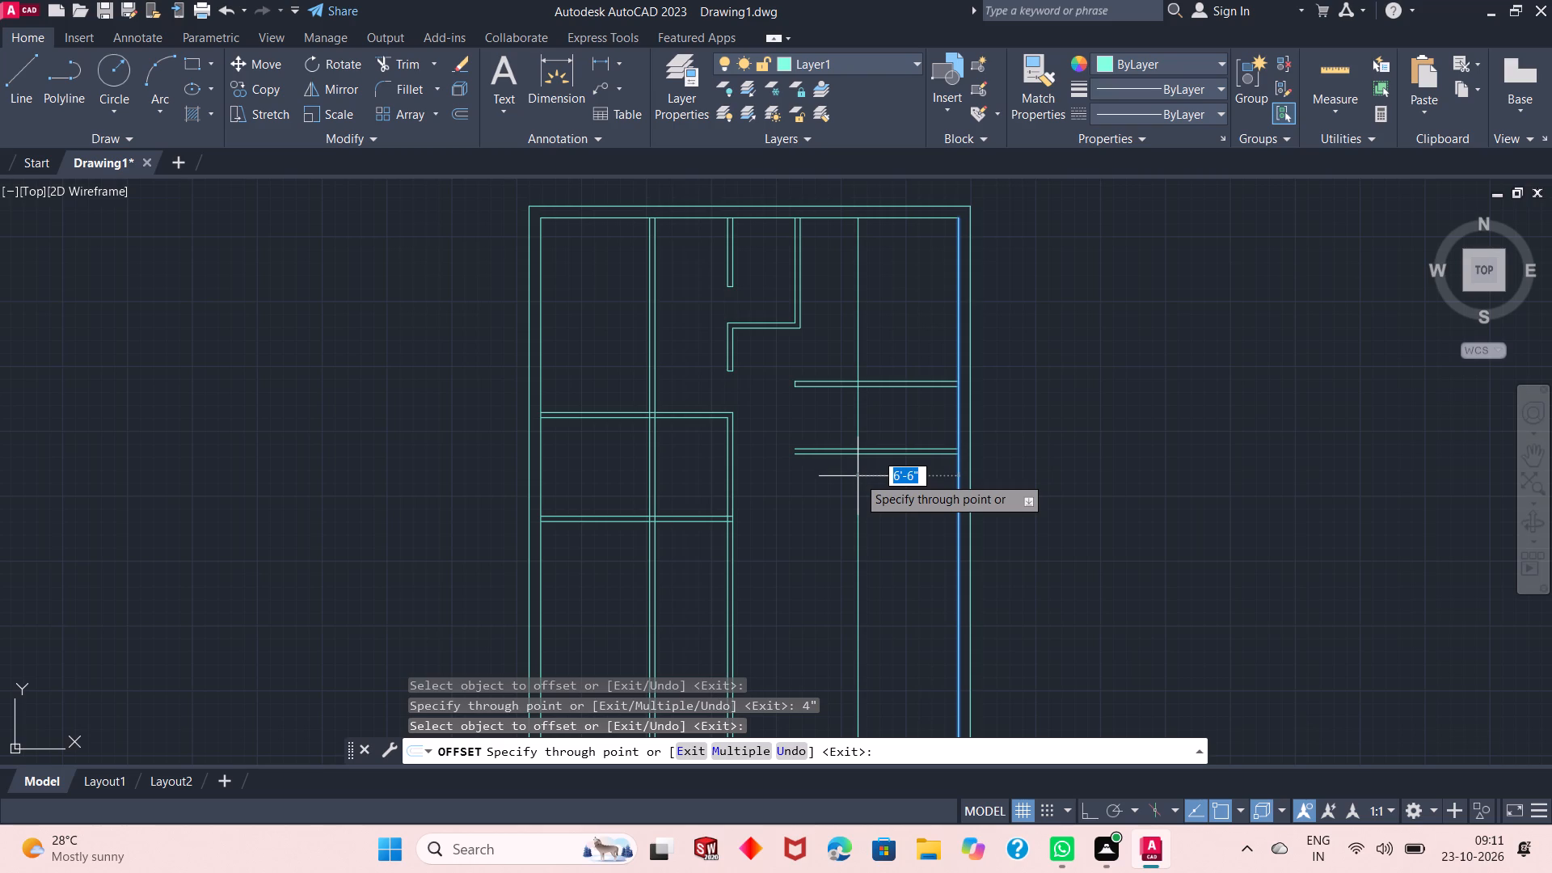
{"action": "key", "text": "7"}
{"action": "key", "text": "apostrophe"}
{"action": "key", "text": "3"}
{"action": "key", "text": "shift+quotedbl"}
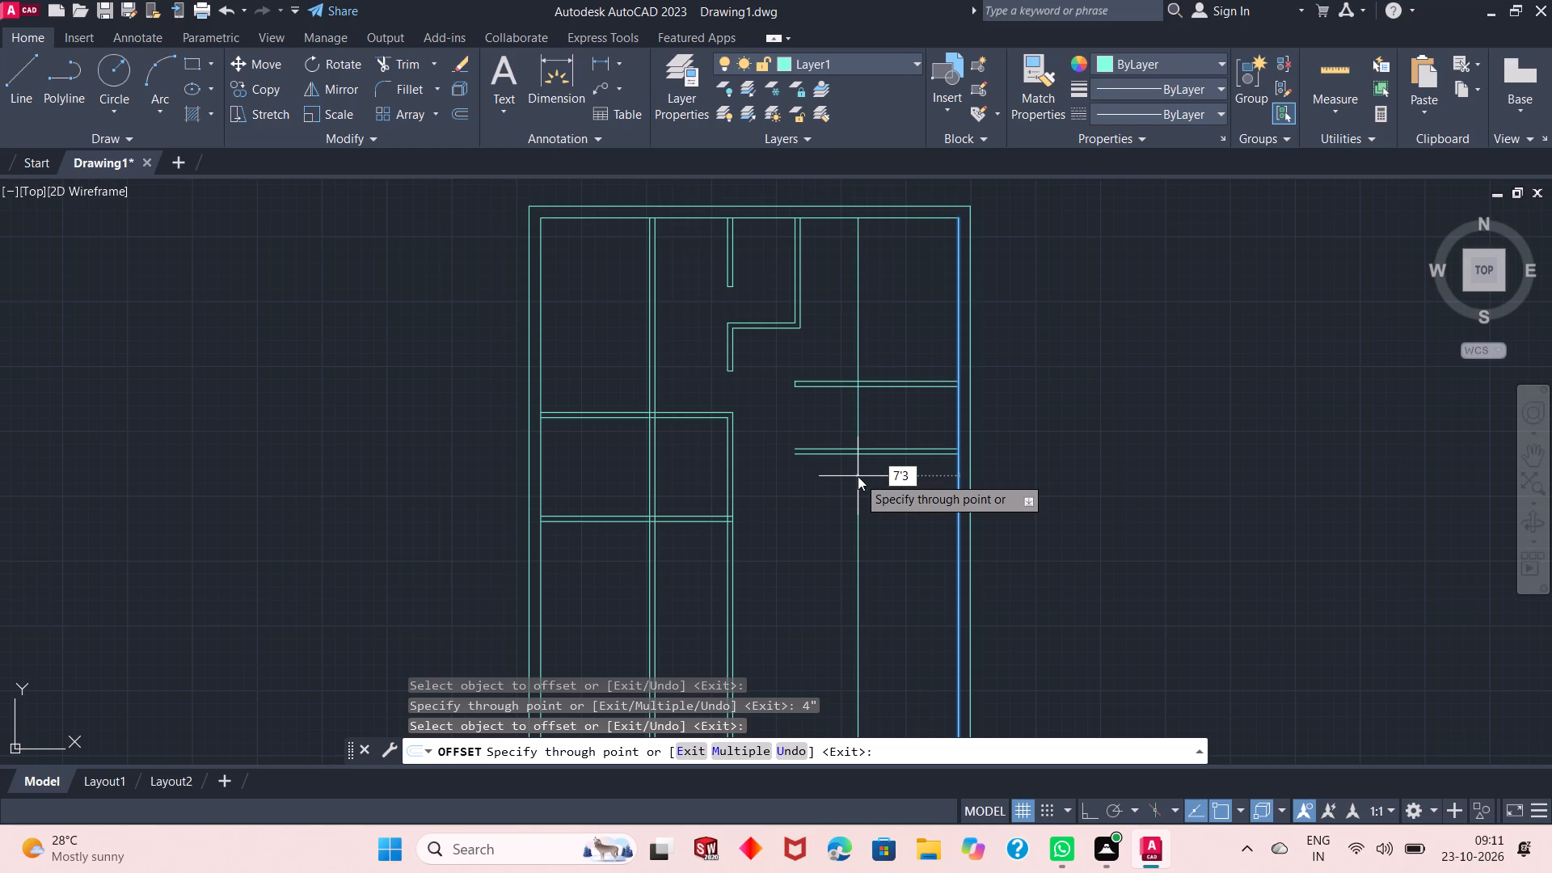
{"action": "key", "text": "Return"}
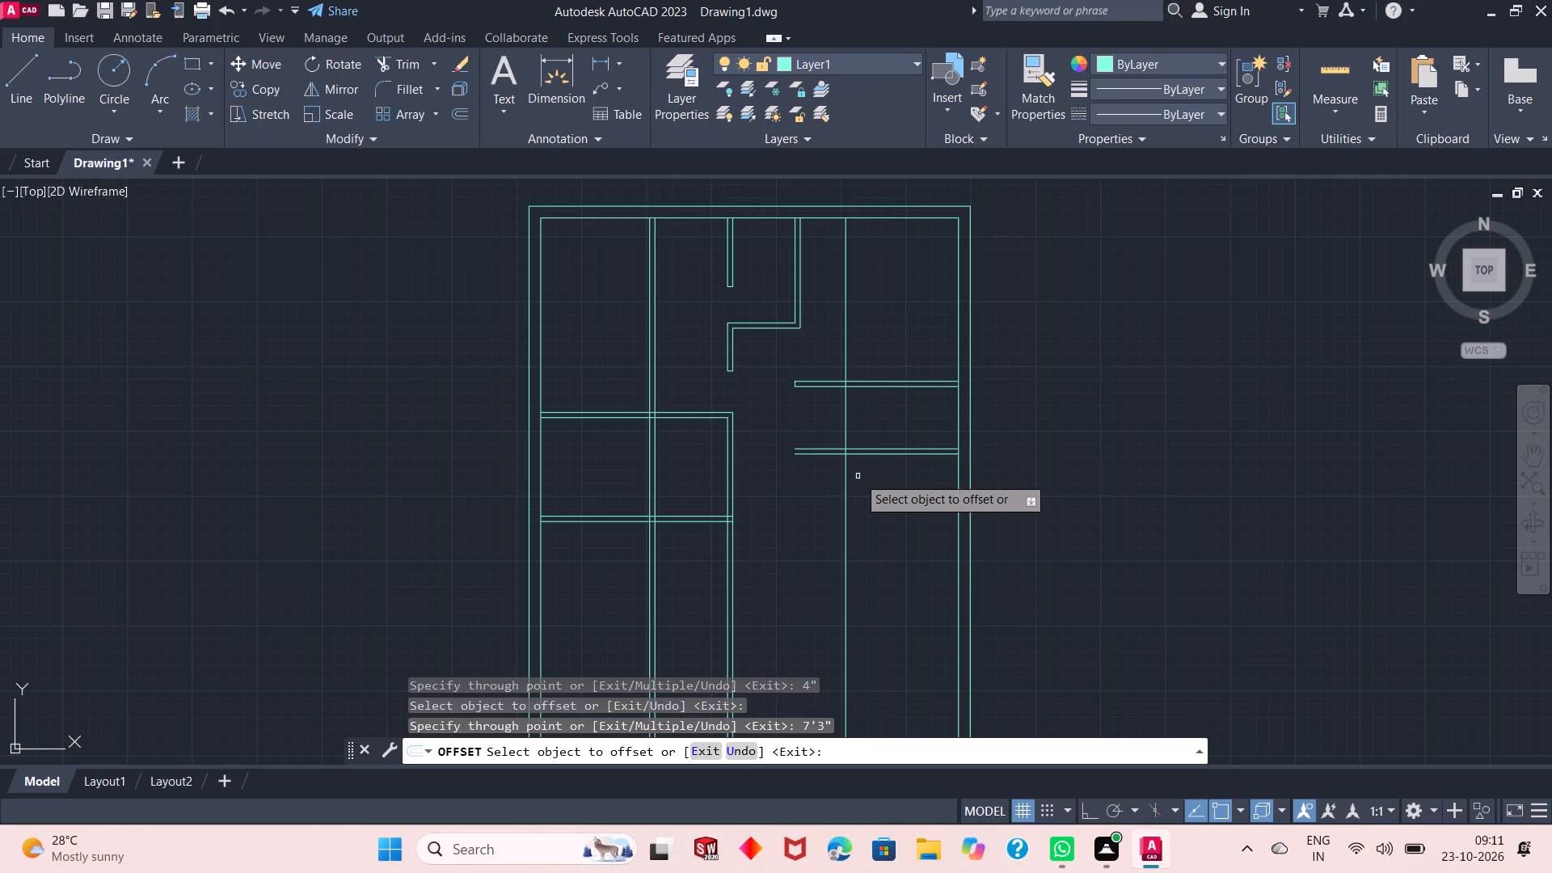
{"action": "right_click", "coordinate": [990, 399]}
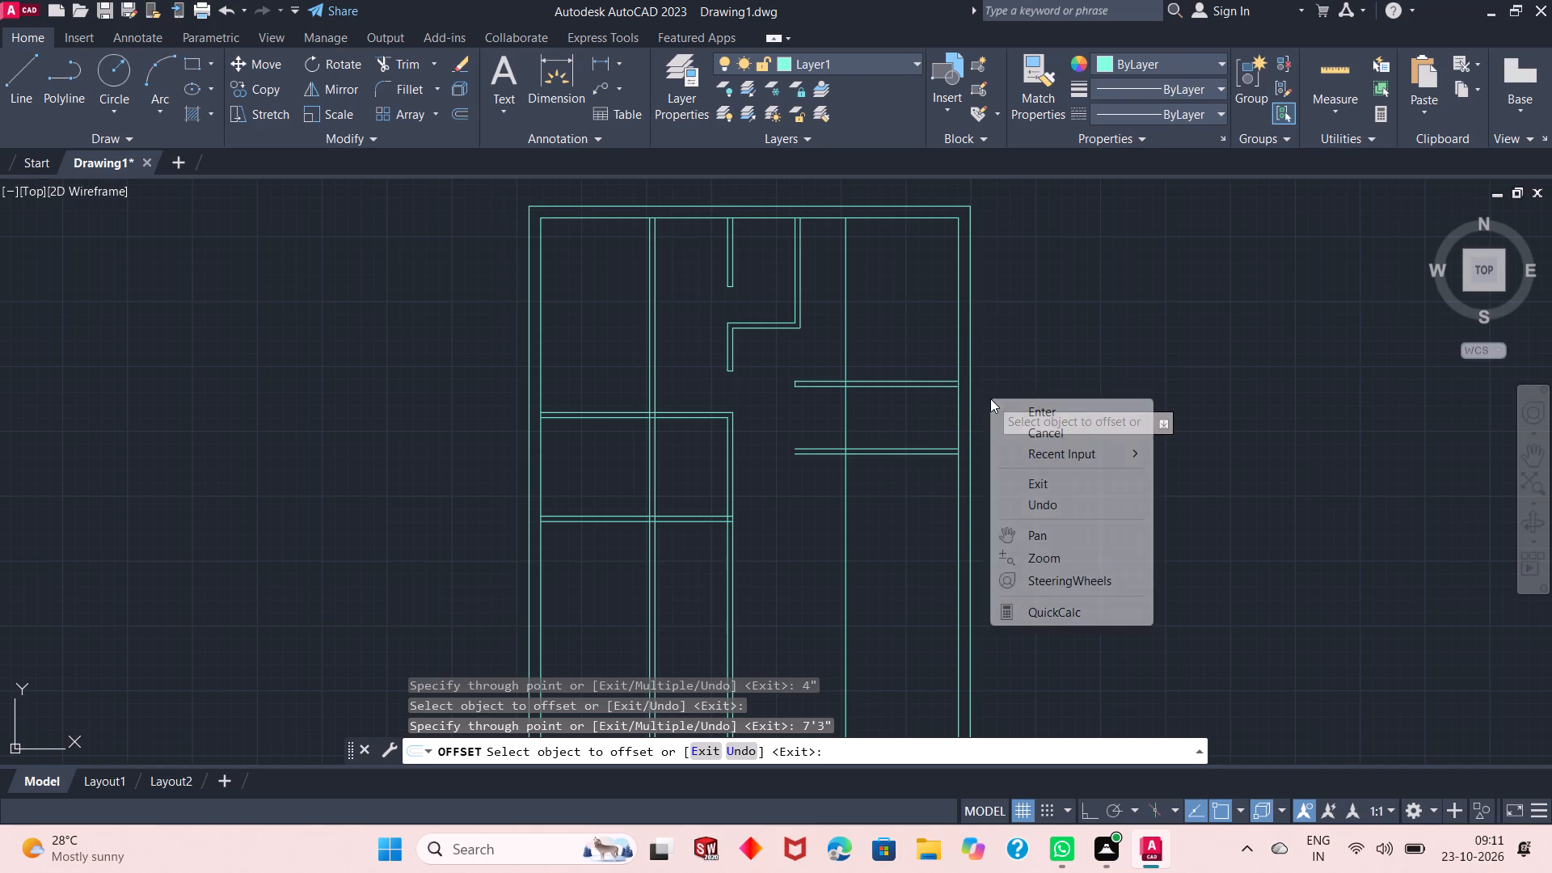
{"action": "left_click", "coordinate": [1018, 408]}
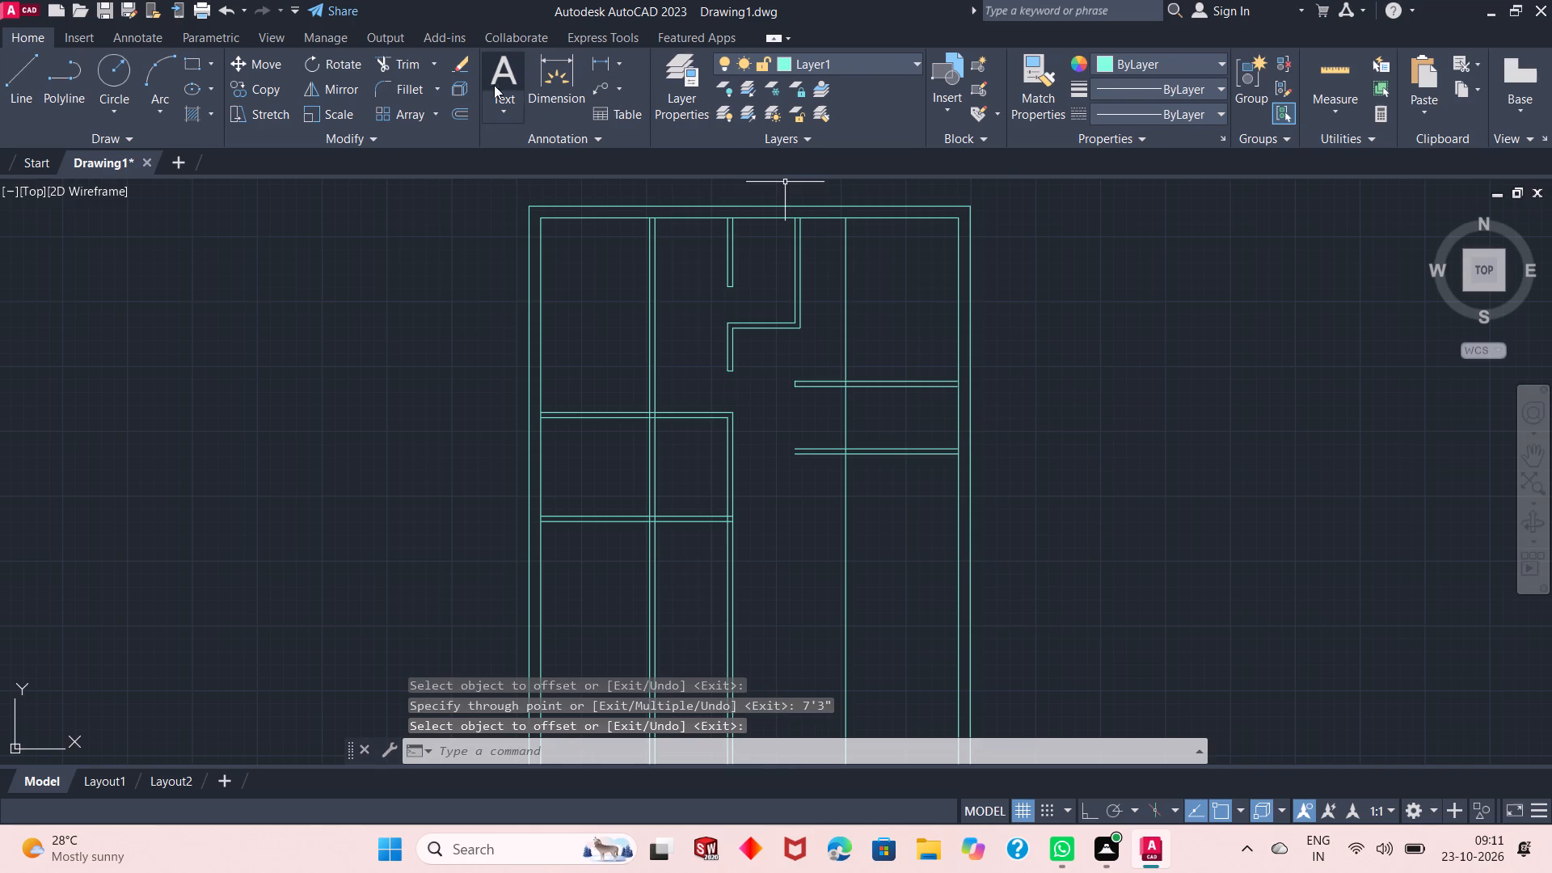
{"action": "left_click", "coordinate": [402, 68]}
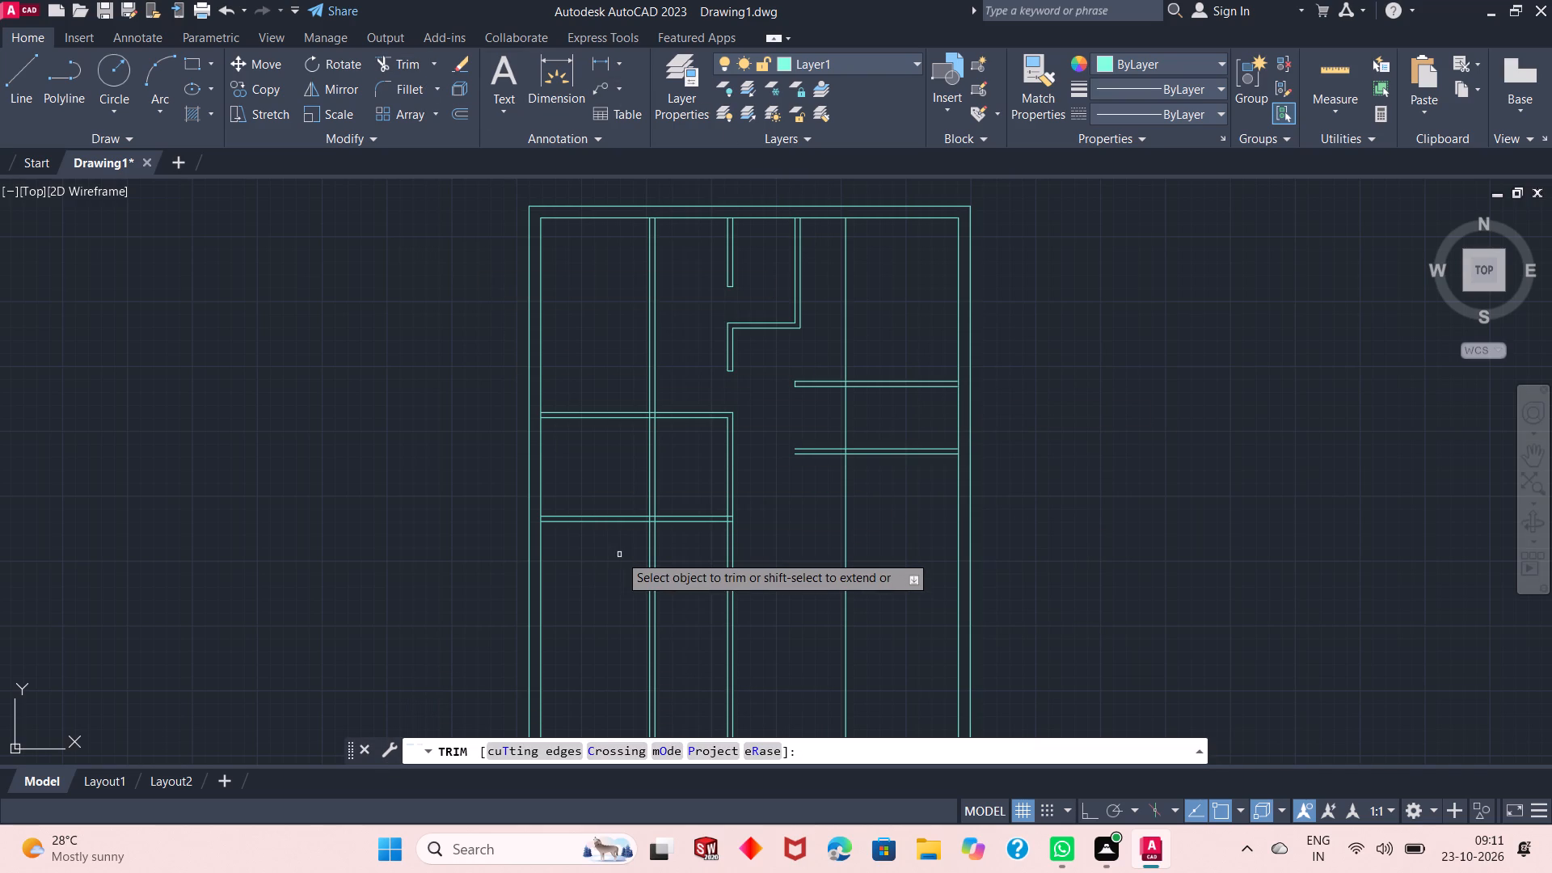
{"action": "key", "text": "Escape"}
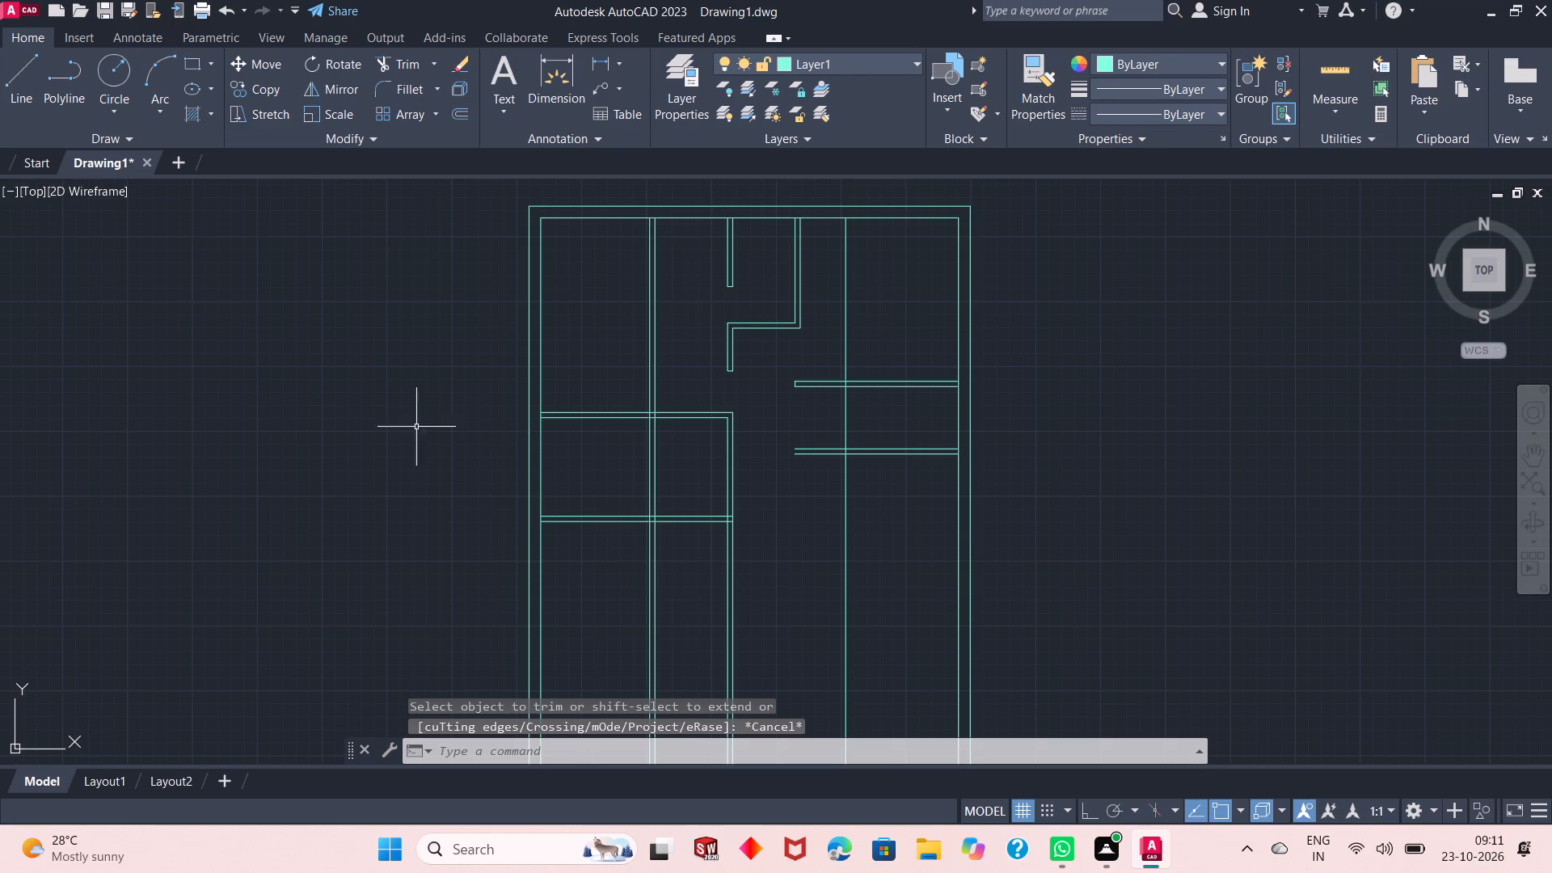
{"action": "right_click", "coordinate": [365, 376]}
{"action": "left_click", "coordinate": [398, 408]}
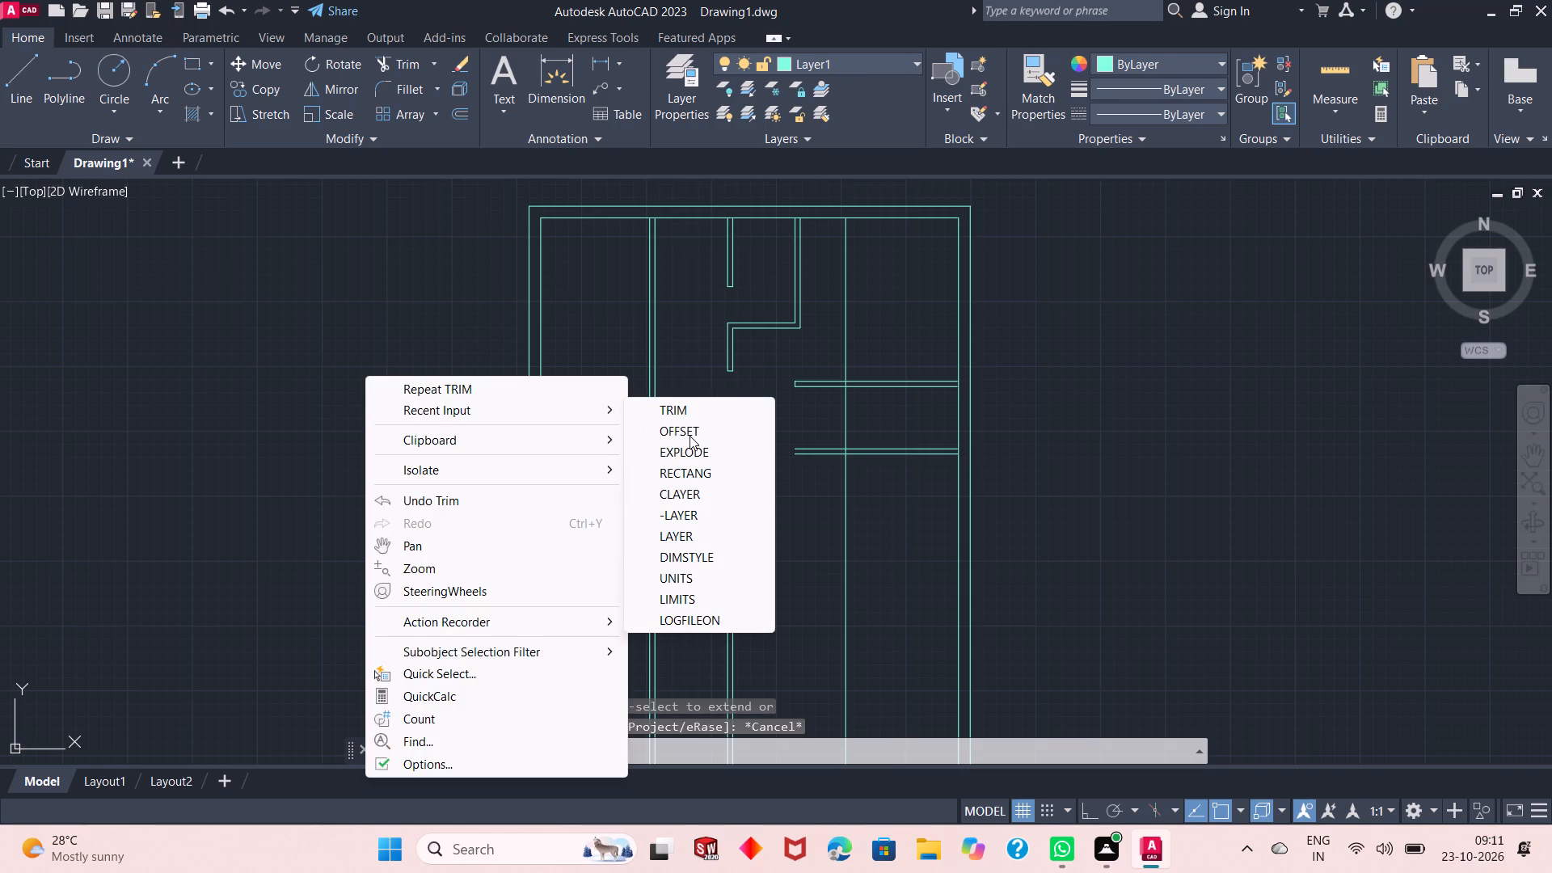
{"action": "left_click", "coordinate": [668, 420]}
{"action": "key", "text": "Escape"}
Offset the west exterior wall's inner line 4'4" eastward to mark the edge of a door opening.
{"action": "right_click", "coordinate": [420, 389]}
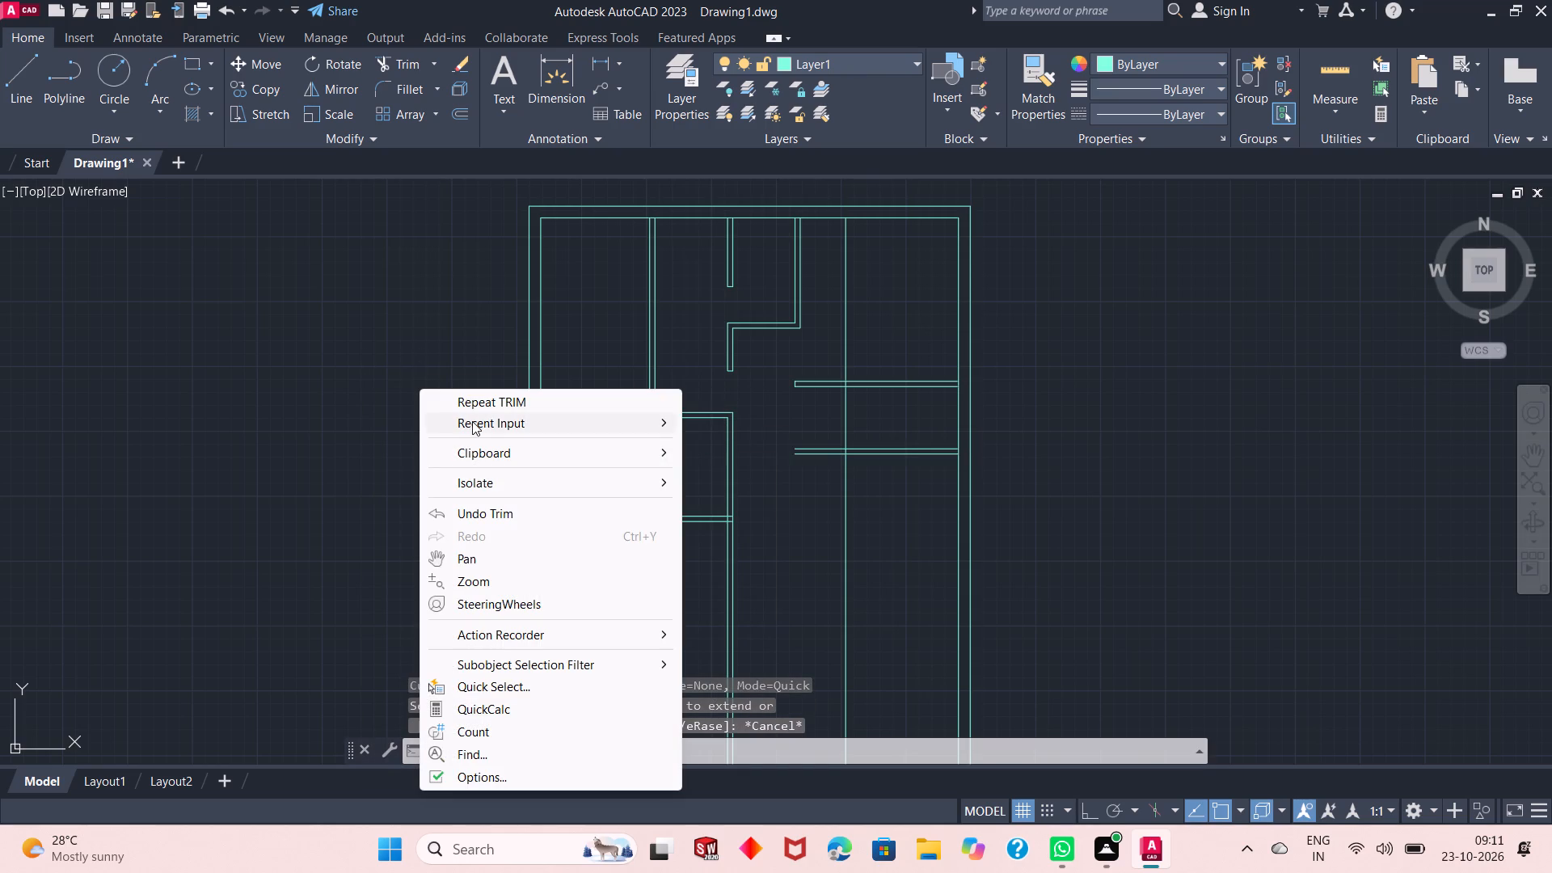
{"action": "left_click", "coordinate": [472, 421]}
{"action": "left_click", "coordinate": [768, 448]}
{"action": "right_click", "coordinate": [458, 376]}
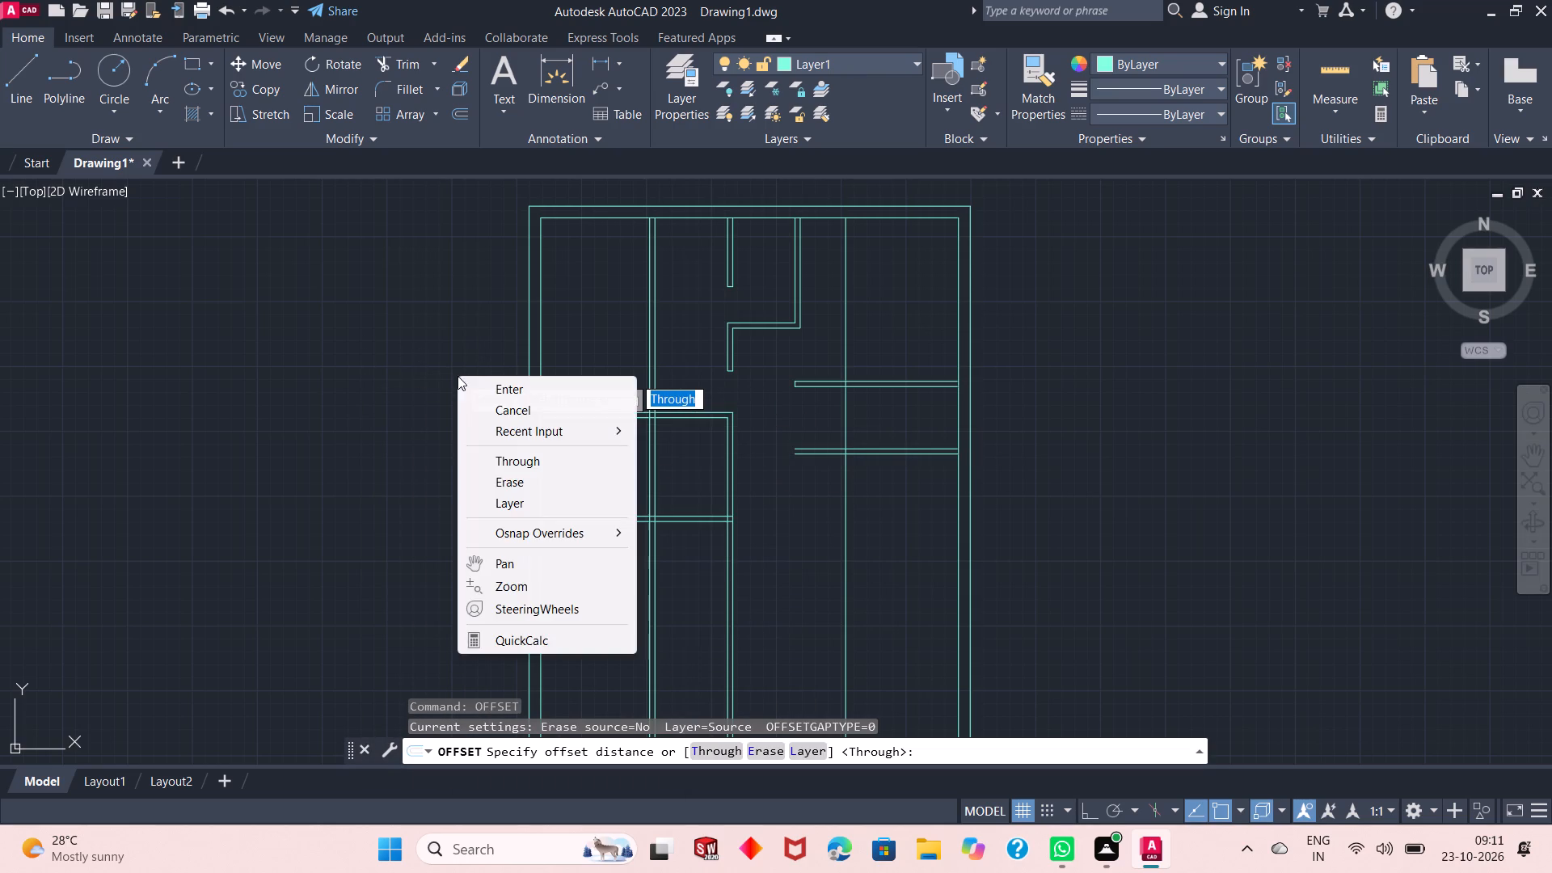
{"action": "left_click", "coordinate": [471, 382]}
{"action": "scroll", "coordinate": [594, 542], "scroll_direction": "up", "scroll_amount": 1}
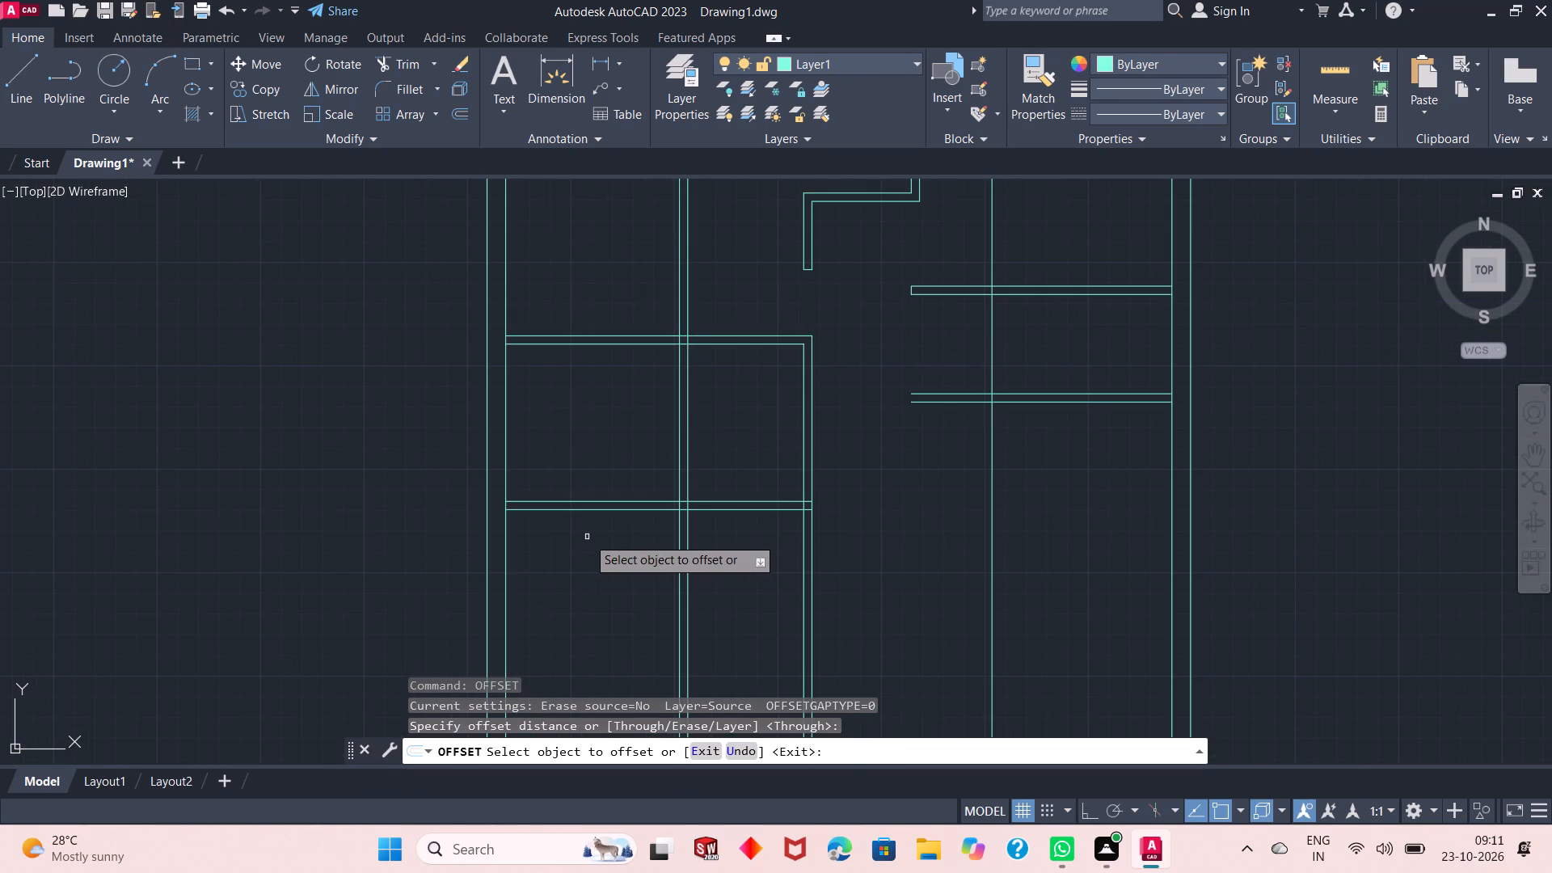
{"action": "left_click", "coordinate": [504, 449]}
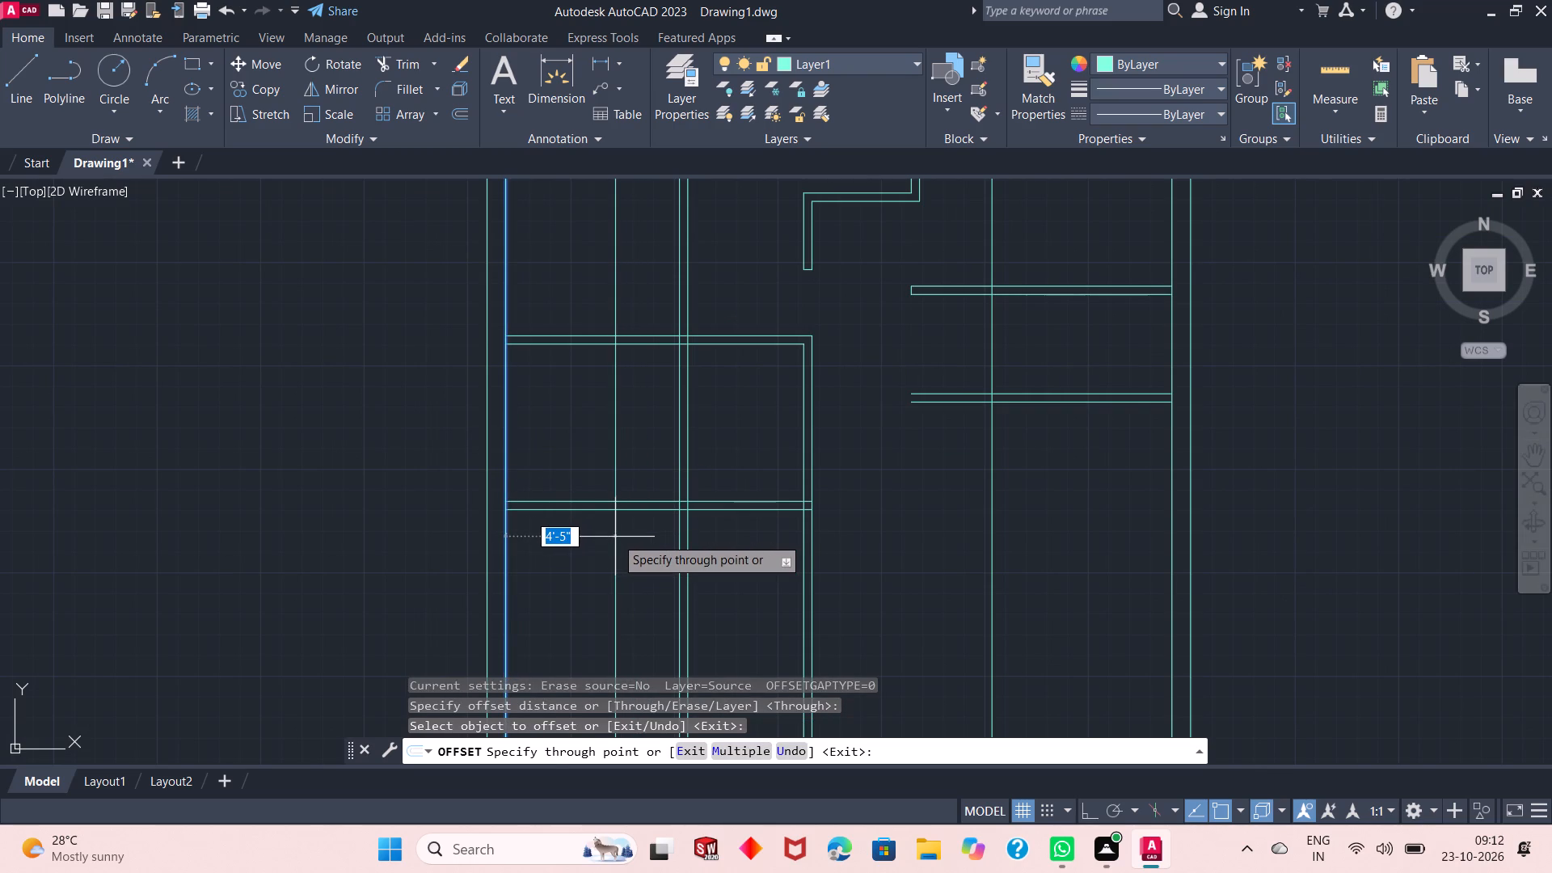
{"action": "type", "text": "4'"}
{"action": "type", "text": "4\""}
{"action": "key", "text": "Return"}
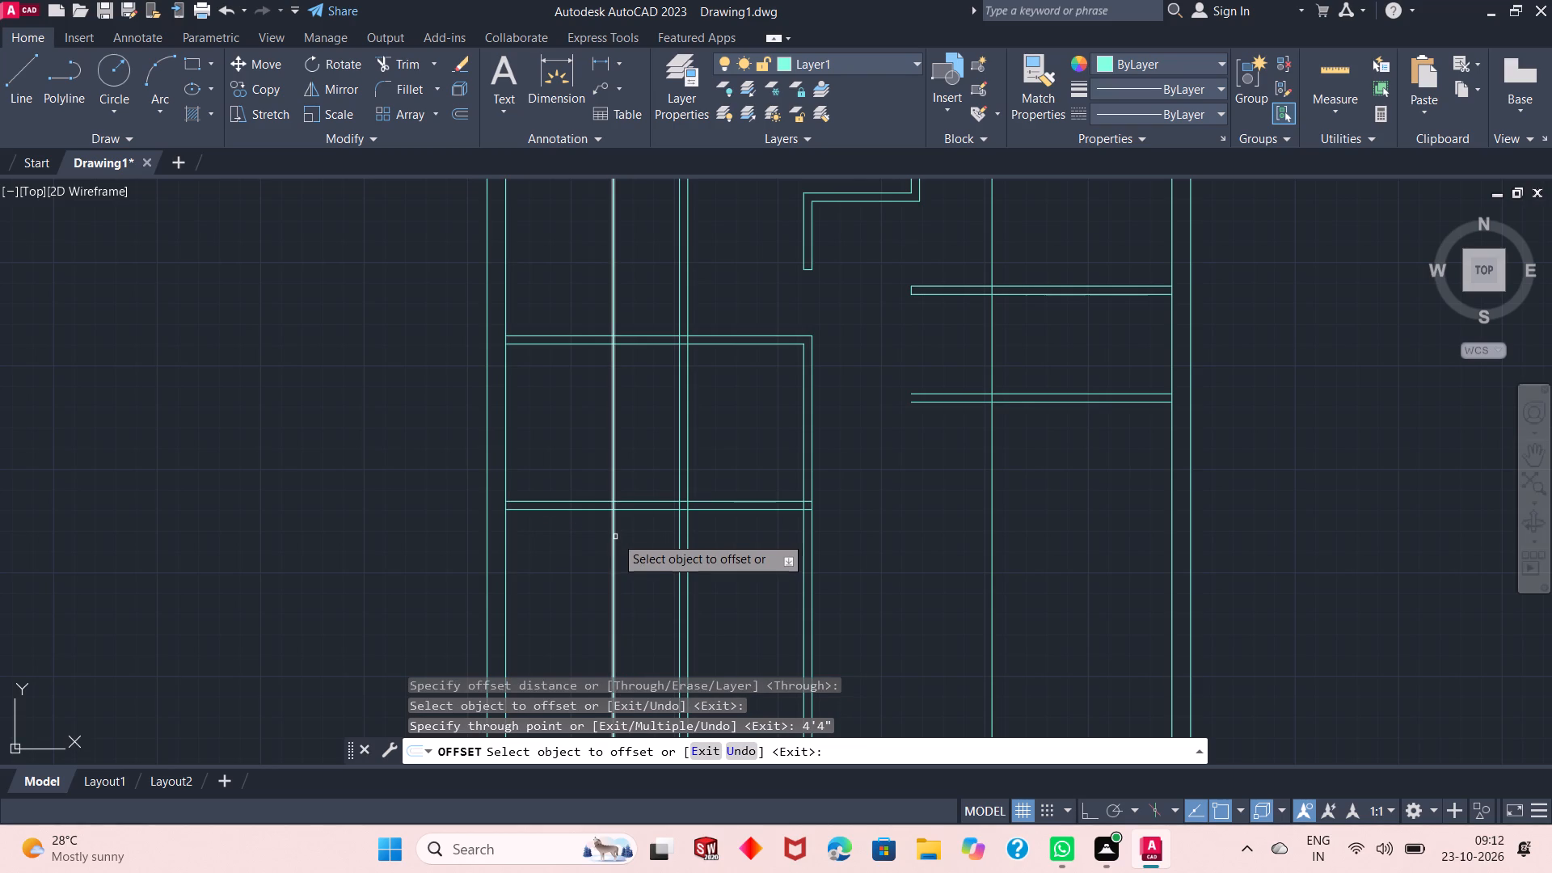
{"action": "right_click", "coordinate": [433, 420]}
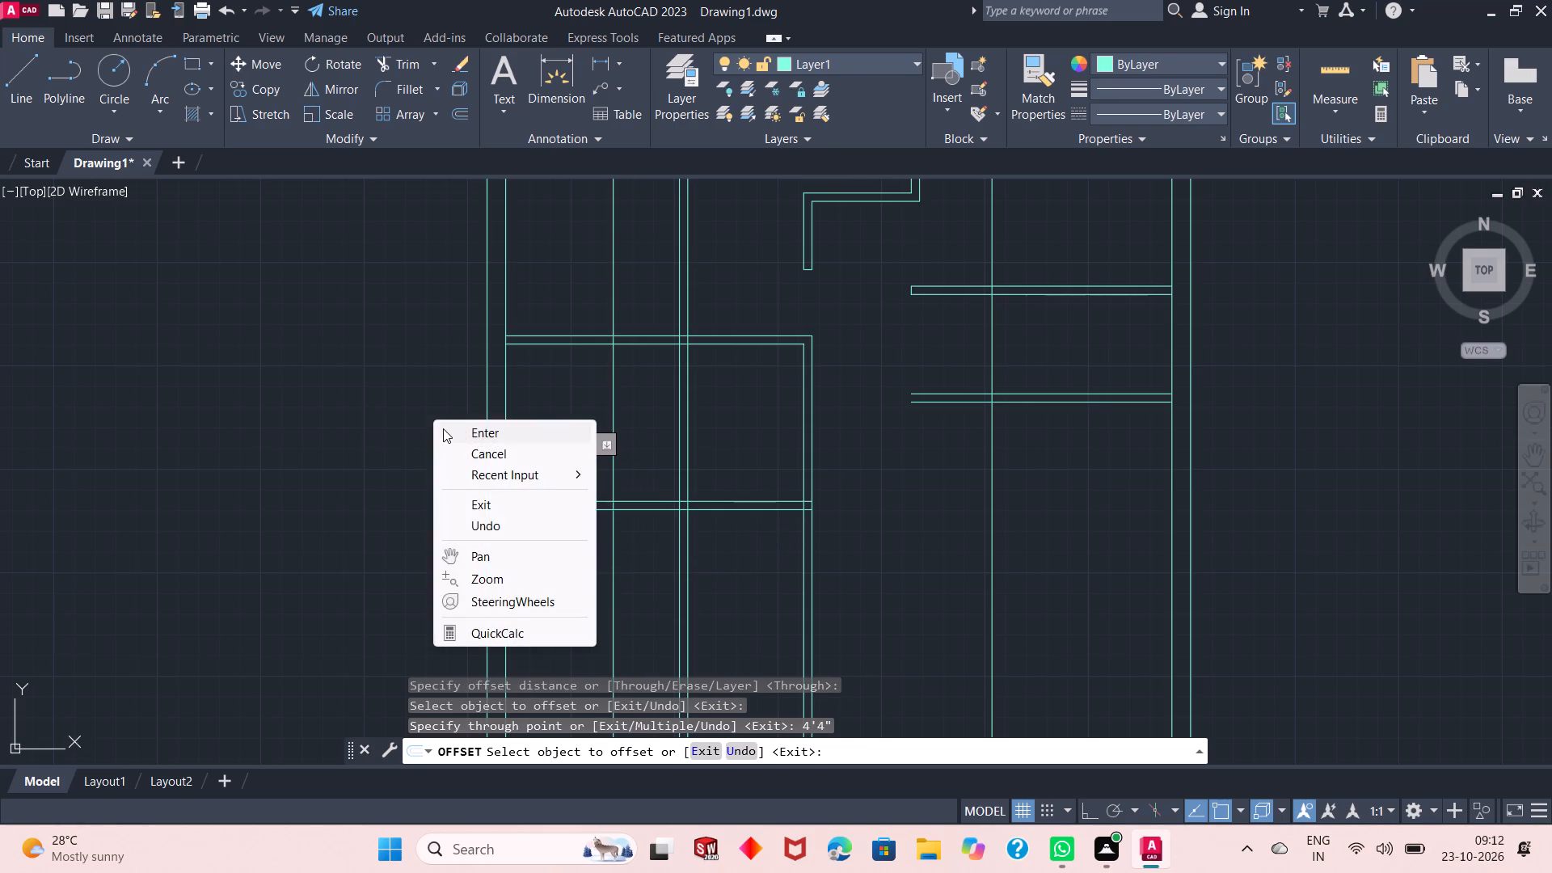
{"action": "left_click", "coordinate": [447, 433]}
Trim away the 4'4" offset line everywhere above the second western horizontal partition.
{"action": "right_click", "coordinate": [290, 340]}
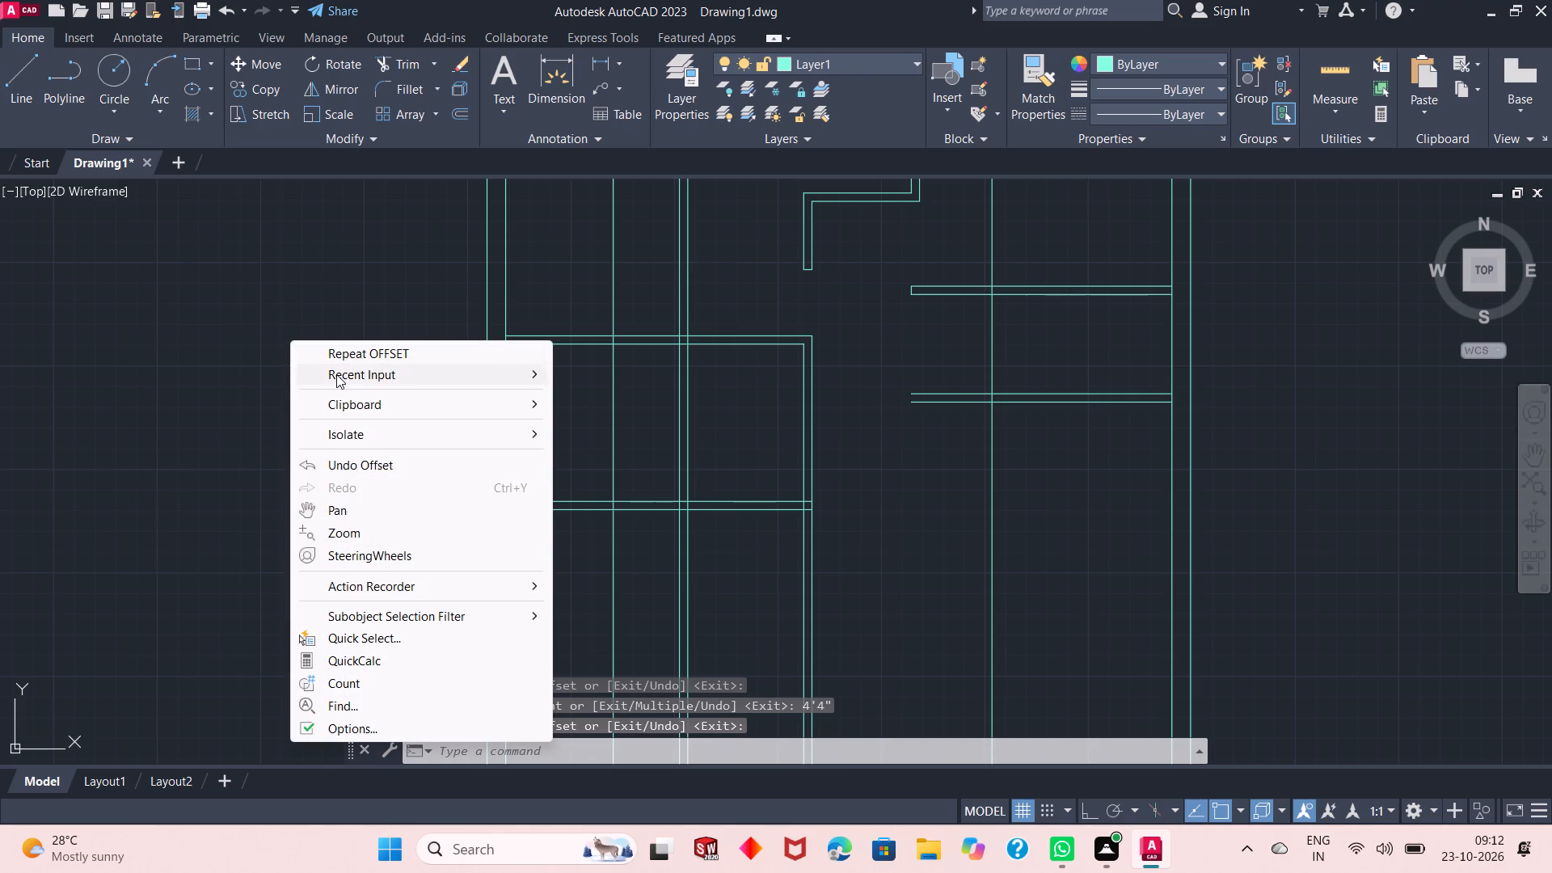
{"action": "left_click", "coordinate": [336, 374]}
{"action": "left_click", "coordinate": [597, 399]}
{"action": "scroll", "coordinate": [626, 488], "scroll_direction": "up", "scroll_amount": 2}
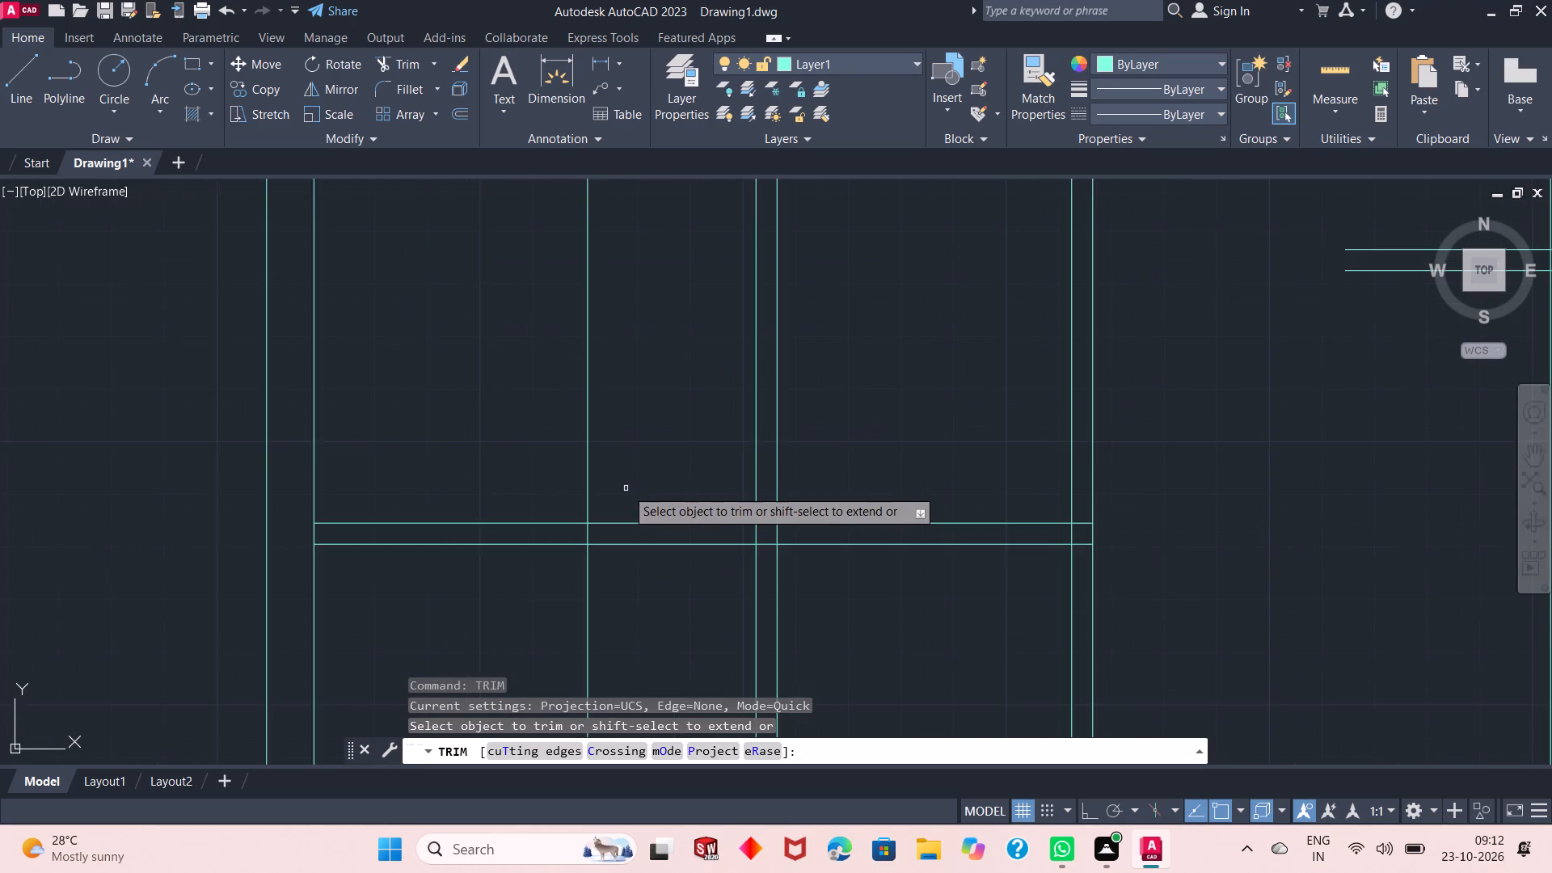
{"action": "scroll", "coordinate": [626, 489], "scroll_direction": "down", "scroll_amount": 5}
{"action": "scroll", "coordinate": [660, 390], "scroll_direction": "up", "scroll_amount": 1}
{"action": "left_click", "coordinate": [609, 433]}
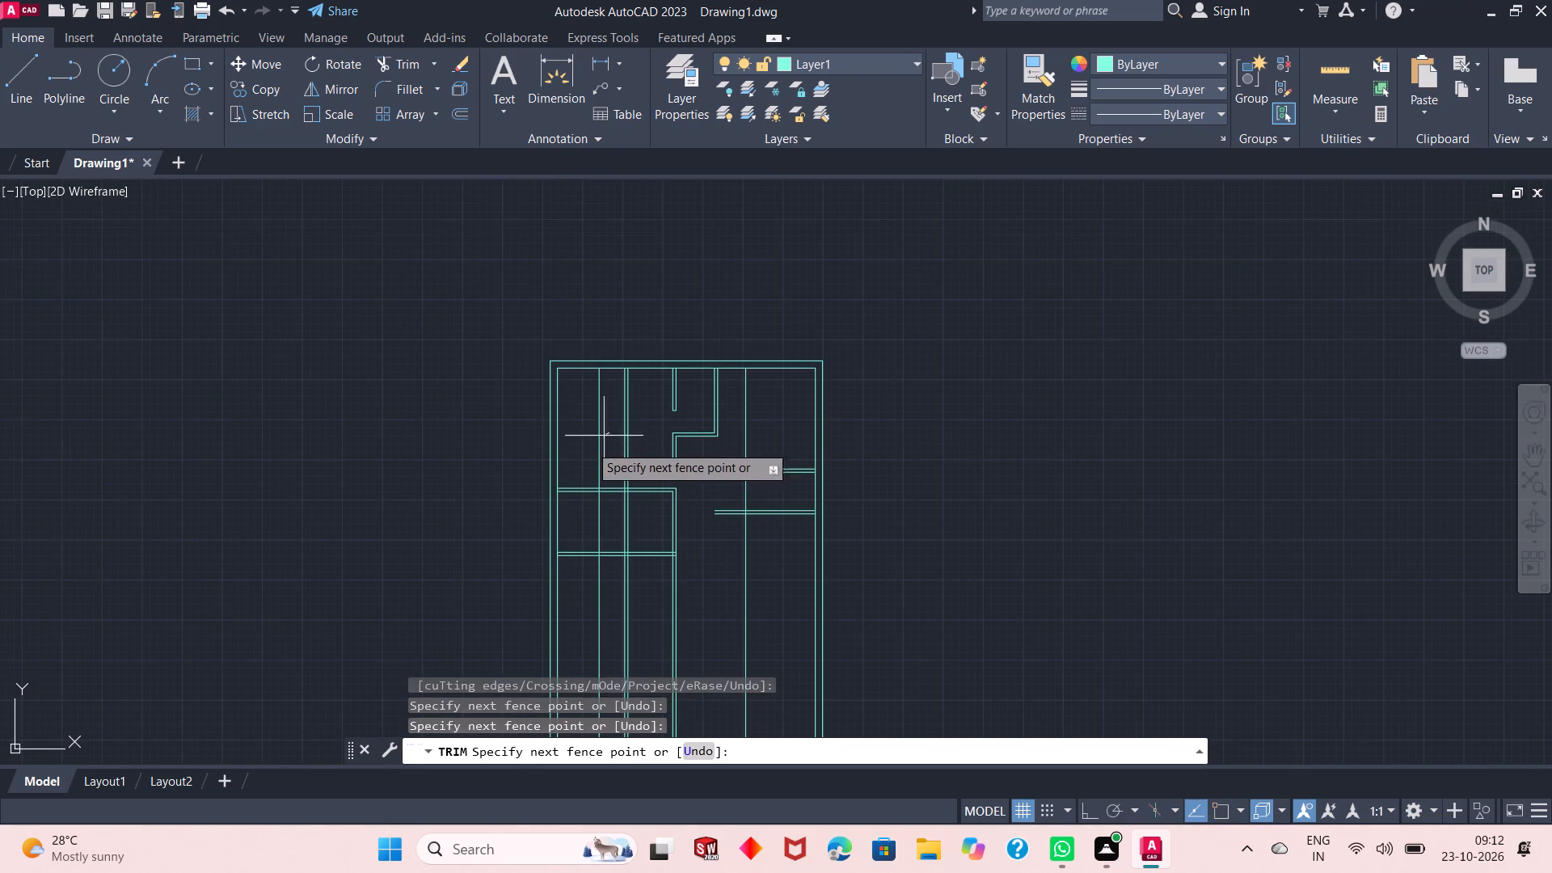
{"action": "left_click", "coordinate": [578, 454]}
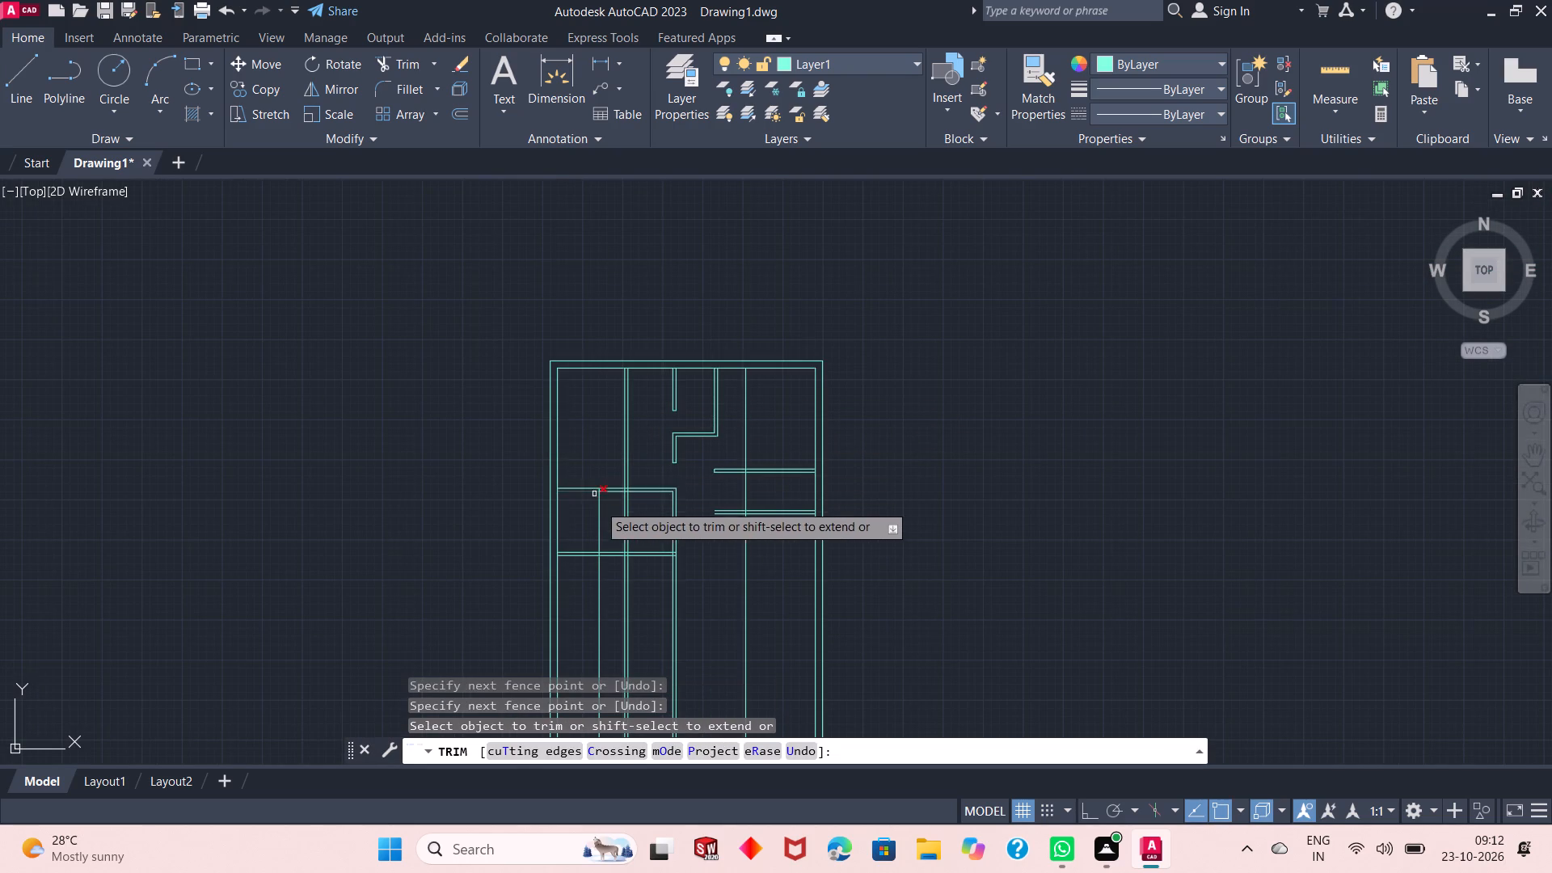
{"action": "scroll", "coordinate": [608, 521], "scroll_direction": "up", "scroll_amount": 3}
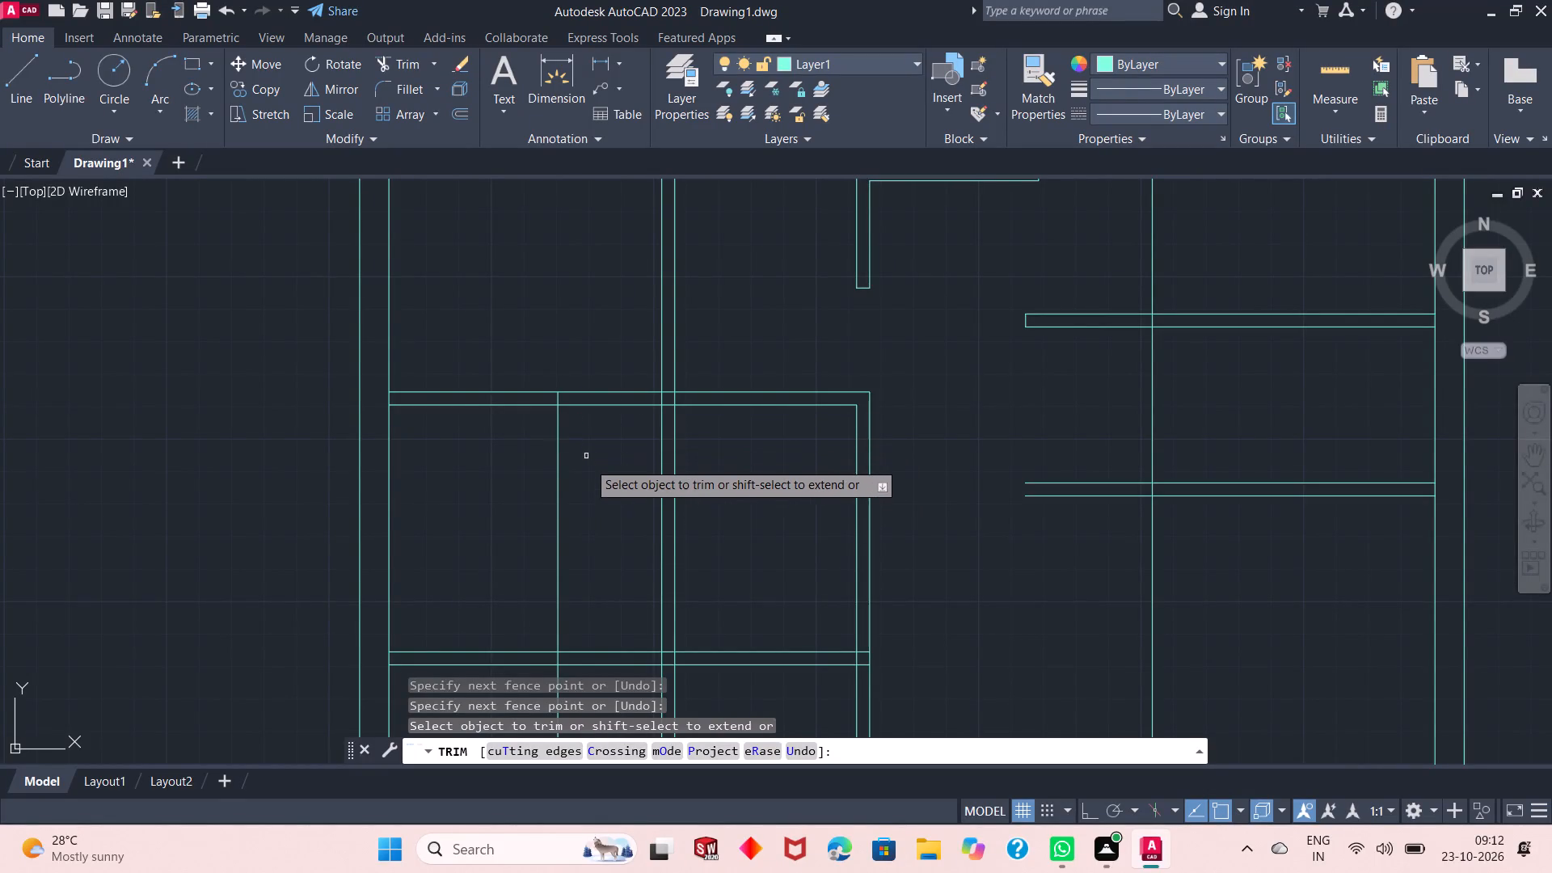
{"action": "left_click", "coordinate": [555, 402]}
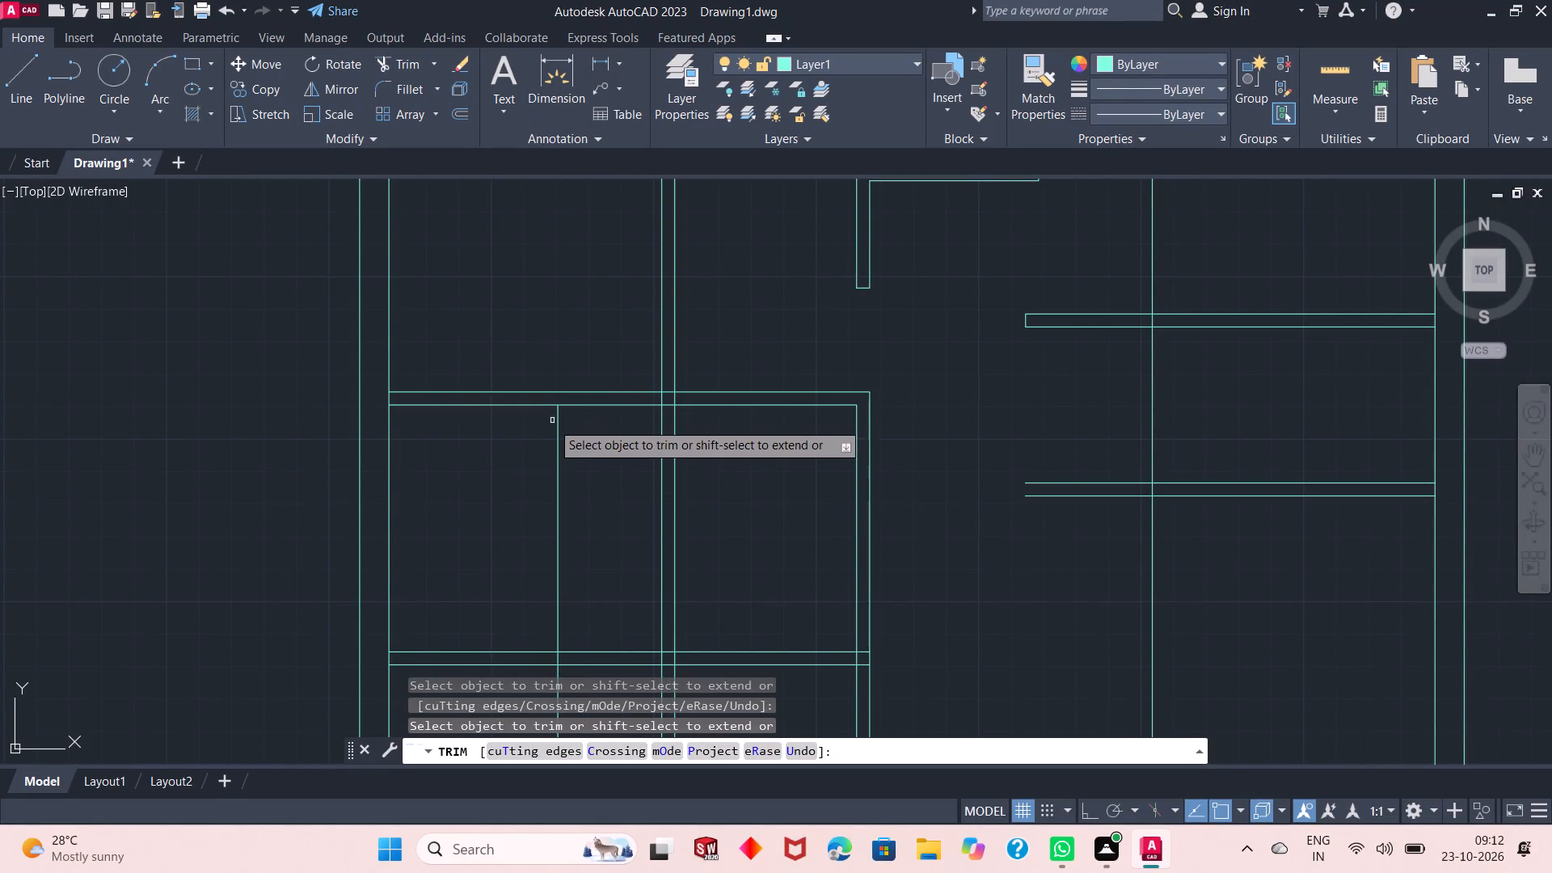
{"action": "left_click", "coordinate": [563, 506]}
{"action": "left_click_drag", "start_coordinate": [529, 539], "coordinate": [532, 549]}
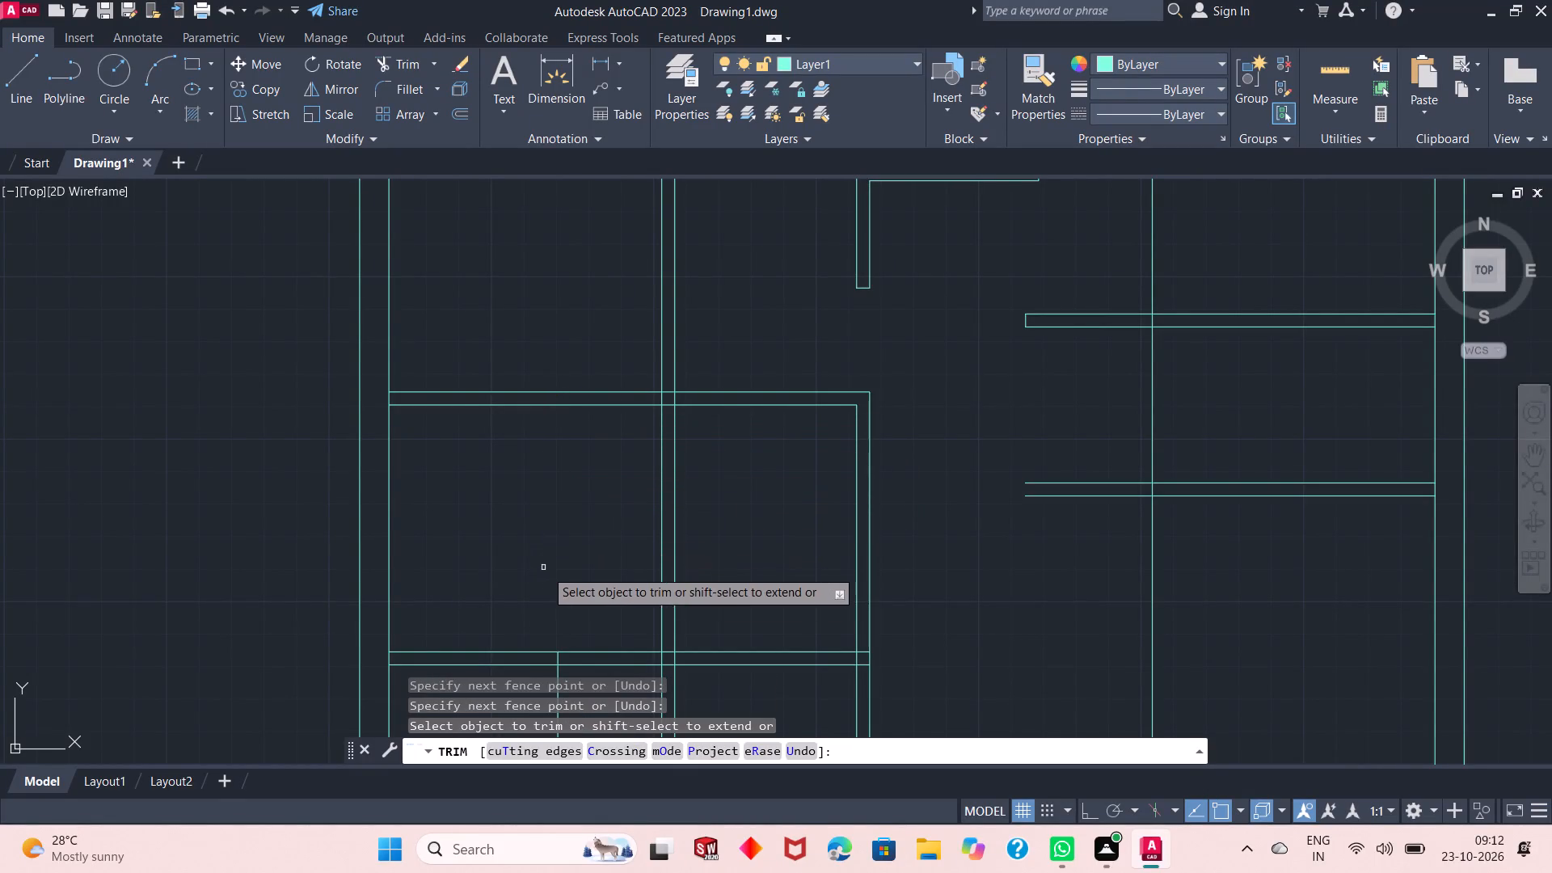
Trim the second western horizontal partition between the 4'4" line and the vertical partition for a door opening, and remove the line's remainder below it.
{"action": "left_click", "coordinate": [597, 625]}
{"action": "left_click", "coordinate": [610, 667]}
{"action": "scroll", "coordinate": [607, 555], "scroll_direction": "down", "scroll_amount": 1}
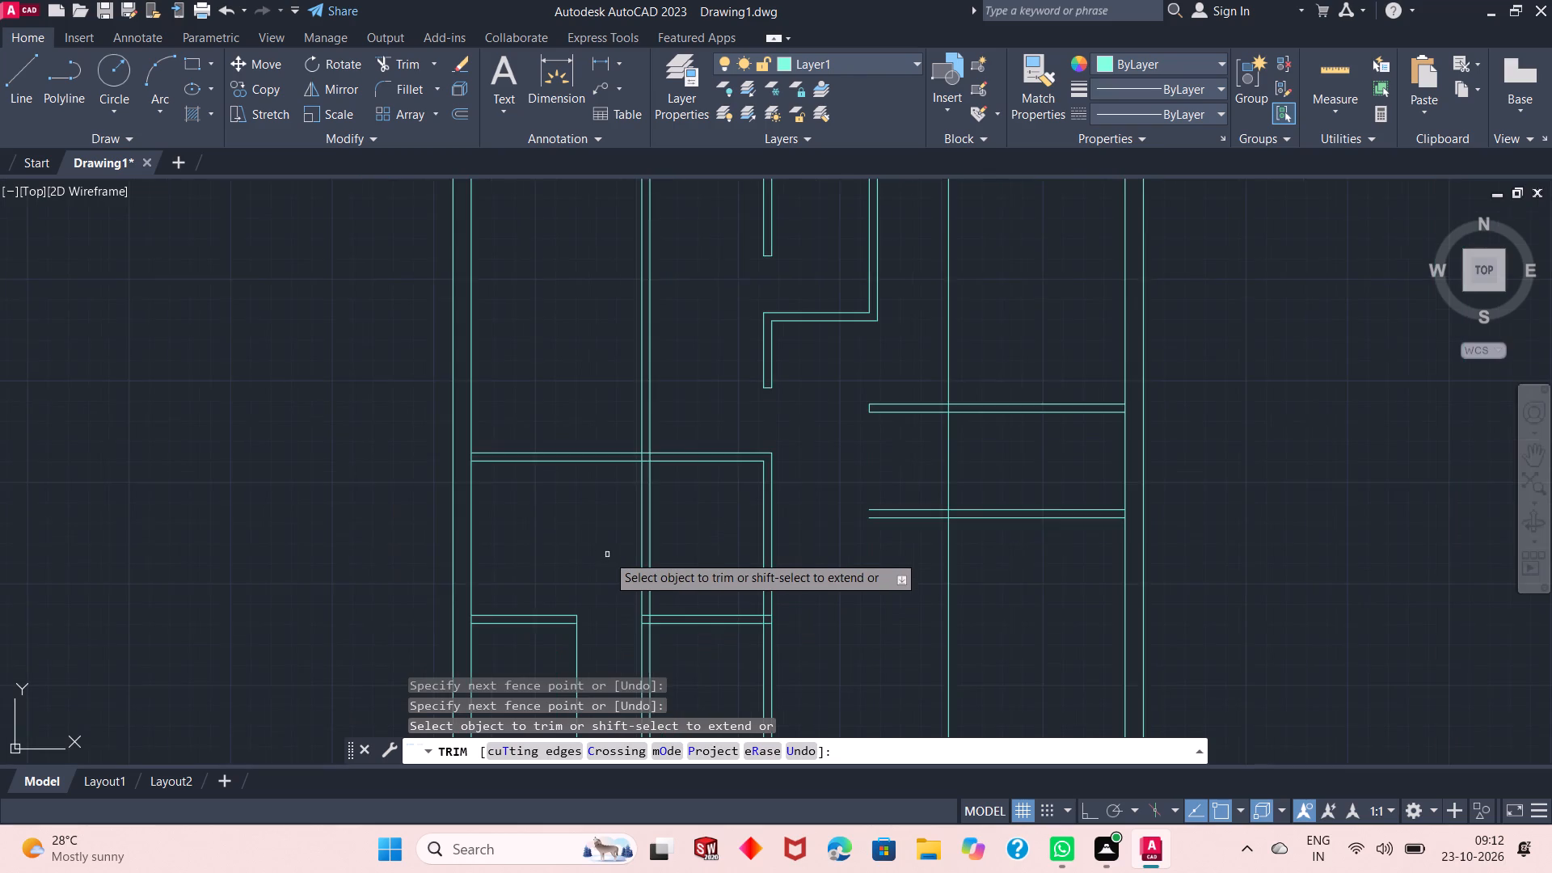
{"action": "scroll", "coordinate": [601, 546], "scroll_direction": "down", "scroll_amount": 1}
{"action": "left_click", "coordinate": [597, 647]}
{"action": "left_click", "coordinate": [571, 626]}
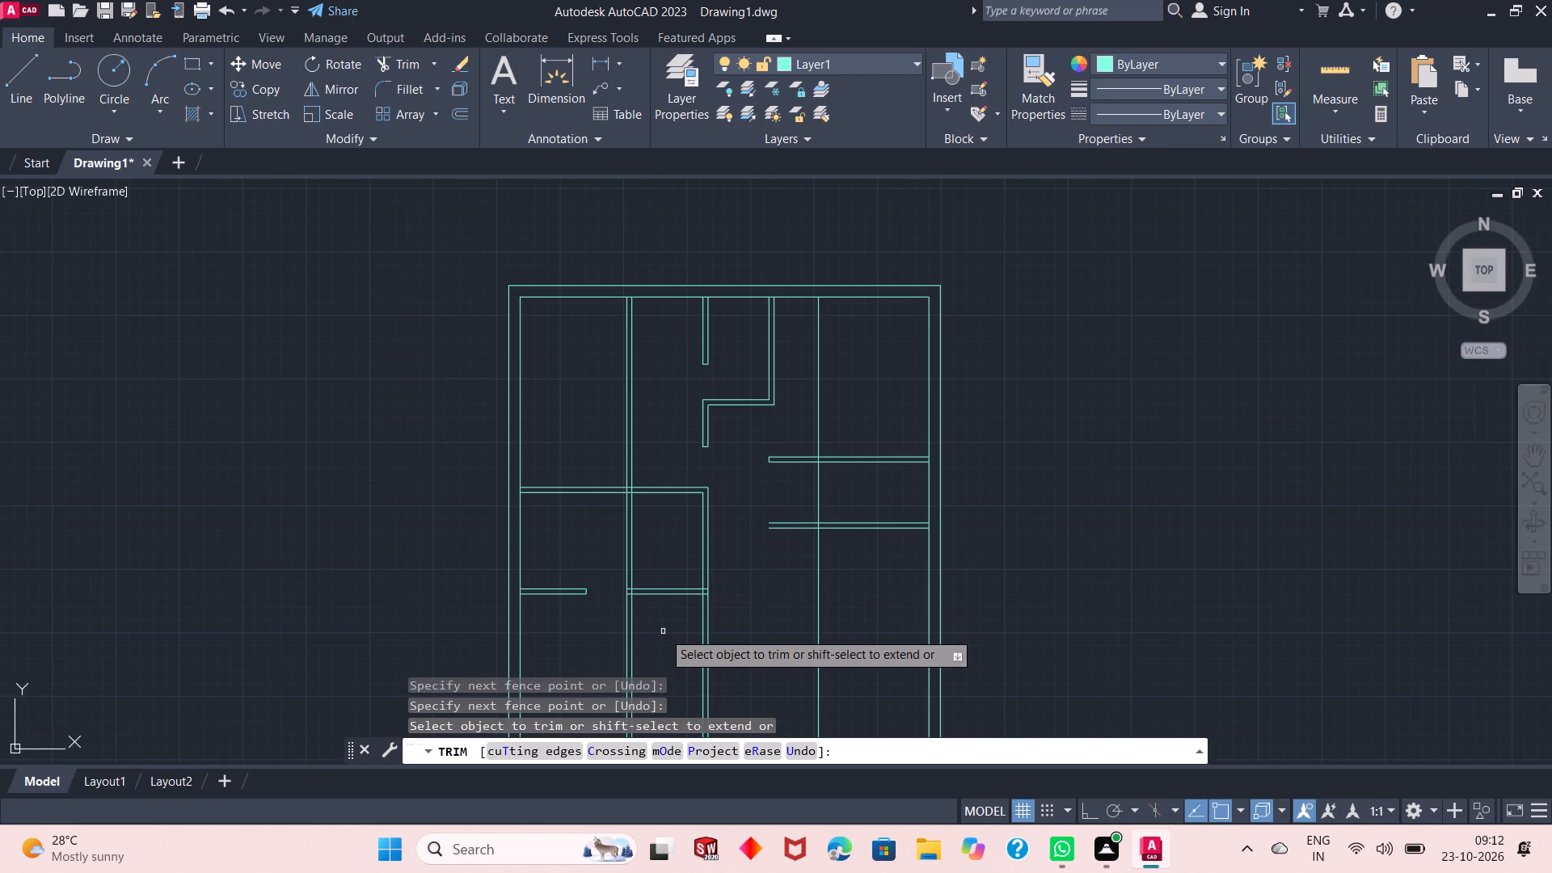
Trim away both lines of the western vertical partition below the second horizontal partition.
{"action": "left_click", "coordinate": [659, 622]}
{"action": "left_click", "coordinate": [611, 643]}
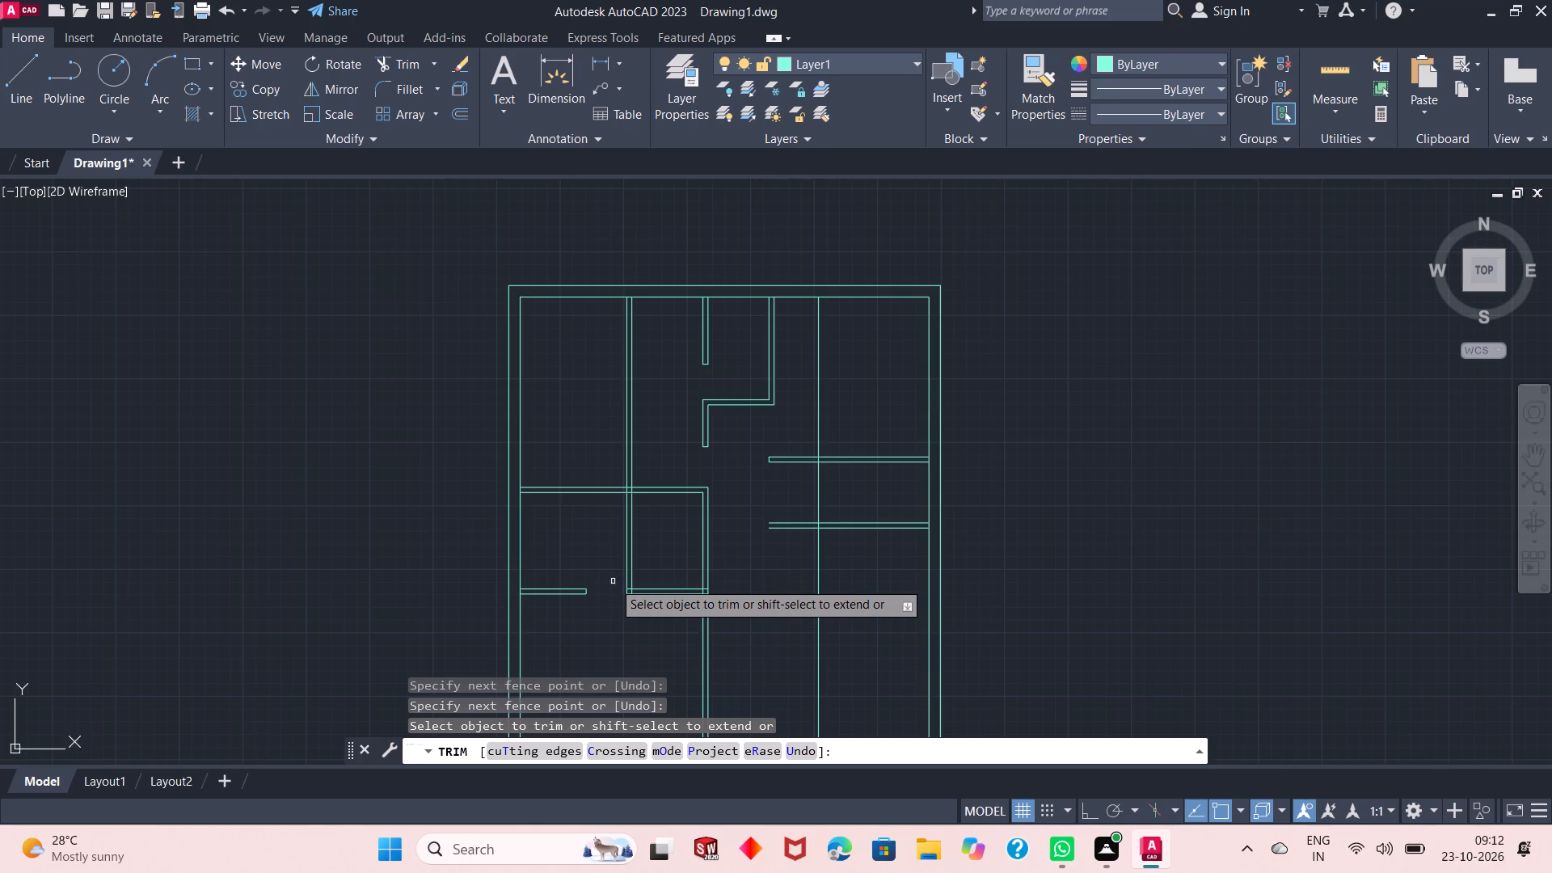
Trim away the second horizontal partition's lines between the two western vertical partitions, leaving a closed end on the western vertical partition.
{"action": "scroll", "coordinate": [613, 581], "scroll_direction": "down", "scroll_amount": 3}
{"action": "scroll", "coordinate": [613, 581], "scroll_direction": "up", "scroll_amount": 5}
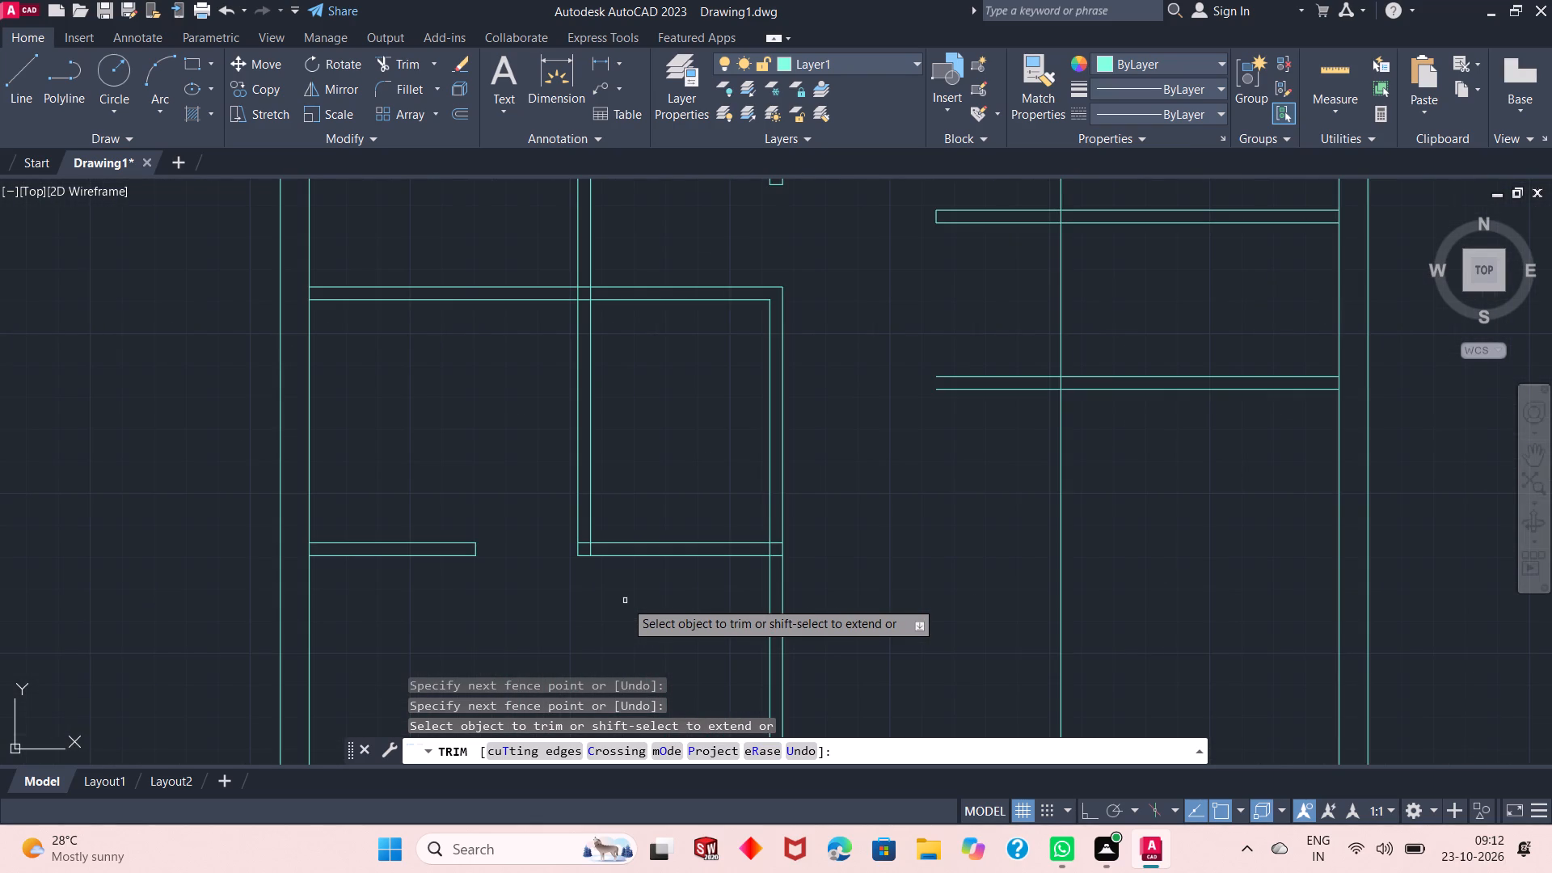
{"action": "left_click", "coordinate": [670, 450]}
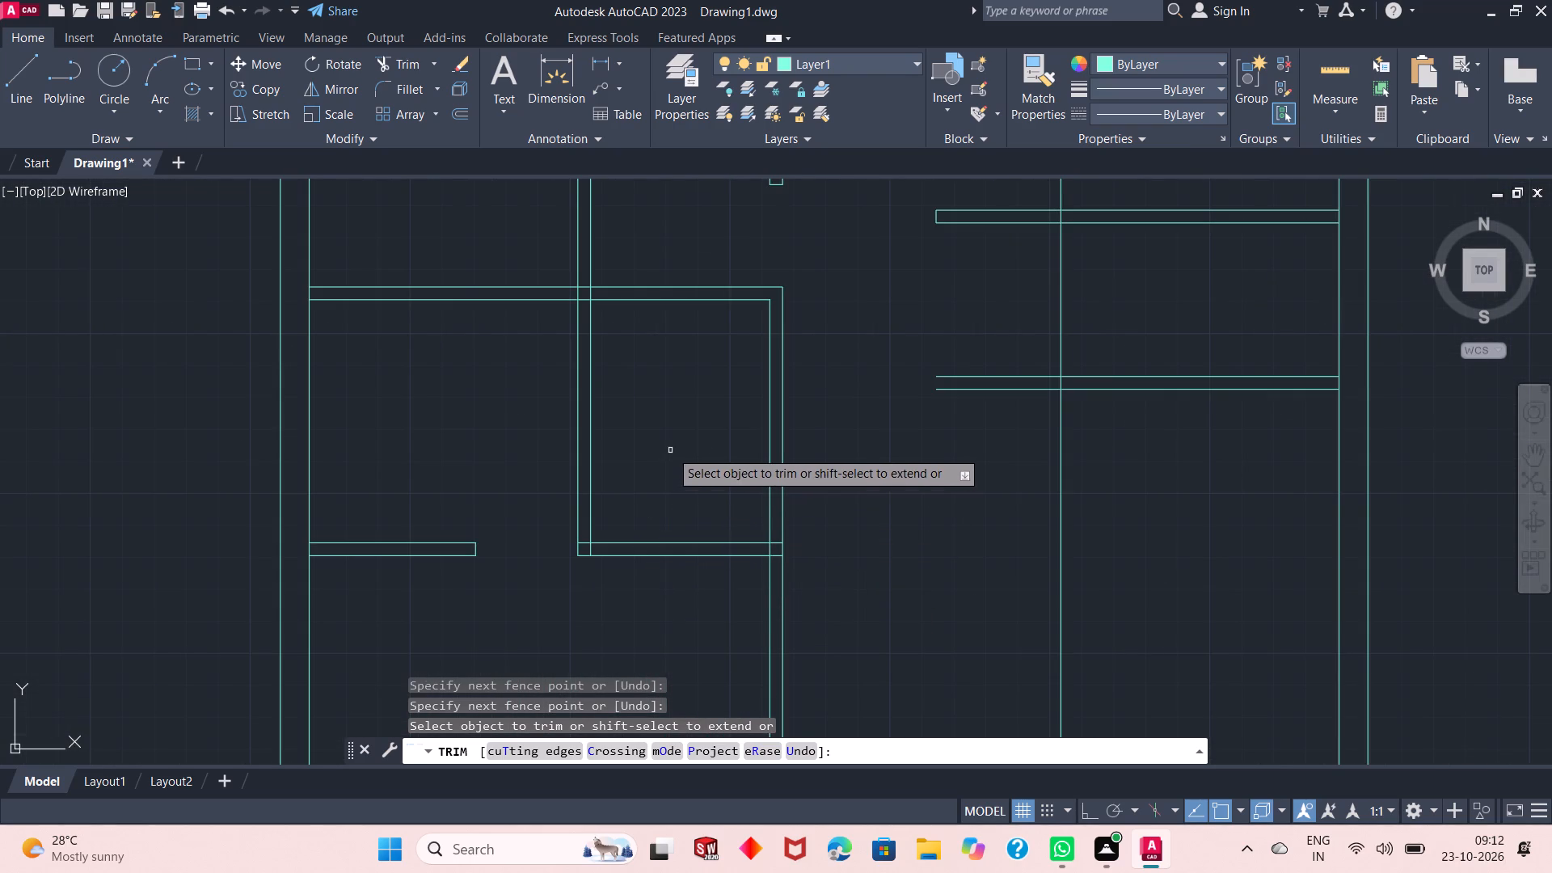
{"action": "left_click", "coordinate": [666, 630]}
{"action": "left_click", "coordinate": [586, 543]}
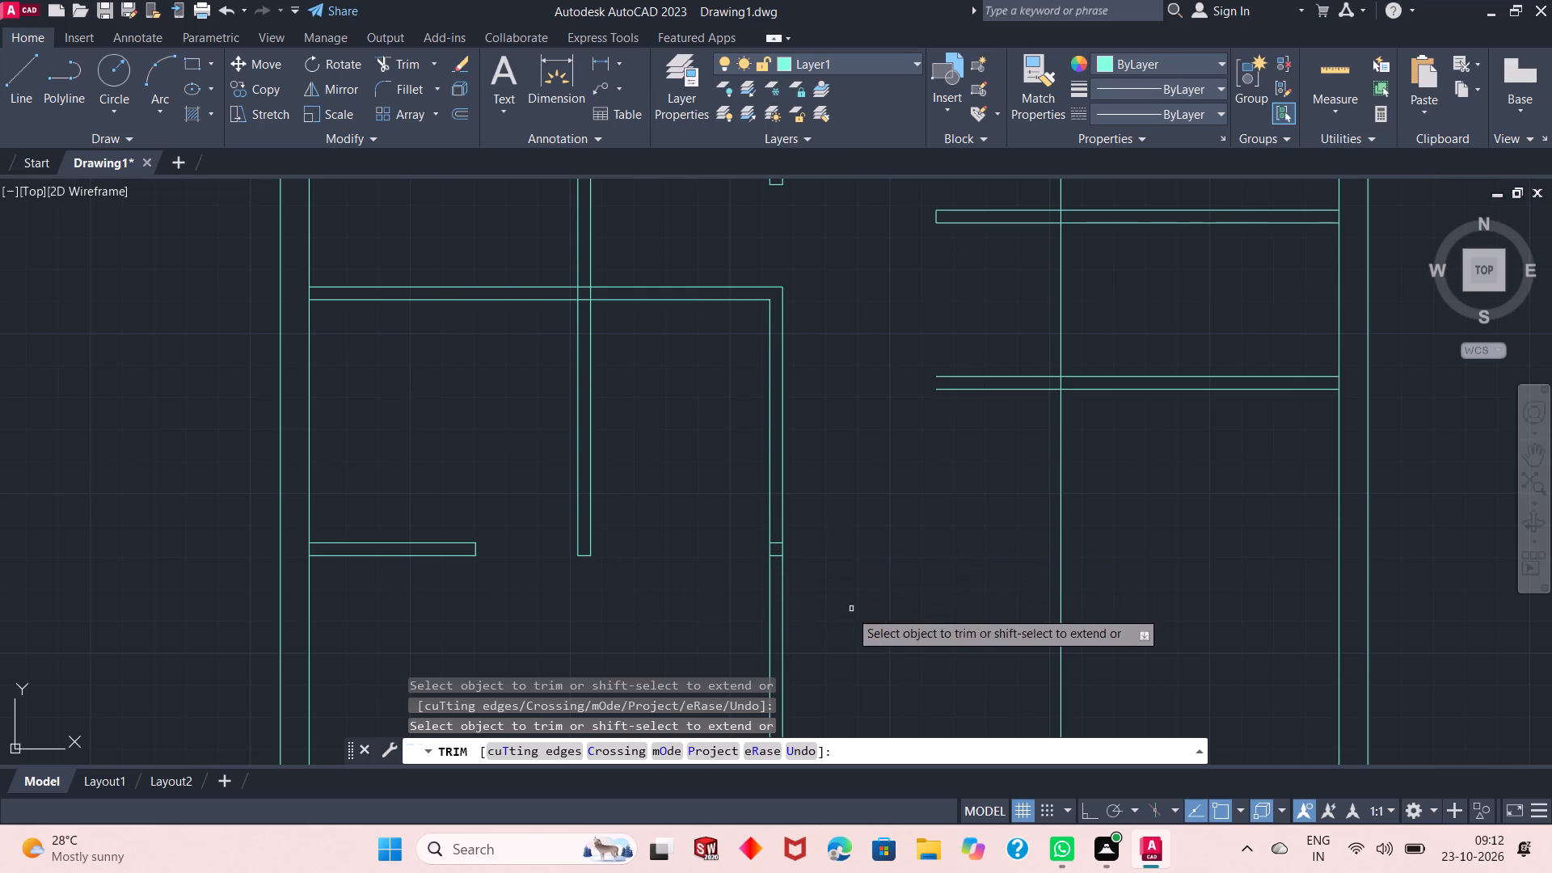
Trim the second vertical partition off below the second western horizontal partition, and clear the west wall's inner line where that horizontal partition joins it.
{"action": "left_click", "coordinate": [791, 591]}
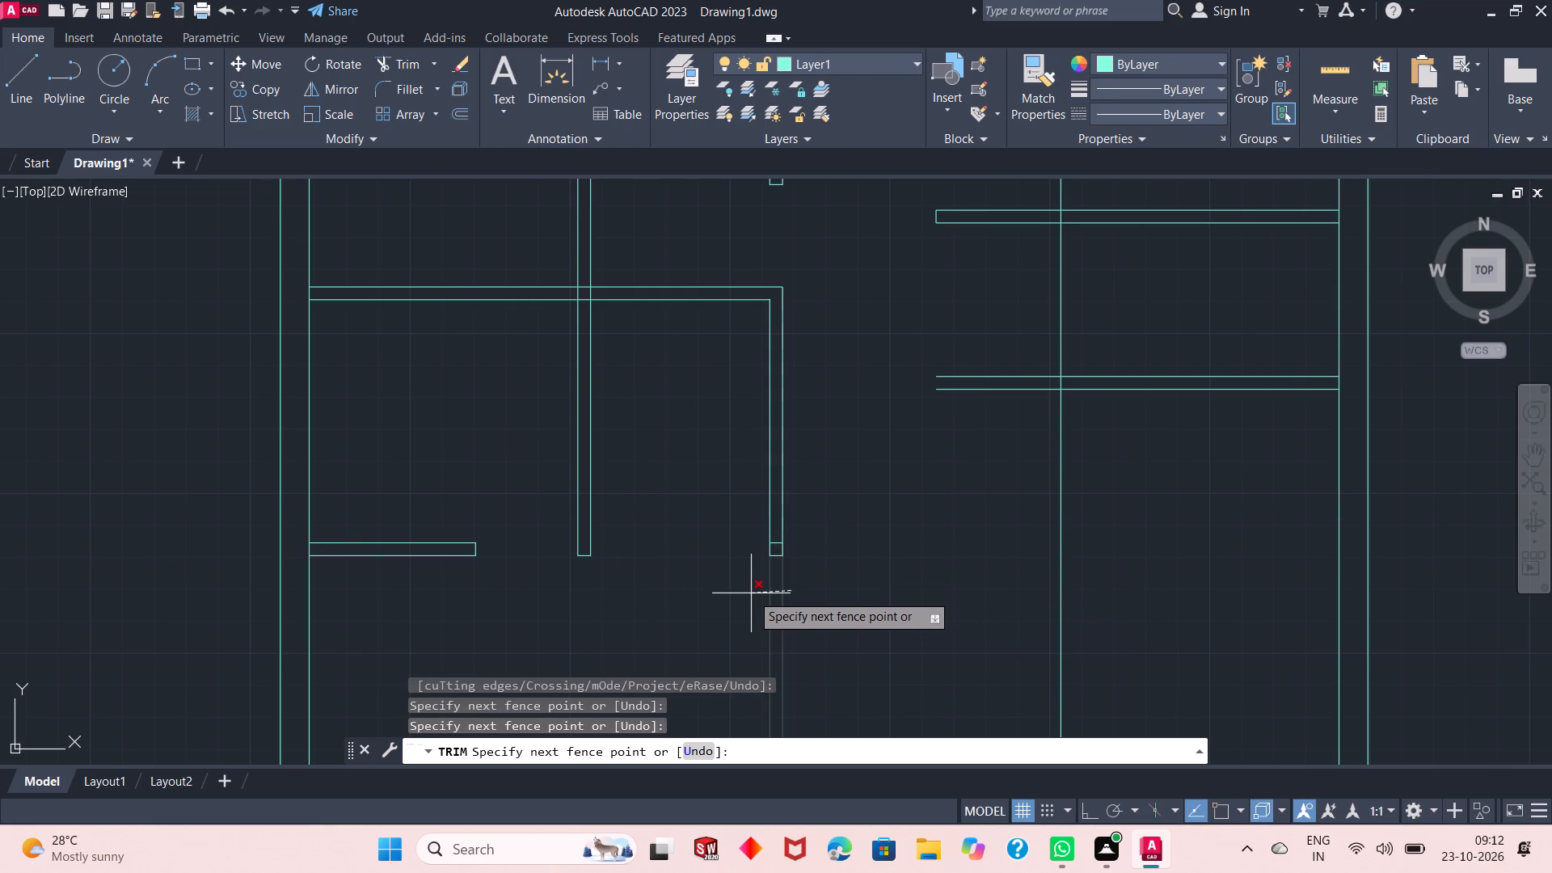
{"action": "left_click", "coordinate": [751, 593]}
{"action": "left_click", "coordinate": [775, 545]}
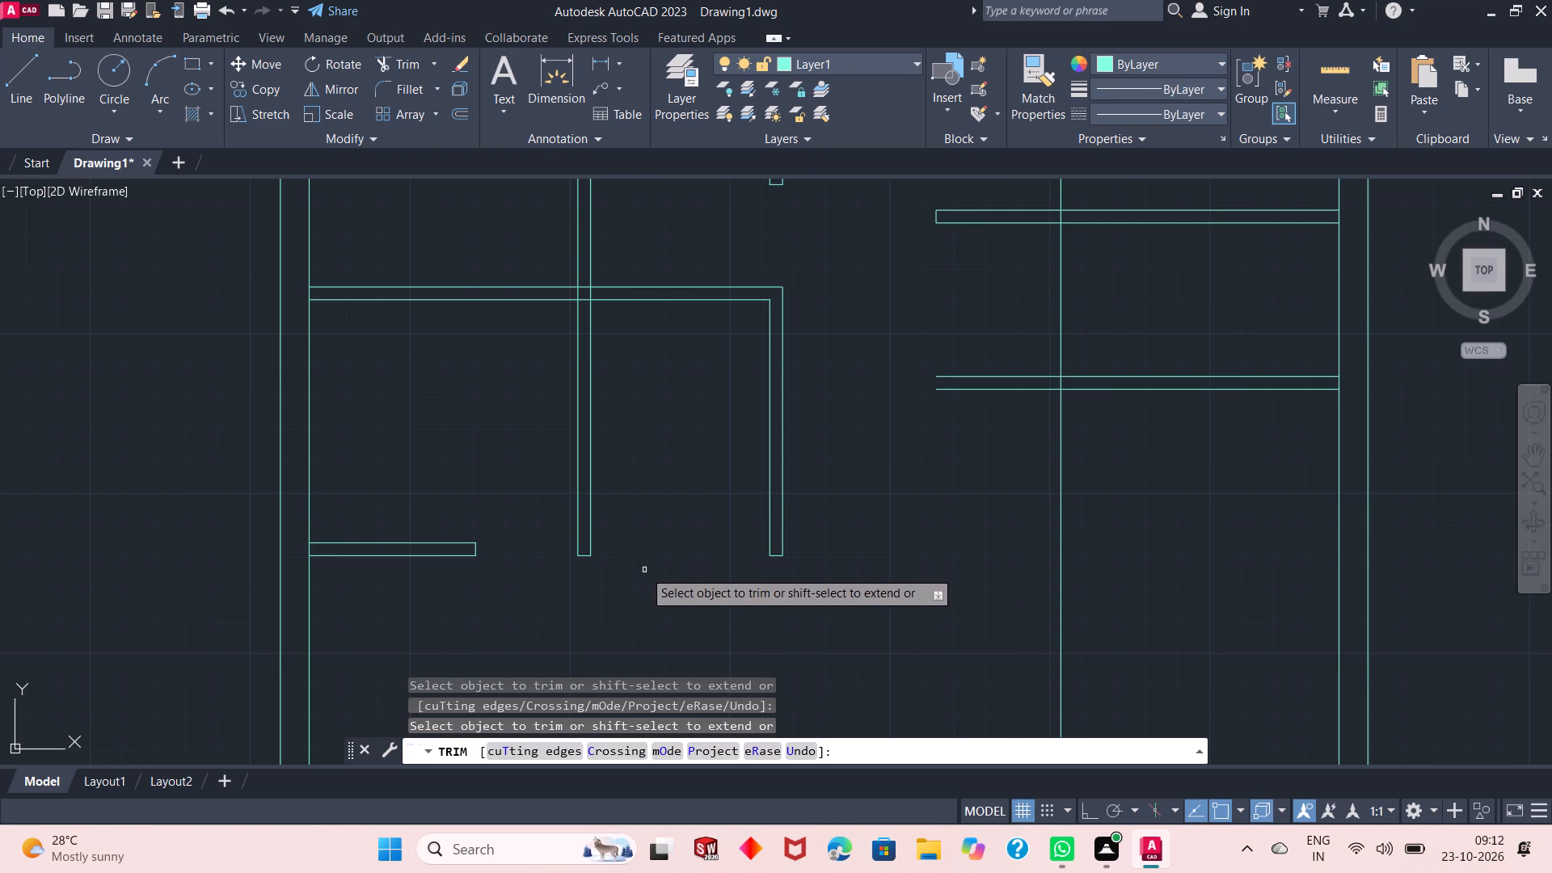
{"action": "left_click", "coordinate": [308, 547]}
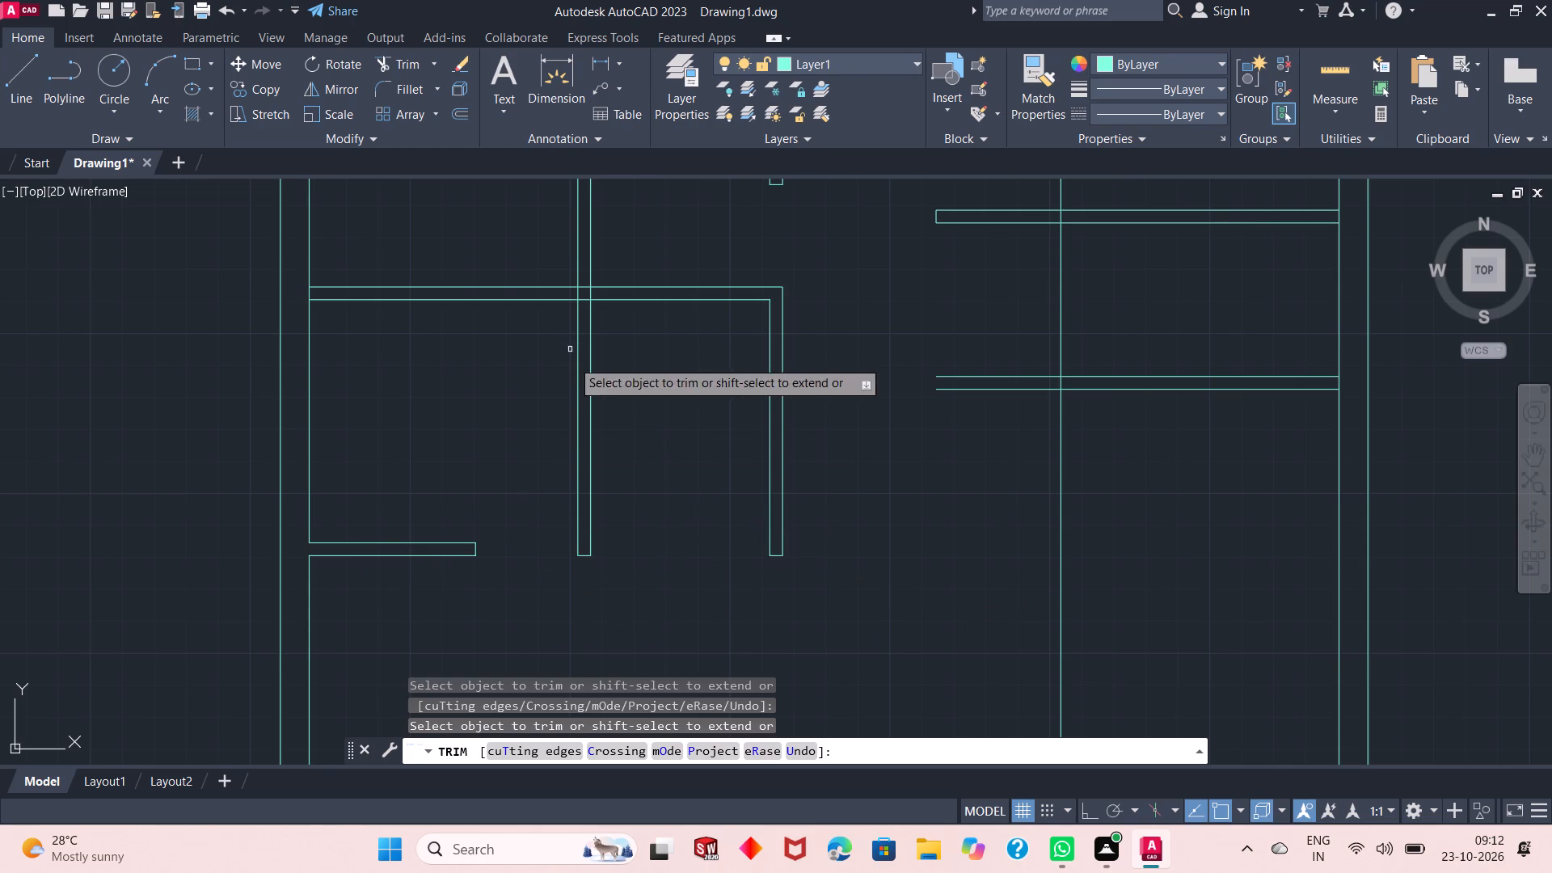
Trim the western vertical partition's lines inside the upper western horizontal partition, and open the underside of their junction.
{"action": "scroll", "coordinate": [633, 527], "scroll_direction": "down", "scroll_amount": 2}
{"action": "scroll", "coordinate": [613, 381], "scroll_direction": "up", "scroll_amount": 1}
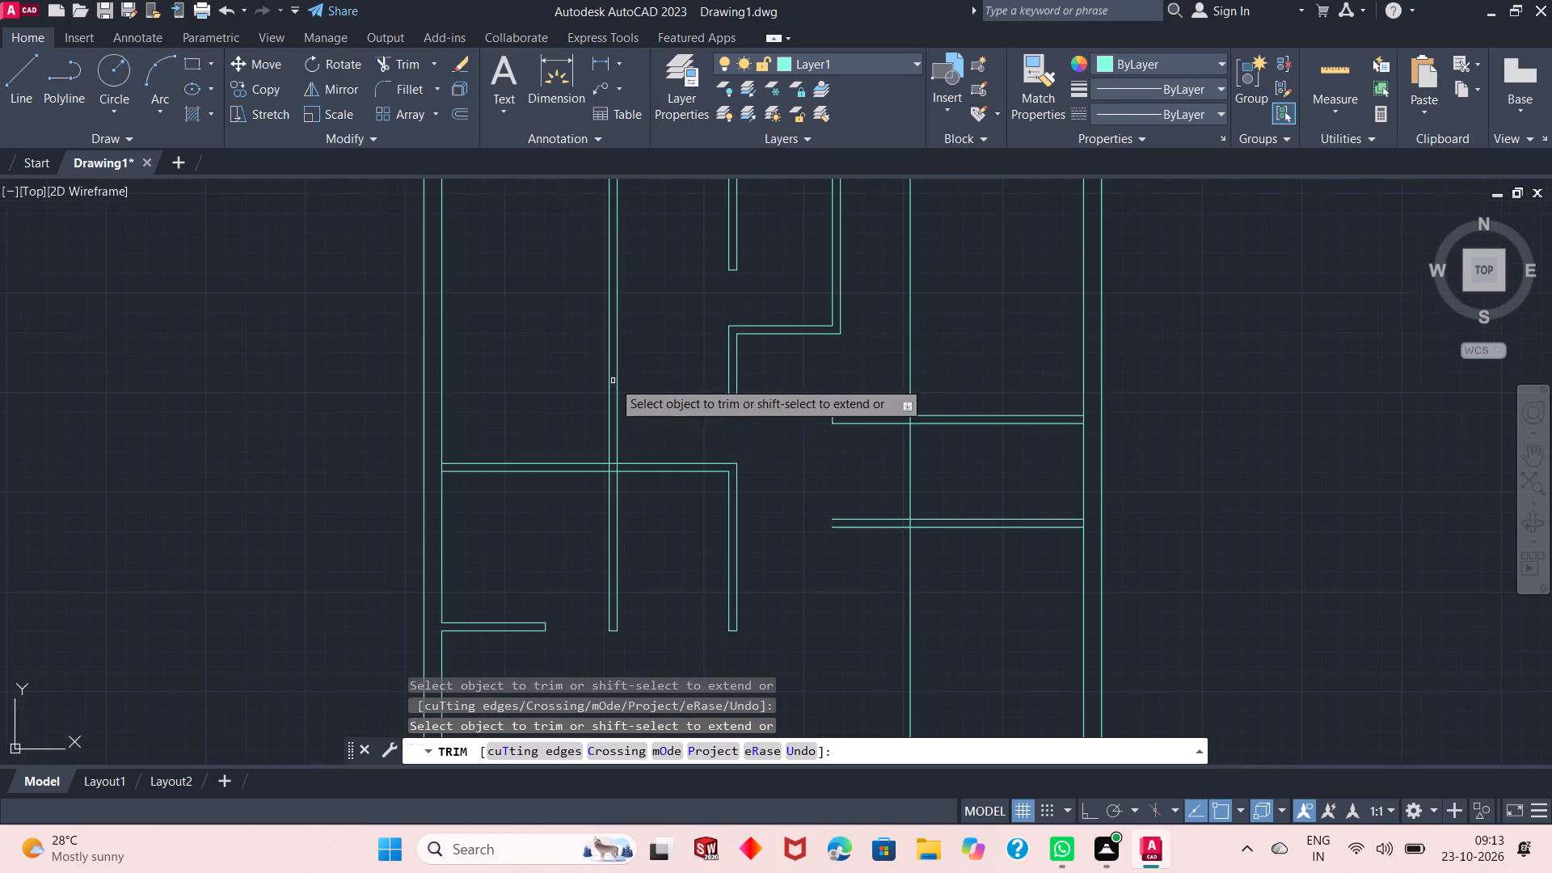
{"action": "scroll", "coordinate": [628, 427], "scroll_direction": "up", "scroll_amount": 2}
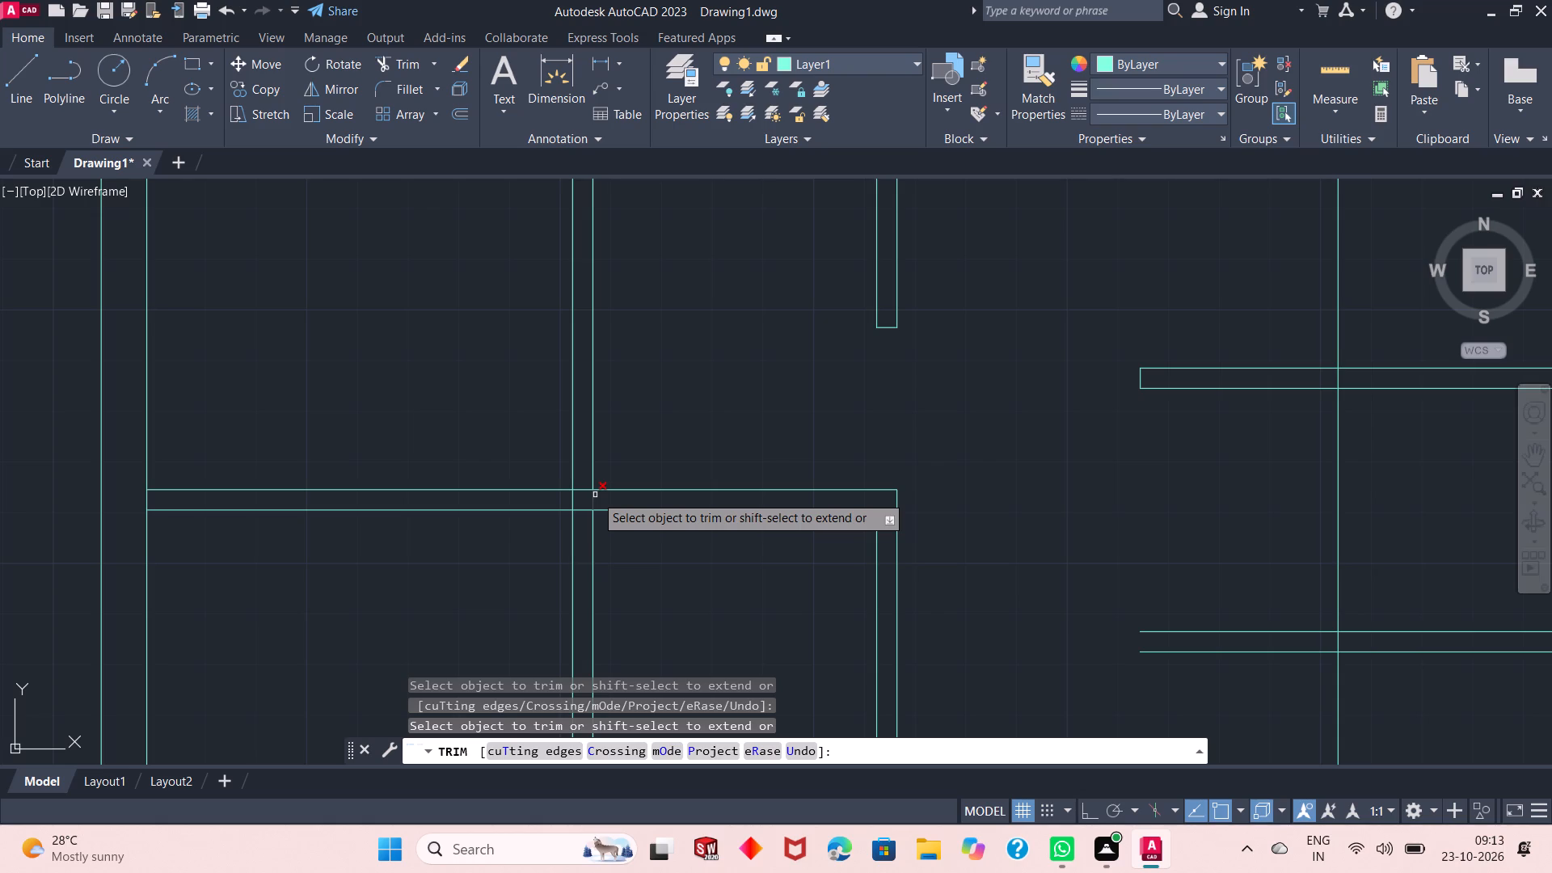
{"action": "left_click", "coordinate": [549, 498]}
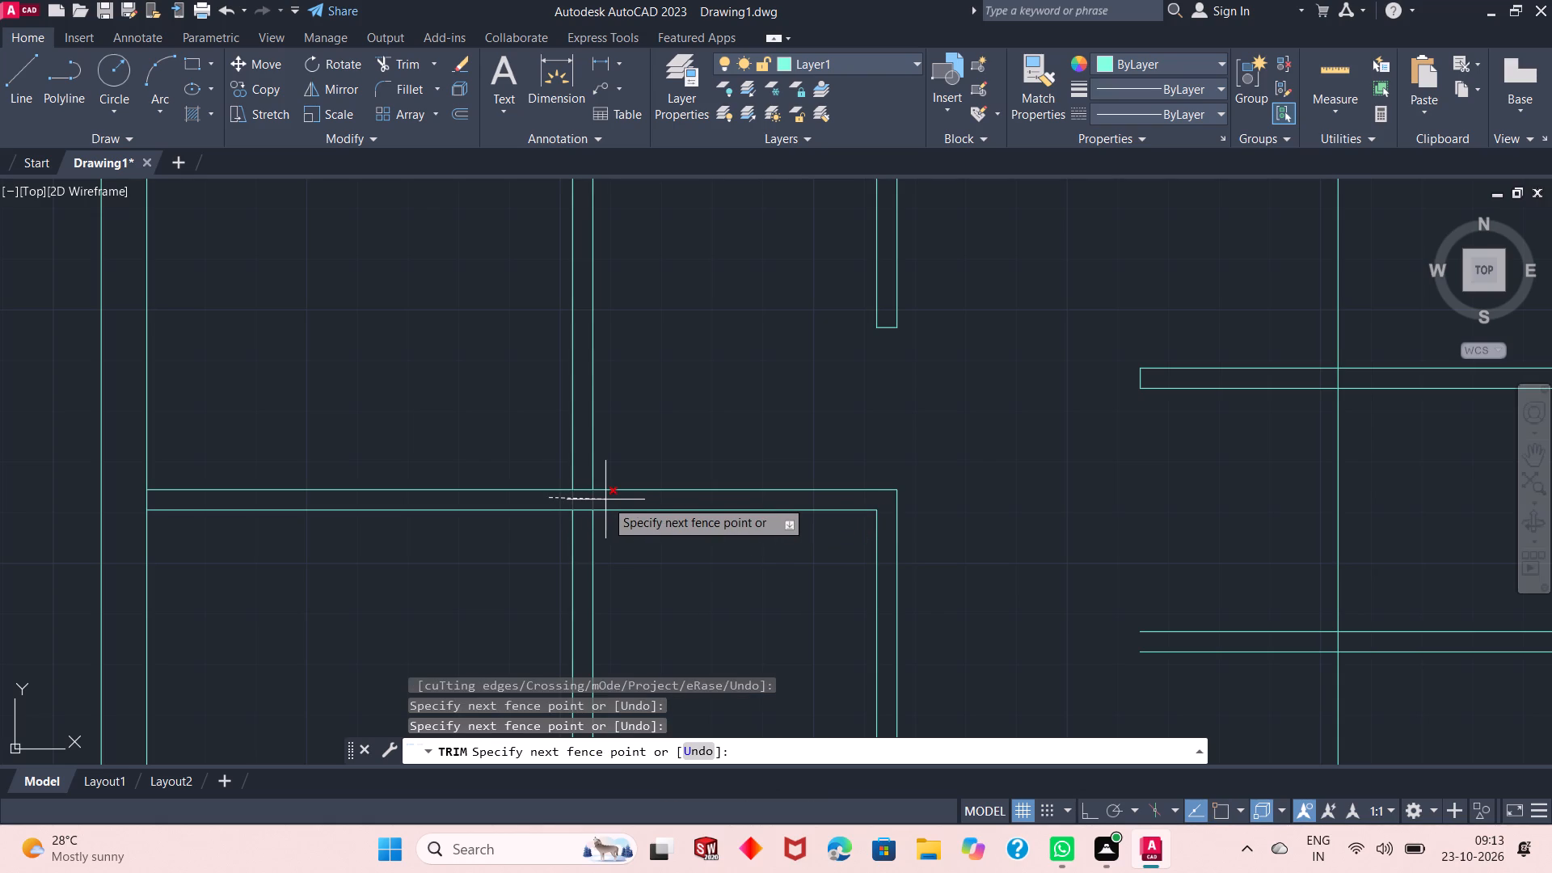
{"action": "left_click", "coordinate": [605, 500]}
{"action": "left_click", "coordinate": [587, 501]}
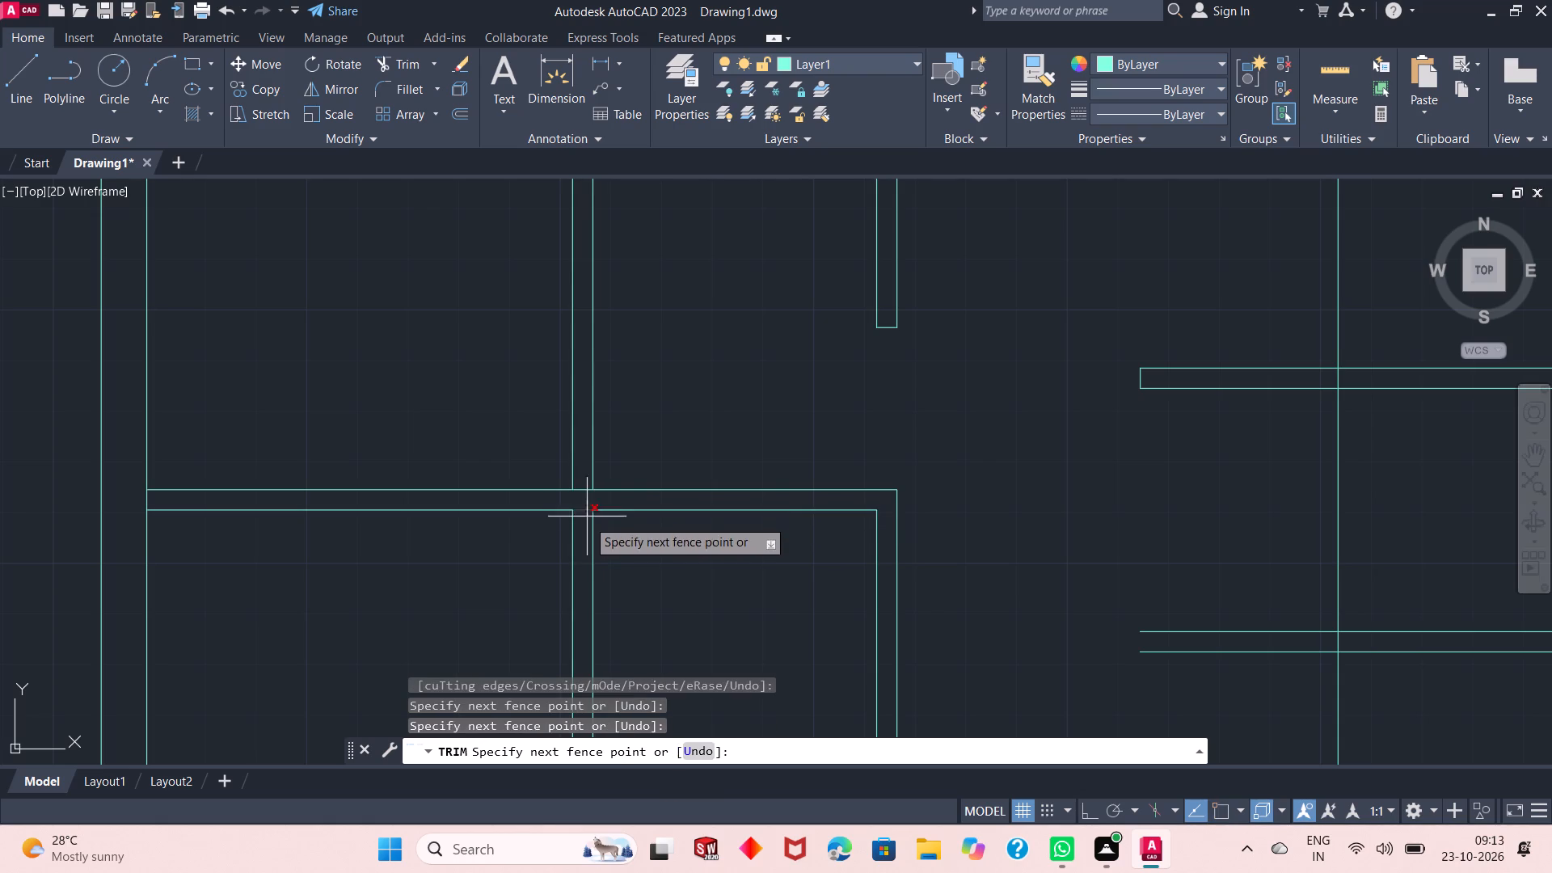
{"action": "left_click", "coordinate": [585, 528]}
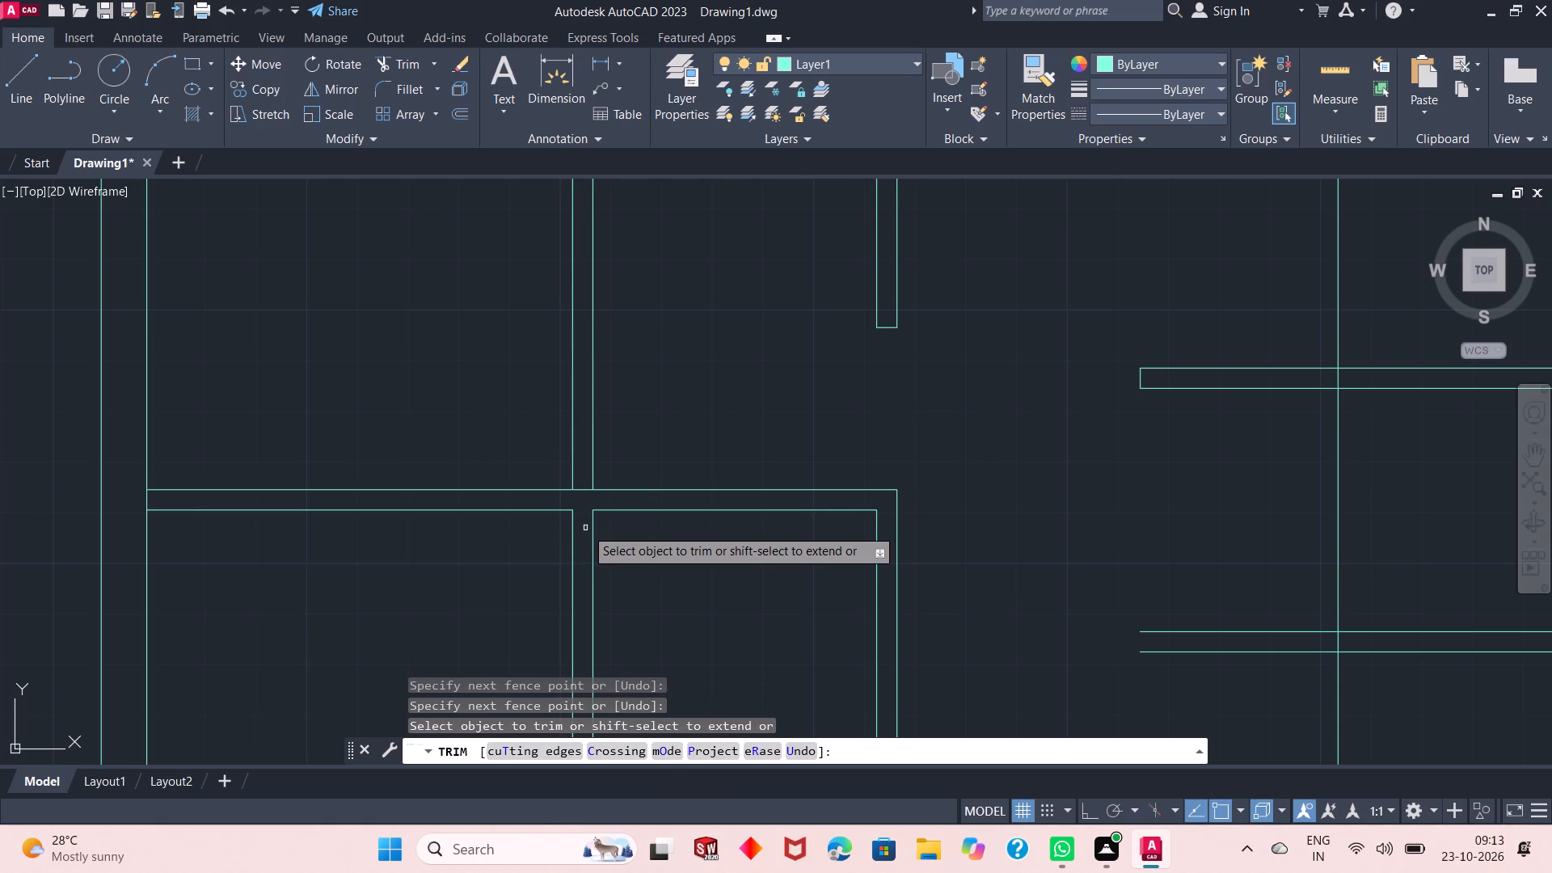
Trim away both lines of the western vertical partition above the upper western horizontal partition.
{"action": "left_click", "coordinate": [615, 445]}
{"action": "left_click", "coordinate": [551, 444]}
{"action": "scroll", "coordinate": [564, 445], "scroll_direction": "up", "scroll_amount": 2}
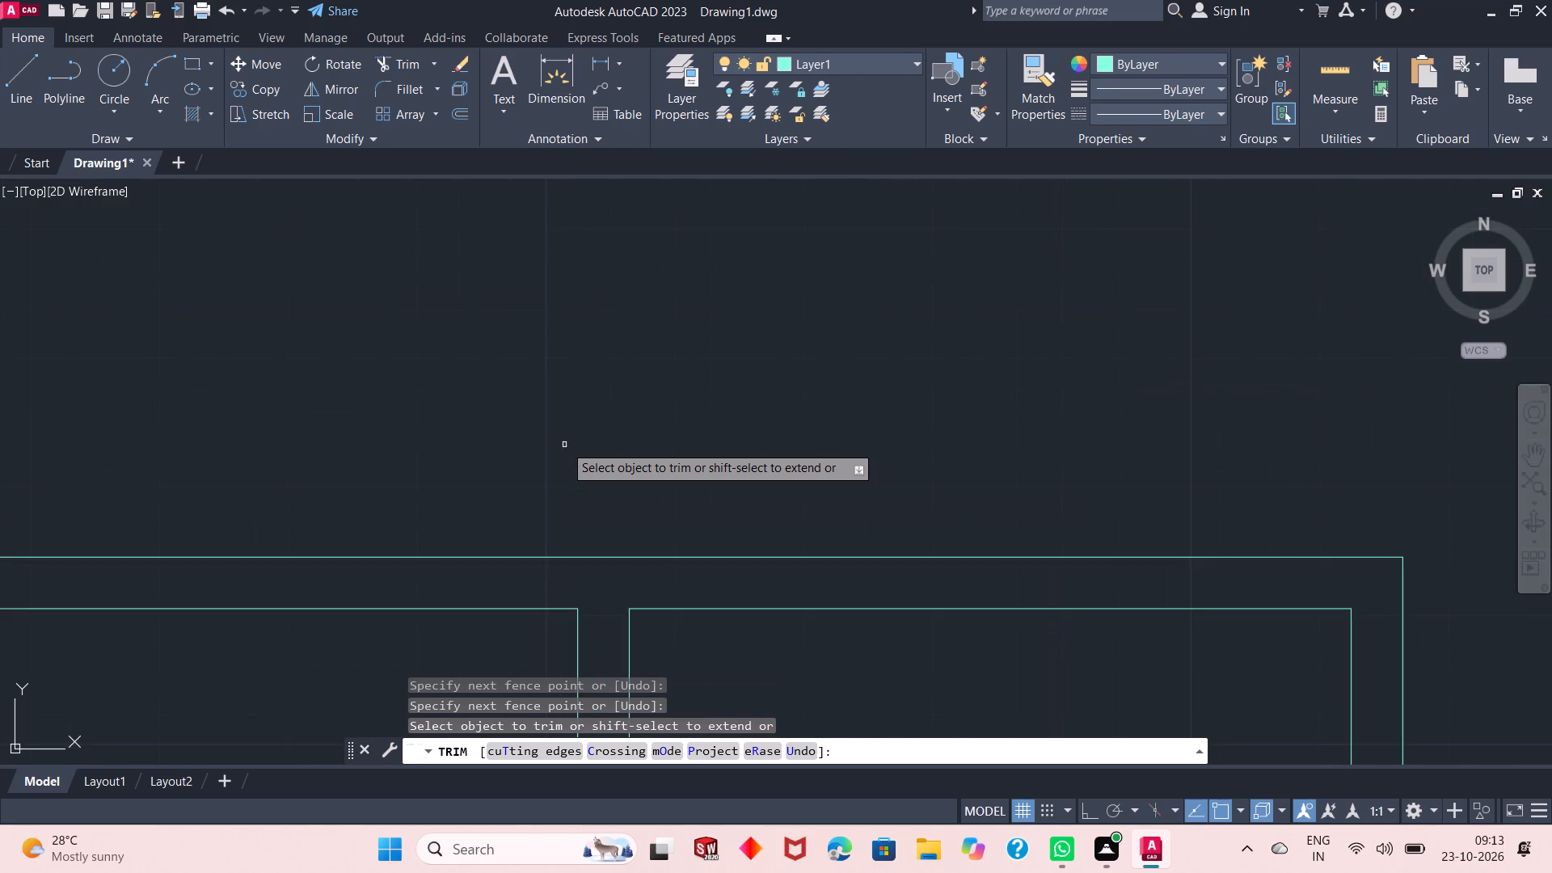
{"action": "scroll", "coordinate": [564, 445], "scroll_direction": "down", "scroll_amount": 5}
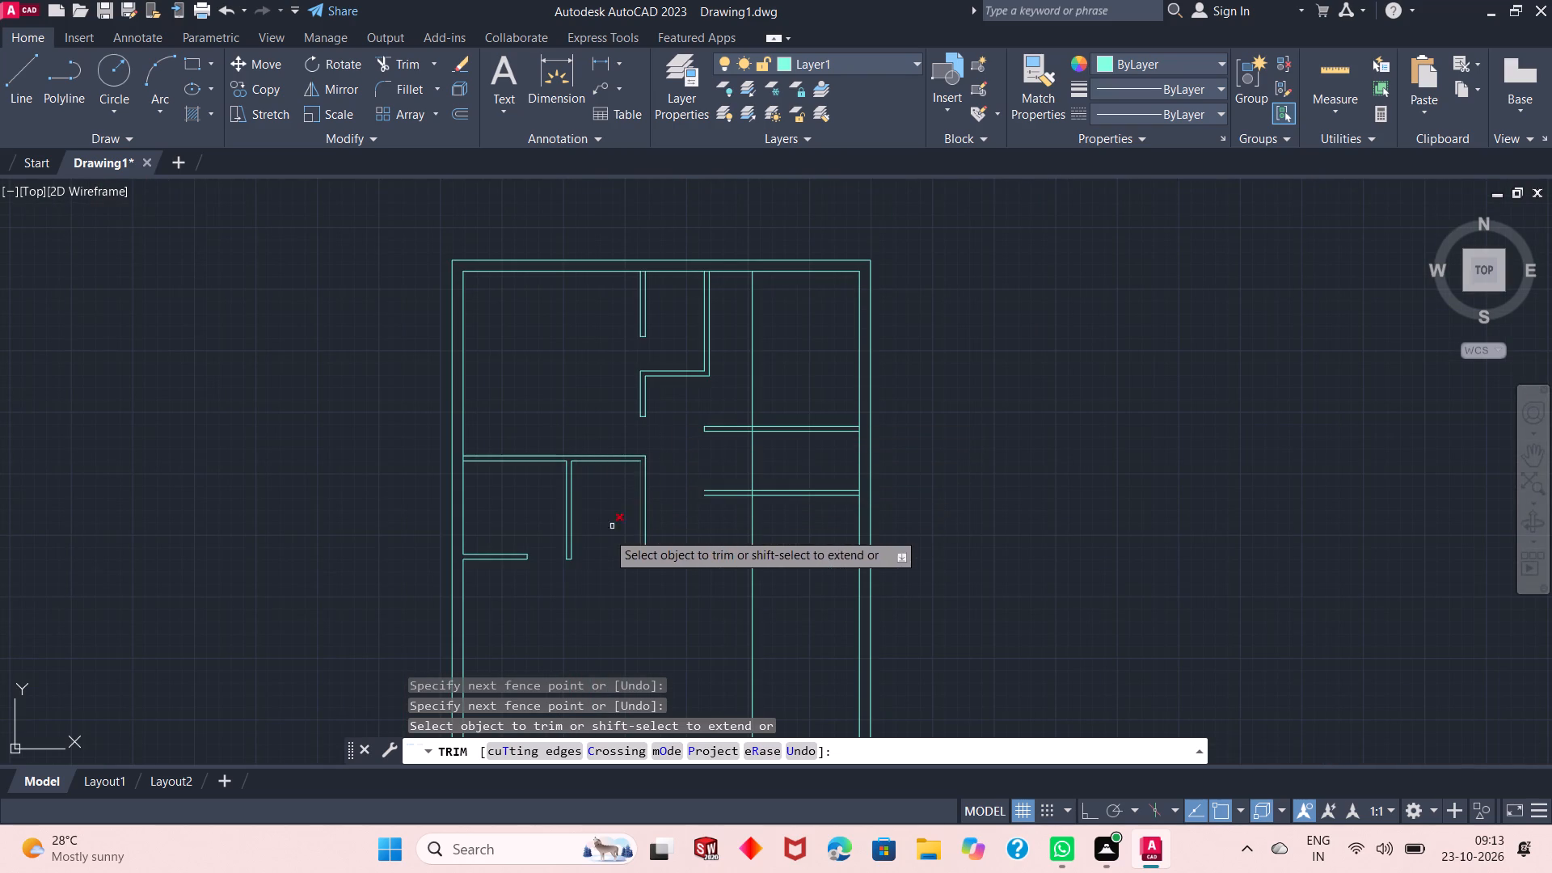
{"action": "scroll", "coordinate": [563, 528], "scroll_direction": "up", "scroll_amount": 2}
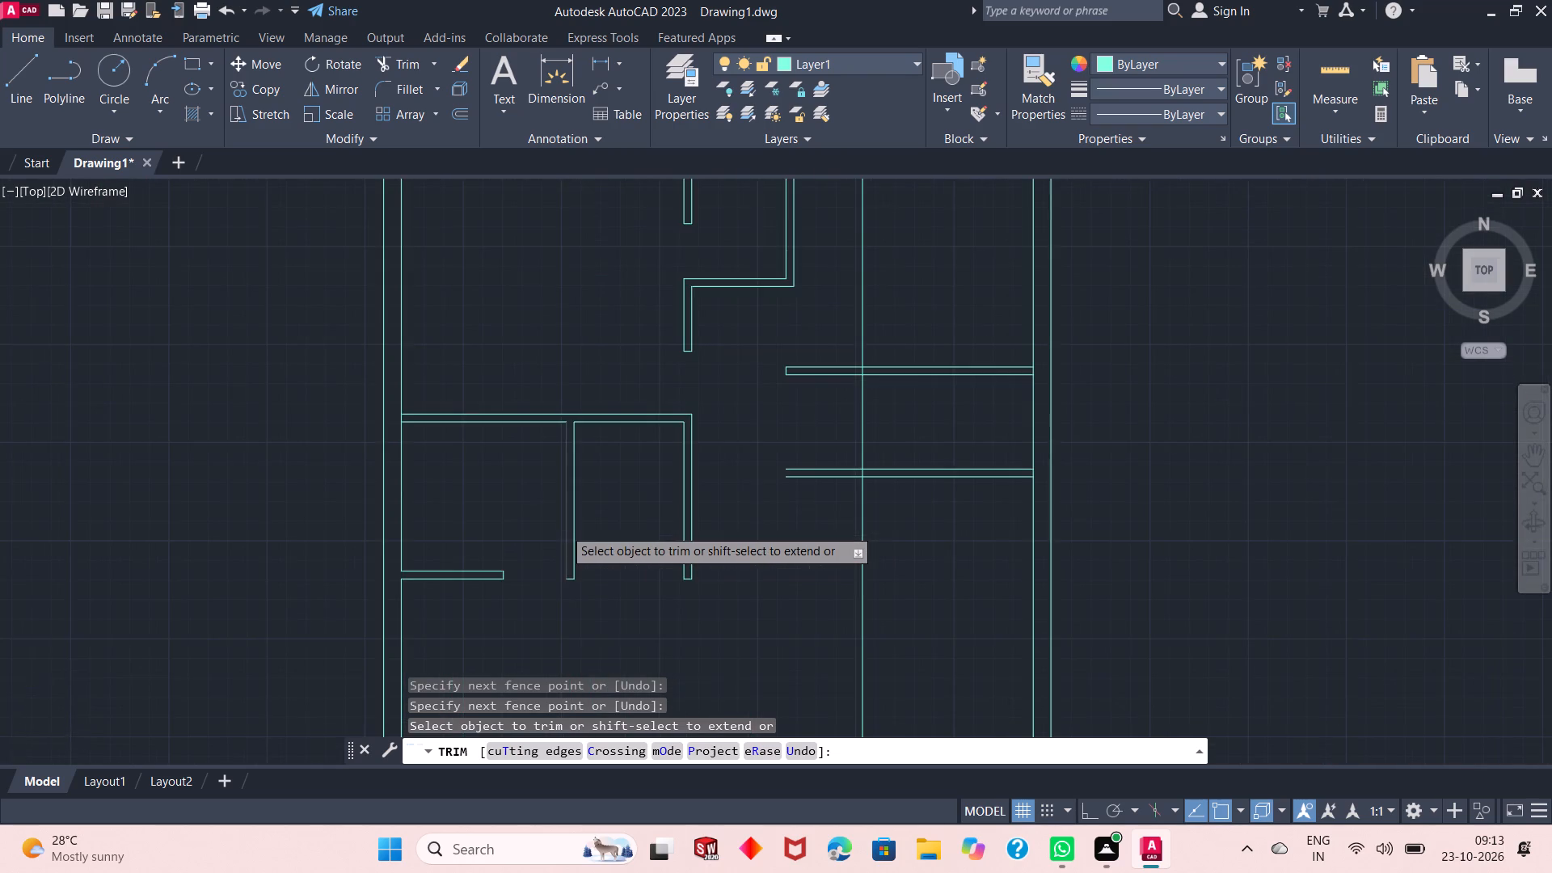
{"action": "right_click", "coordinate": [643, 399]}
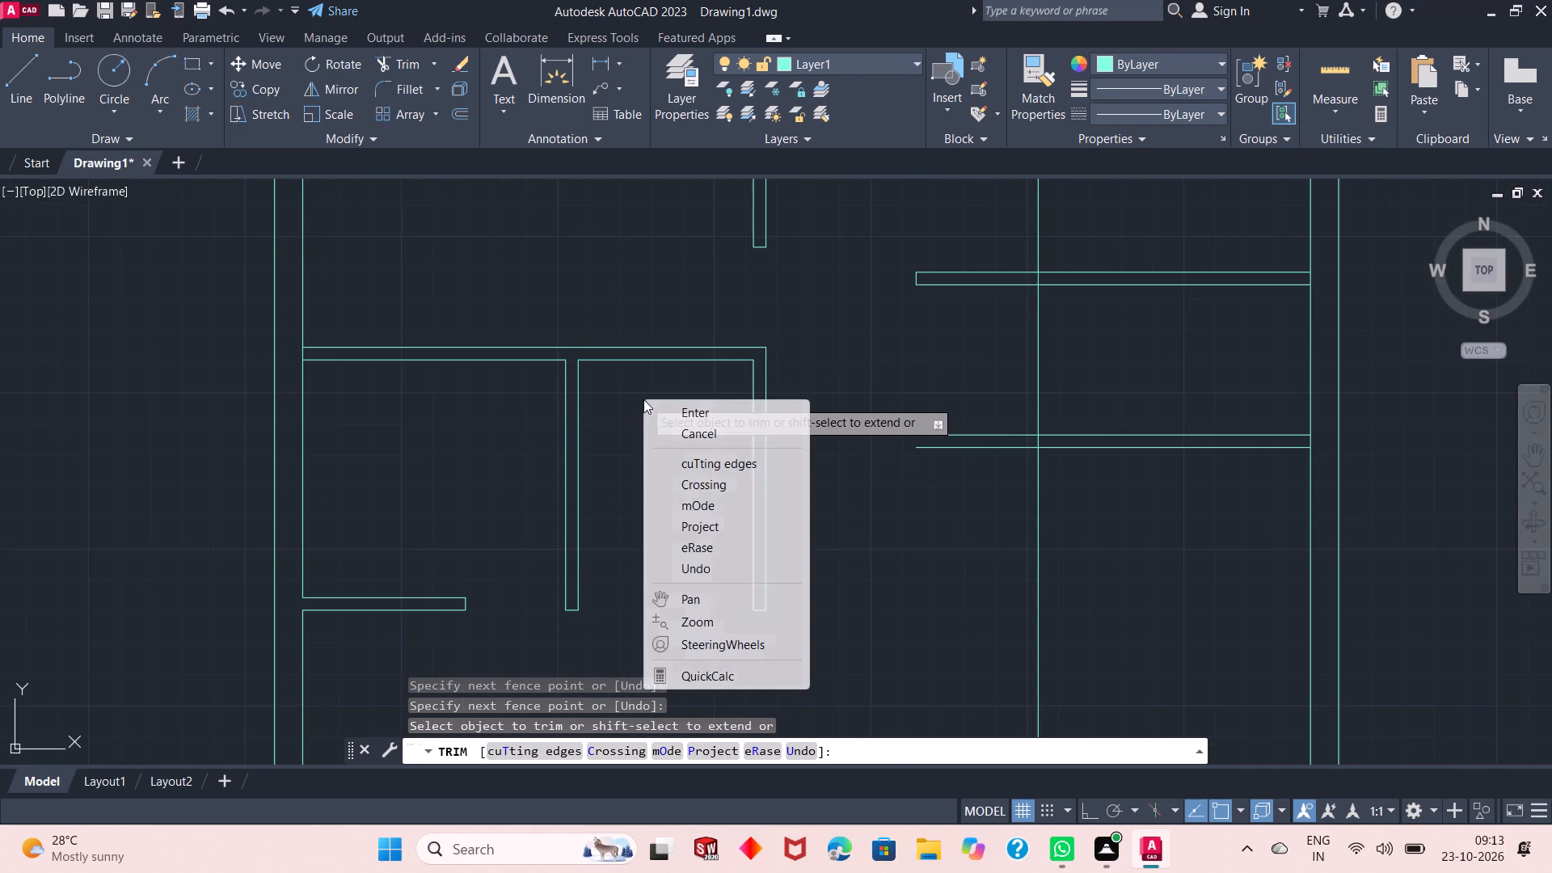
{"action": "left_click", "coordinate": [665, 412]}
Trim away the long eastern vertical line above, through and below the upper eastern horizontal partition, down to the lower eastern partition.
{"action": "scroll", "coordinate": [614, 467], "scroll_direction": "down", "scroll_amount": 3}
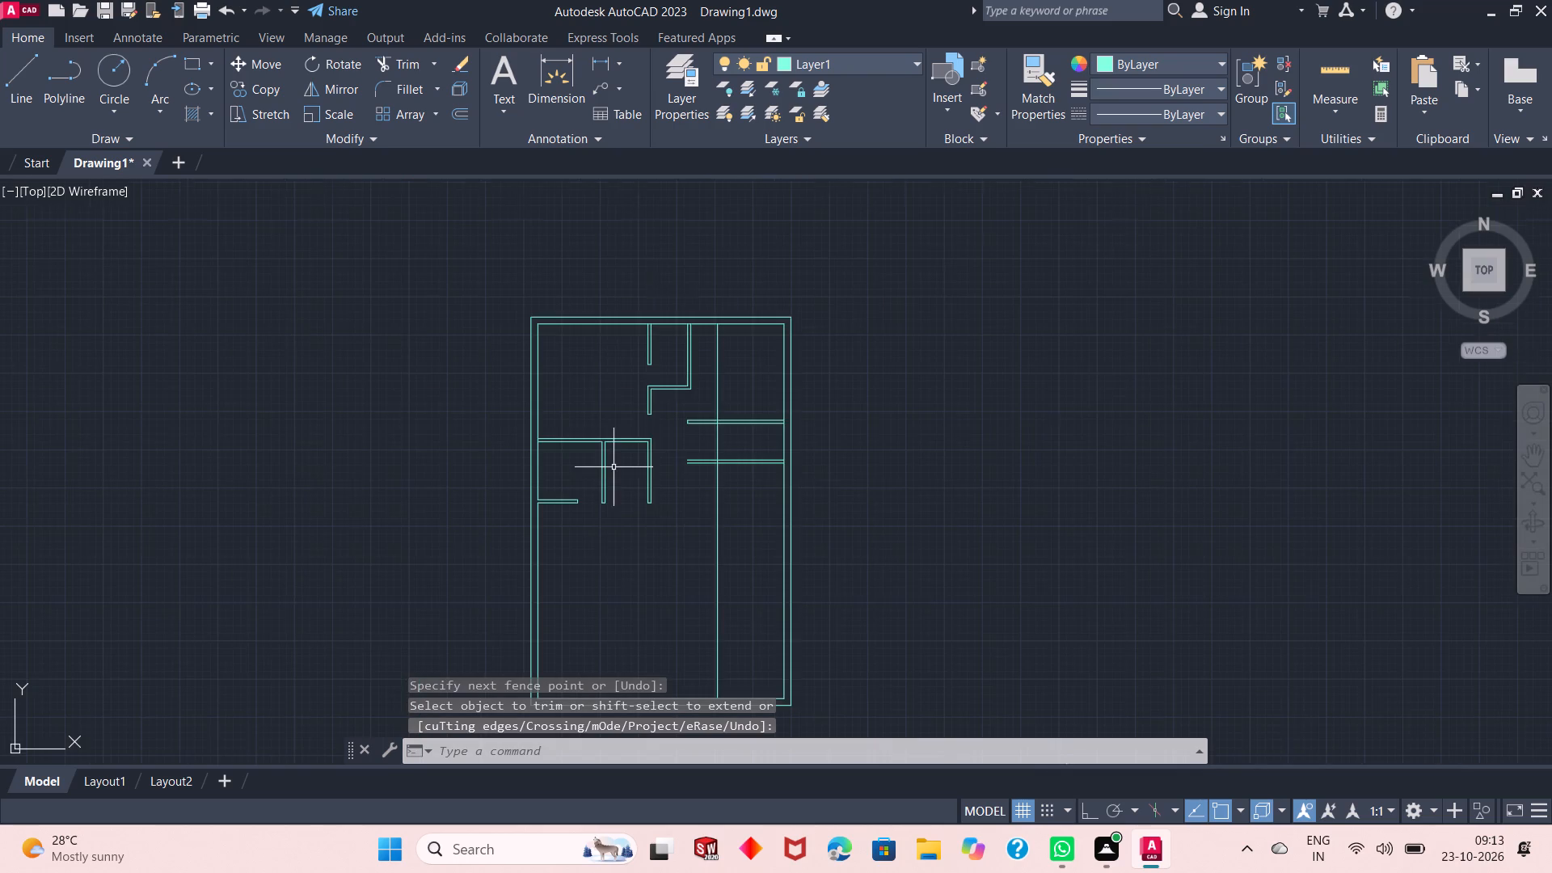
{"action": "right_click", "coordinate": [858, 370]}
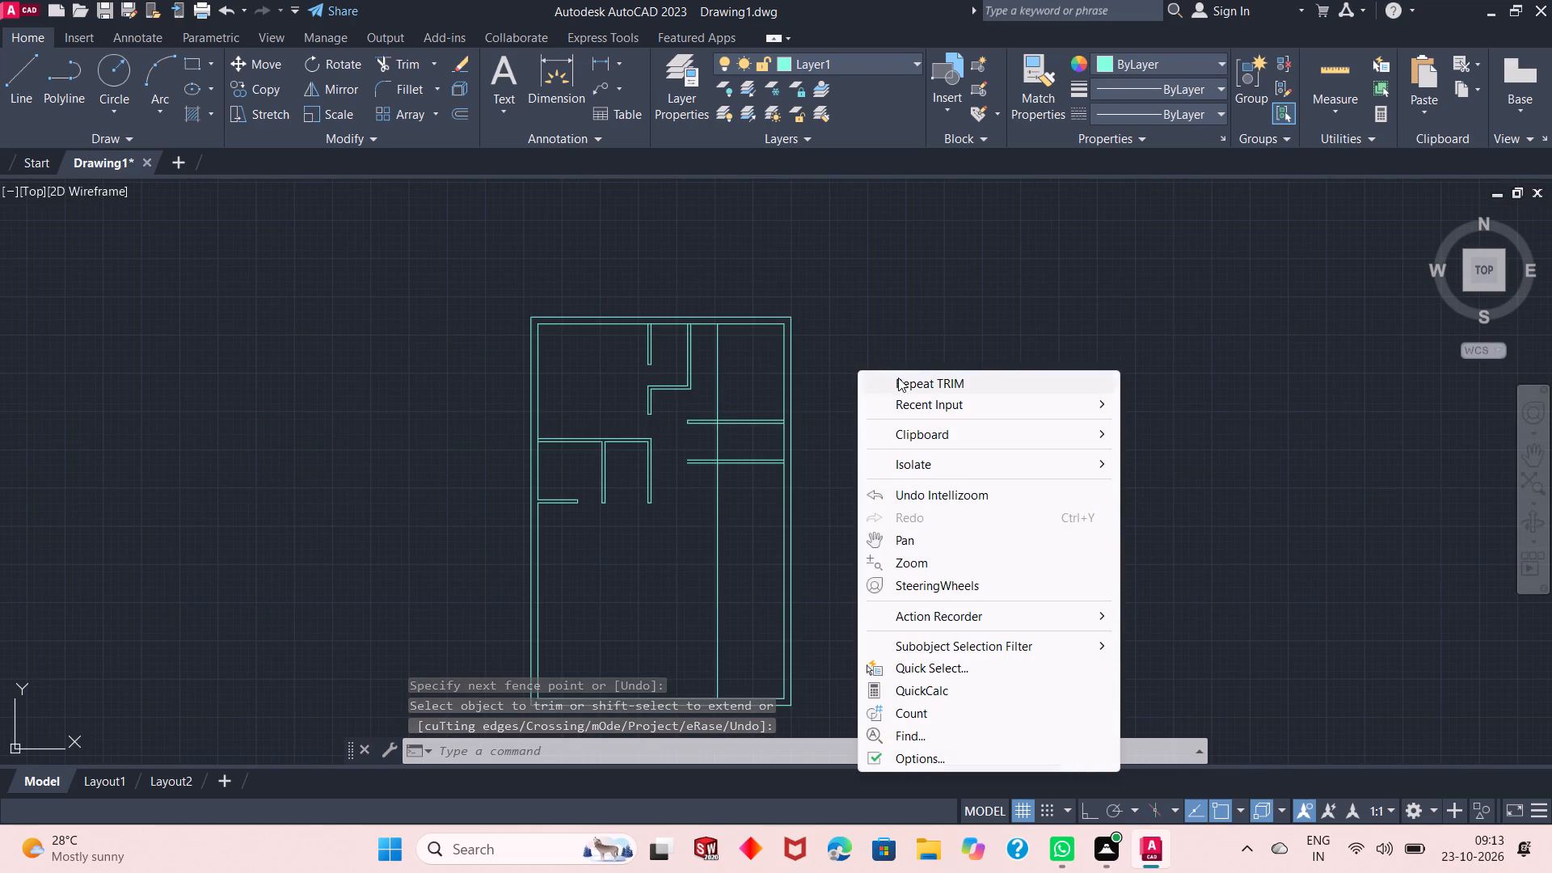
{"action": "left_click", "coordinate": [903, 382]}
{"action": "left_click", "coordinate": [716, 398]}
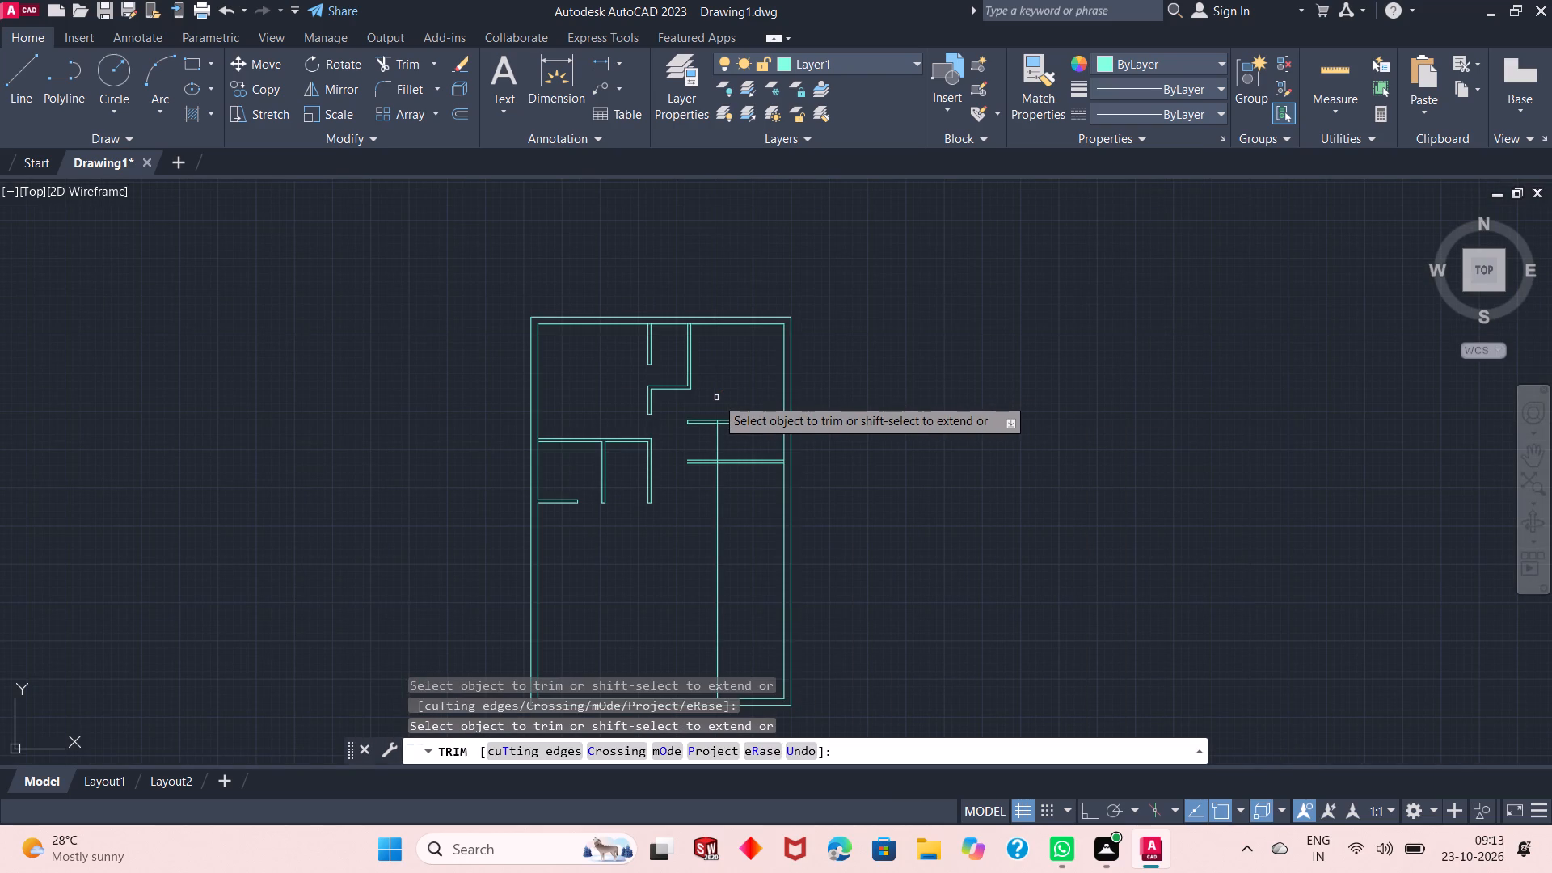
{"action": "scroll", "coordinate": [716, 449], "scroll_direction": "up", "scroll_amount": 3}
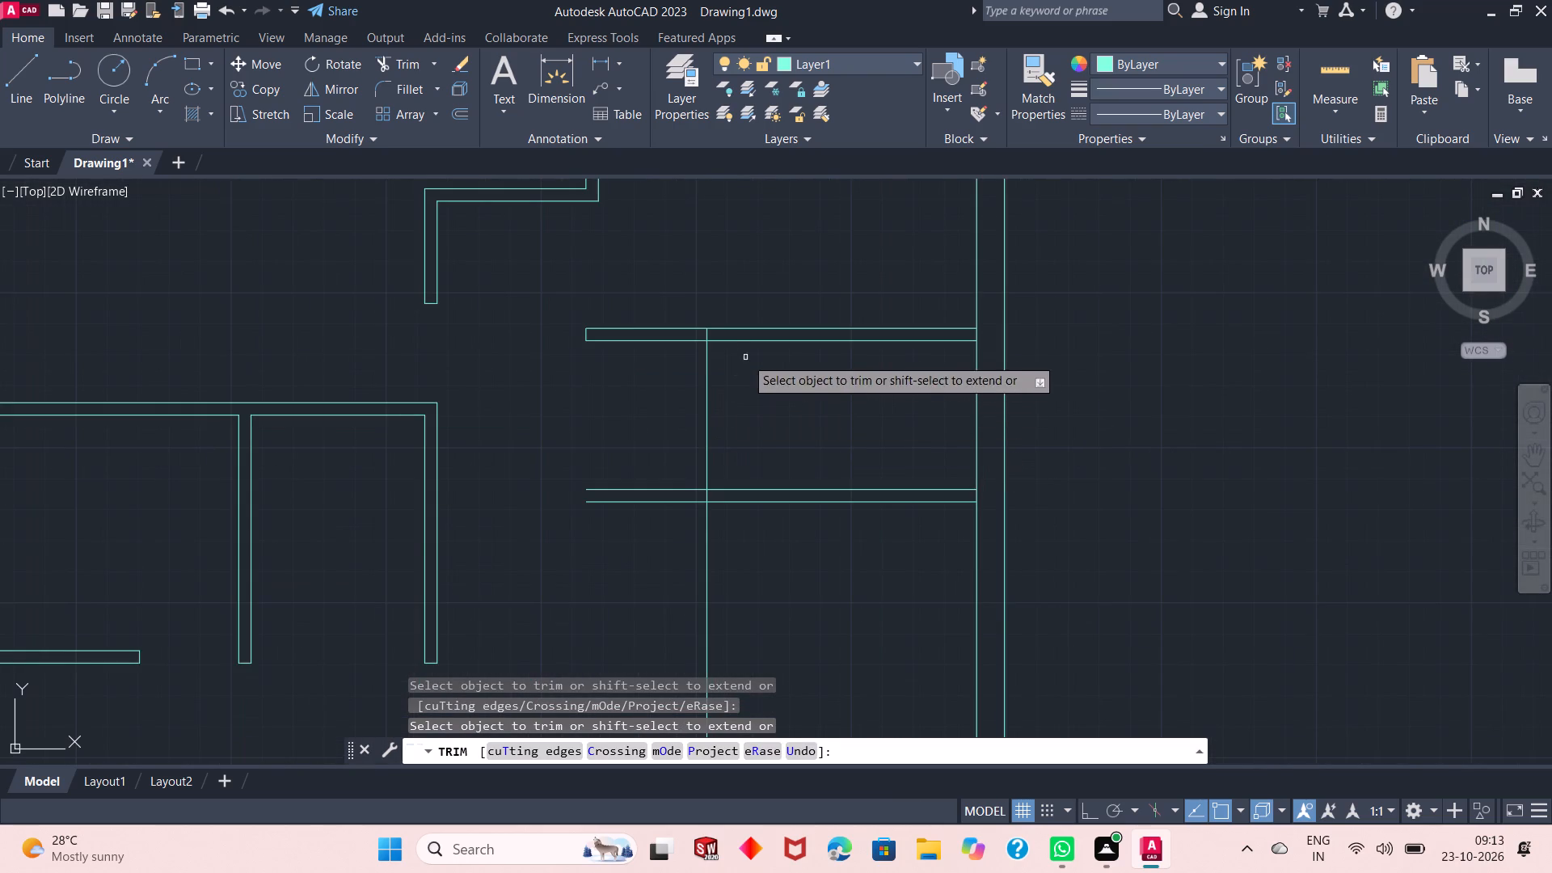
{"action": "left_click", "coordinate": [710, 333]}
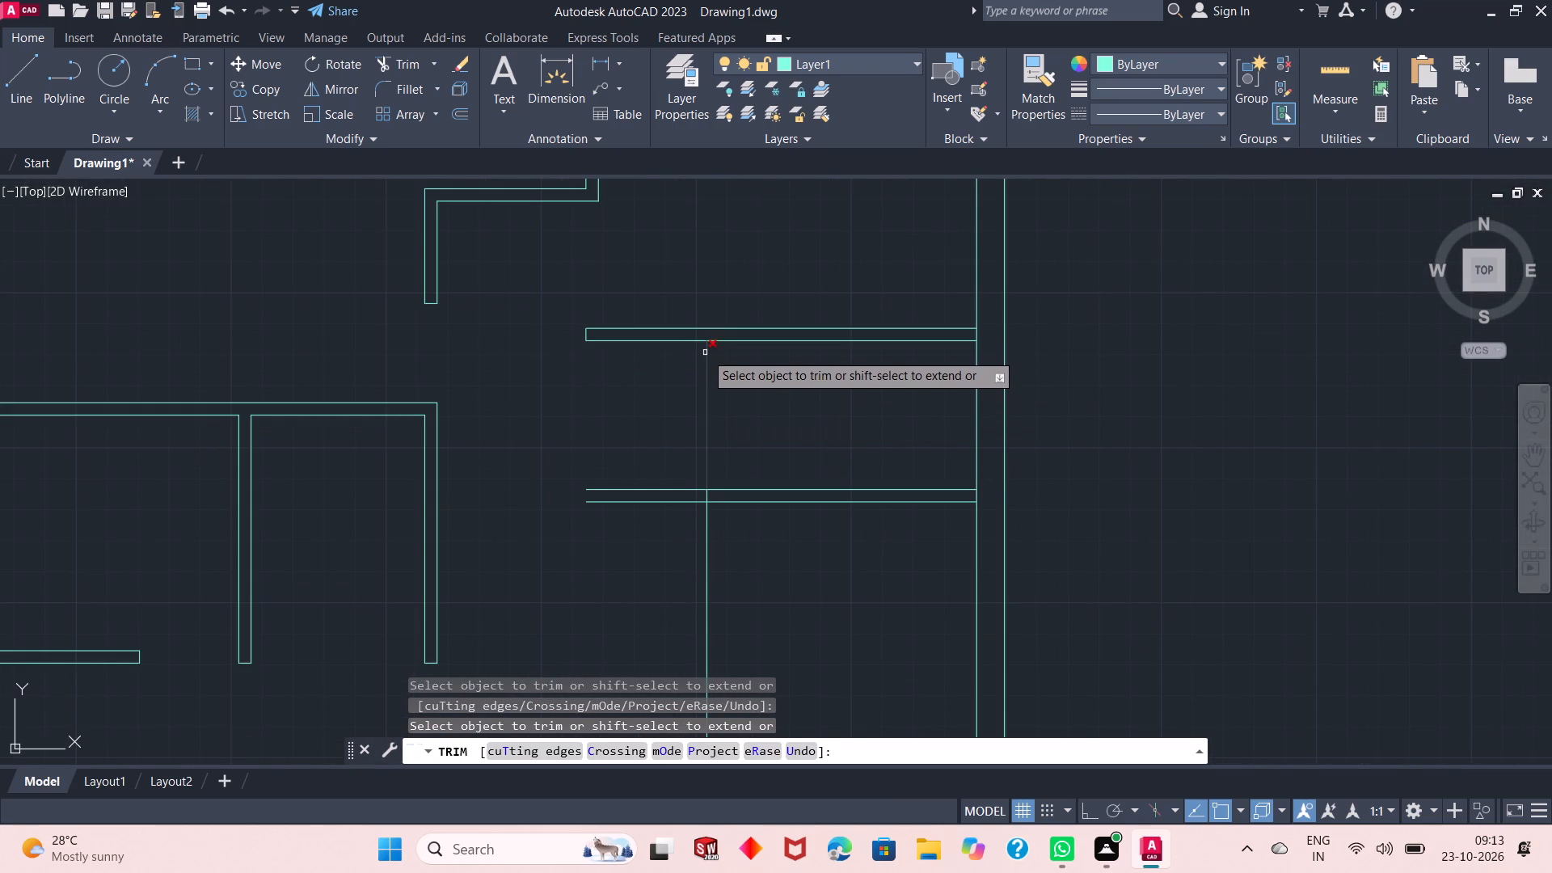
{"action": "left_click", "coordinate": [705, 352]}
Trim the lower eastern partition west of the long vertical line, and remove that line below it, leaving a closed partition end.
{"action": "left_click_drag", "start_coordinate": [670, 470], "coordinate": [670, 478]}
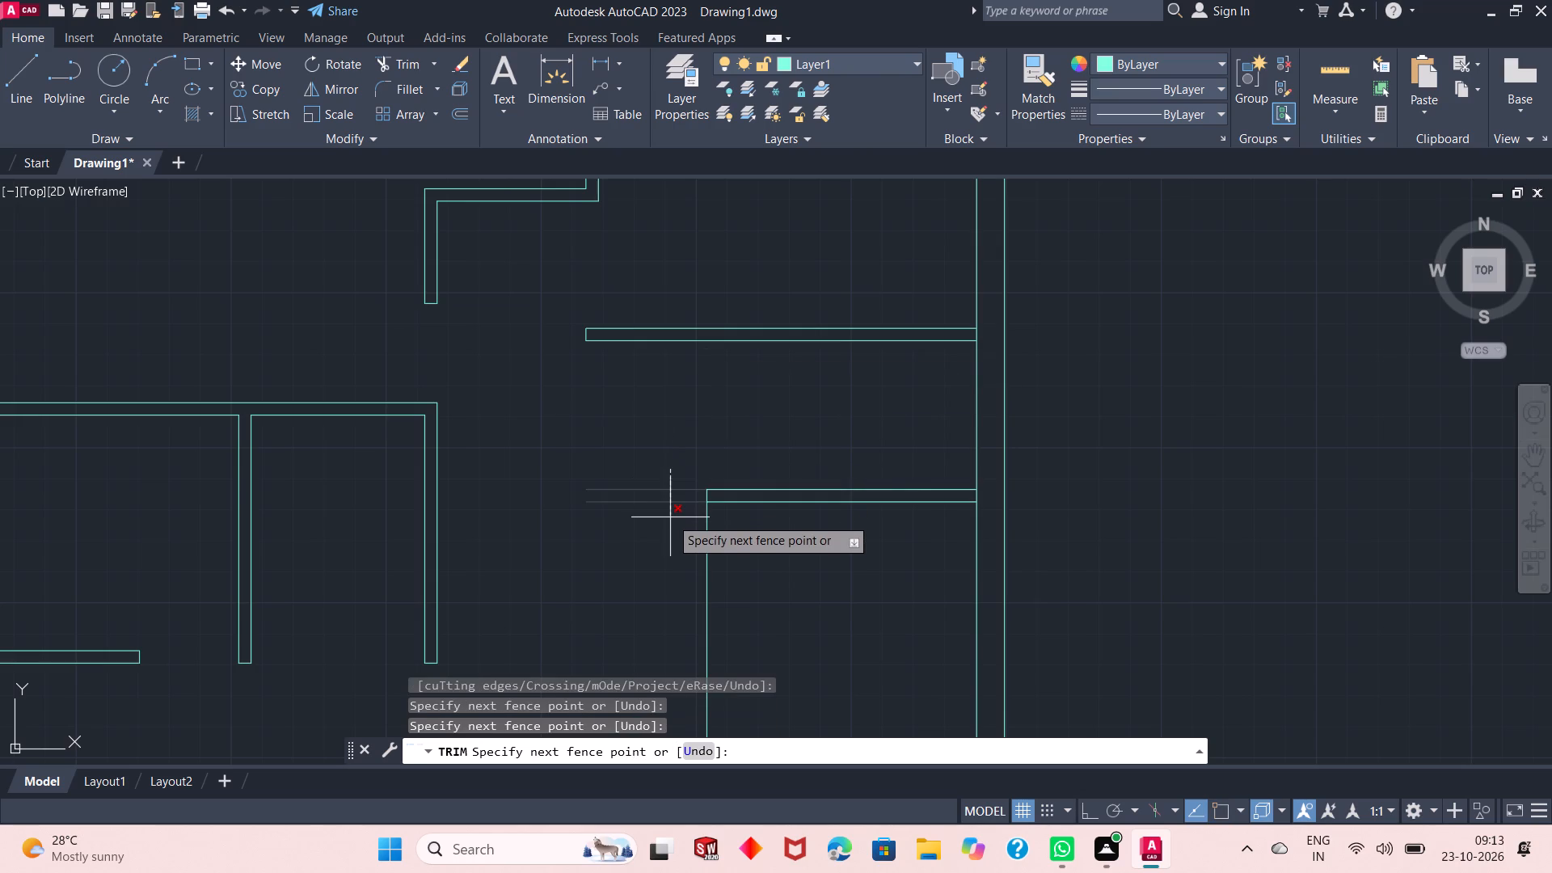
{"action": "left_click", "coordinate": [670, 517]}
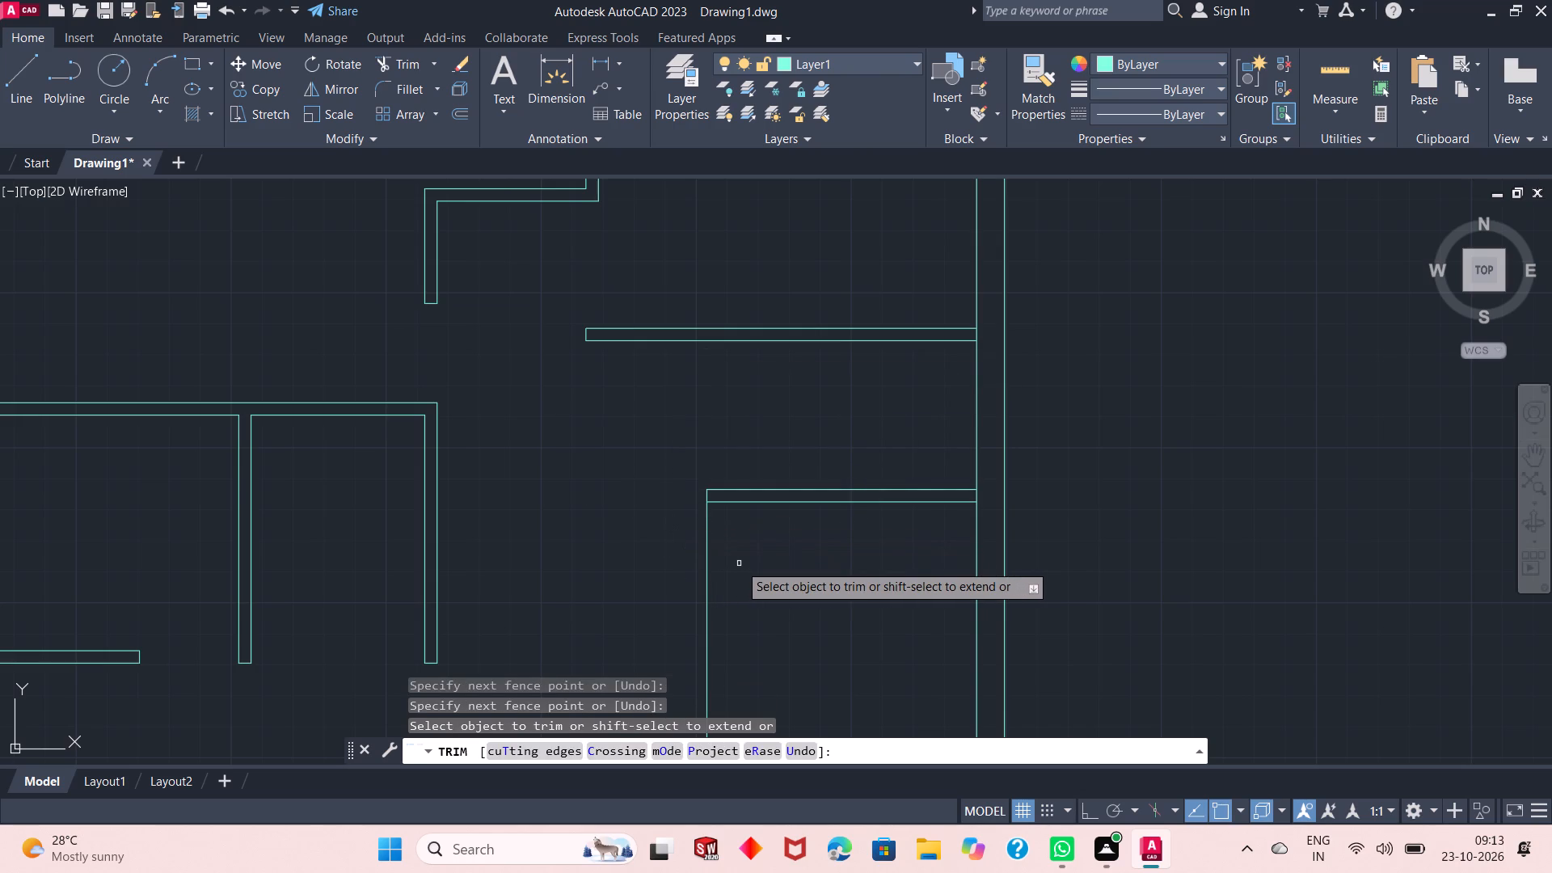
{"action": "left_click", "coordinate": [739, 563]}
{"action": "left_click", "coordinate": [665, 570]}
{"action": "scroll", "coordinate": [639, 466], "scroll_direction": "up", "scroll_amount": 2}
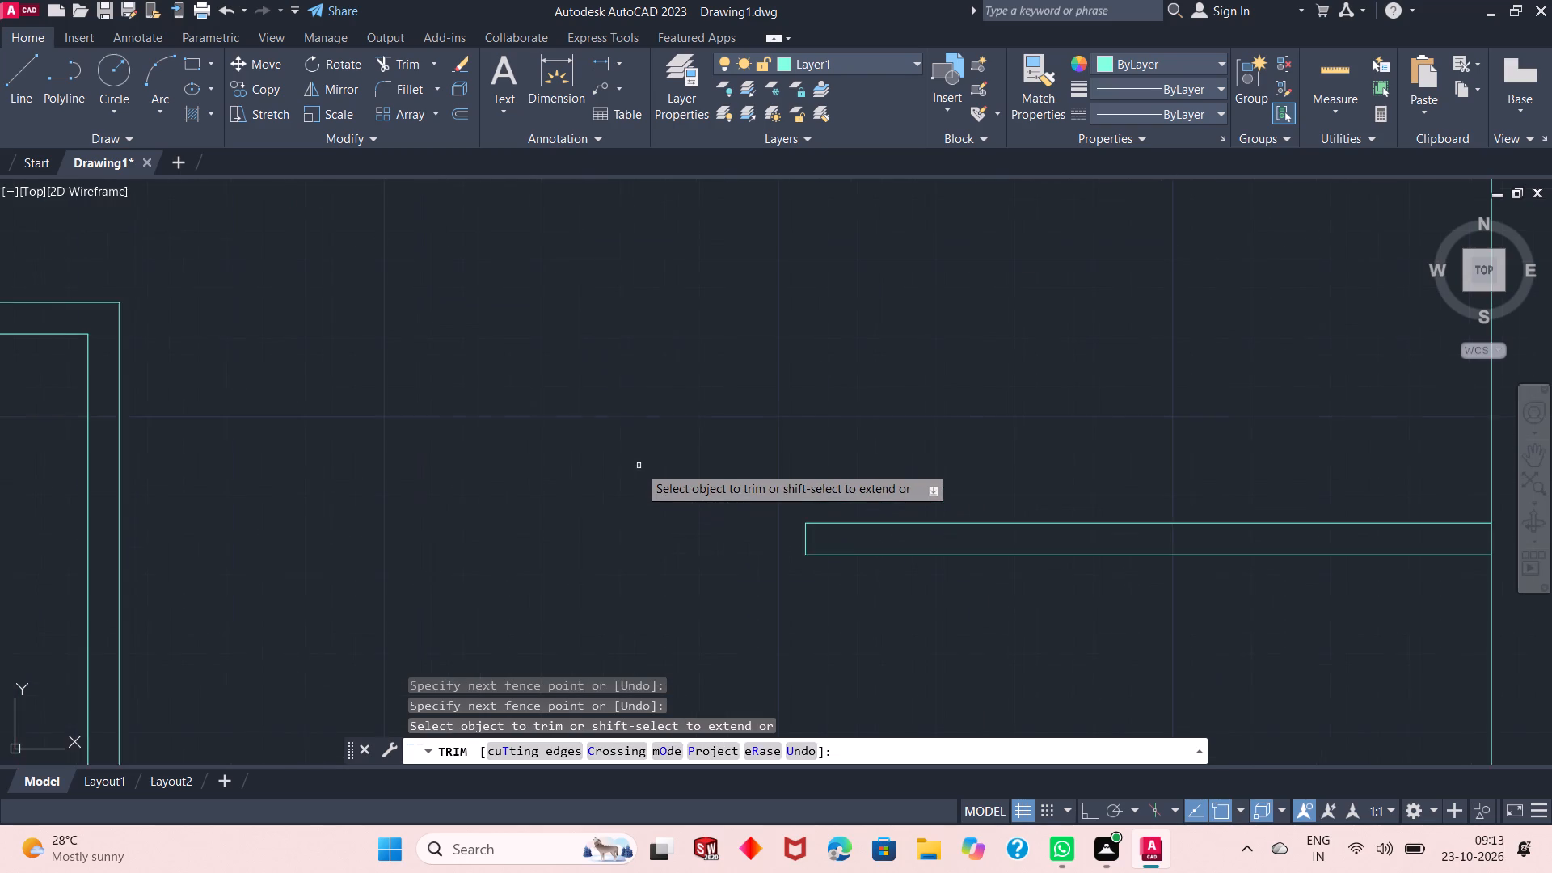
{"action": "scroll", "coordinate": [639, 466], "scroll_direction": "down", "scroll_amount": 3}
{"action": "right_click", "coordinate": [638, 465]}
{"action": "left_click", "coordinate": [652, 482]}
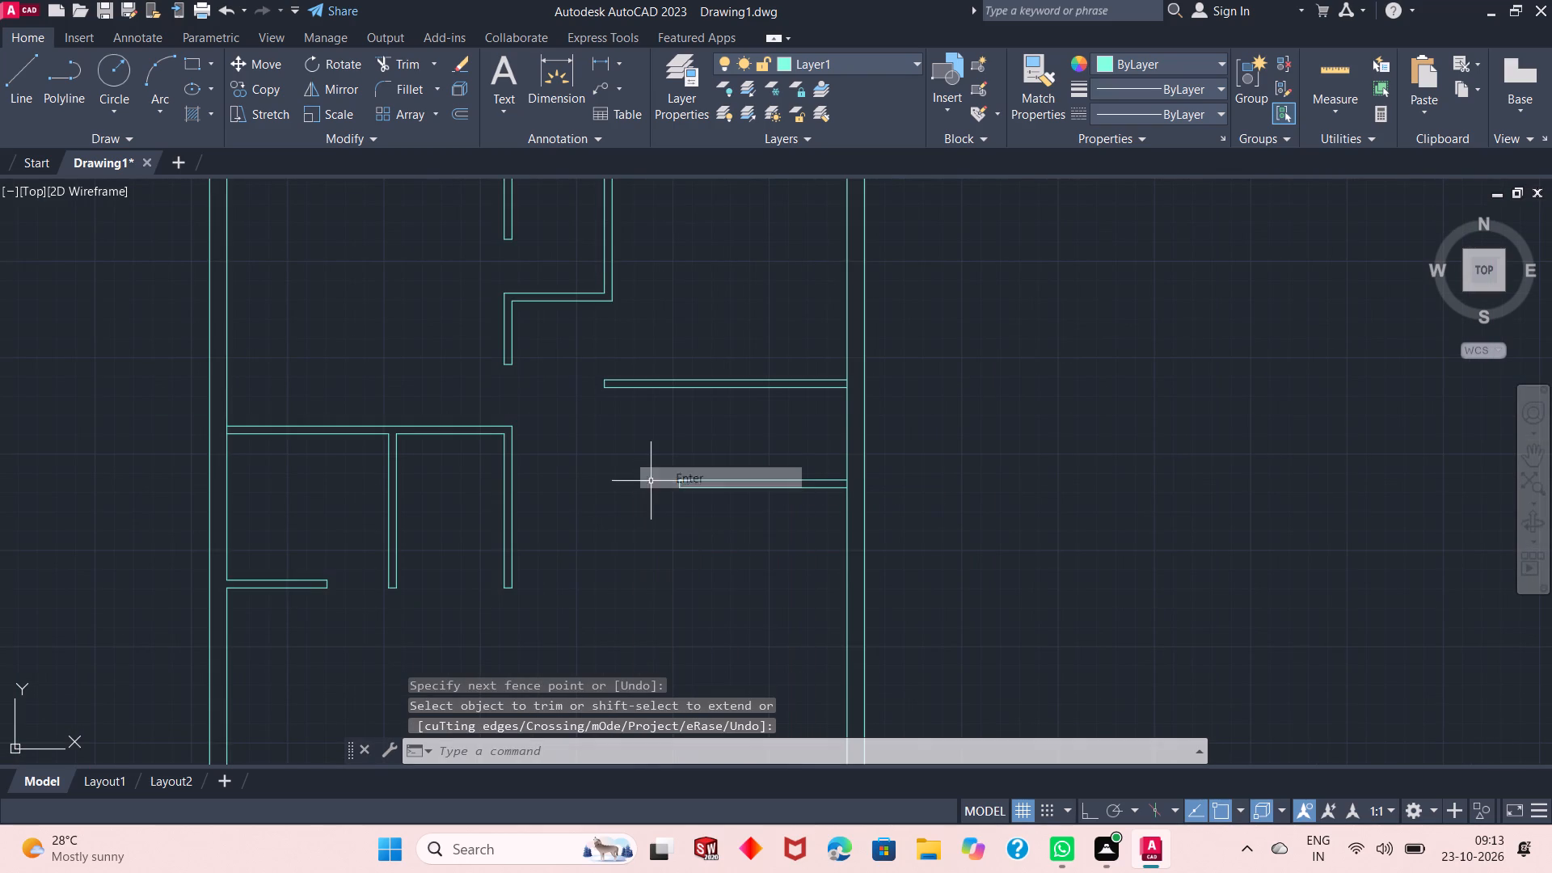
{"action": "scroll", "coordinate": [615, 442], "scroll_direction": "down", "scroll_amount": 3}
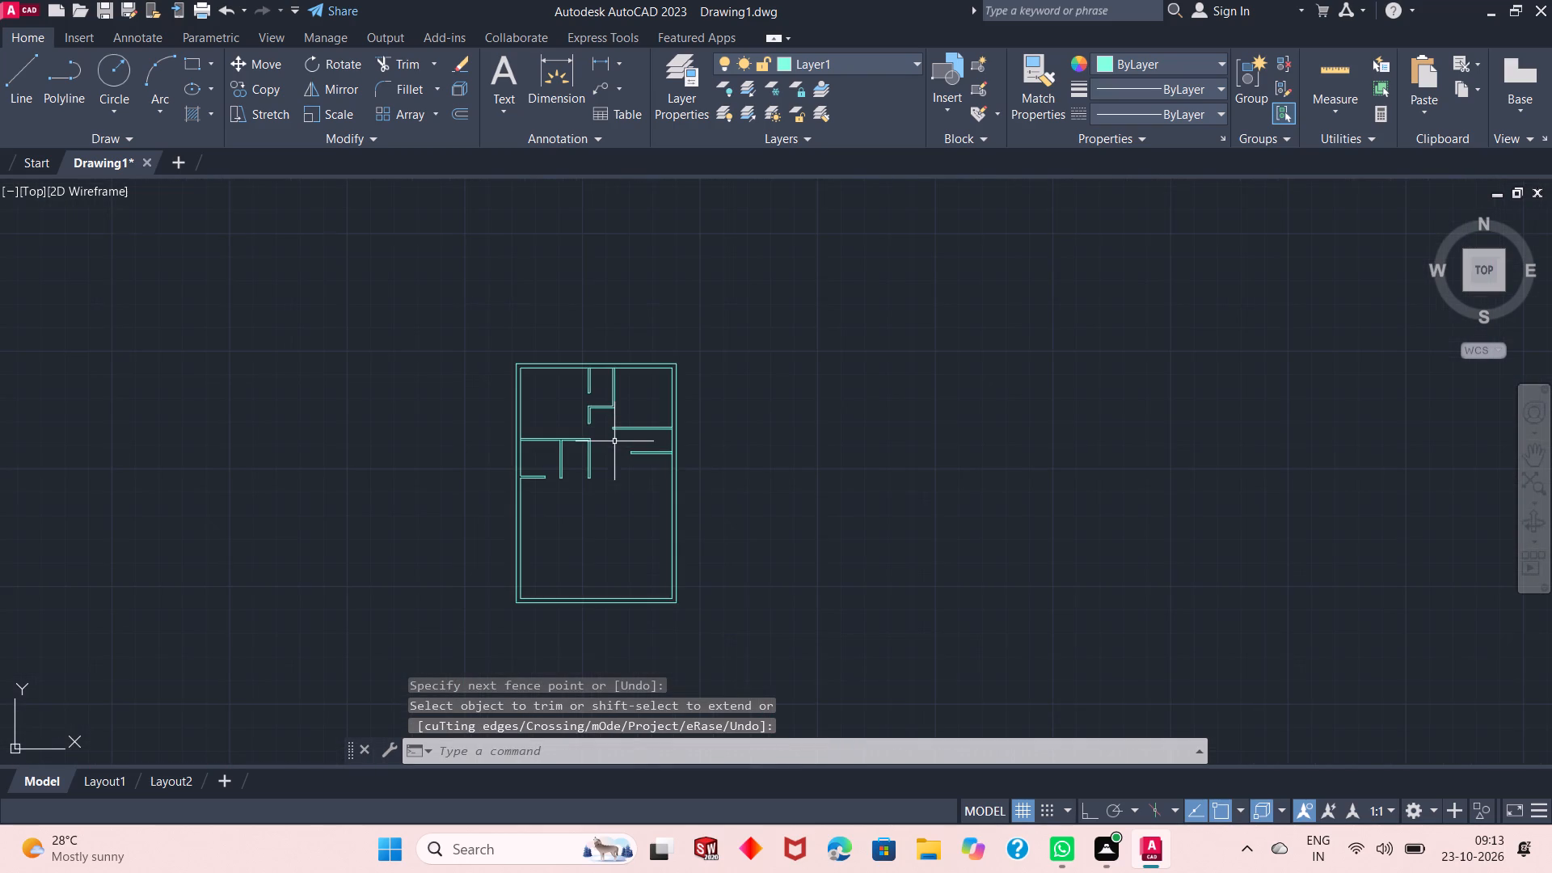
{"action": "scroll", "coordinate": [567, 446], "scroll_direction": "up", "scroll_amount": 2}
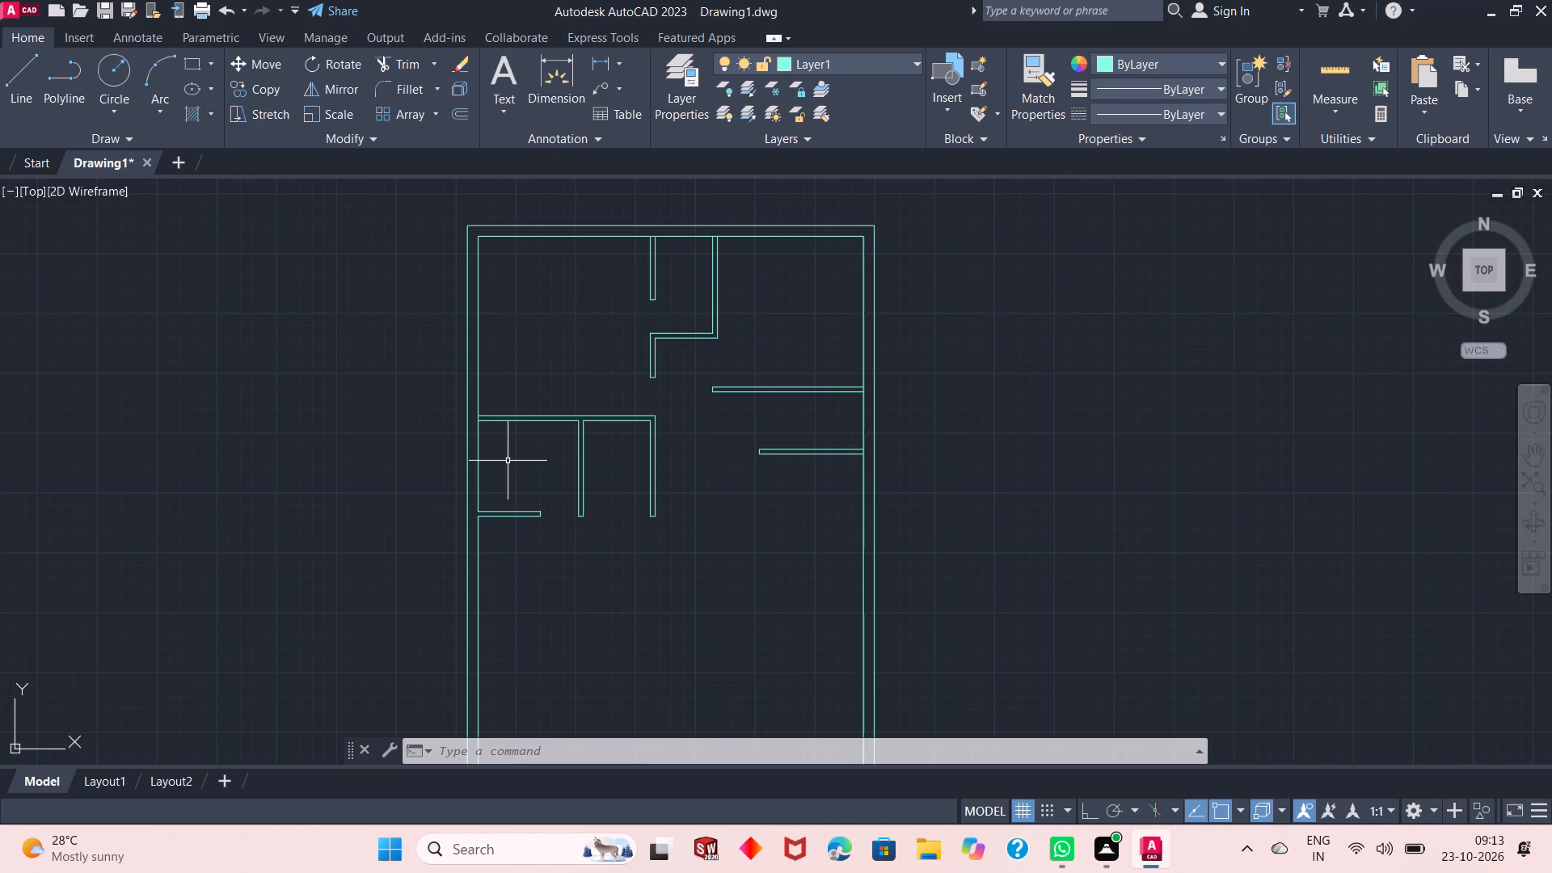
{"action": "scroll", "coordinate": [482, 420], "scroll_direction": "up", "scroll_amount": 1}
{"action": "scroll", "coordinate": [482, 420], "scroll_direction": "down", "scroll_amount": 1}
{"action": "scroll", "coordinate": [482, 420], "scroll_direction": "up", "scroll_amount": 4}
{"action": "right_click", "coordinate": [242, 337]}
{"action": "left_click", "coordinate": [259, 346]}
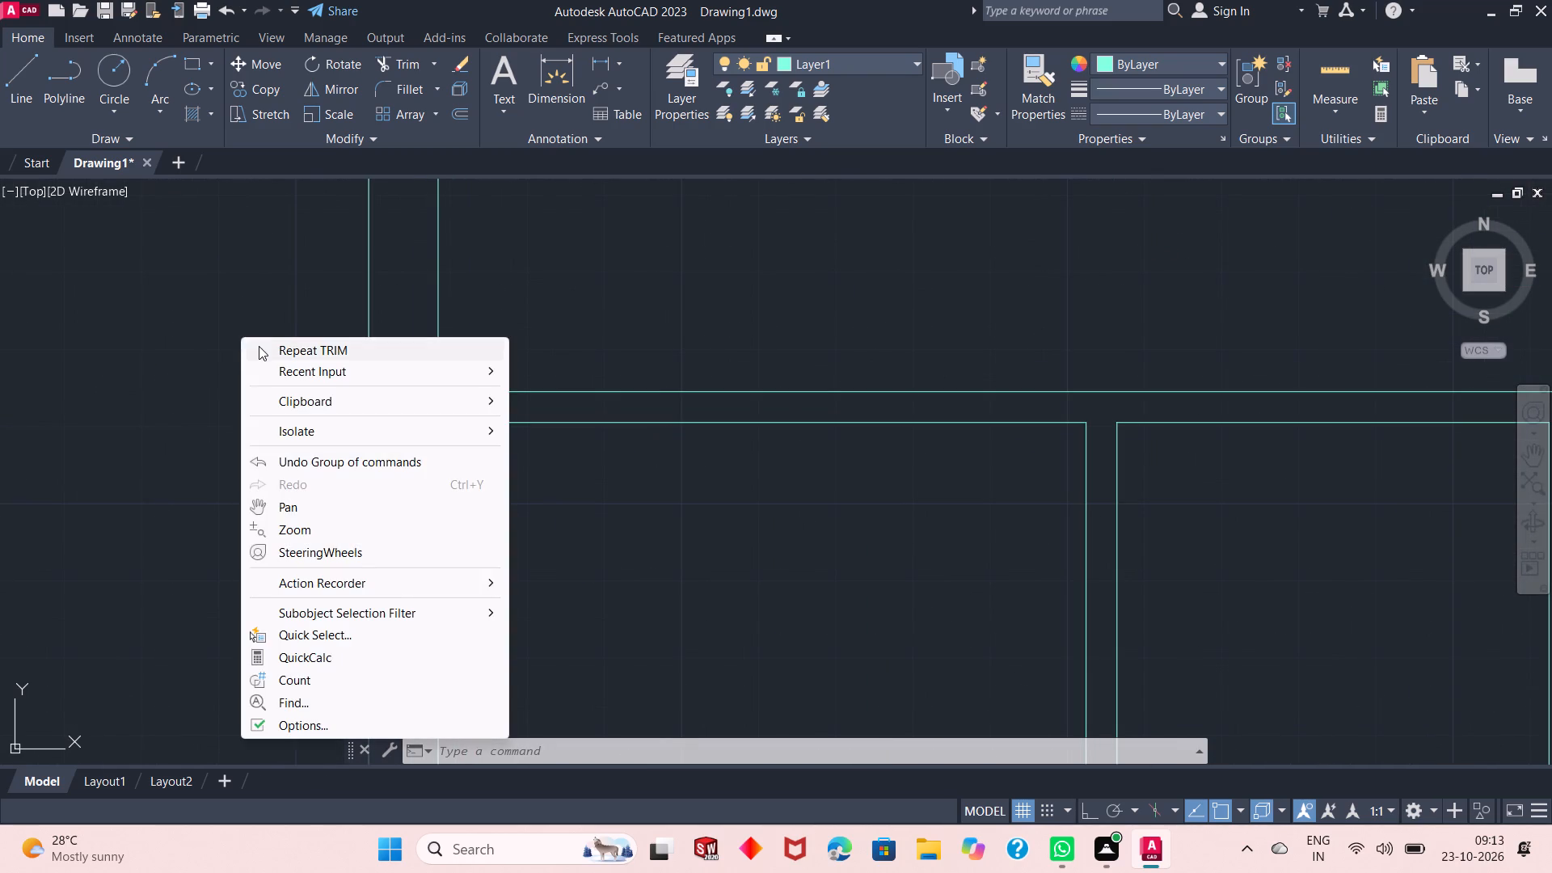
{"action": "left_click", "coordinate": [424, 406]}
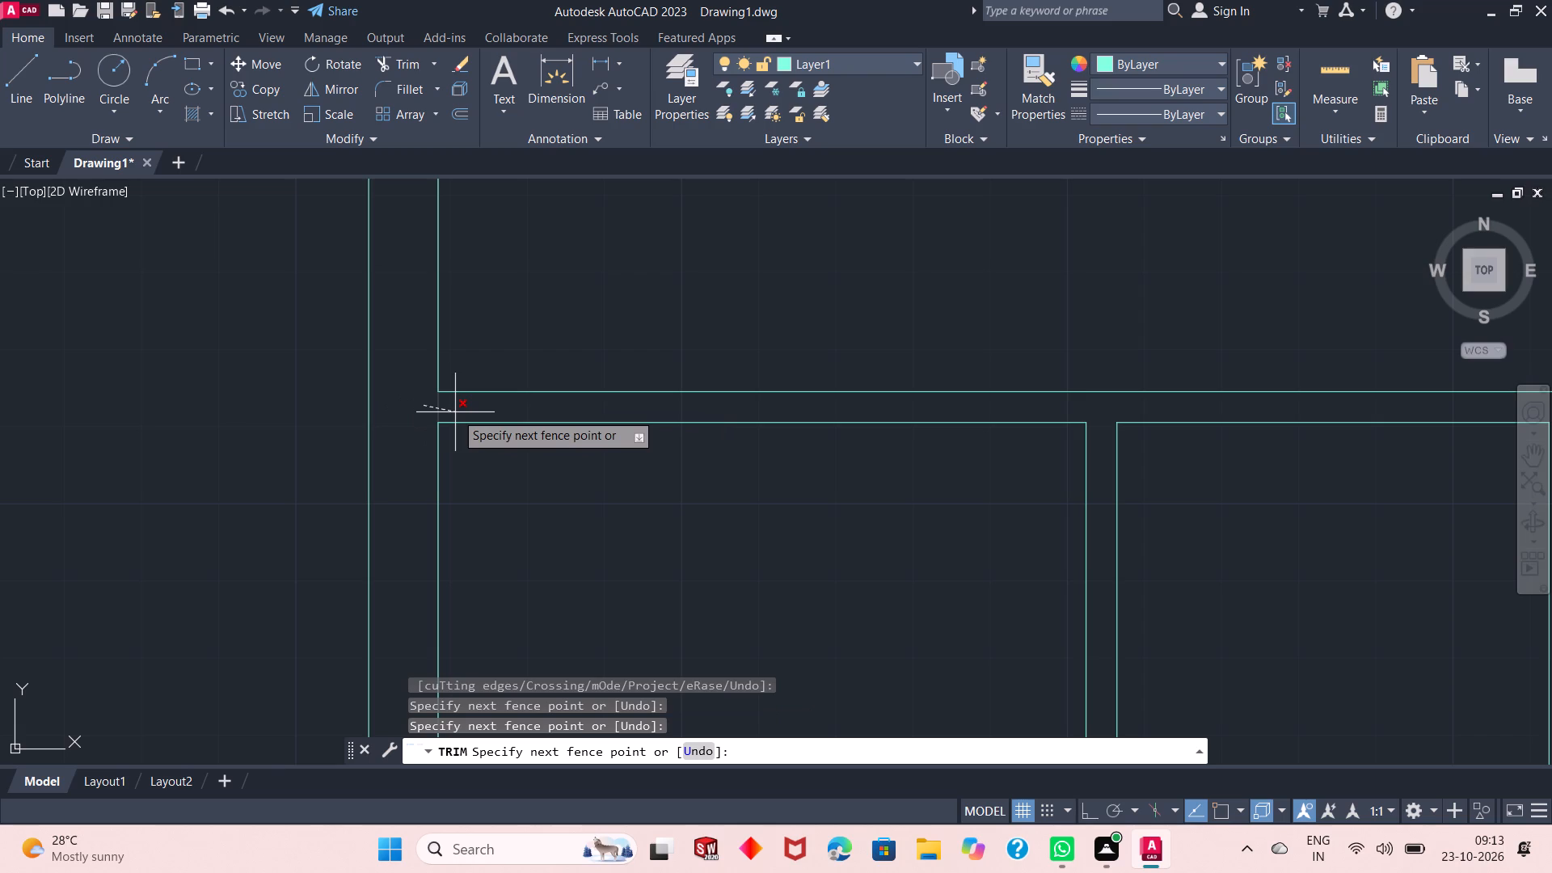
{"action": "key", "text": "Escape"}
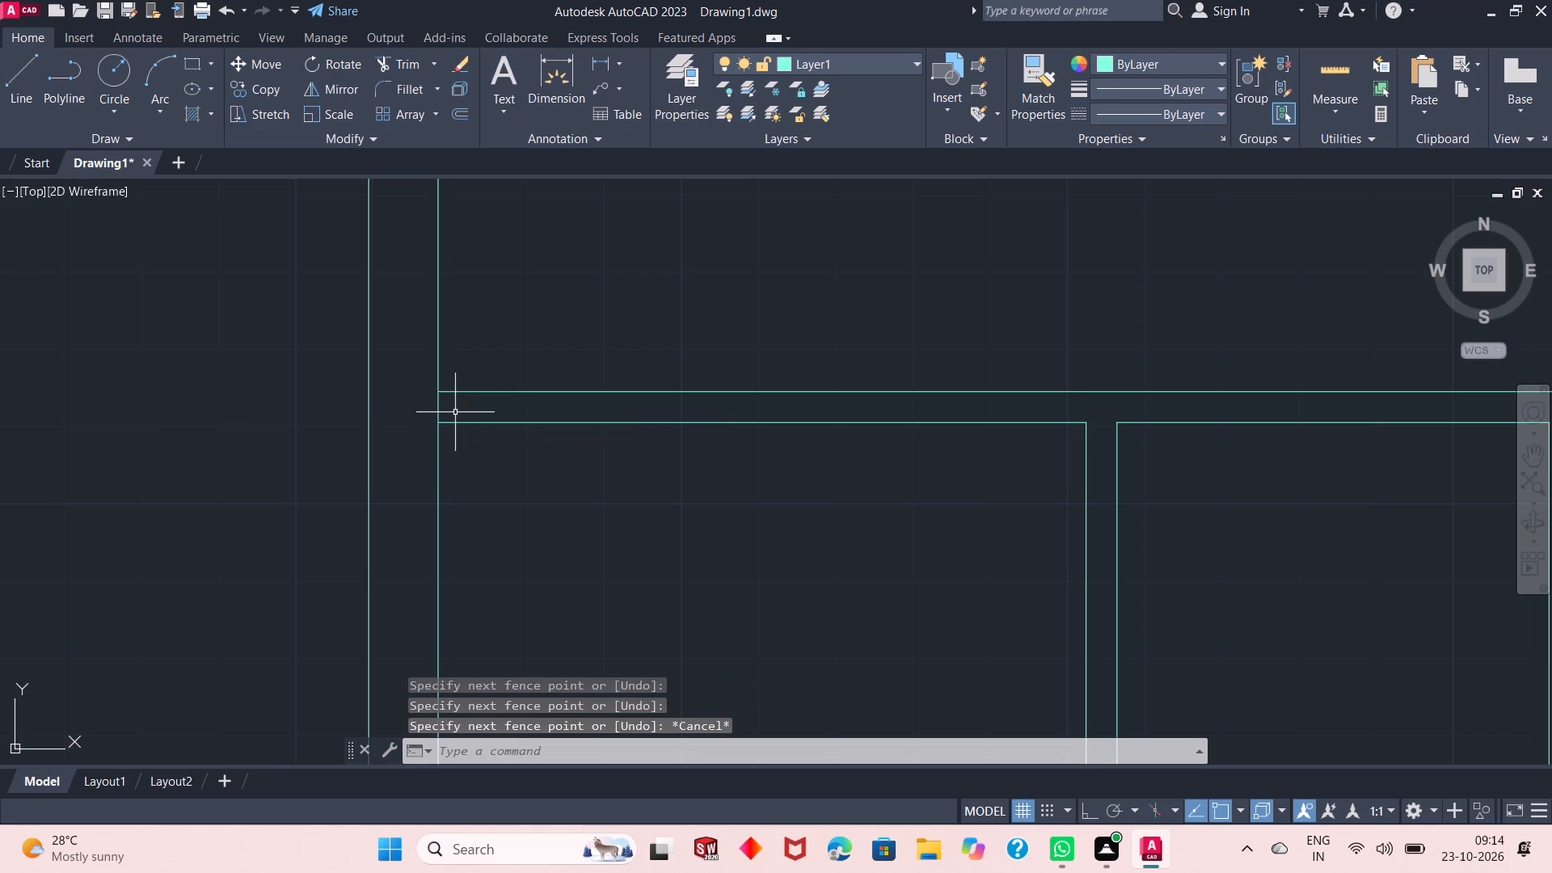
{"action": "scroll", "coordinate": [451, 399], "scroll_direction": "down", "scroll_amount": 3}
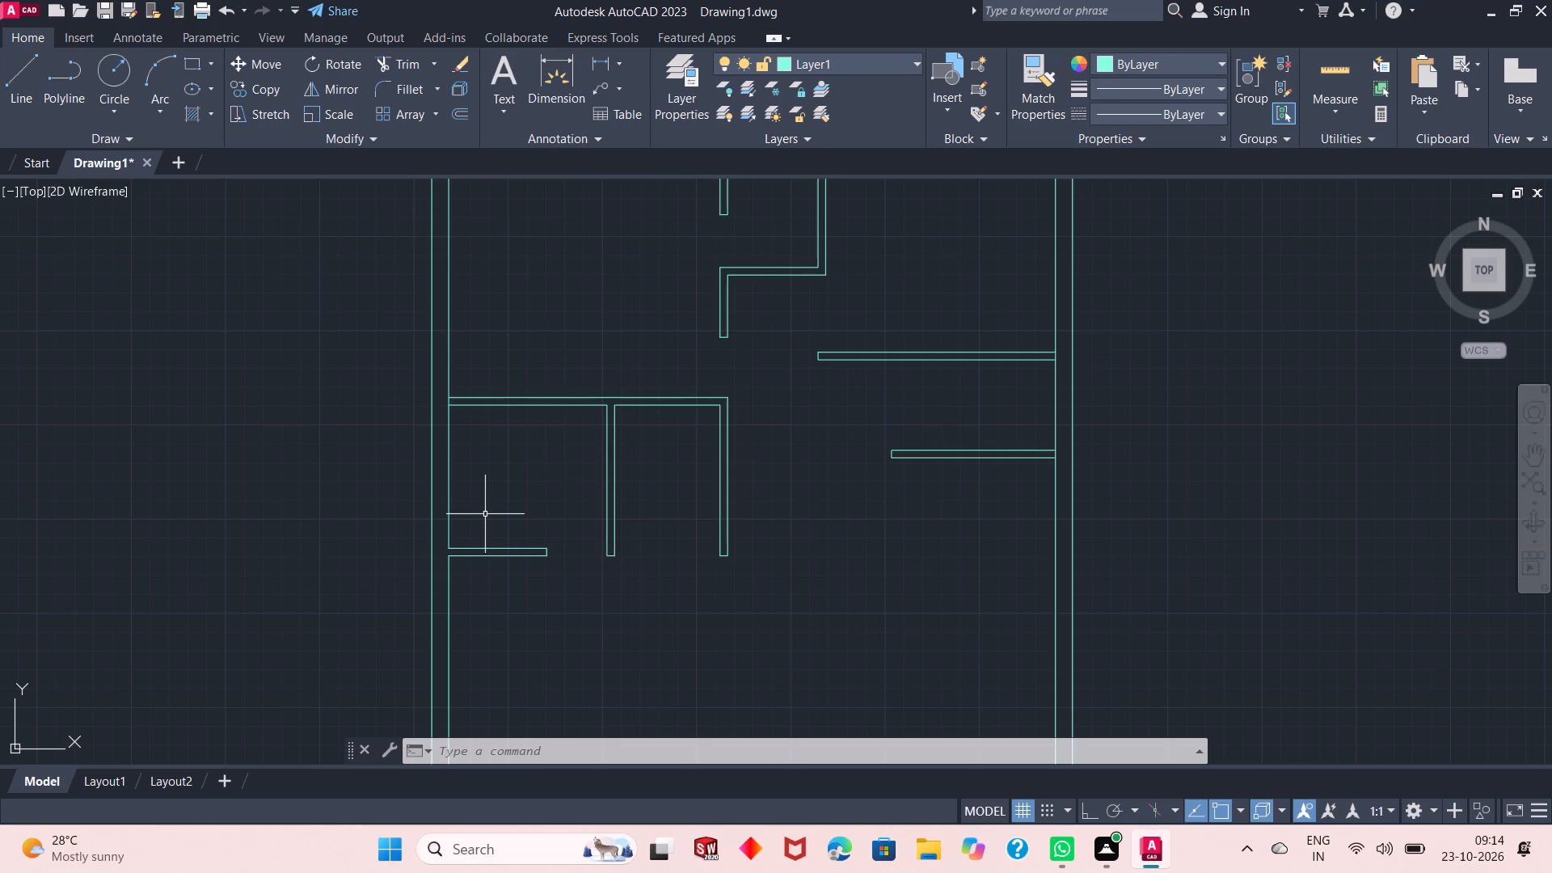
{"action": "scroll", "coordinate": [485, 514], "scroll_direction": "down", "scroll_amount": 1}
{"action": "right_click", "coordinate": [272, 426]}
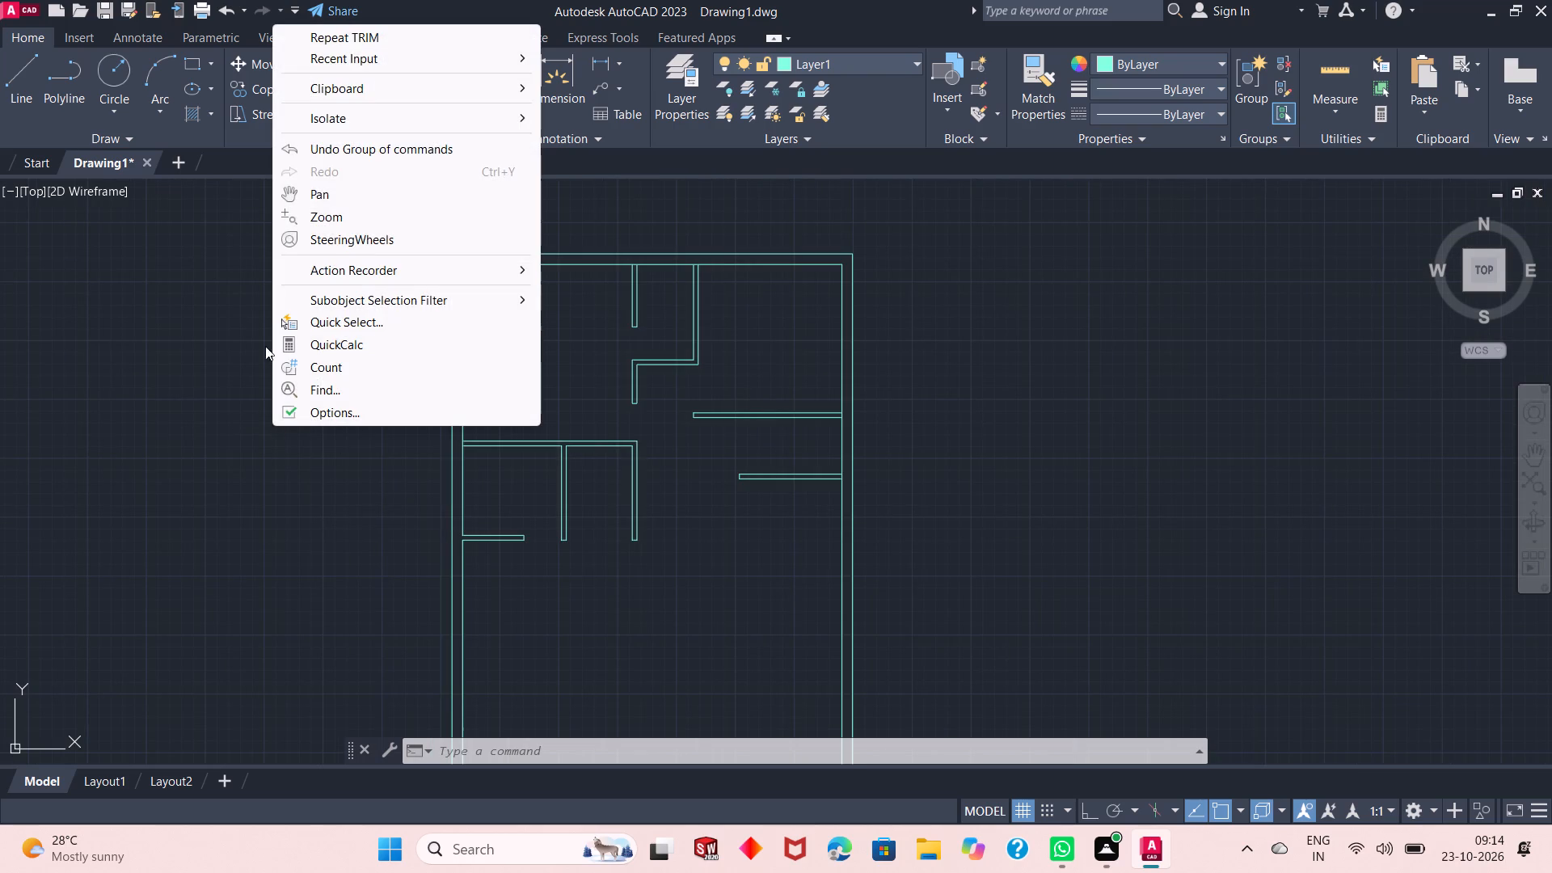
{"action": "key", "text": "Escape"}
Draw a 9" line across the west outer wall from the lower face of the second western horizontal partition.
{"action": "left_click", "coordinate": [36, 85]}
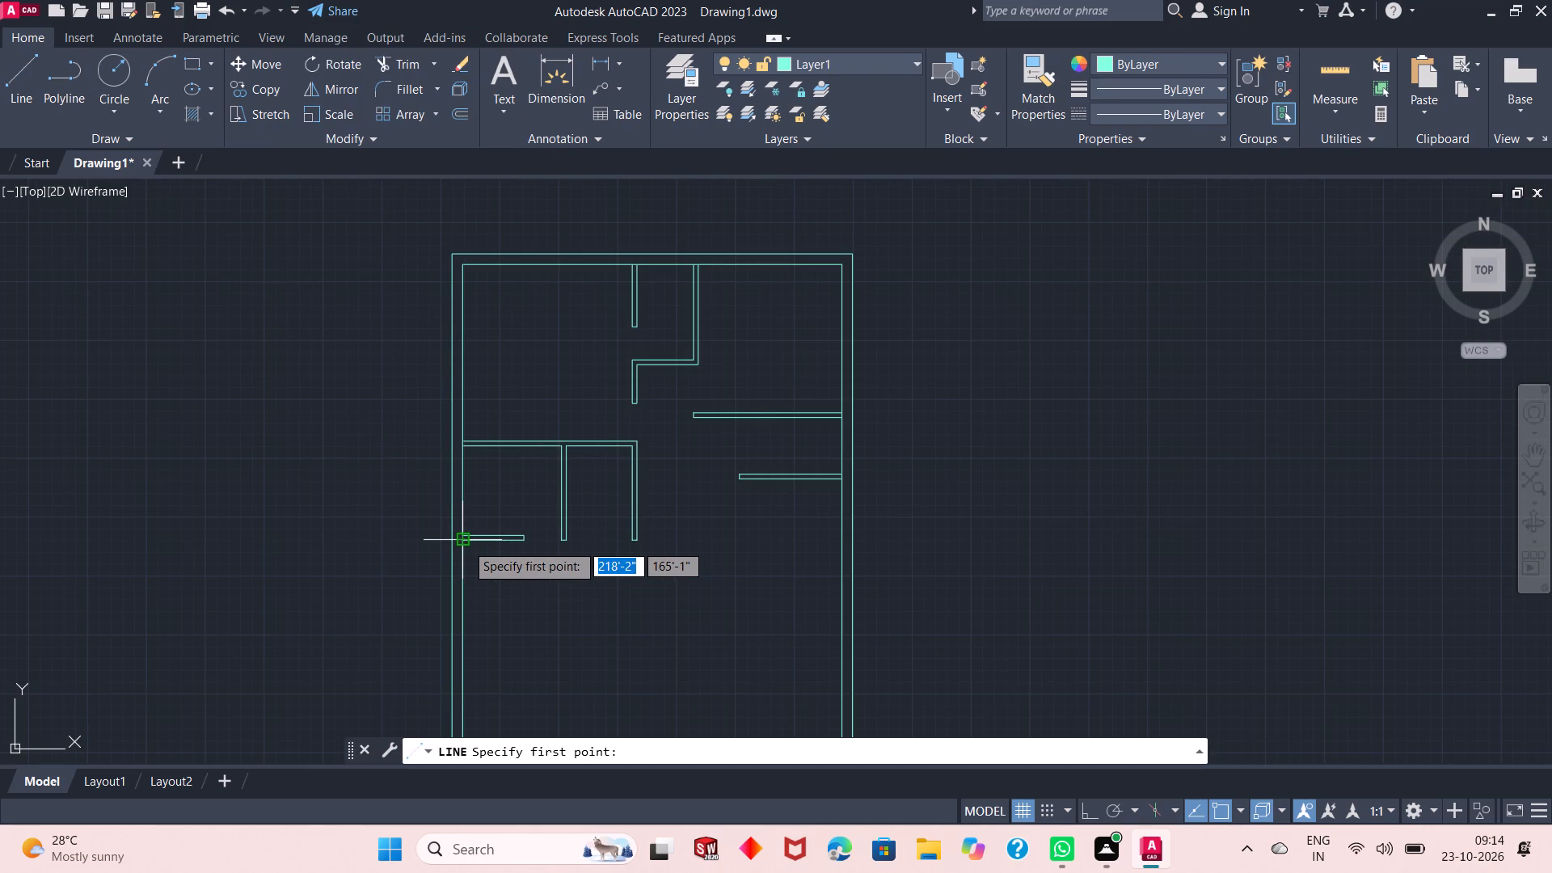
{"action": "scroll", "coordinate": [465, 542], "scroll_direction": "up", "scroll_amount": 4}
{"action": "left_click", "coordinate": [424, 533]}
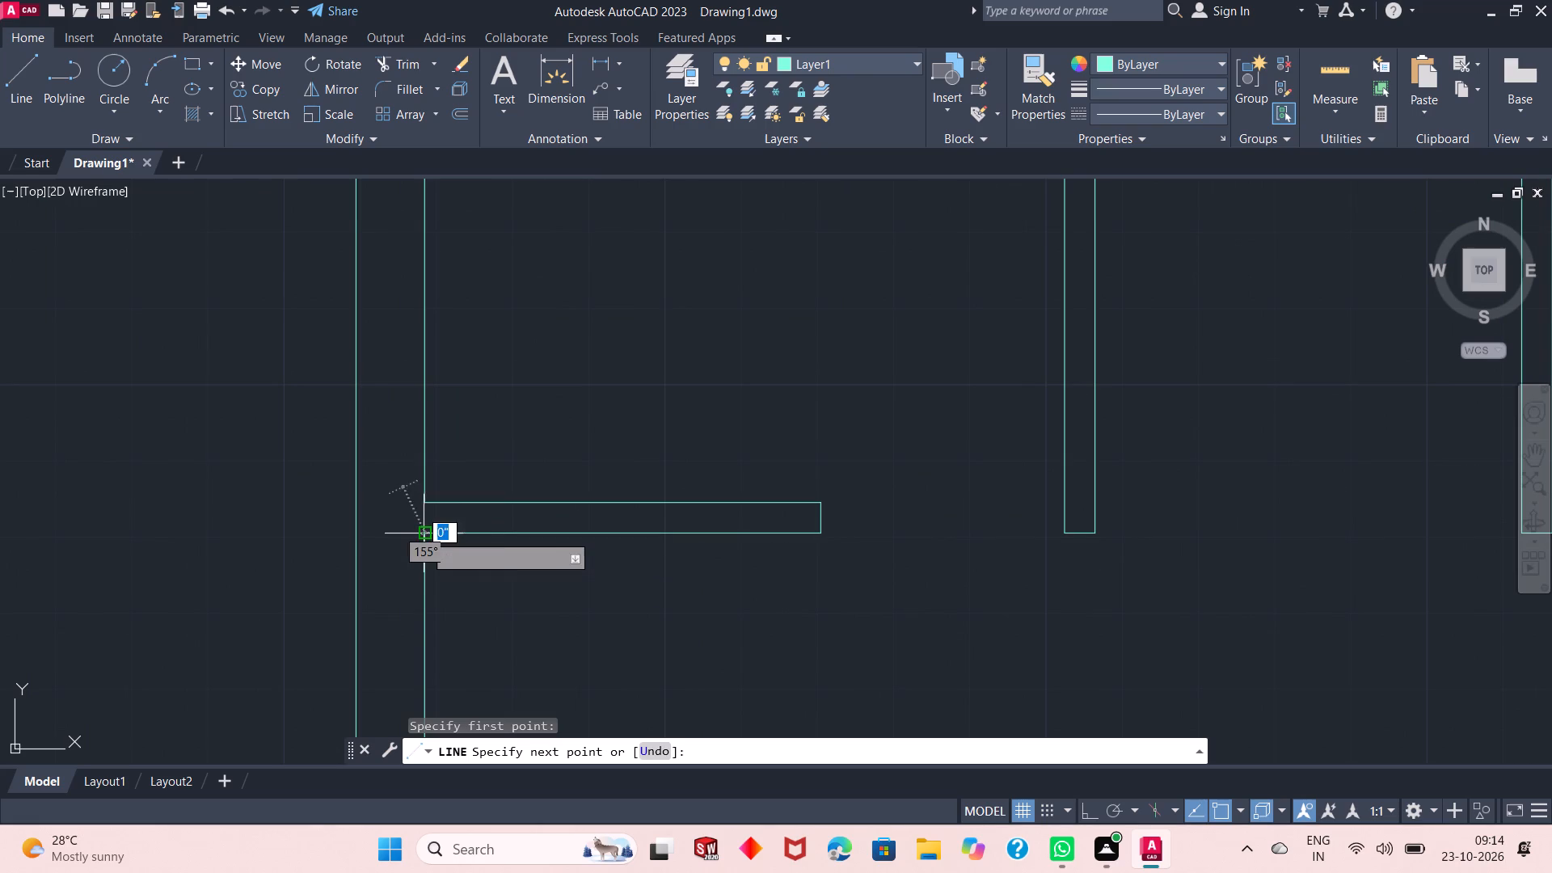
{"action": "left_click", "coordinate": [353, 533]}
{"action": "key", "text": "Escape"}
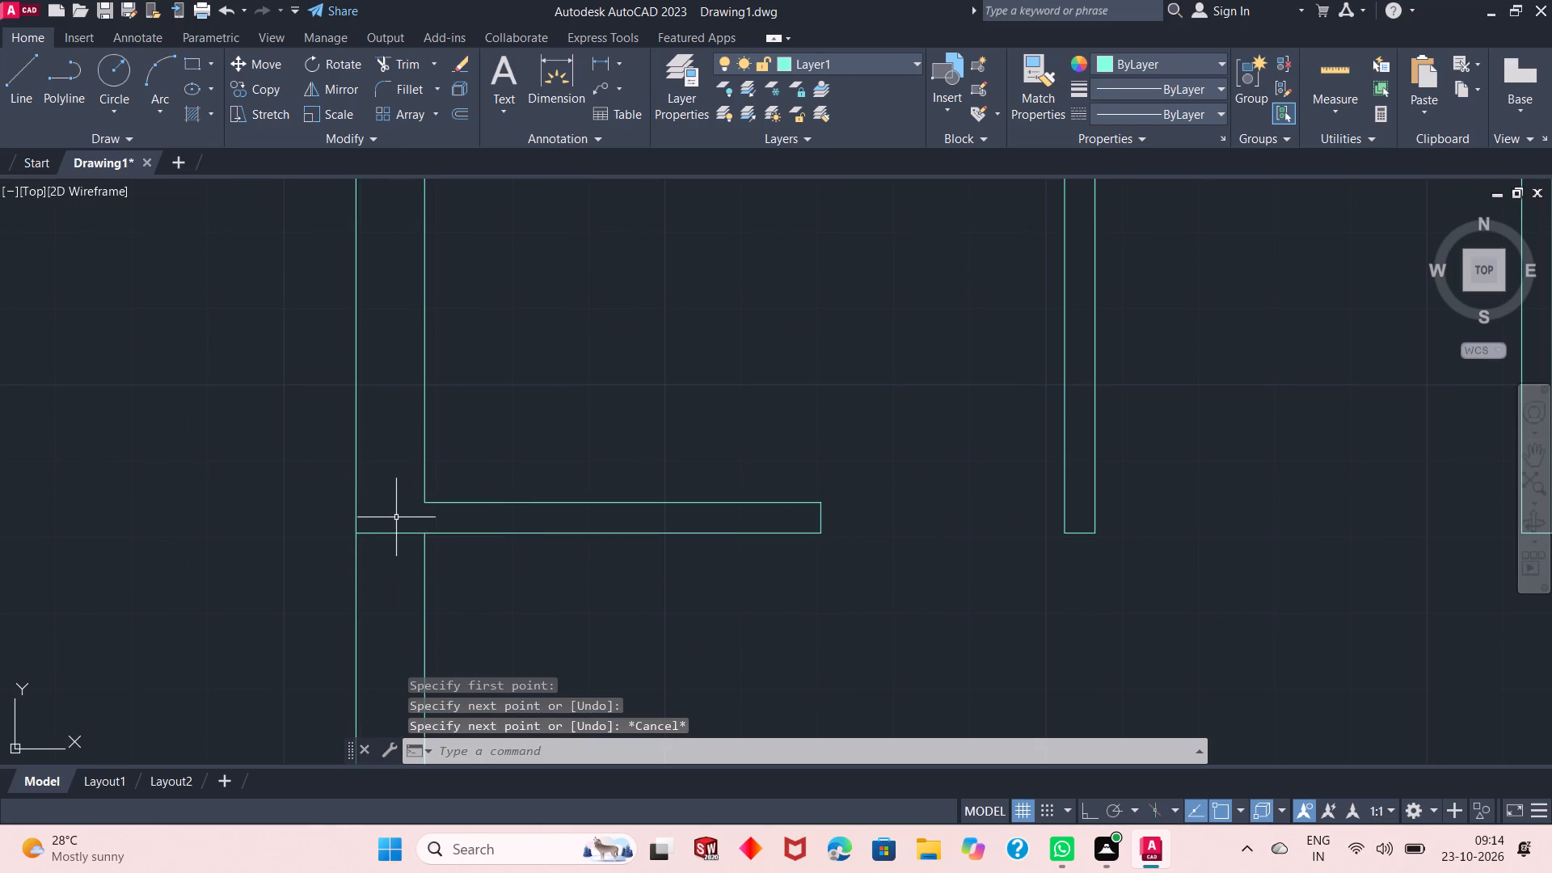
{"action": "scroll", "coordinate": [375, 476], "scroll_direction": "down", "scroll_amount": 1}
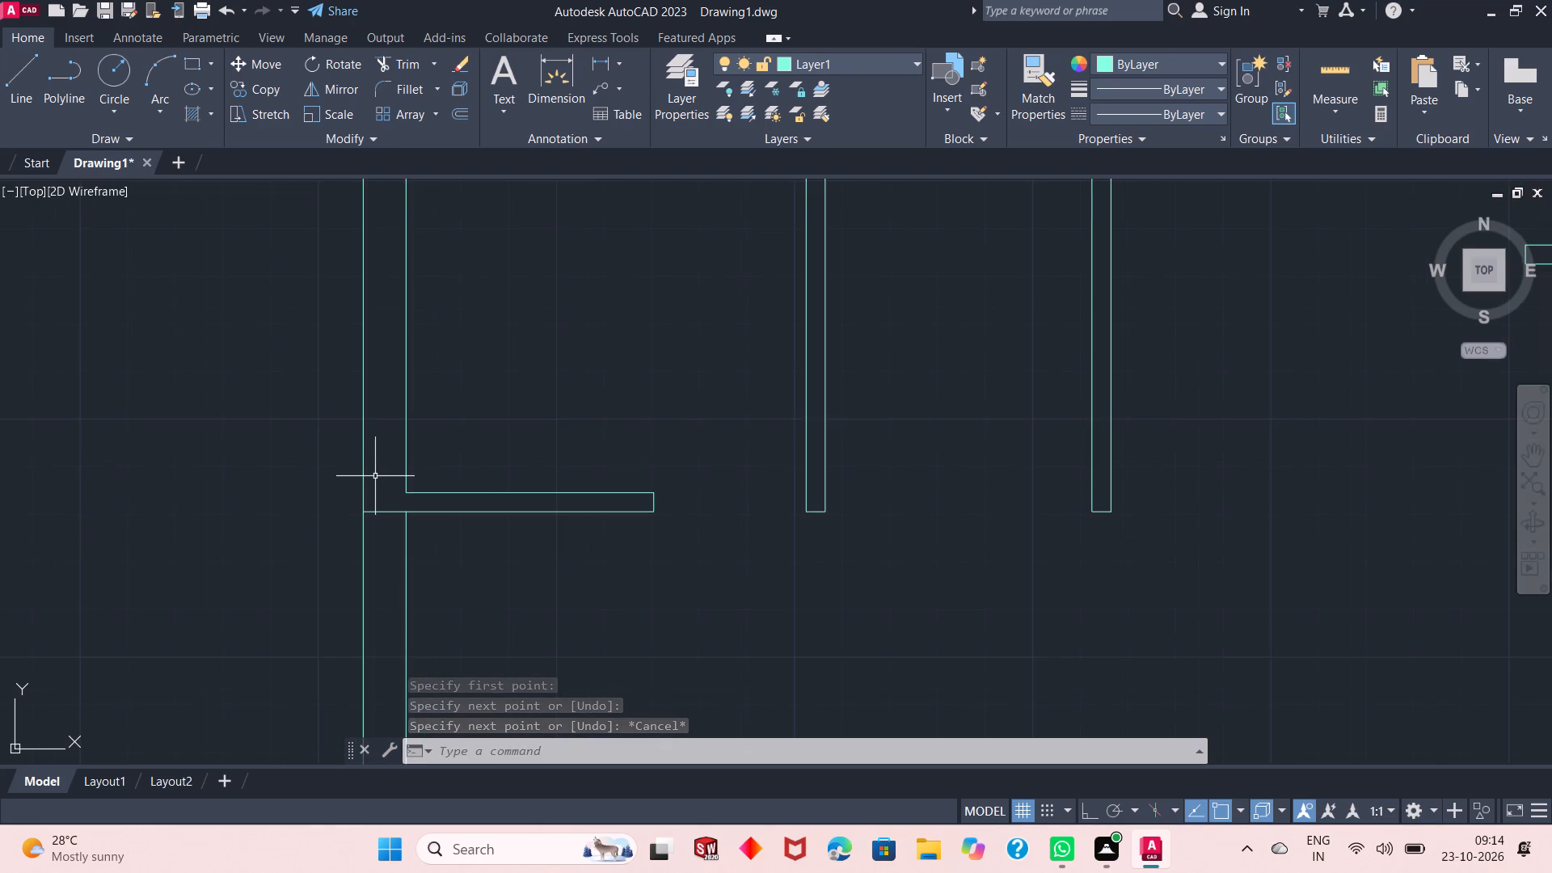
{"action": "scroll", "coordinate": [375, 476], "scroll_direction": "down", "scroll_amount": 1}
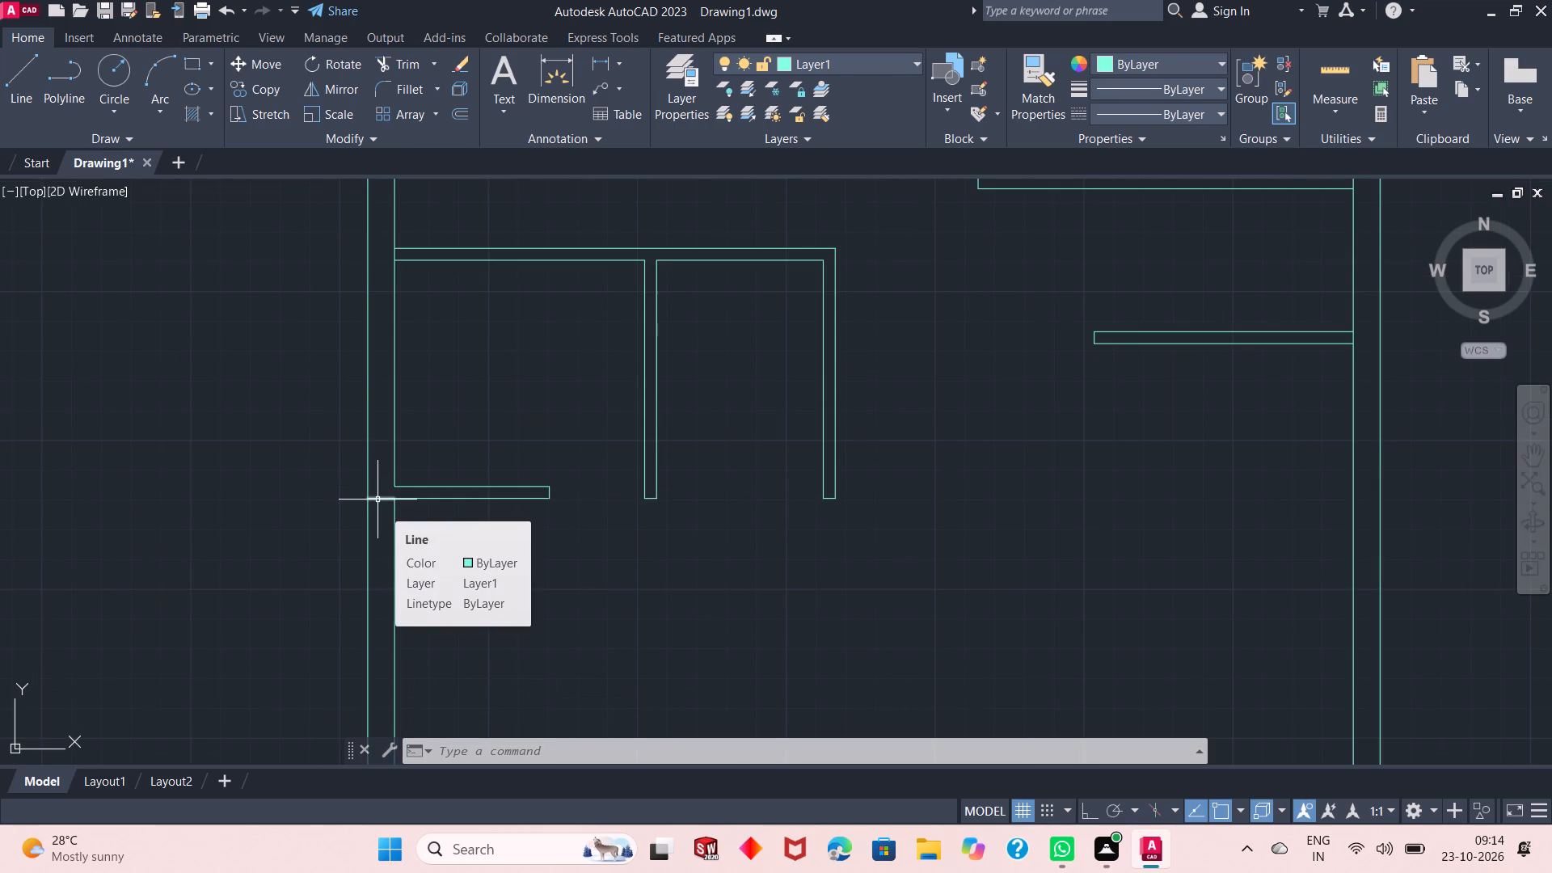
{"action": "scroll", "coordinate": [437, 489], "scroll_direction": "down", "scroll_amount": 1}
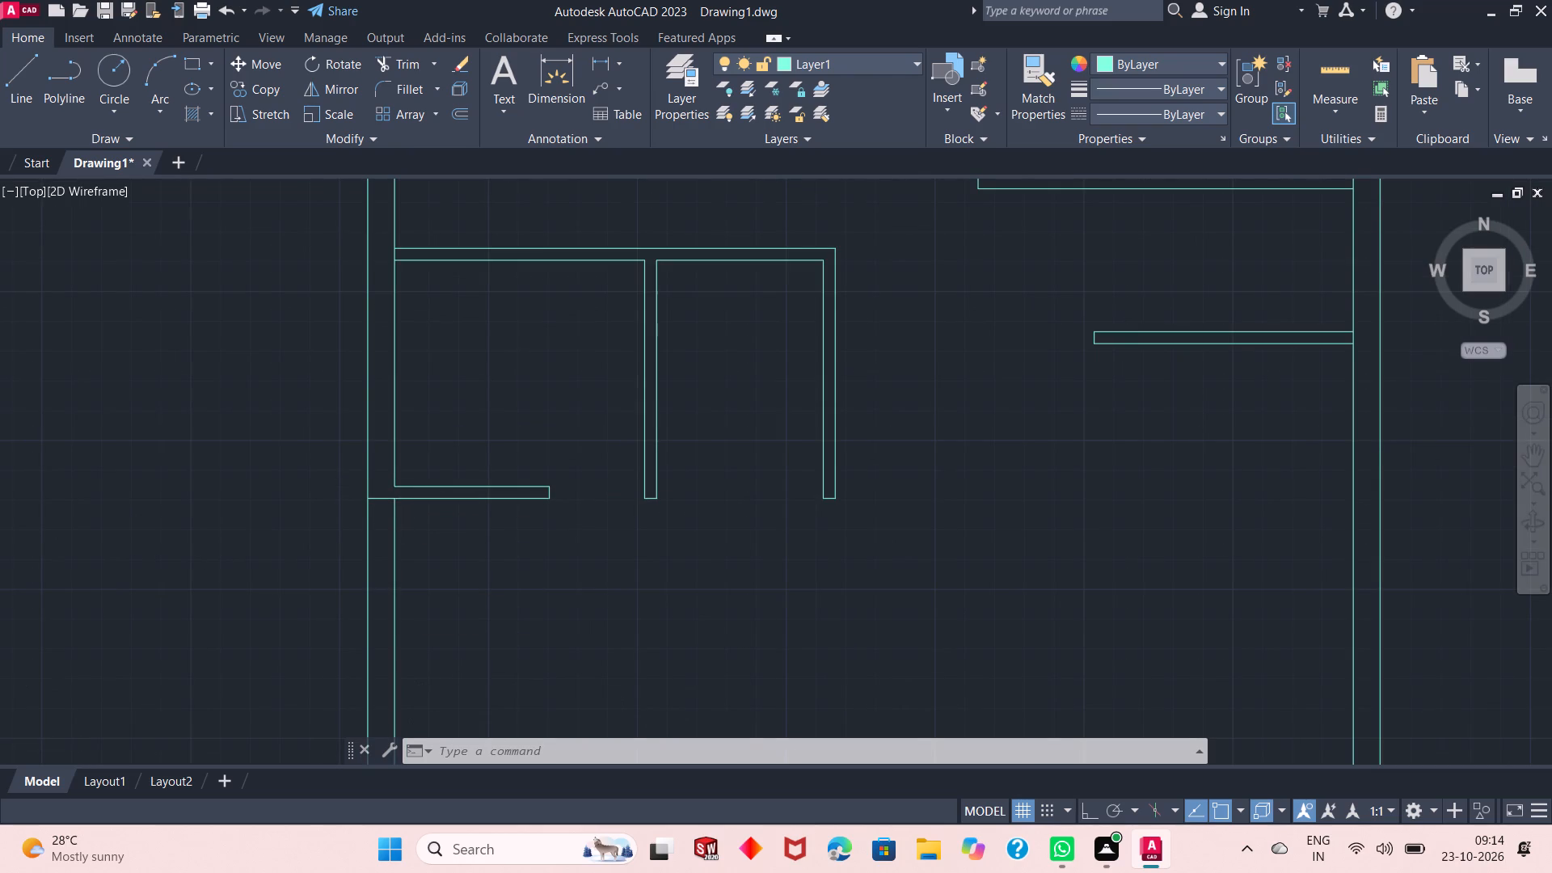
Trim the east outer wall's inner line between the two faces of the lower eastern partition, opening the junction.
{"action": "scroll", "coordinate": [437, 489], "scroll_direction": "down", "scroll_amount": 1}
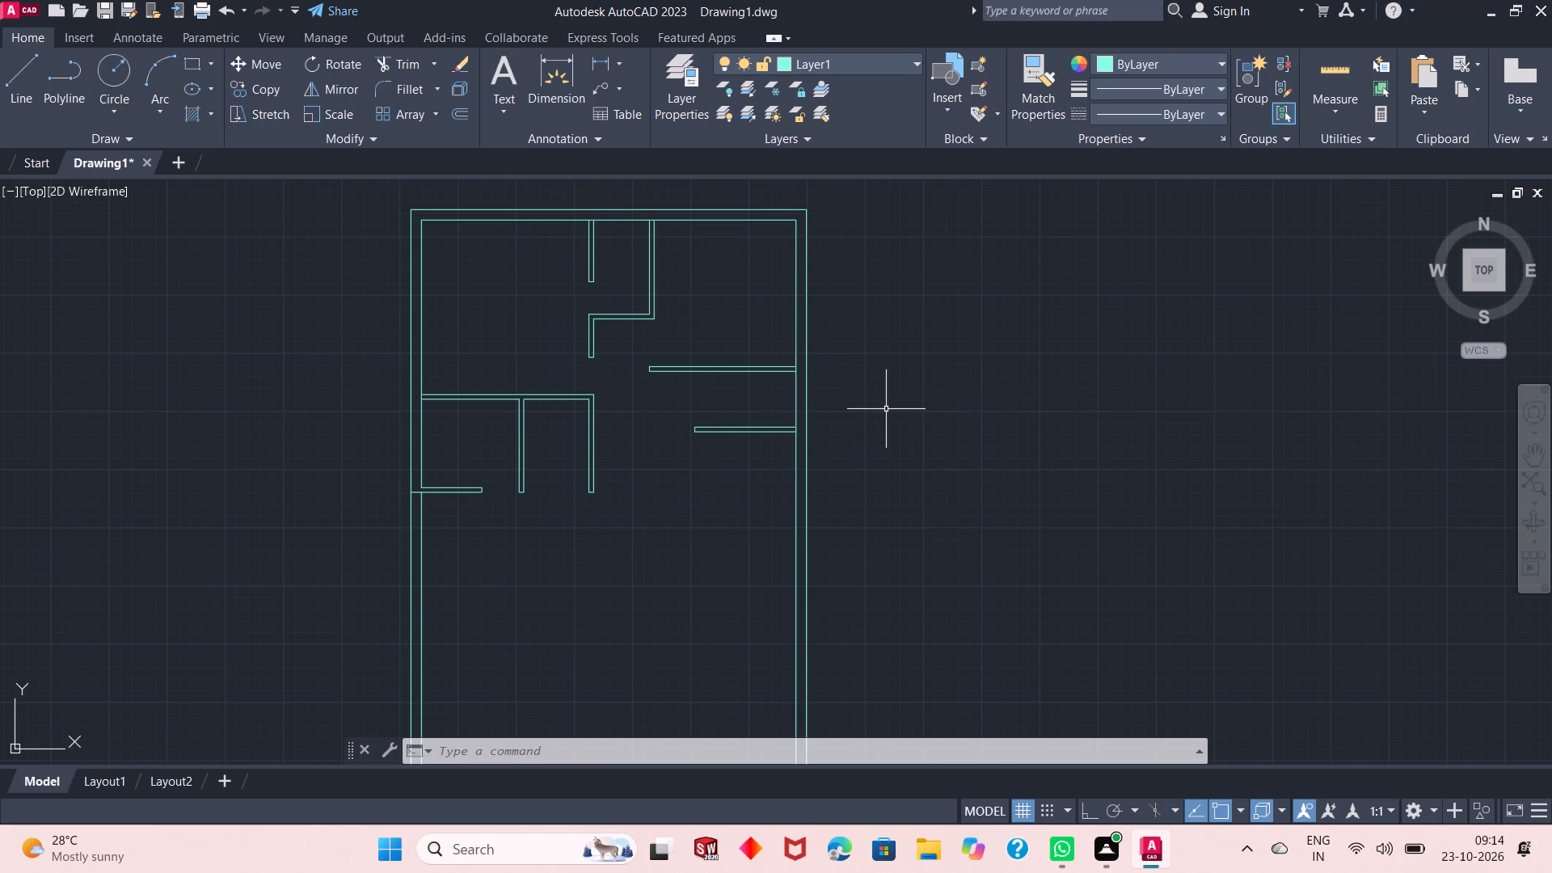
{"action": "scroll", "coordinate": [886, 409], "scroll_direction": "up", "scroll_amount": 1}
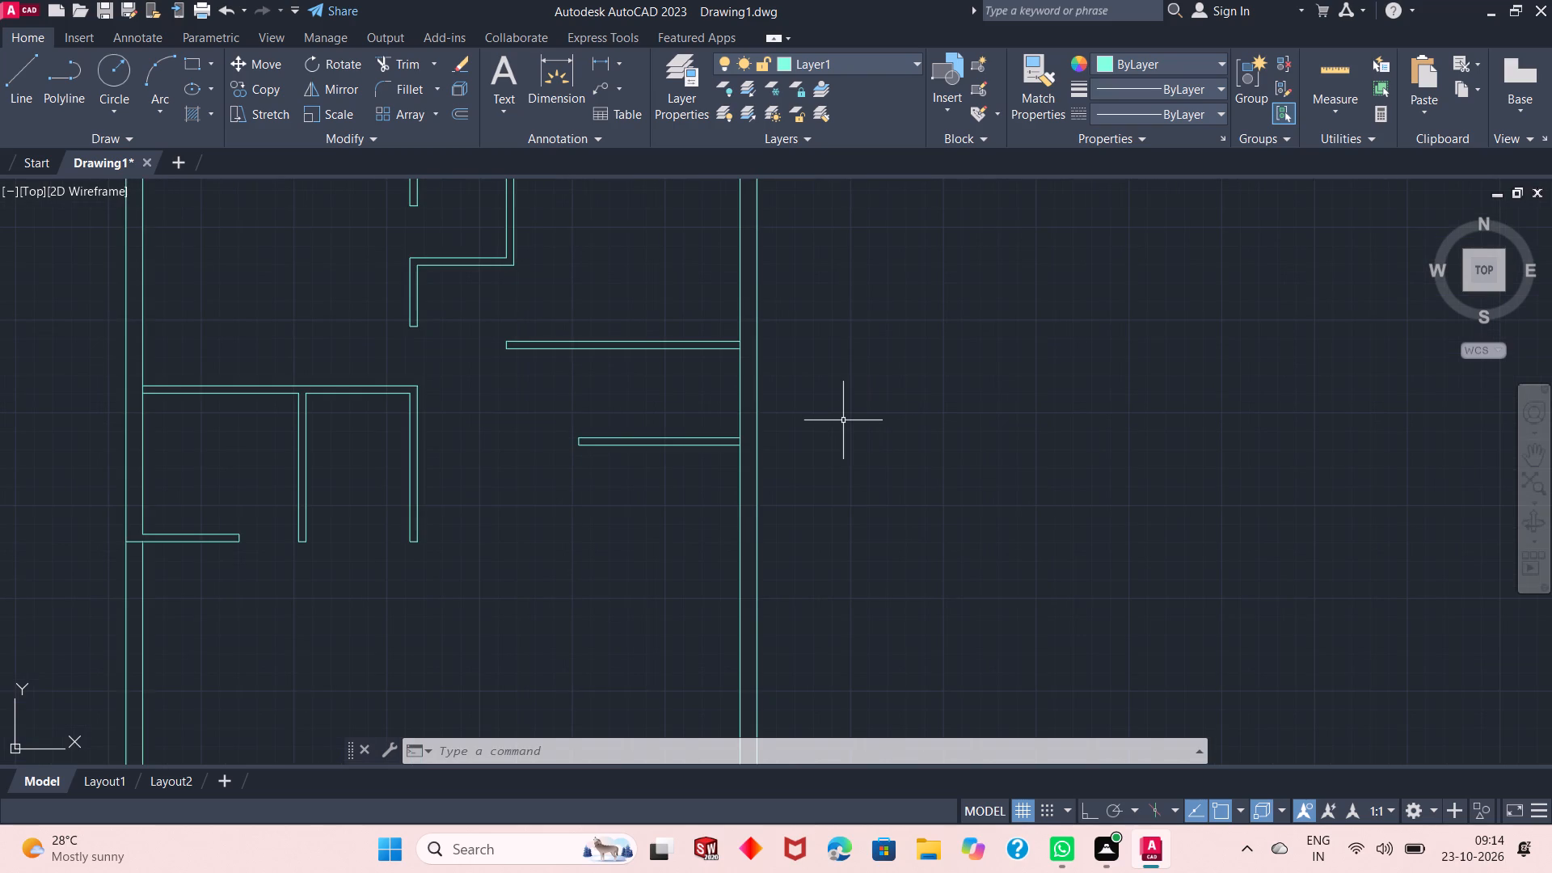
{"action": "right_click", "coordinate": [843, 420]}
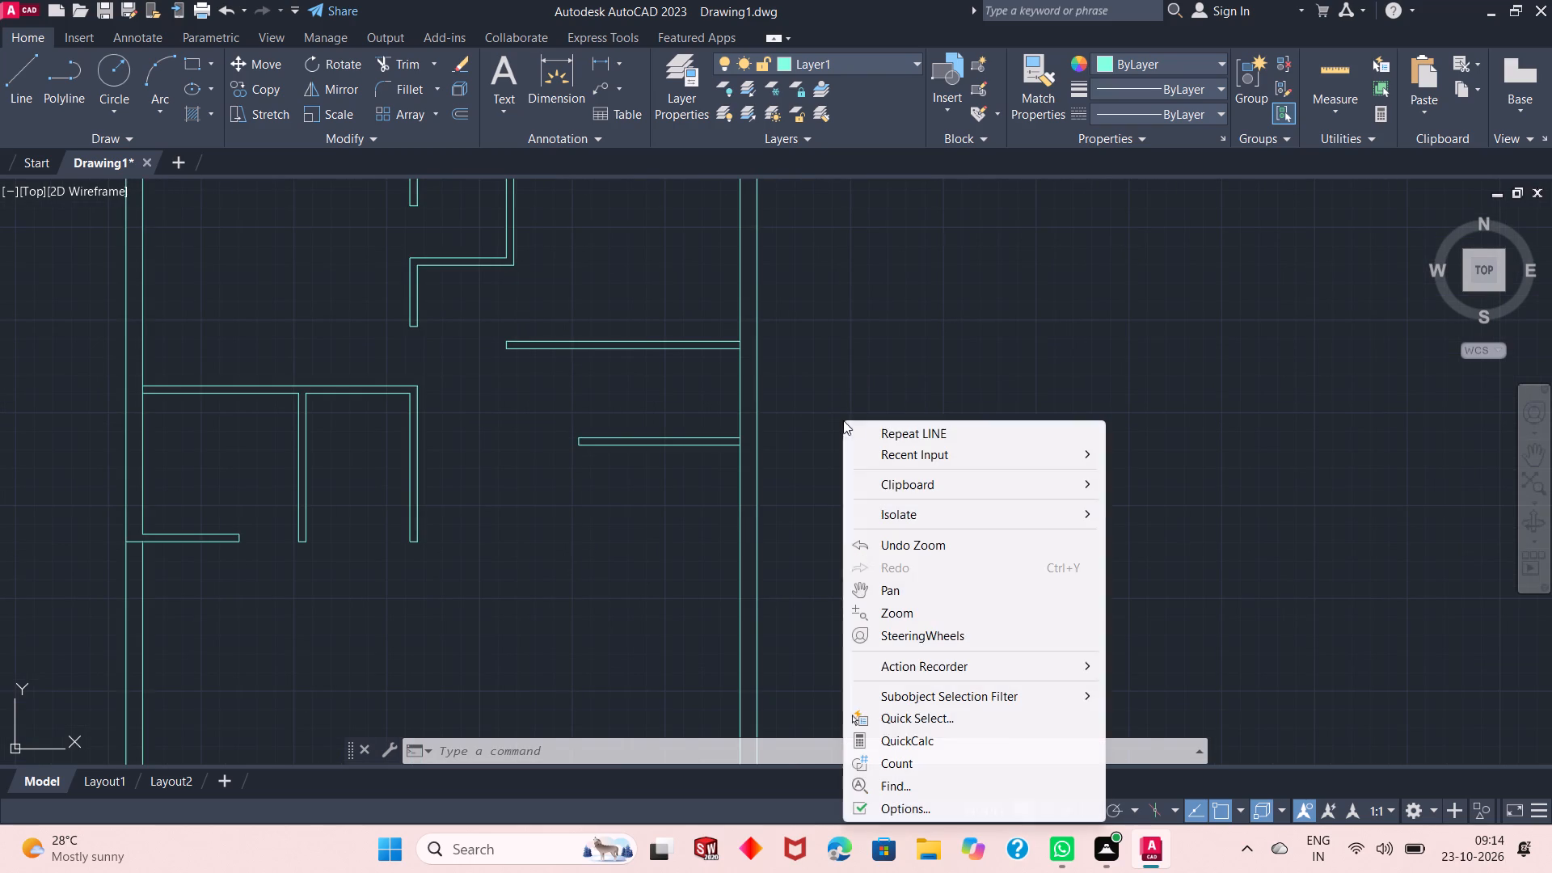
{"action": "left_click", "coordinate": [871, 458]}
{"action": "left_click", "coordinate": [1115, 470]}
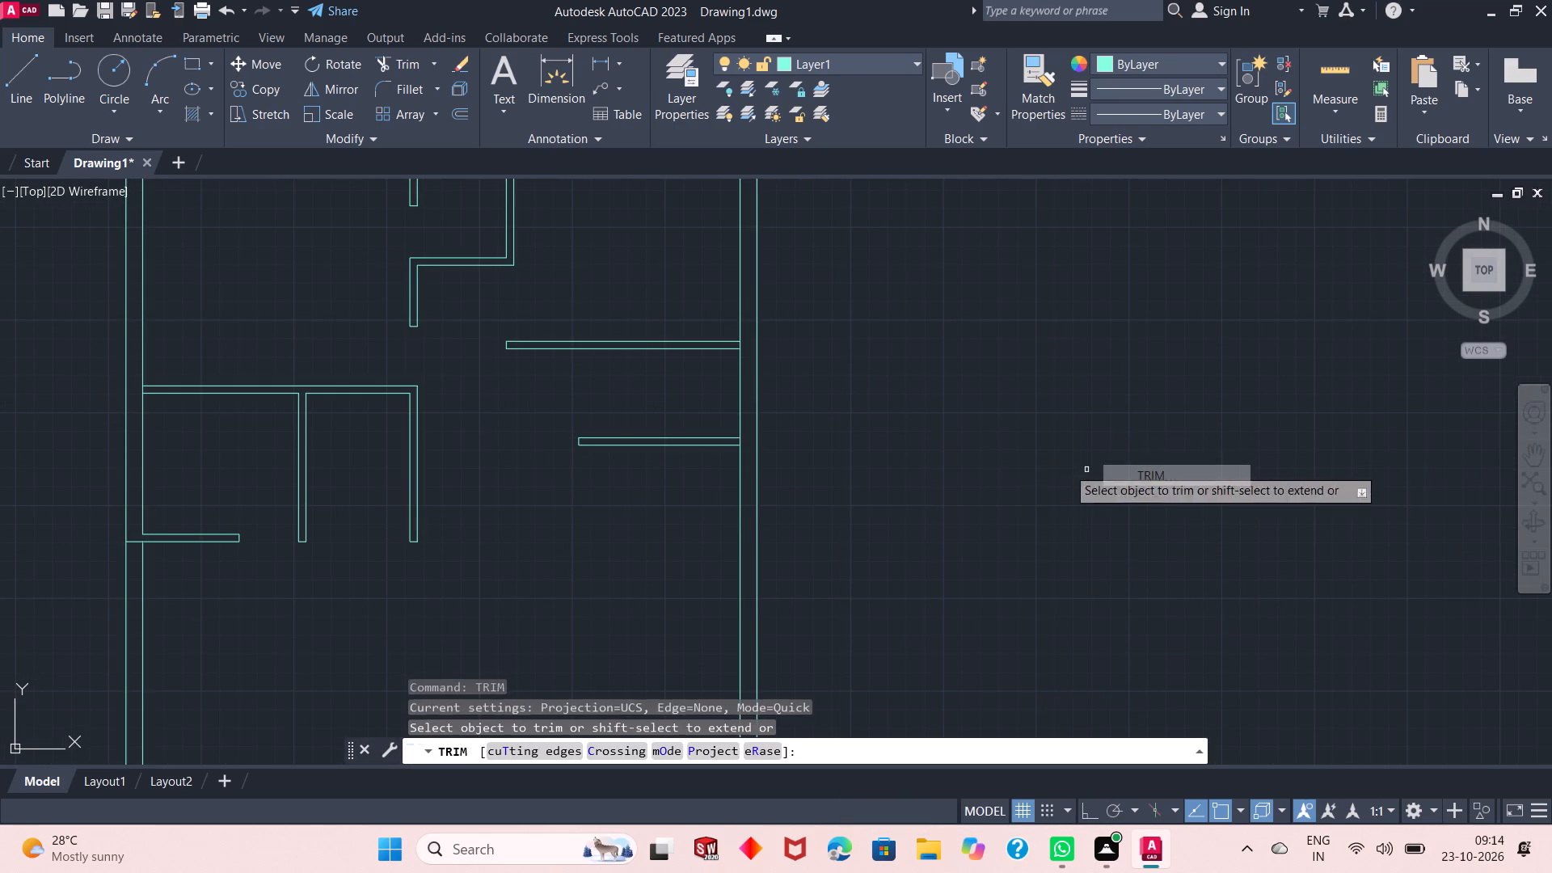
{"action": "scroll", "coordinate": [753, 458], "scroll_direction": "up", "scroll_amount": 3}
{"action": "left_click", "coordinate": [674, 396]}
{"action": "left_click", "coordinate": [687, 393]}
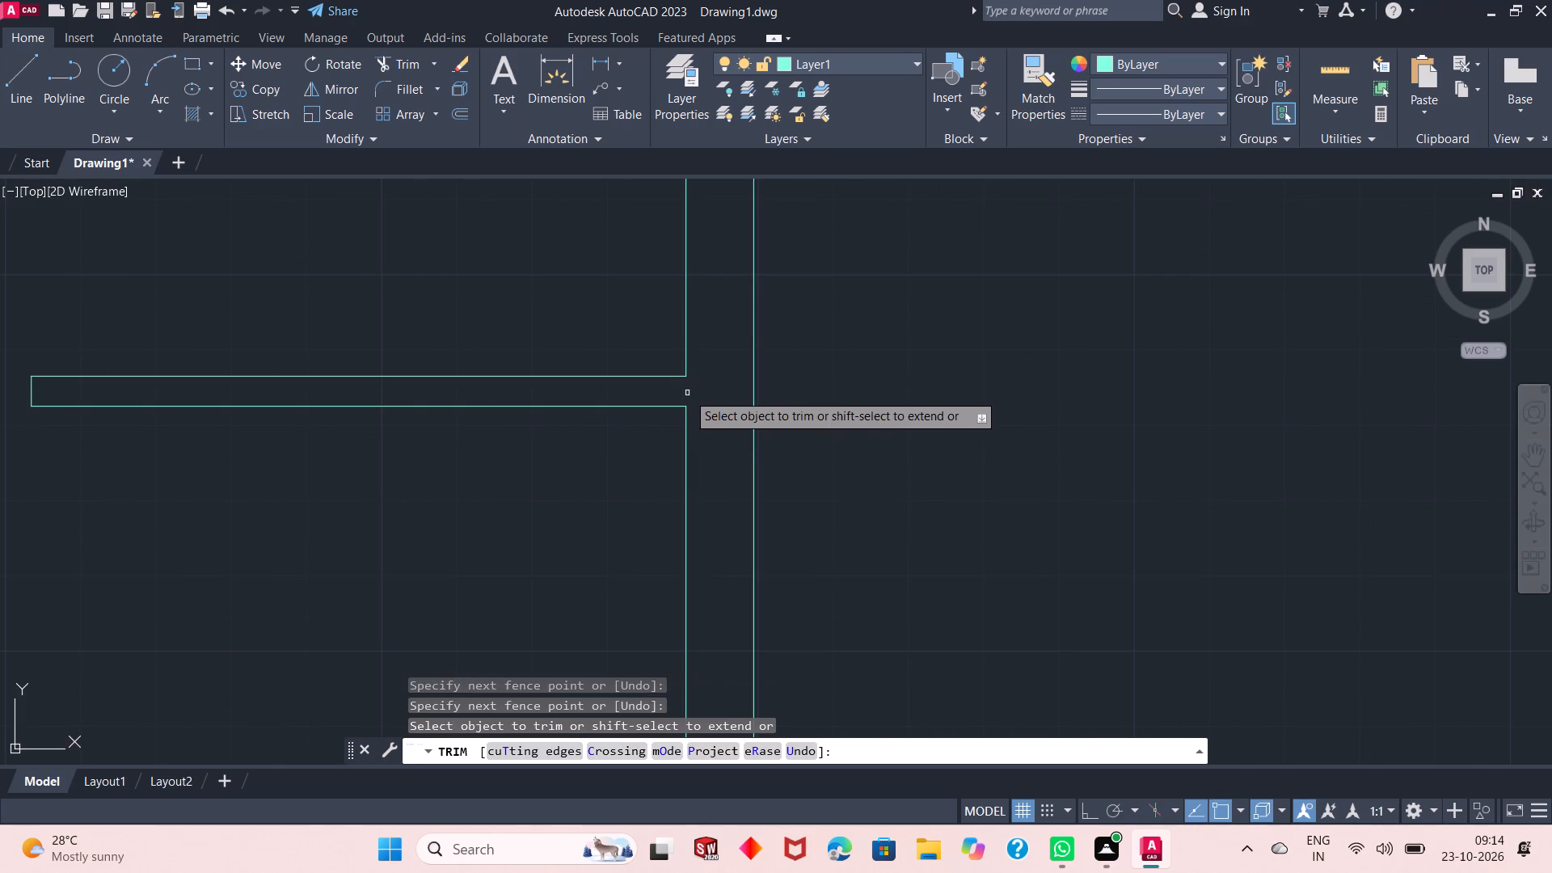
{"action": "right_click", "coordinate": [689, 391]}
{"action": "left_click", "coordinate": [715, 410]}
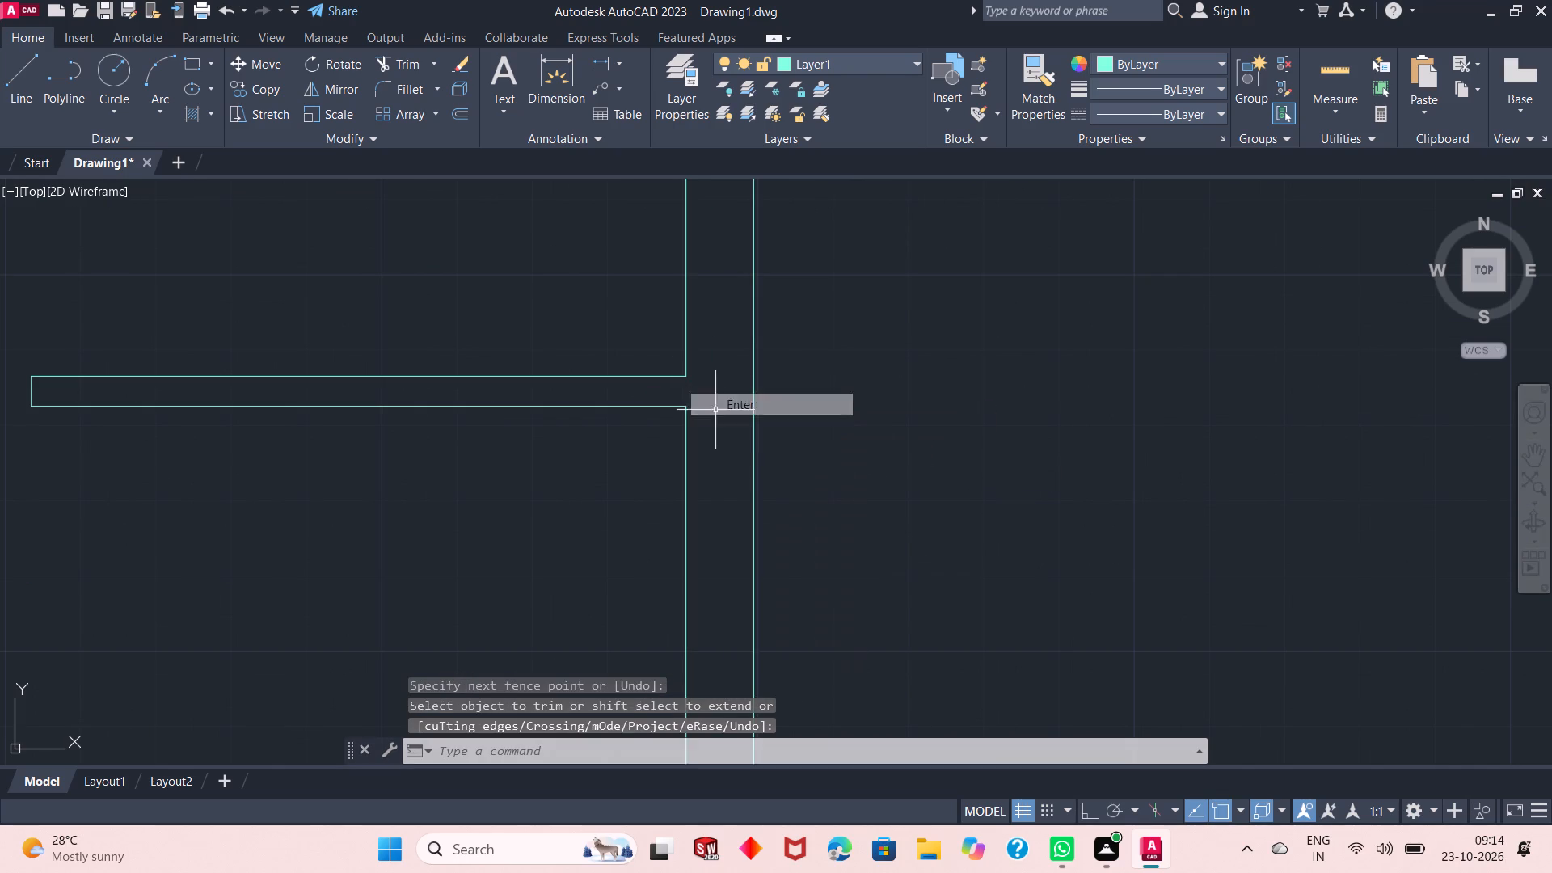
Offset the lower eastern partition's lower face 4' south and the east outer wall's inner face below it 4' west.
{"action": "scroll", "coordinate": [715, 410], "scroll_direction": "down", "scroll_amount": 3}
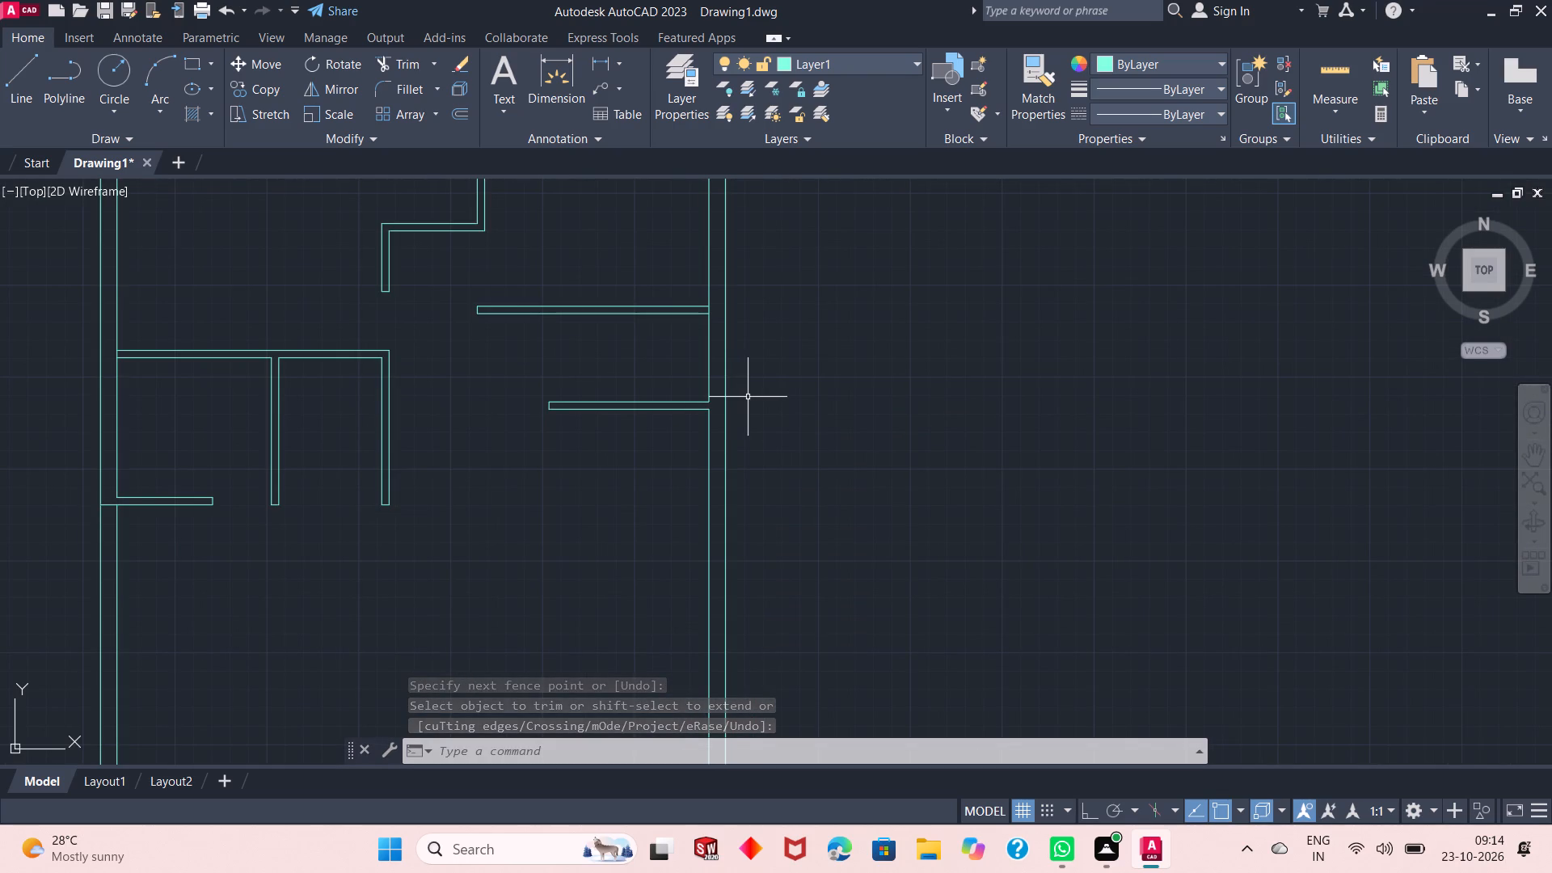
{"action": "right_click", "coordinate": [748, 397]}
{"action": "left_click", "coordinate": [760, 435]}
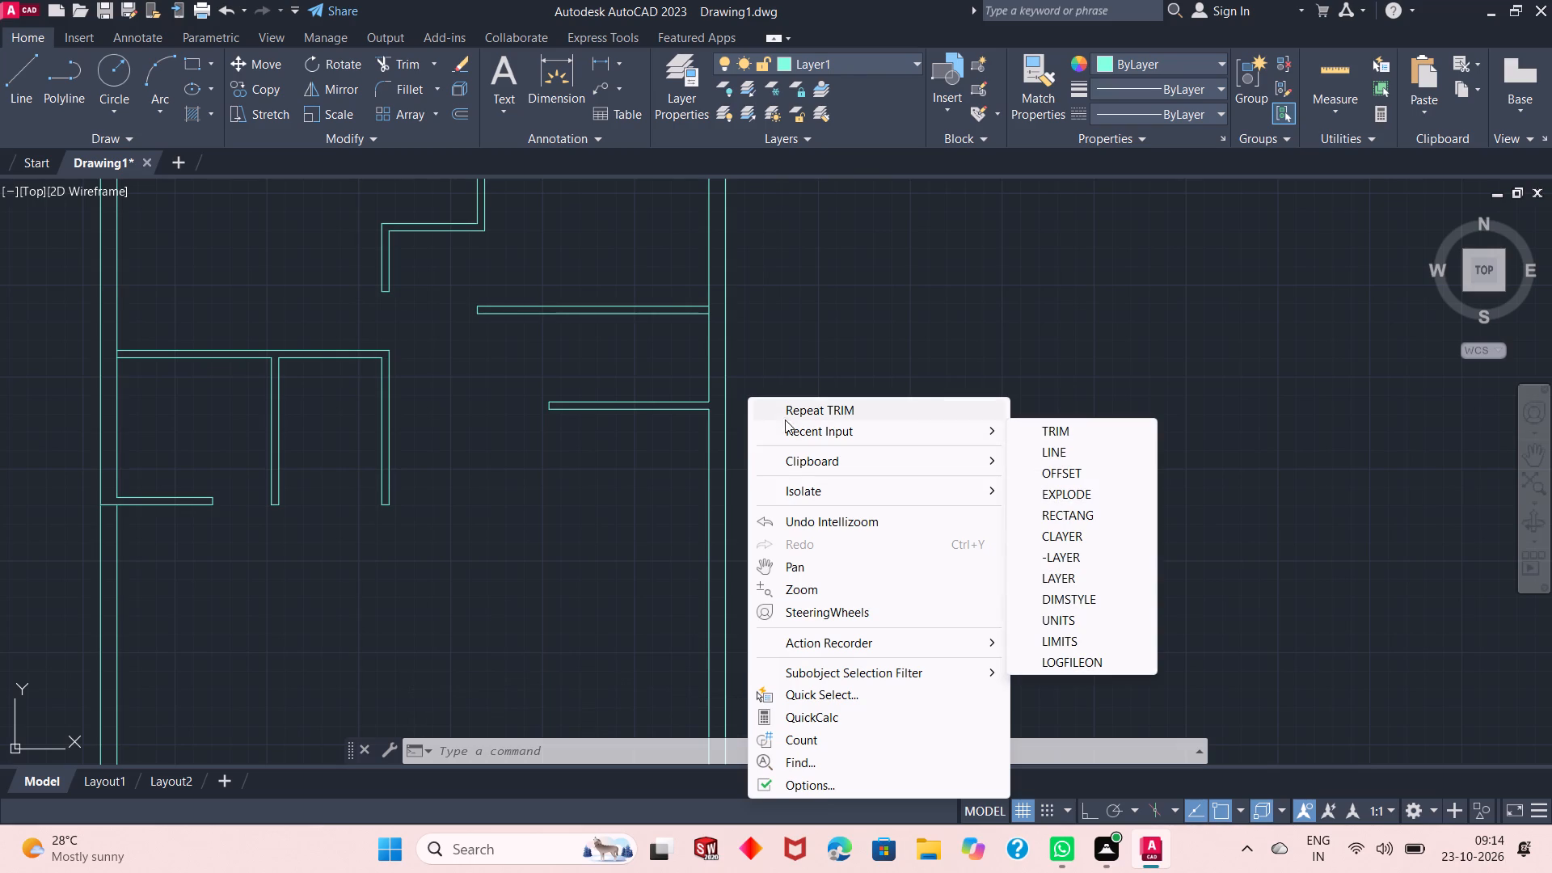
{"action": "left_click", "coordinate": [1049, 466]}
{"action": "right_click", "coordinate": [892, 425]}
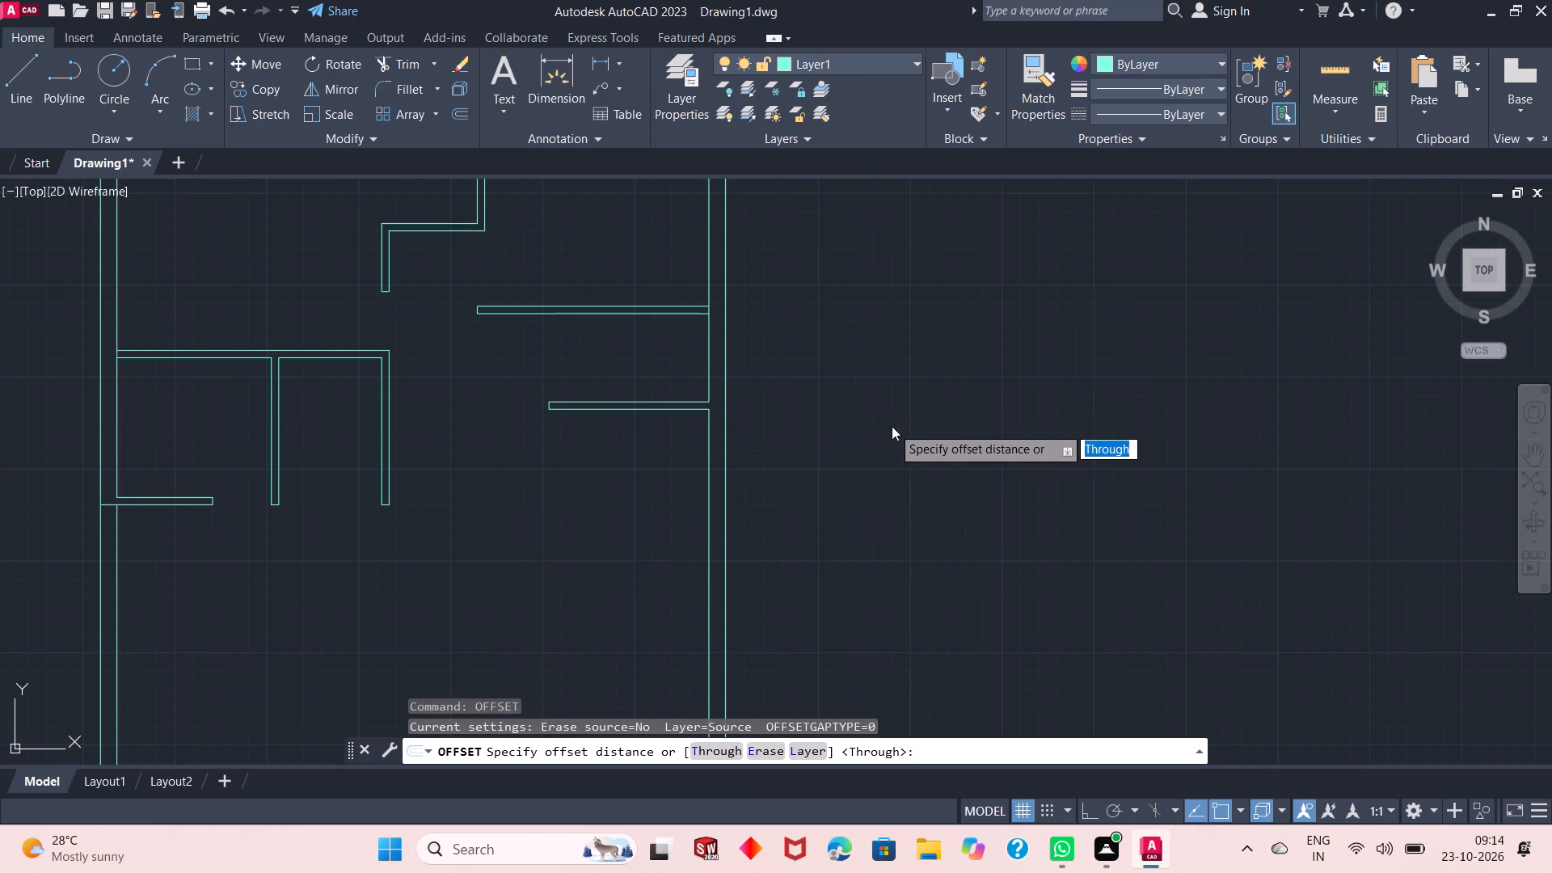
{"action": "left_click", "coordinate": [916, 435]}
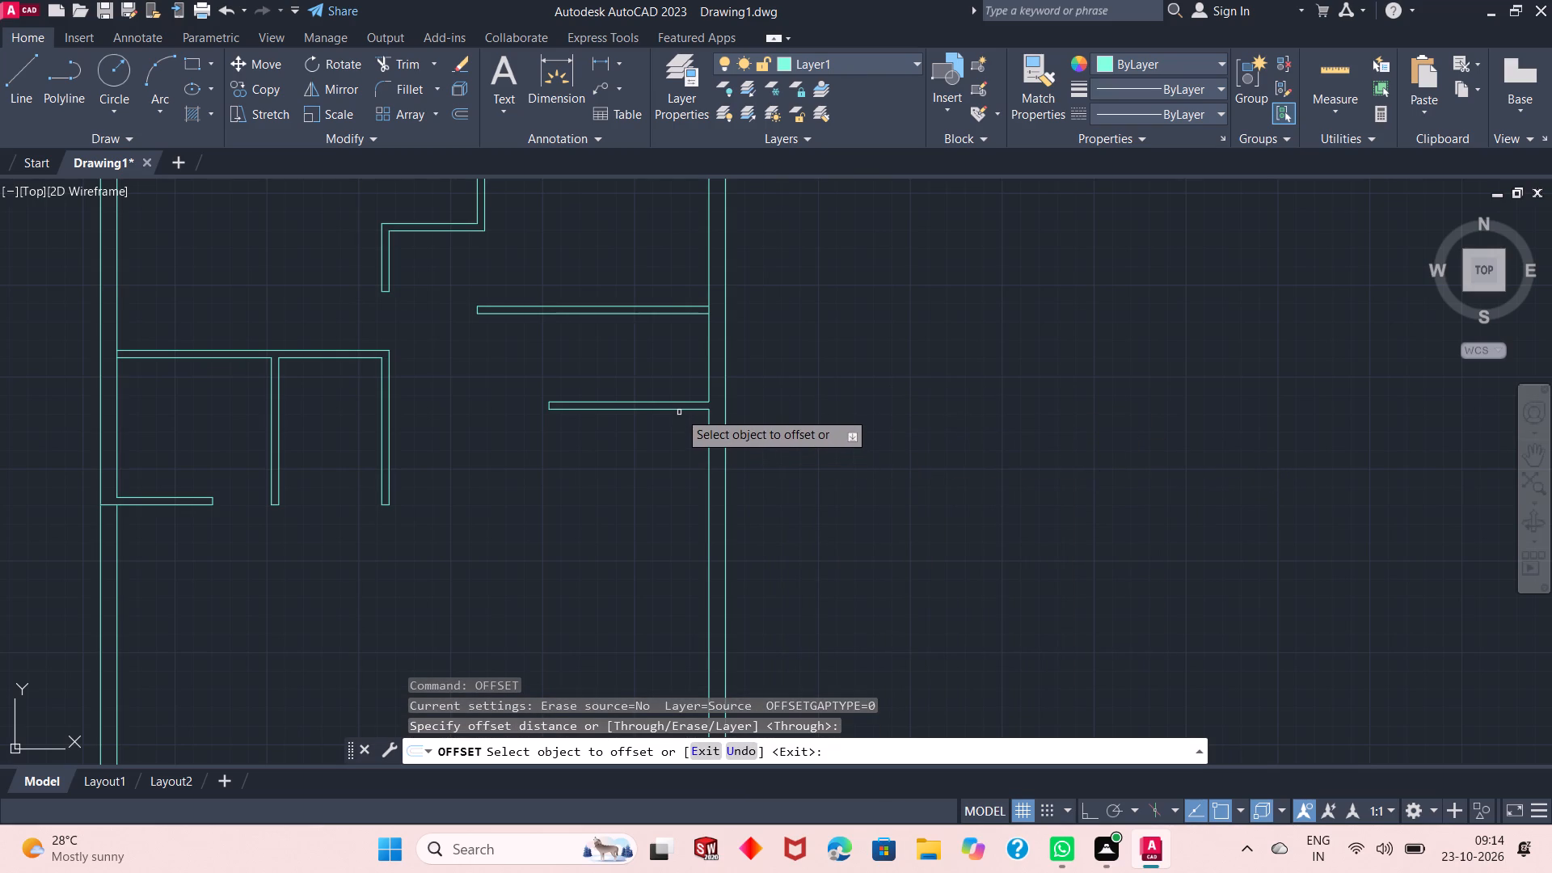
{"action": "left_click", "coordinate": [682, 408]}
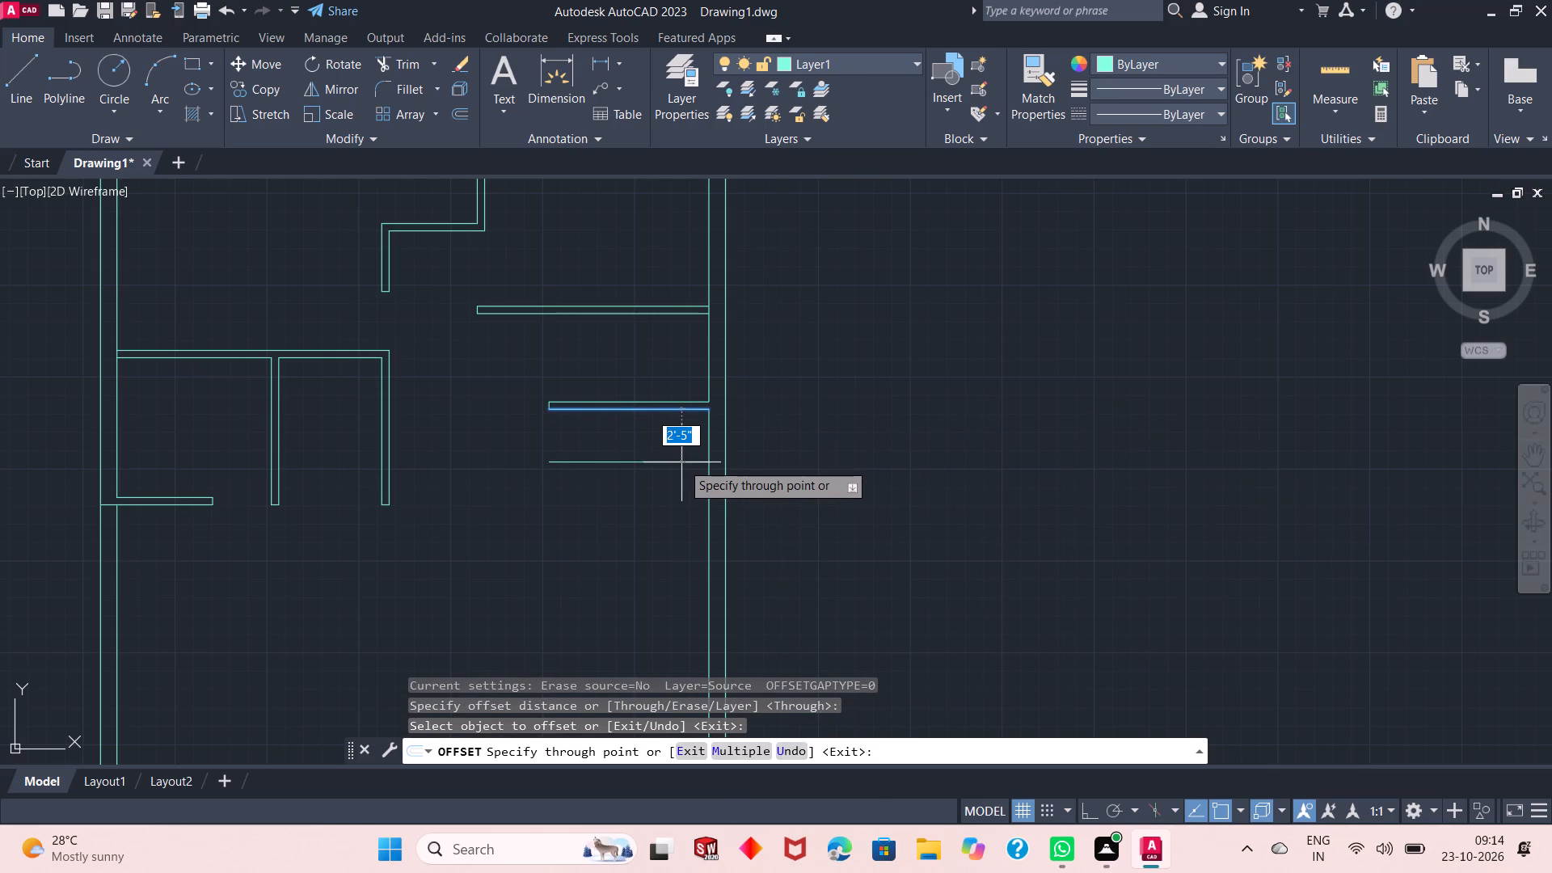
{"action": "type", "text": "4'"}
{"action": "key", "text": "Return"}
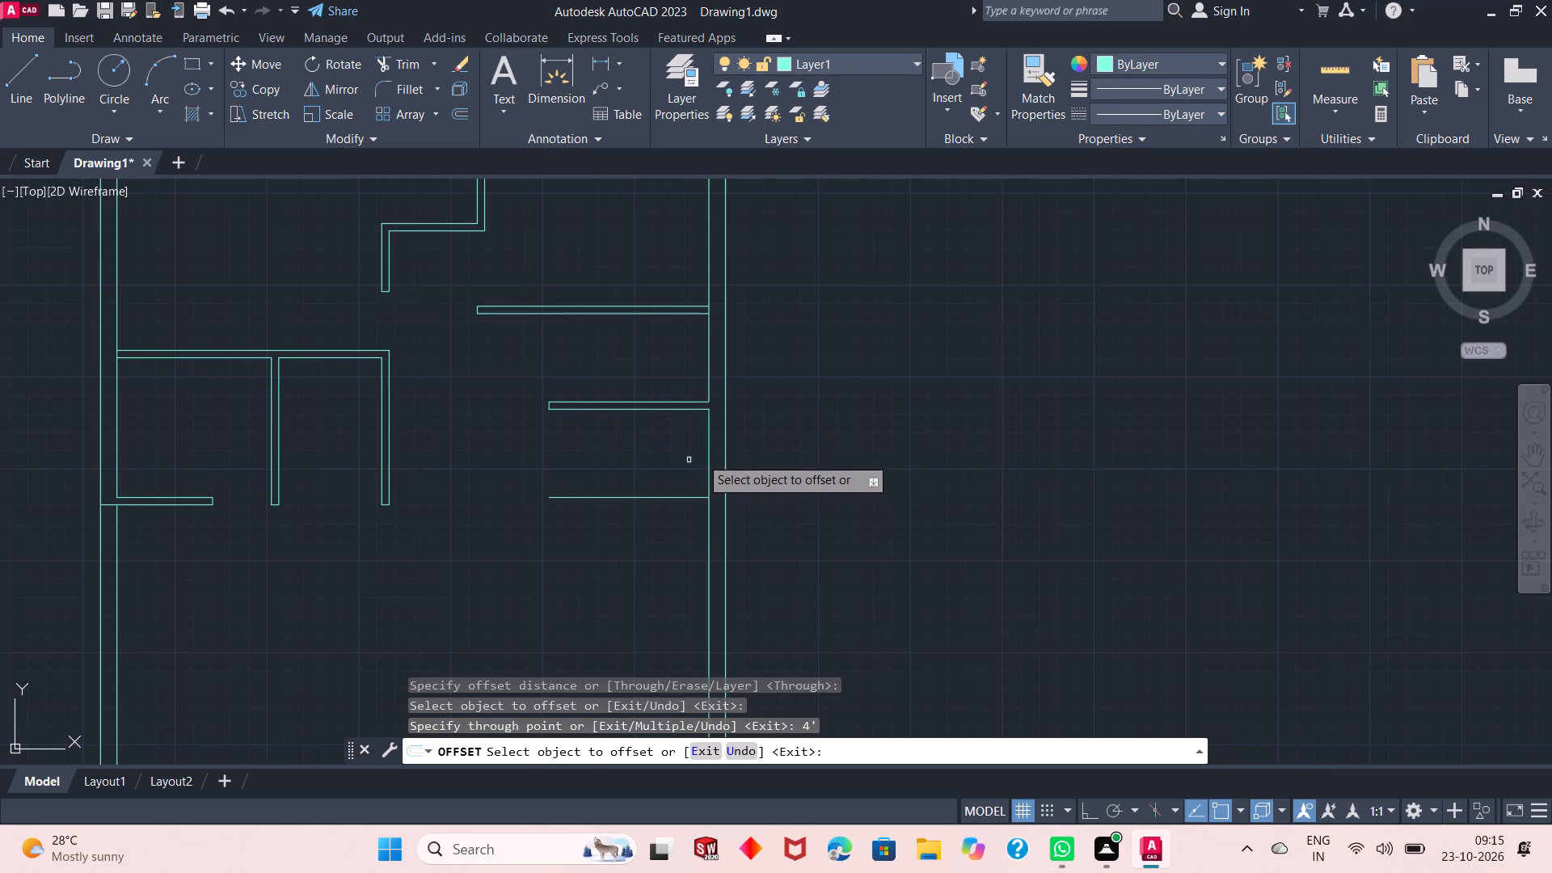
{"action": "left_click", "coordinate": [711, 454]}
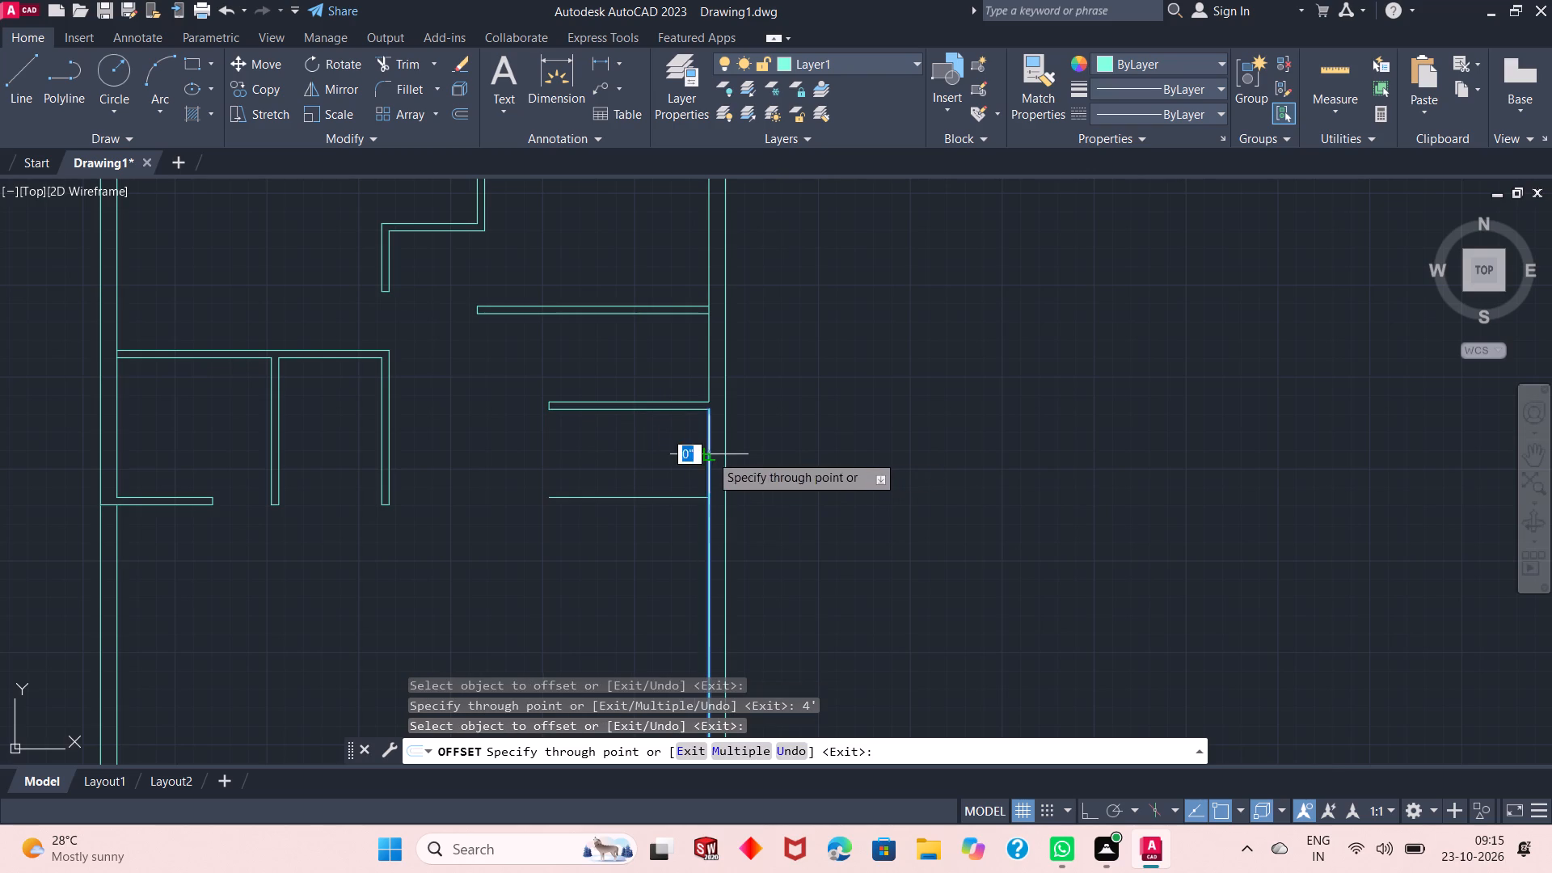
{"action": "type", "text": "4'"}
{"action": "key", "text": "Return"}
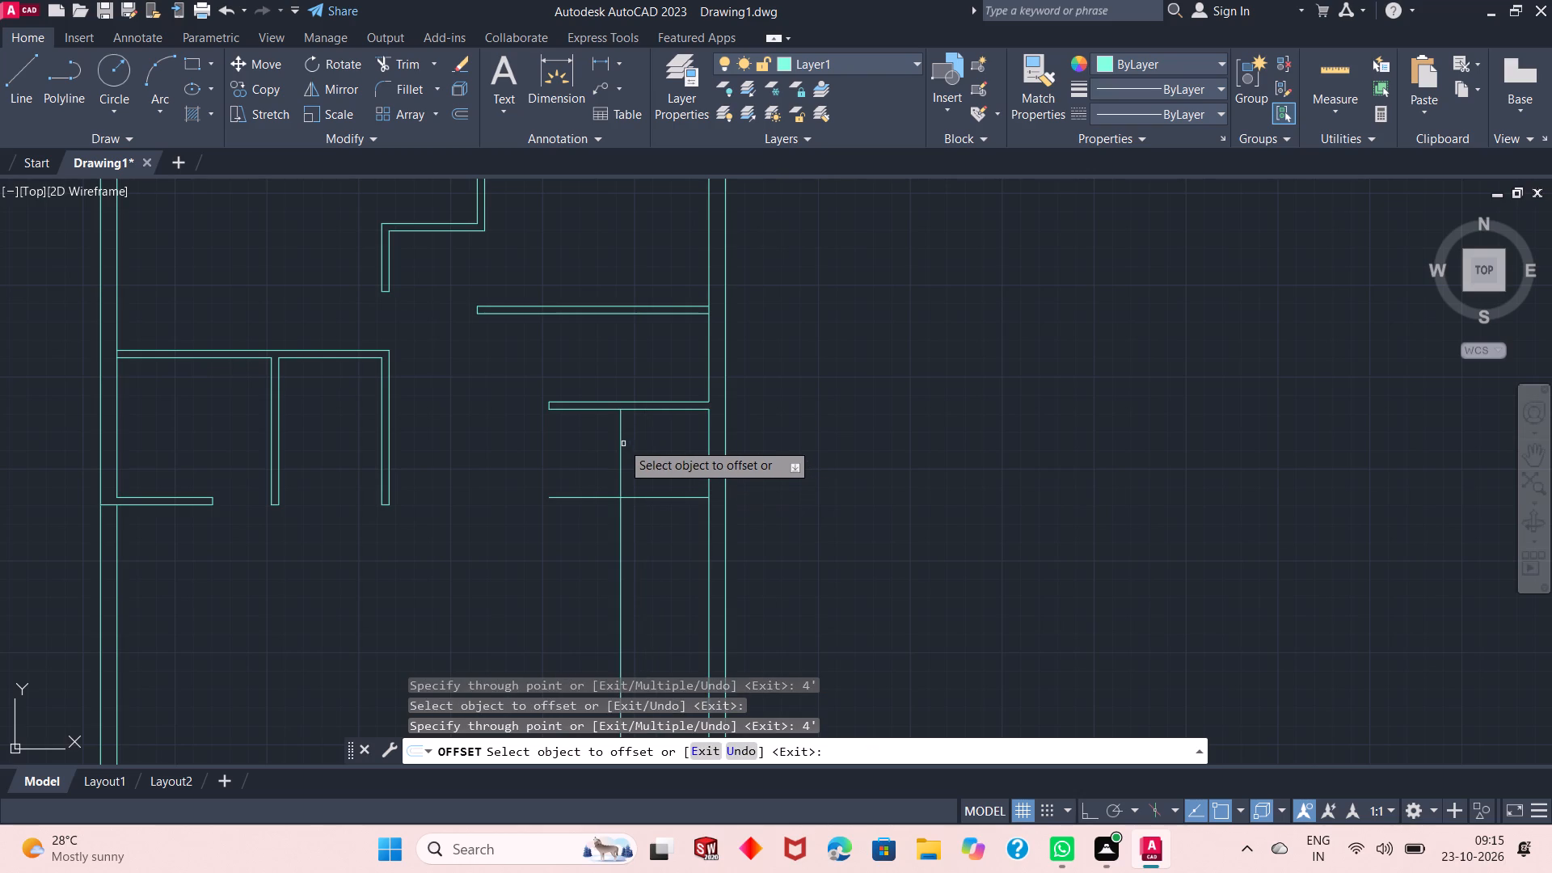
Offset the new vertical line 4" west and the new horizontal line 4" south to give both partitions their thickness.
{"action": "left_click", "coordinate": [618, 451]}
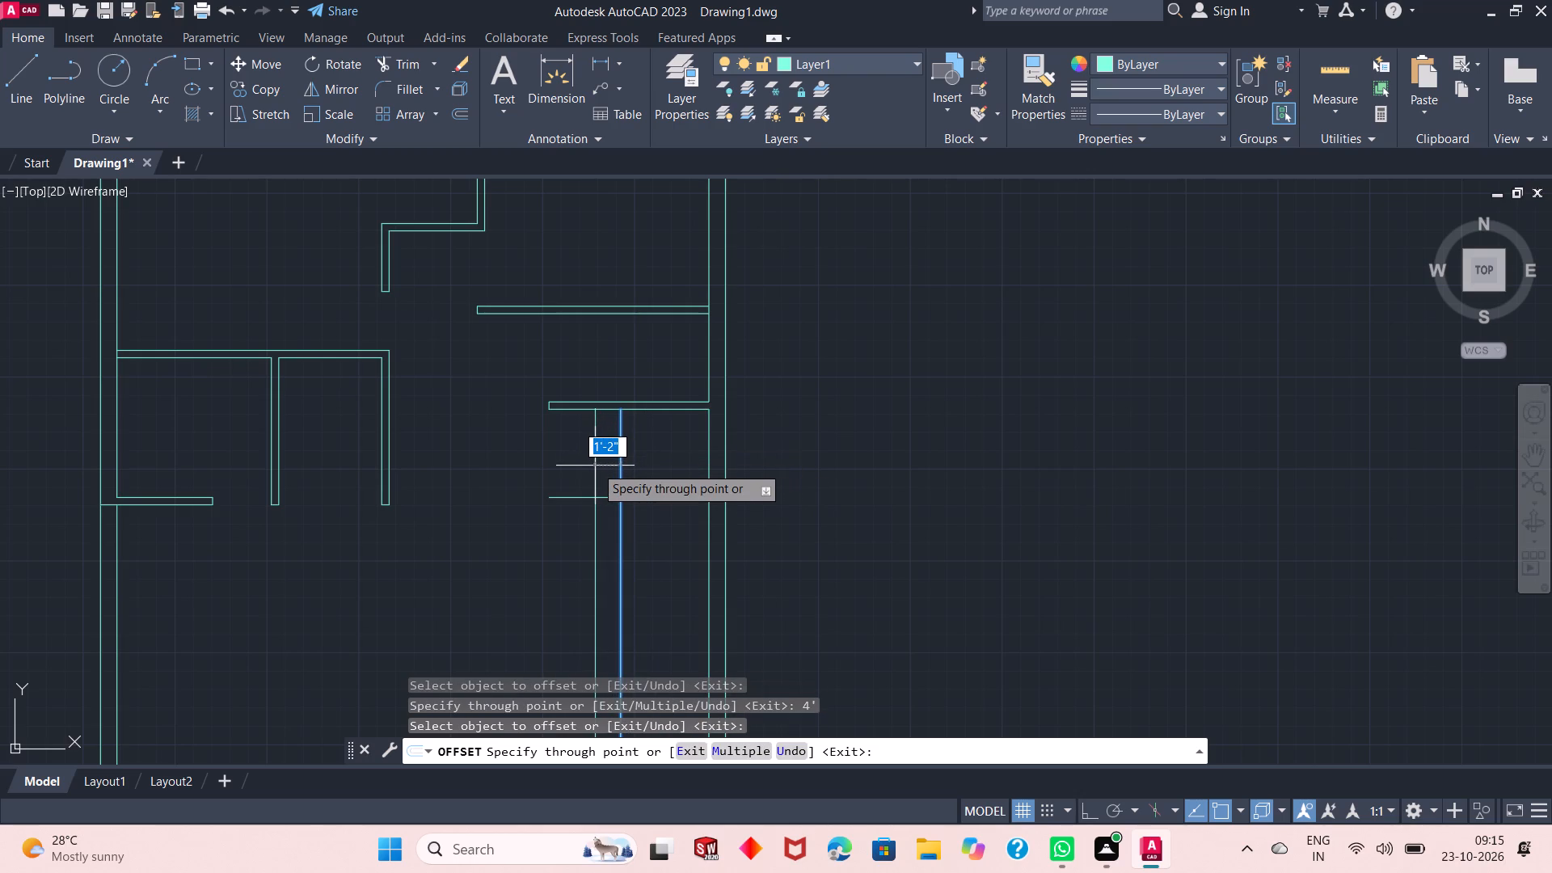
{"action": "type", "text": "4\""}
{"action": "key", "text": "Return"}
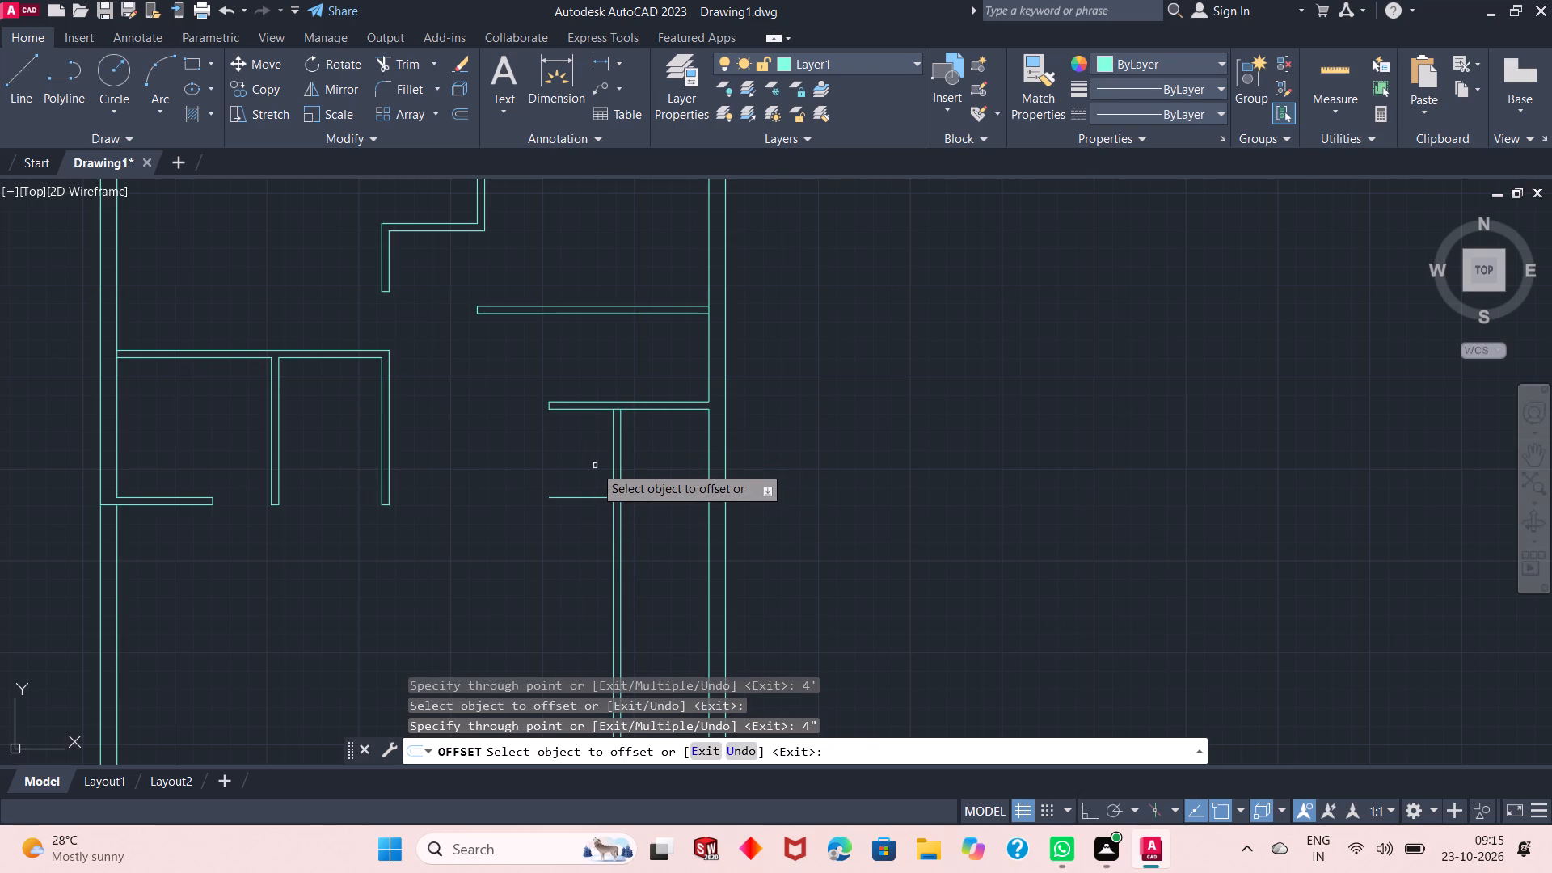
{"action": "left_click", "coordinate": [643, 496]}
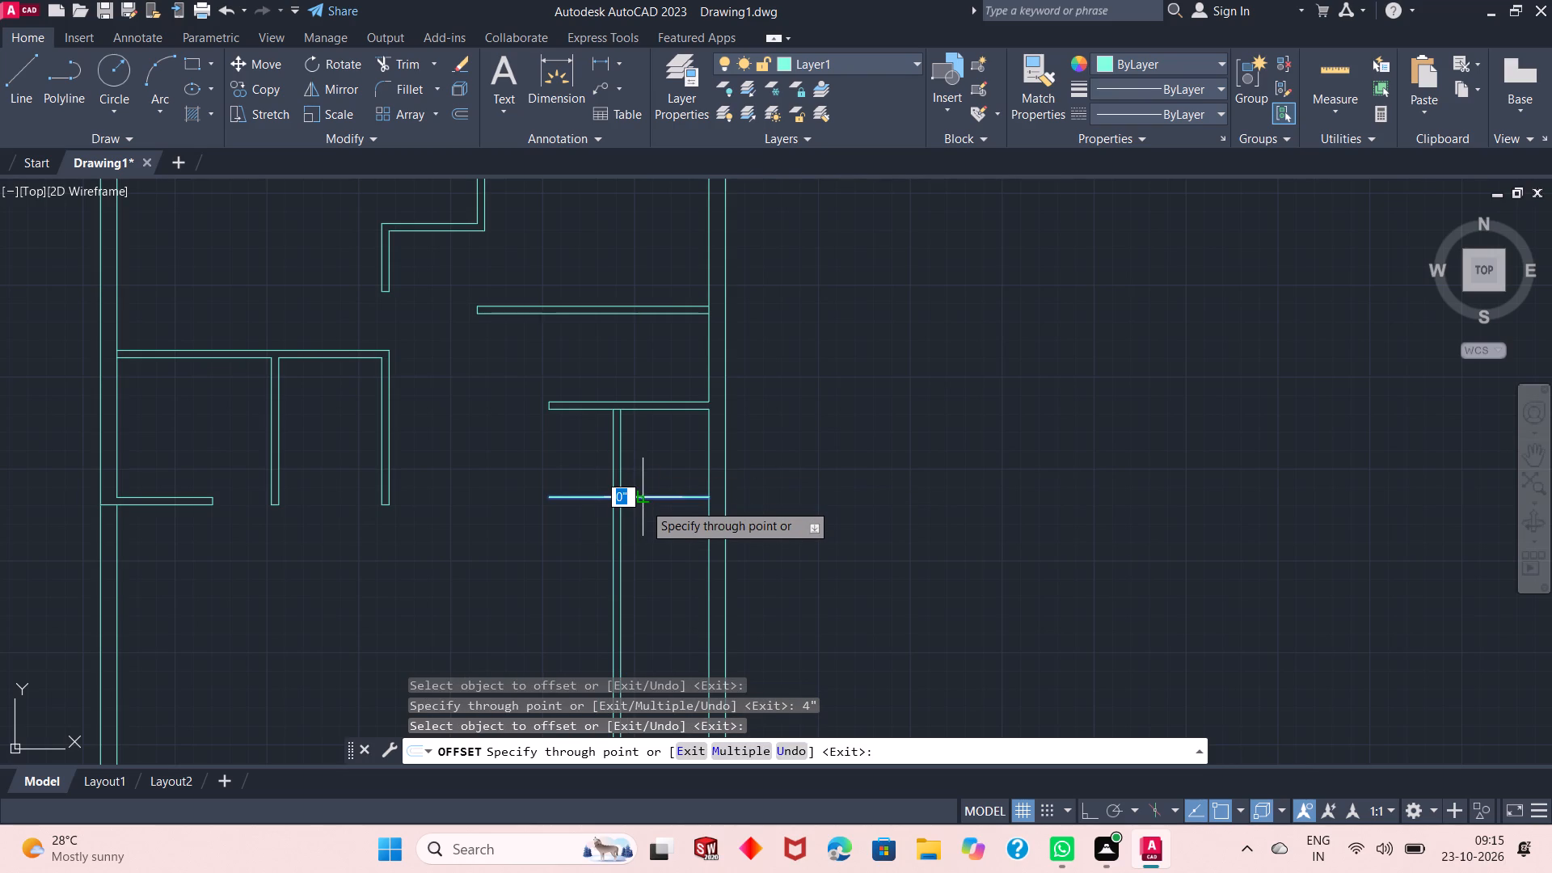
{"action": "type", "text": "4\""}
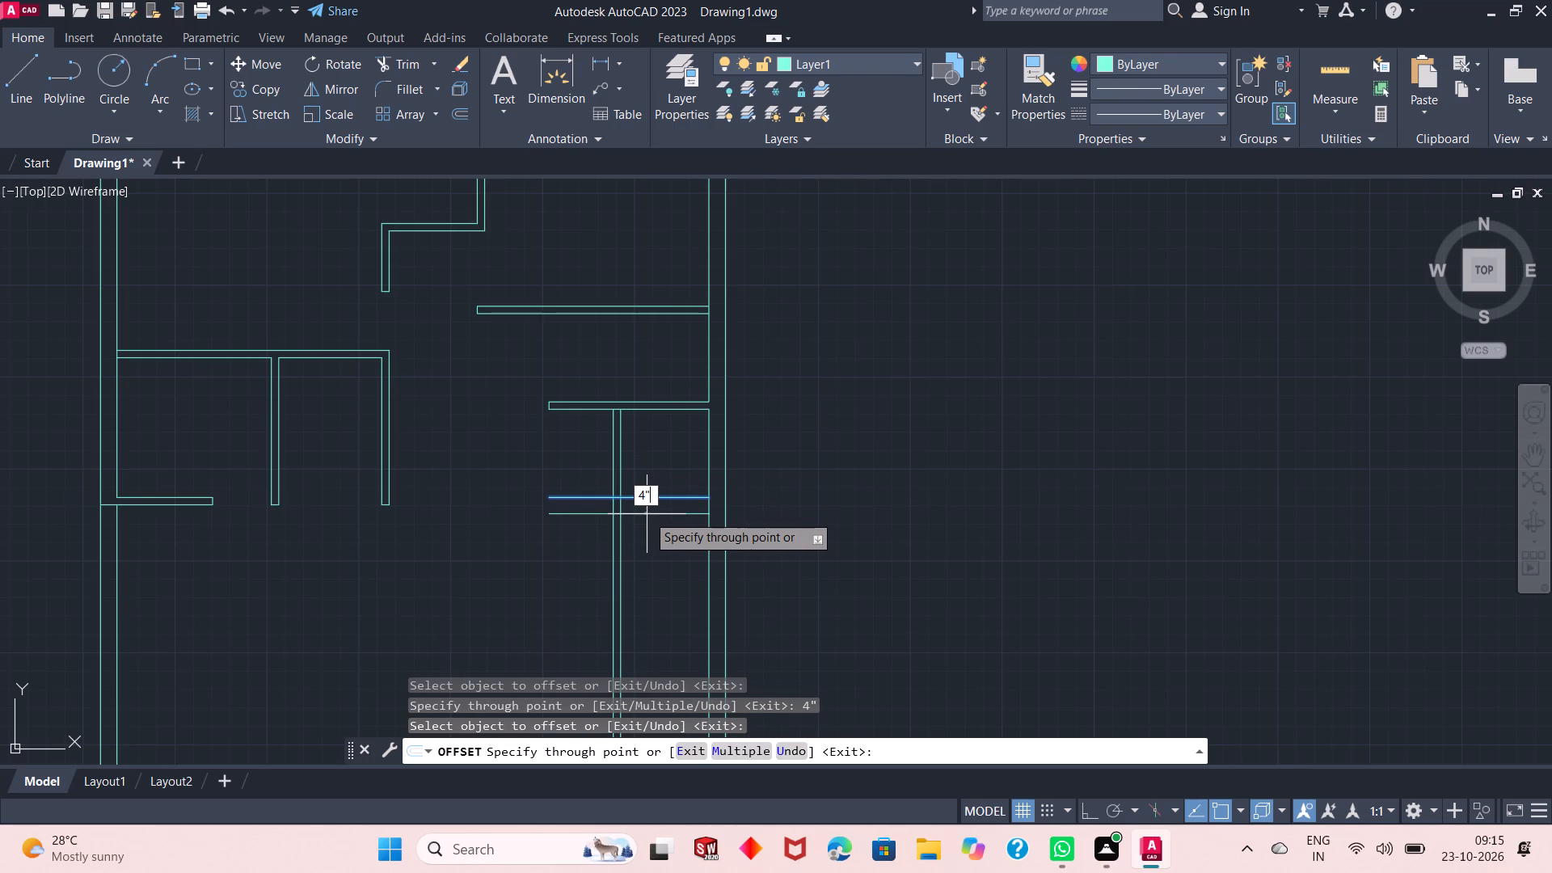
{"action": "key", "text": "Return"}
{"action": "right_click", "coordinate": [794, 415]}
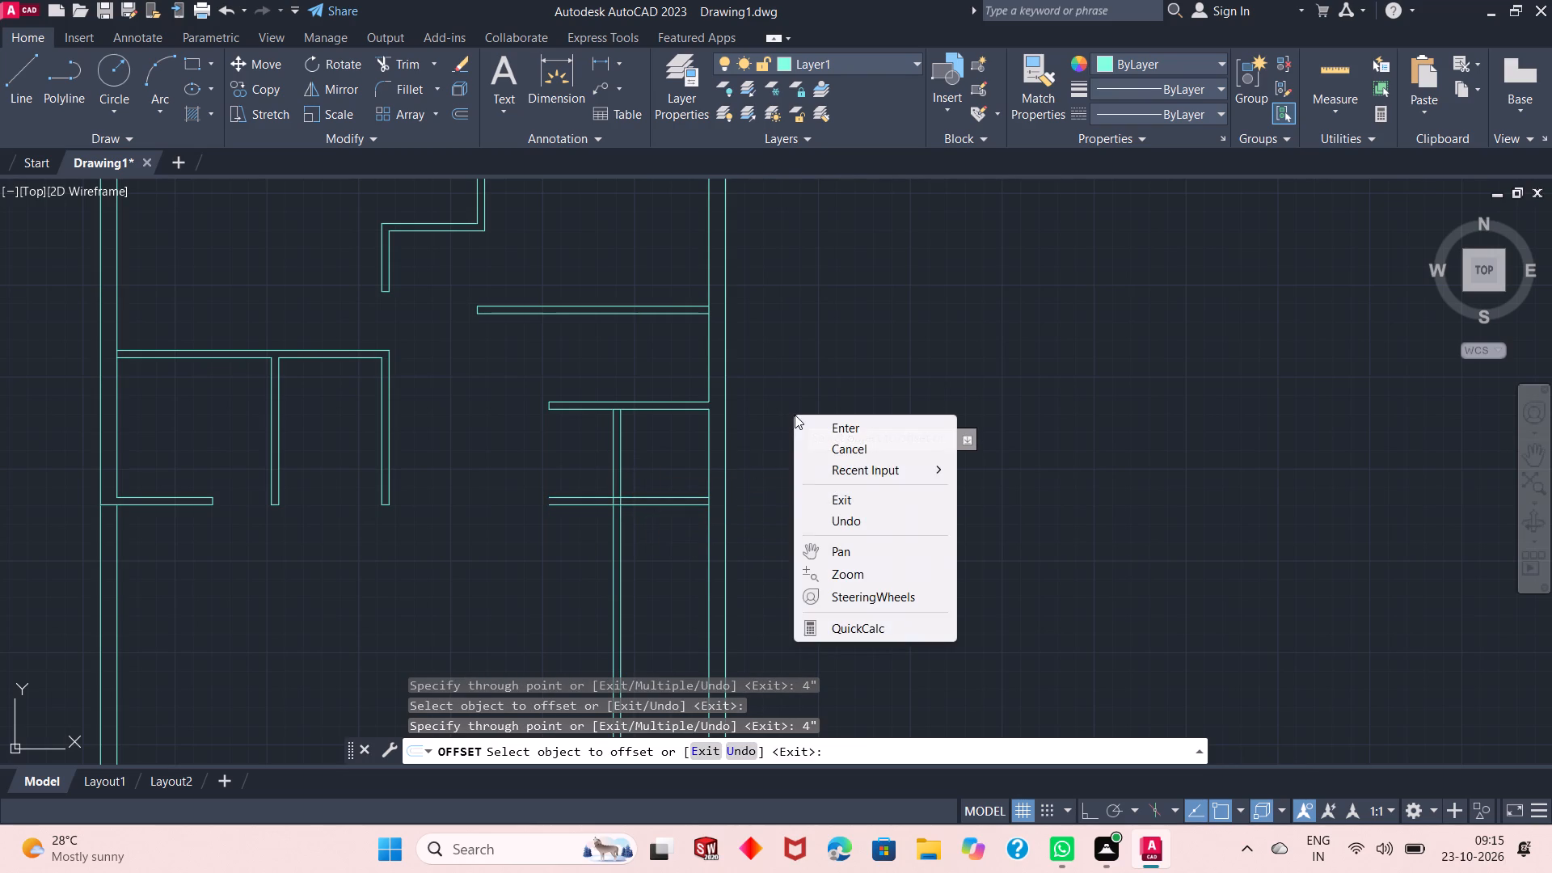
{"action": "left_click", "coordinate": [810, 426]}
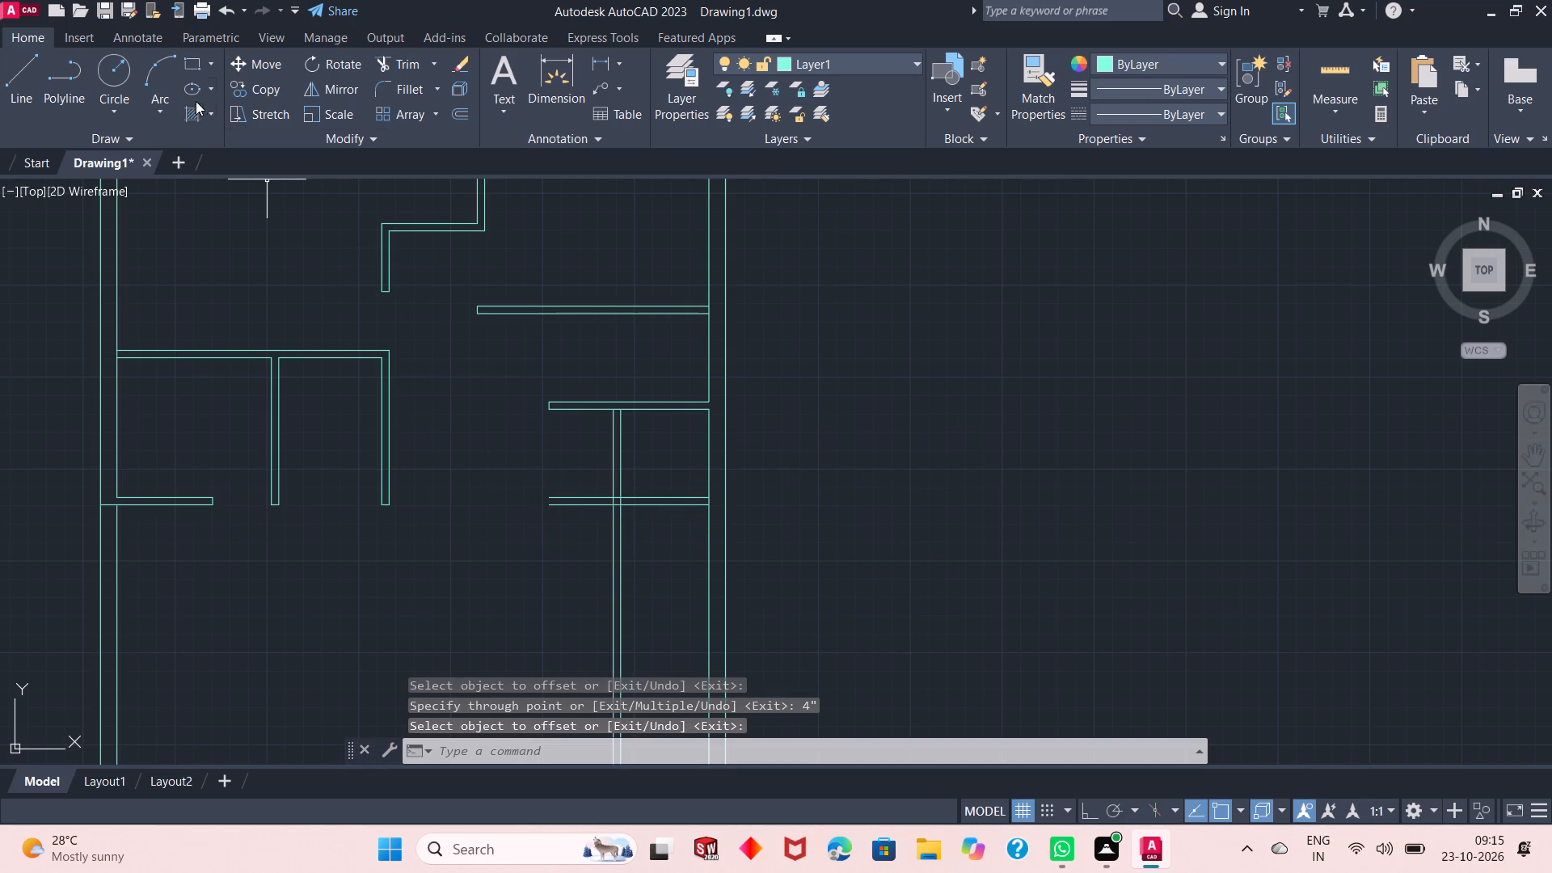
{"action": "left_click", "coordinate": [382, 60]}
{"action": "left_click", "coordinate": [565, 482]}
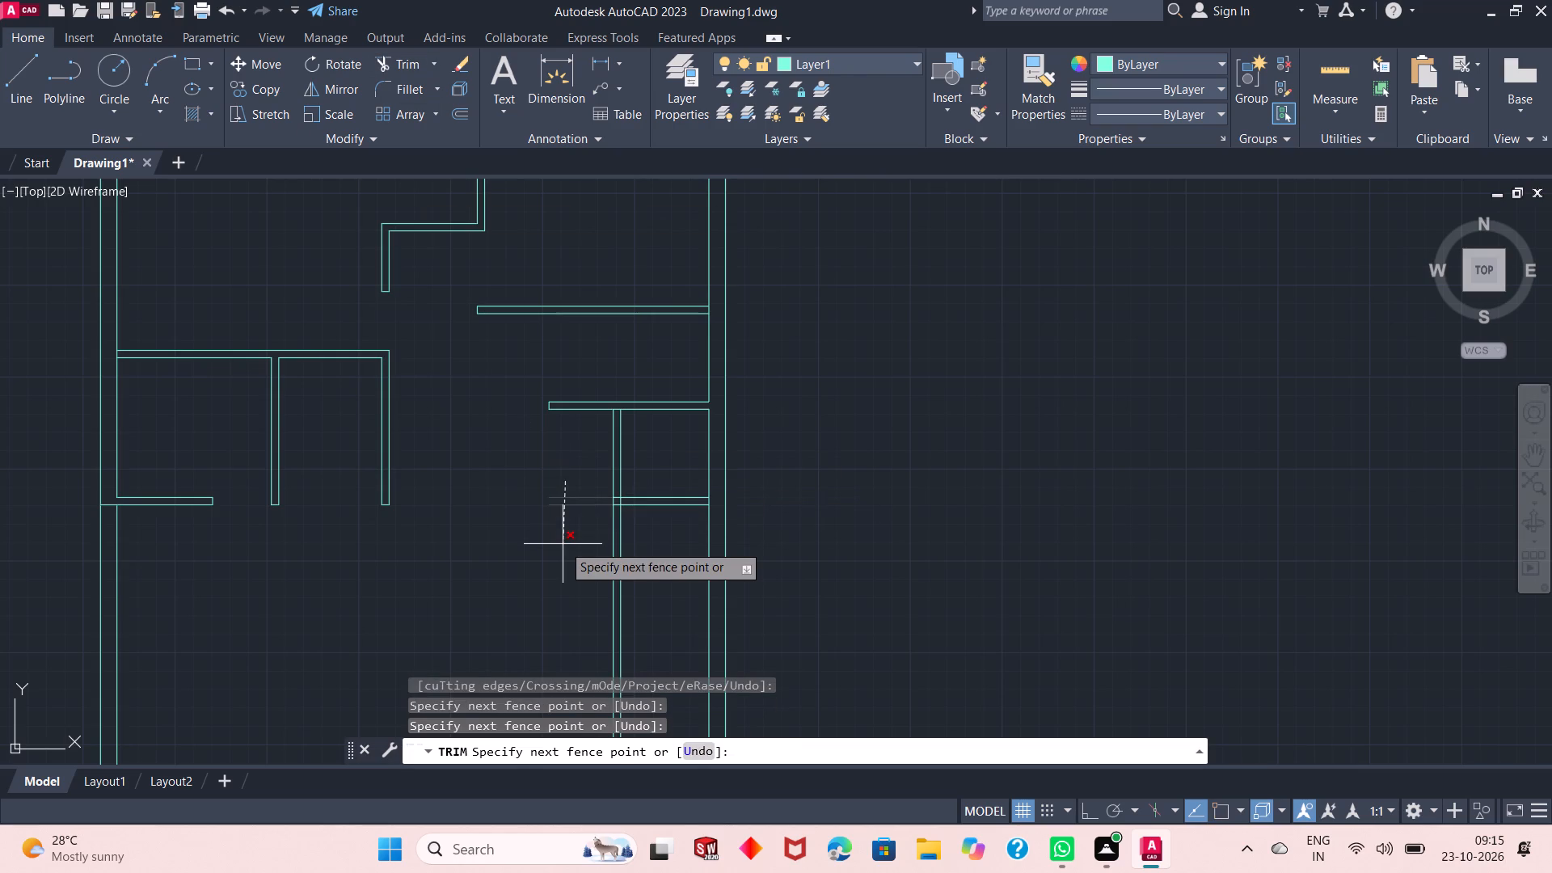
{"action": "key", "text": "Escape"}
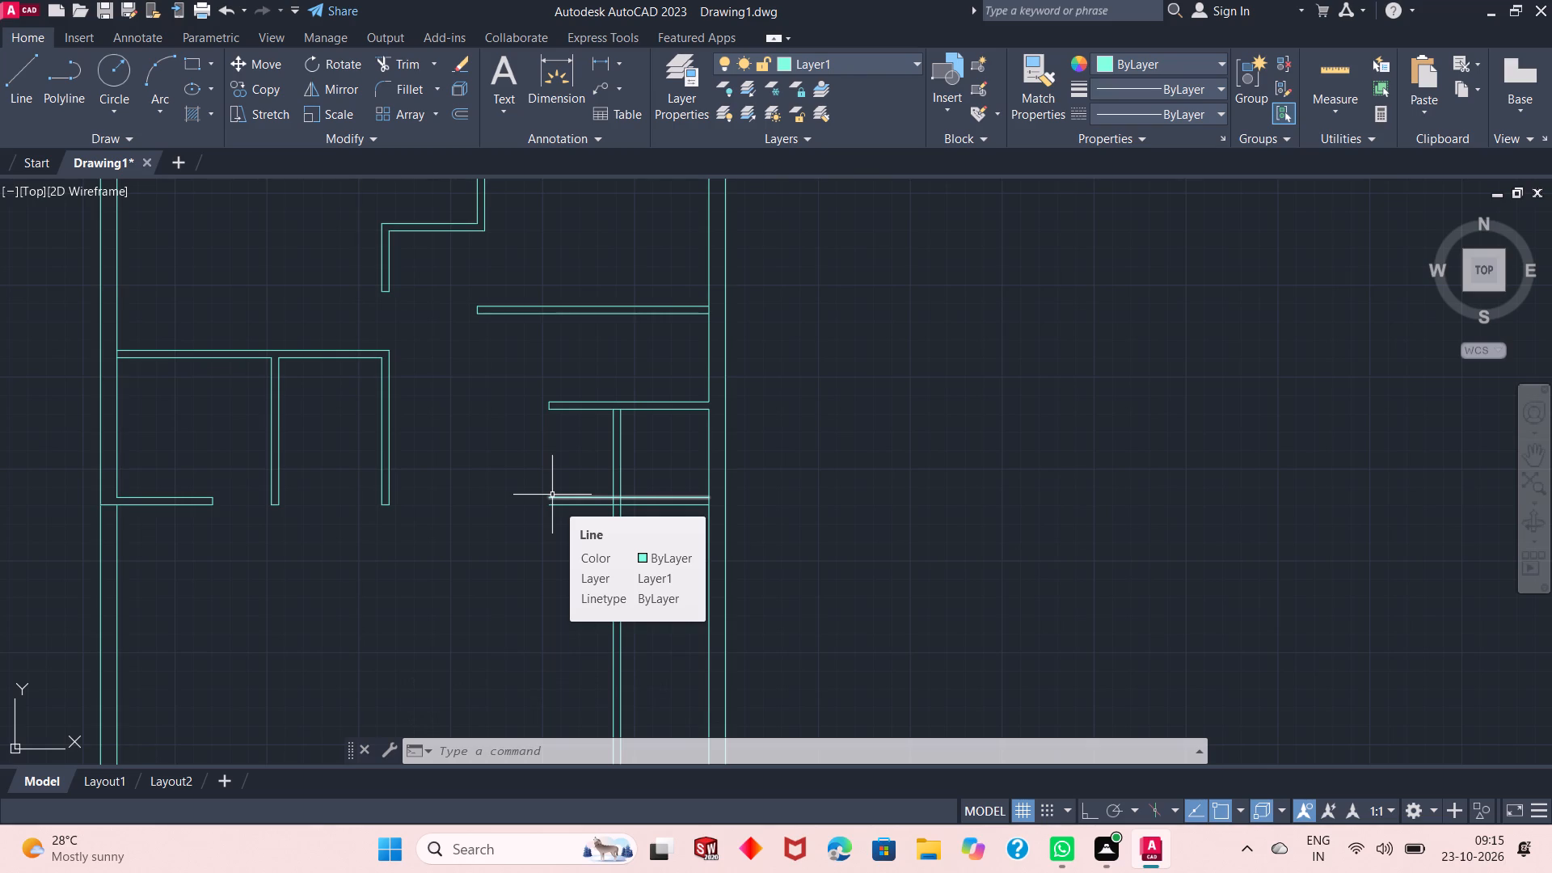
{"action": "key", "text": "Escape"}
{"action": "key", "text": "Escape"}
Offset the lower face of the new eastern horizontal partition 4' south.
{"action": "scroll", "coordinate": [630, 493], "scroll_direction": "up", "scroll_amount": 1}
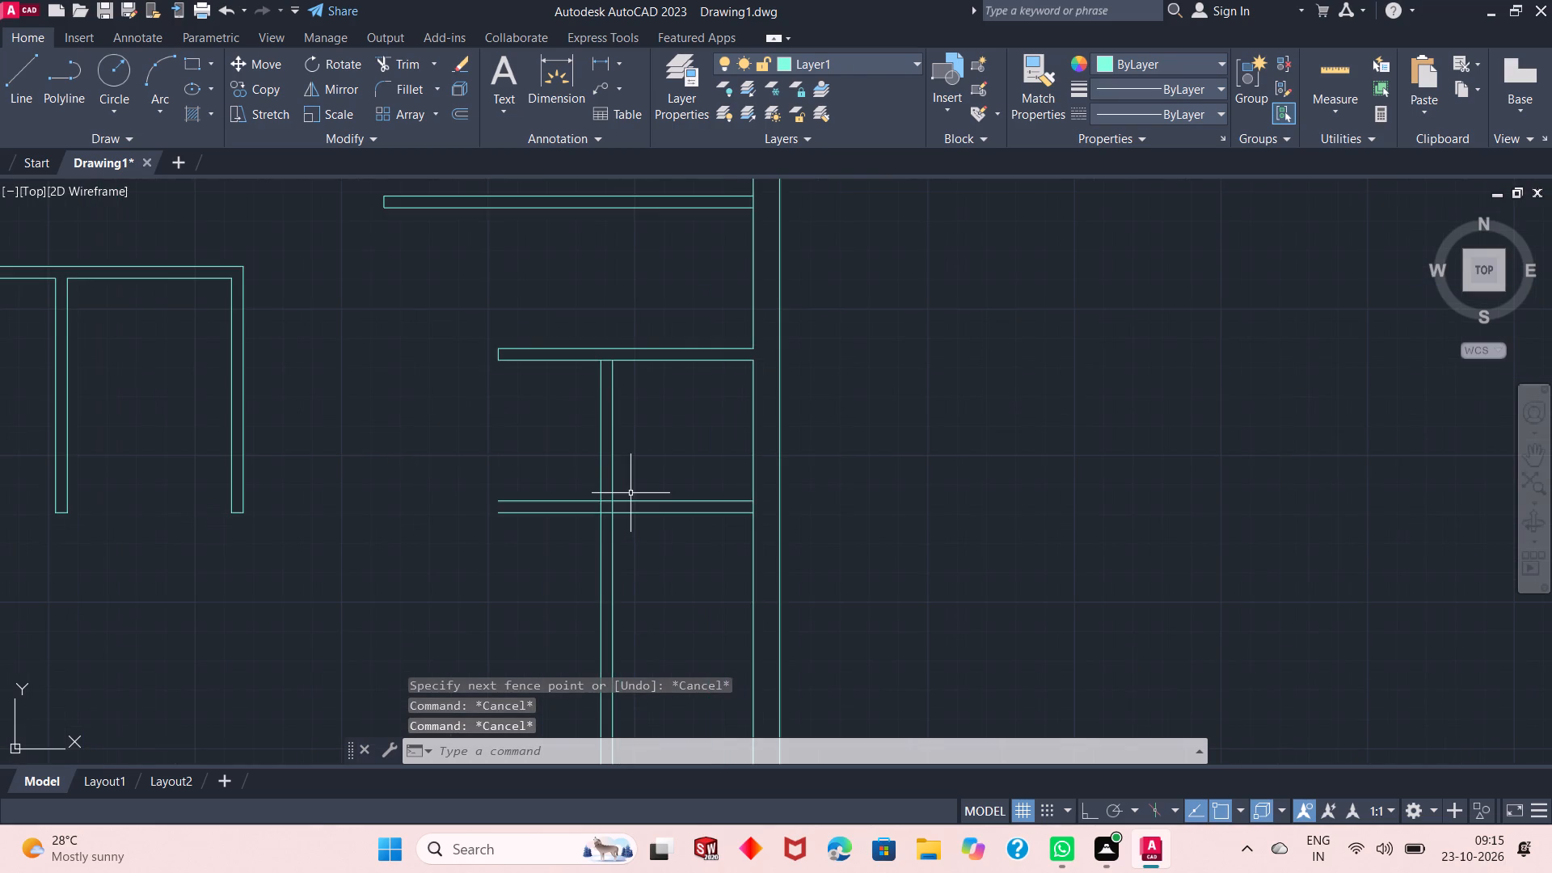
{"action": "scroll", "coordinate": [630, 493], "scroll_direction": "down", "scroll_amount": 1}
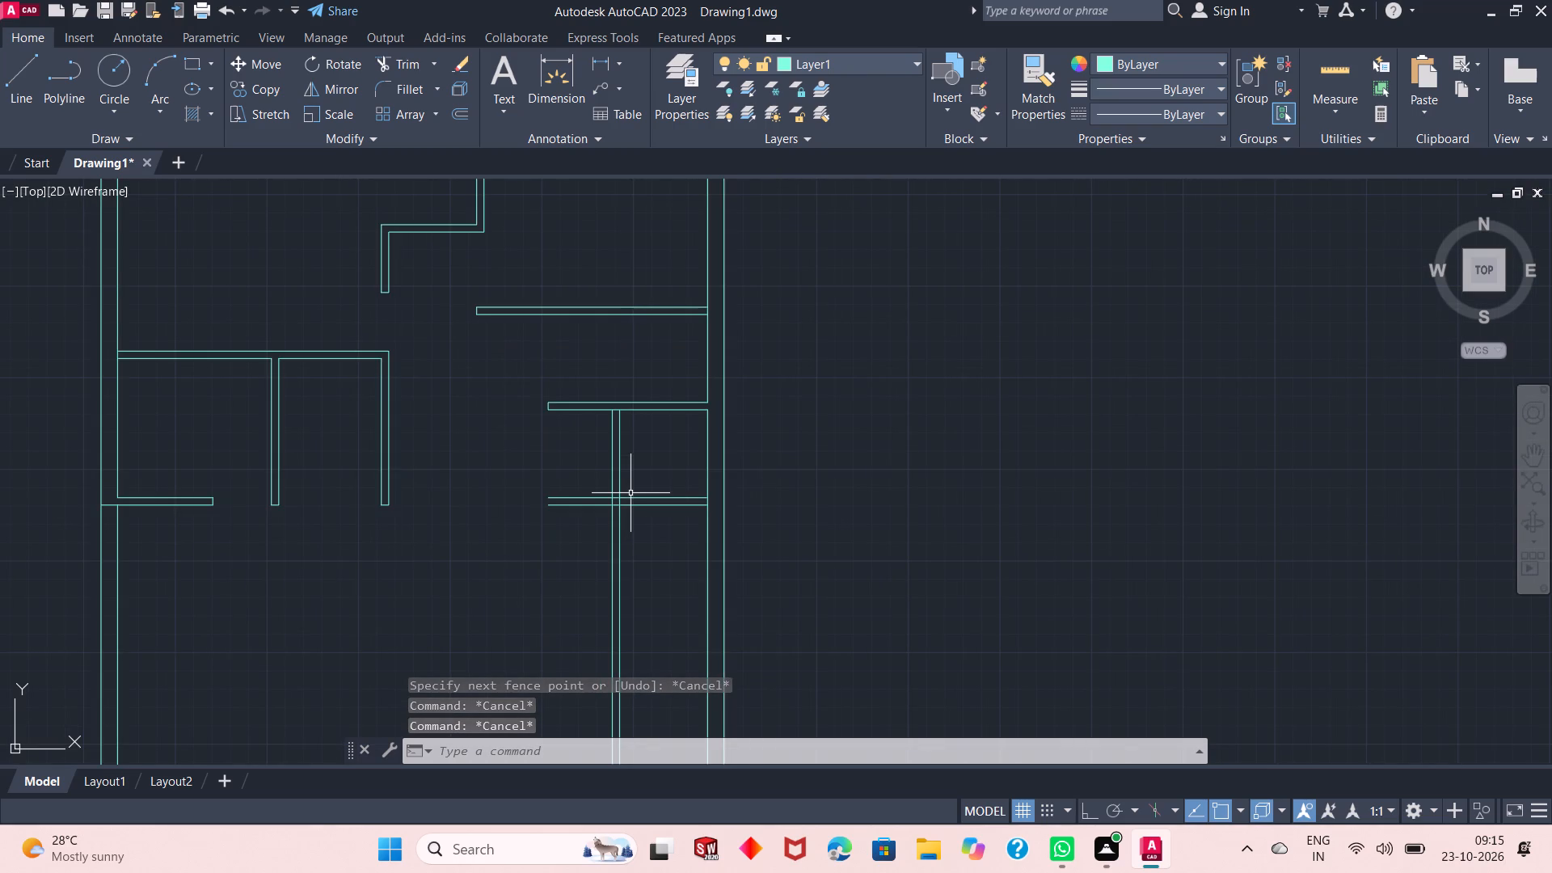
{"action": "right_click", "coordinate": [859, 442]}
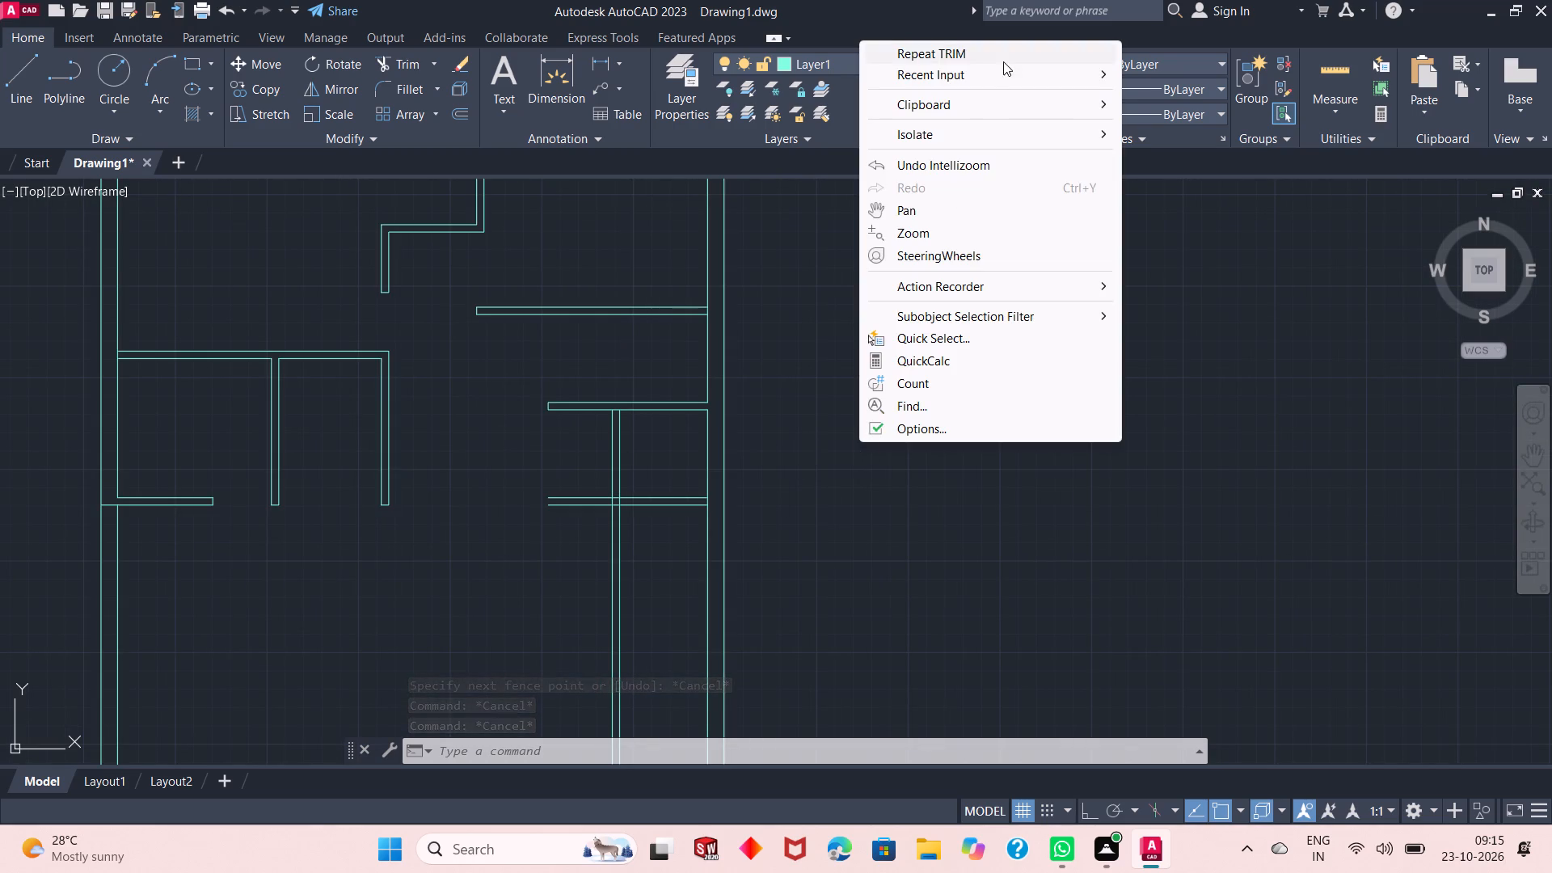
{"action": "left_click", "coordinate": [1006, 67]}
{"action": "left_click", "coordinate": [1179, 98]}
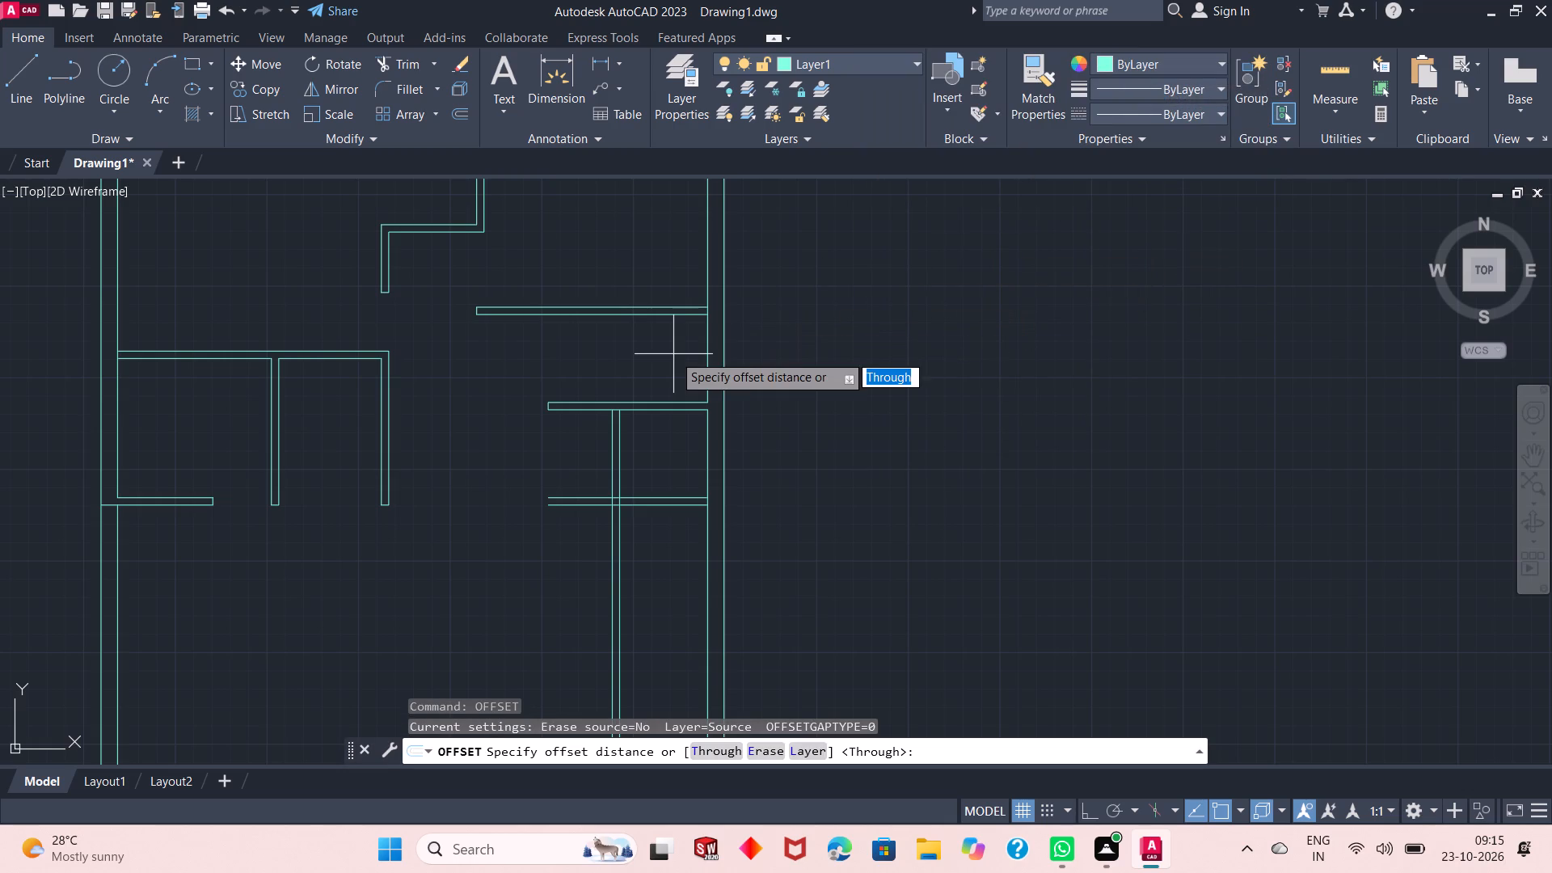
{"action": "right_click", "coordinate": [570, 364]}
{"action": "left_click", "coordinate": [599, 377]}
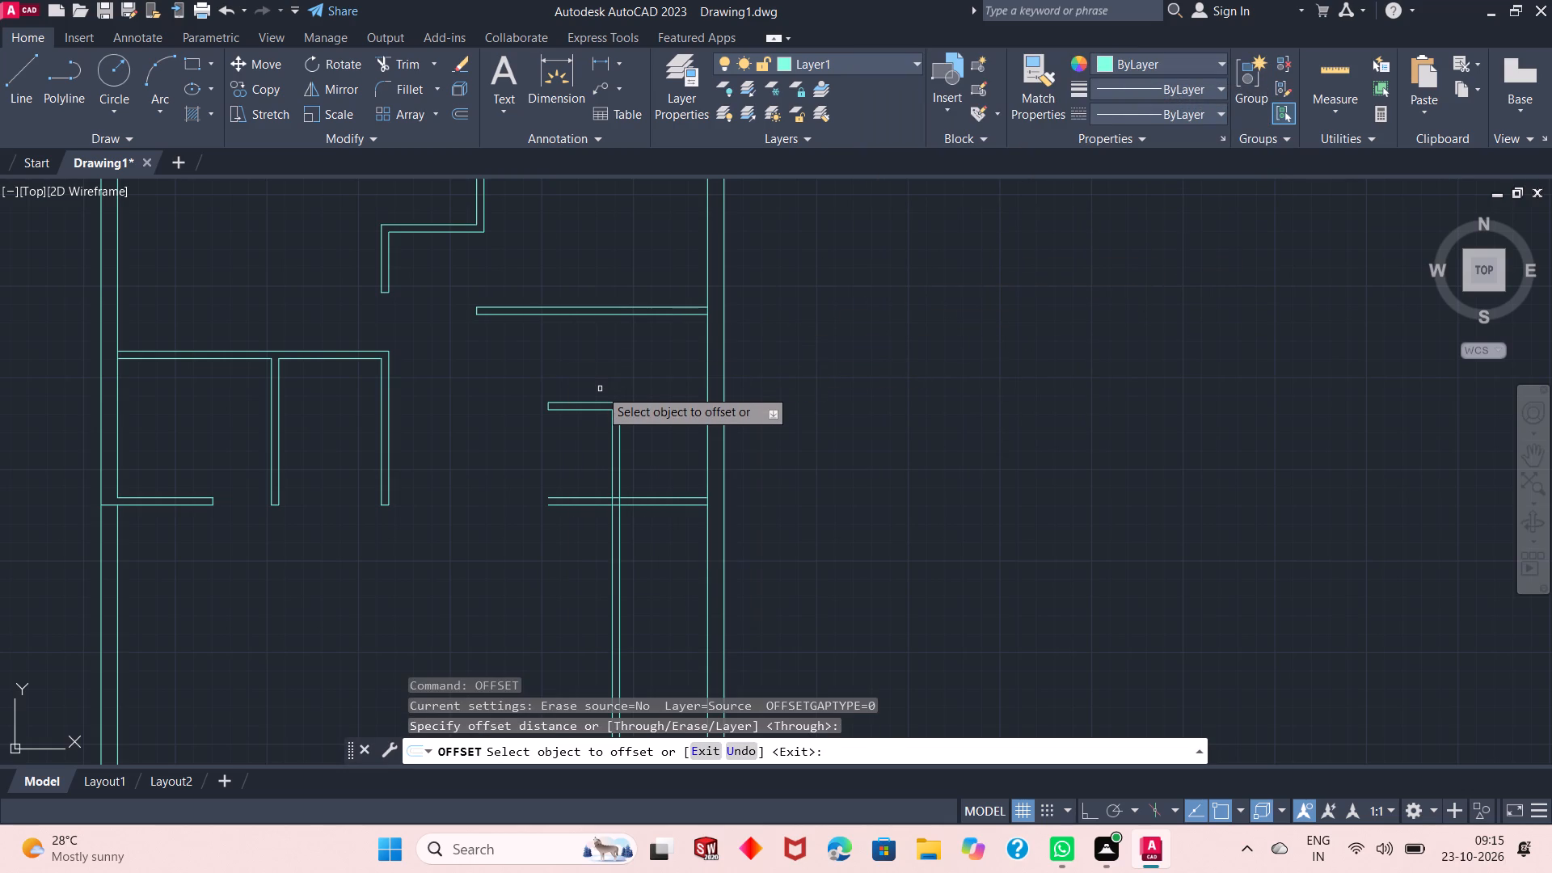
{"action": "left_click", "coordinate": [664, 505]}
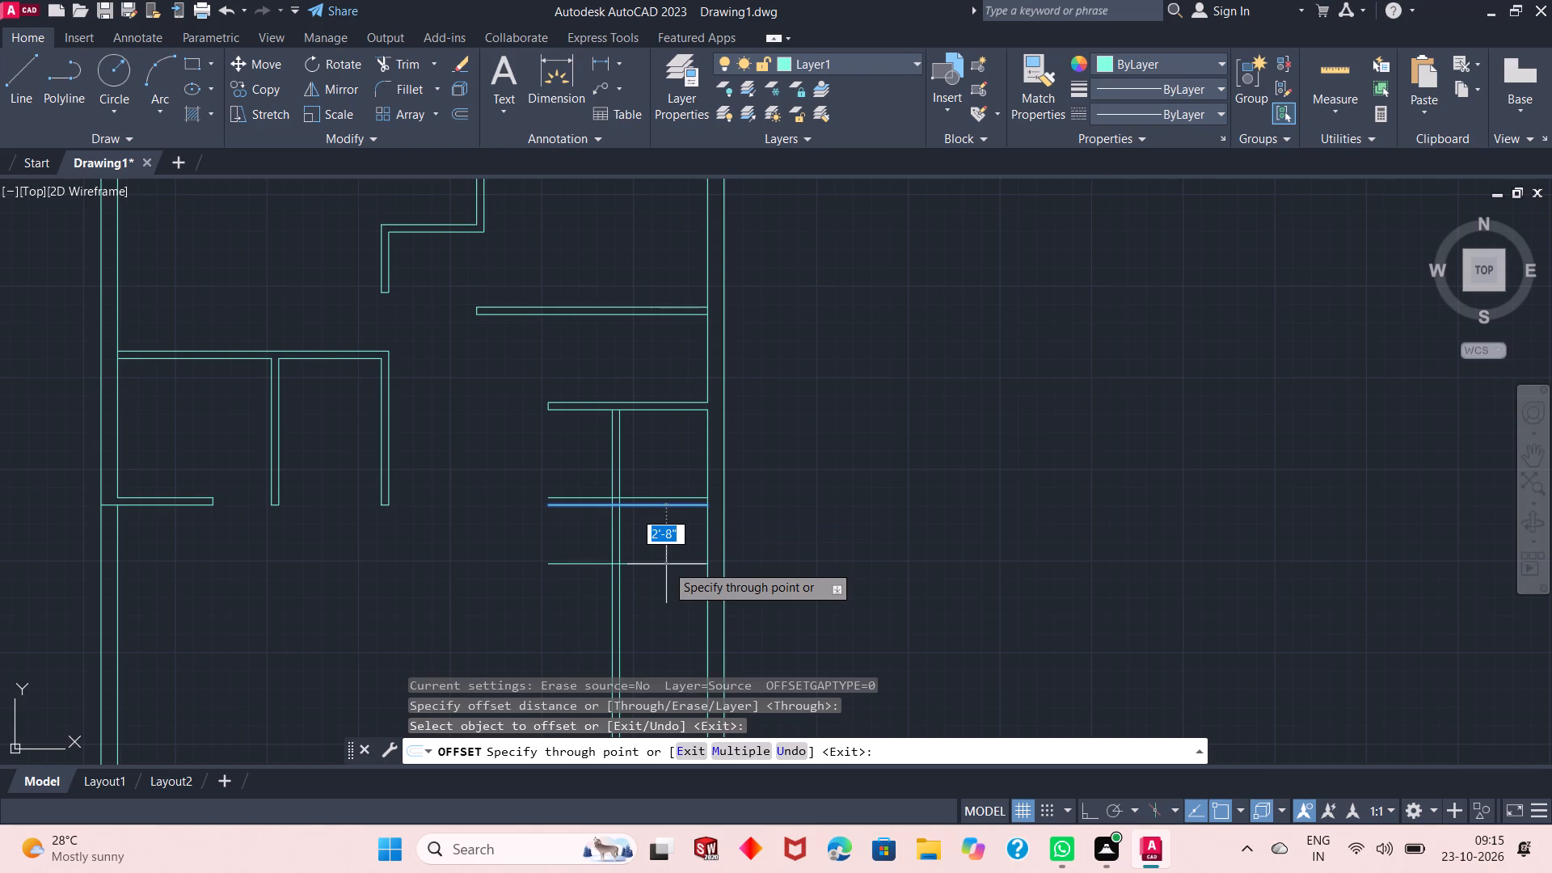
{"action": "type", "text": "4'"}
{"action": "key", "text": "Return"}
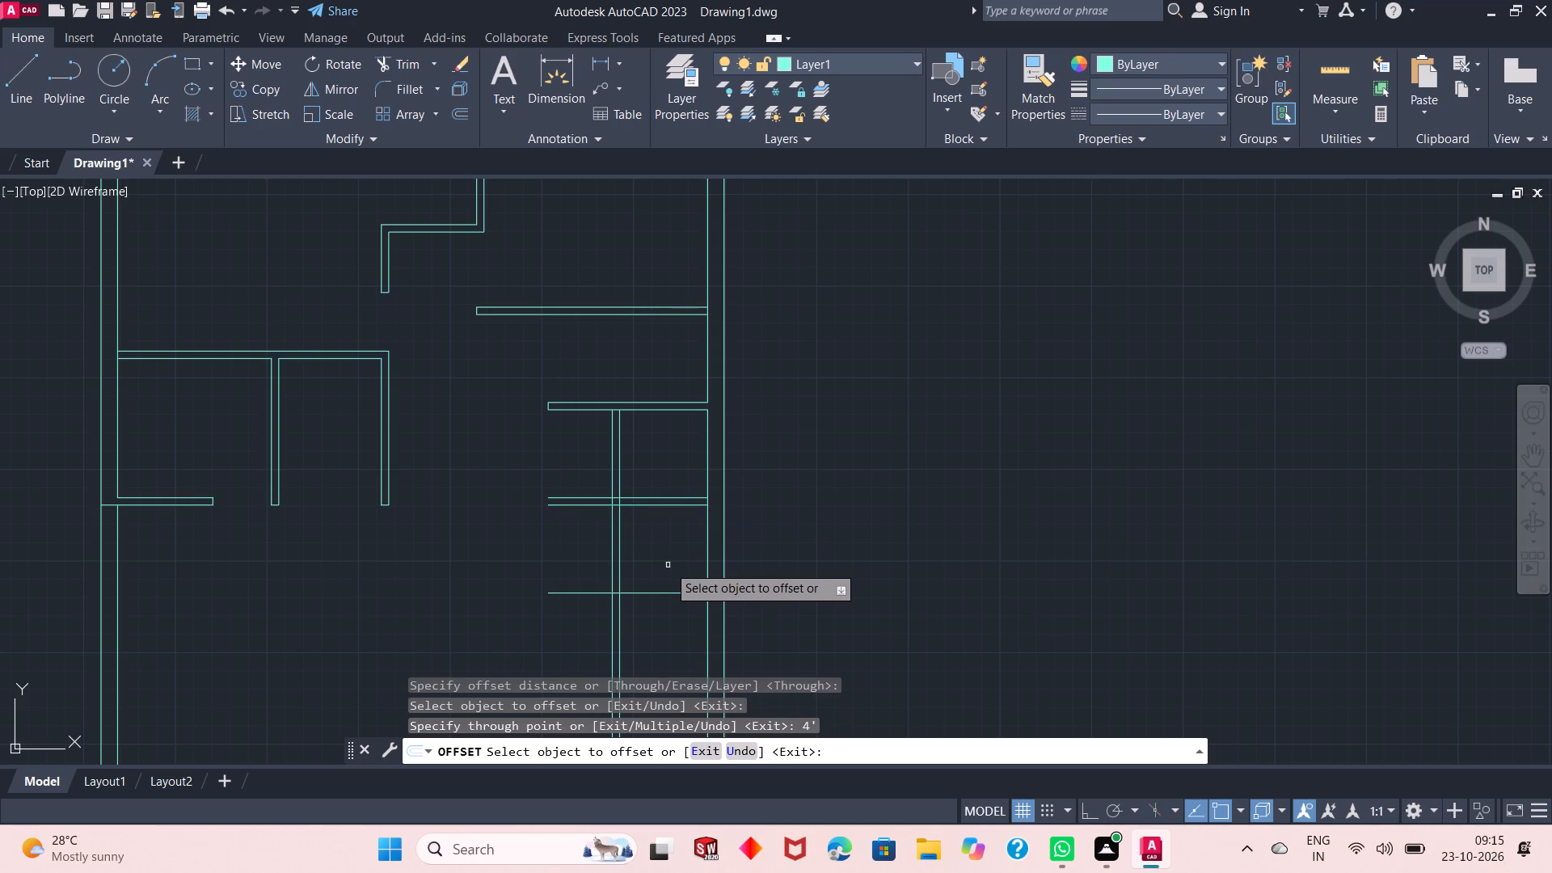
Offset the east outer wall's inner face 7'6" west, below the lower eastern partition.
{"action": "left_click", "coordinate": [706, 550]}
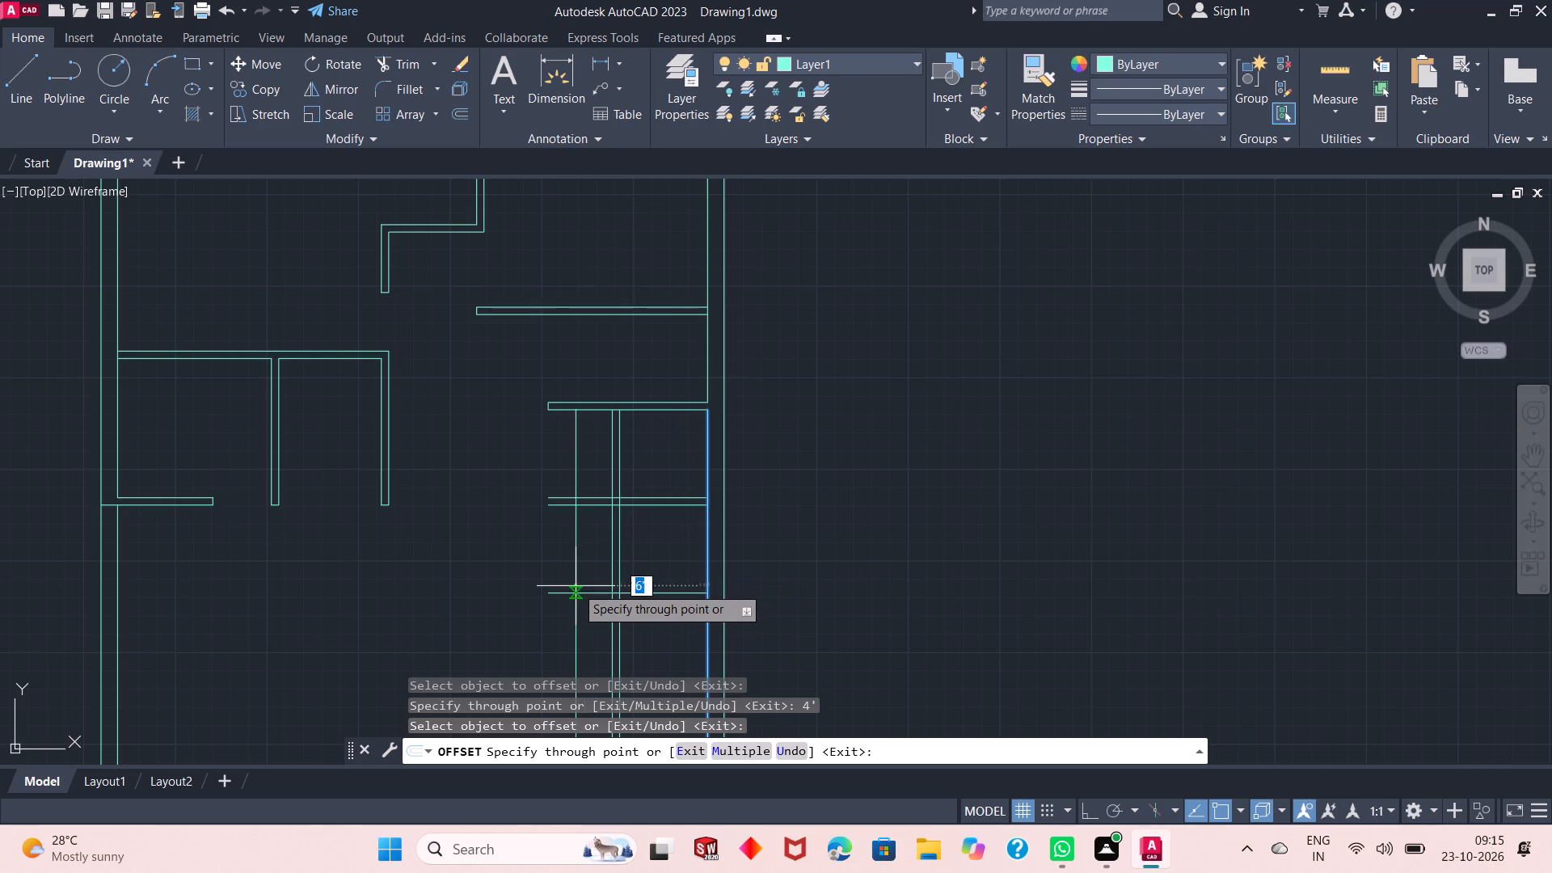
{"action": "type", "text": "7'"}
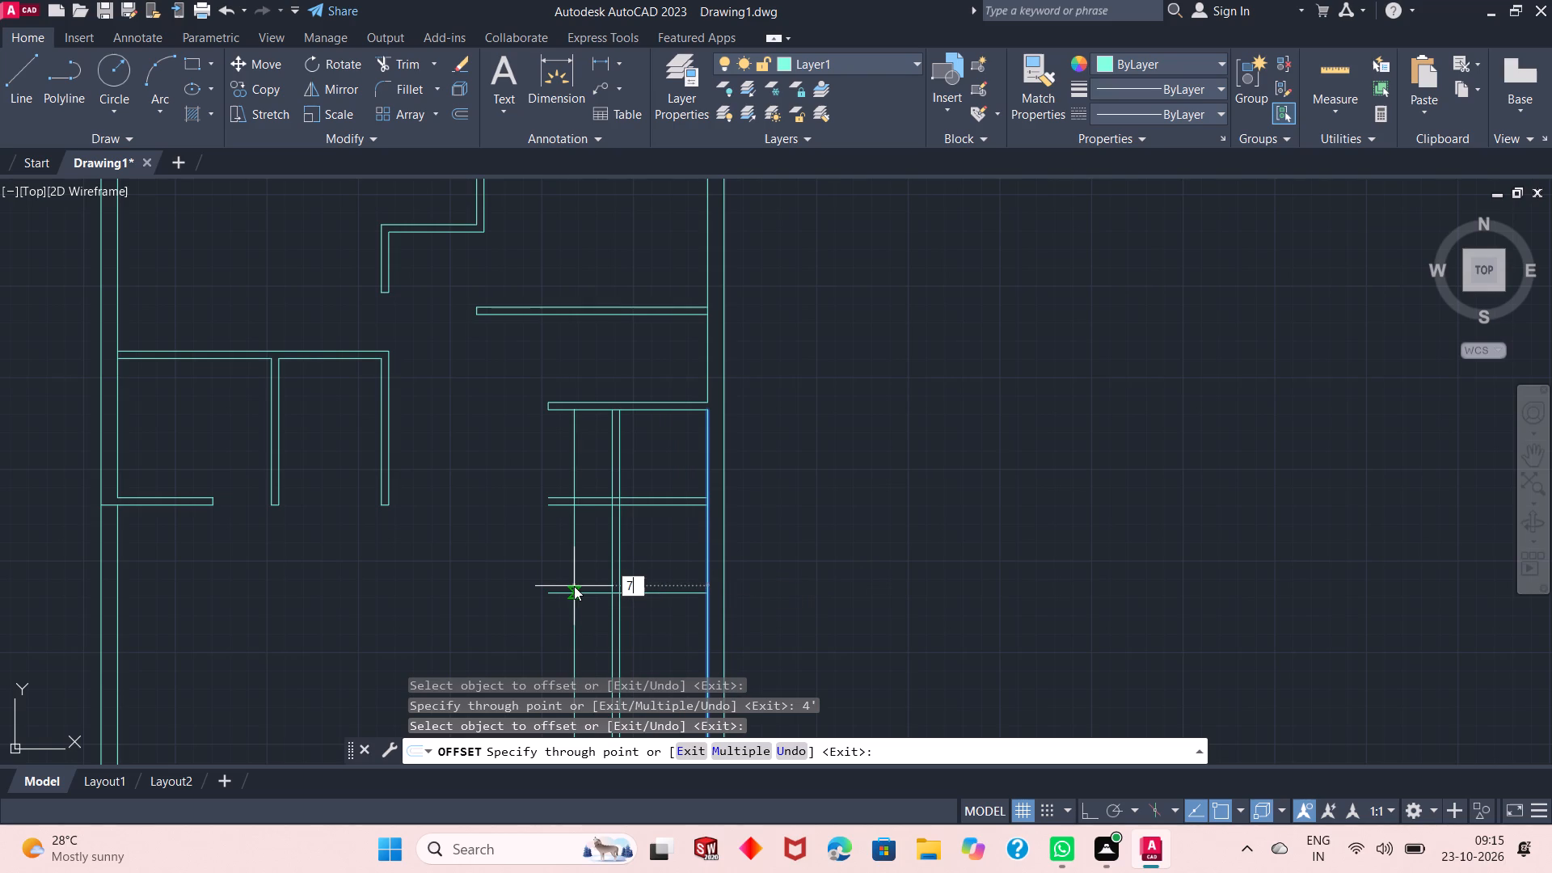
{"action": "key", "text": "6"}
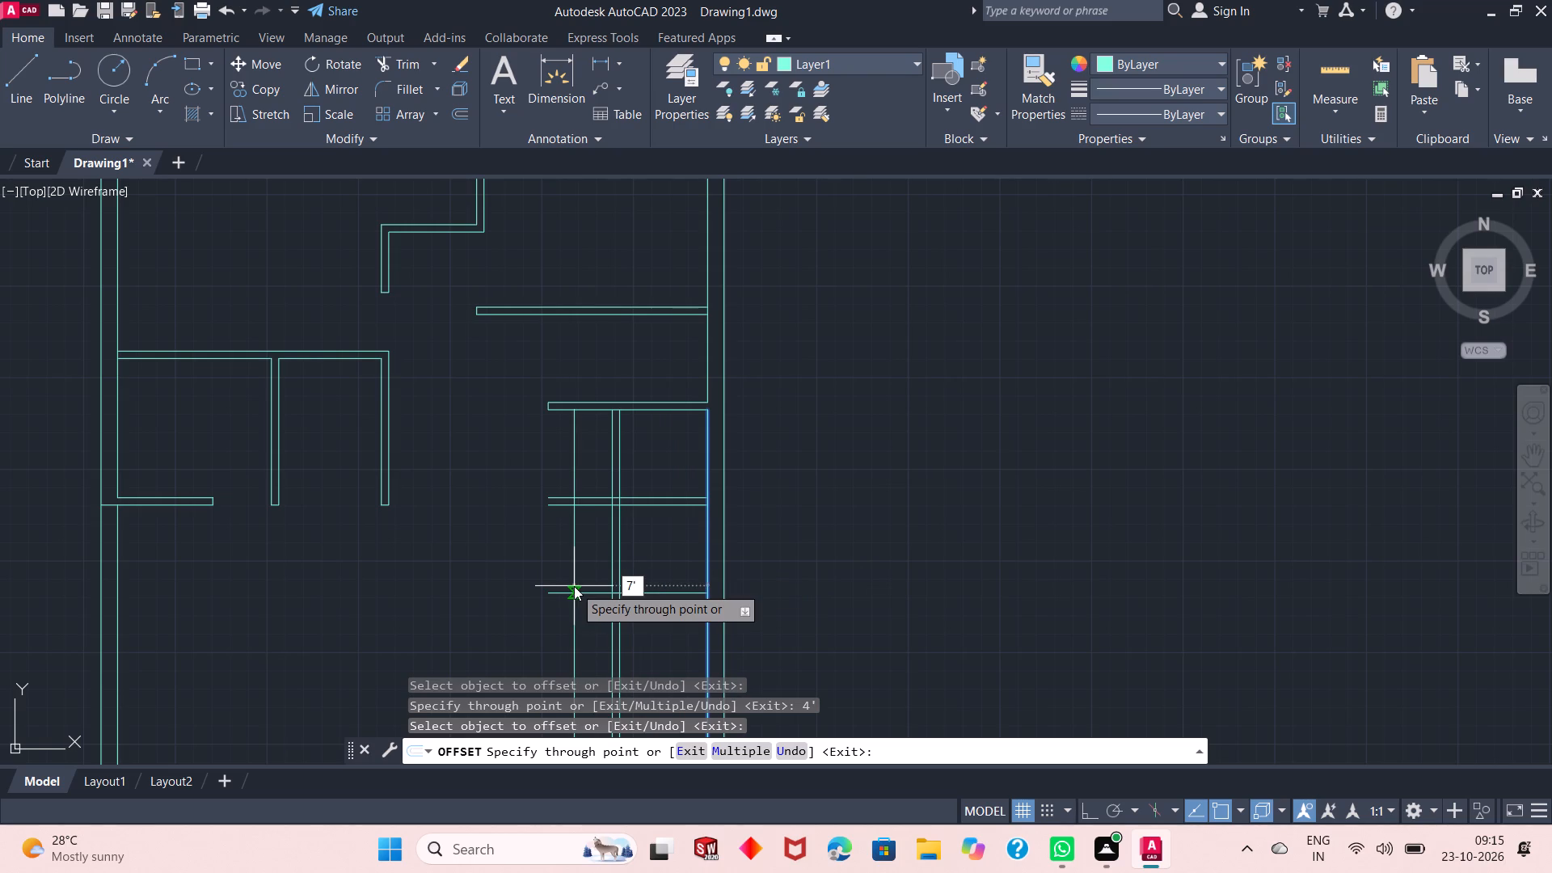
{"action": "key", "text": "shift+quotedbl"}
{"action": "key", "text": "Return"}
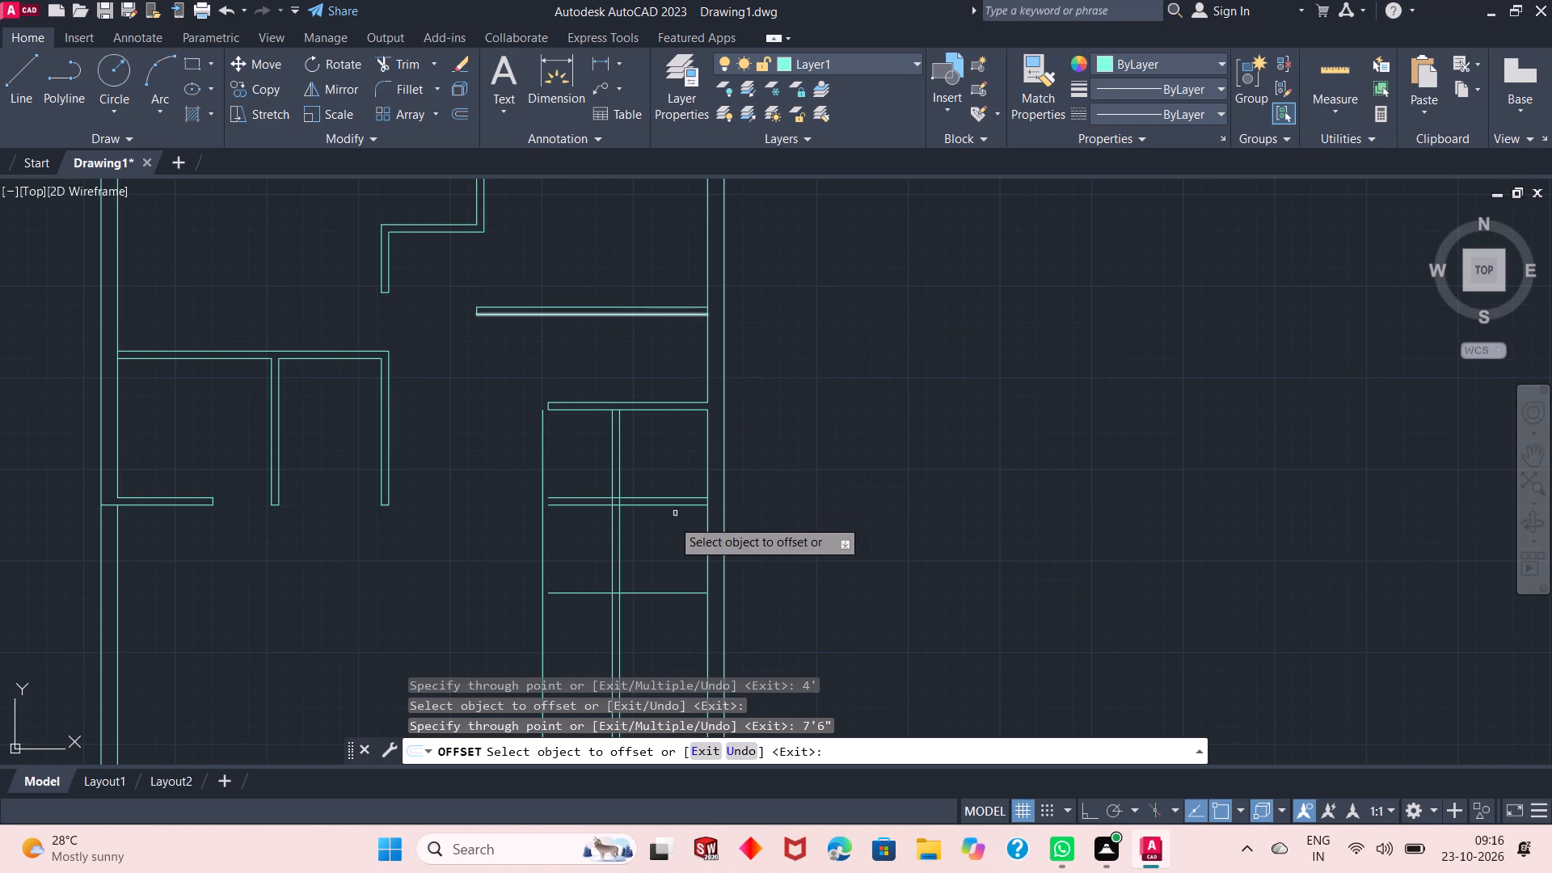
{"action": "left_click", "coordinate": [546, 315]}
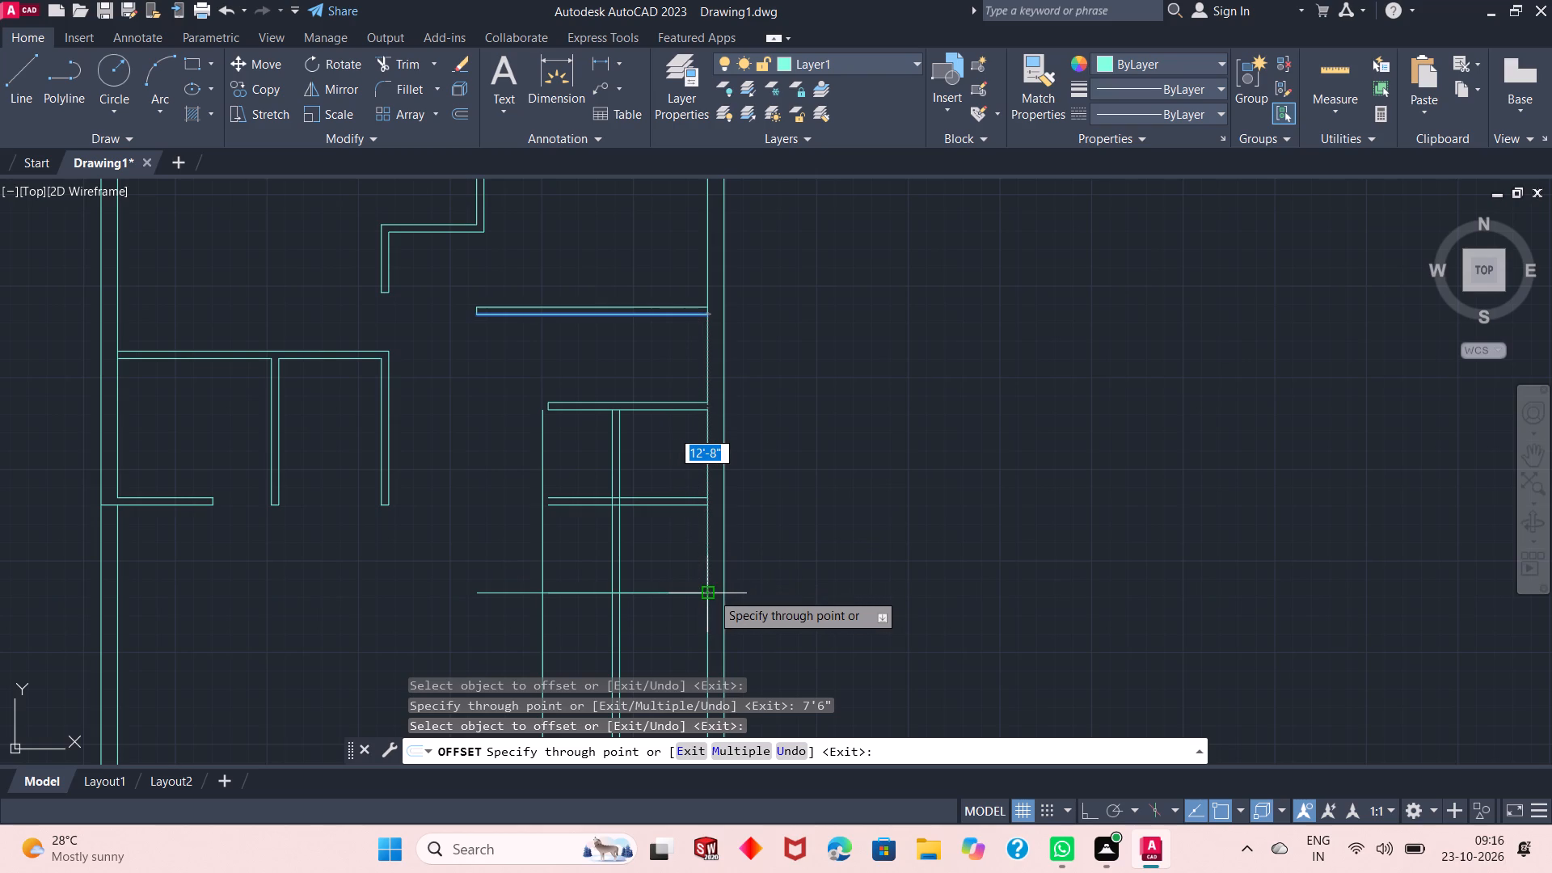
{"action": "key", "text": "Escape"}
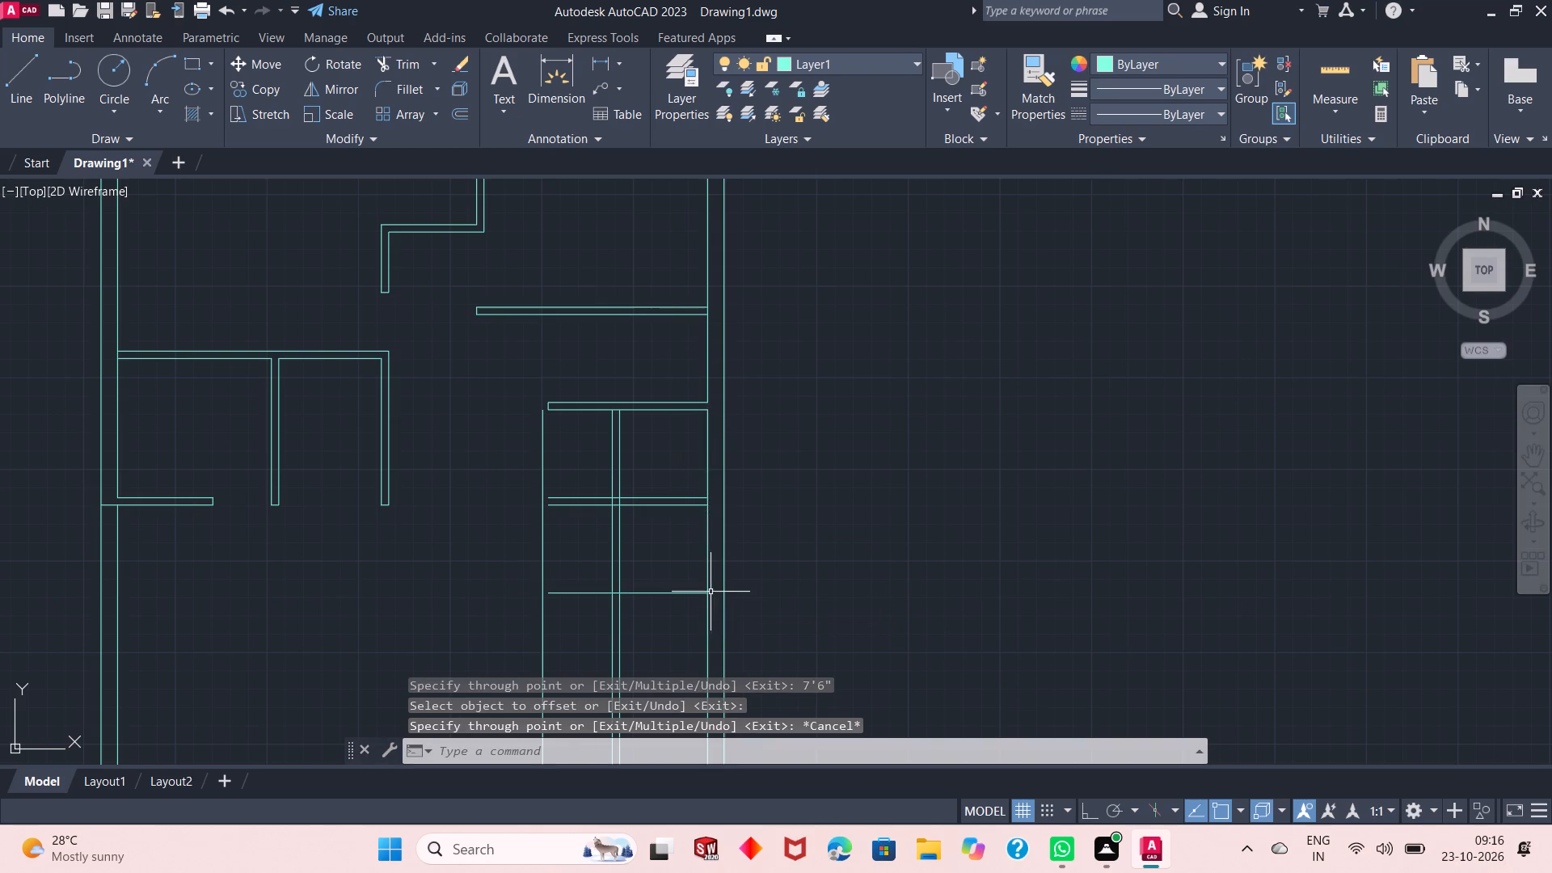
Erase the single horizontal line 4' south of the newest eastern horizontal partition.
{"action": "left_click", "coordinate": [678, 593]}
{"action": "right_click", "coordinate": [872, 493]}
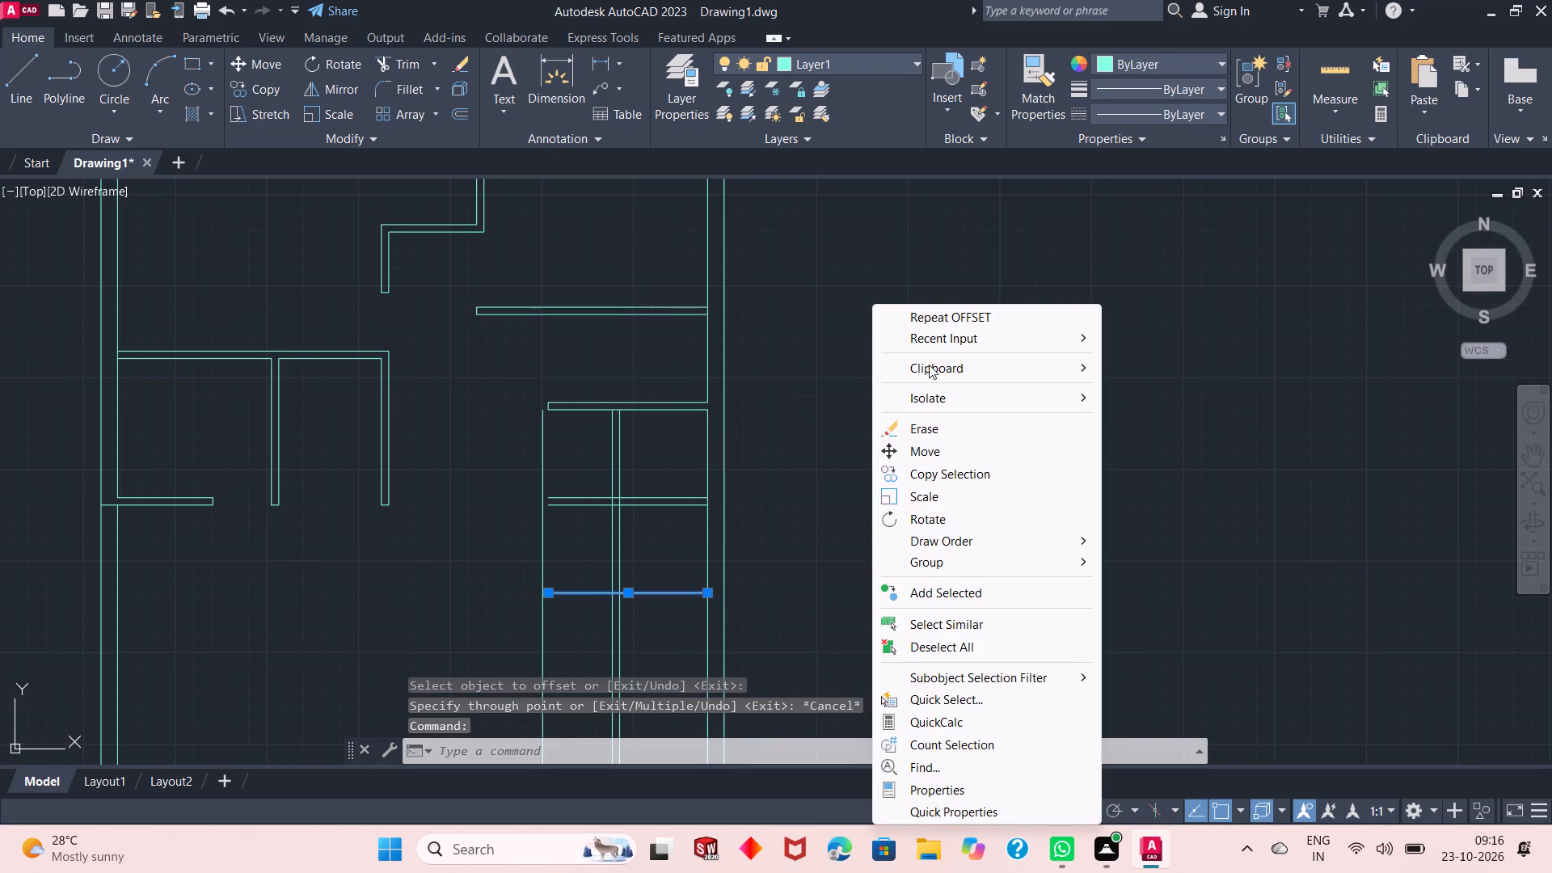
{"action": "left_click", "coordinate": [919, 431]}
Offset the lower face of the upper eastern horizontal partition 12'8" south.
{"action": "right_click", "coordinate": [915, 384]}
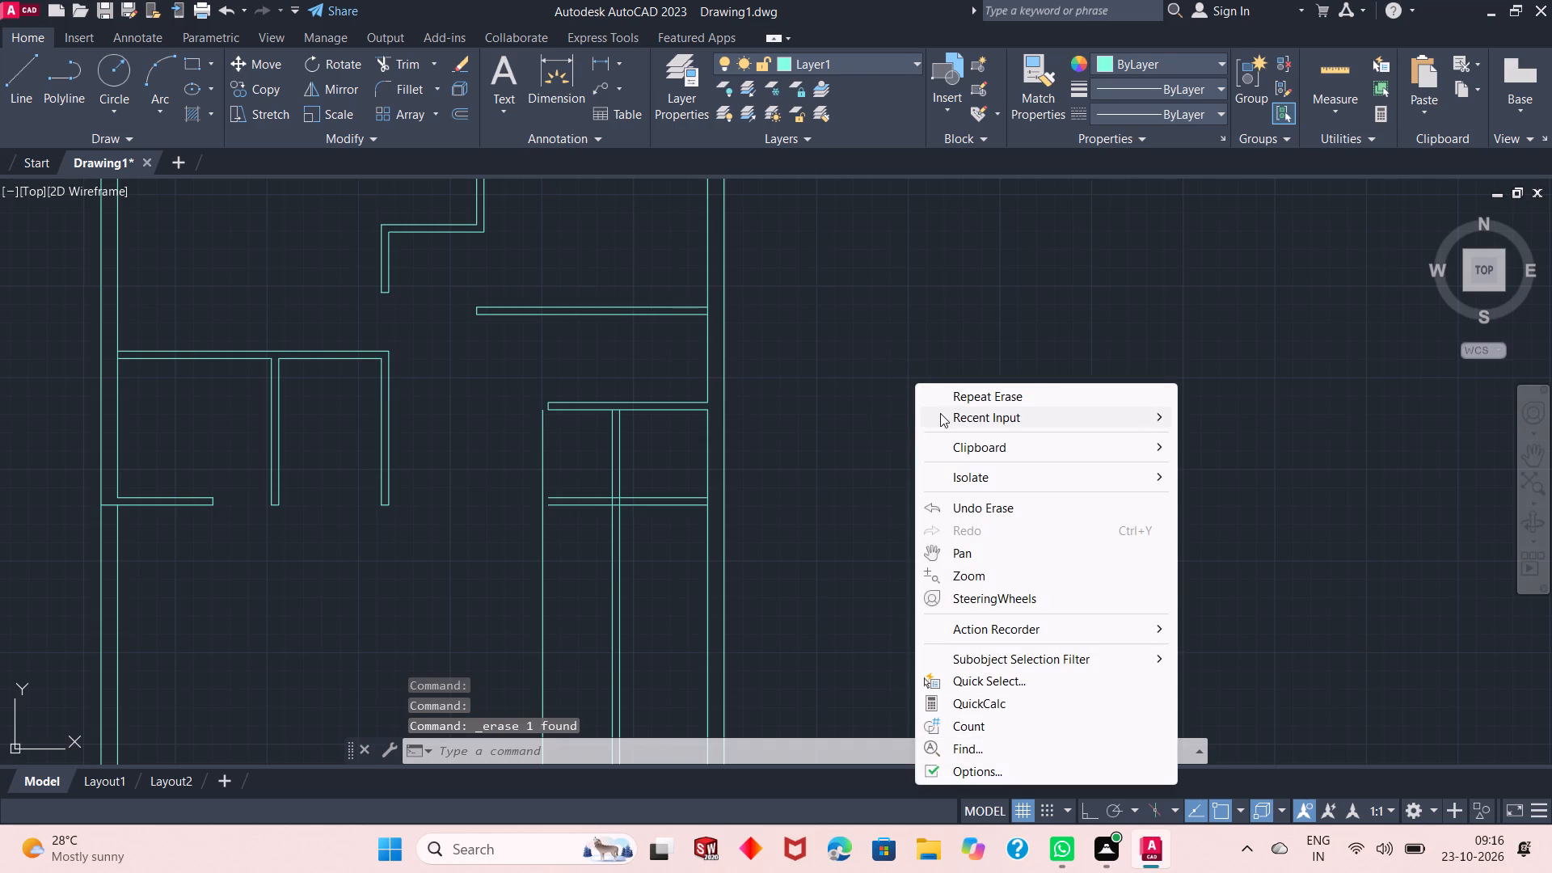
{"action": "left_click", "coordinate": [940, 413]}
{"action": "left_click", "coordinate": [1240, 436]}
{"action": "right_click", "coordinate": [858, 363]}
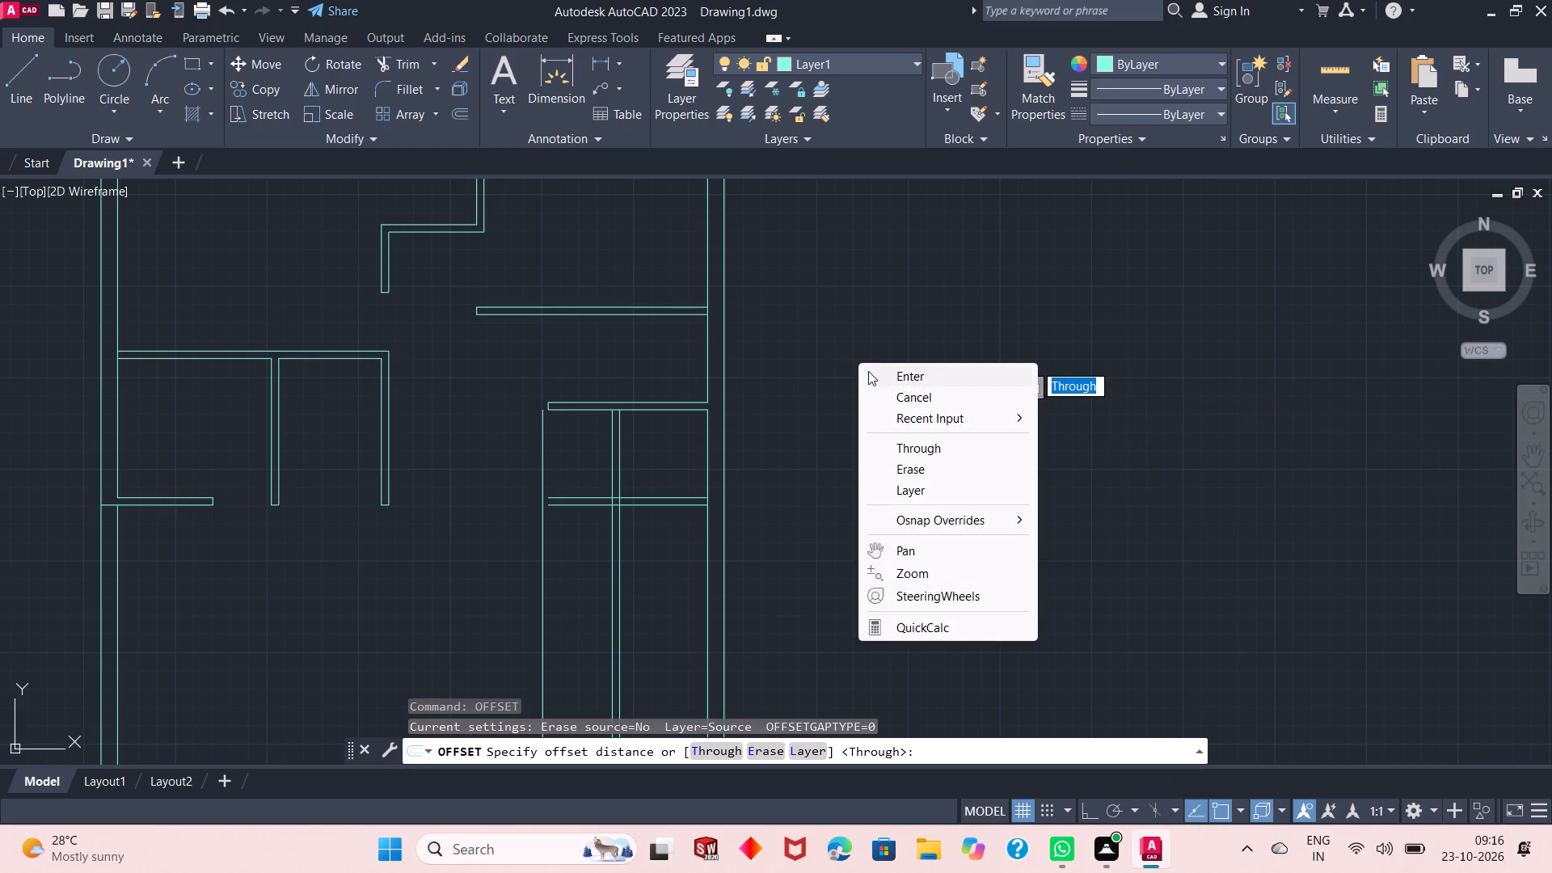
{"action": "left_click", "coordinate": [871, 373]}
{"action": "left_click", "coordinate": [643, 314]}
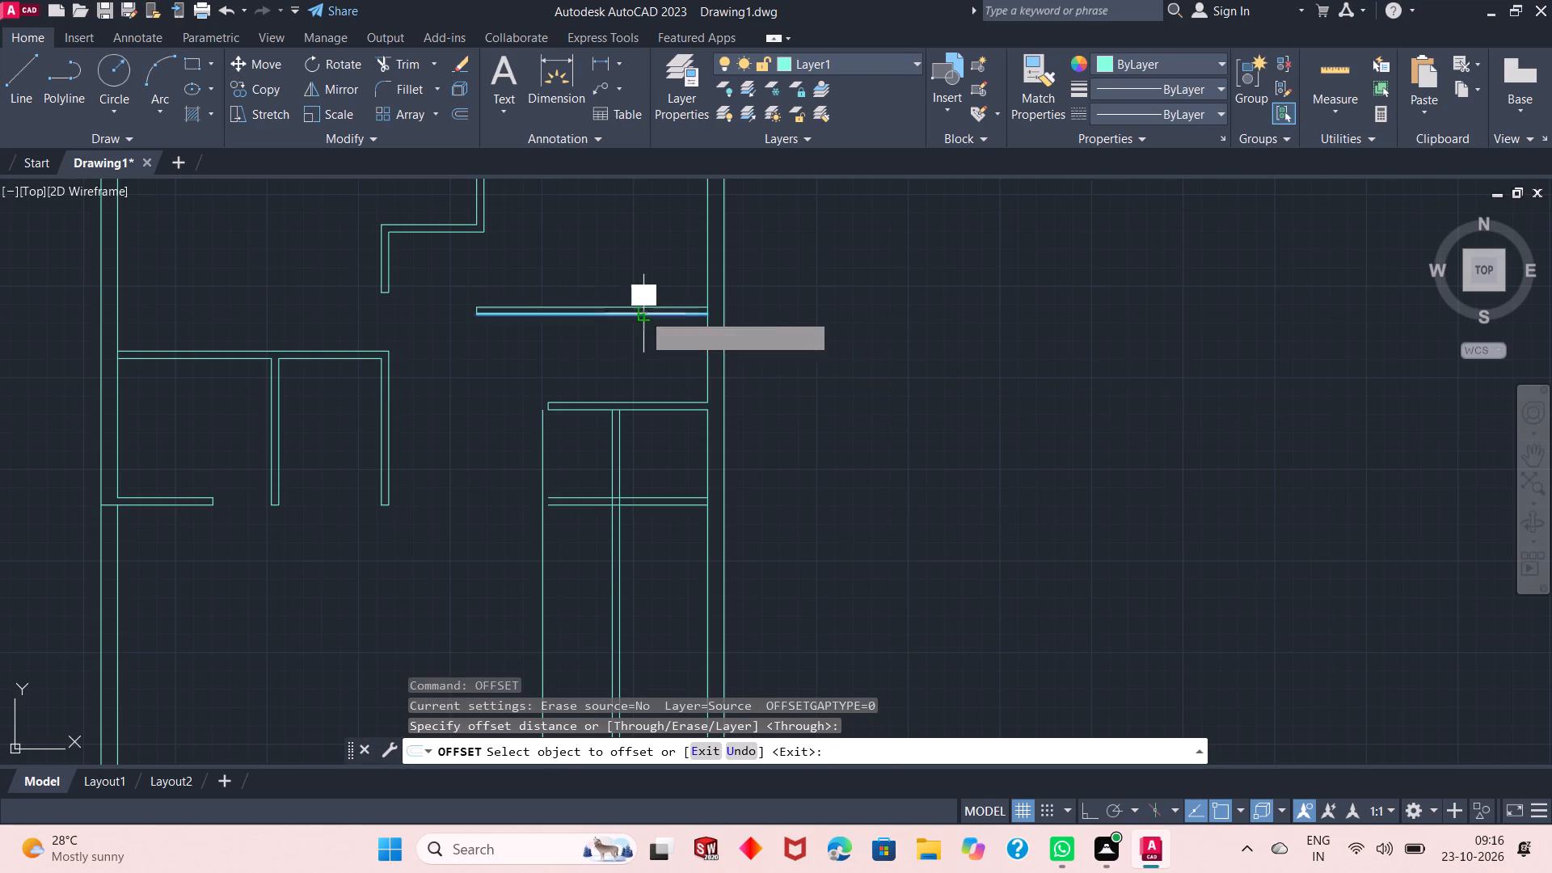
{"action": "type", "text": "12'8\""}
{"action": "key", "text": "Return"}
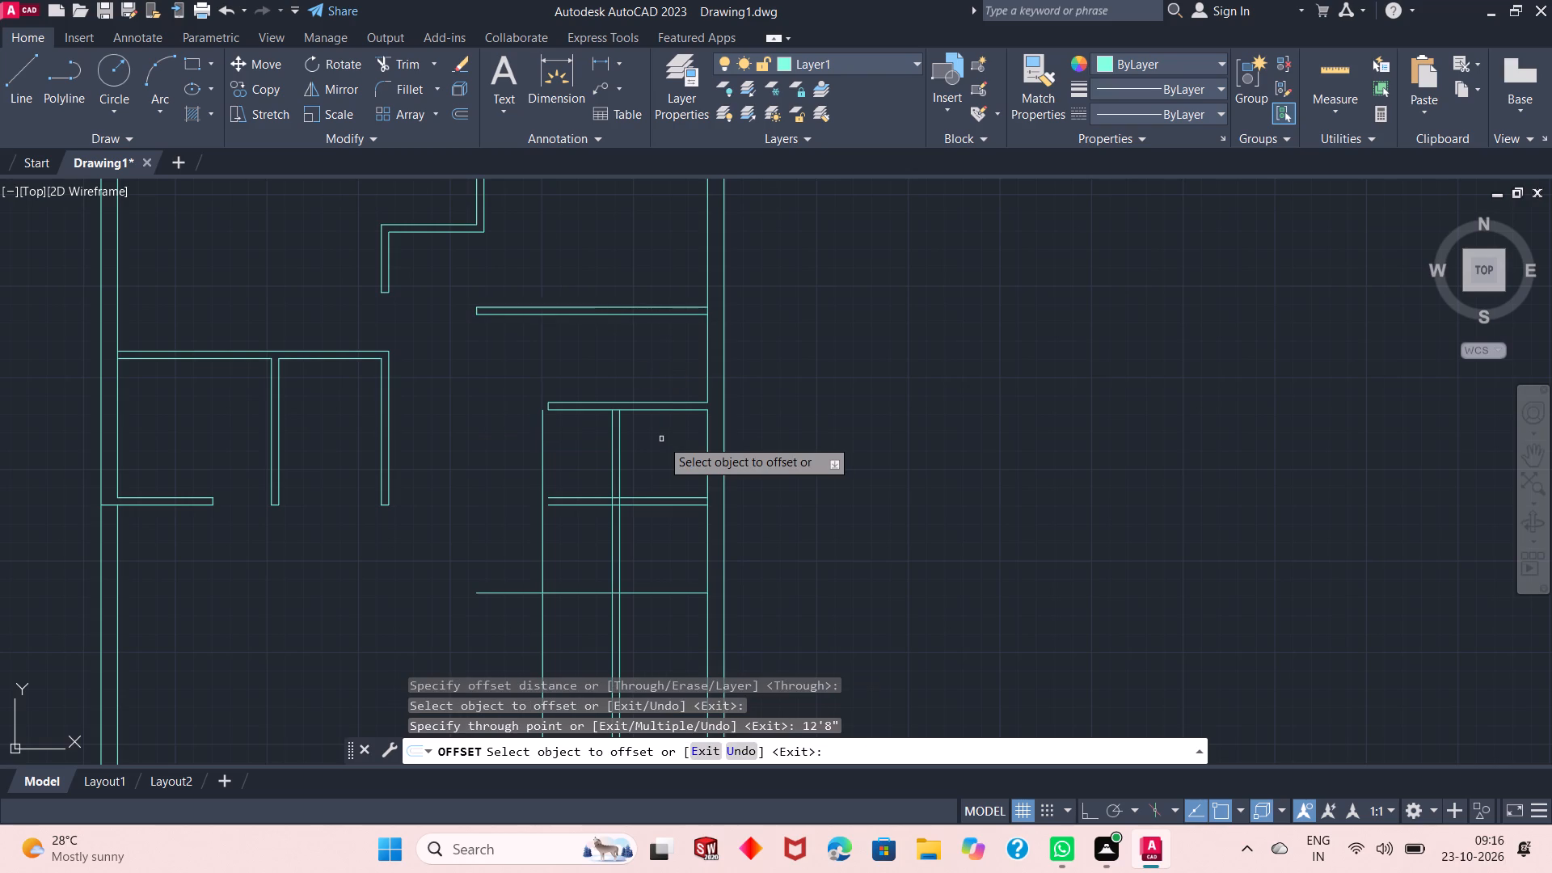
Offset the new horizontal line 4" south to give the southern partition its thickness.
{"action": "left_click", "coordinate": [653, 592]}
{"action": "key", "text": "4"}
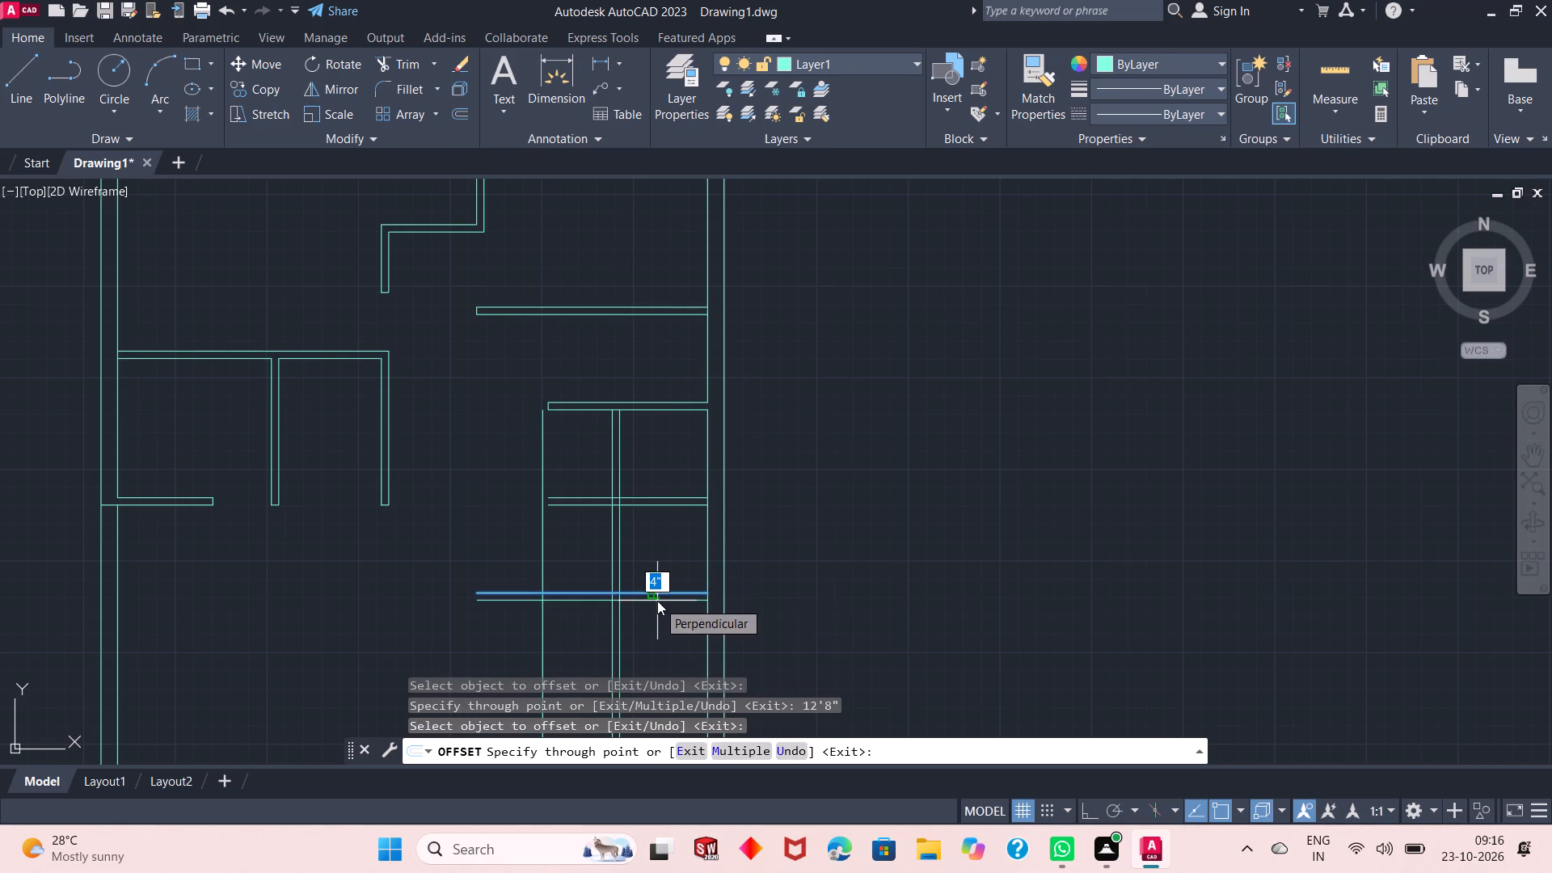
{"action": "key", "text": "shift+quotedbl"}
{"action": "key", "text": "Return"}
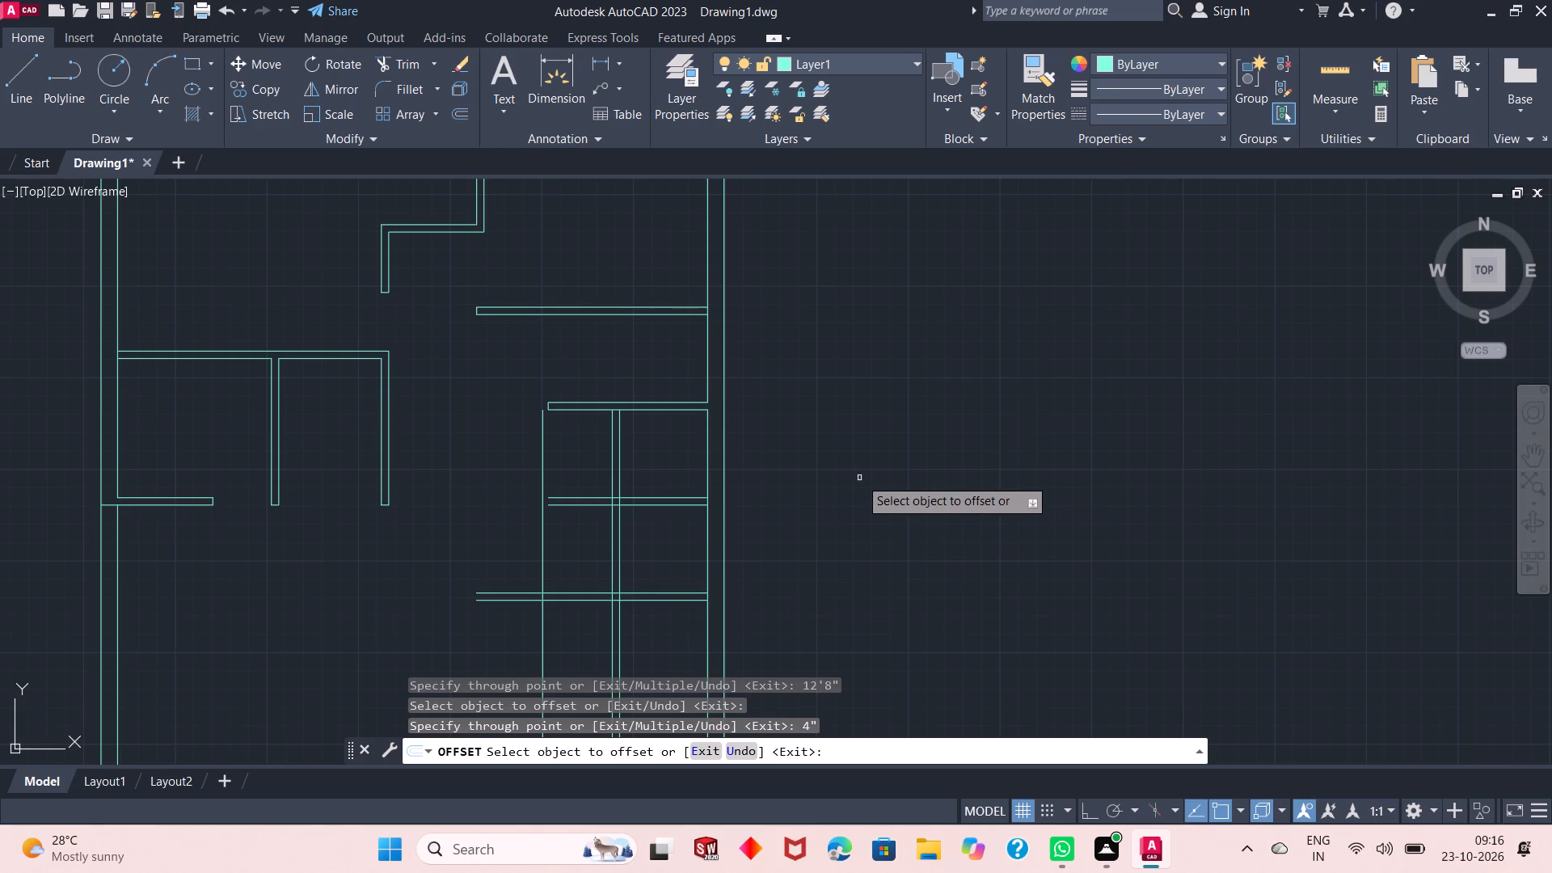
{"action": "right_click", "coordinate": [859, 478]}
{"action": "left_click", "coordinate": [883, 486]}
Draw a 4" line closing the west end of the new southern partition.
{"action": "right_click", "coordinate": [883, 486]}
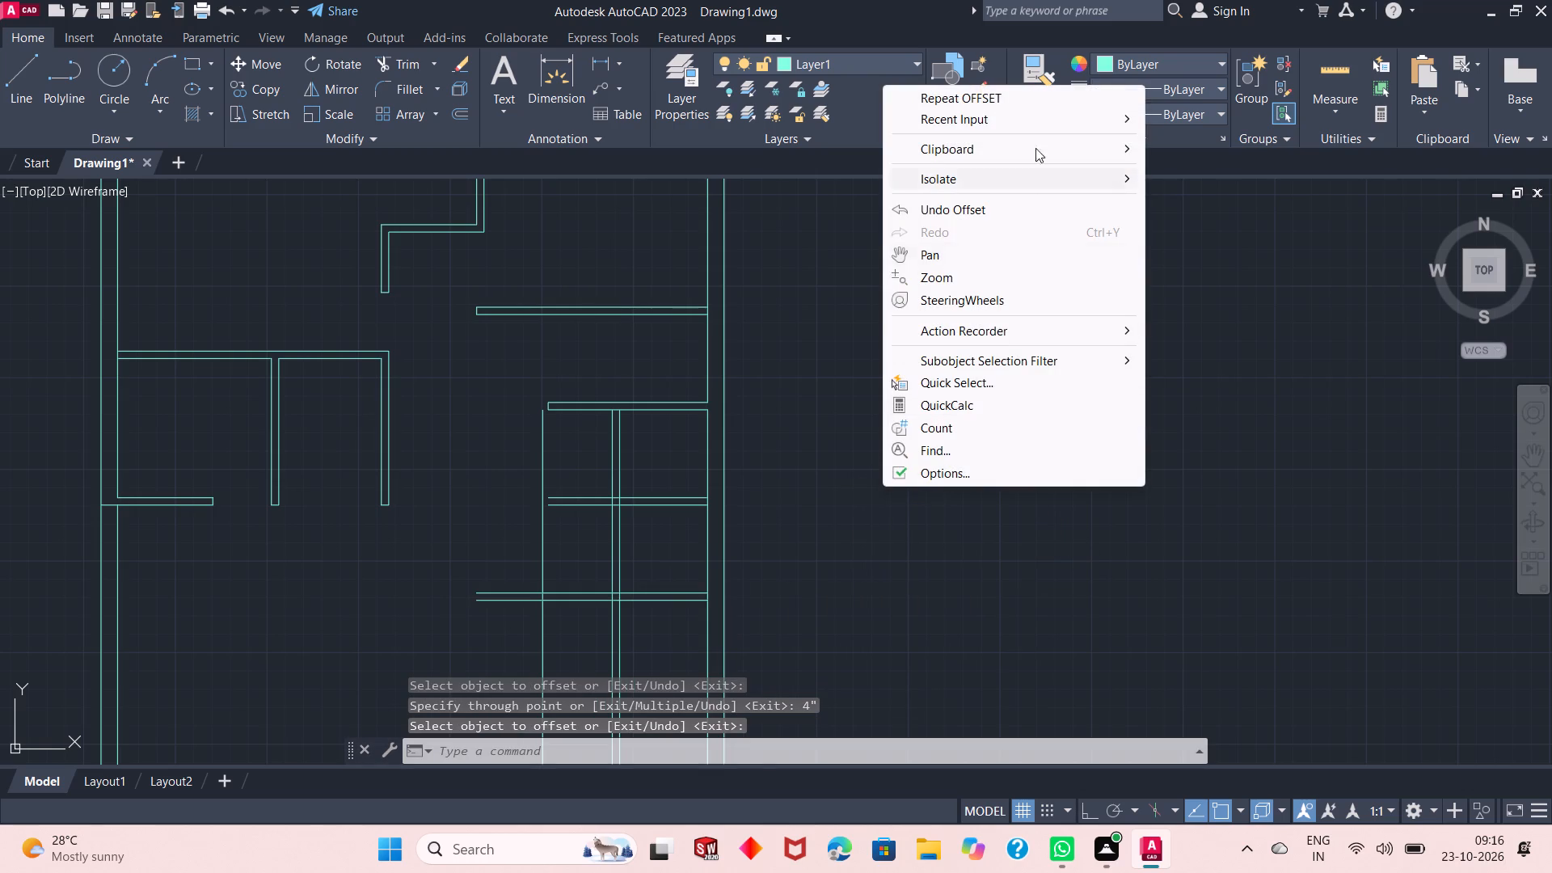
{"action": "left_click", "coordinate": [1037, 116]}
{"action": "left_click", "coordinate": [1172, 181]}
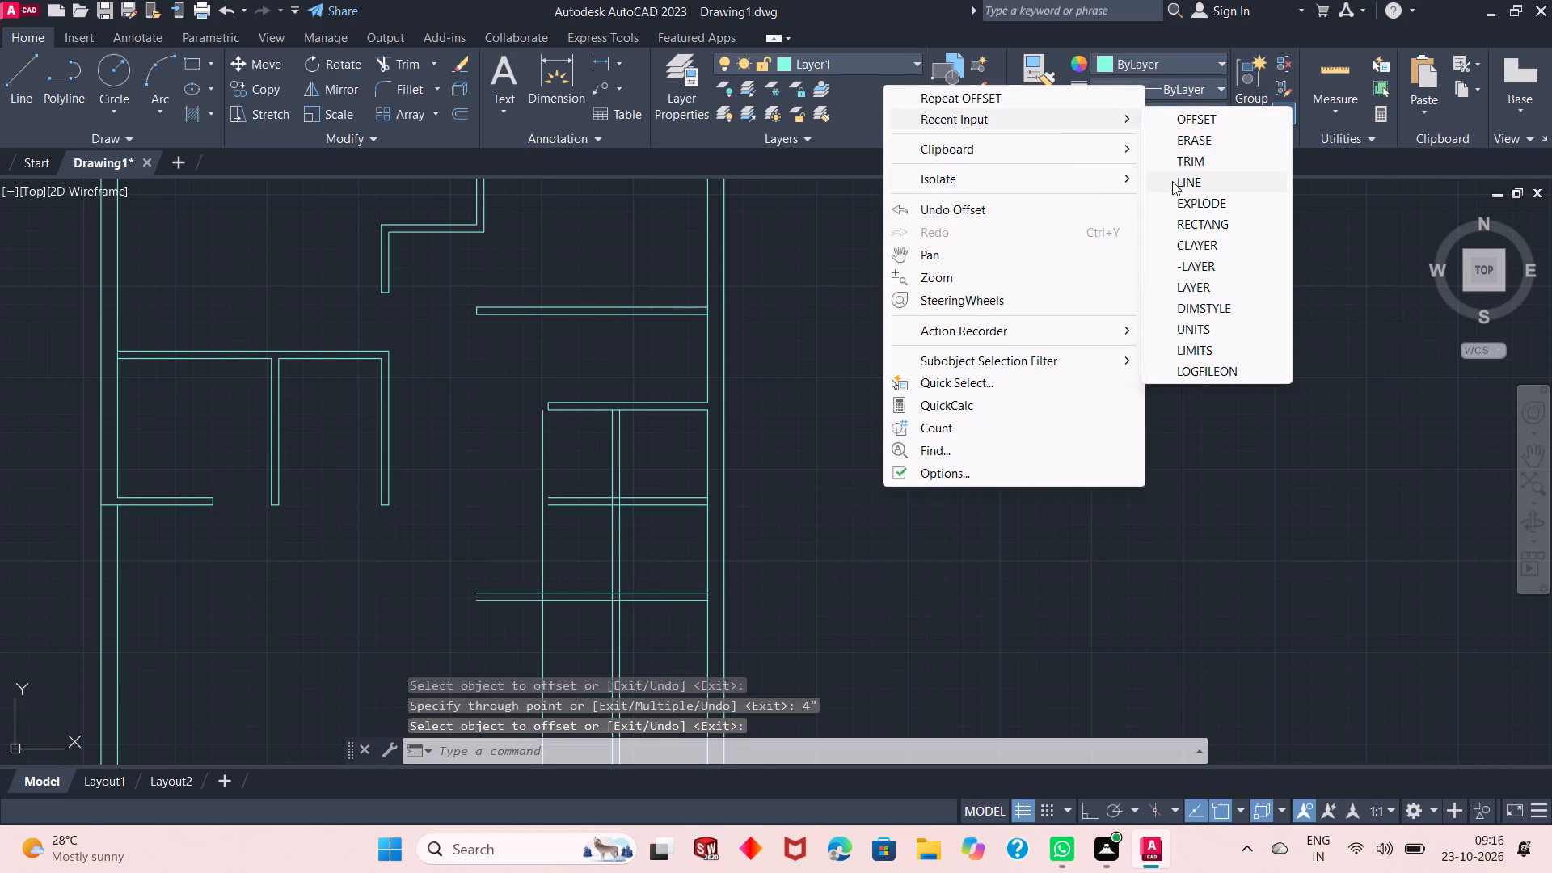
{"action": "scroll", "coordinate": [427, 601], "scroll_direction": "up", "scroll_amount": 2}
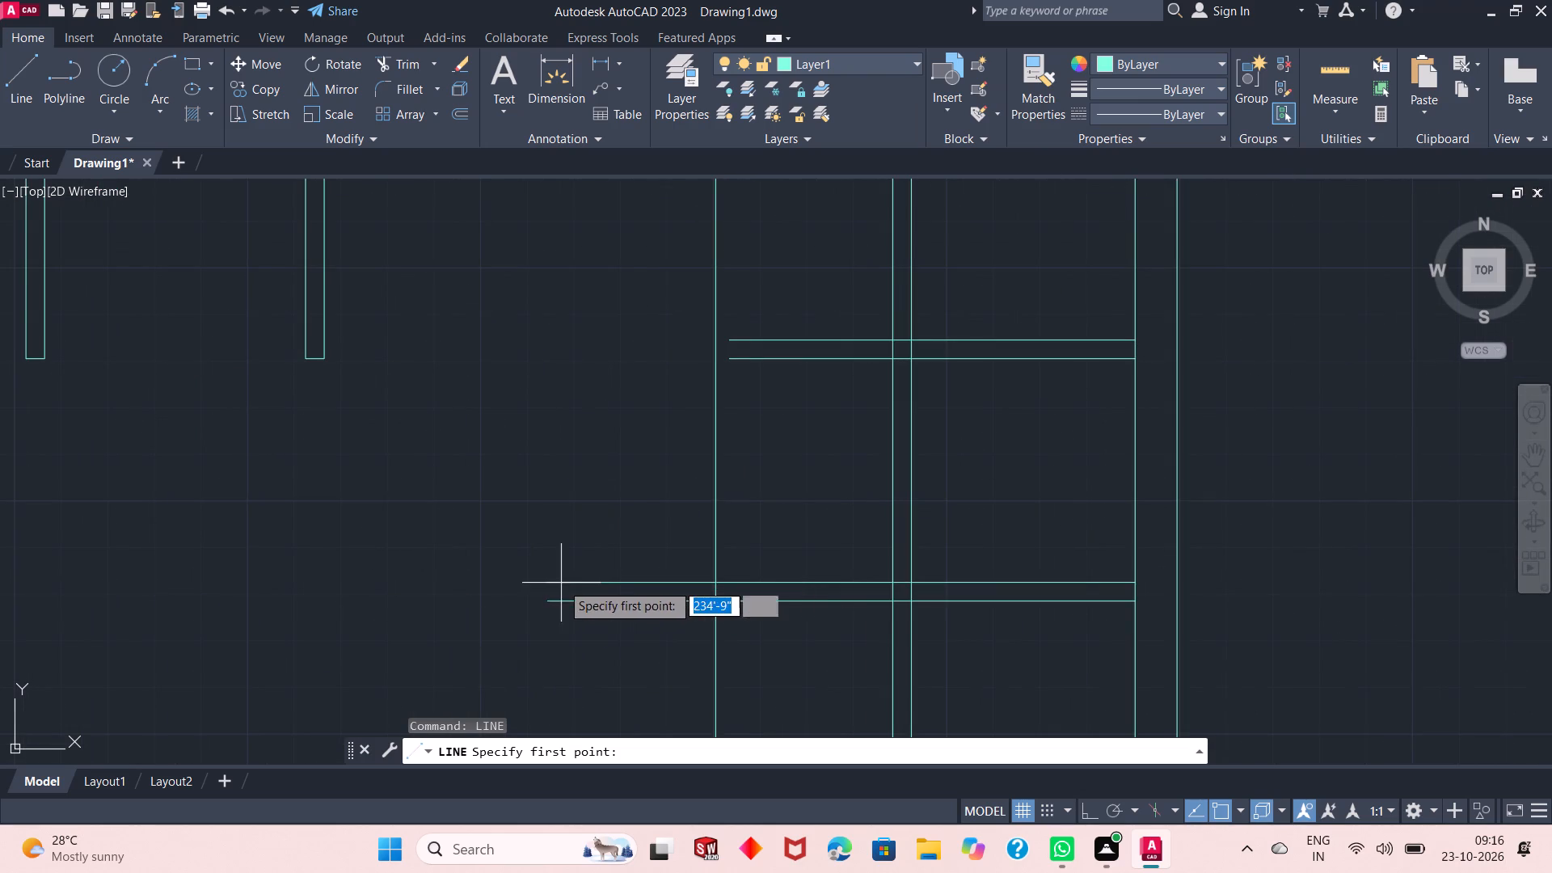
{"action": "left_click", "coordinate": [552, 586]}
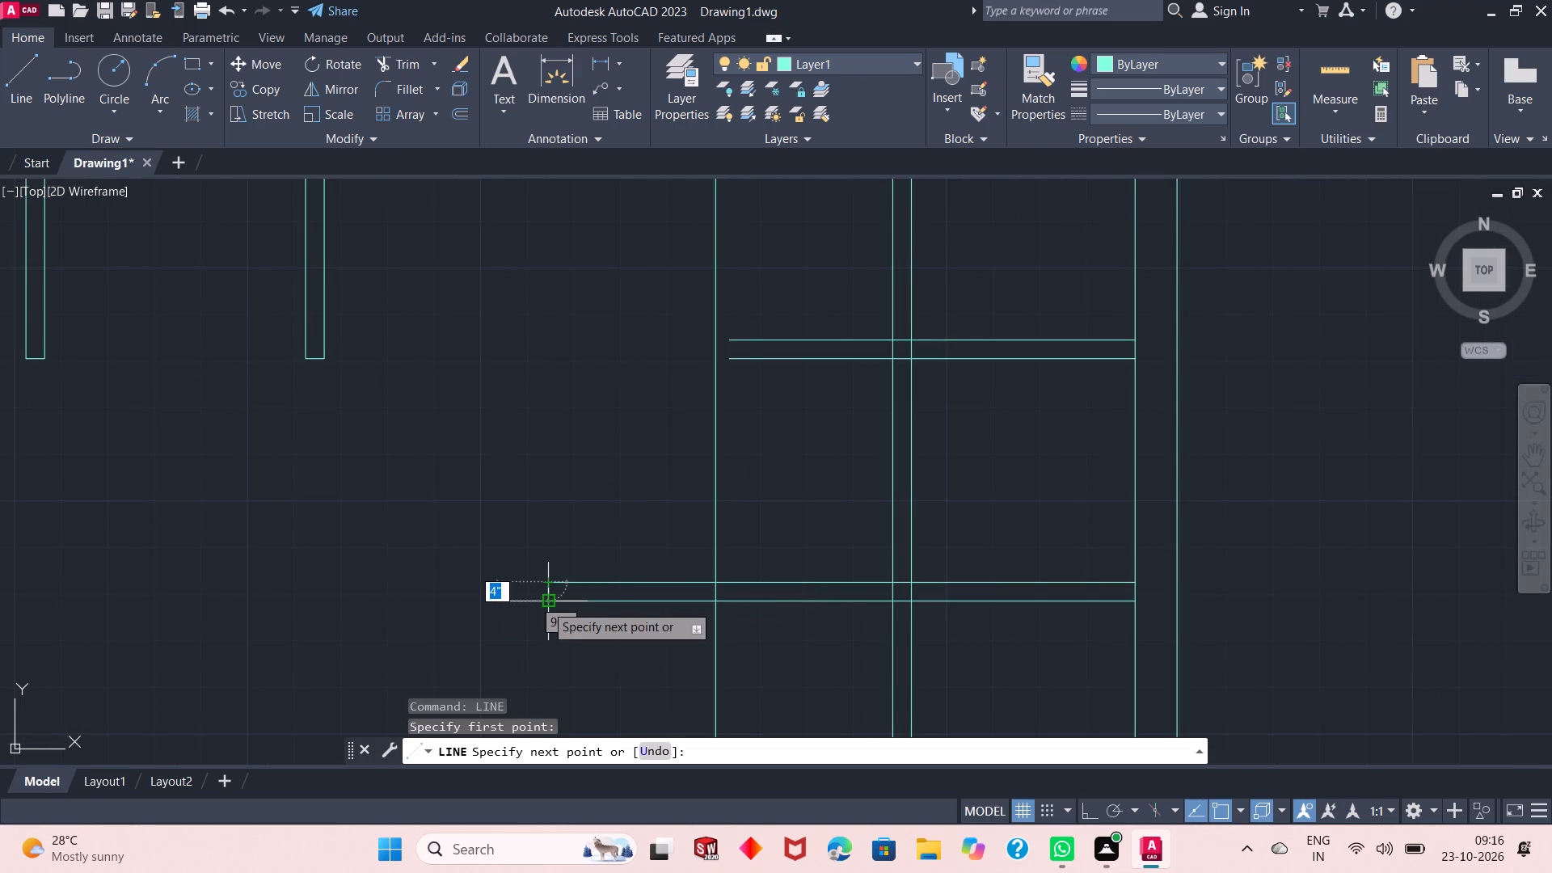
{"action": "left_click", "coordinate": [545, 604]}
{"action": "key", "text": "Escape"}
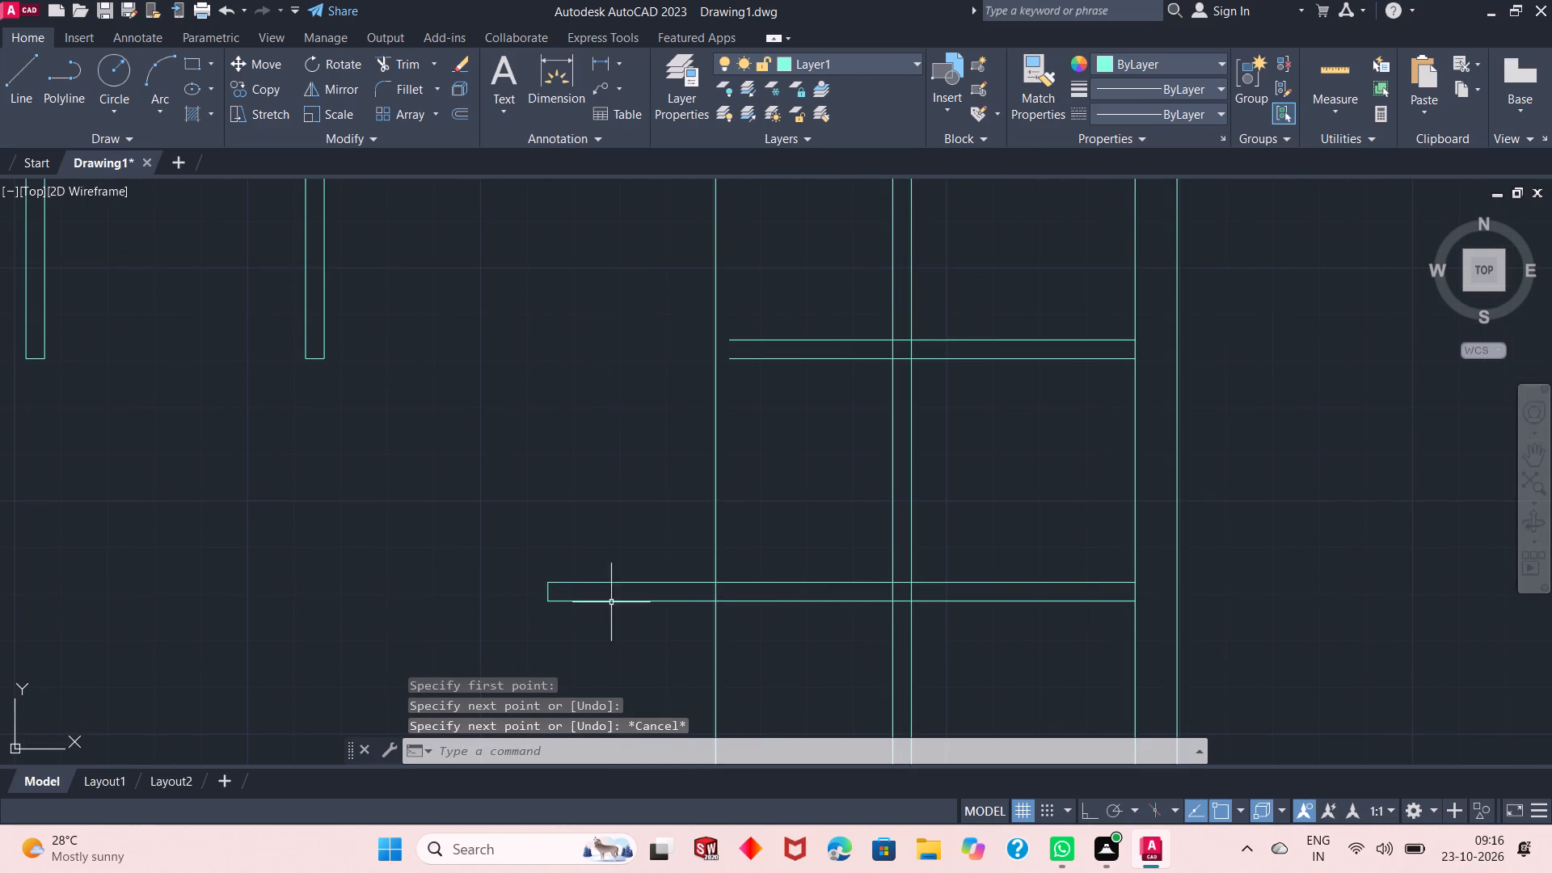
Offset the vertical line that lies 7'6" from the east outer wall 4" west to form a partition.
{"action": "scroll", "coordinate": [633, 575], "scroll_direction": "down", "scroll_amount": 2}
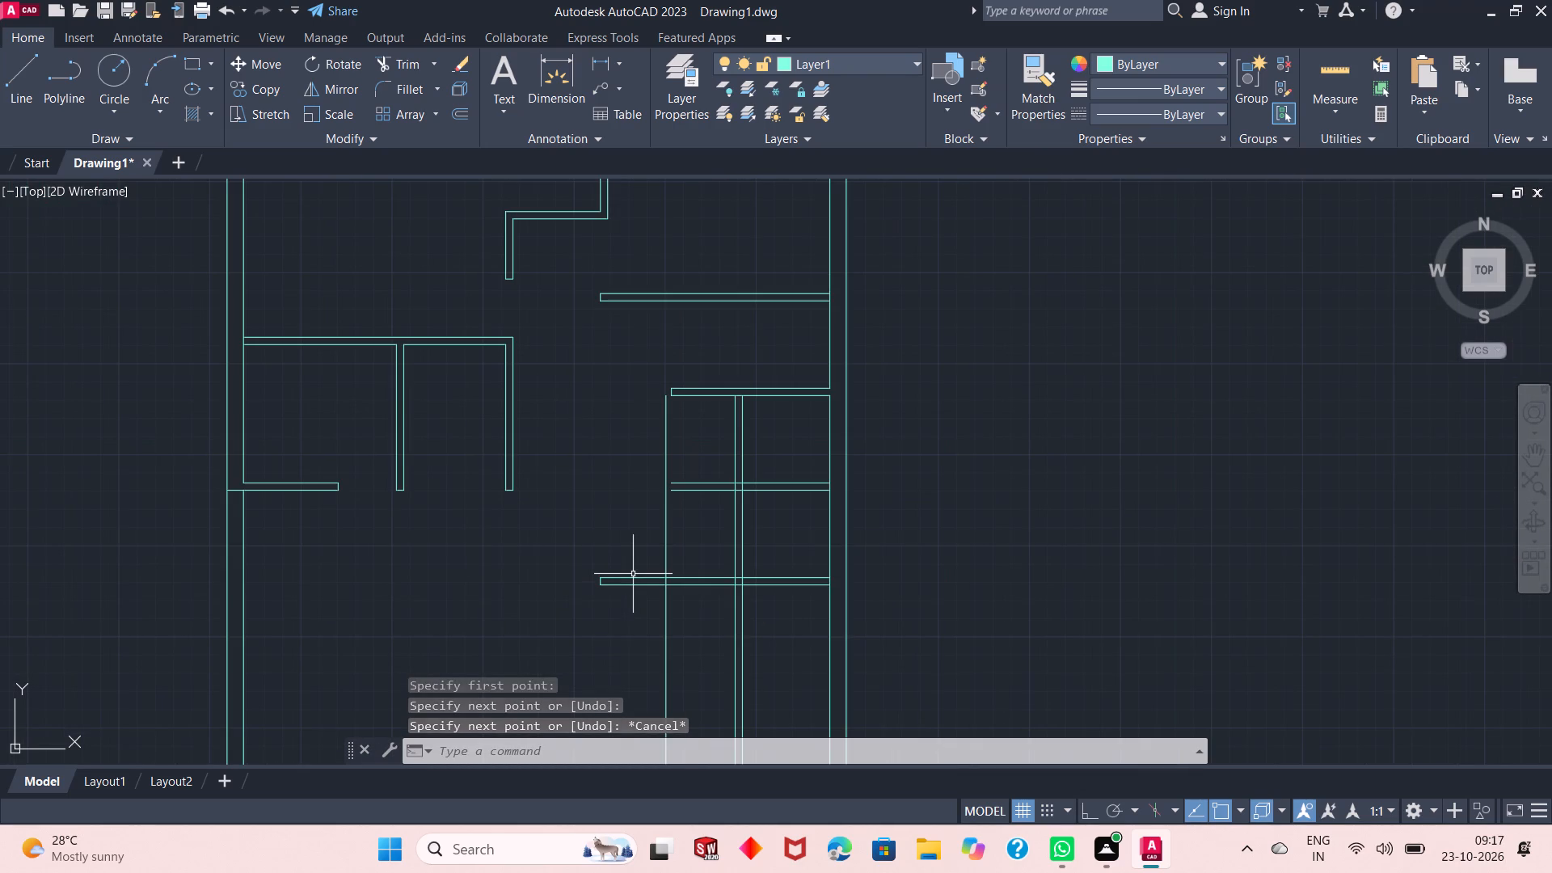
{"action": "right_click", "coordinate": [1001, 431]}
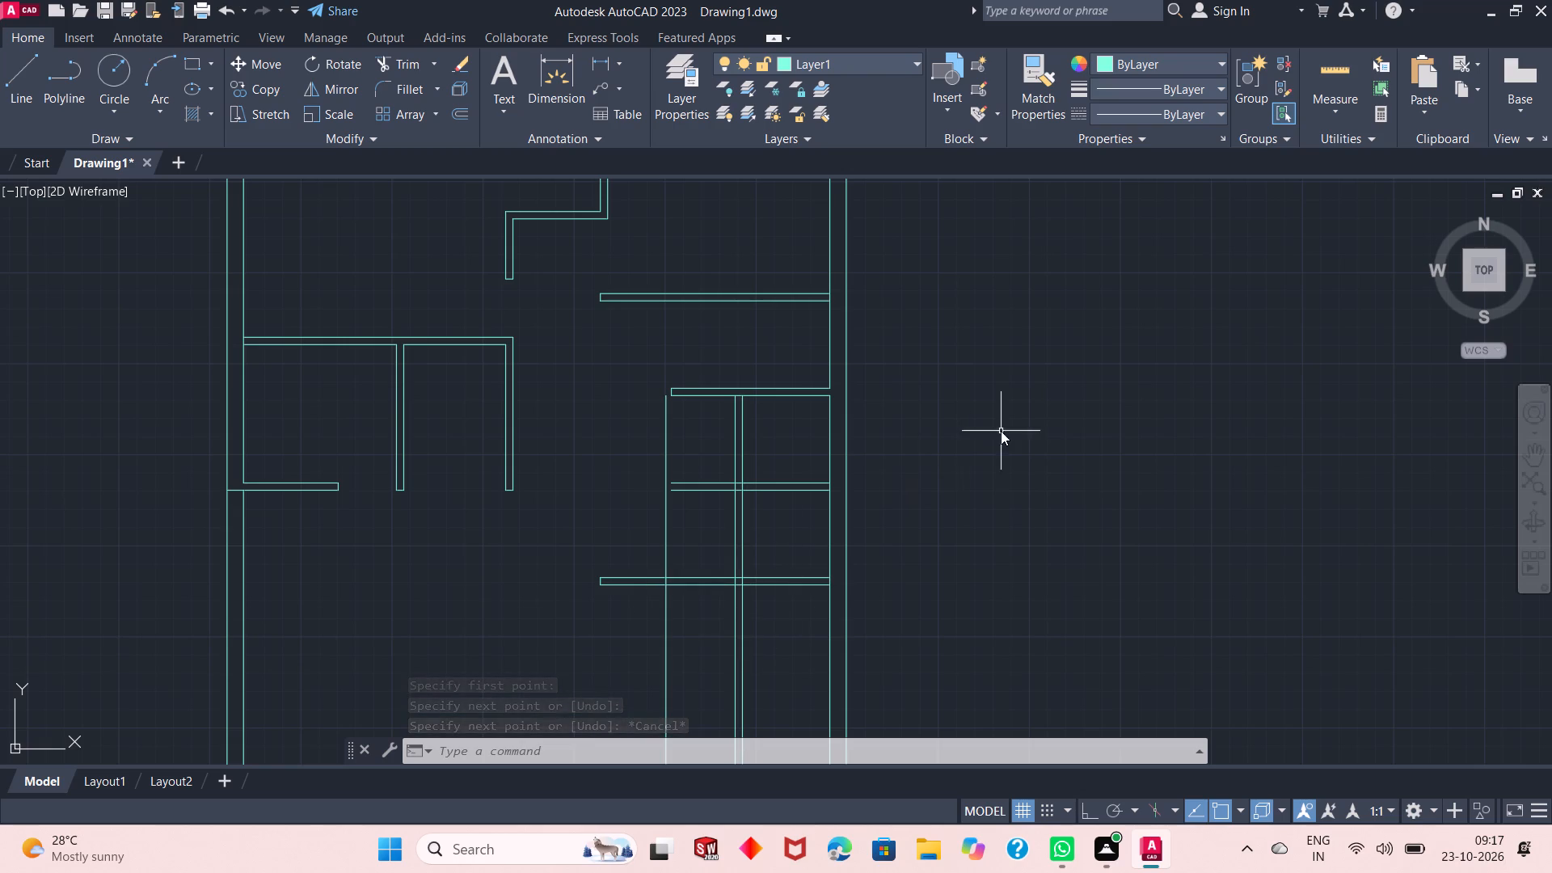
{"action": "left_click", "coordinate": [1165, 69]}
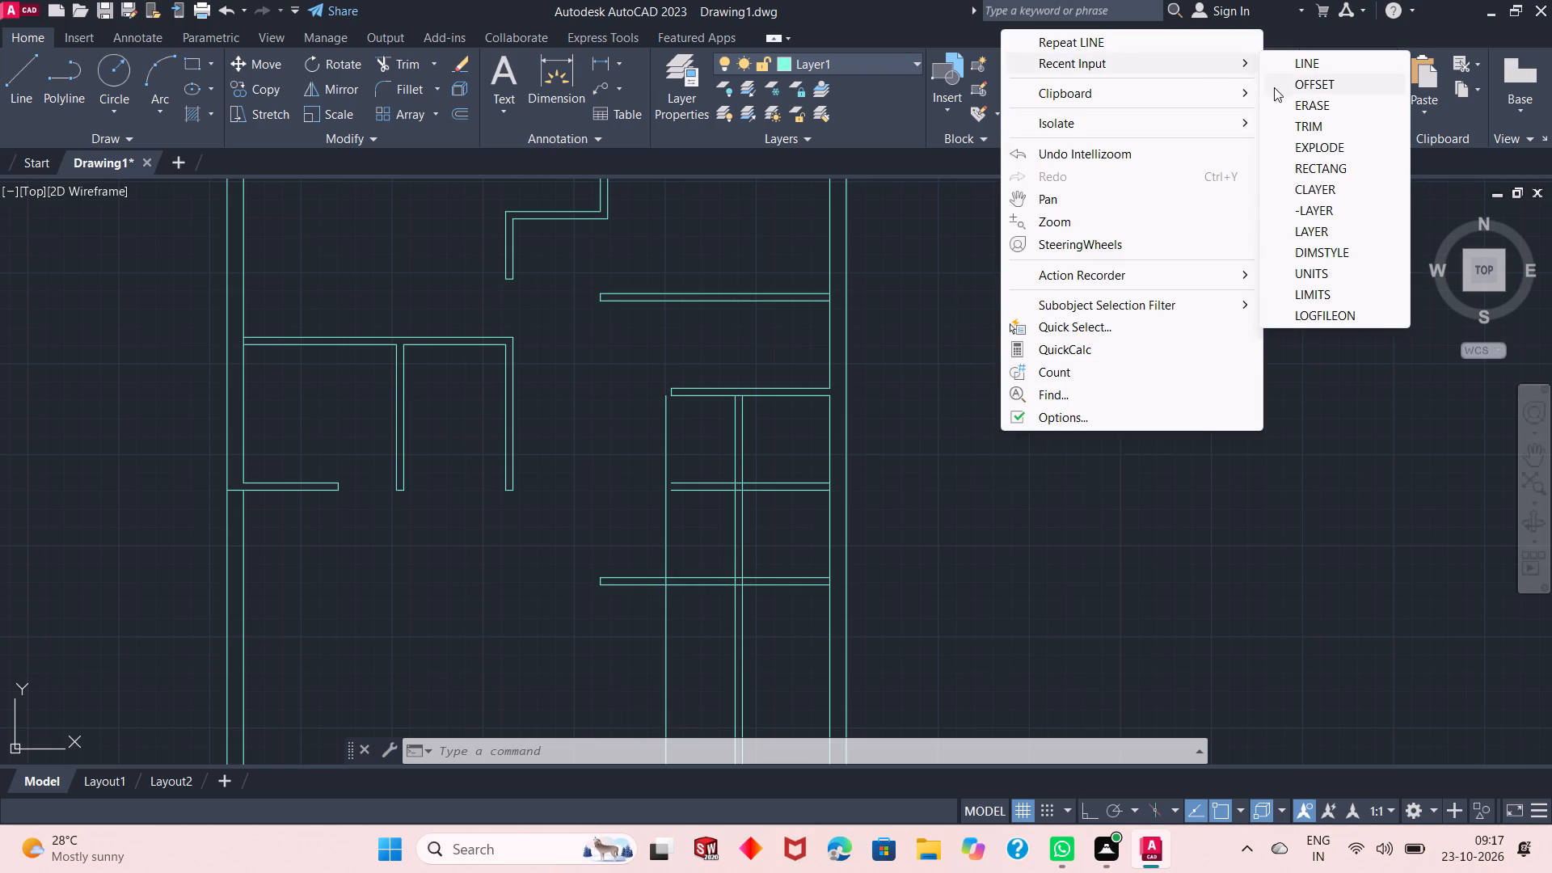
{"action": "left_click", "coordinate": [1281, 87]}
{"action": "right_click", "coordinate": [600, 373]}
{"action": "left_click", "coordinate": [619, 388]}
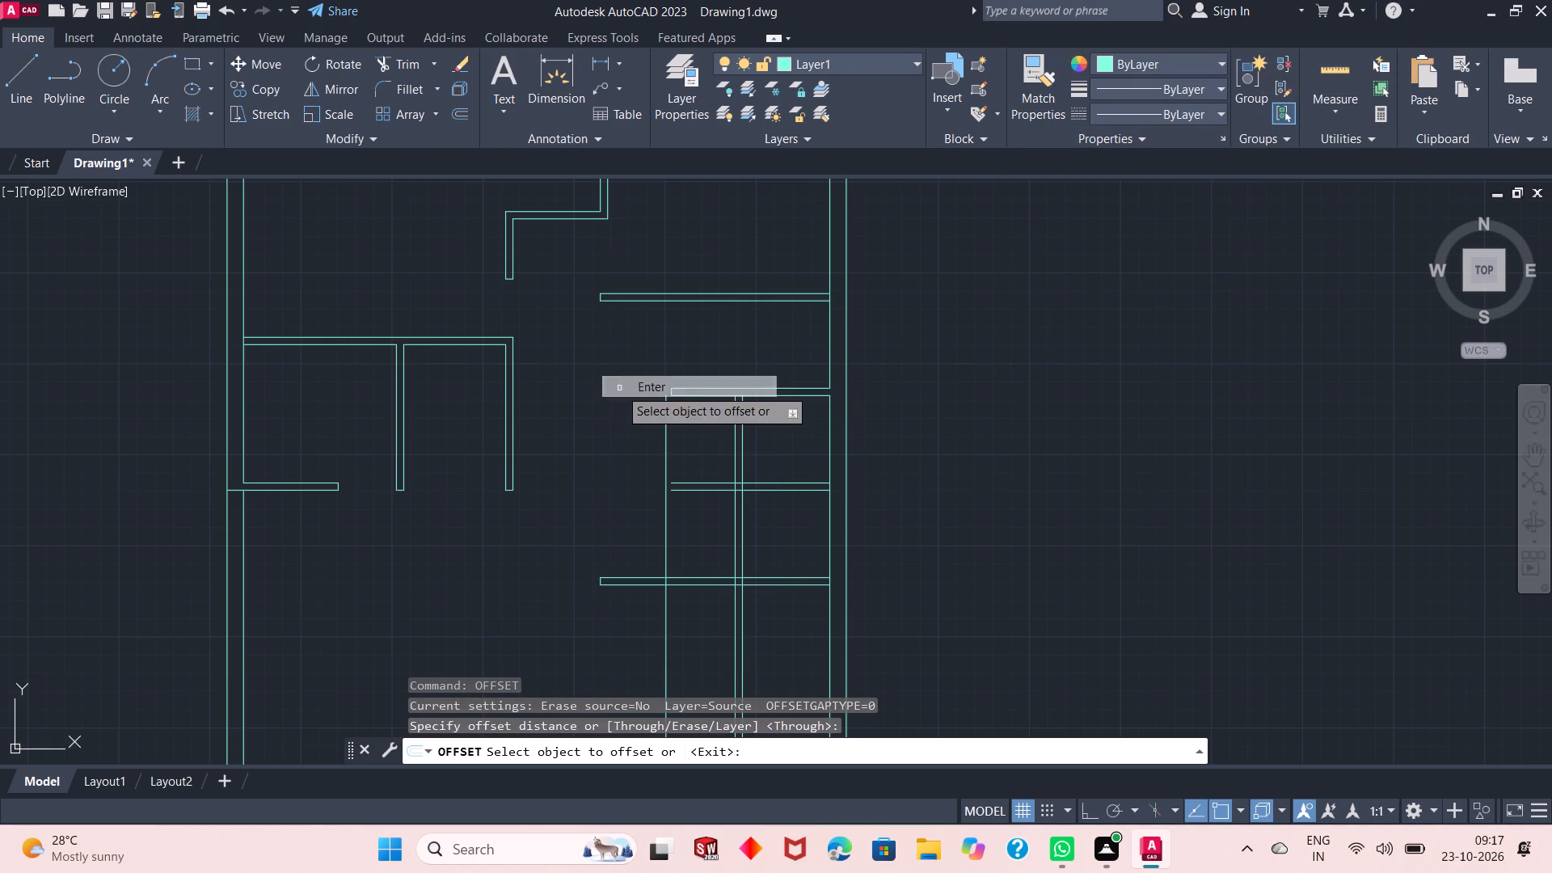
{"action": "left_click", "coordinate": [670, 457]}
{"action": "left_click", "coordinate": [668, 450]}
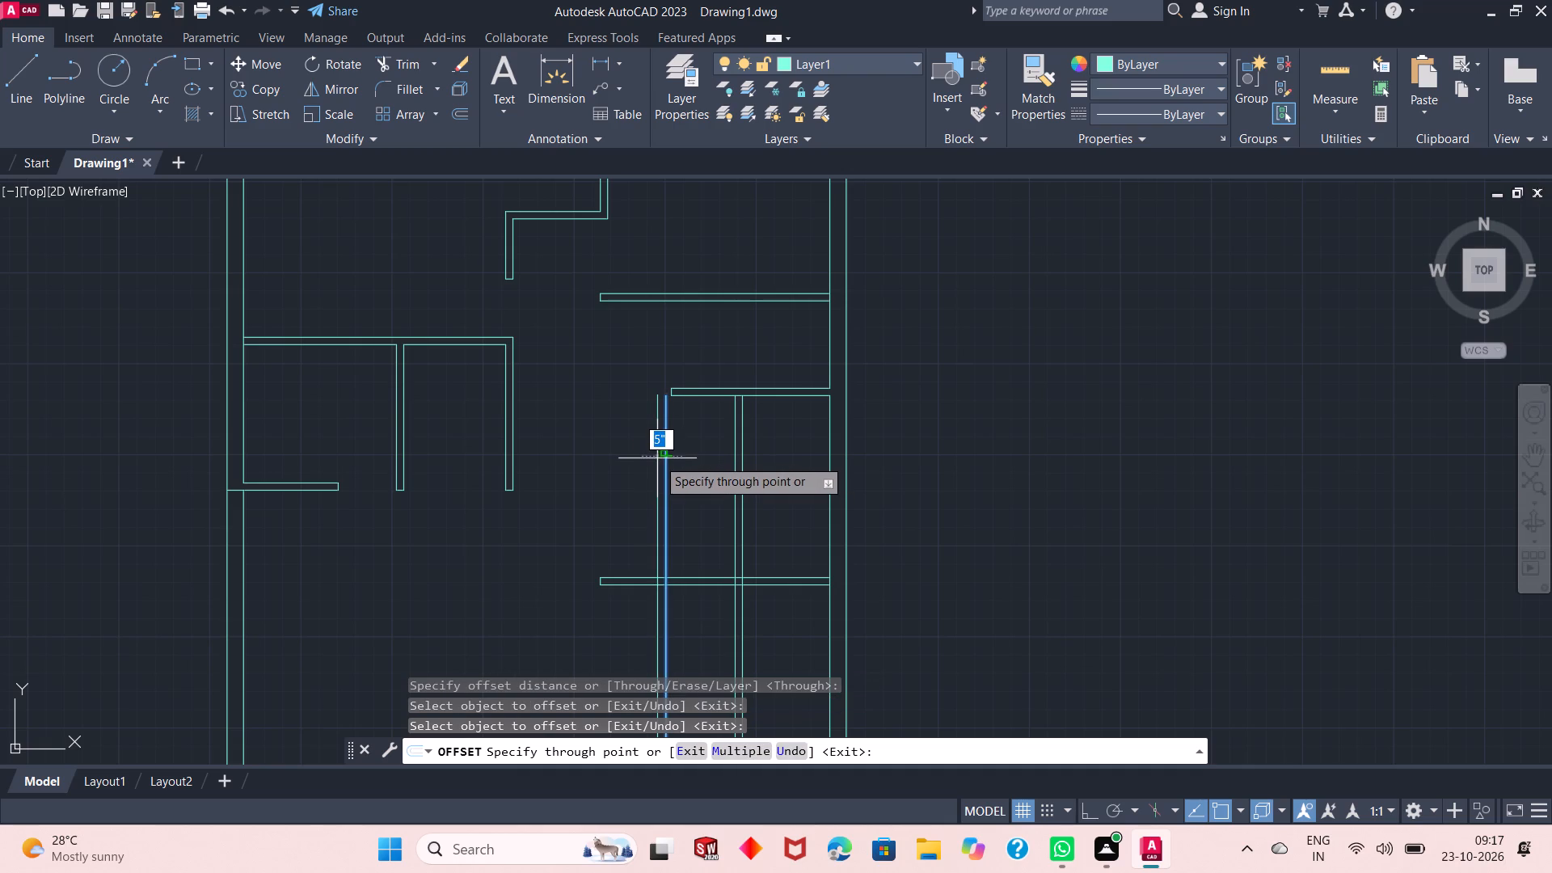
{"action": "type", "text": "4\""}
{"action": "key", "text": "Return"}
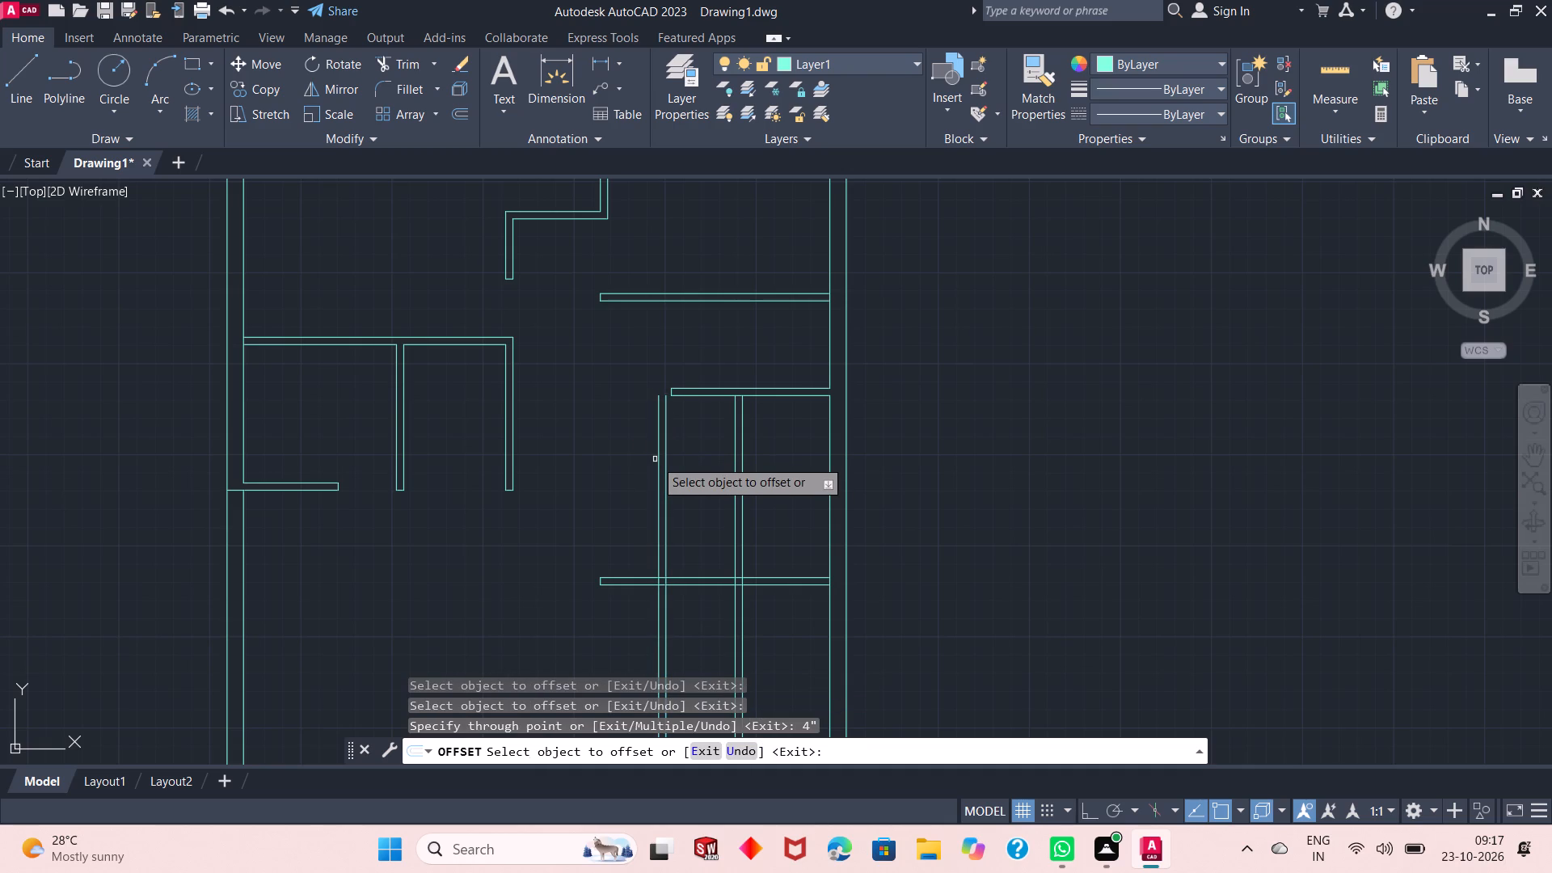
{"action": "right_click", "coordinate": [904, 436]}
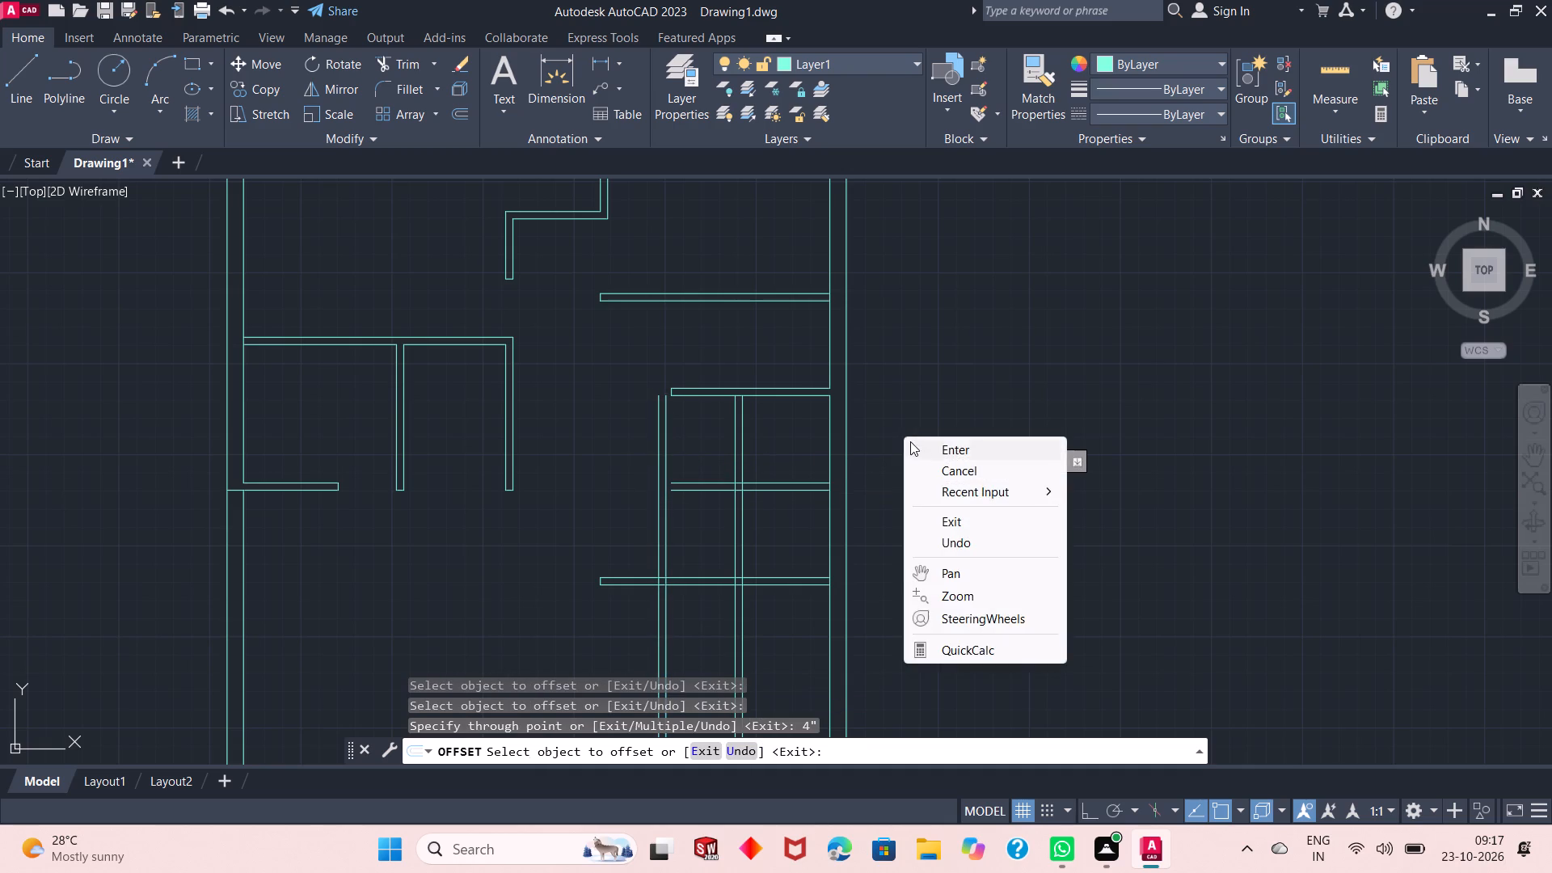
{"action": "left_click", "coordinate": [917, 449]}
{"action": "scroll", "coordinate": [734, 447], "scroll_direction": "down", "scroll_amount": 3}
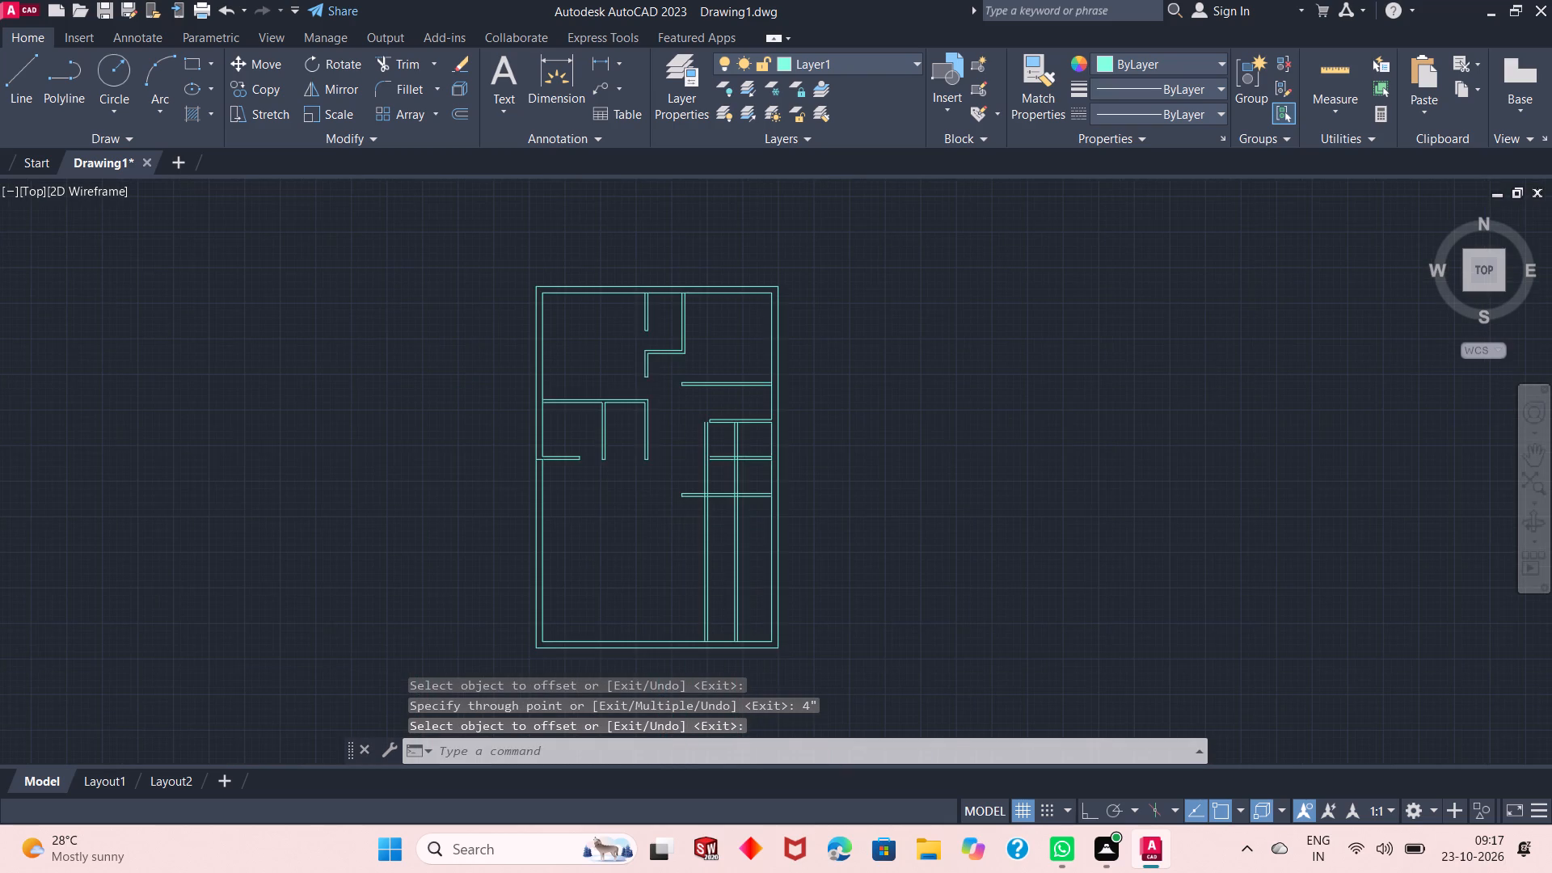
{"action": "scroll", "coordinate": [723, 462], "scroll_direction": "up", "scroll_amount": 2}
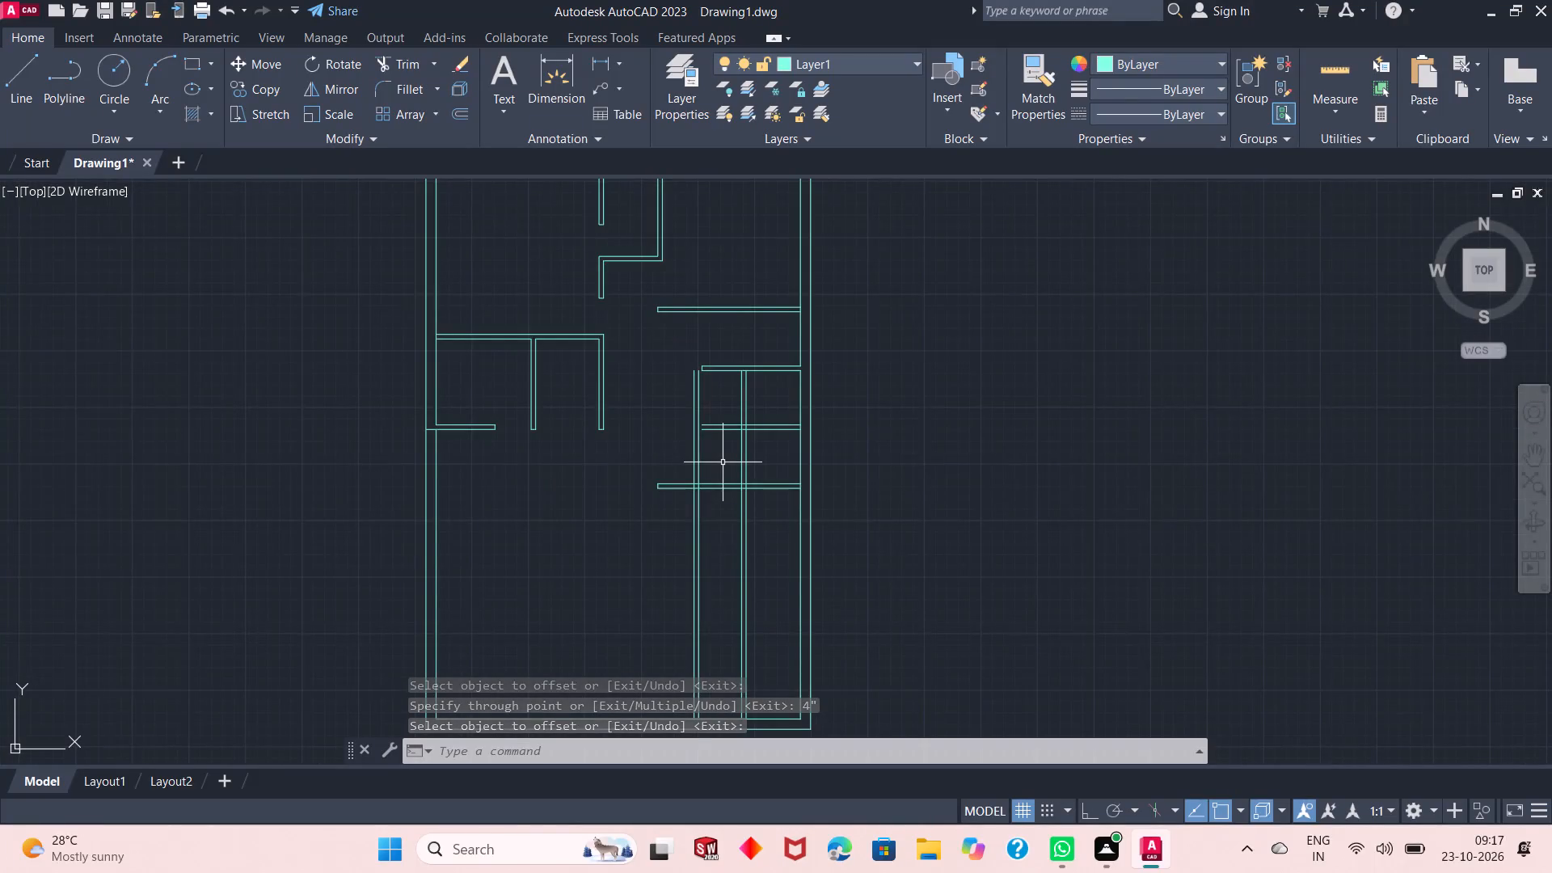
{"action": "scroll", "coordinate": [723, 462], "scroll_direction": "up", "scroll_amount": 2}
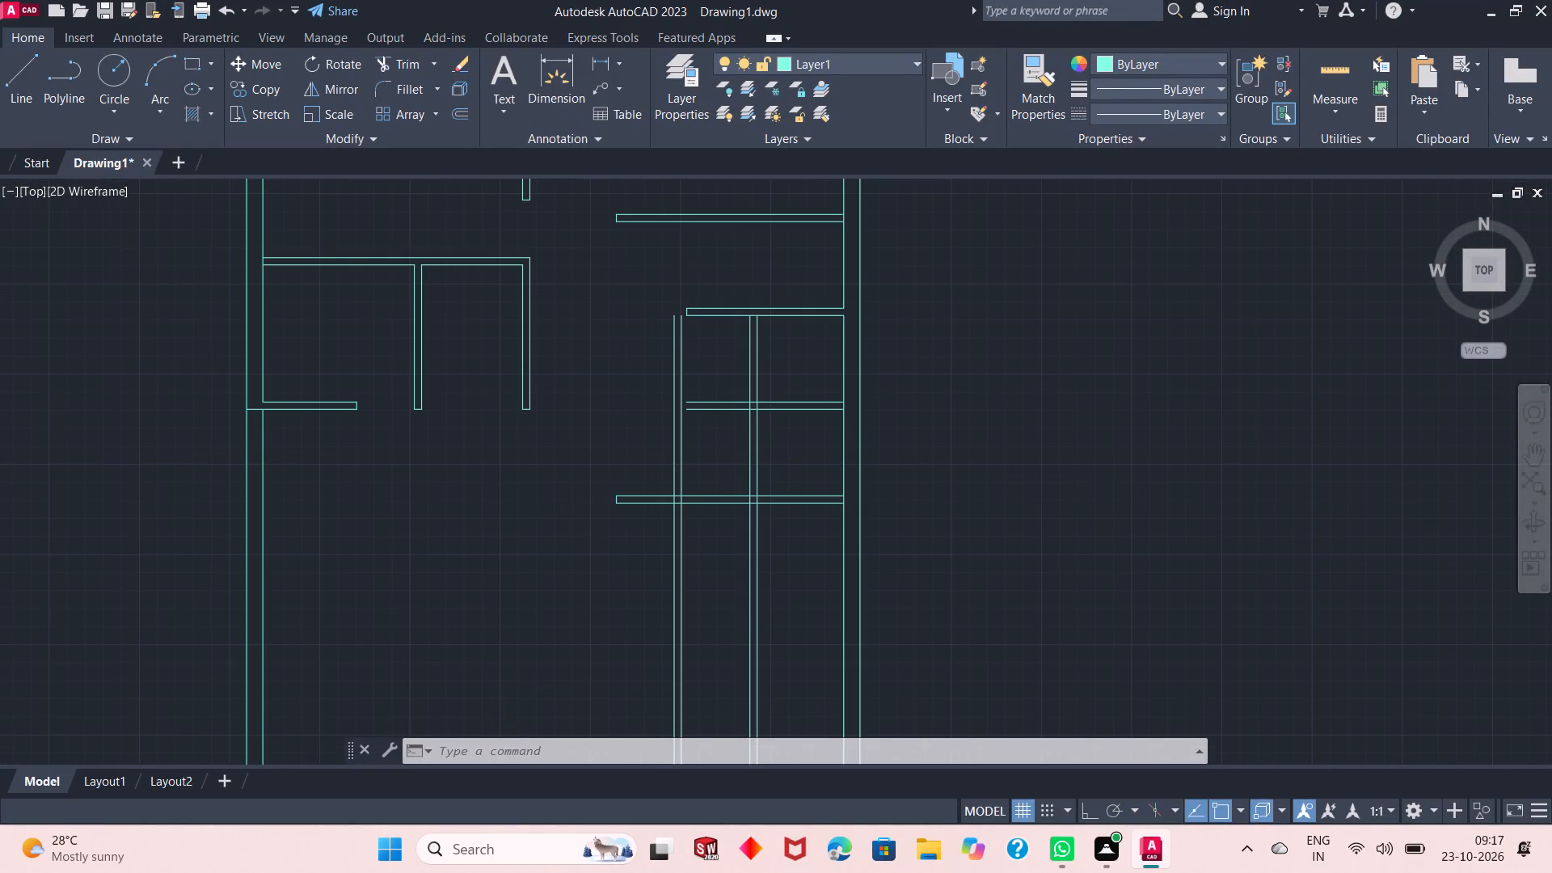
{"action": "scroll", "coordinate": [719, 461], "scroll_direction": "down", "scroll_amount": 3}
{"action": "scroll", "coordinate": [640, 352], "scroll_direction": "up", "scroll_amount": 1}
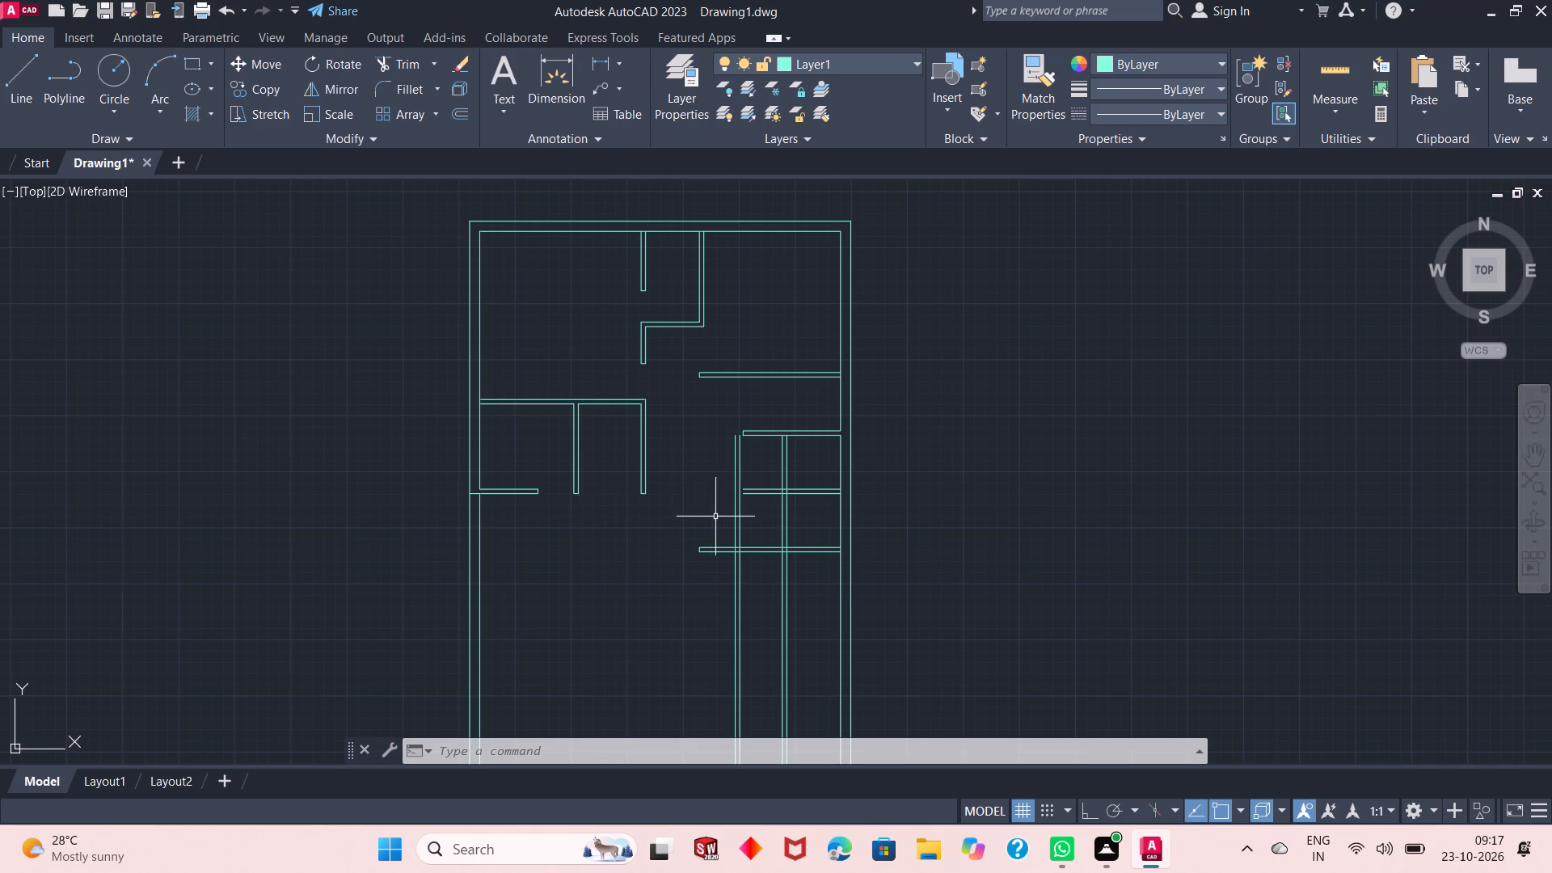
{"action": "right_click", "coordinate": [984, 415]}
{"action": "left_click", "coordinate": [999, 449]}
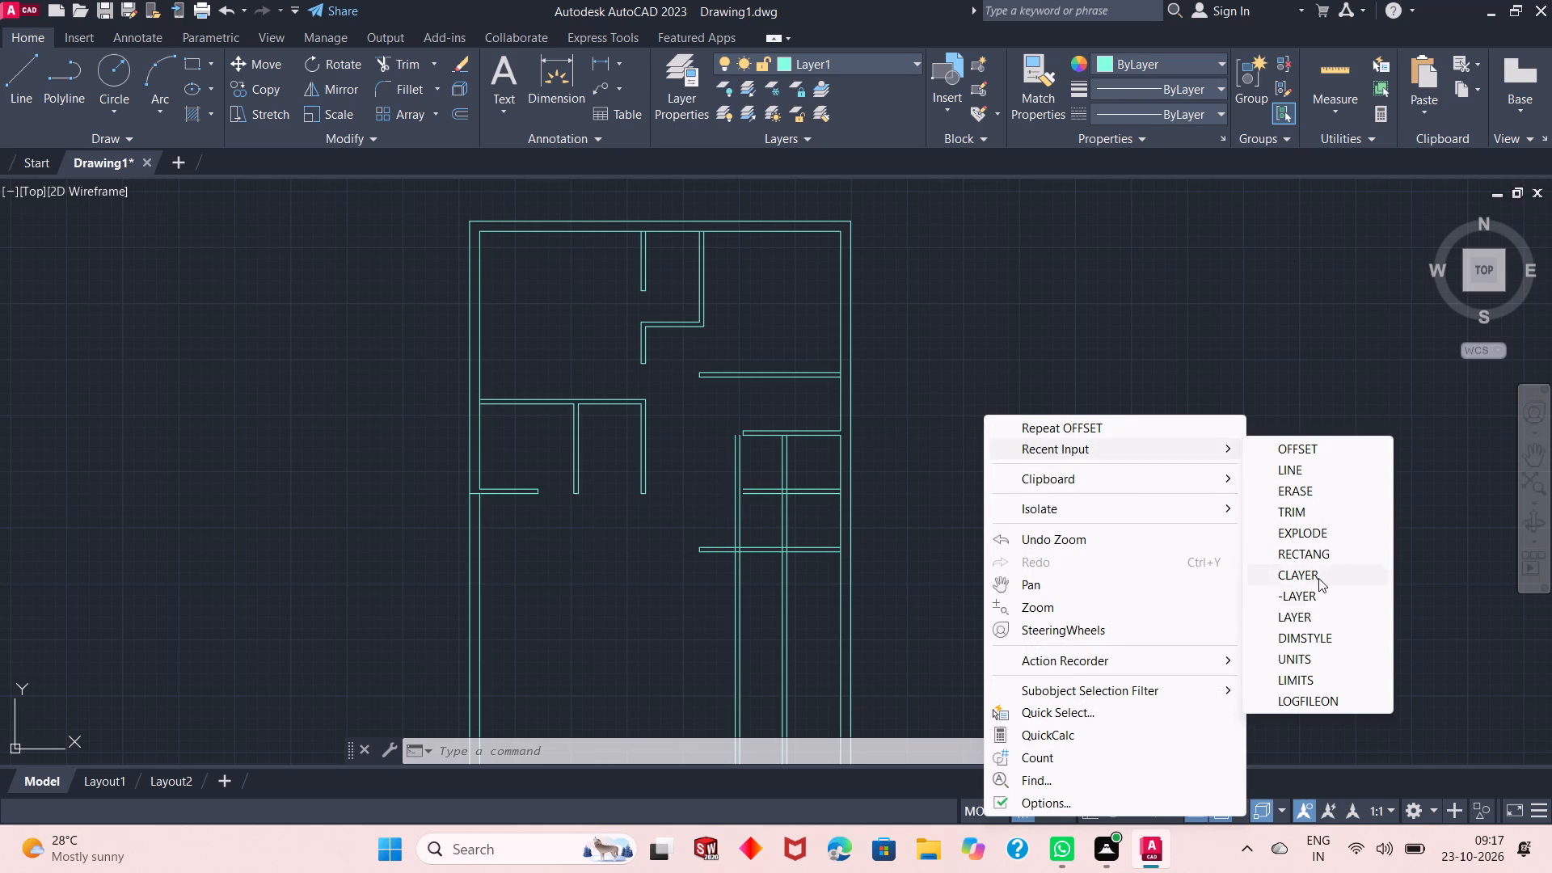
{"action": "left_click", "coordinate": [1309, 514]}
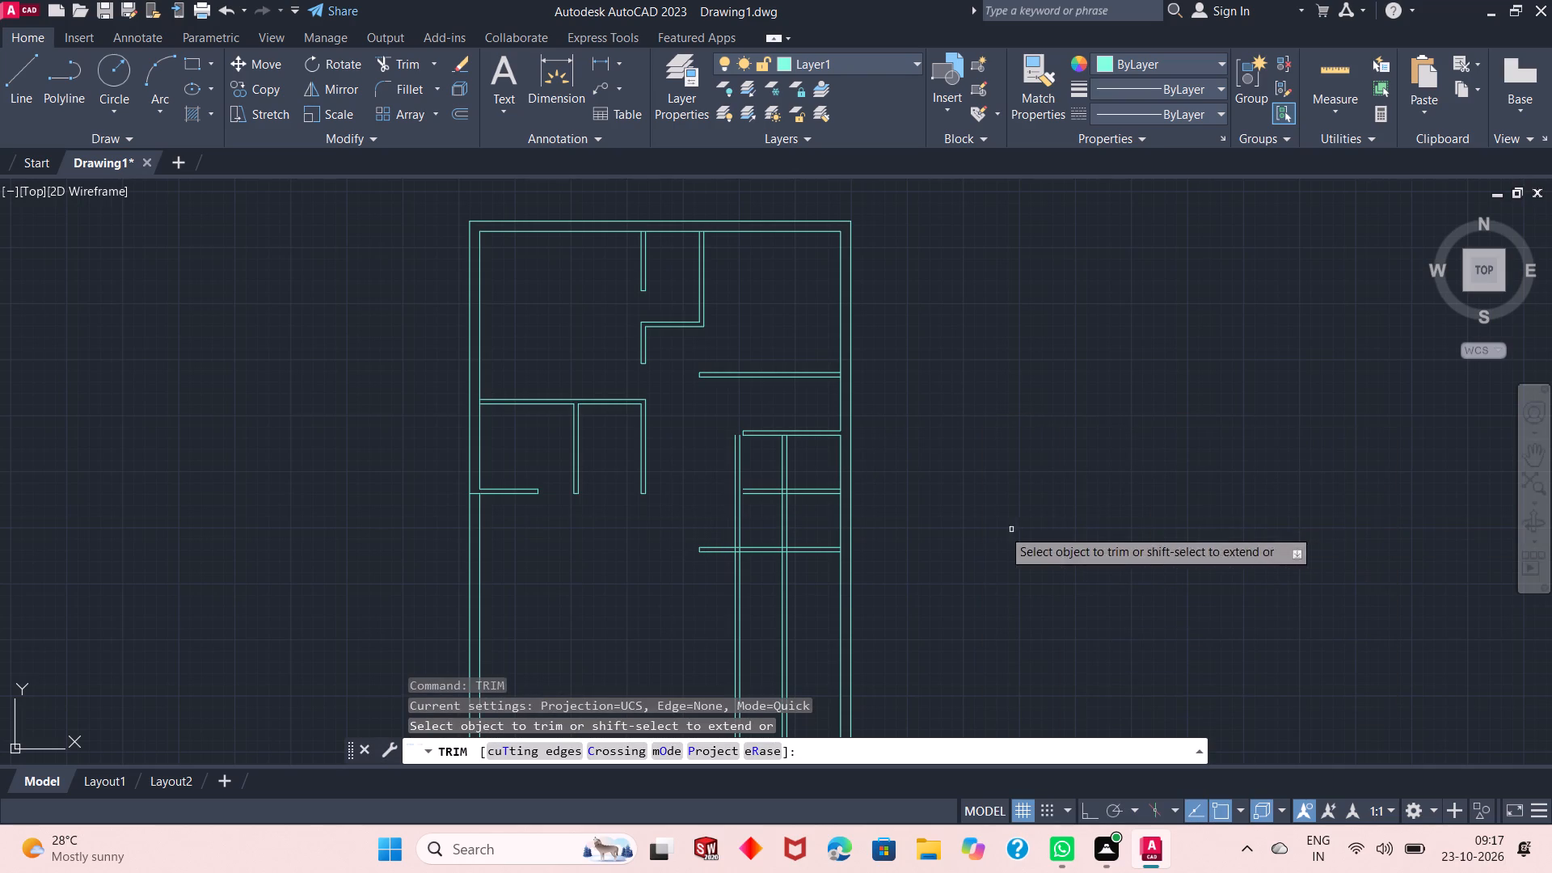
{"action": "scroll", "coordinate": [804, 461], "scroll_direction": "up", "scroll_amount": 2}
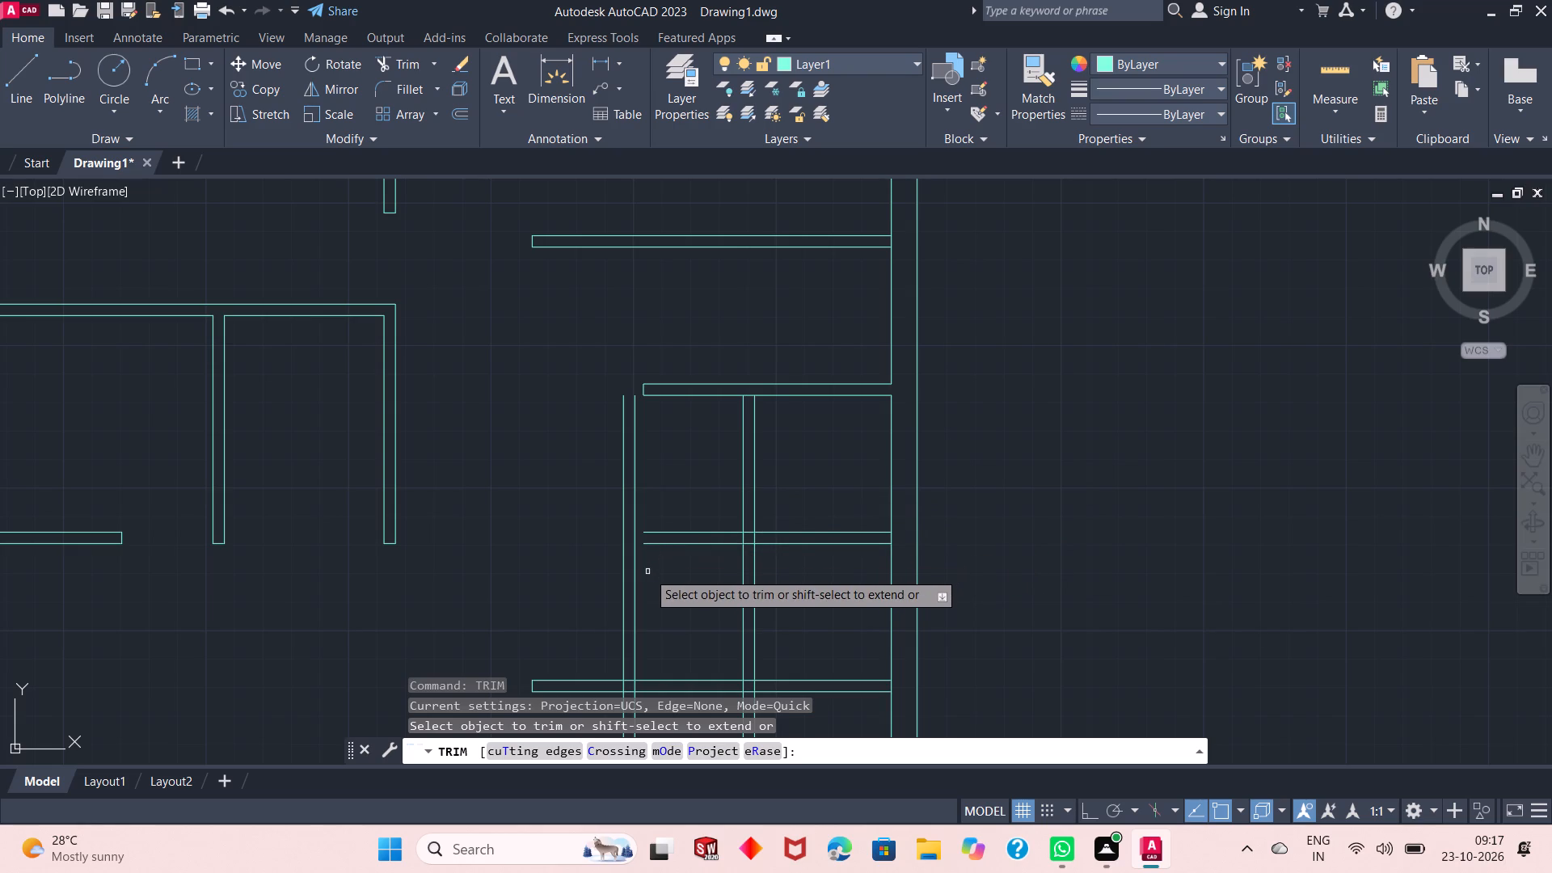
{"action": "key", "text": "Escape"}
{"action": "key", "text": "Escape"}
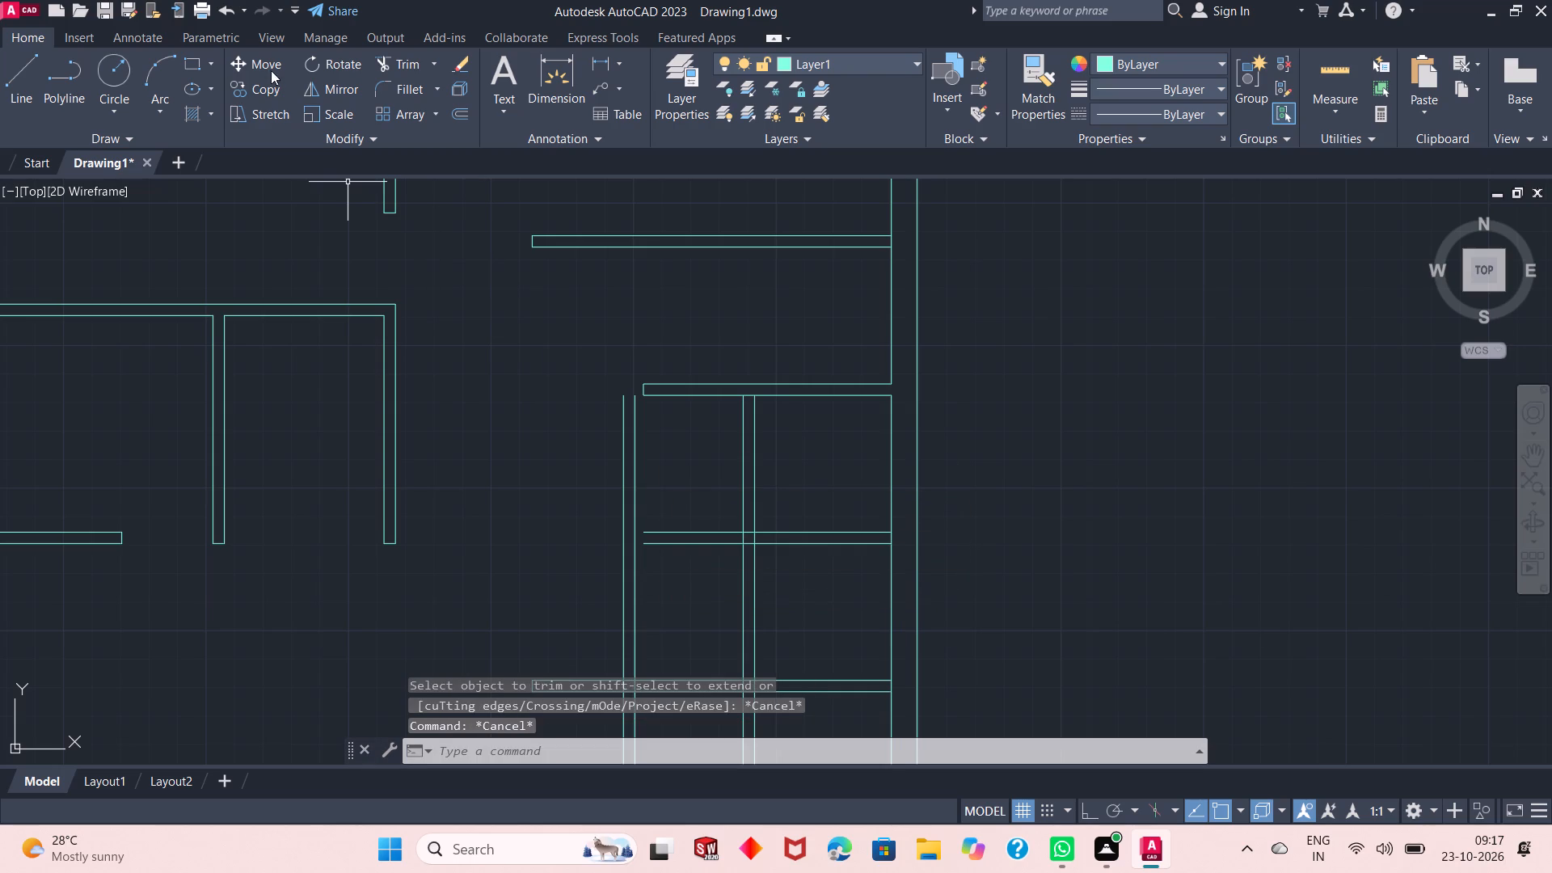
Extend the upper face of the middle eastern horizontal partition west to the new vertical partition's outer face.
{"action": "left_click", "coordinate": [436, 71]}
{"action": "left_click", "coordinate": [440, 126]}
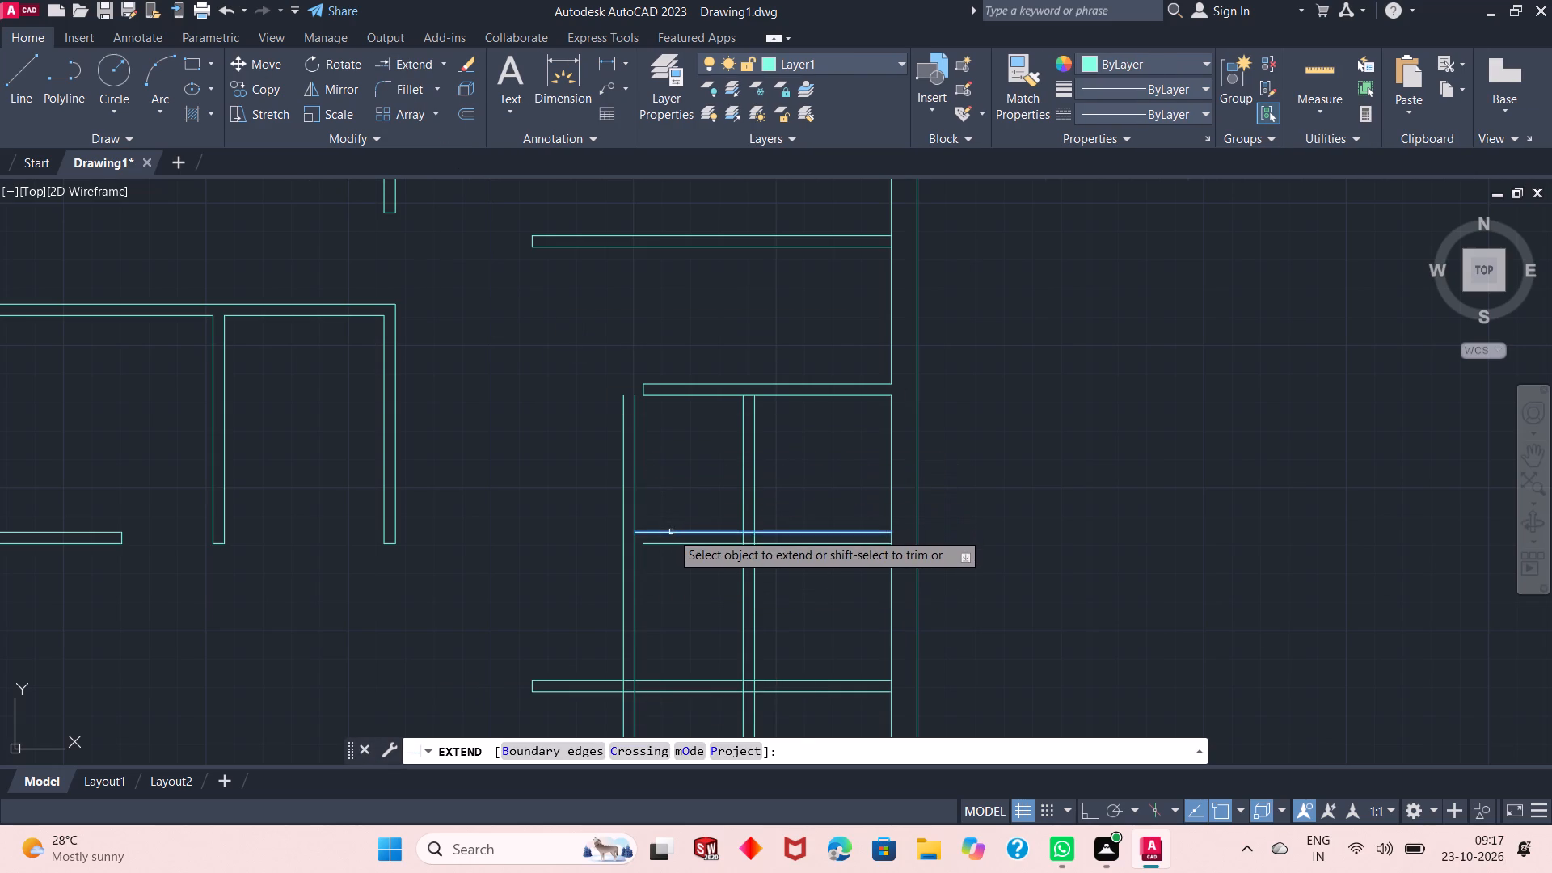
{"action": "left_click", "coordinate": [671, 532]}
{"action": "left_click", "coordinate": [643, 534]}
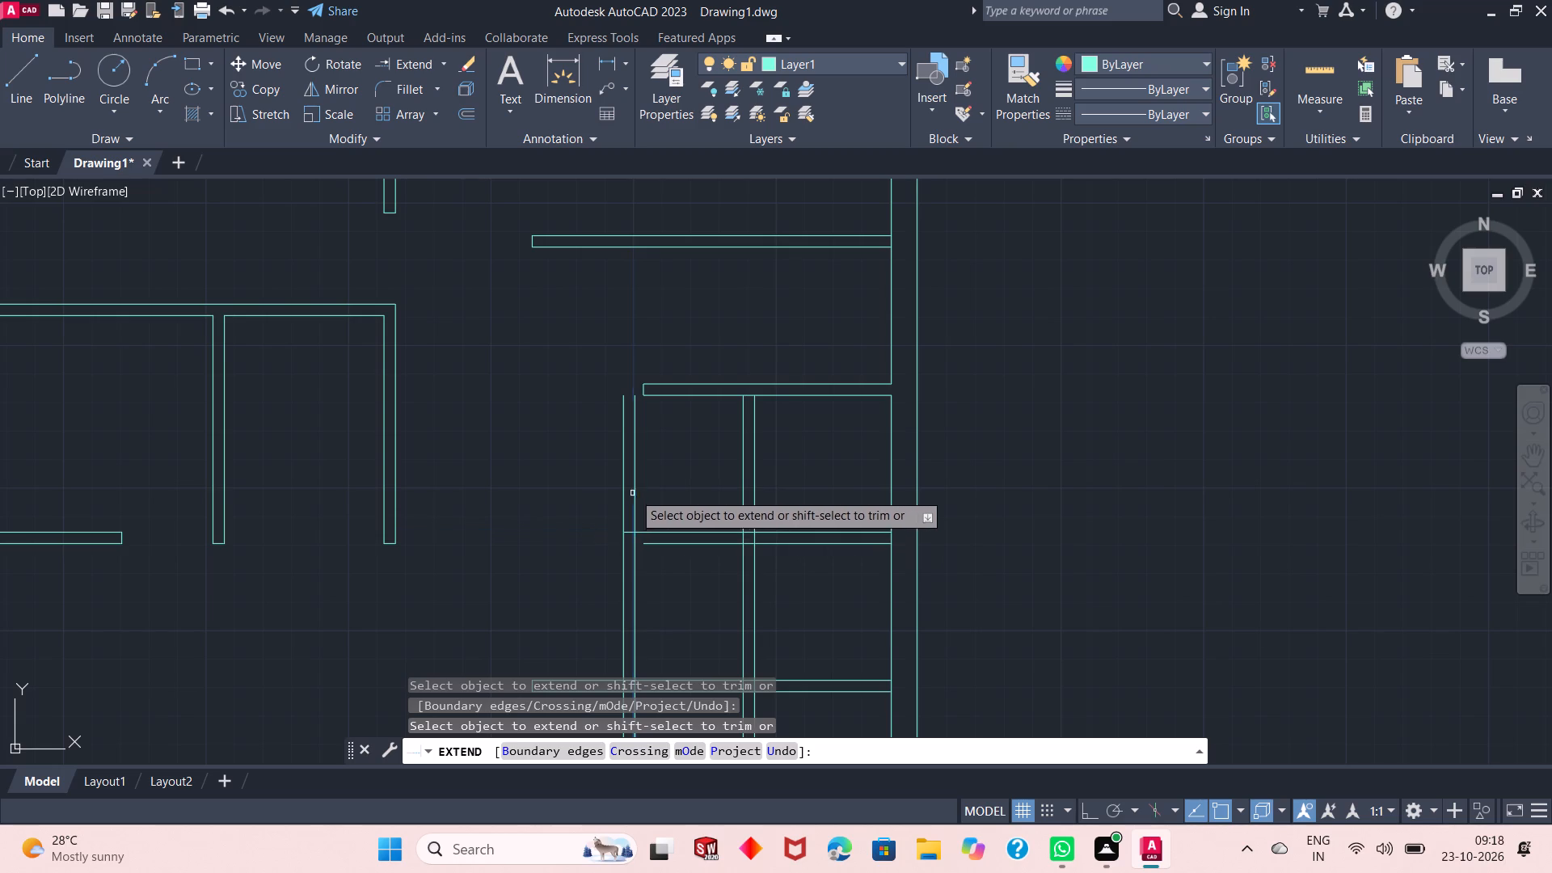
{"action": "right_click", "coordinate": [543, 487]}
{"action": "left_click", "coordinate": [557, 494]}
Trim both faces of the western vertical partition above the extended horizontal line, forming a corner.
{"action": "right_click", "coordinate": [557, 494]}
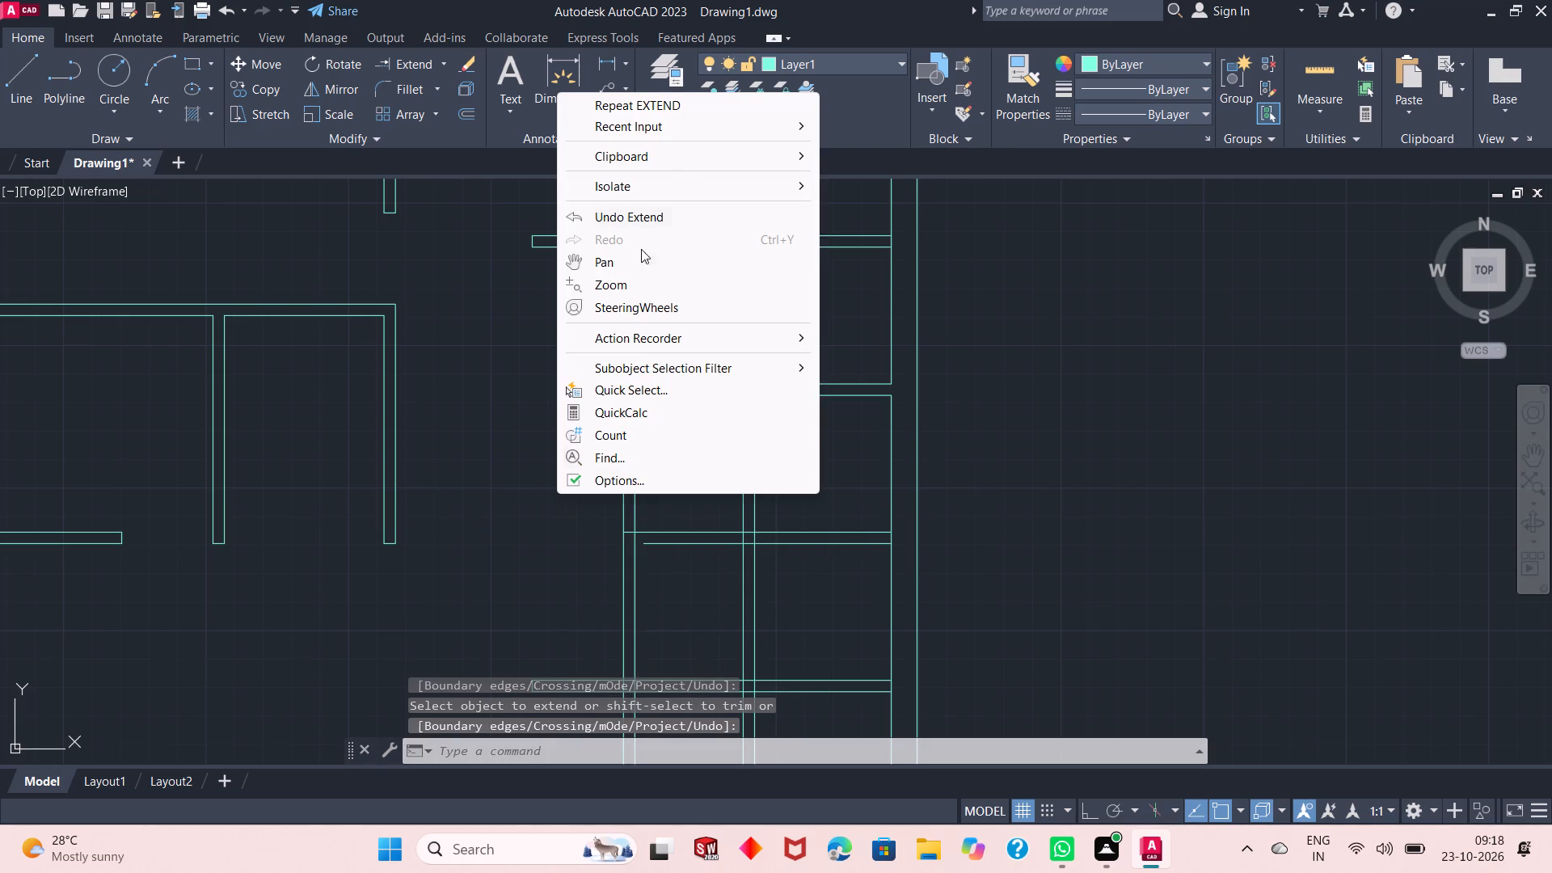
{"action": "left_click", "coordinate": [680, 135]}
{"action": "left_click", "coordinate": [846, 155]}
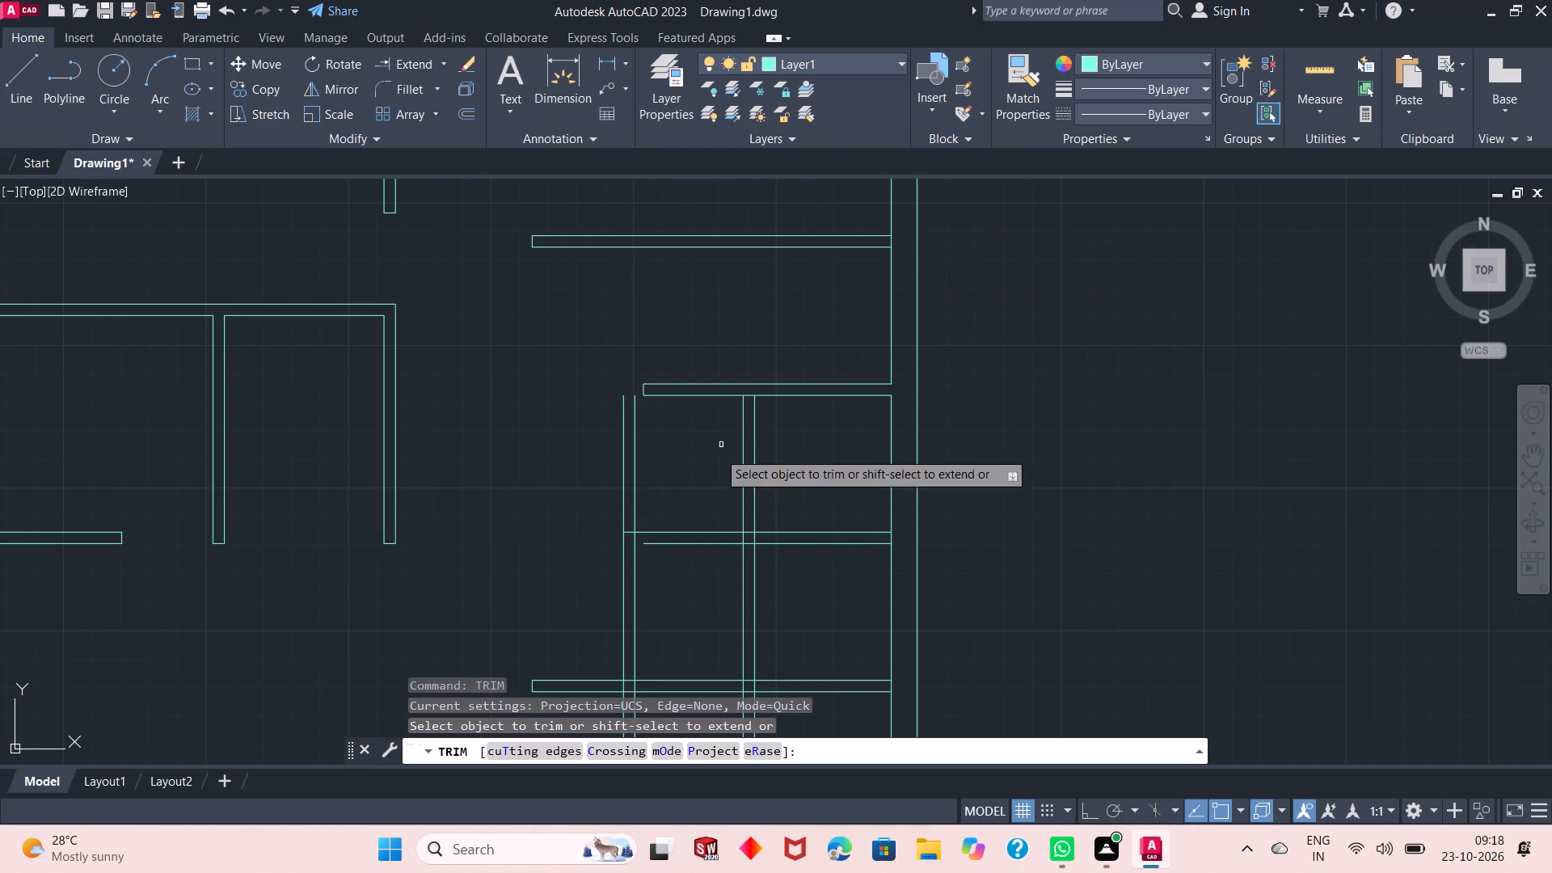
{"action": "left_click", "coordinate": [656, 495]}
{"action": "left_click", "coordinate": [588, 495]}
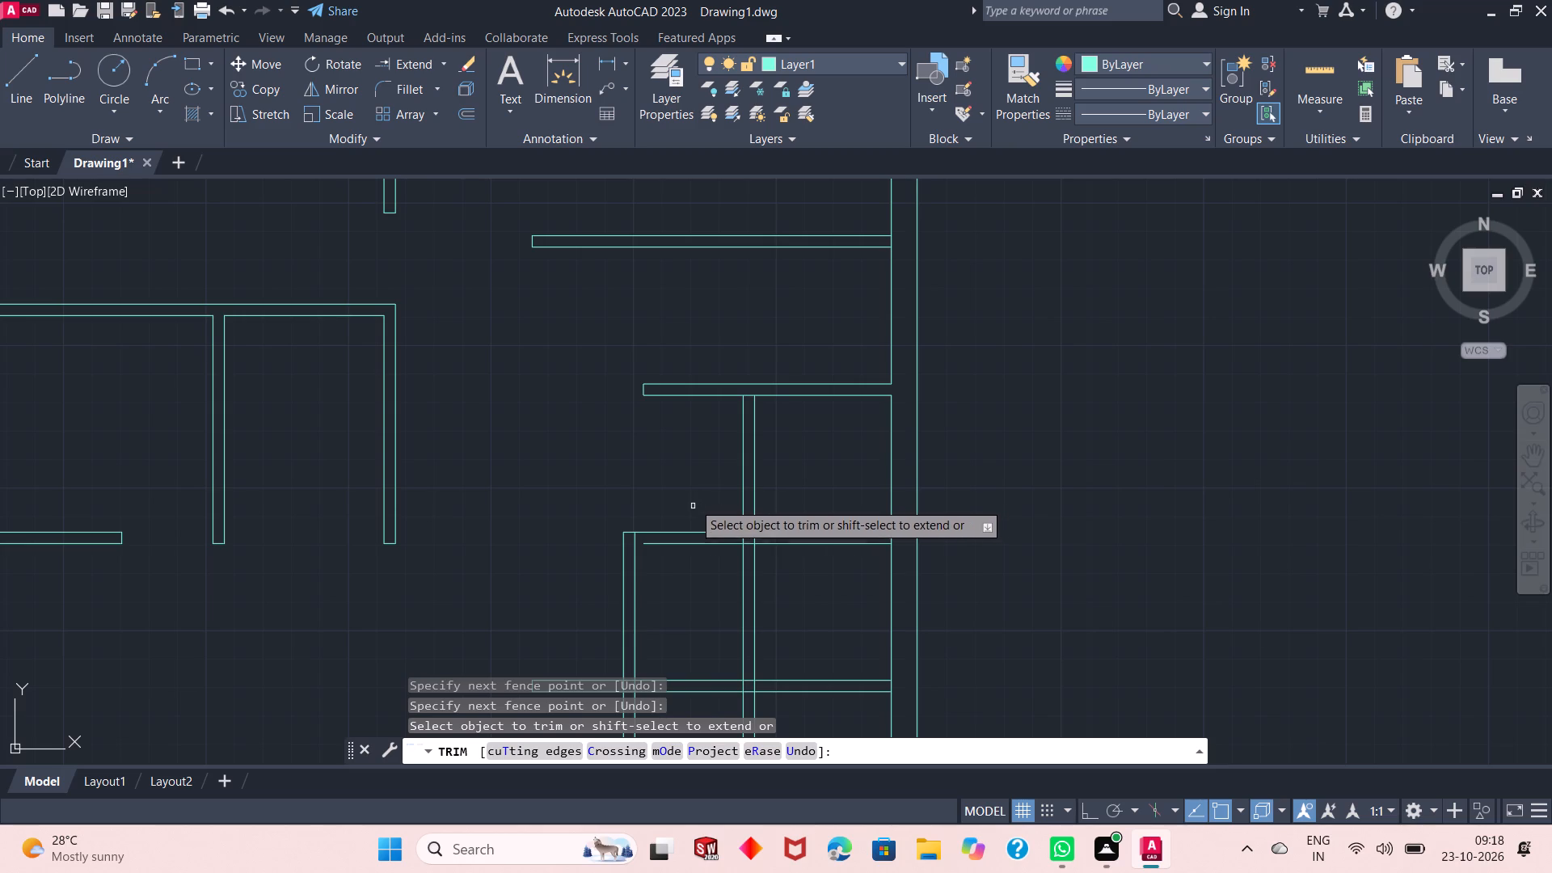
{"action": "key", "text": "Escape"}
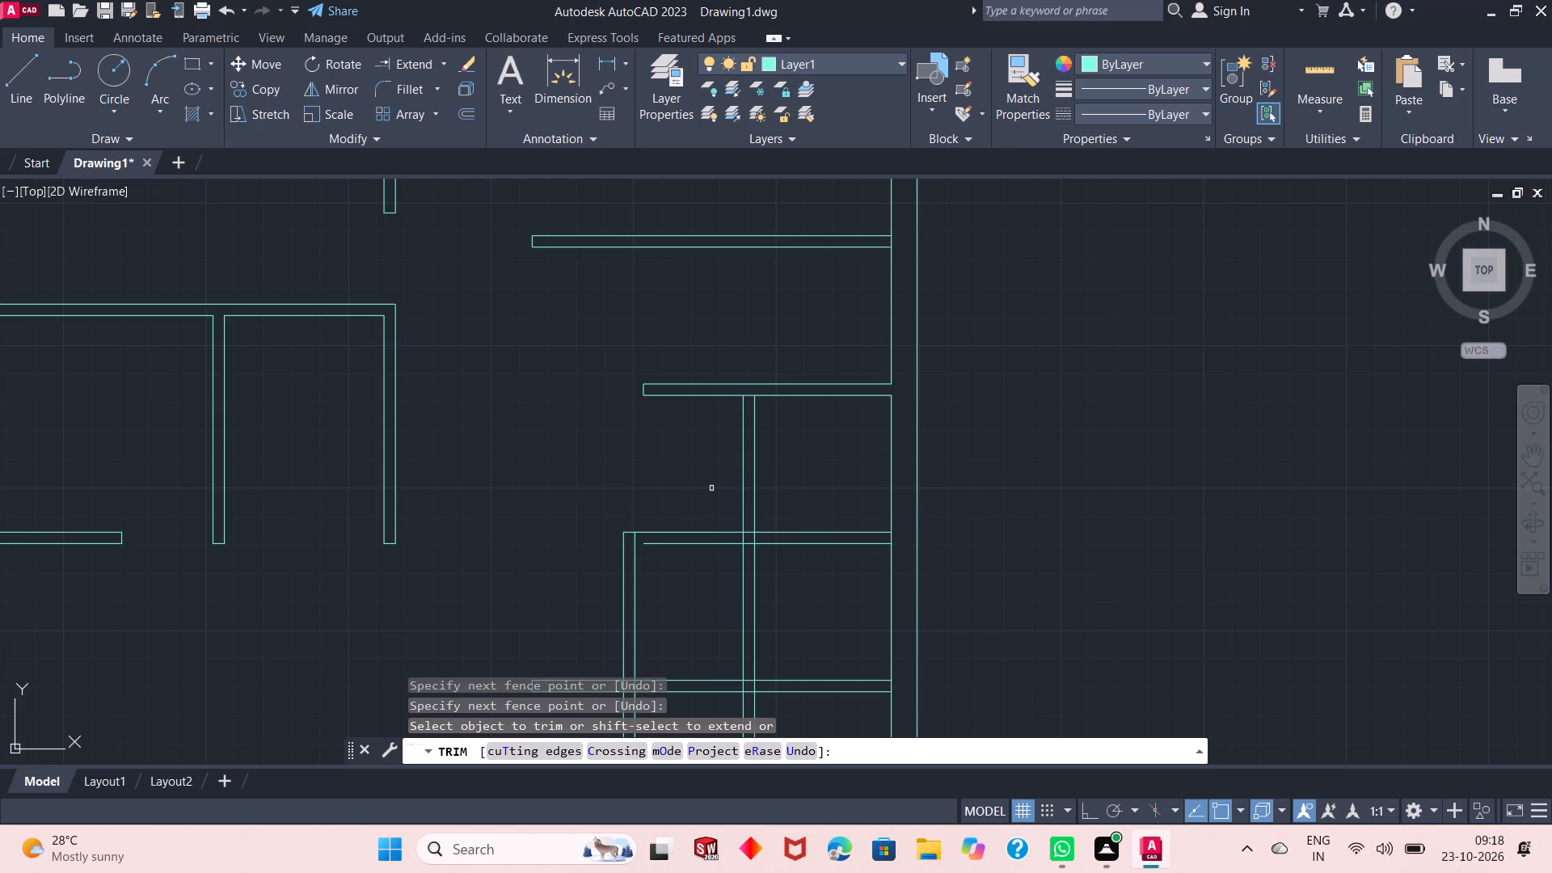
{"action": "right_click", "coordinate": [532, 376]}
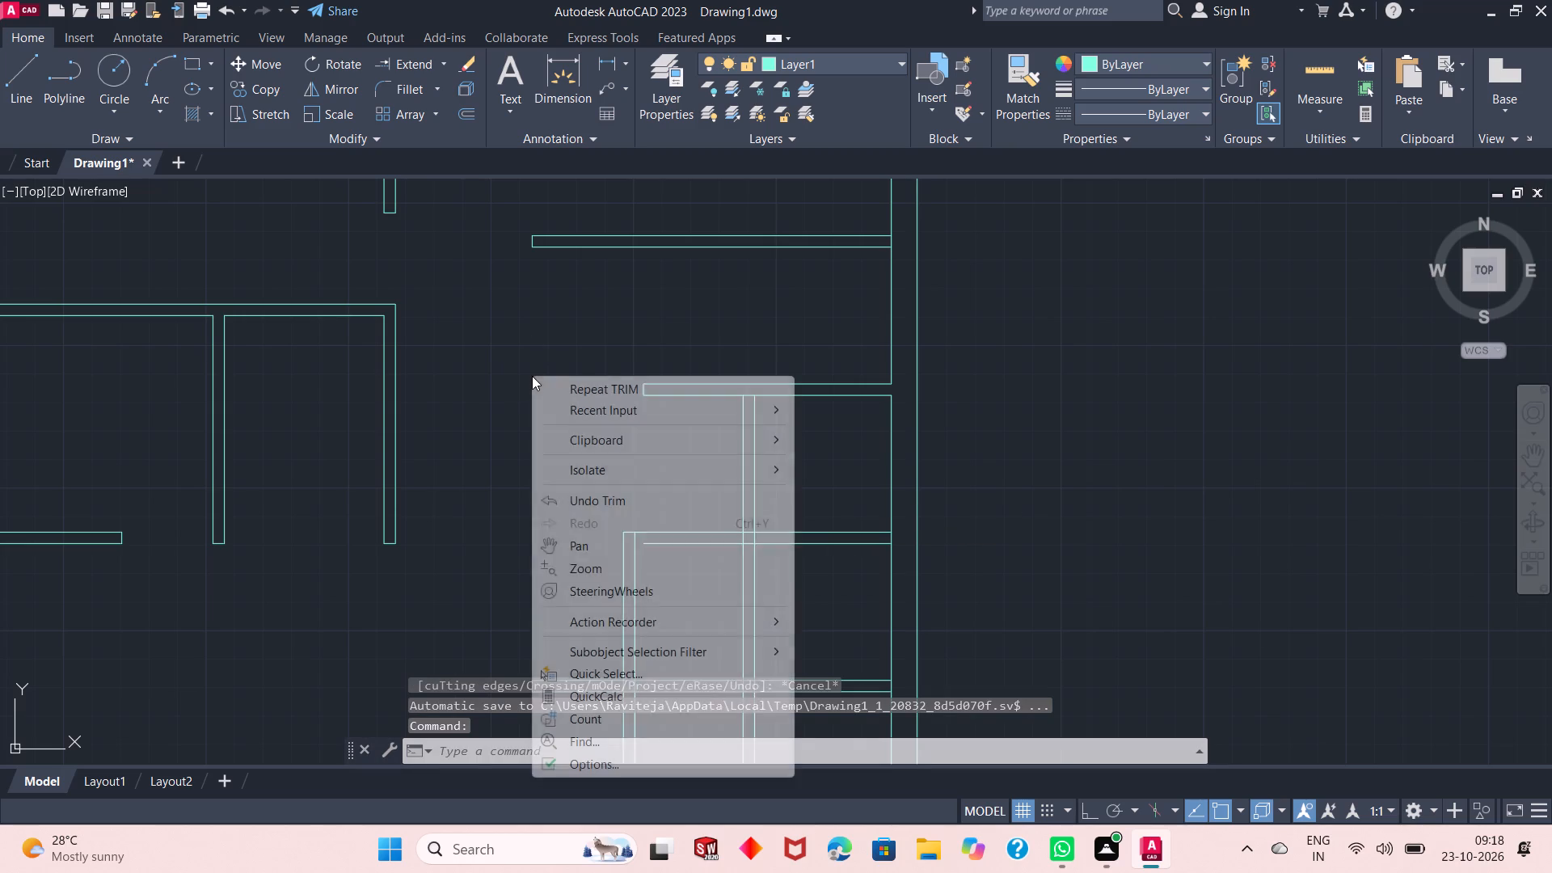
Offset the west face of the short vertical partition below the middle eastern horizontal partition 6" west.
{"action": "left_click", "coordinate": [457, 112]}
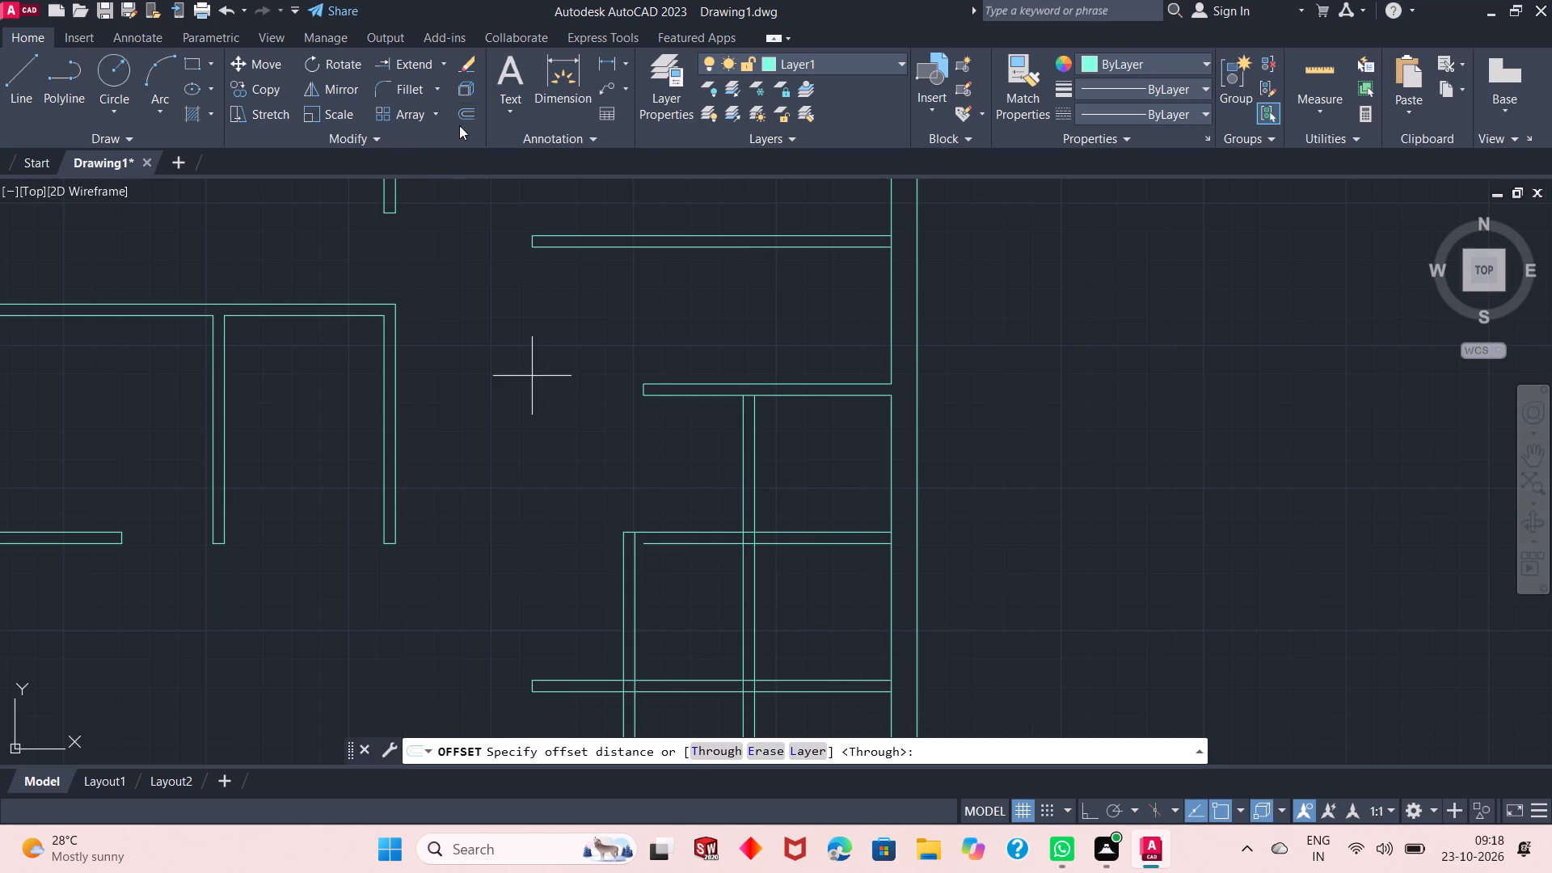
{"action": "key", "text": "space"}
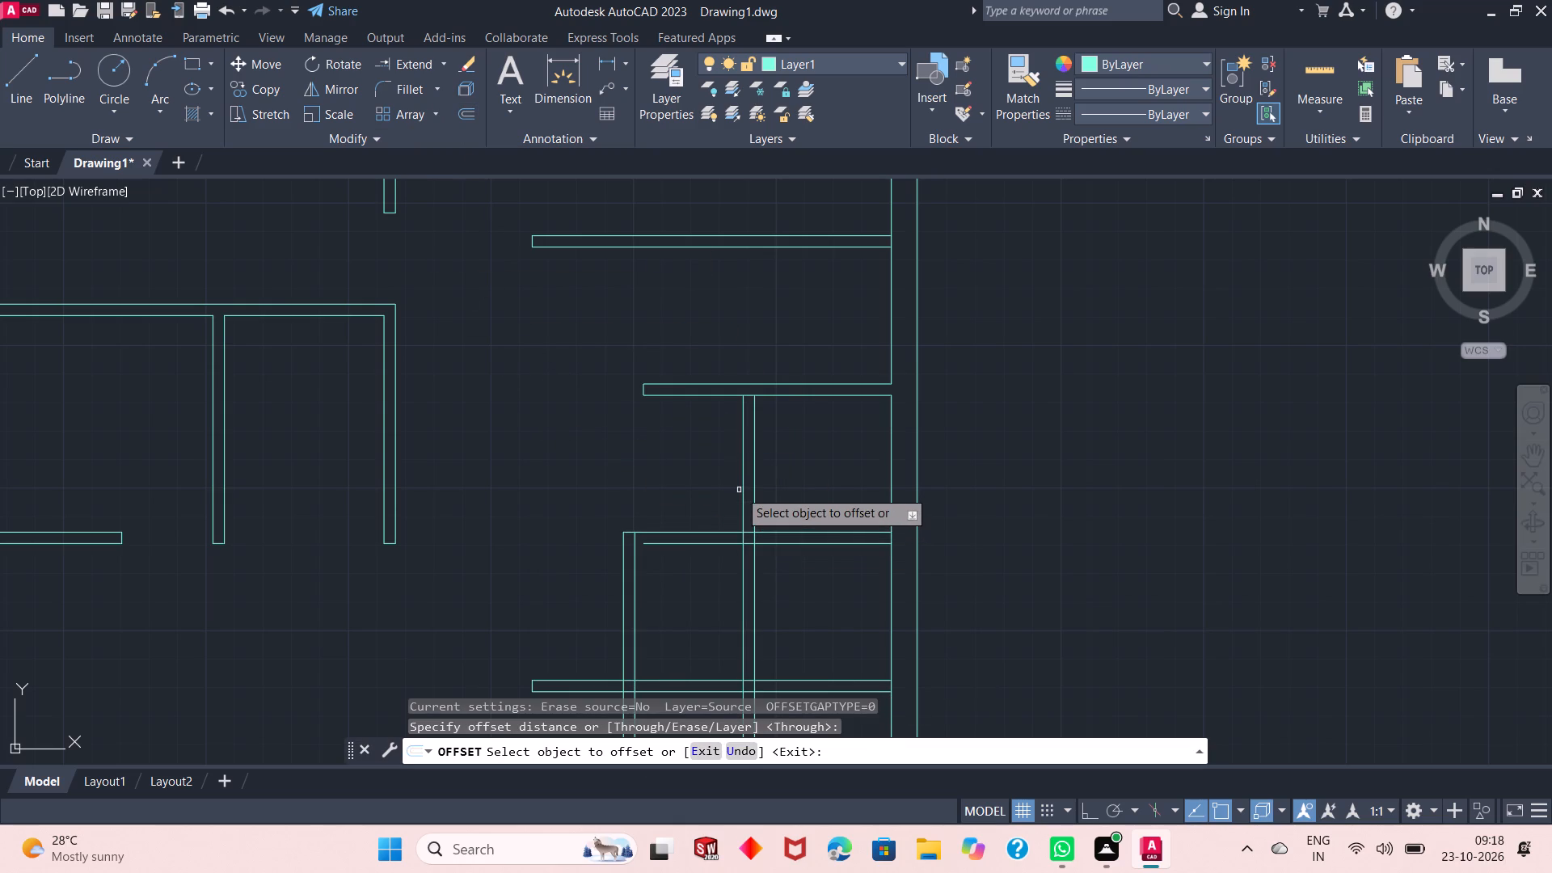
{"action": "left_click", "coordinate": [744, 490]}
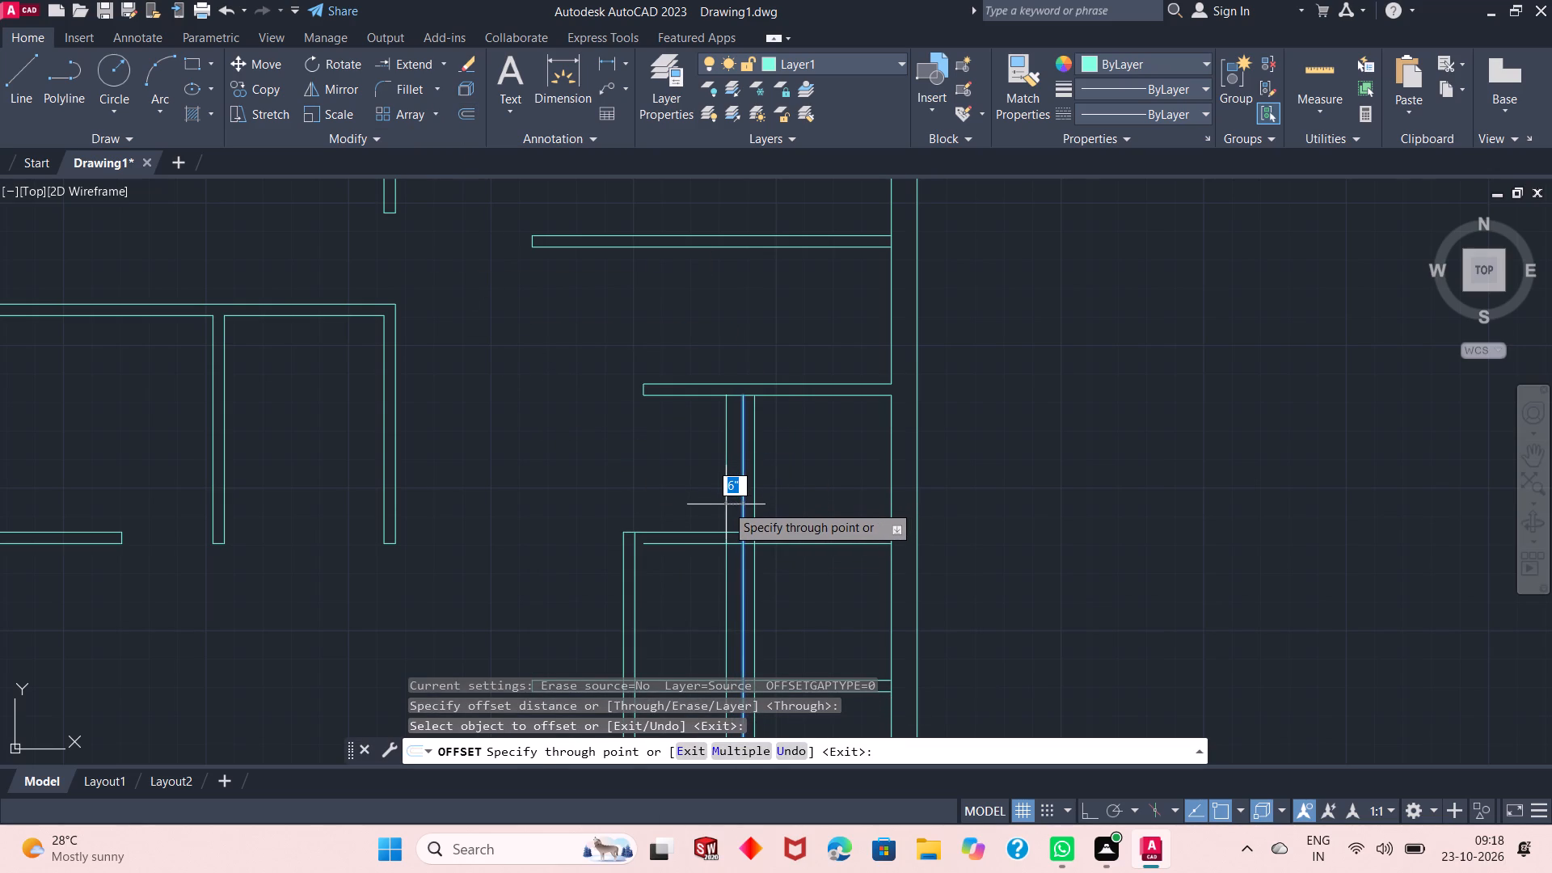
{"action": "type", "text": "6\""}
{"action": "key", "text": "Return"}
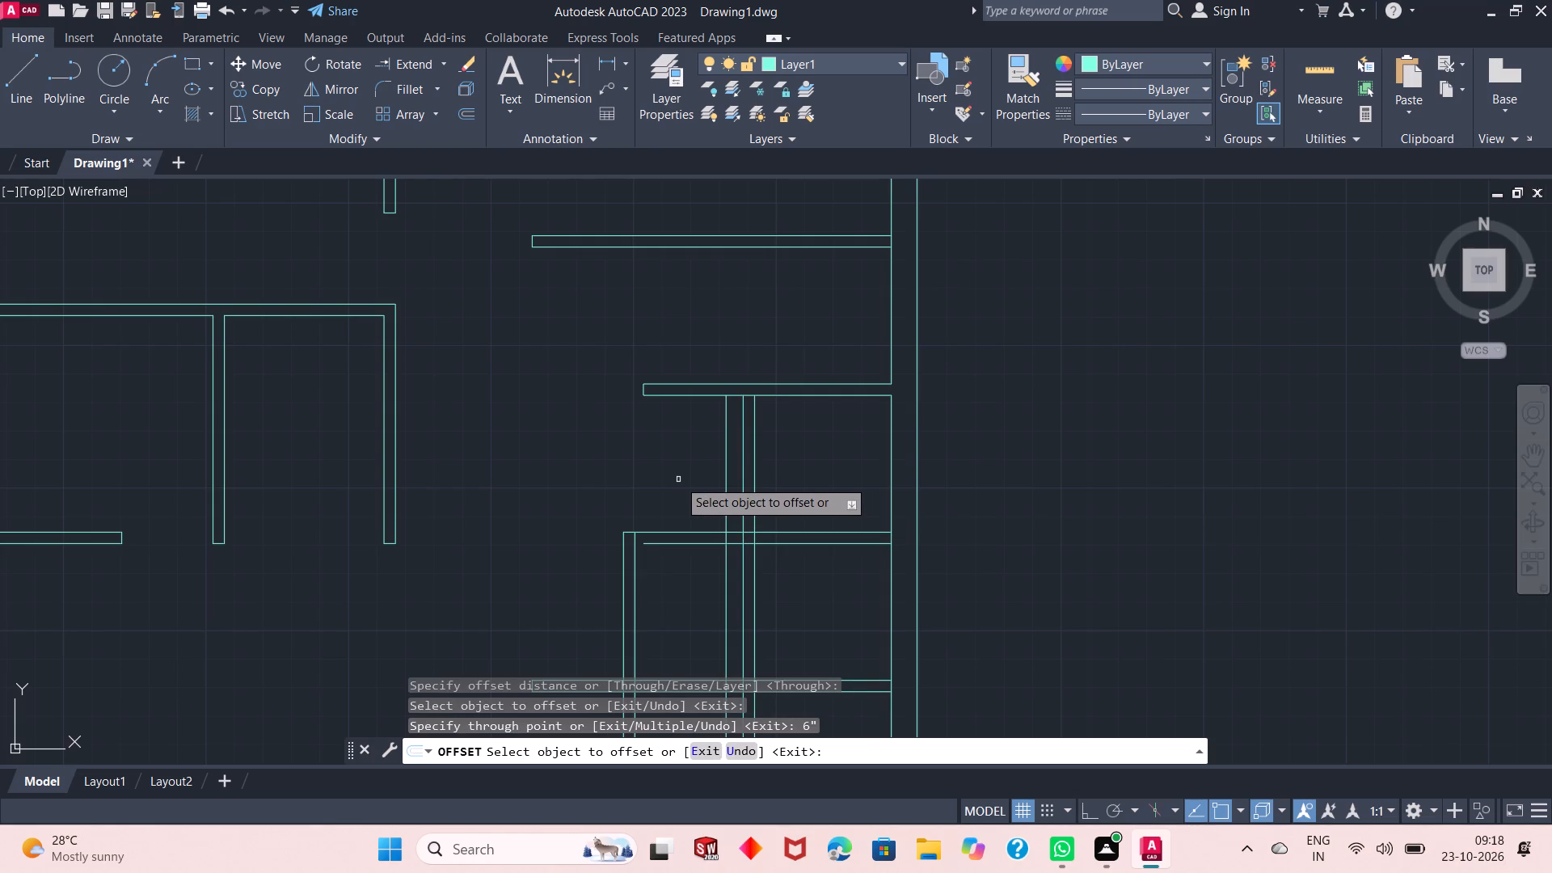
{"action": "right_click", "coordinate": [550, 483]}
{"action": "left_click", "coordinate": [567, 496]}
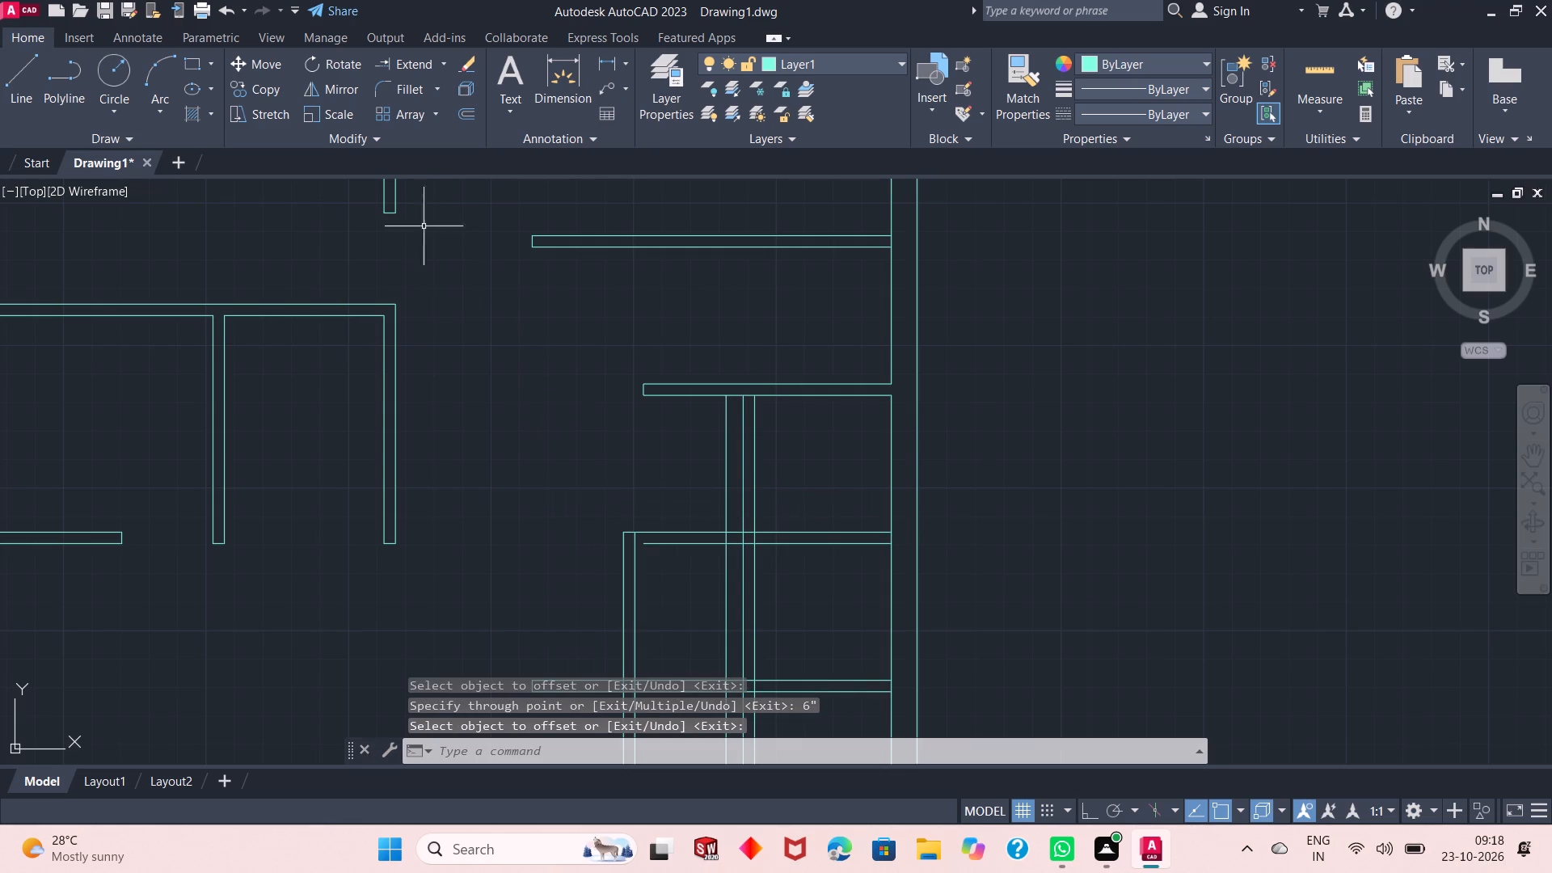
Trim the 6" offset line above the lower horizontal partition and that partition's faces west of the offset line.
{"action": "right_click", "coordinate": [415, 215]}
{"action": "left_click", "coordinate": [500, 246]}
{"action": "left_click", "coordinate": [750, 268]}
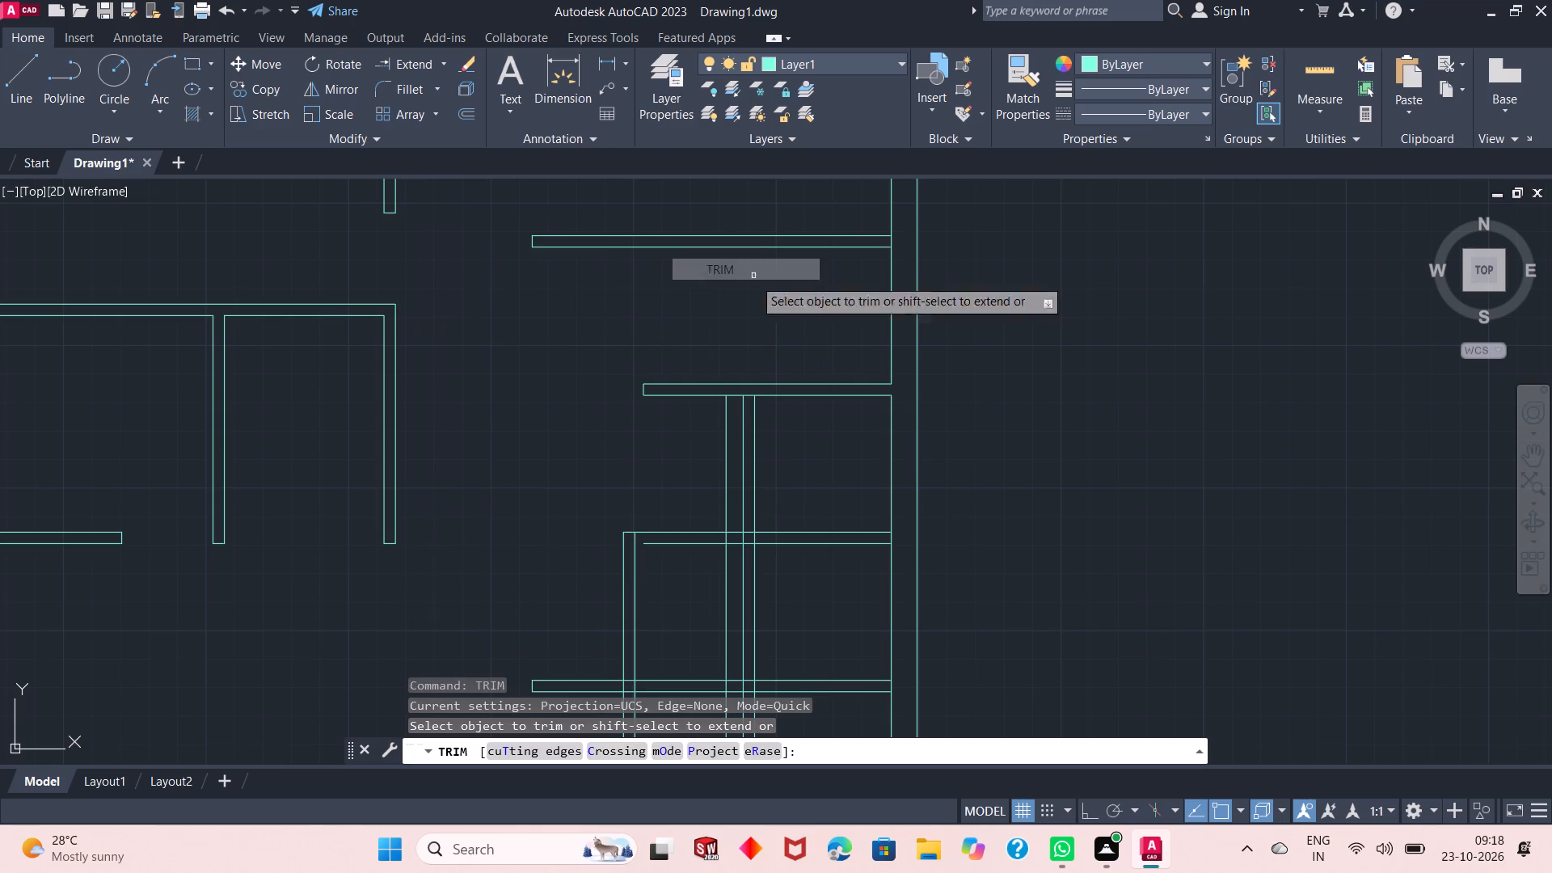
{"action": "left_click", "coordinate": [727, 470]}
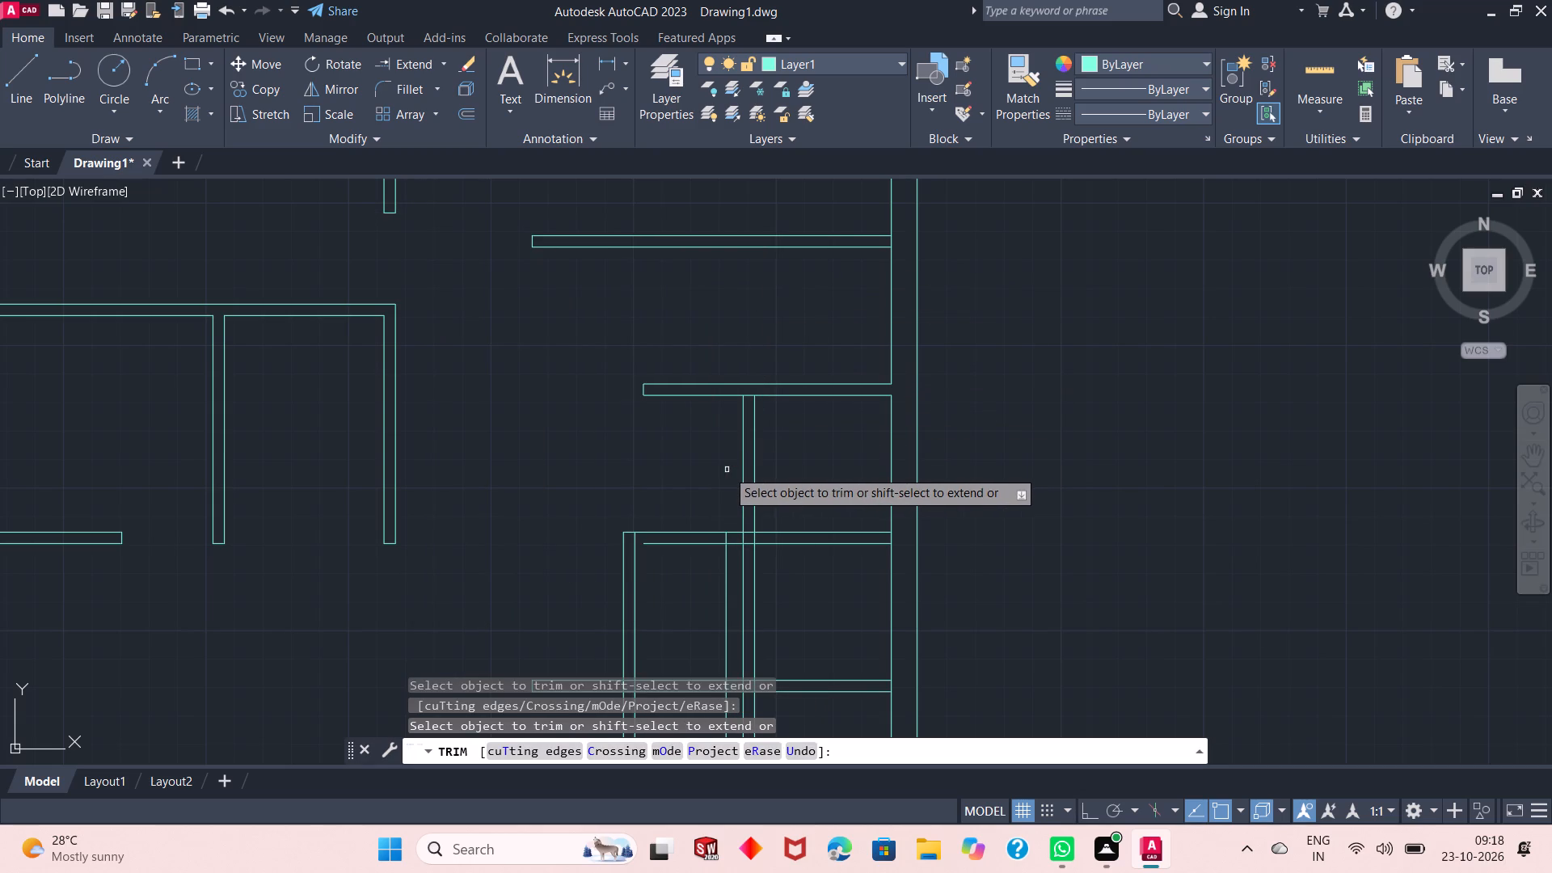
{"action": "scroll", "coordinate": [768, 559], "scroll_direction": "up", "scroll_amount": 2}
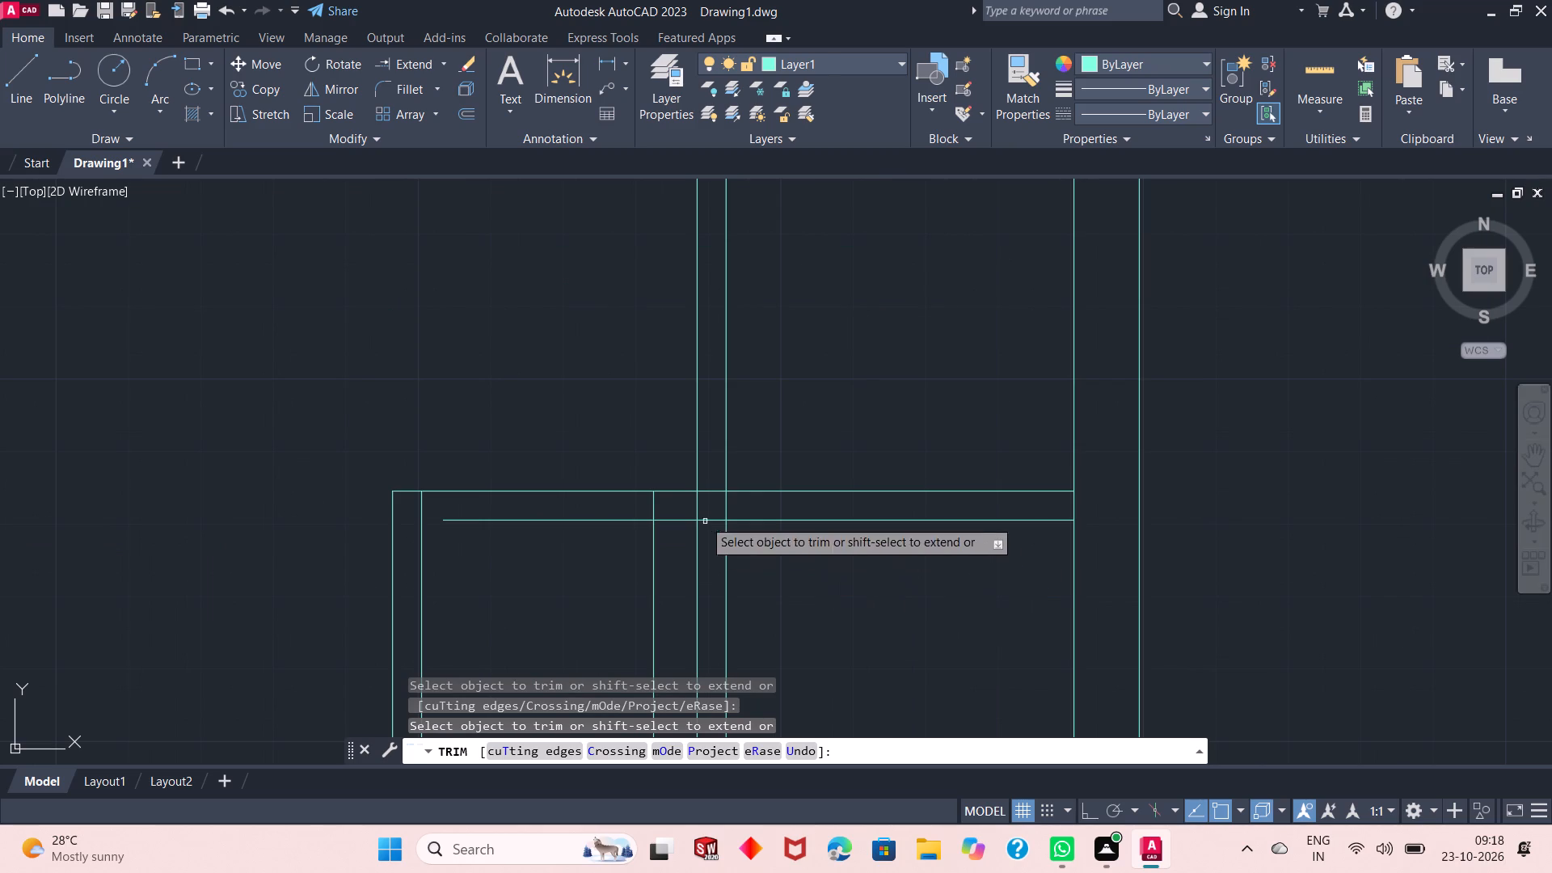
{"action": "left_click", "coordinate": [573, 481]}
{"action": "left_click", "coordinate": [565, 538]}
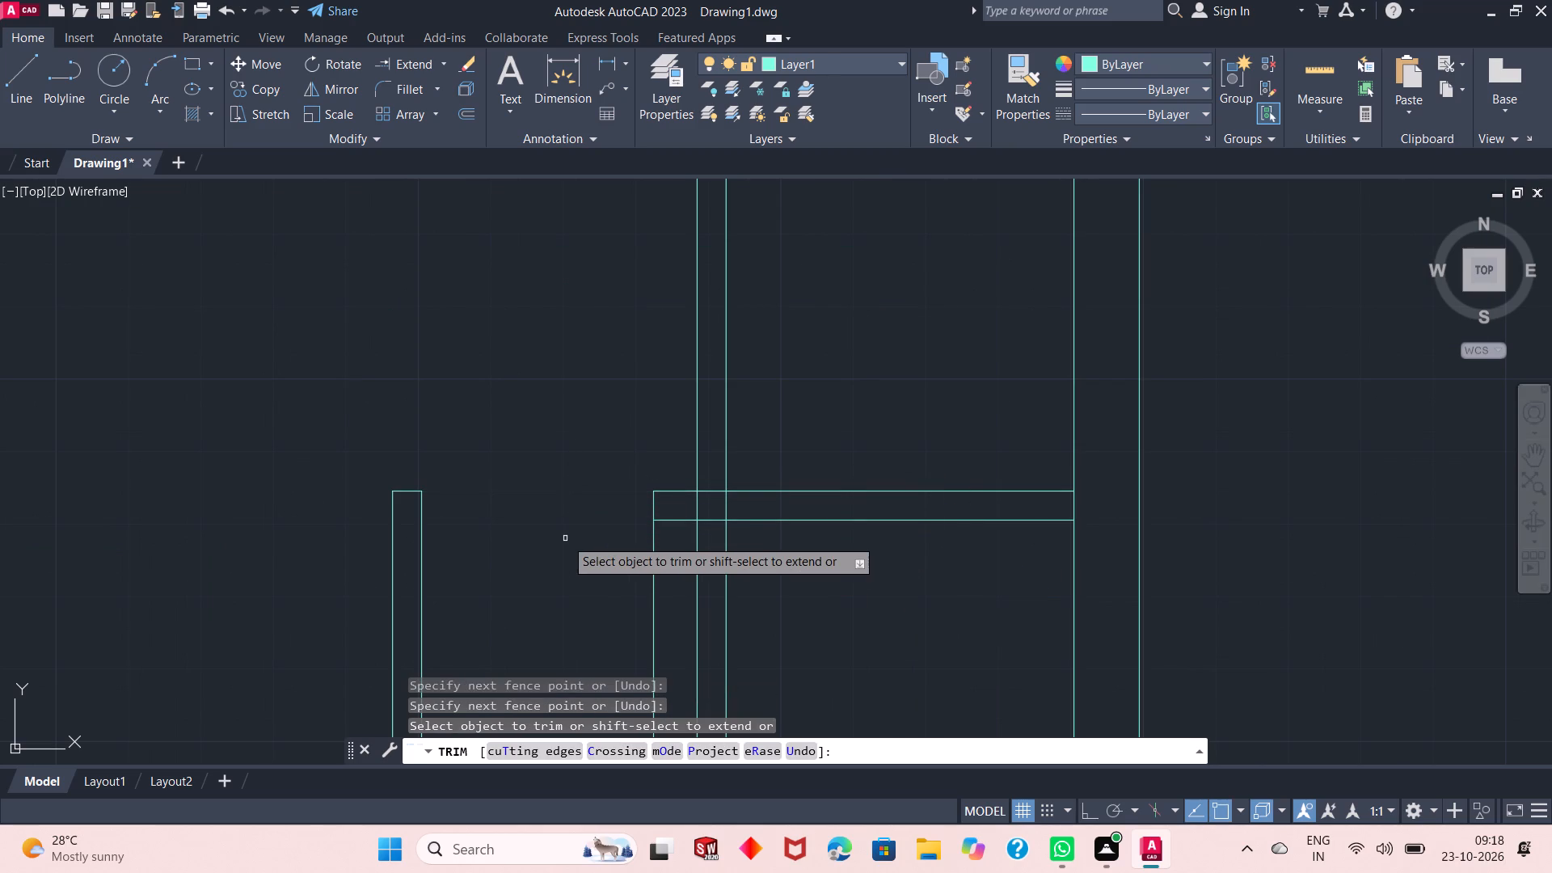
Trim the offset line and both vertical partition faces below the lower horizontal partition.
{"action": "left_click", "coordinate": [664, 569]}
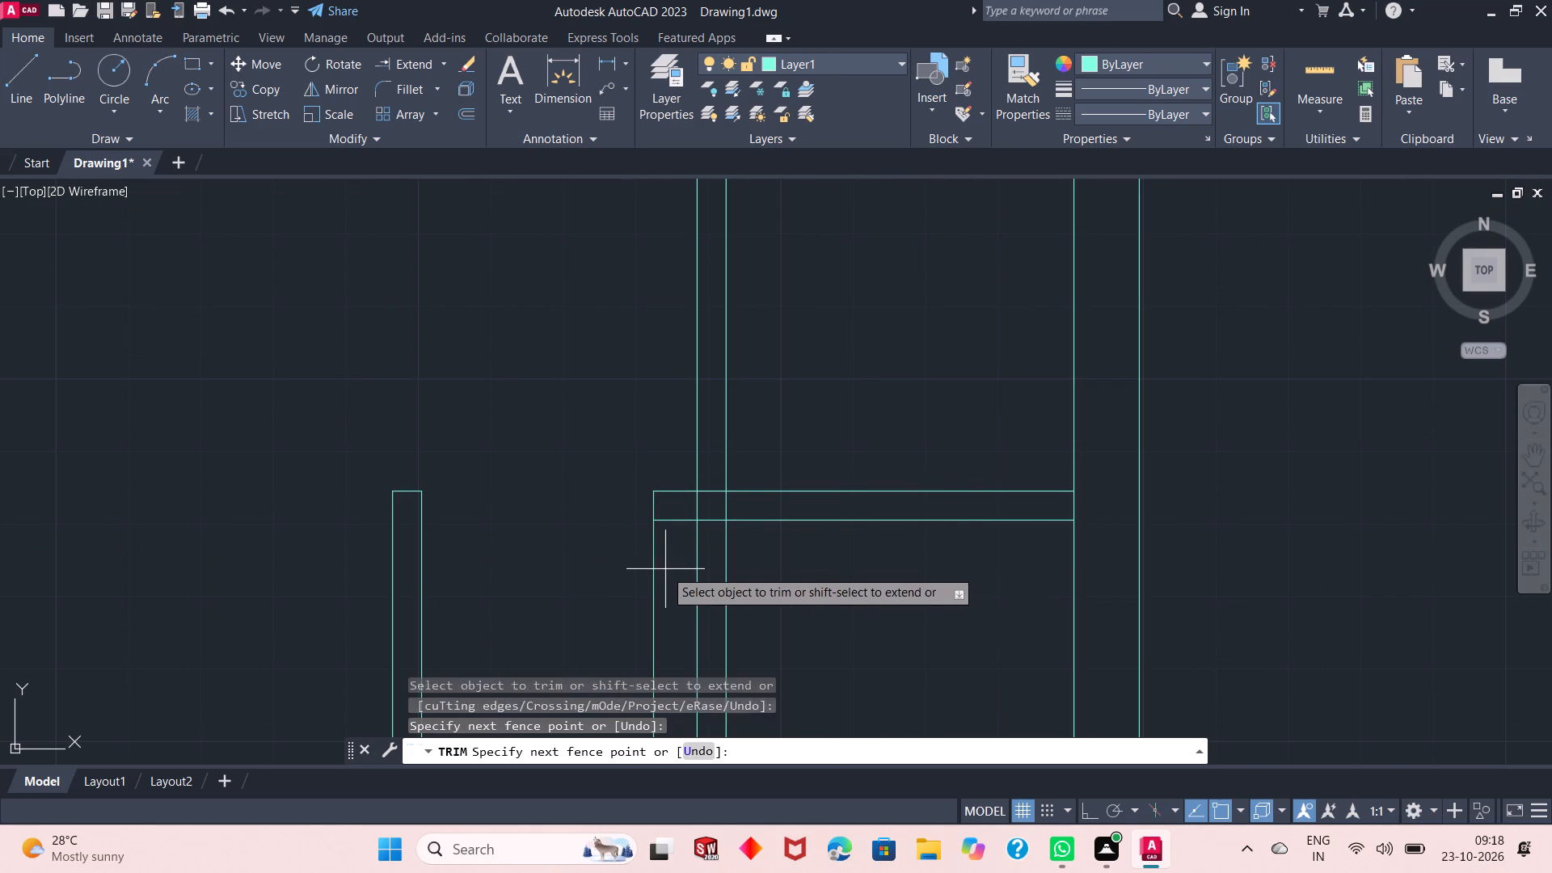
{"action": "left_click", "coordinate": [632, 559]}
{"action": "left_click", "coordinate": [631, 559]}
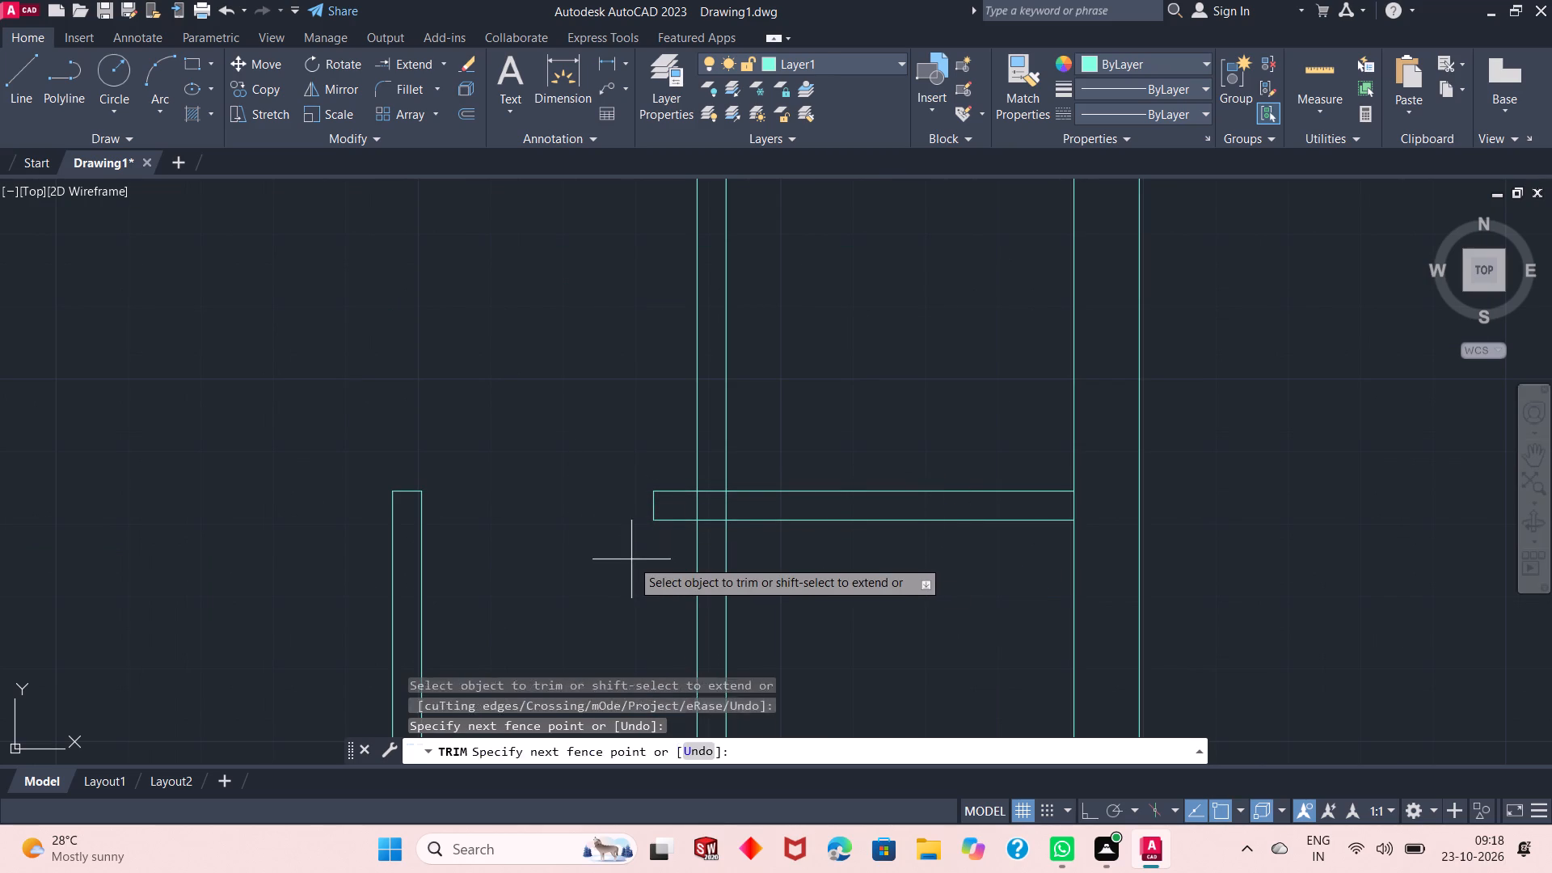
{"action": "left_click", "coordinate": [750, 560]}
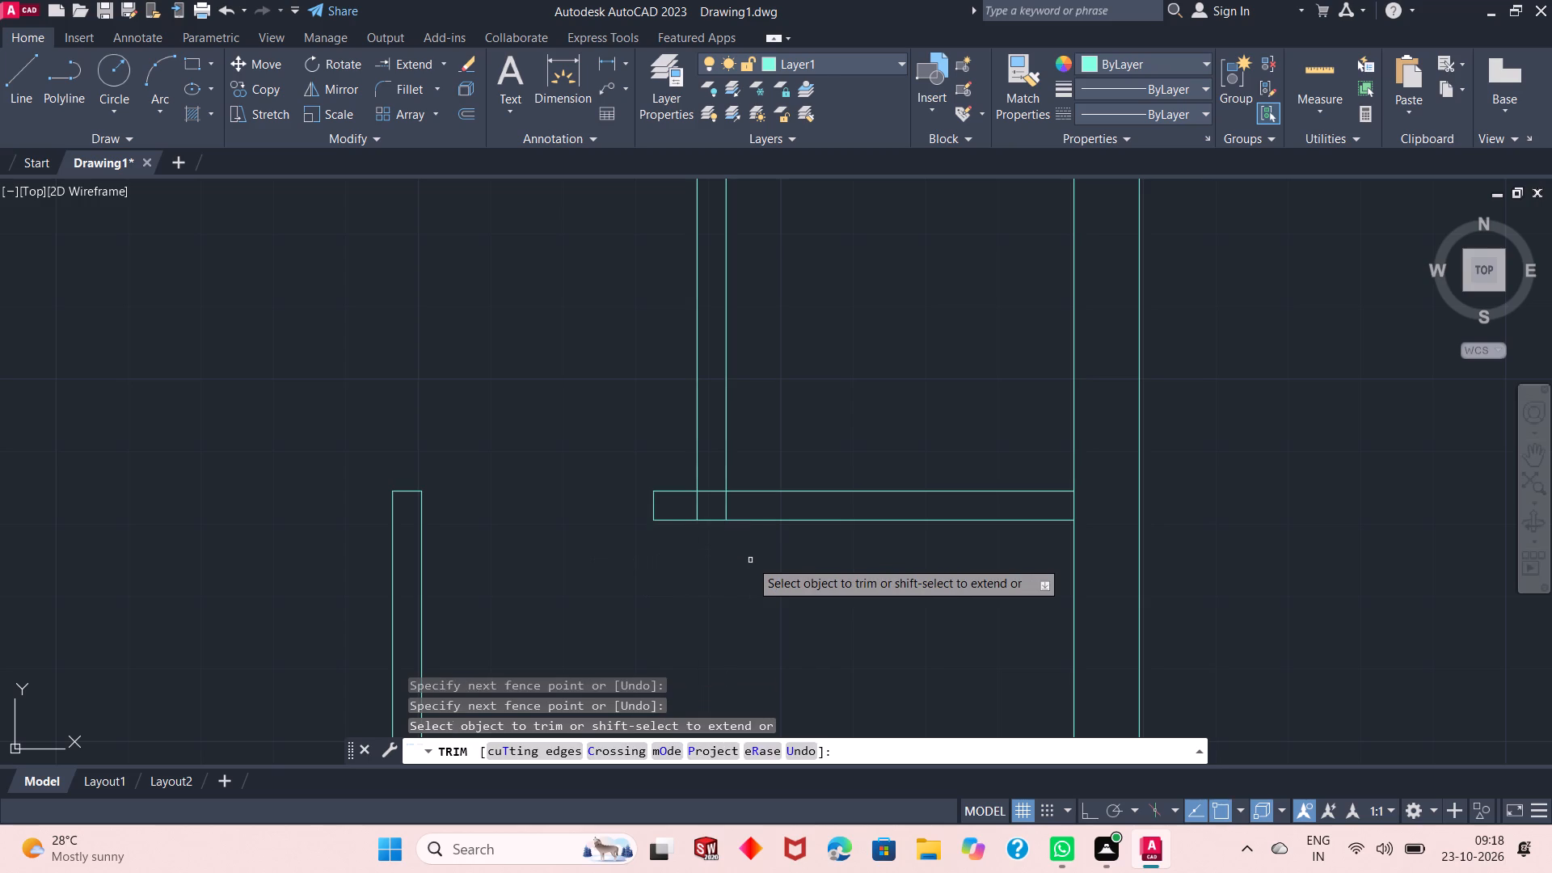
Trim the lines inside the junction of the vertical partition and the lower horizontal partition, forming an open T-junction.
{"action": "left_click_drag", "start_coordinate": [748, 498], "coordinate": [744, 509]}
{"action": "left_click", "coordinate": [686, 507]}
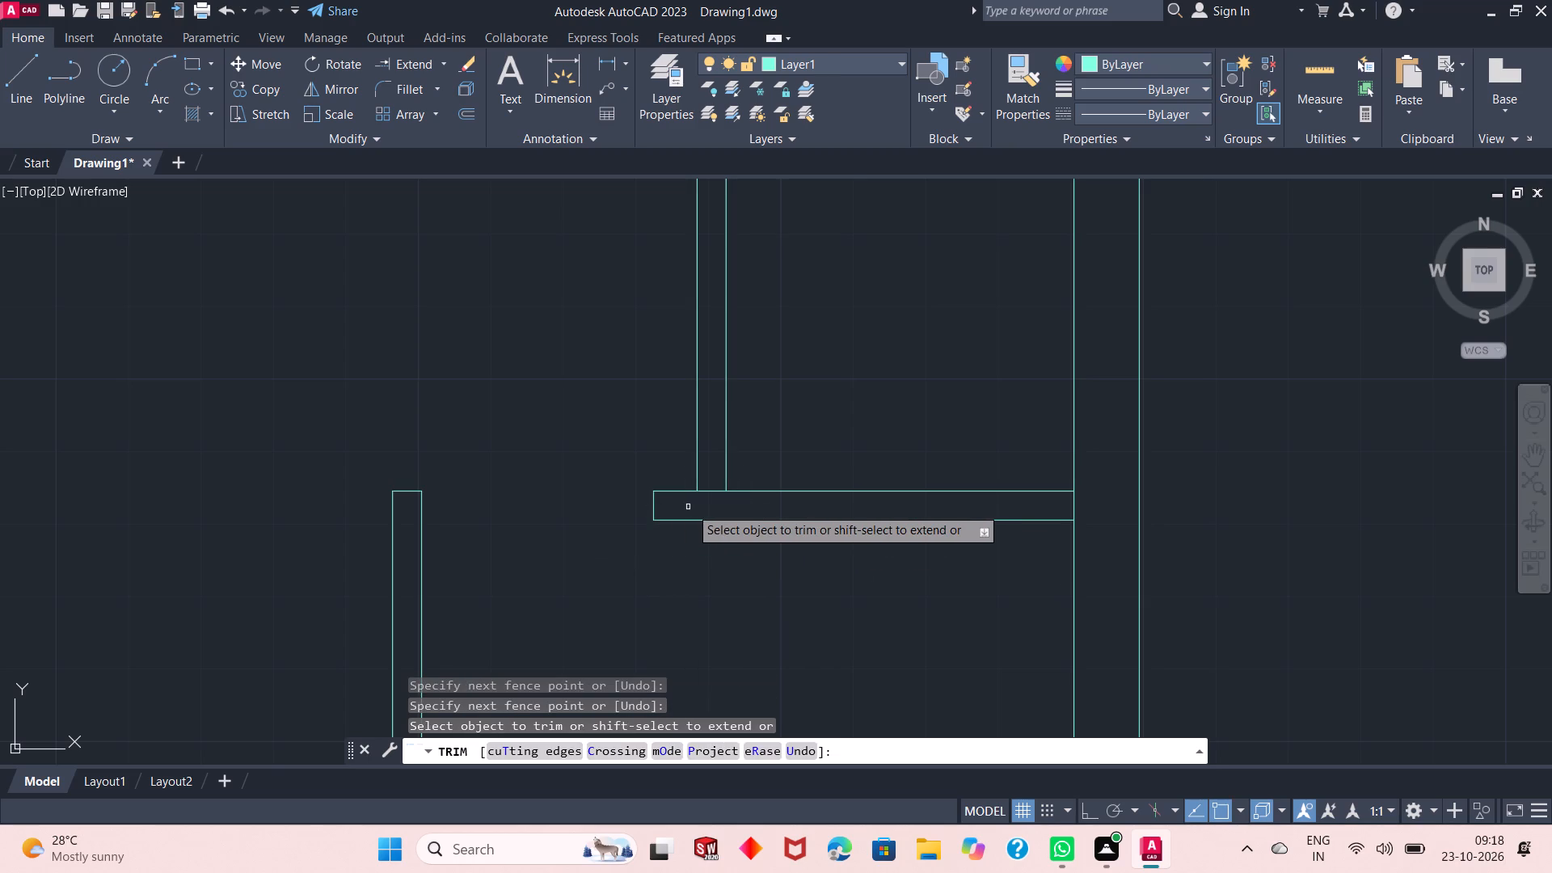
{"action": "left_click", "coordinate": [714, 504]}
{"action": "left_click", "coordinate": [711, 484]}
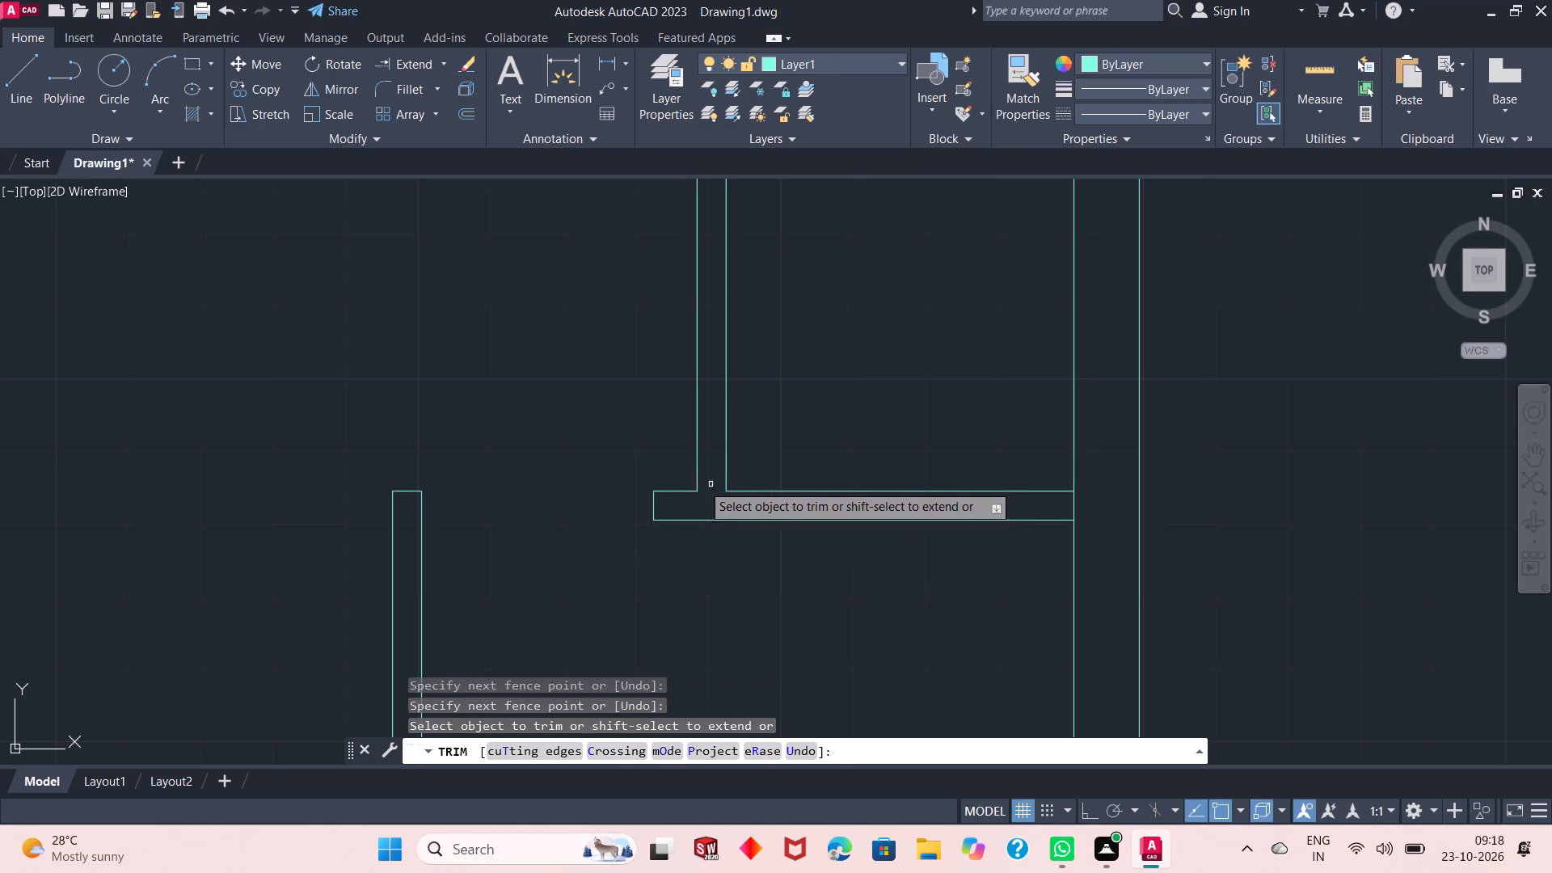
{"action": "right_click", "coordinate": [603, 470]}
{"action": "left_click", "coordinate": [646, 475]}
{"action": "scroll", "coordinate": [837, 542], "scroll_direction": "down", "scroll_amount": 3}
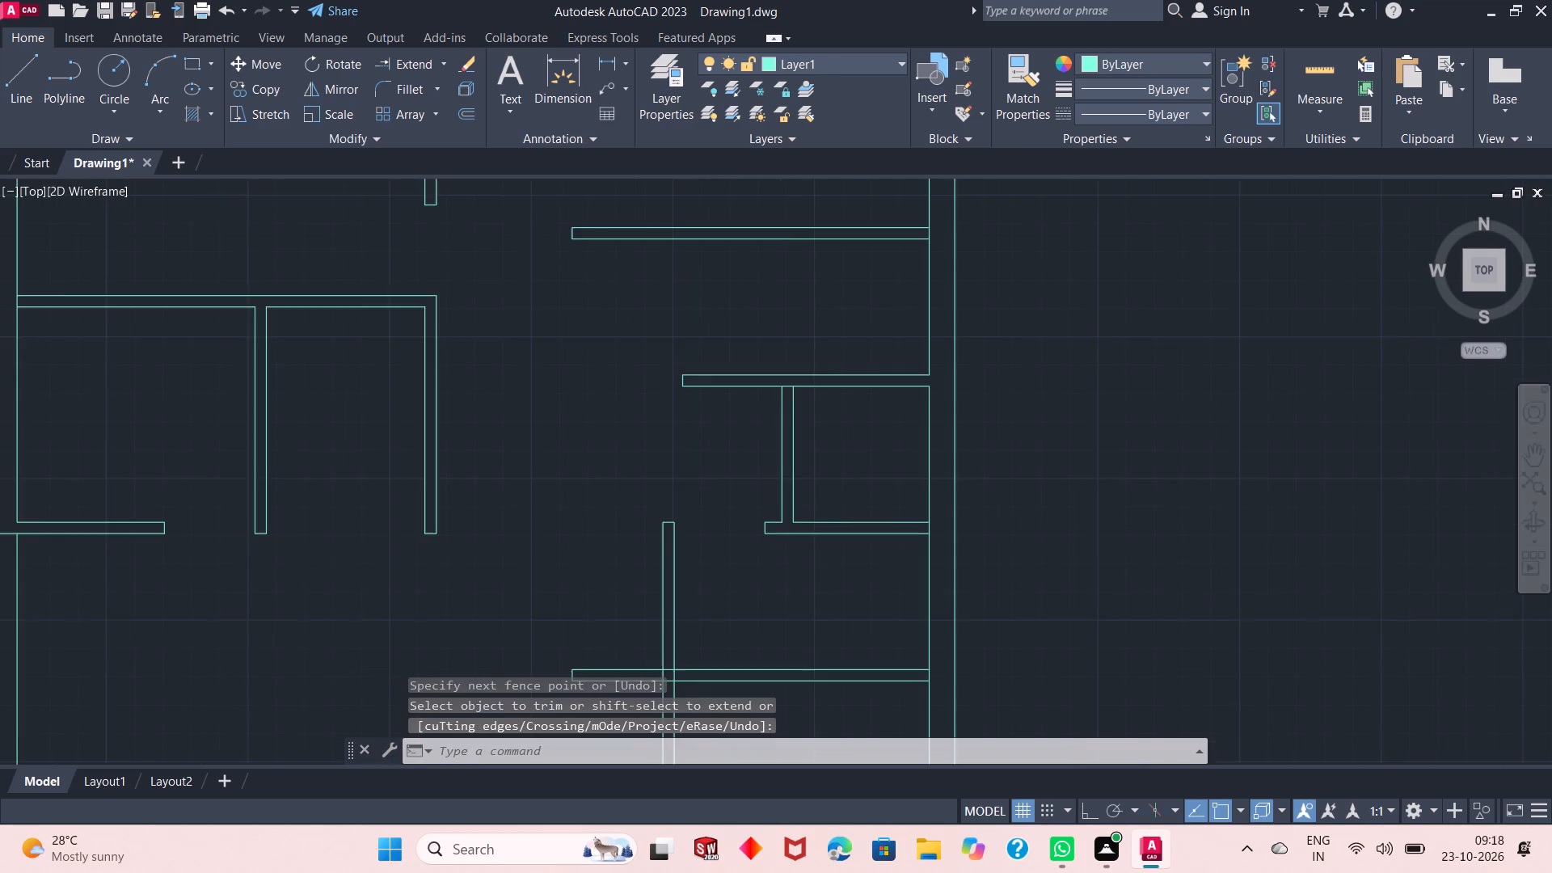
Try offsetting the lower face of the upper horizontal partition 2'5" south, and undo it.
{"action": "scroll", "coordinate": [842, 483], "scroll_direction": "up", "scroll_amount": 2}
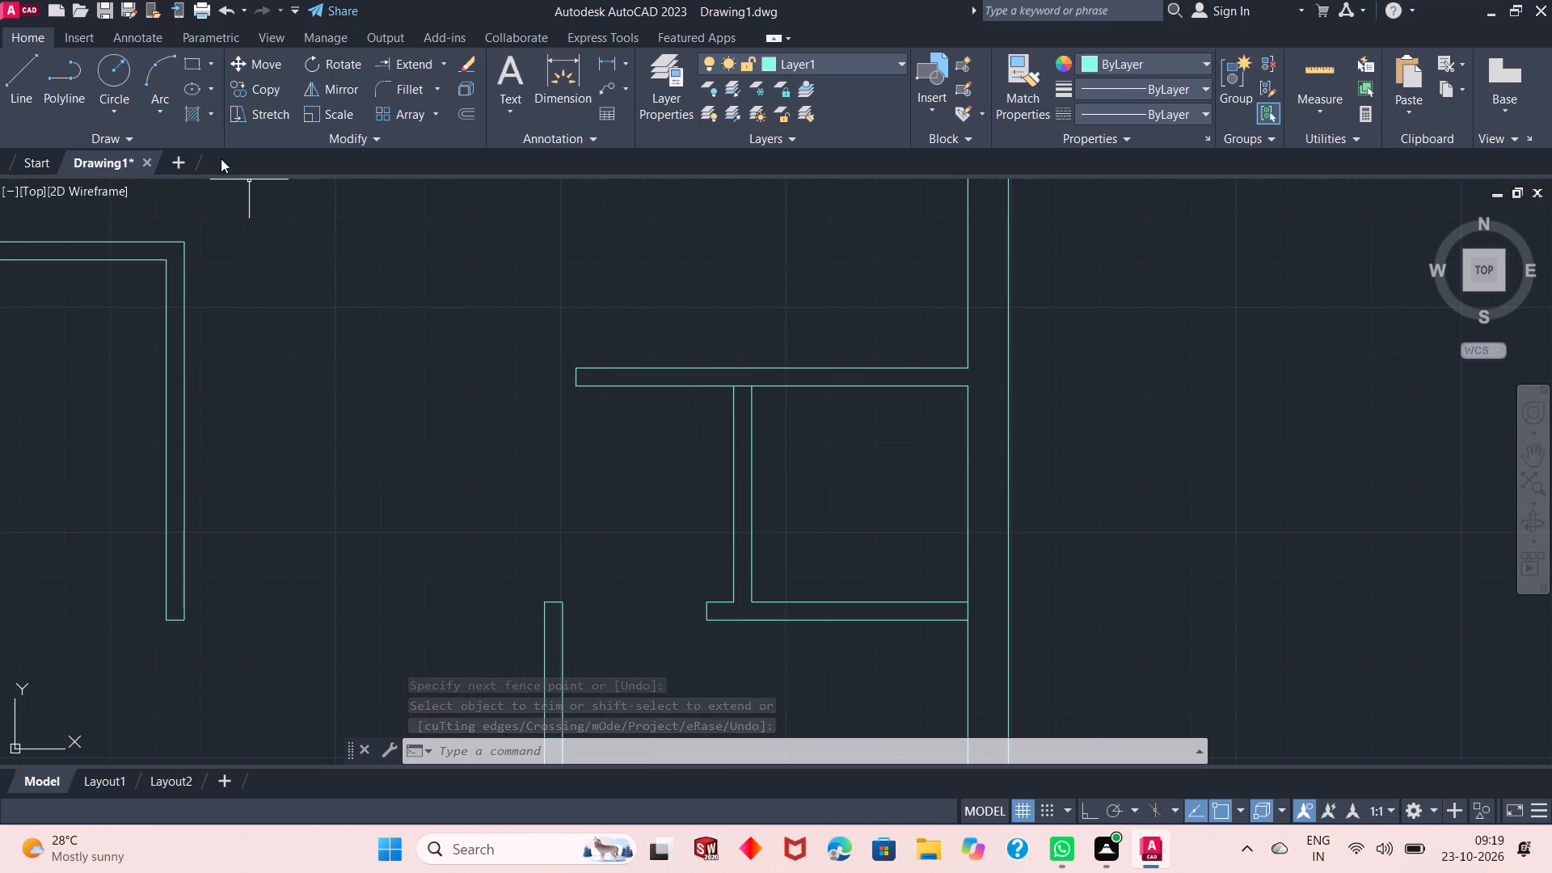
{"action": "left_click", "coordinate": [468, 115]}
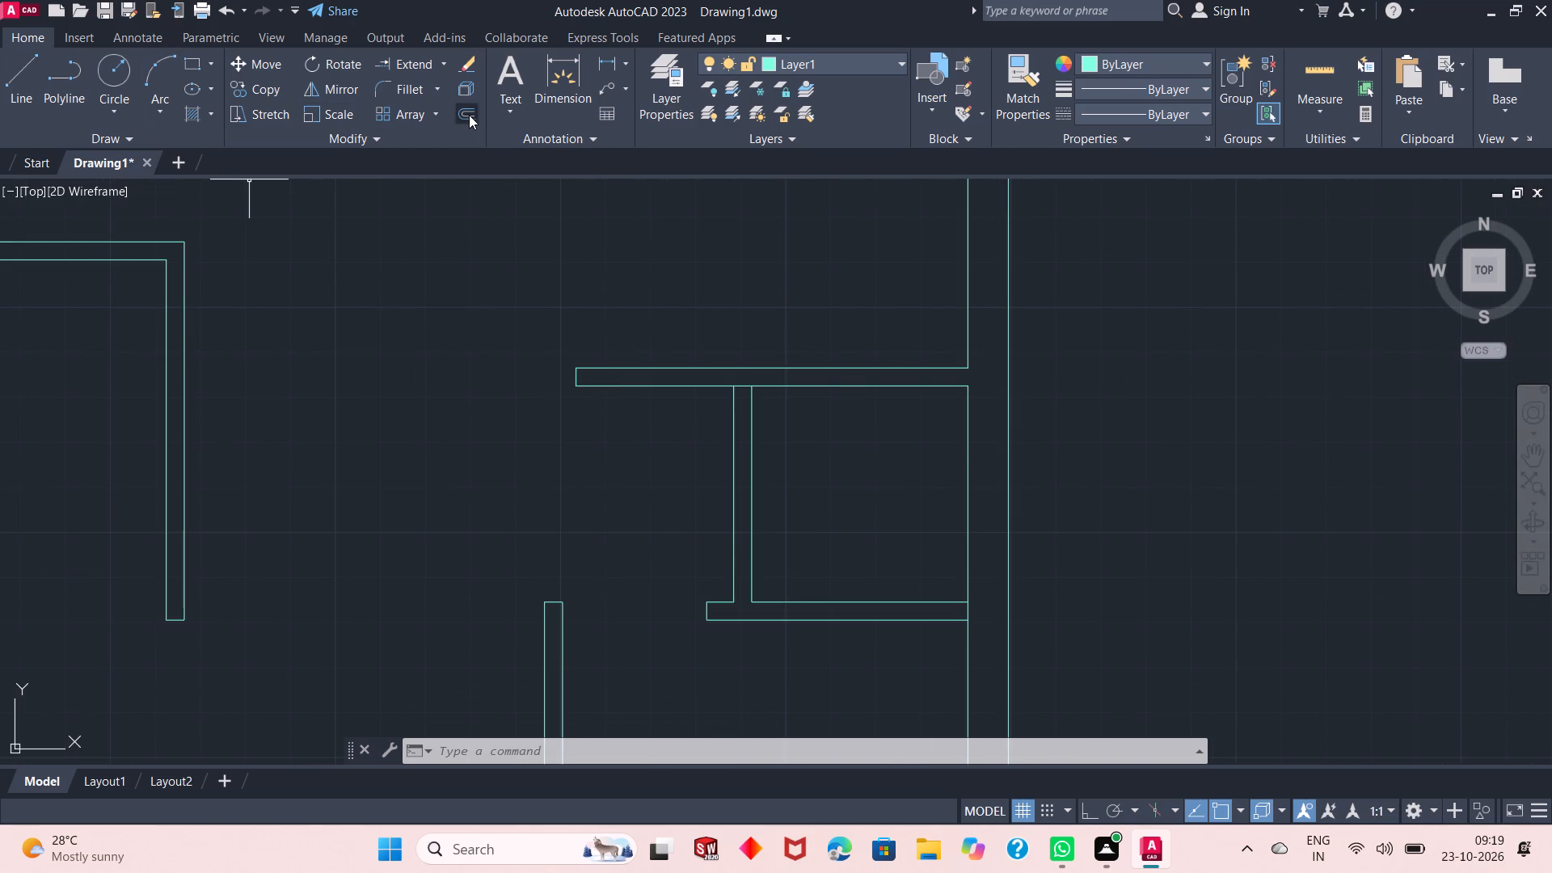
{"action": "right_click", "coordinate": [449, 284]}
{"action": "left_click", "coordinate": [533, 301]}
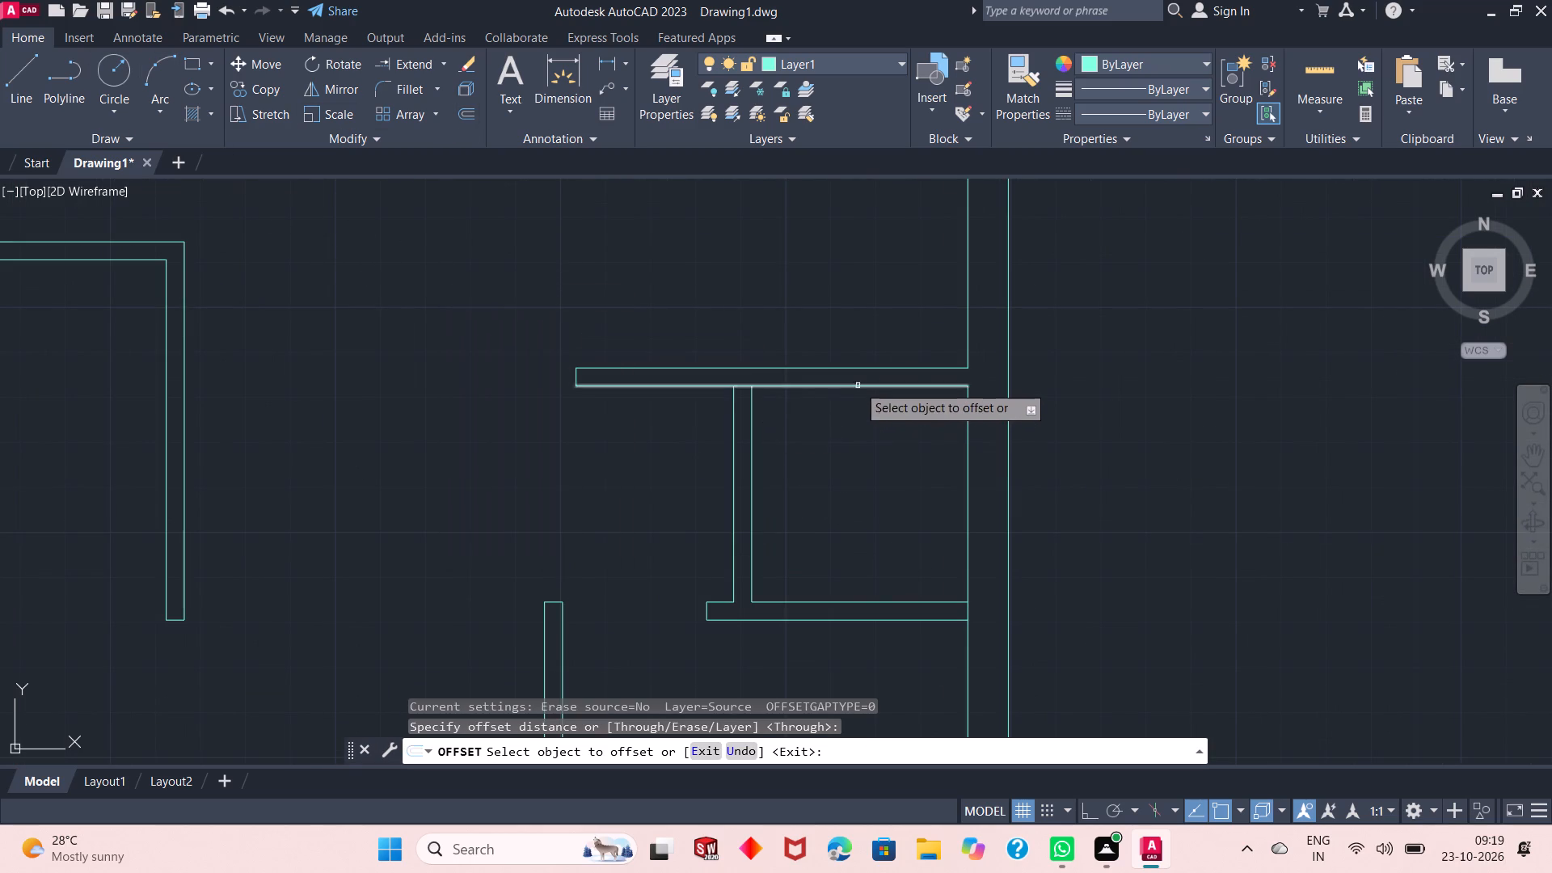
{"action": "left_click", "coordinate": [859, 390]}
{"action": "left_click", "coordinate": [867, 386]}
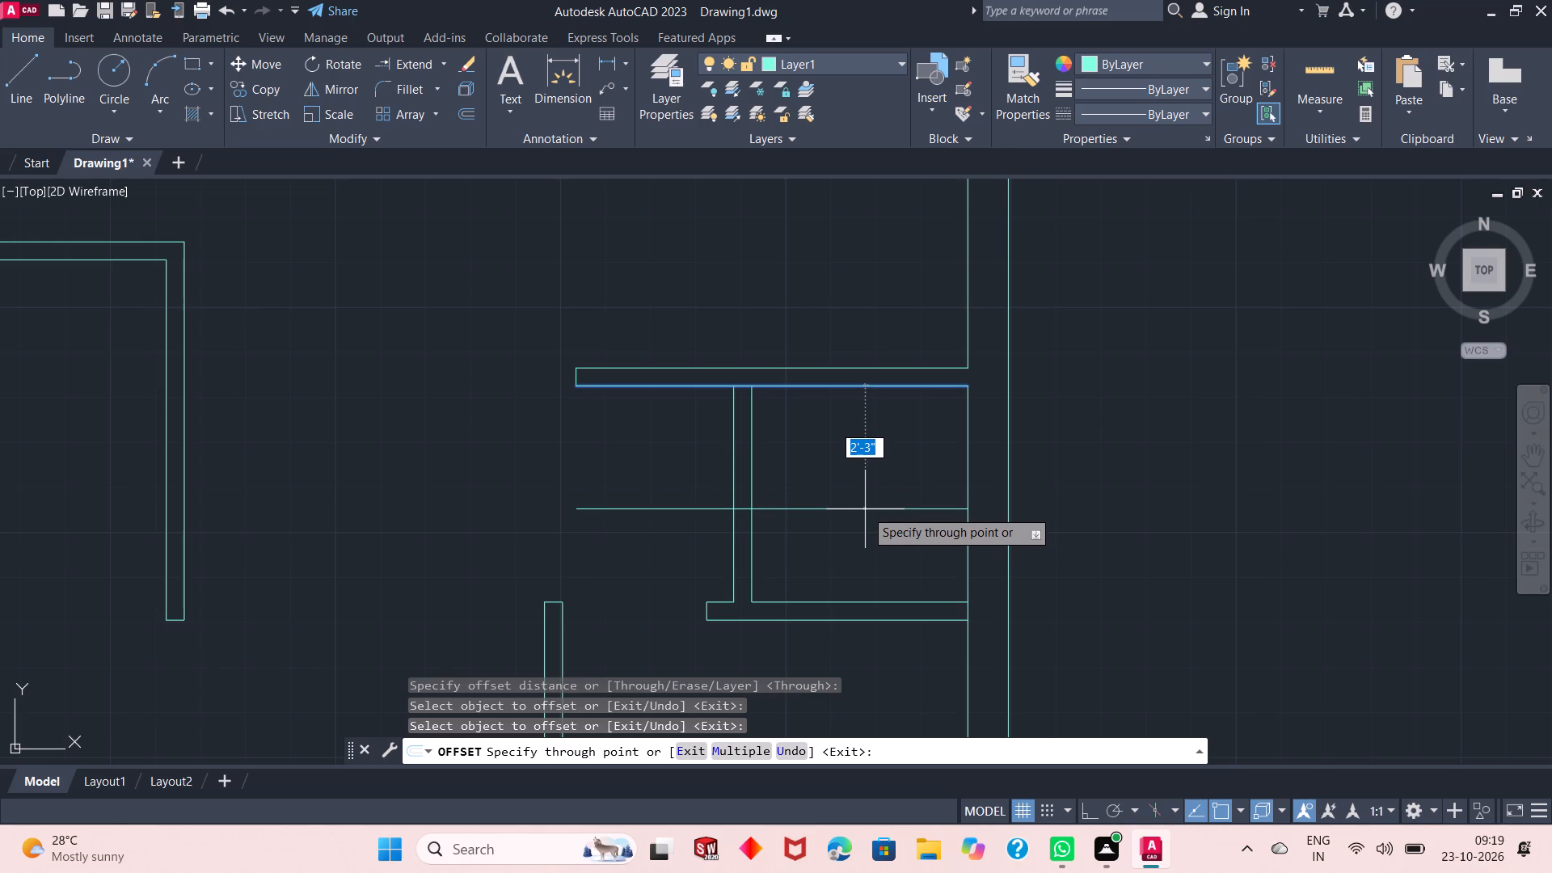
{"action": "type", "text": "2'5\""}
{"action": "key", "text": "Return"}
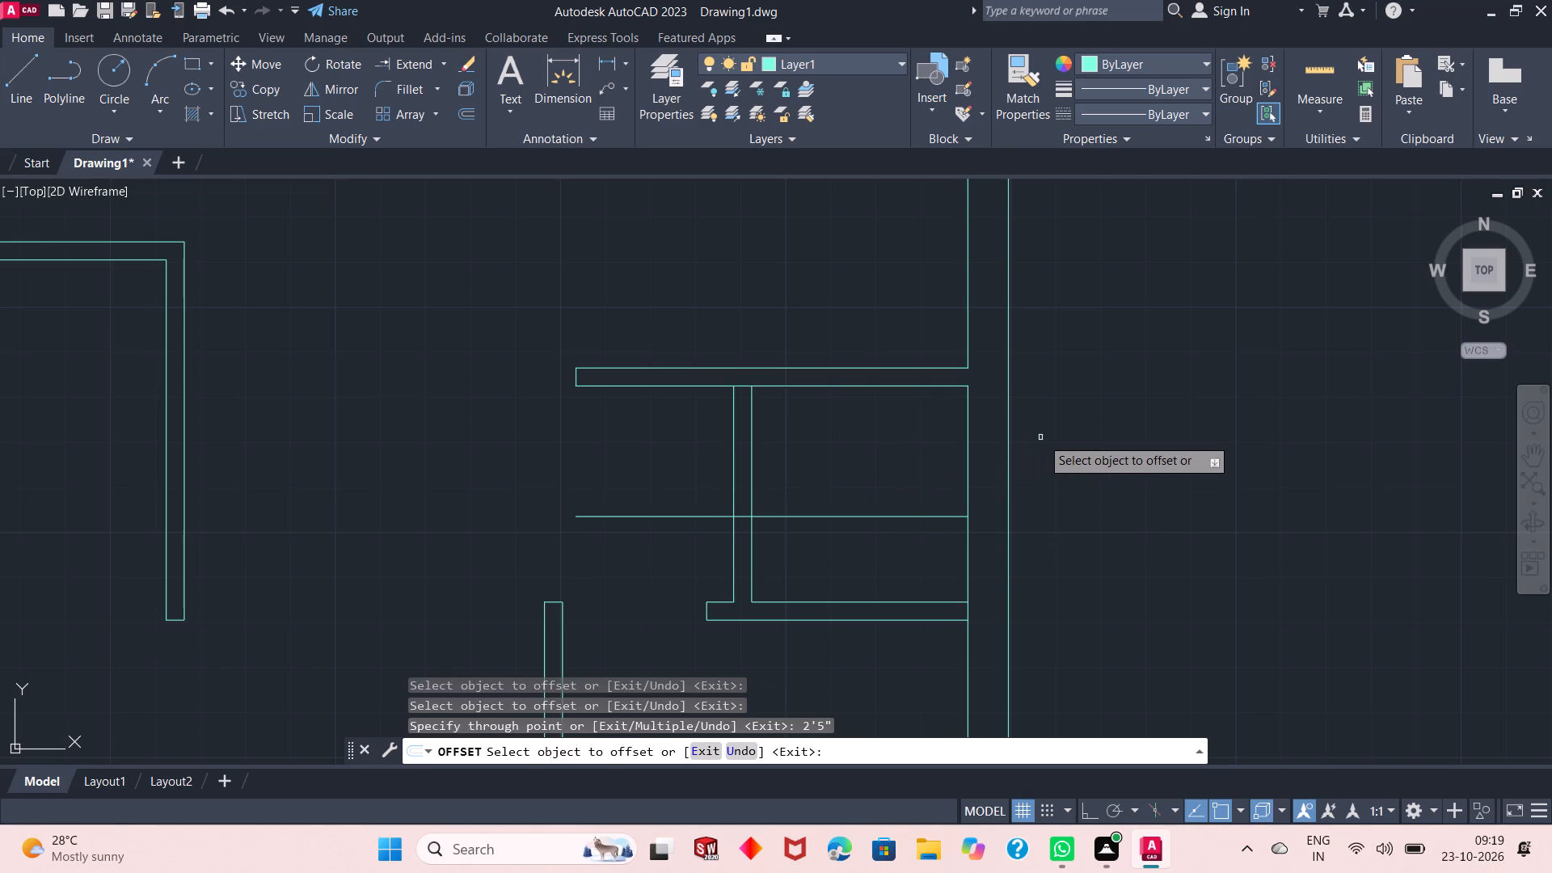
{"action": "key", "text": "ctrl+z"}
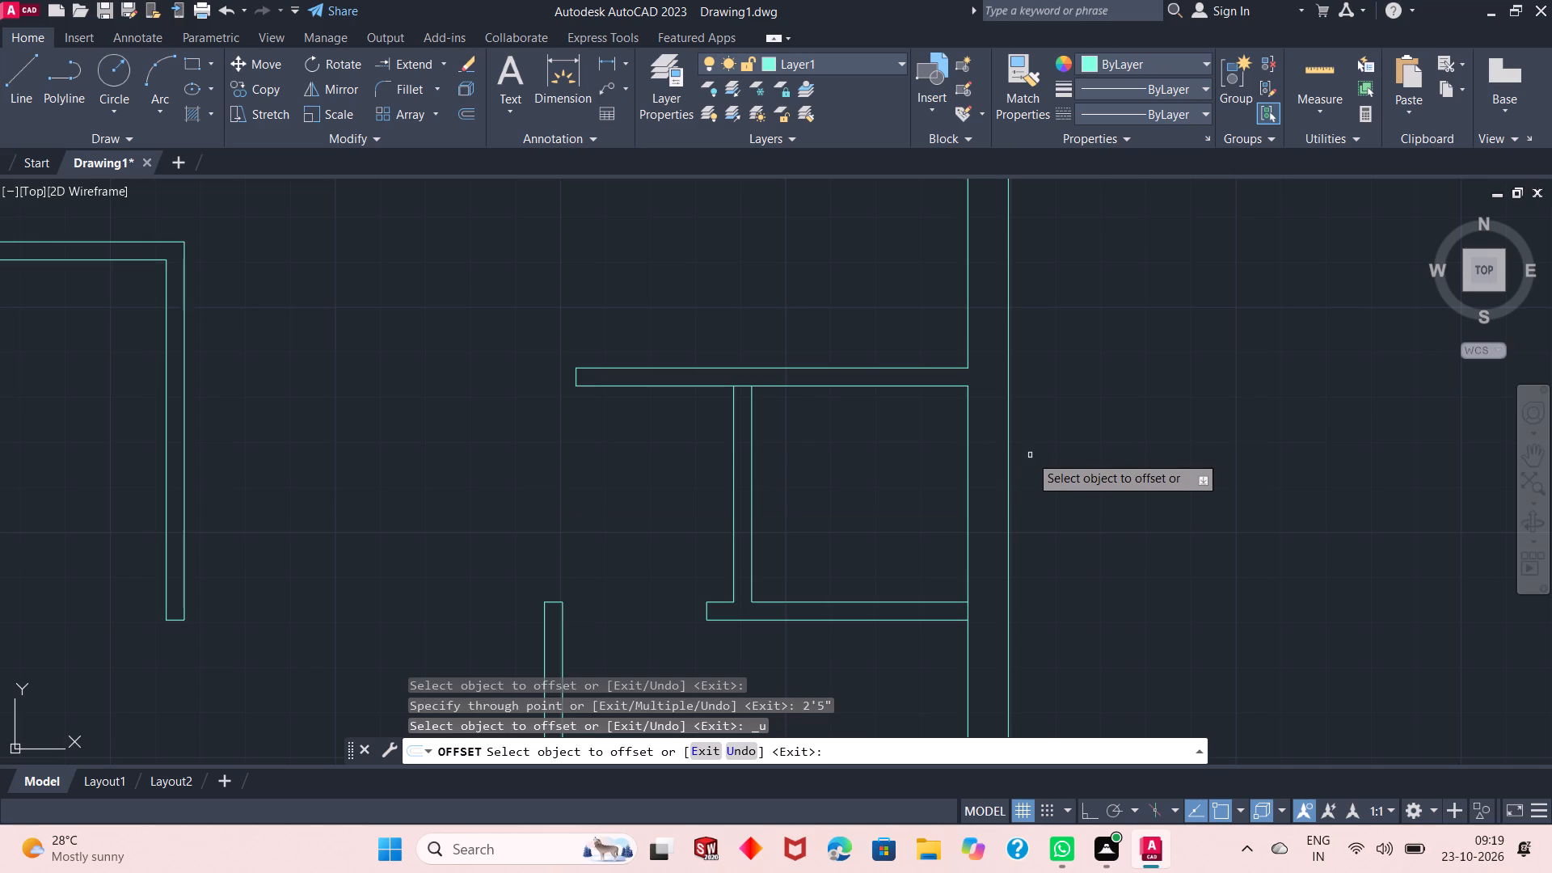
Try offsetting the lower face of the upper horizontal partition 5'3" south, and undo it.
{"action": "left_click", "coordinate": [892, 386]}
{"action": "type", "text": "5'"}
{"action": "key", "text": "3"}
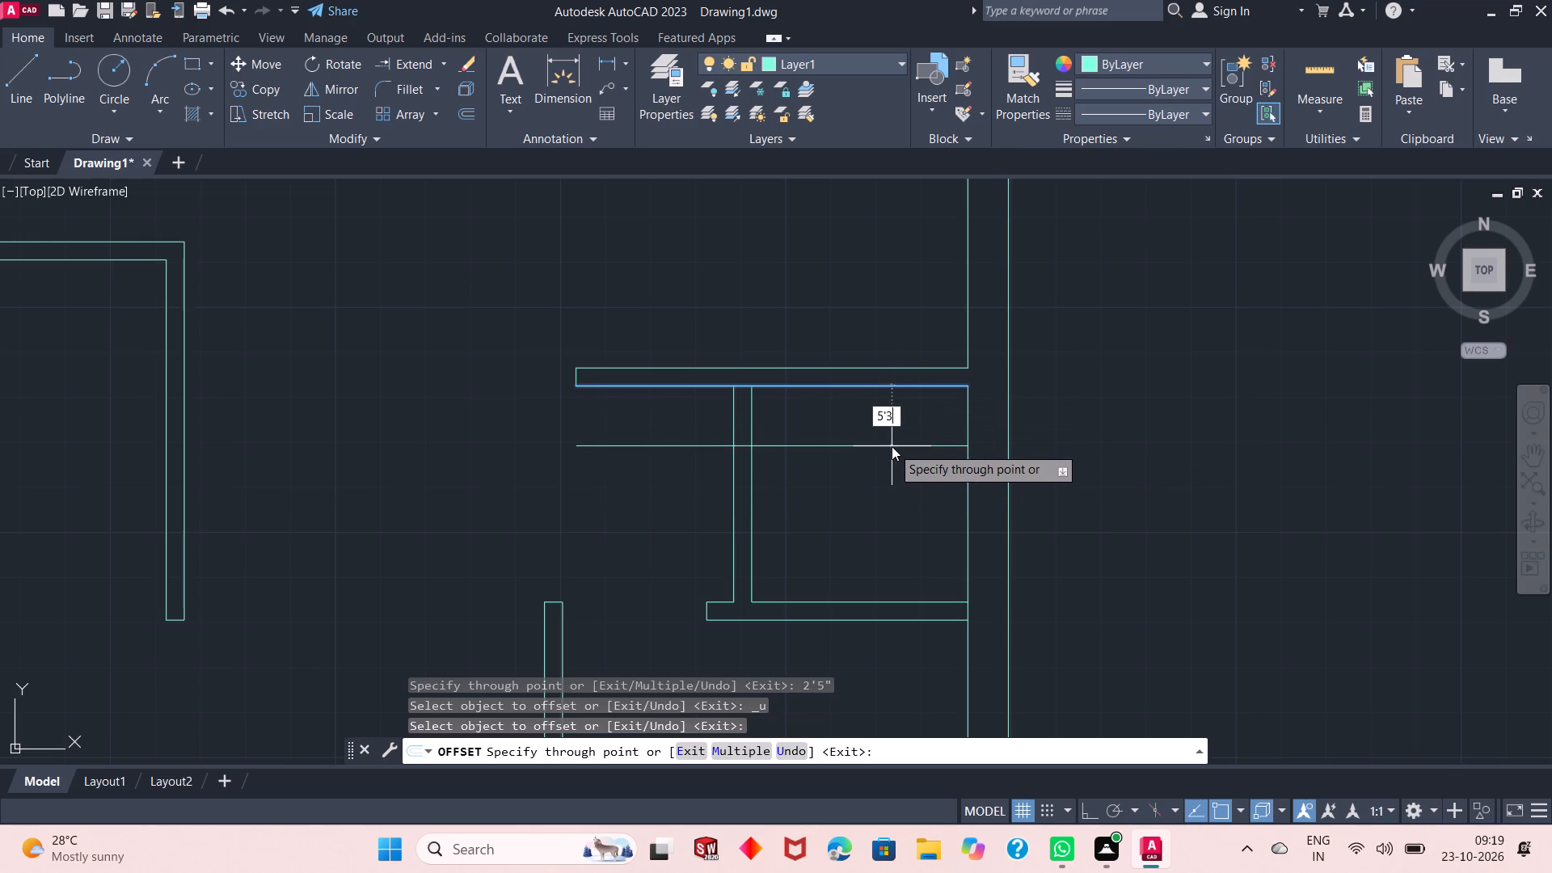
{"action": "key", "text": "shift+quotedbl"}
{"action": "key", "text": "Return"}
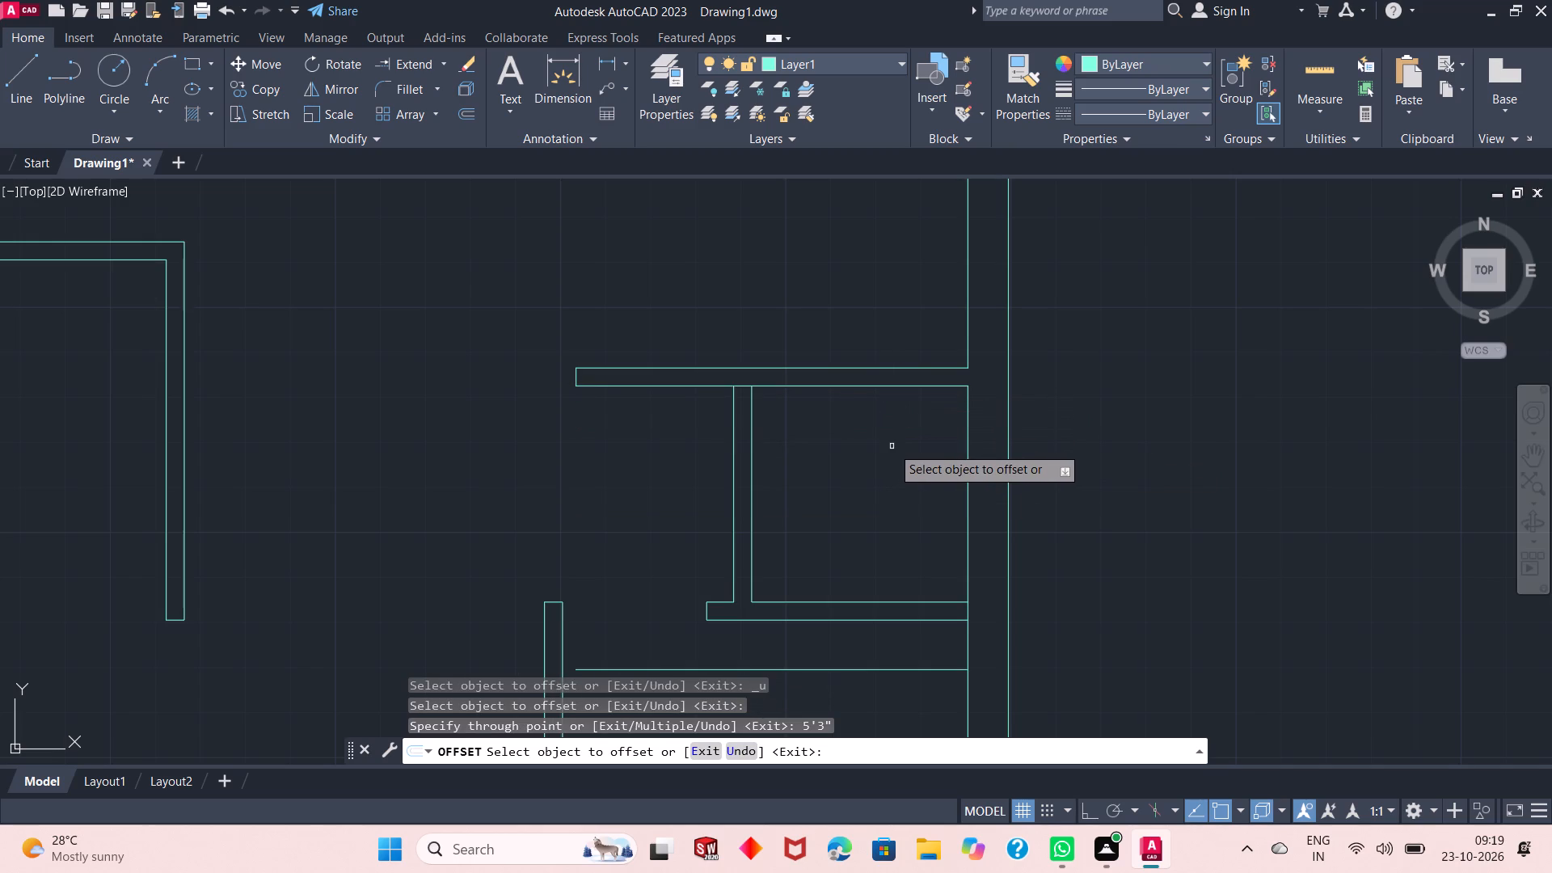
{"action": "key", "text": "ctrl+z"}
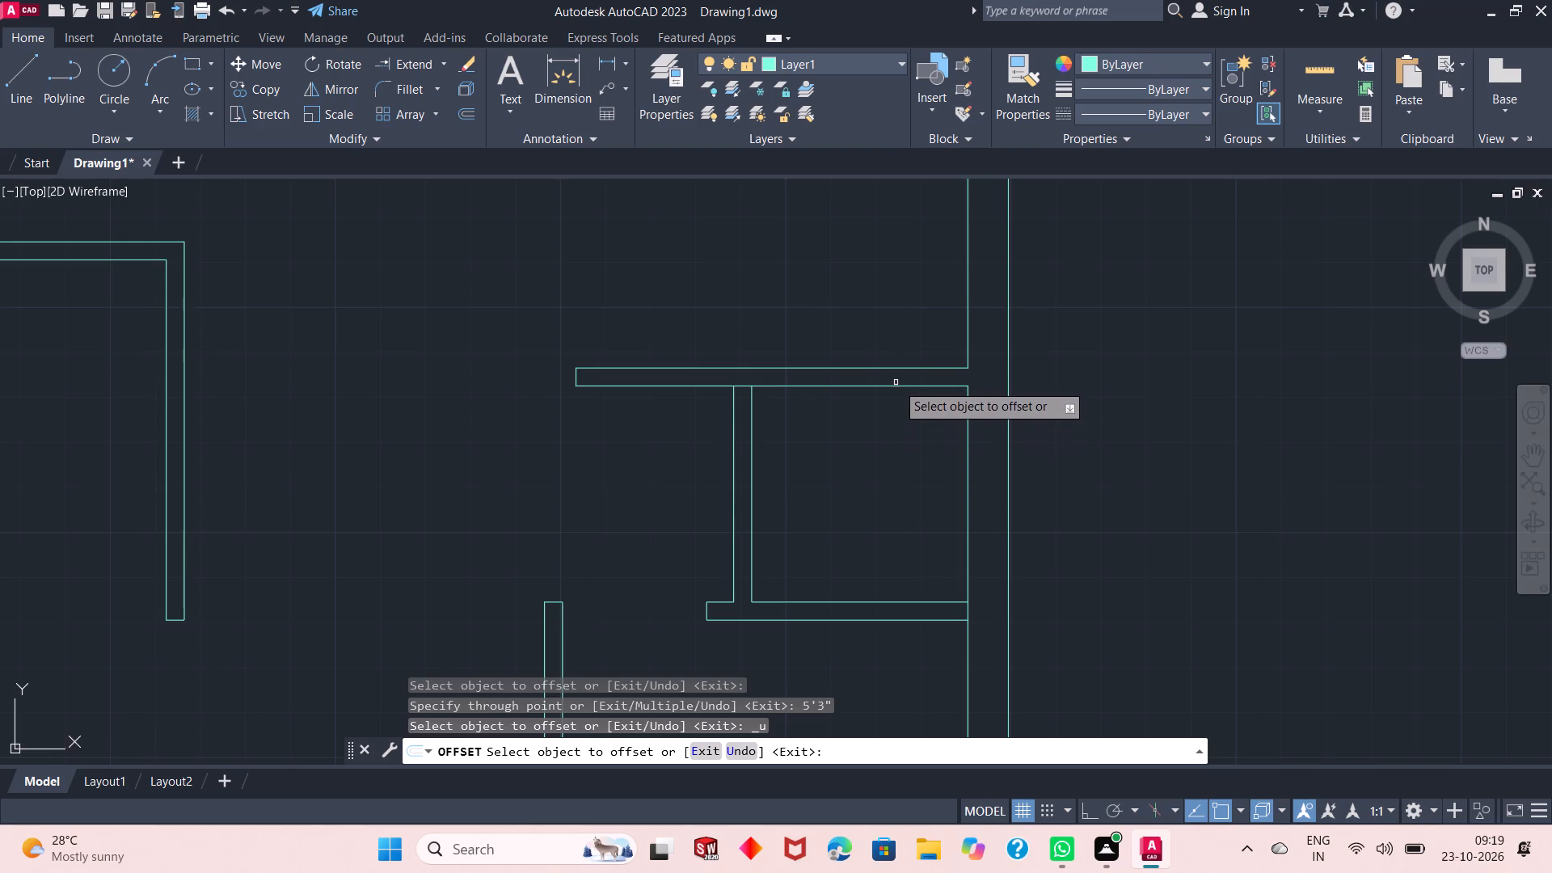
Offset the lower face of the upper horizontal partition 2'3" south.
{"action": "left_click", "coordinate": [897, 388]}
{"action": "type", "text": "2'3\""}
{"action": "key", "text": "Return"}
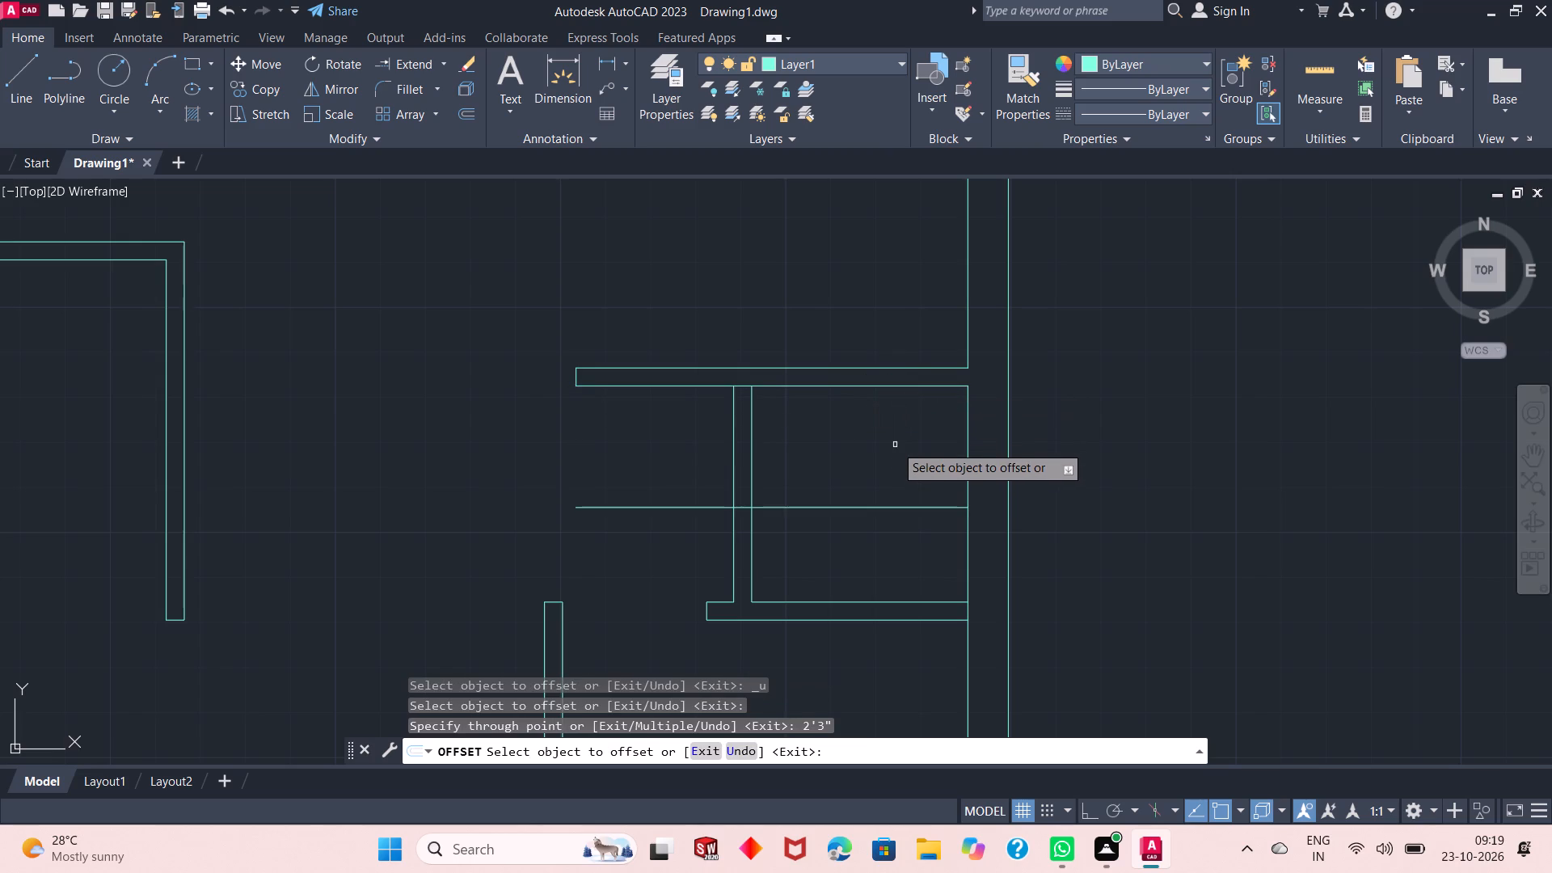
{"action": "right_click", "coordinate": [465, 458]}
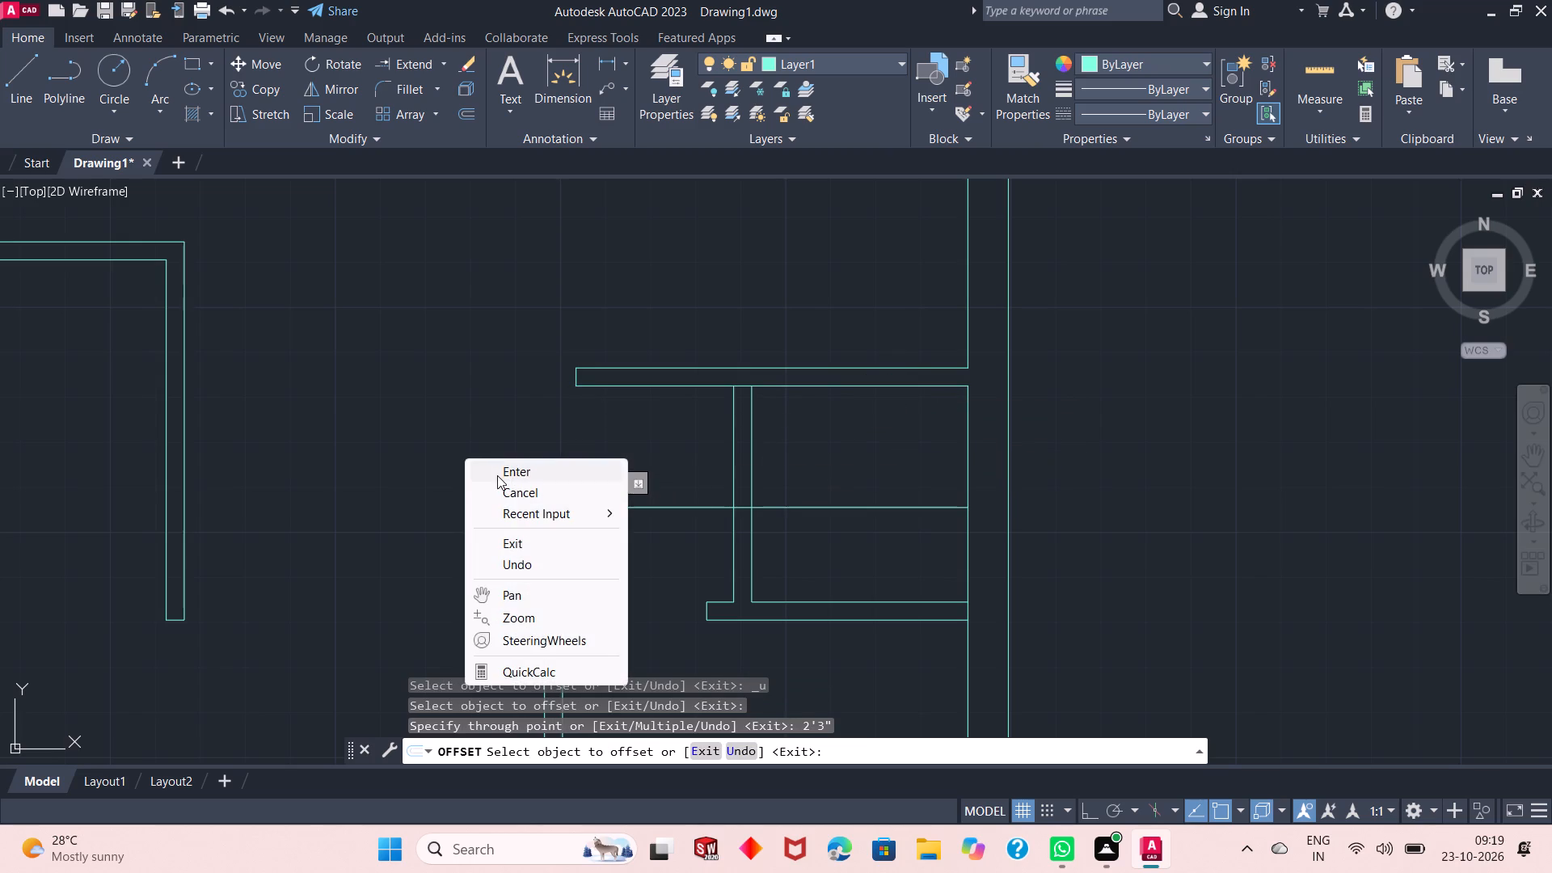
{"action": "left_click", "coordinate": [498, 476]}
Trim the offset line on both sides of the vertical partition and the partition faces above it, leaving a capped stub and an opening.
{"action": "right_click", "coordinate": [463, 373]}
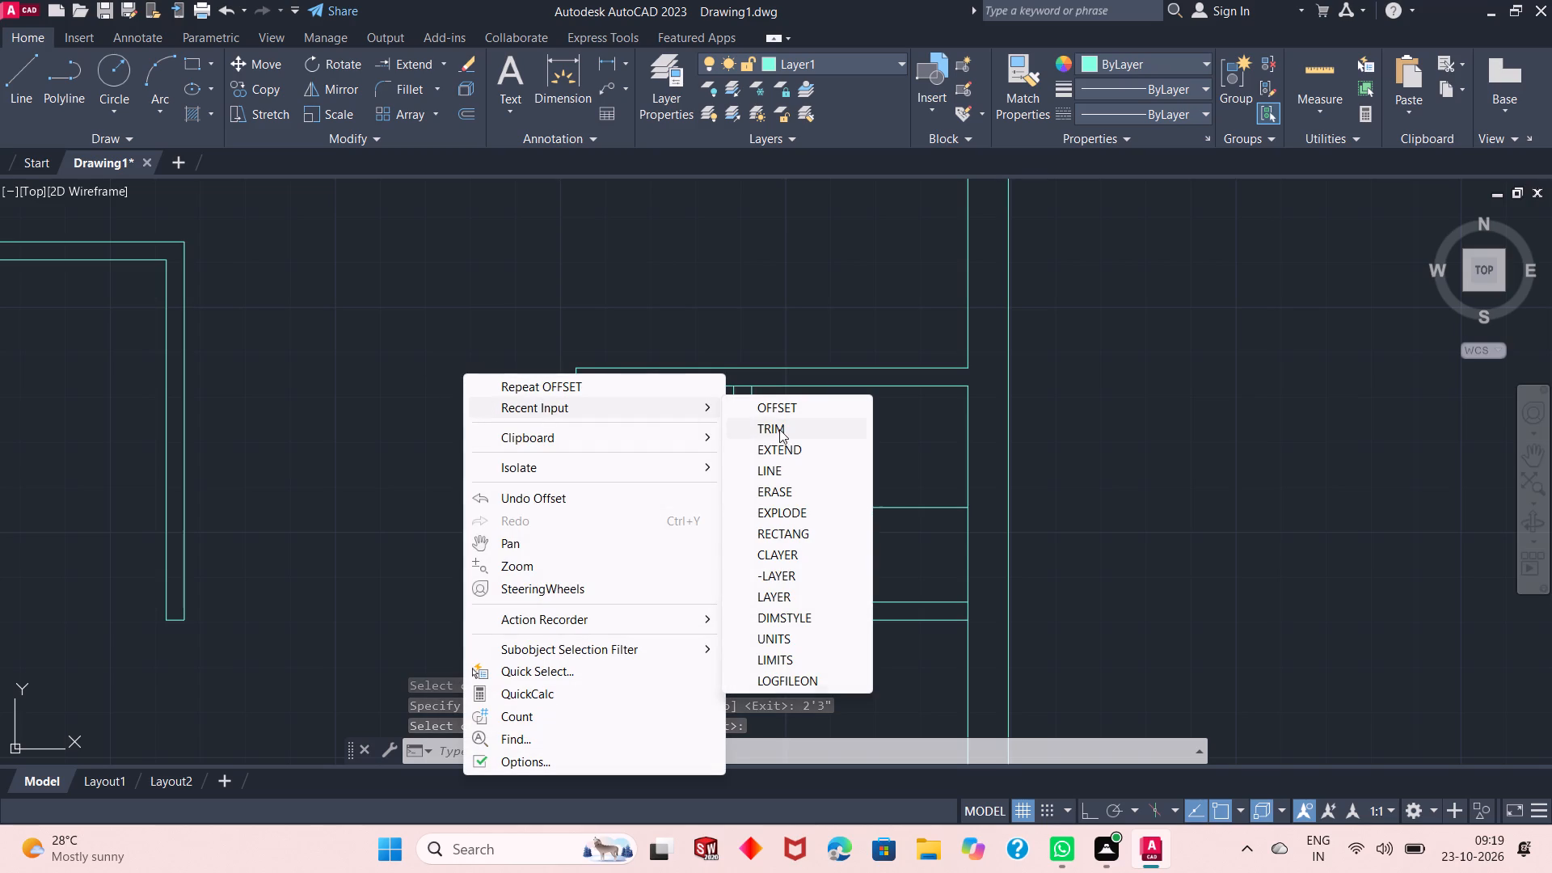
{"action": "left_click", "coordinate": [780, 432]}
{"action": "left_click", "coordinate": [830, 506]}
{"action": "left_click", "coordinate": [802, 469]}
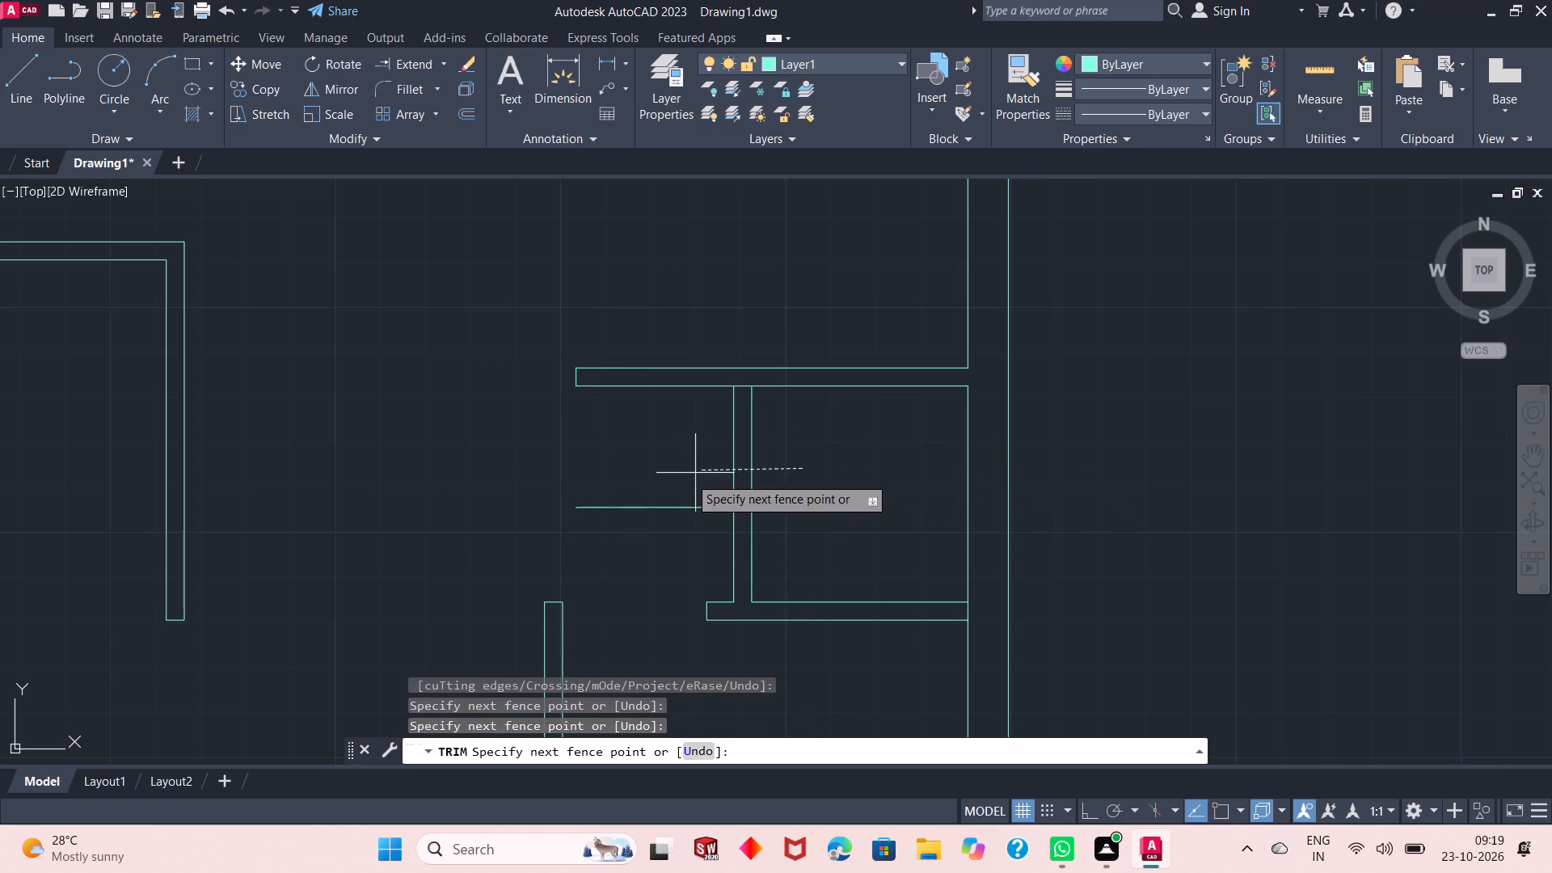
{"action": "left_click", "coordinate": [623, 525]}
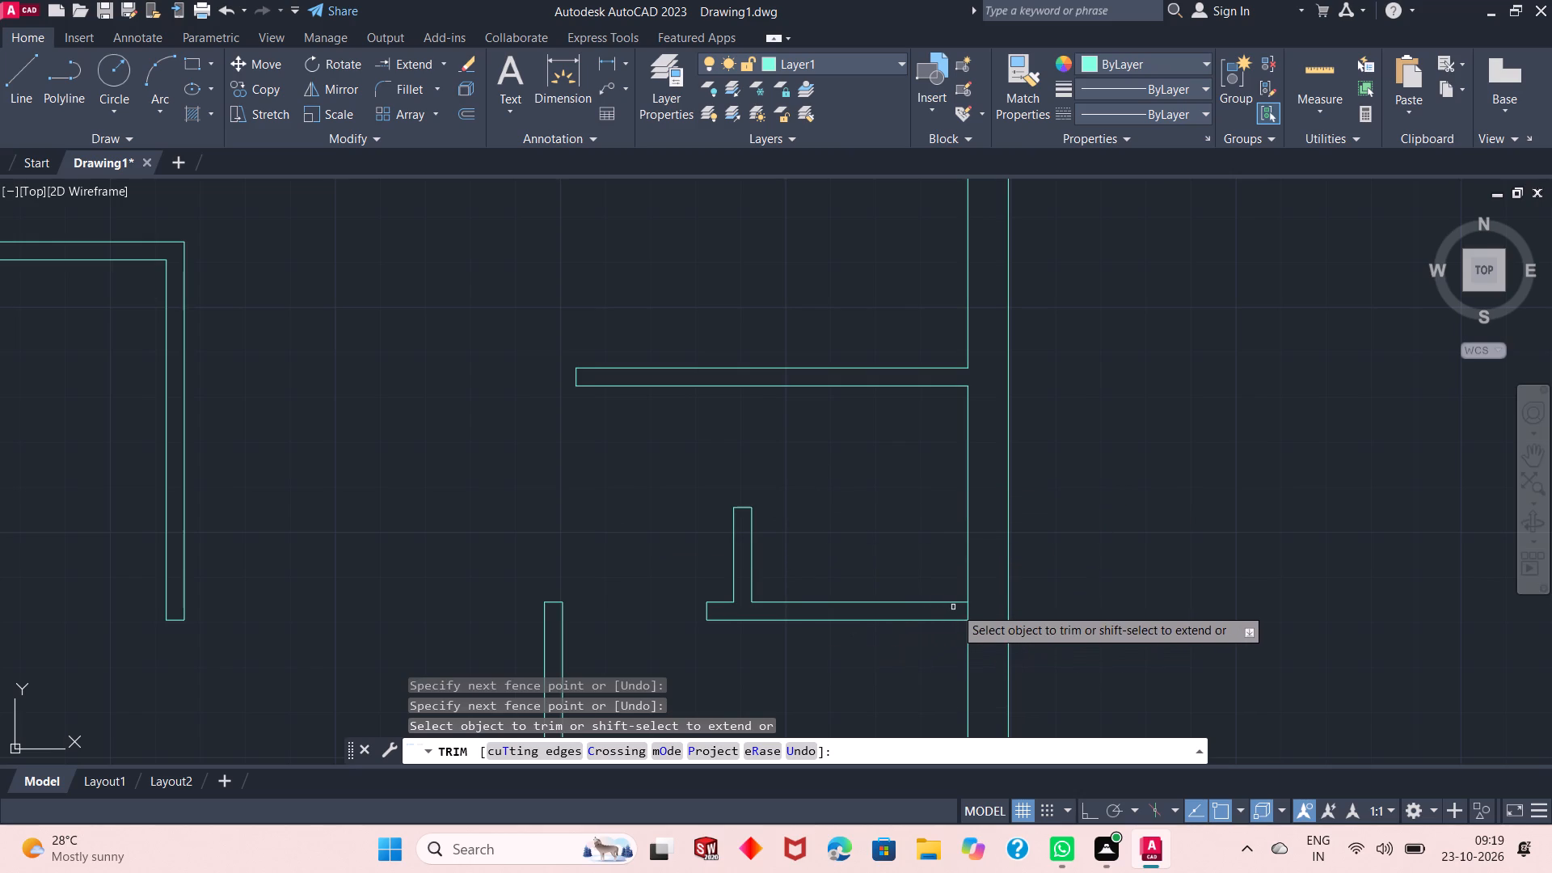
Trim the east wall's inner face between the two faces of the lower horizontal partition.
{"action": "left_click", "coordinate": [958, 607]}
{"action": "left_click", "coordinate": [974, 607]}
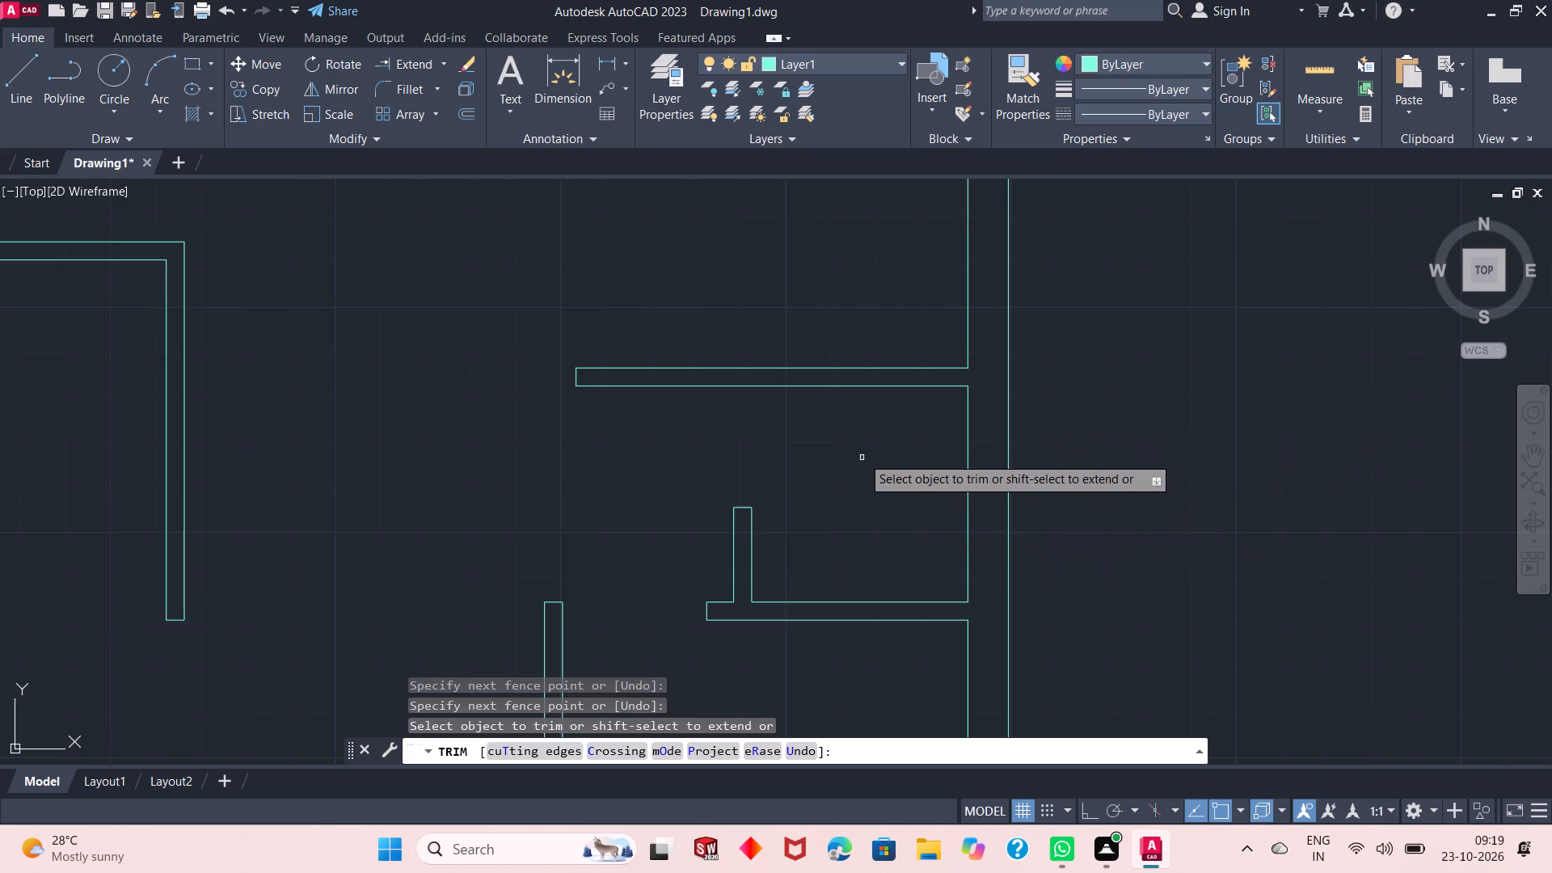
Trim the vertical partition's faces inside the southernmost horizontal partition, and that partition's upper face between them, to open the junction.
{"action": "scroll", "coordinate": [861, 453], "scroll_direction": "down", "scroll_amount": 2}
{"action": "scroll", "coordinate": [723, 642], "scroll_direction": "up", "scroll_amount": 1}
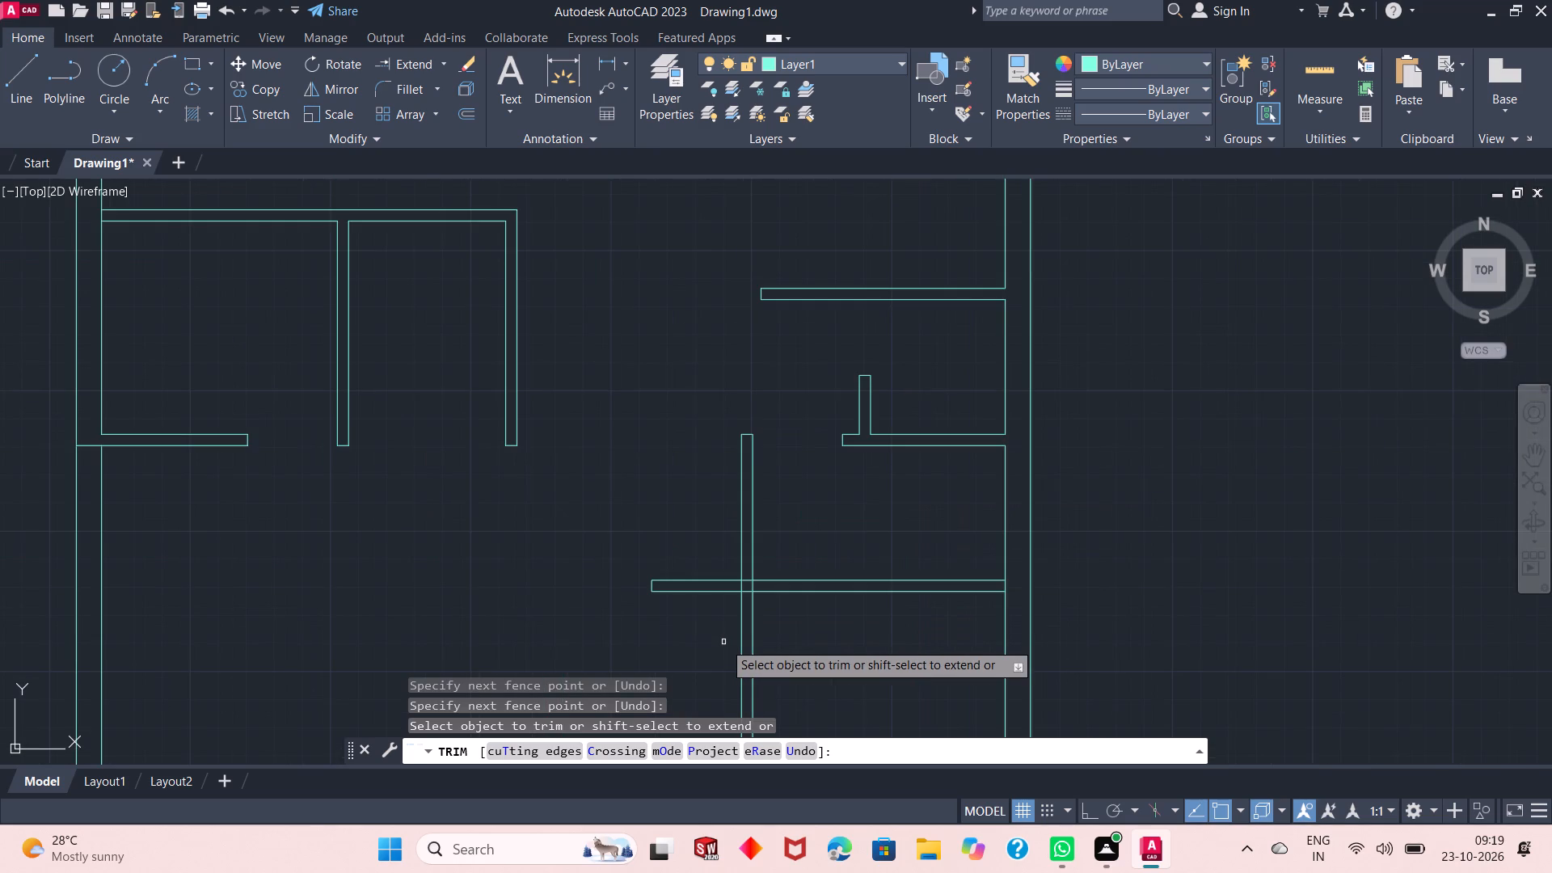
{"action": "scroll", "coordinate": [762, 624], "scroll_direction": "up", "scroll_amount": 1}
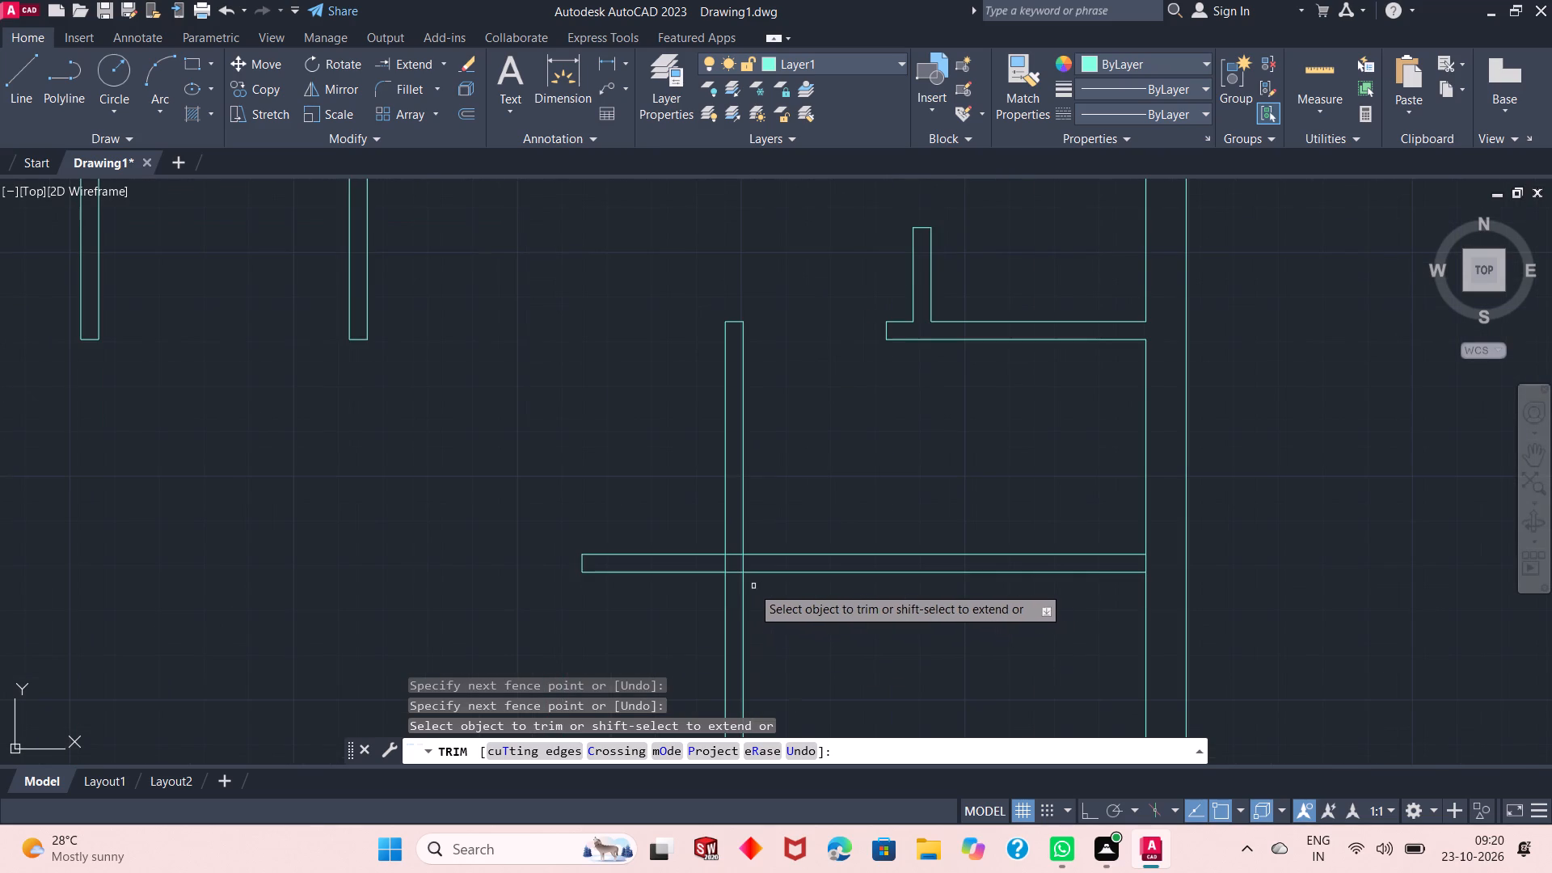
{"action": "scroll", "coordinate": [741, 572], "scroll_direction": "up", "scroll_amount": 1}
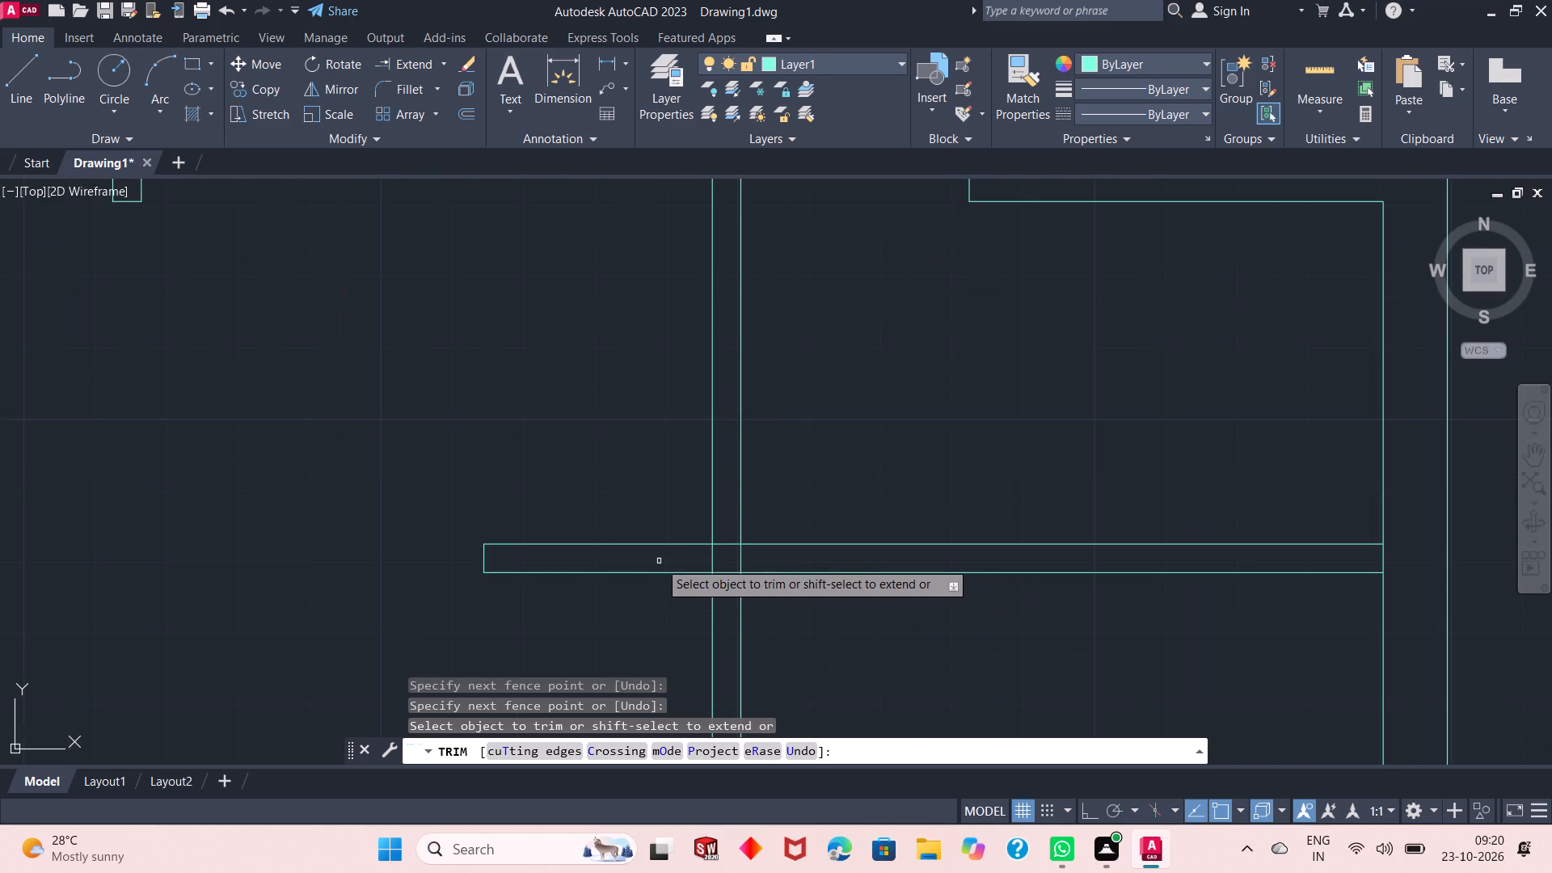
{"action": "left_click", "coordinate": [684, 555]}
{"action": "left_click", "coordinate": [765, 555]}
{"action": "left_click", "coordinate": [732, 560]}
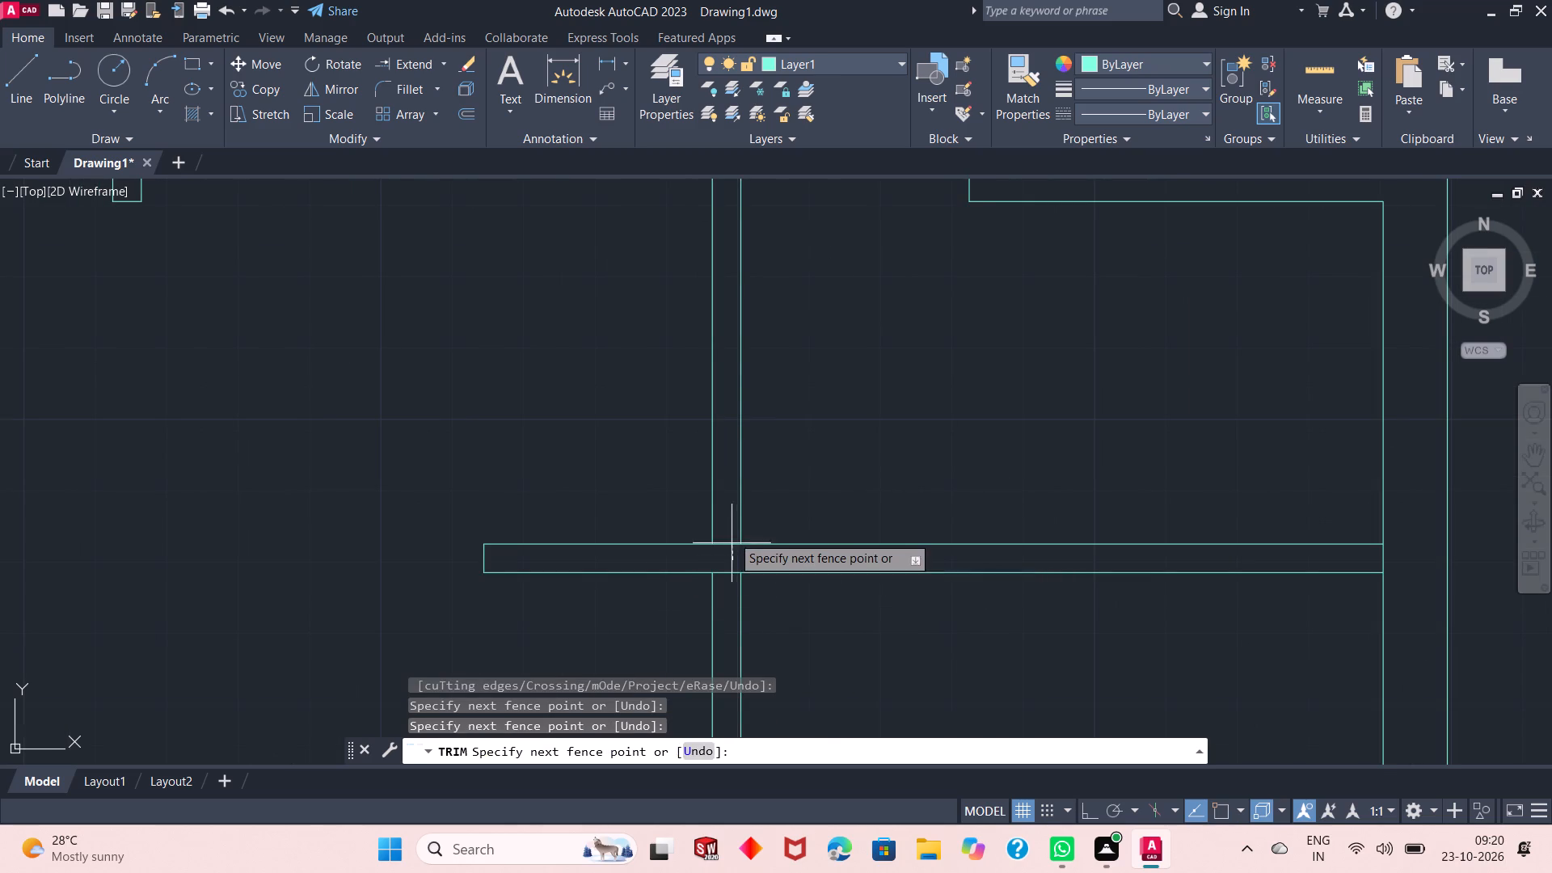
{"action": "left_click", "coordinate": [732, 524]}
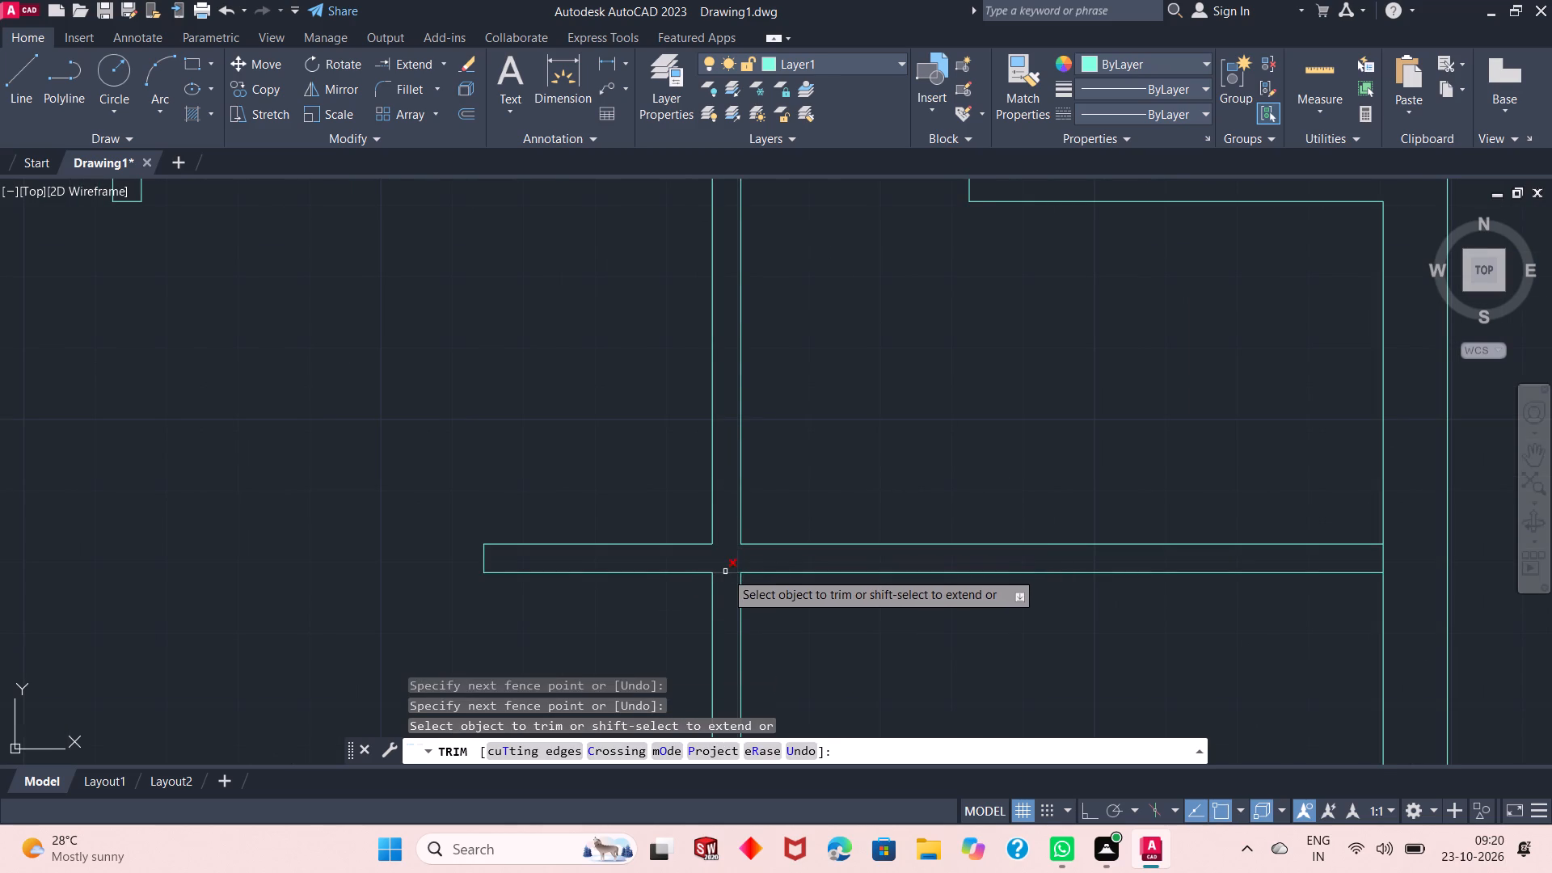
Trim away both faces of the vertical partition south of the southernmost horizontal partition.
{"action": "scroll", "coordinate": [723, 570], "scroll_direction": "down", "scroll_amount": 3}
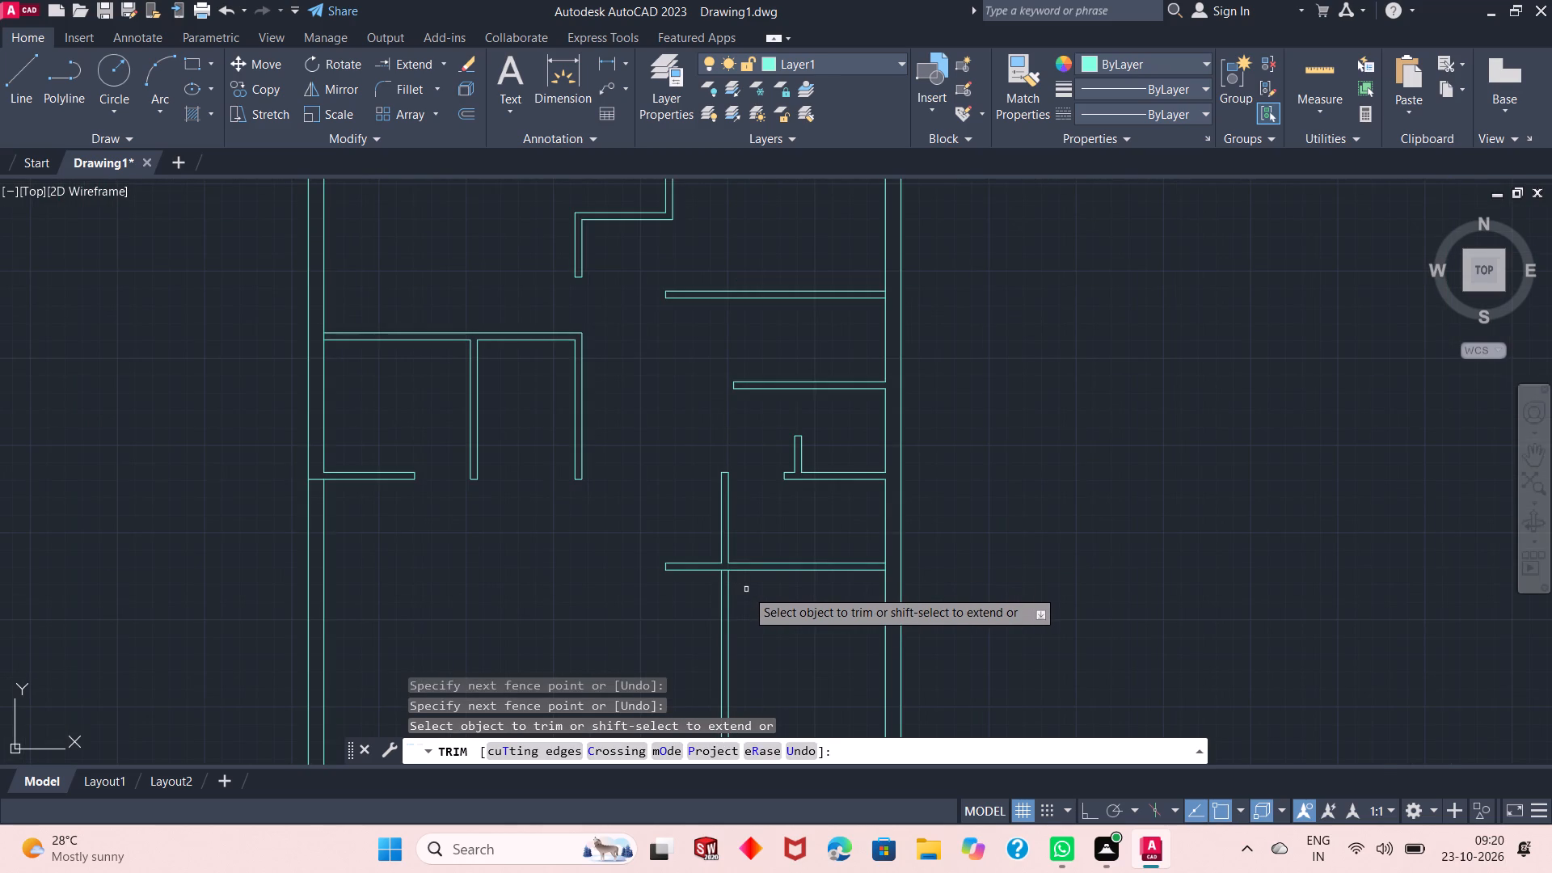
{"action": "scroll", "coordinate": [751, 595], "scroll_direction": "down", "scroll_amount": 1}
{"action": "left_click", "coordinate": [751, 595]}
{"action": "left_click", "coordinate": [677, 594]}
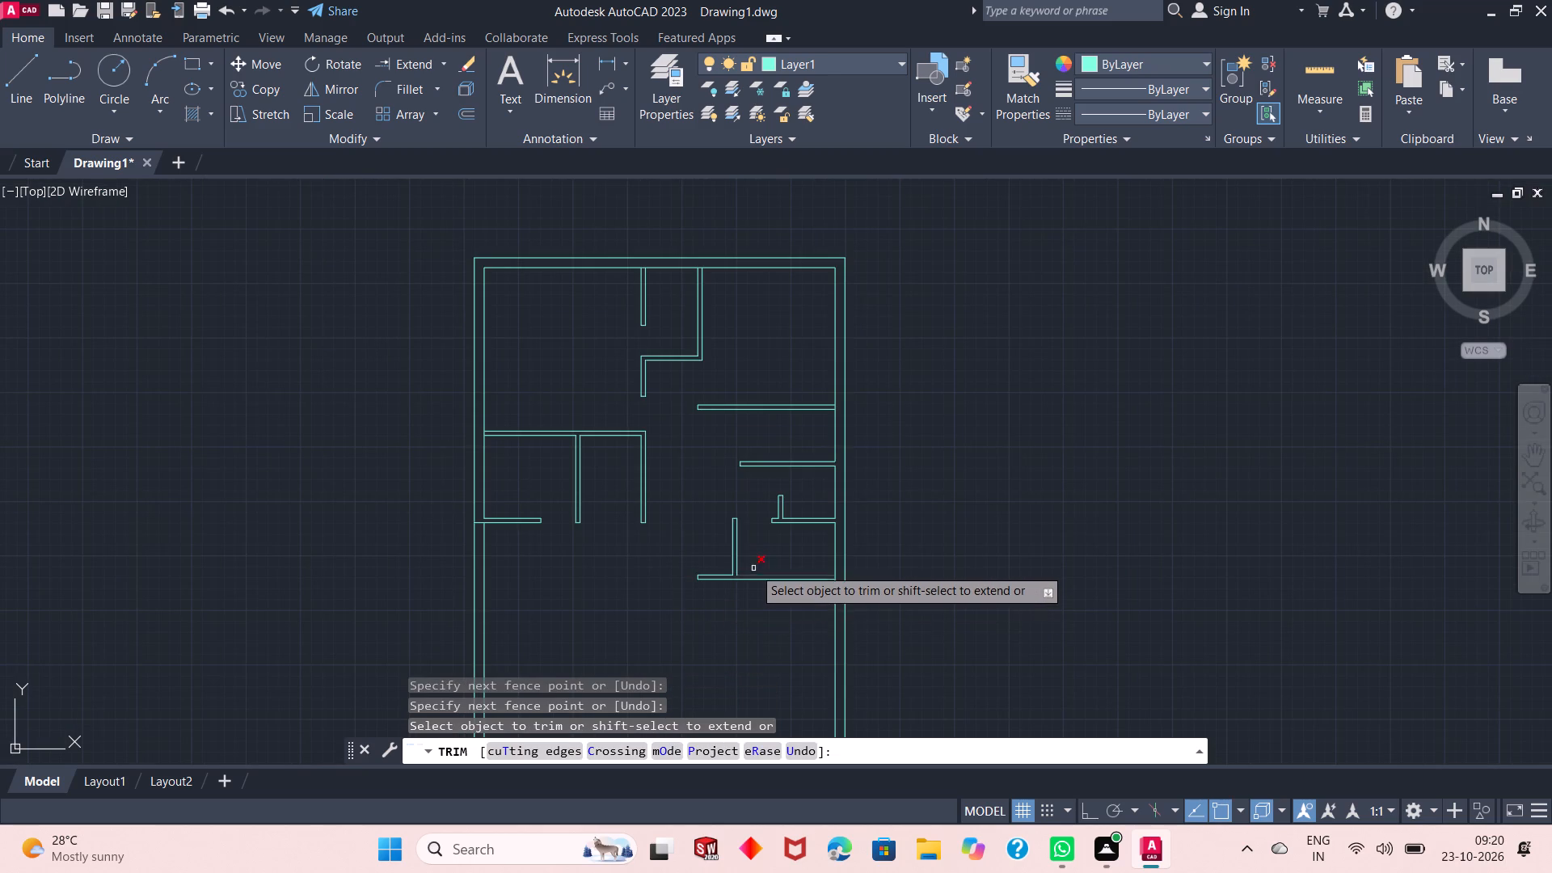
{"action": "scroll", "coordinate": [756, 565], "scroll_direction": "up", "scroll_amount": 3}
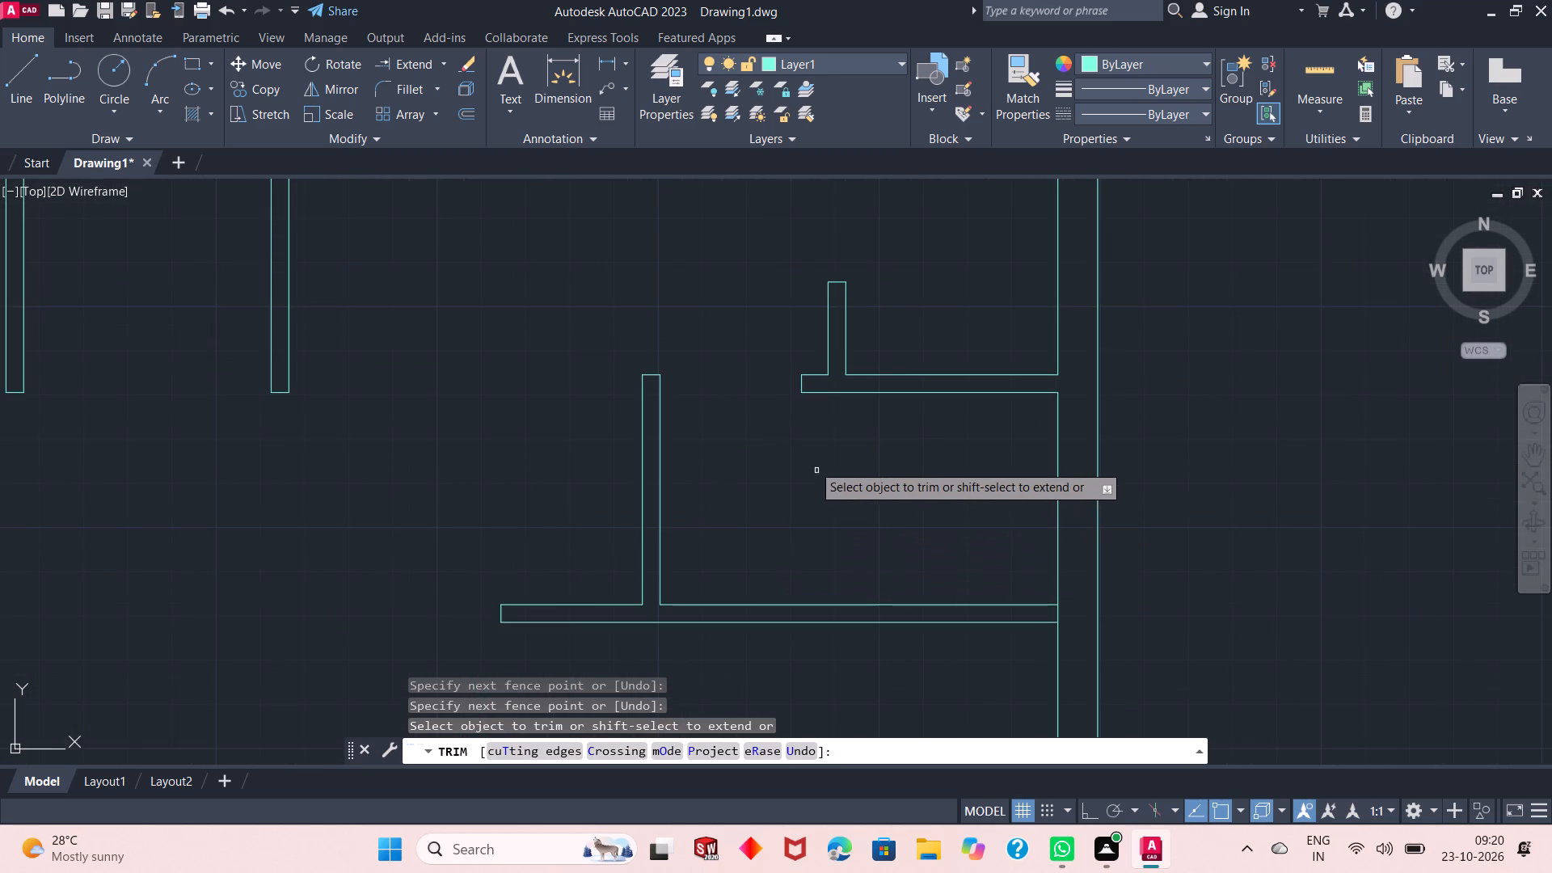
{"action": "right_click", "coordinate": [724, 332]}
{"action": "left_click", "coordinate": [749, 346]}
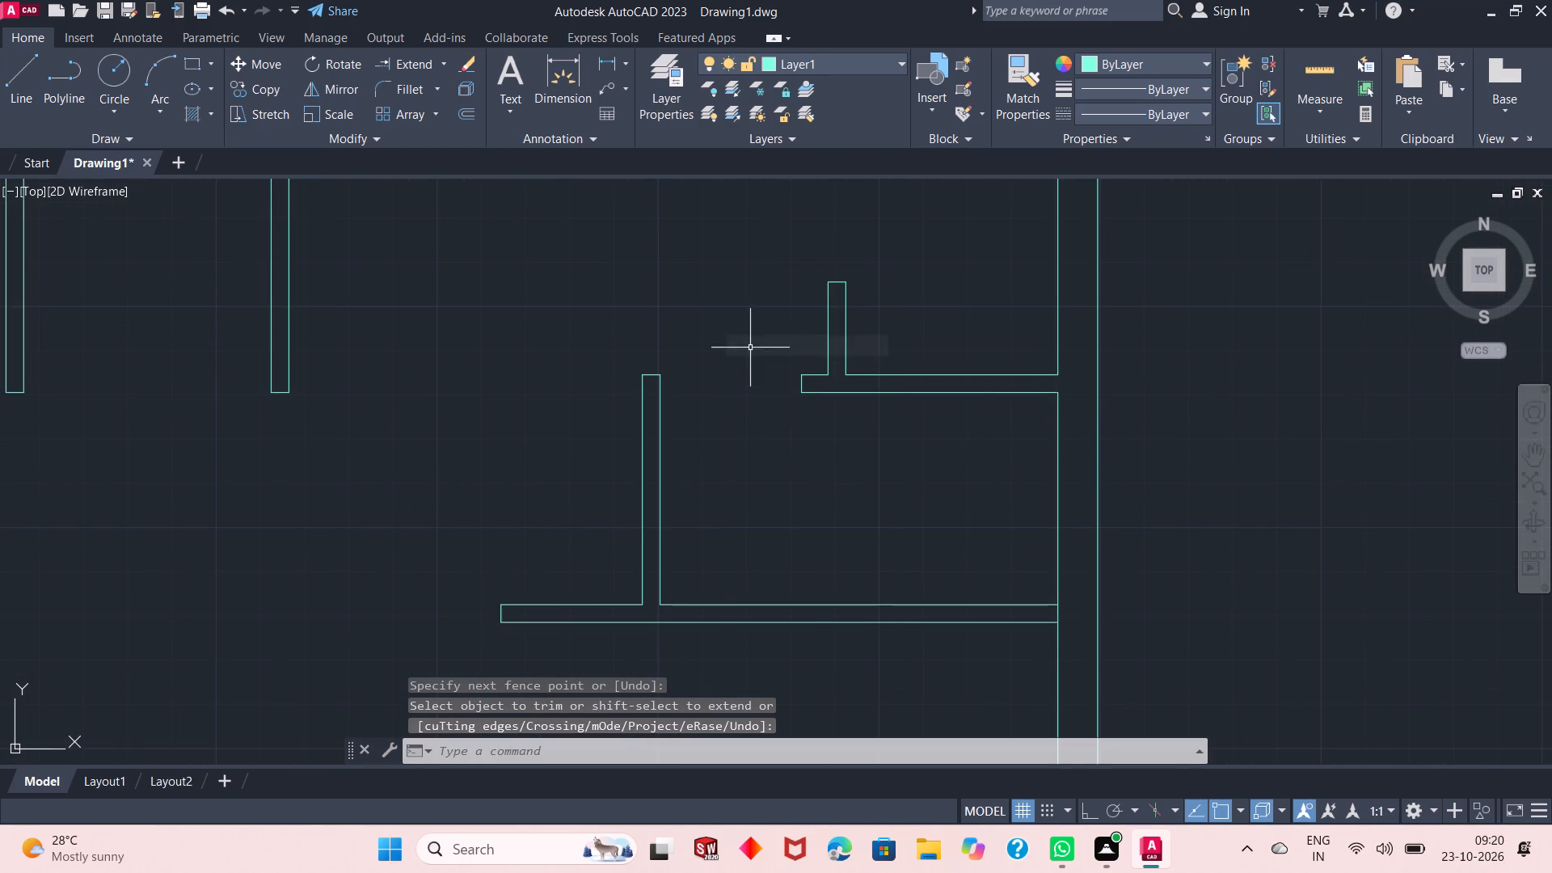
Examine the partition layout around the eastern rooms, the western rooms and the open southern part of the plan.
{"action": "scroll", "coordinate": [804, 571], "scroll_direction": "down", "scroll_amount": 3}
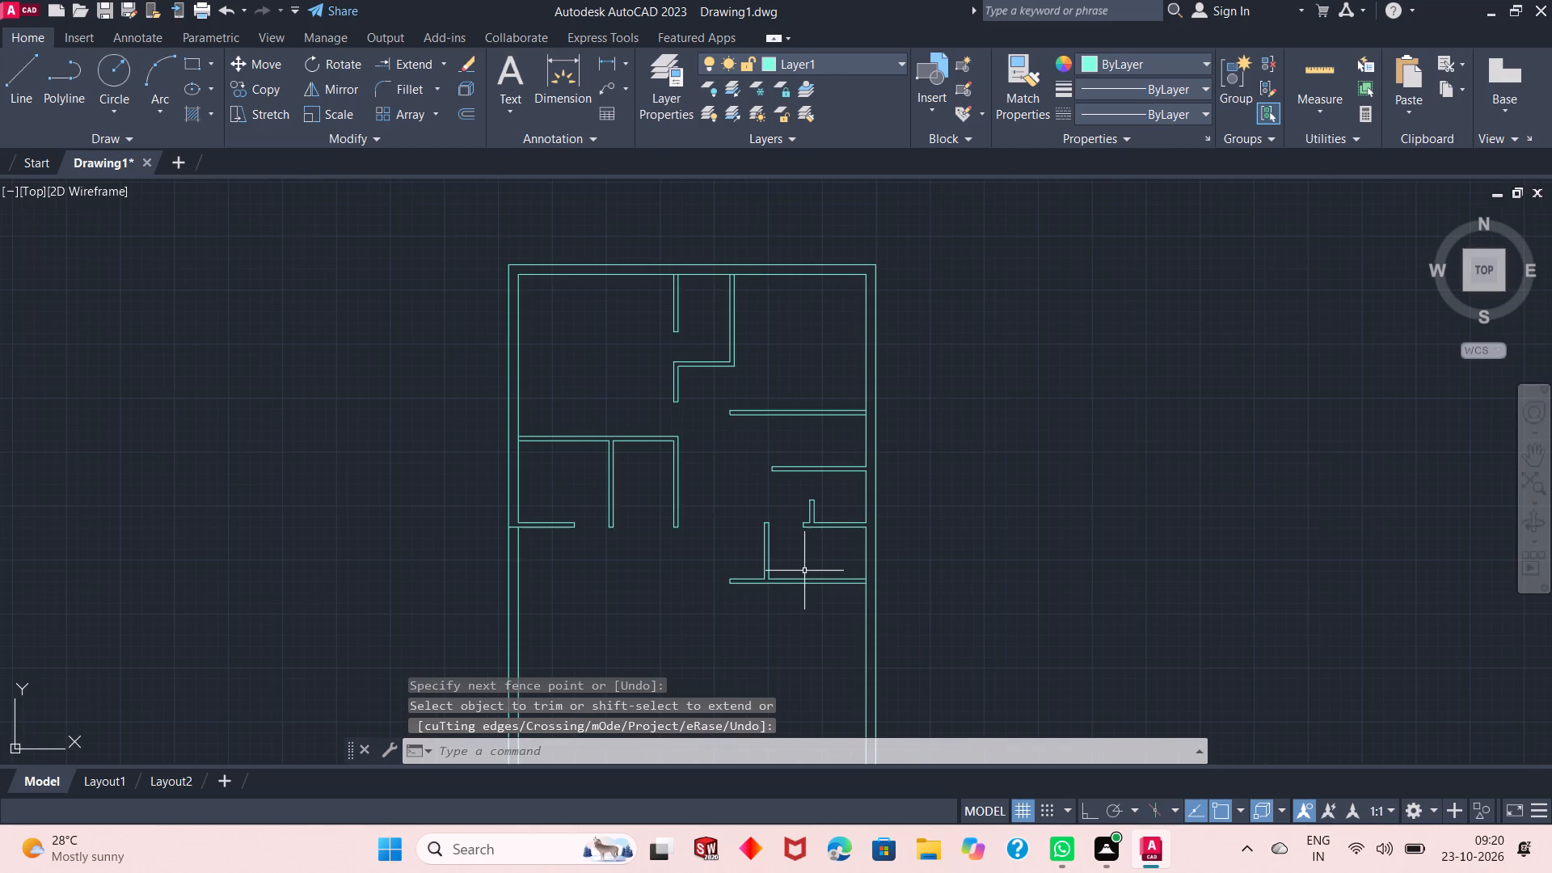
{"action": "scroll", "coordinate": [804, 571], "scroll_direction": "up", "scroll_amount": 2}
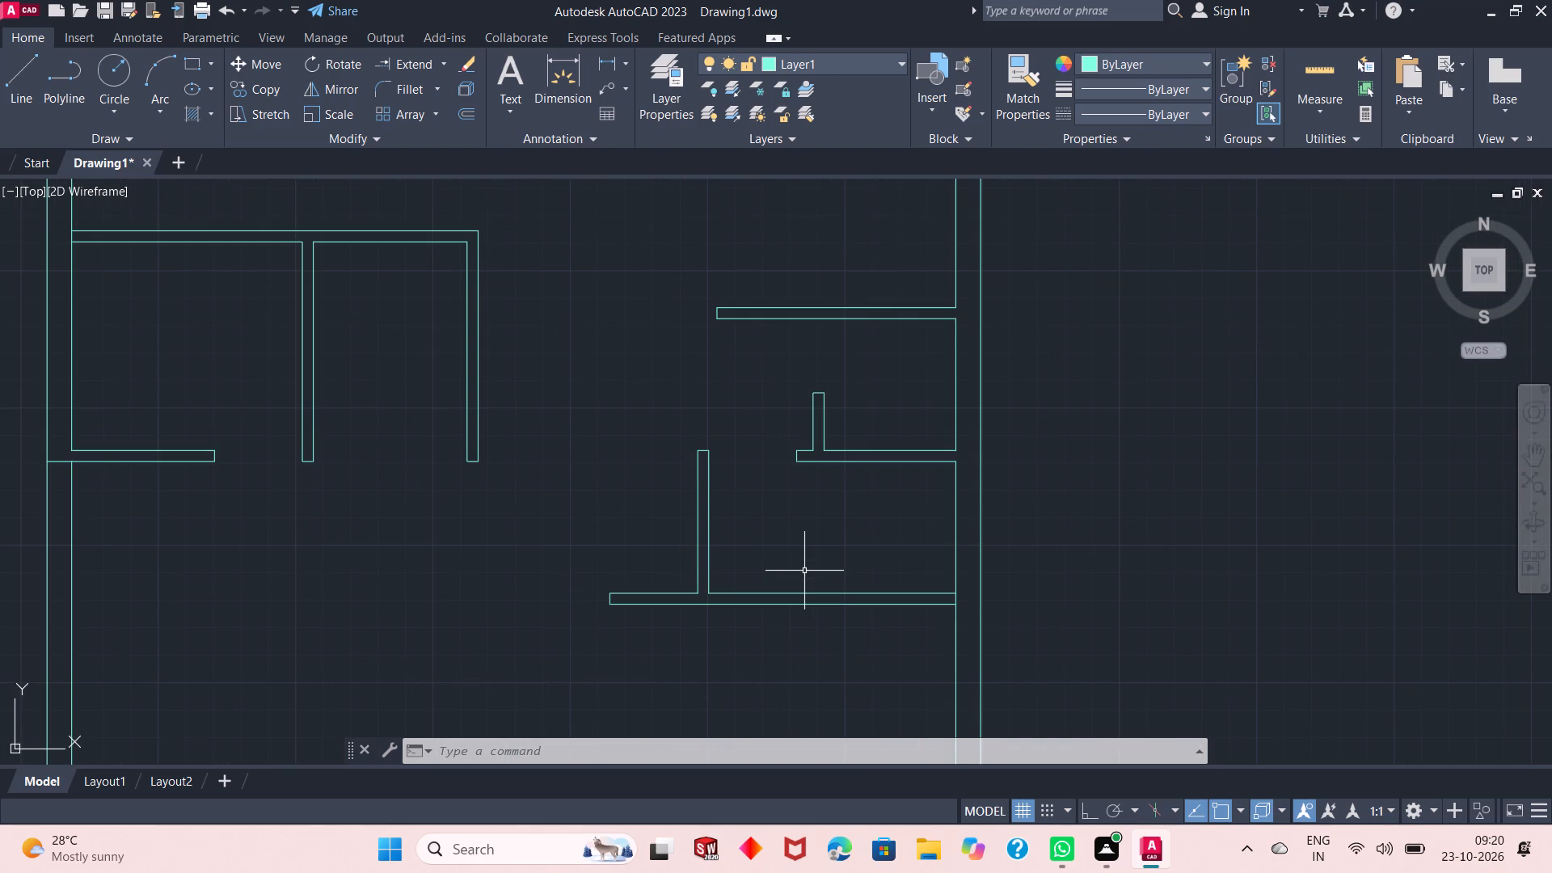
{"action": "scroll", "coordinate": [691, 500], "scroll_direction": "up", "scroll_amount": 2}
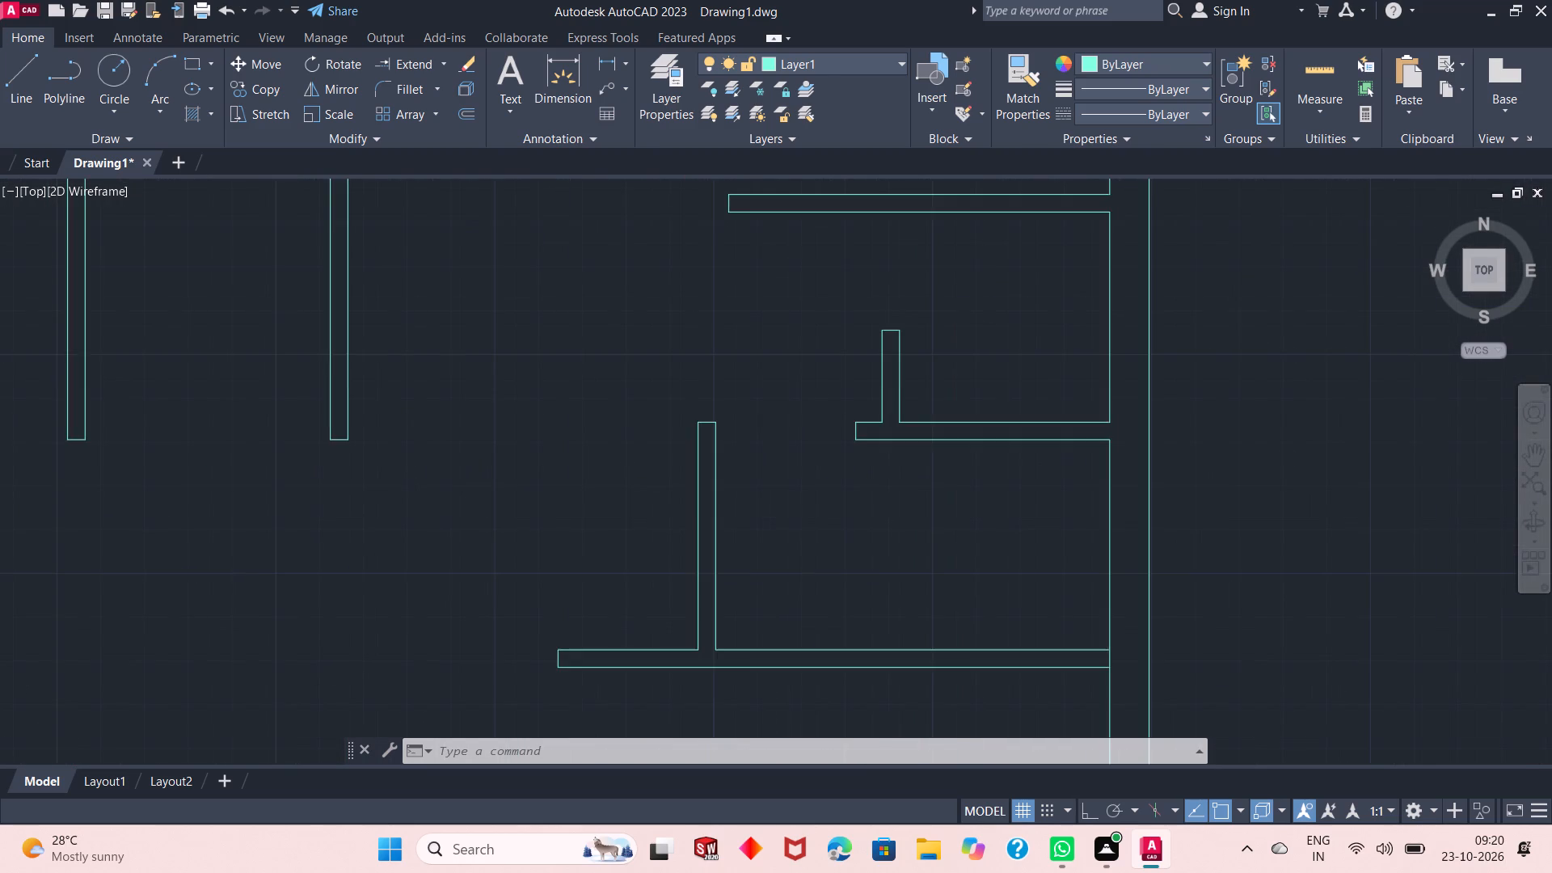
{"action": "scroll", "coordinate": [690, 489], "scroll_direction": "down", "scroll_amount": 3}
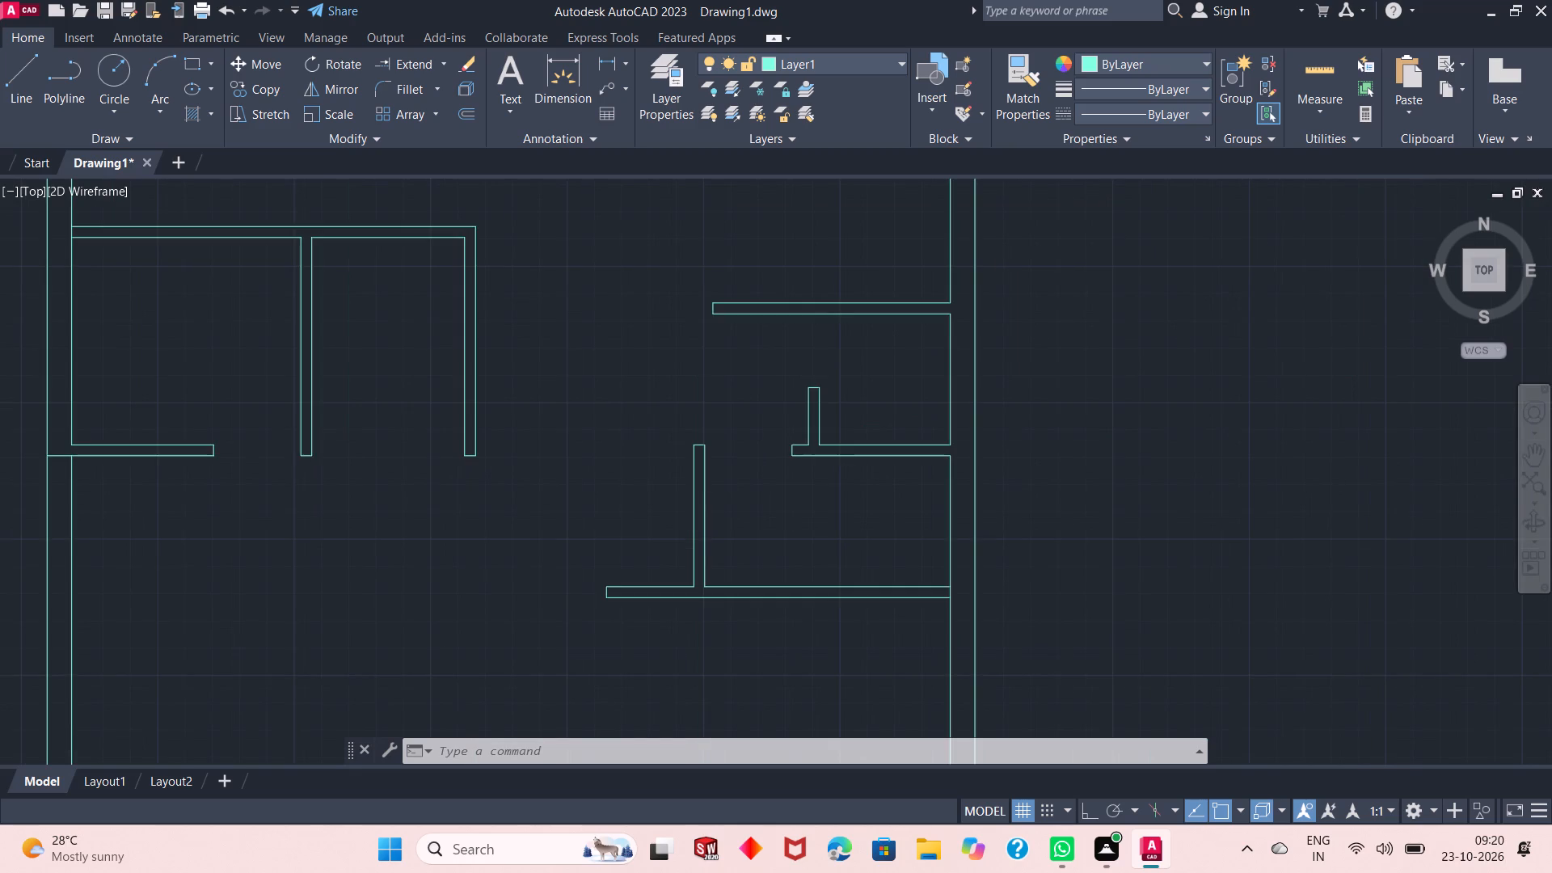
{"action": "scroll", "coordinate": [690, 489], "scroll_direction": "down", "scroll_amount": 2}
{"action": "scroll", "coordinate": [656, 384], "scroll_direction": "up", "scroll_amount": 2}
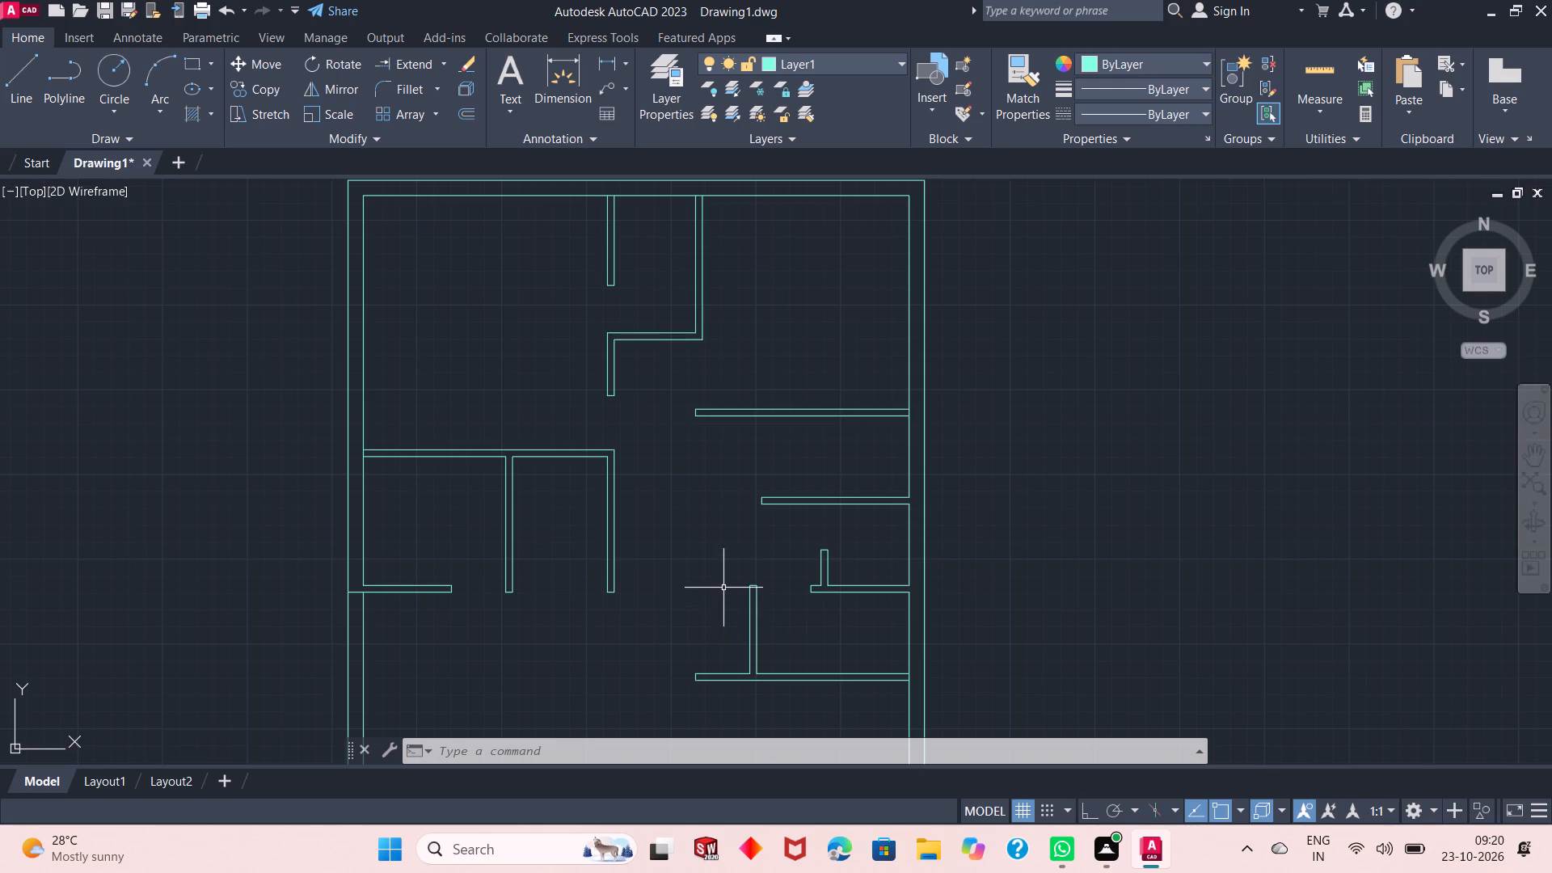
{"action": "scroll", "coordinate": [729, 506], "scroll_direction": "down", "scroll_amount": 2}
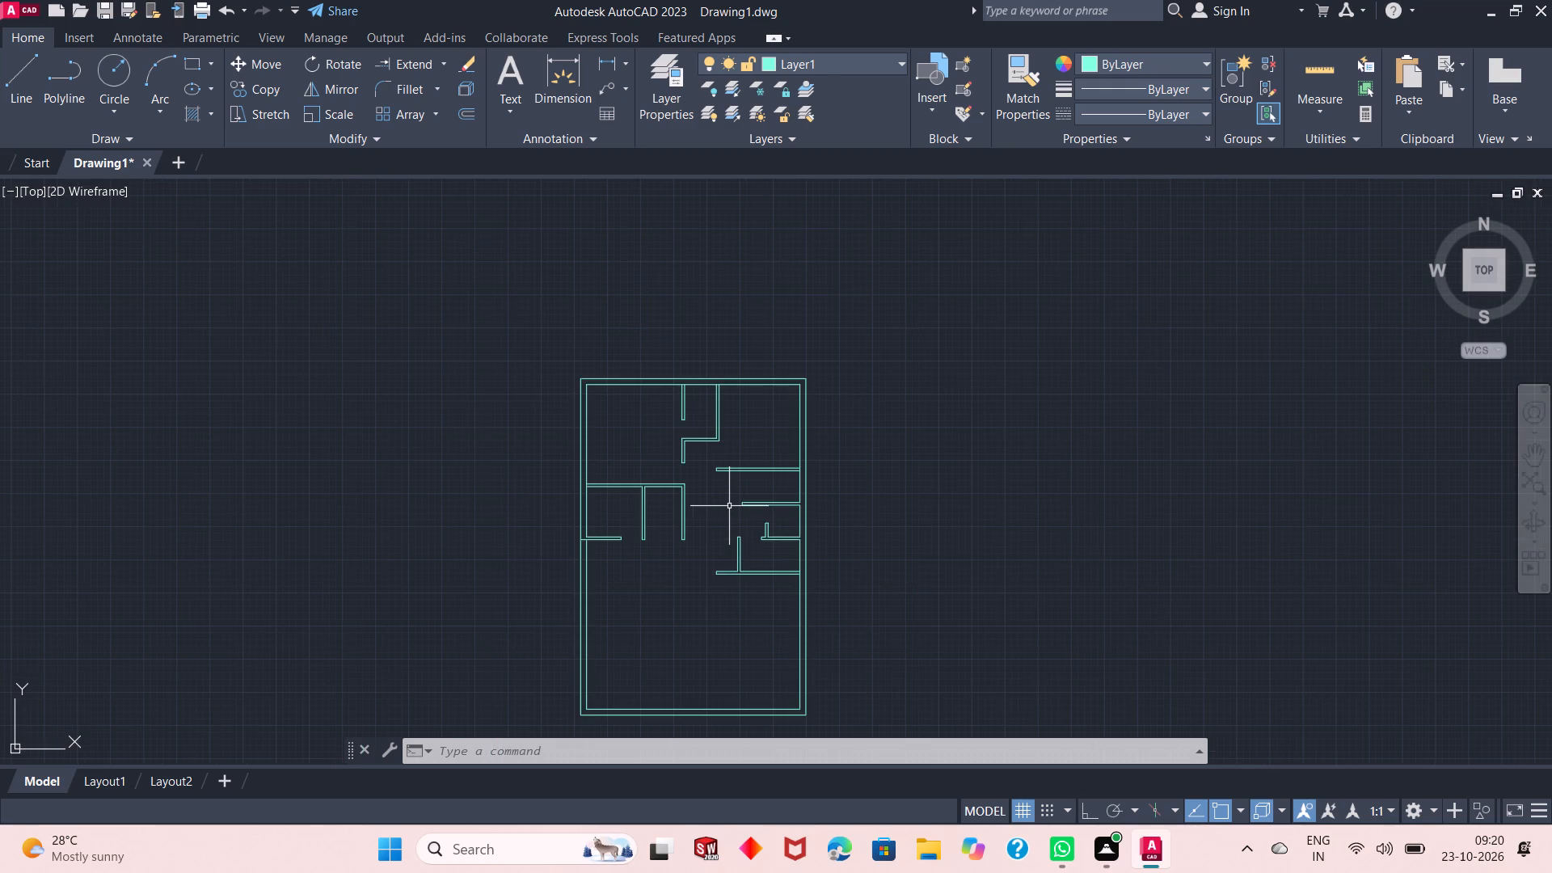
{"action": "scroll", "coordinate": [654, 631], "scroll_direction": "up", "scroll_amount": 1}
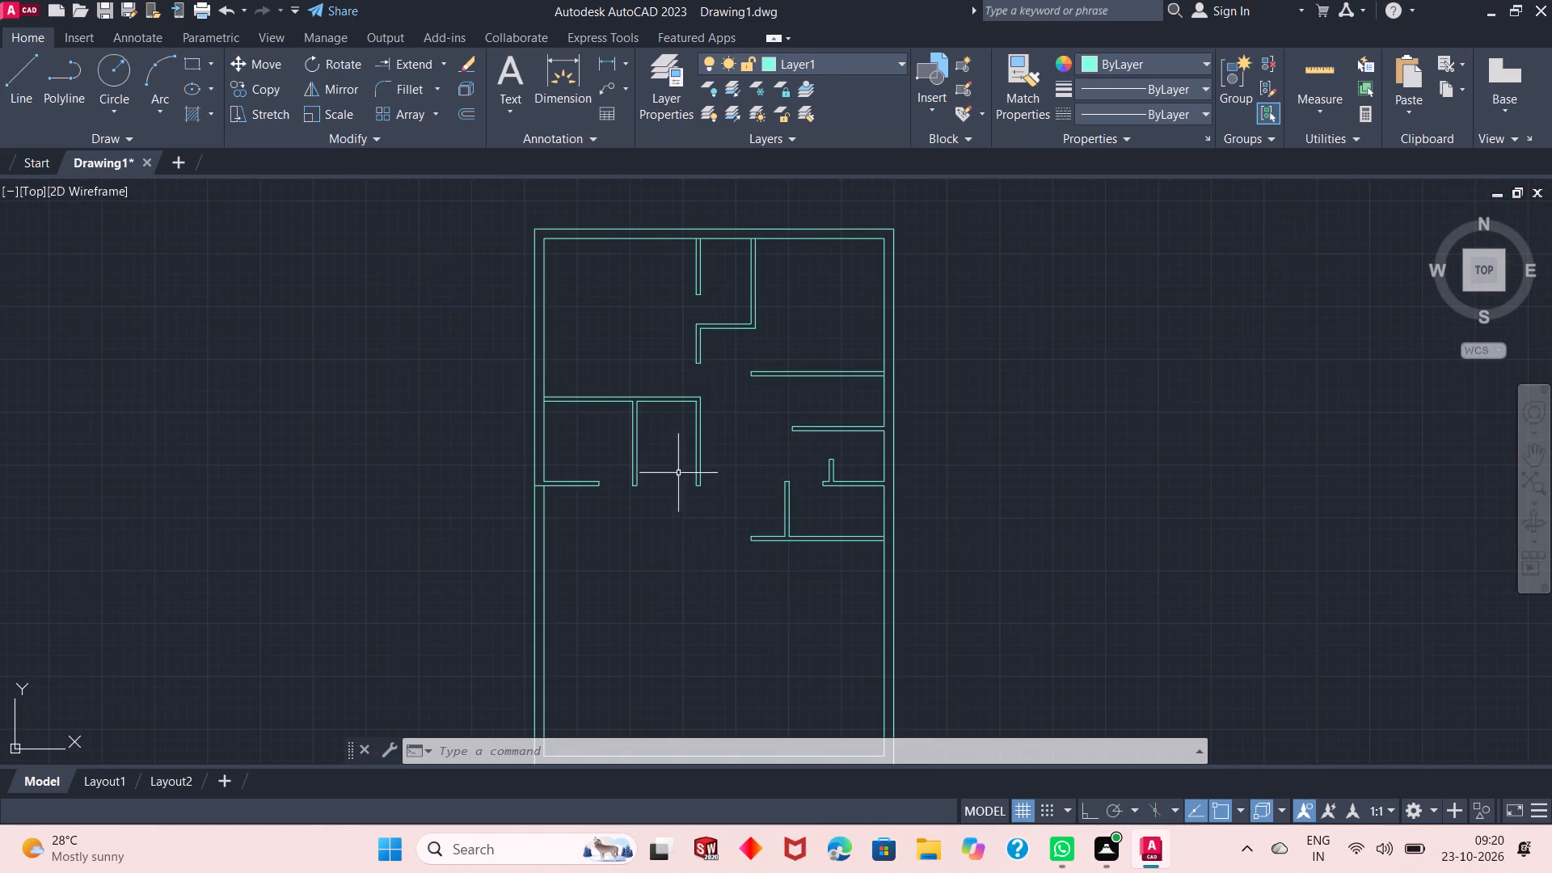
{"action": "scroll", "coordinate": [683, 463], "scroll_direction": "down", "scroll_amount": 1}
{"action": "scroll", "coordinate": [647, 556], "scroll_direction": "up", "scroll_amount": 2}
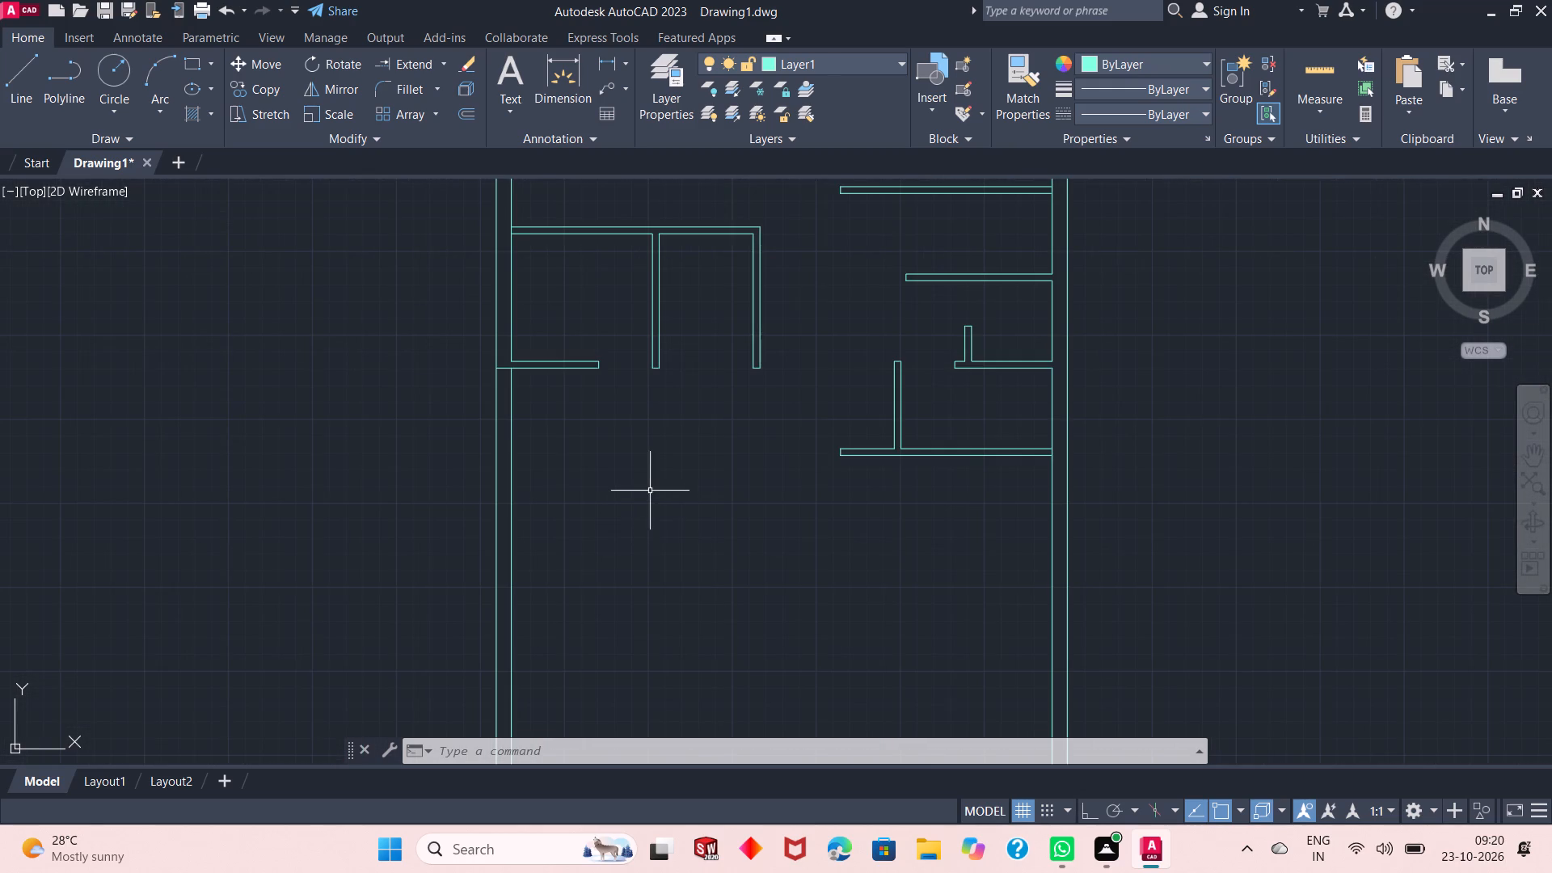
{"action": "scroll", "coordinate": [650, 491], "scroll_direction": "down", "scroll_amount": 1}
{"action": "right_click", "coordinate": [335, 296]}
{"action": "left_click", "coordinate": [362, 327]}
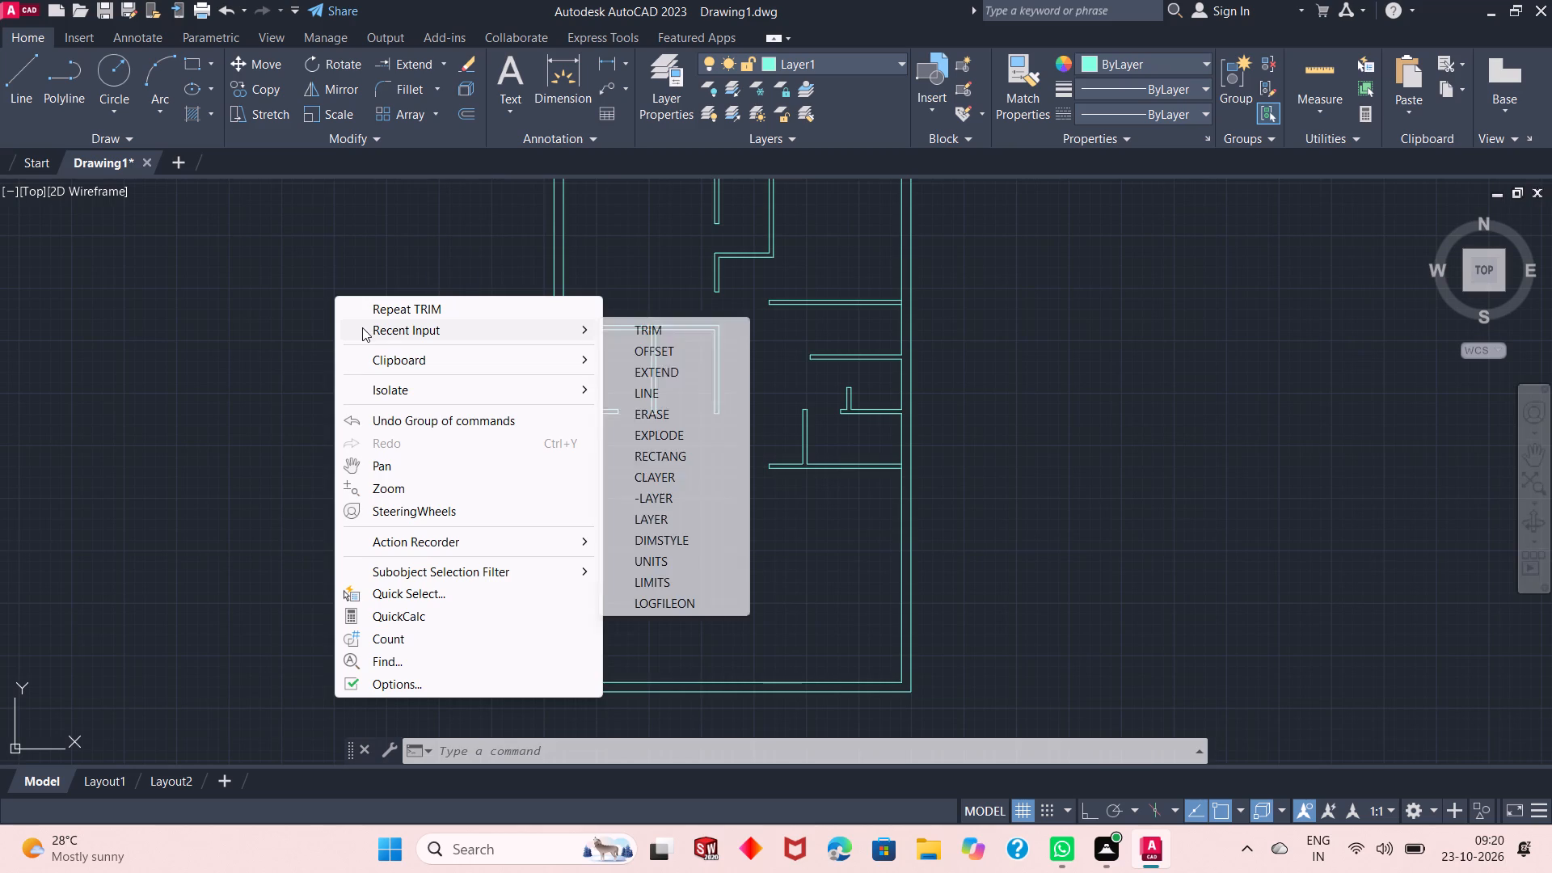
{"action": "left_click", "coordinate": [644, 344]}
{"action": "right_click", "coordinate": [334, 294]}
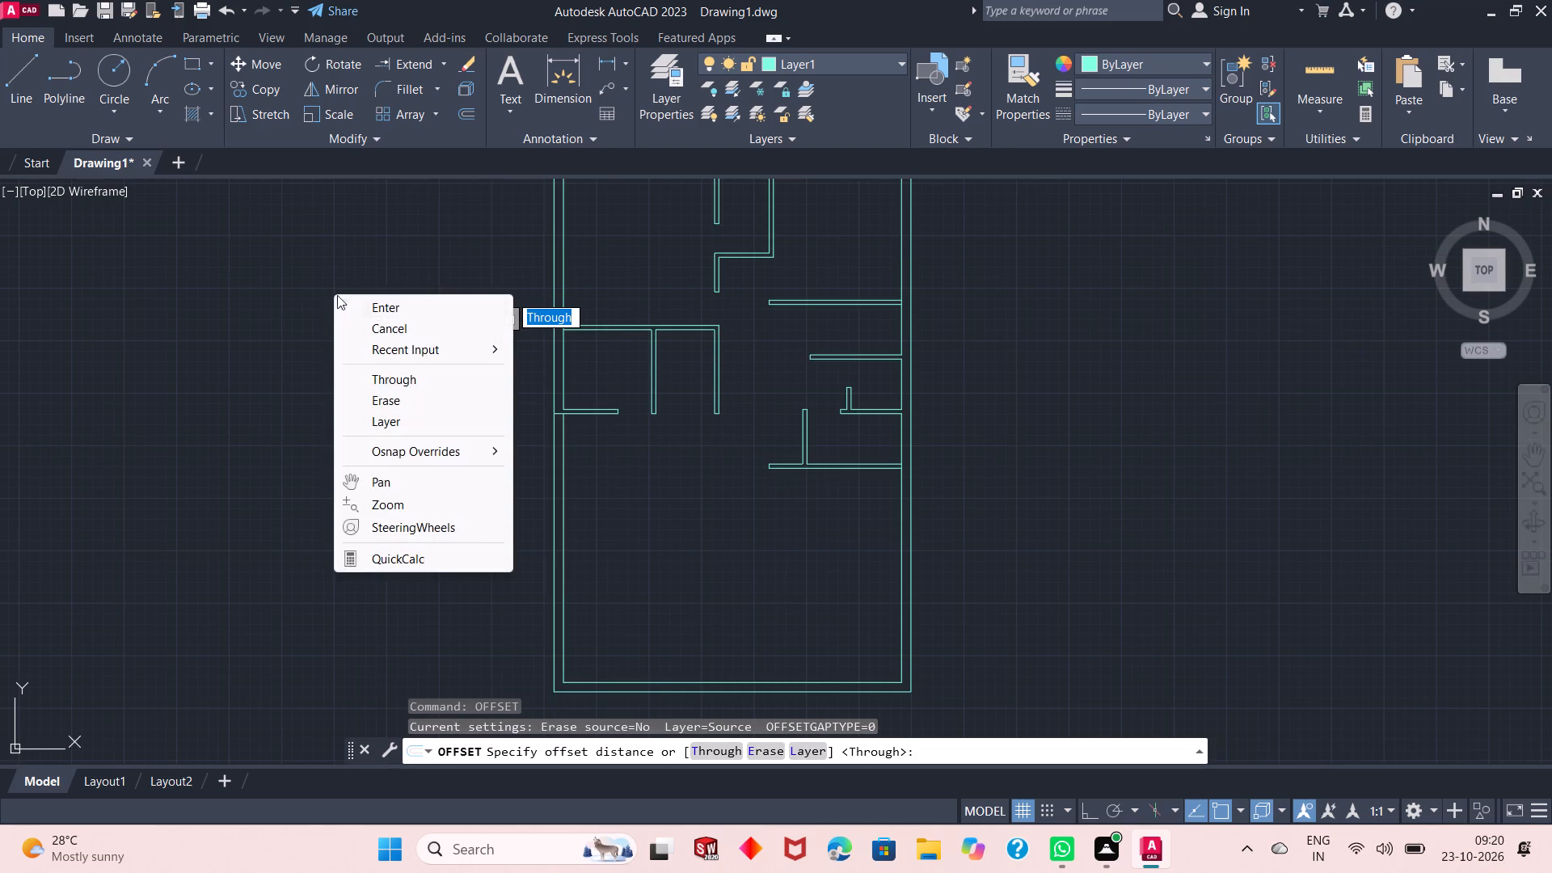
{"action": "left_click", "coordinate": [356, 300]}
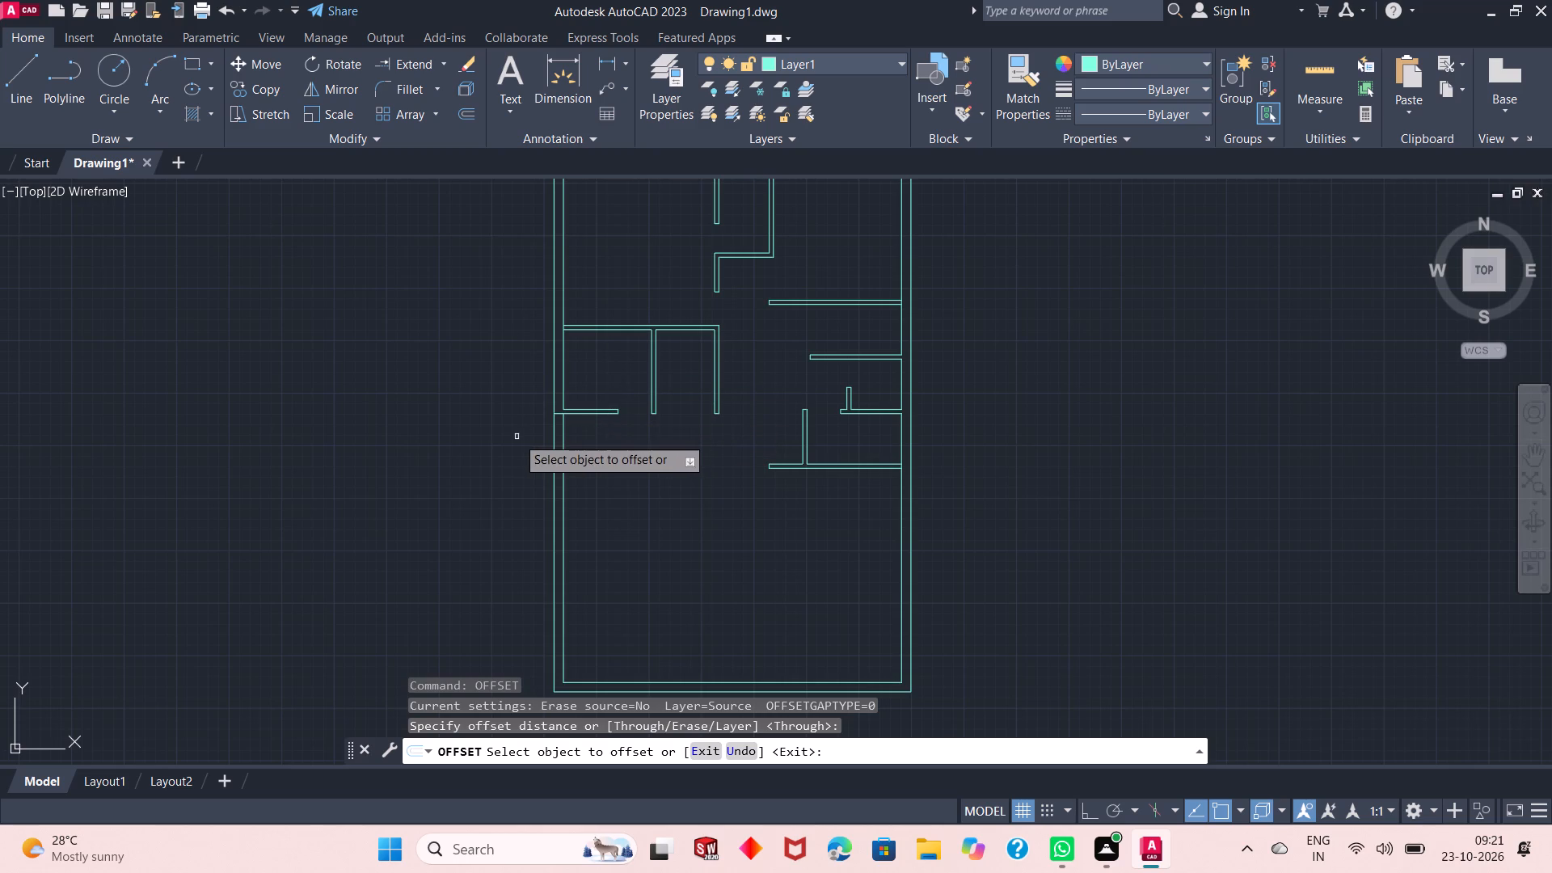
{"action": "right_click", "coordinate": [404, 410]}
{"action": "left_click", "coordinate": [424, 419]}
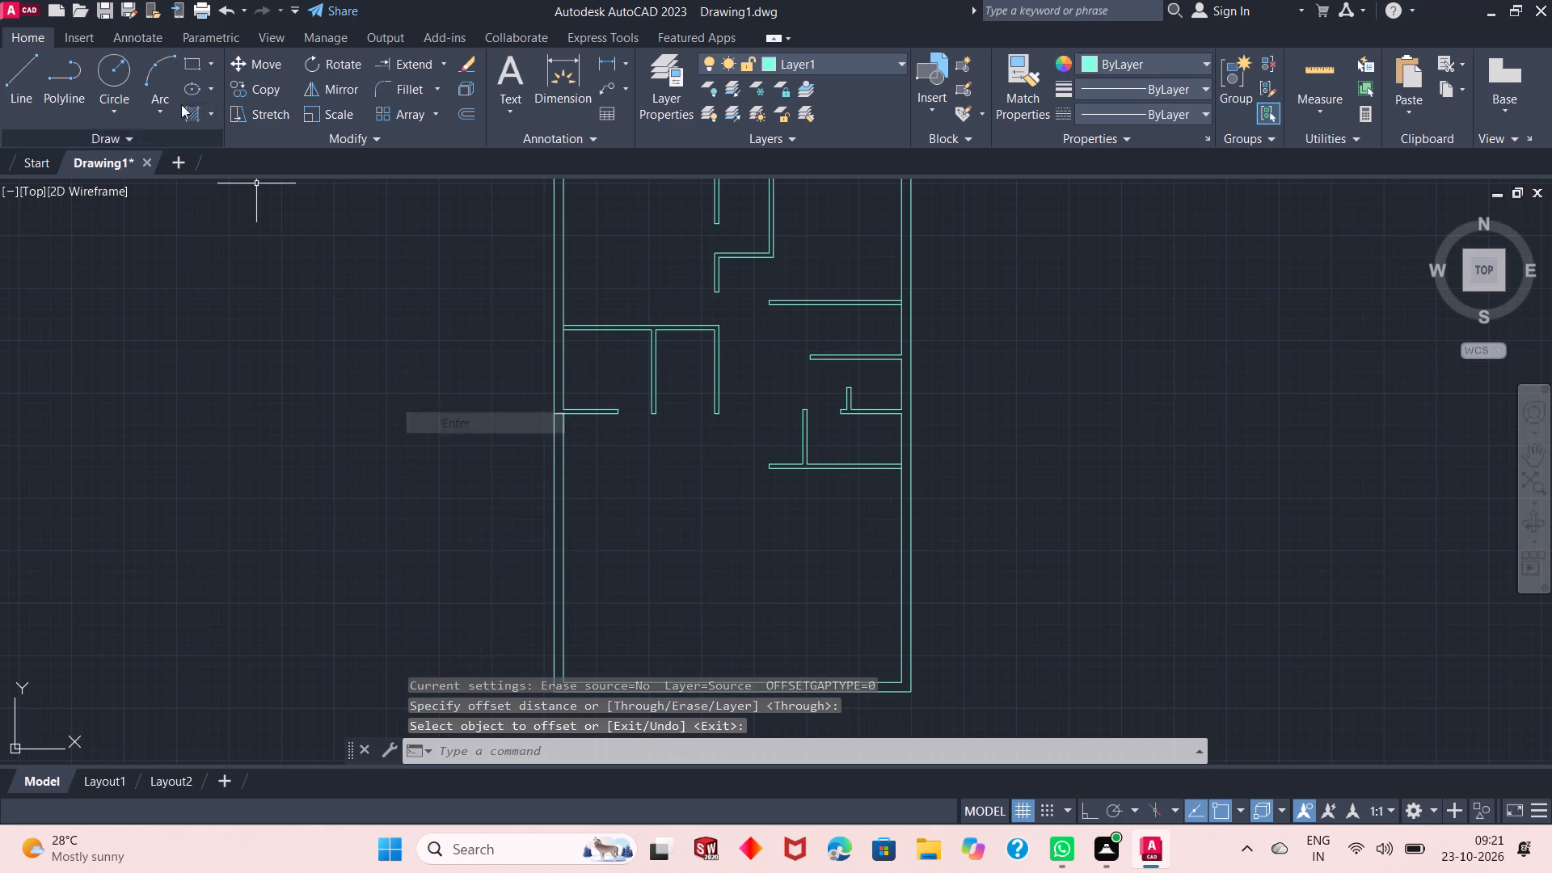
Draw a 13'1" horizontal line from the west wall's outer face to the lower outer corner of the western rooms' east partition.
{"action": "left_click", "coordinate": [19, 77]}
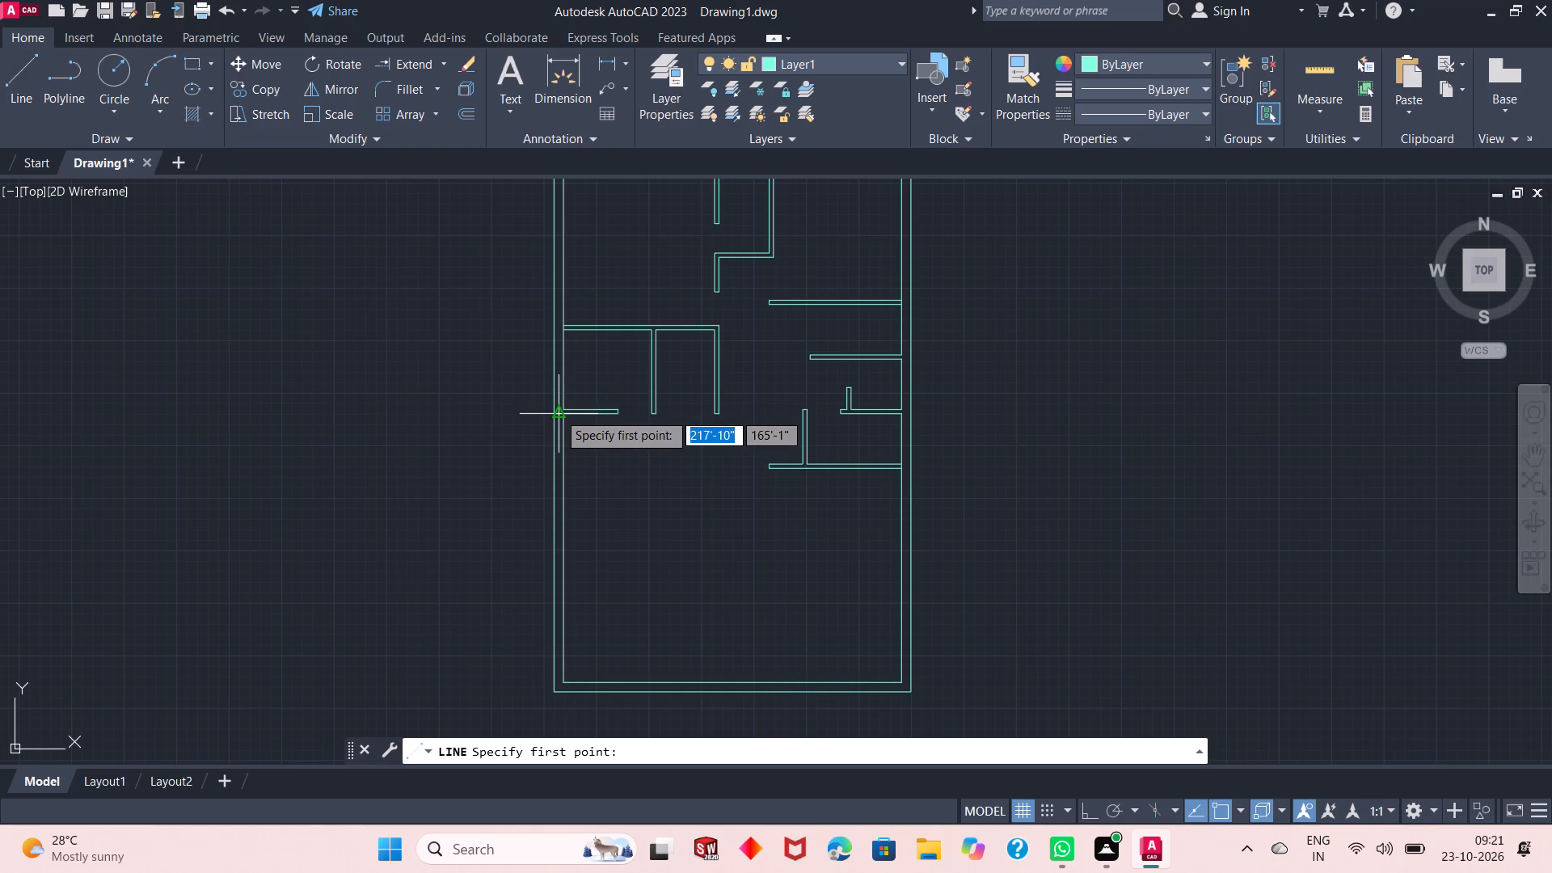
{"action": "left_click", "coordinate": [553, 411]}
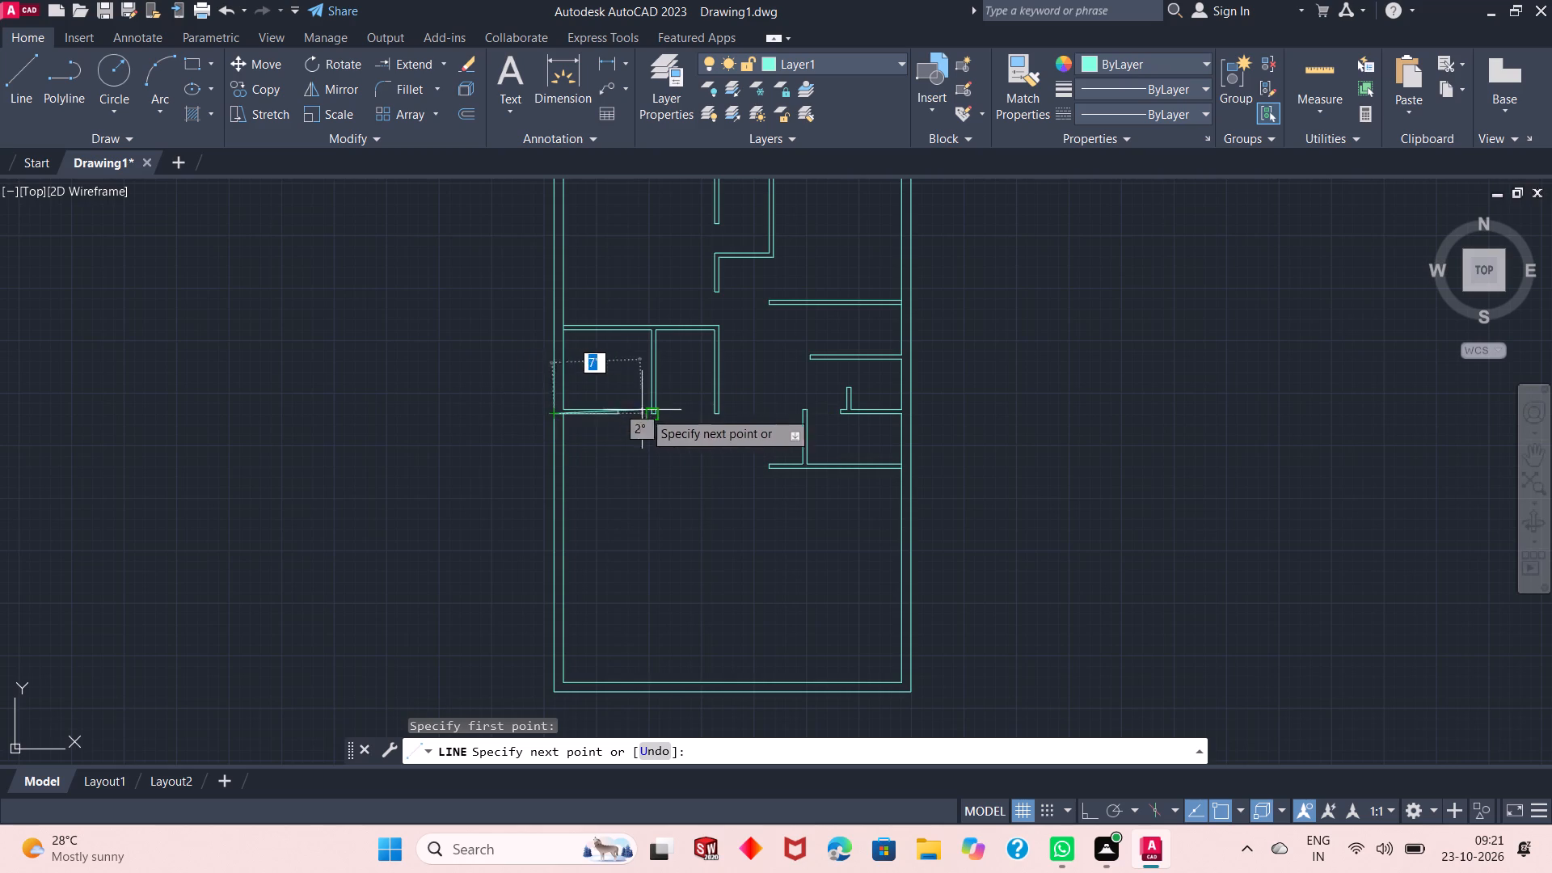
{"action": "scroll", "coordinate": [716, 411], "scroll_direction": "up", "scroll_amount": 2}
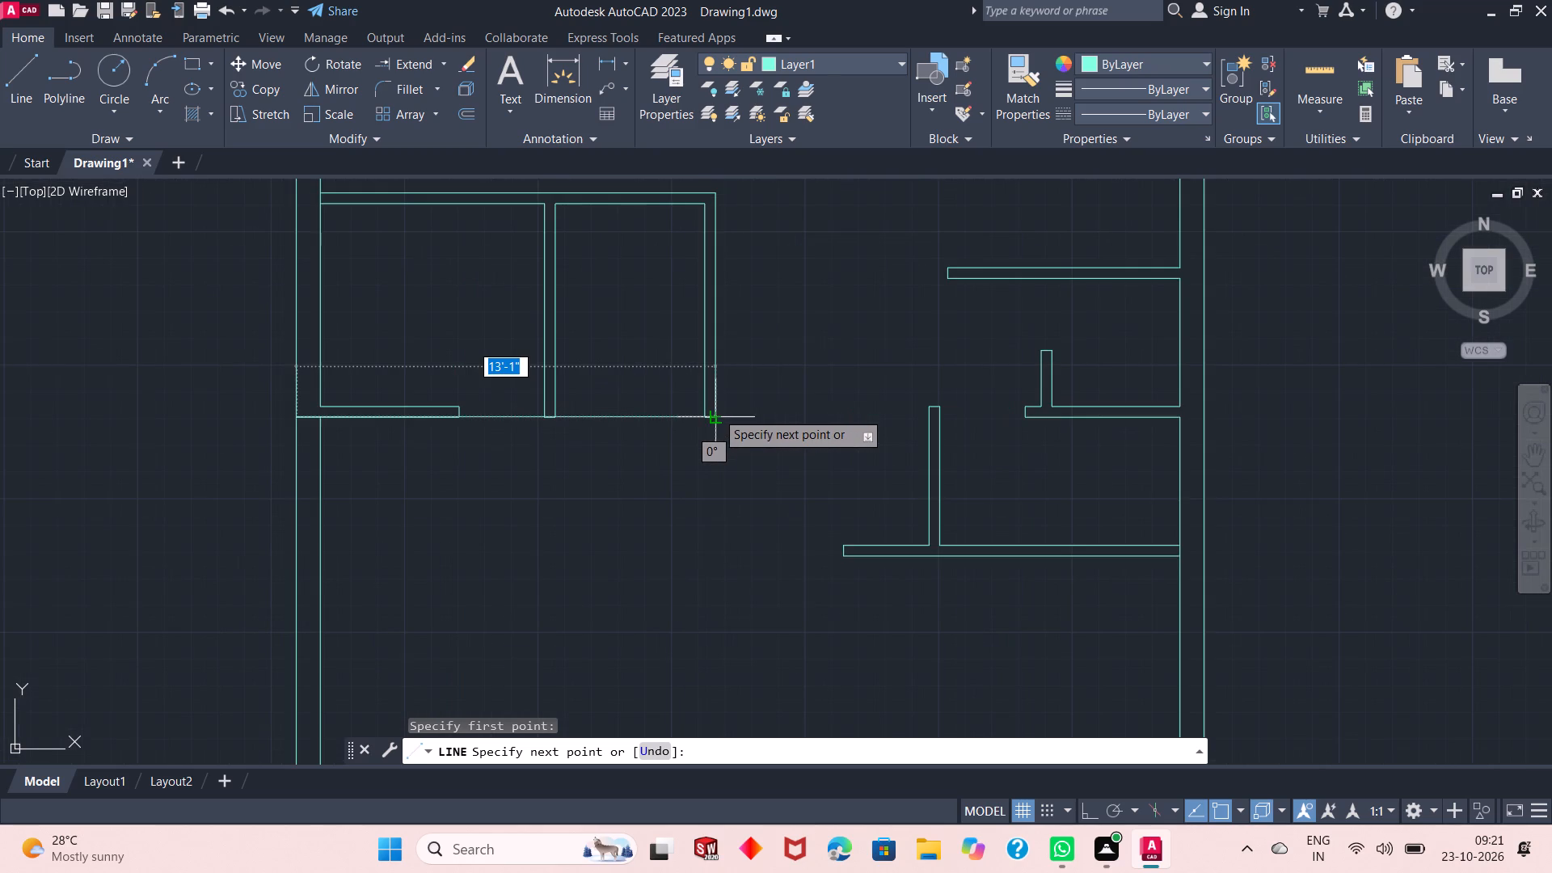
{"action": "left_click", "coordinate": [715, 420]}
{"action": "right_click", "coordinate": [730, 401]}
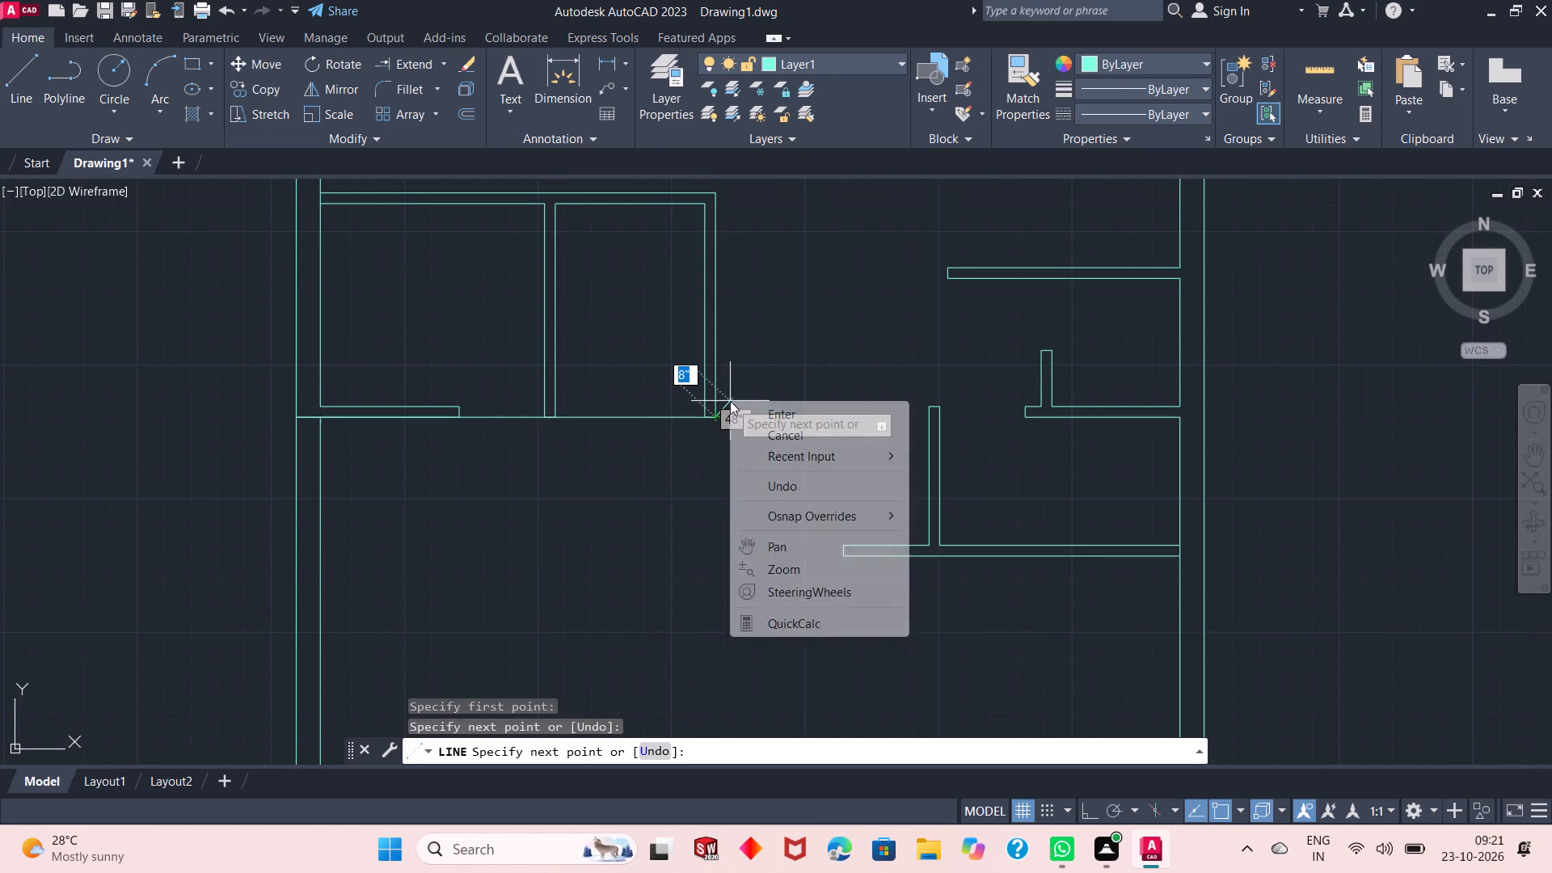
{"action": "left_click", "coordinate": [745, 408]}
Offset the new horizontal line 13'3" south.
{"action": "left_click", "coordinate": [673, 415]}
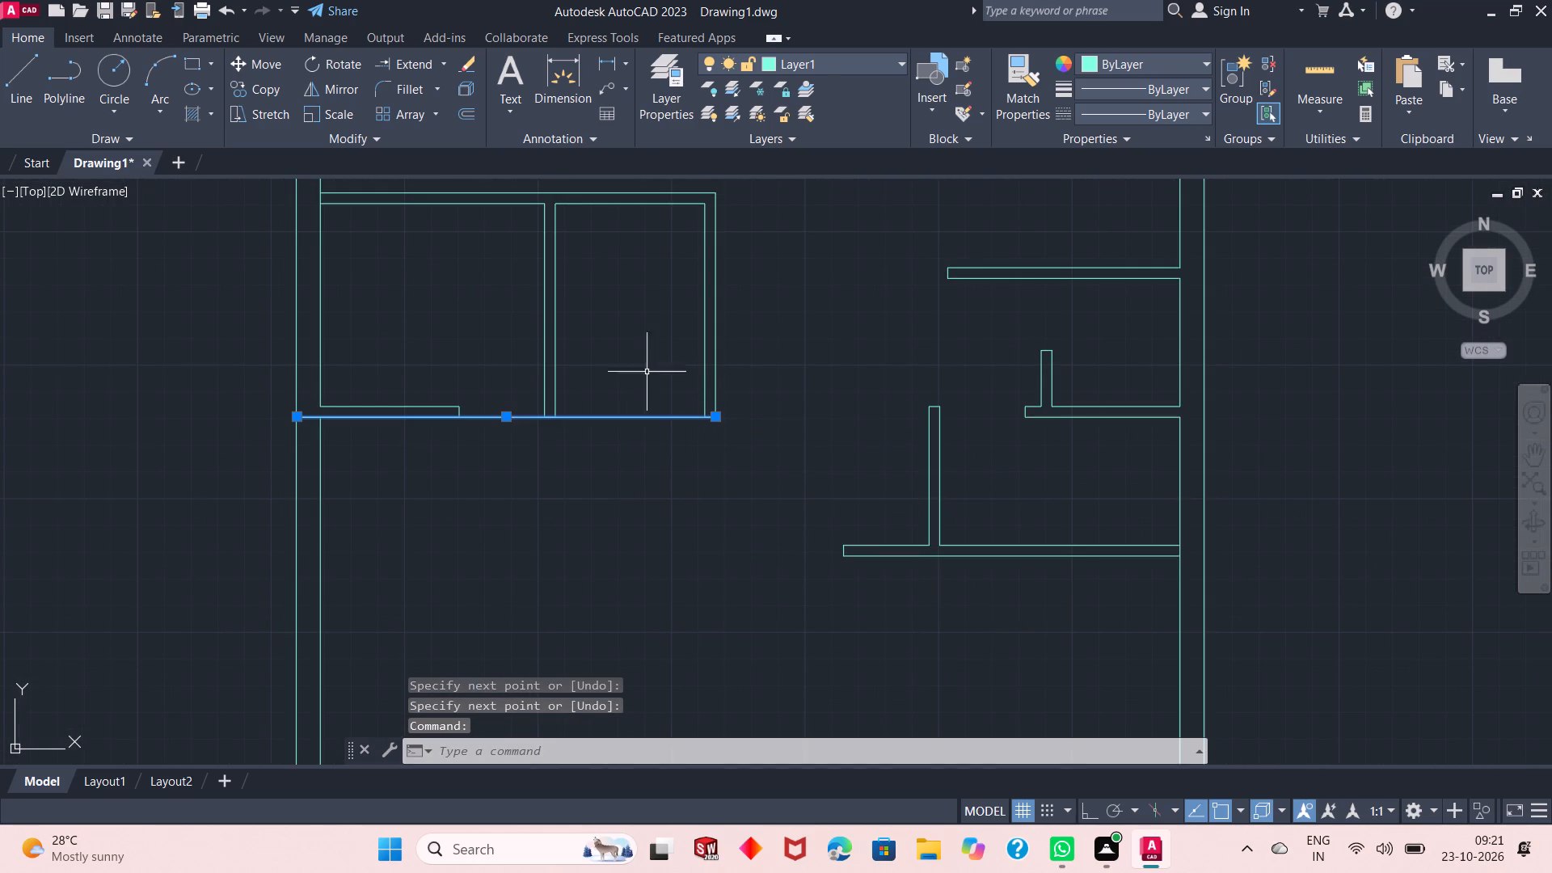
{"action": "left_click", "coordinate": [470, 124]}
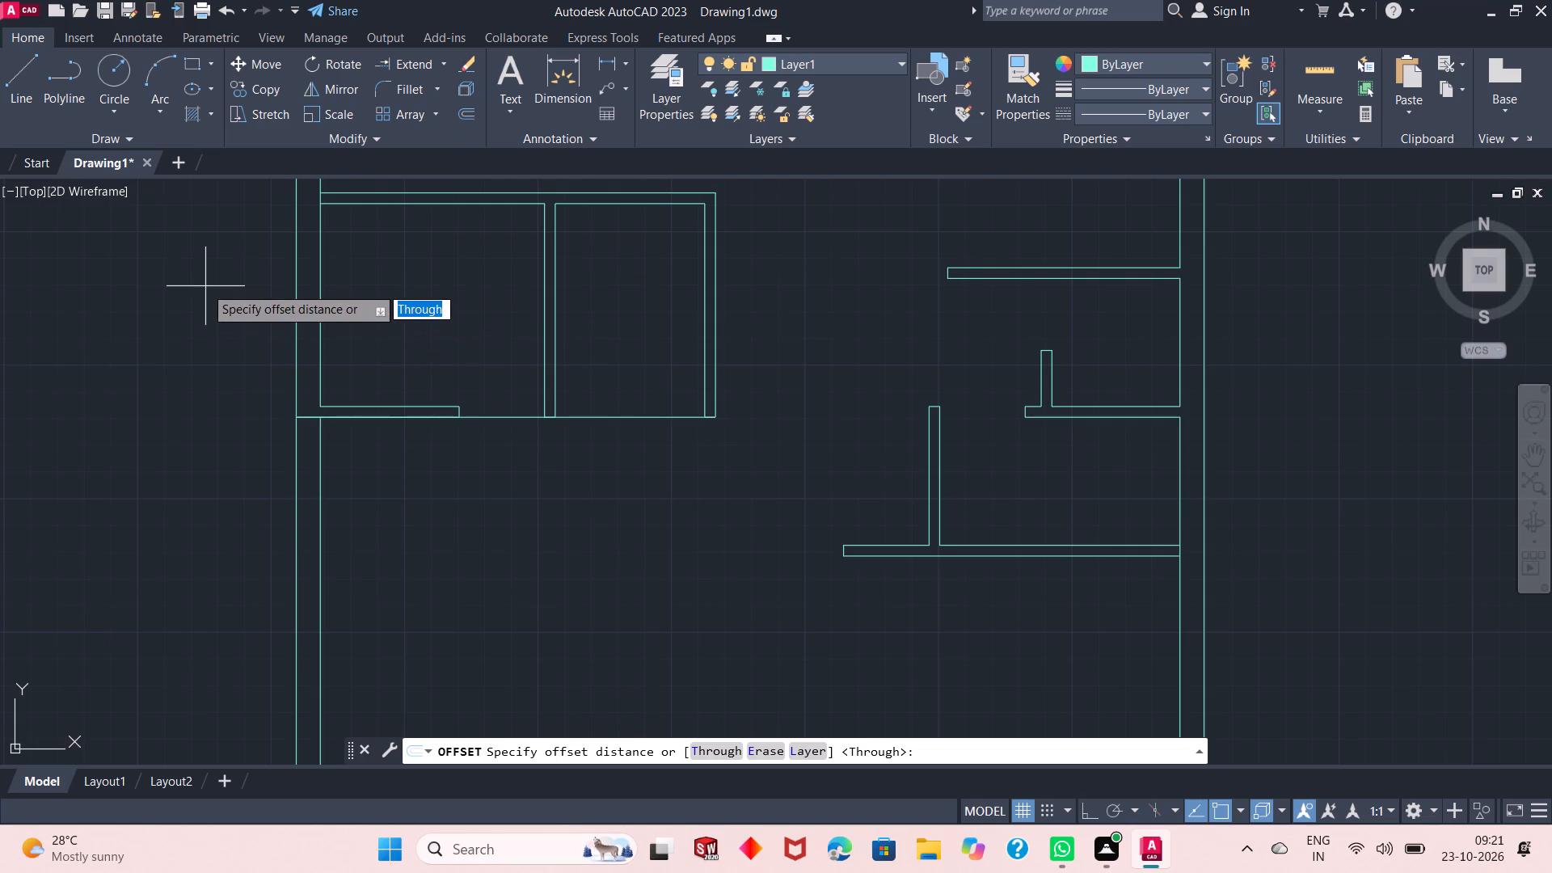
{"action": "right_click", "coordinate": [205, 286]}
{"action": "left_click", "coordinate": [252, 292]}
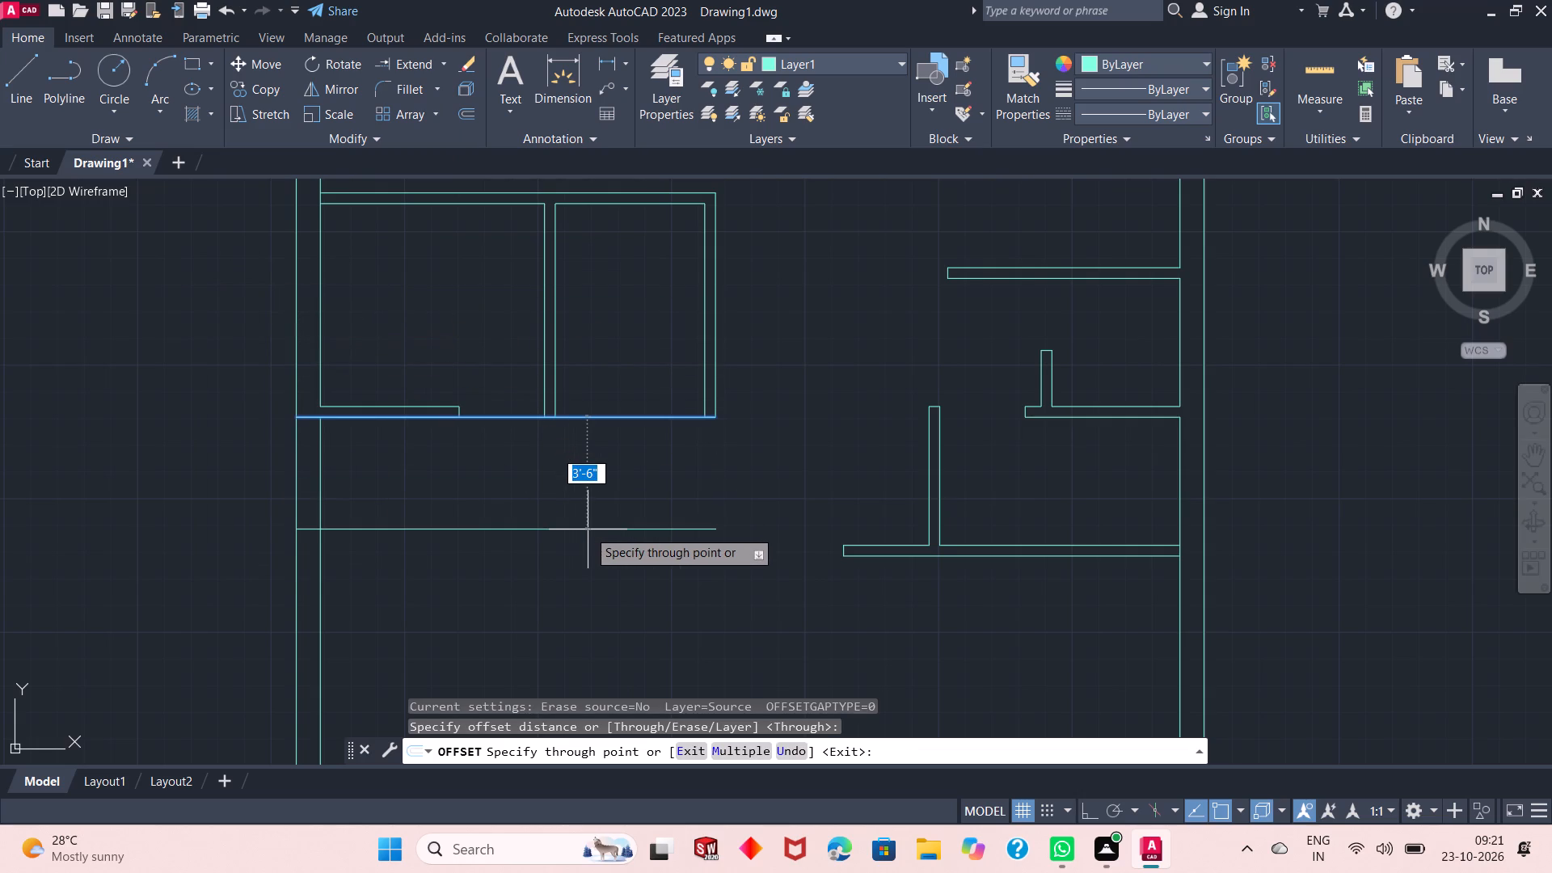
{"action": "type", "text": "13'3\""}
{"action": "key", "text": "Return"}
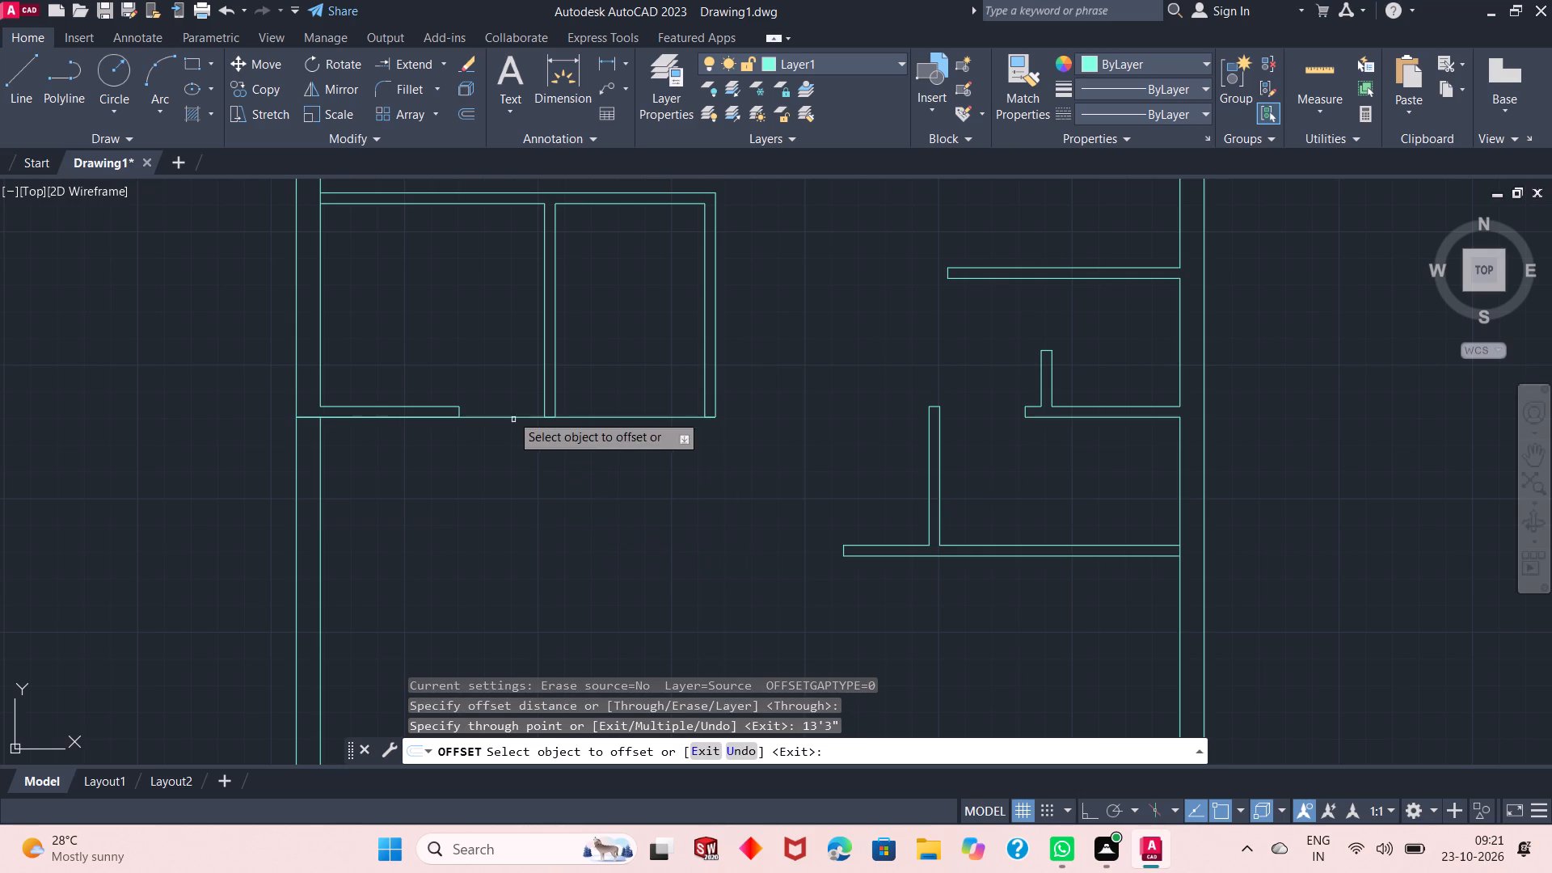
Offset the southern copy of the line 4" south to form the second face of a partition.
{"action": "scroll", "coordinate": [502, 387], "scroll_direction": "down", "scroll_amount": 3}
{"action": "scroll", "coordinate": [523, 504], "scroll_direction": "up", "scroll_amount": 1}
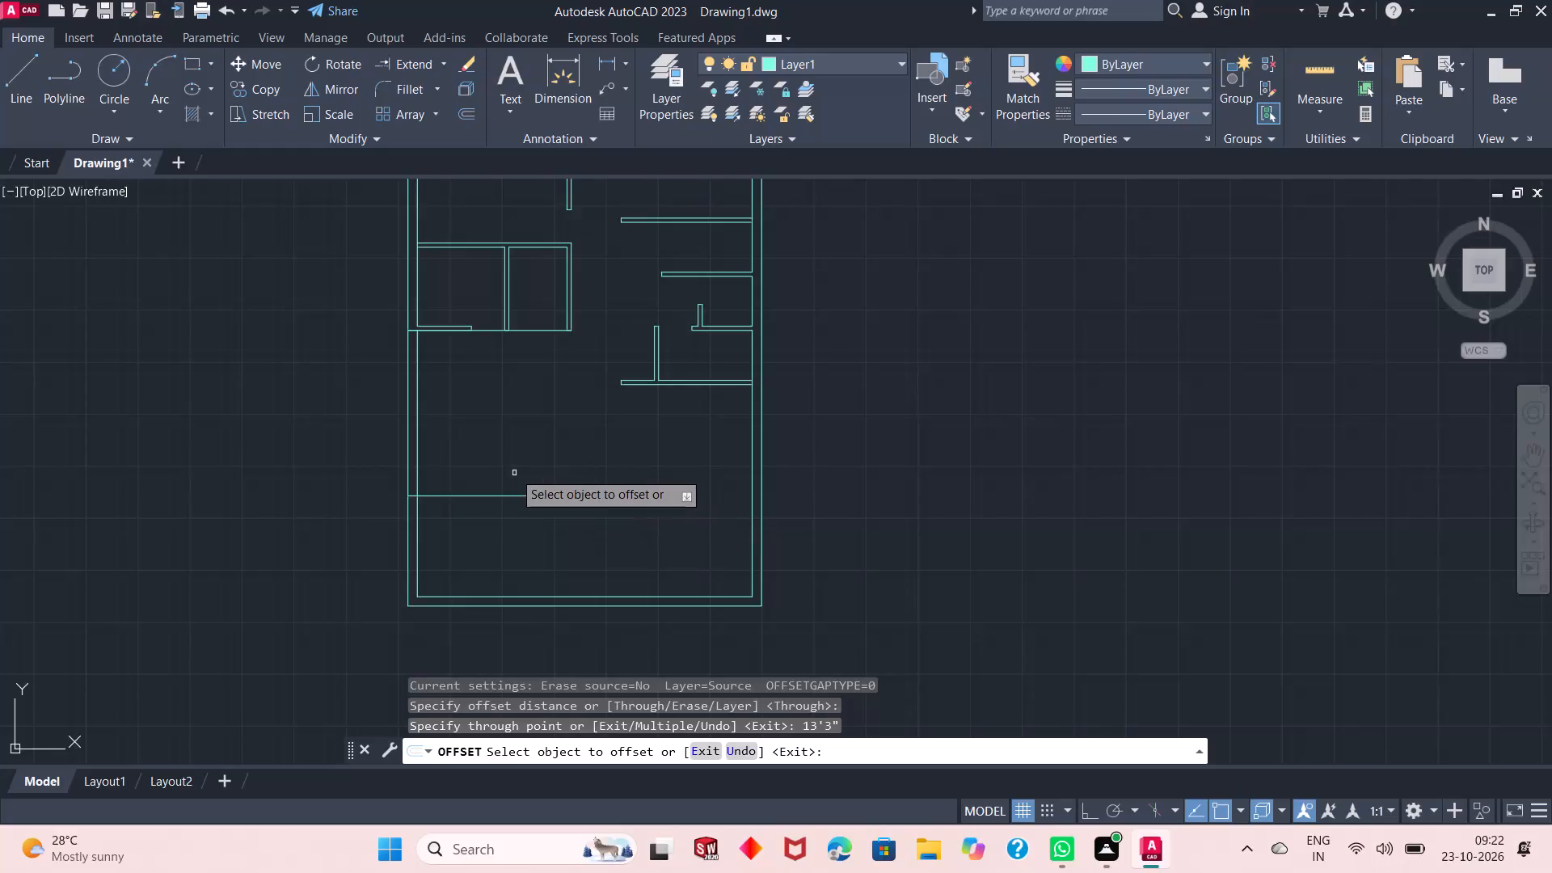
{"action": "scroll", "coordinate": [512, 470], "scroll_direction": "up", "scroll_amount": 2}
{"action": "scroll", "coordinate": [512, 470], "scroll_direction": "down", "scroll_amount": 1}
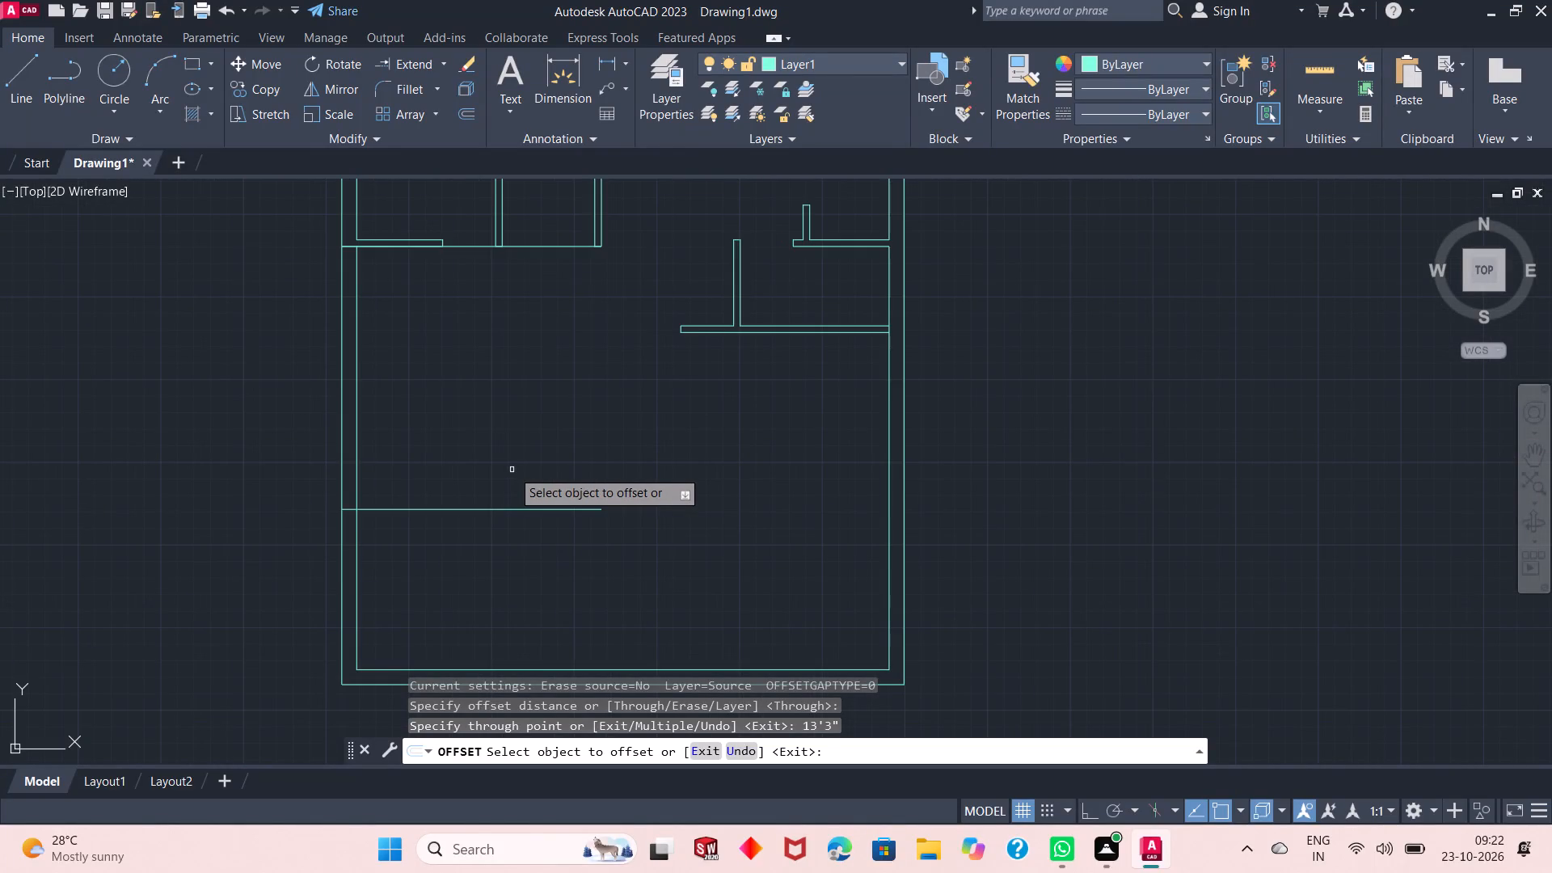
{"action": "left_click", "coordinate": [566, 510]}
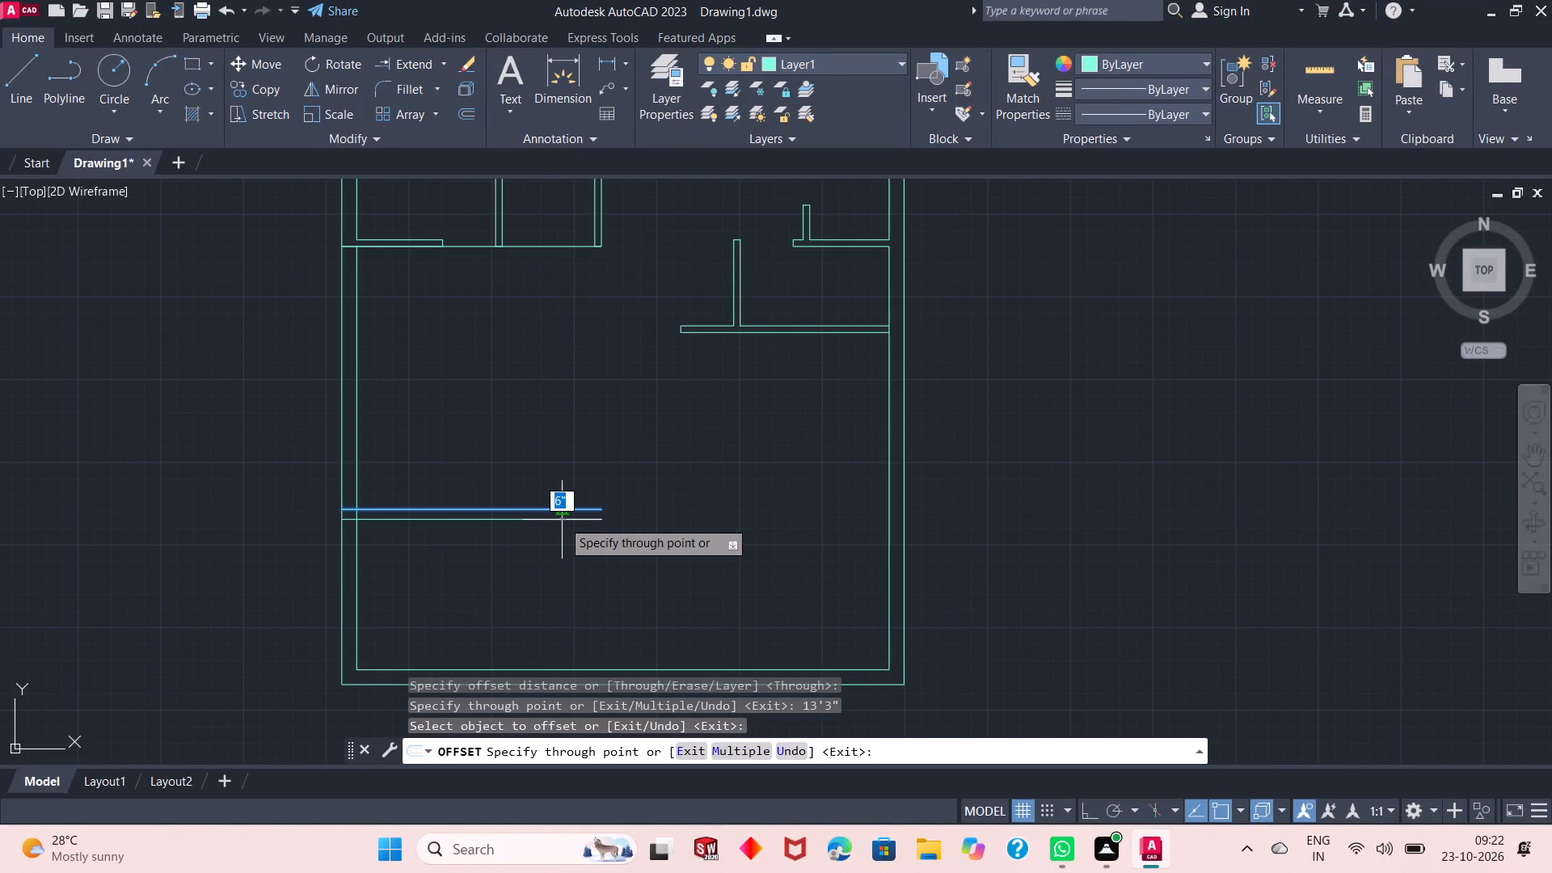
{"action": "type", "text": "4\""}
{"action": "key", "text": "Return"}
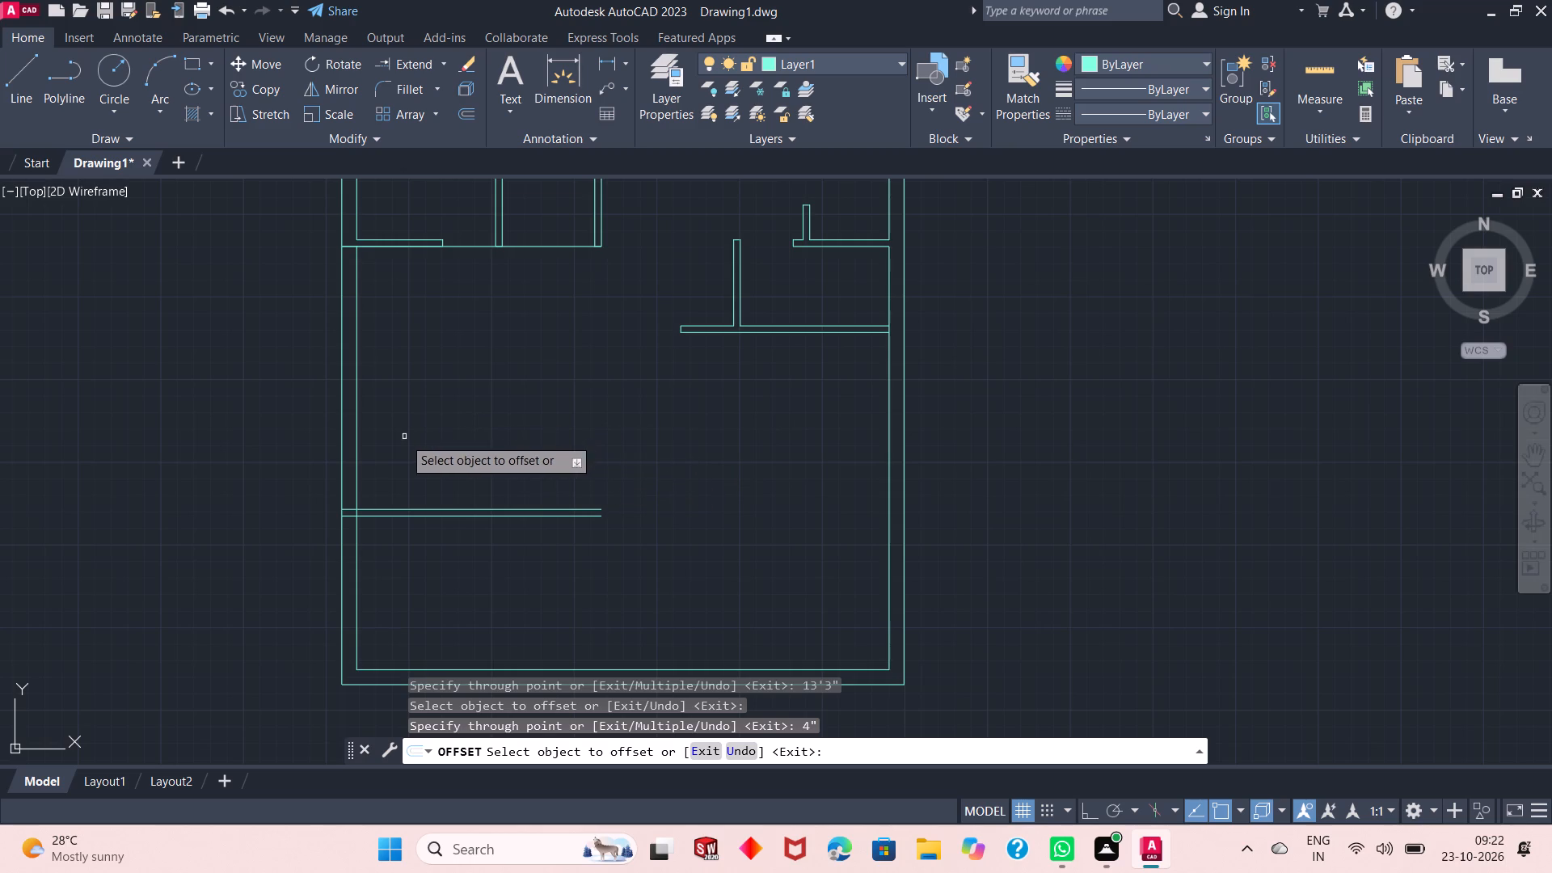
{"action": "right_click", "coordinate": [200, 394]}
{"action": "left_click", "coordinate": [217, 405]}
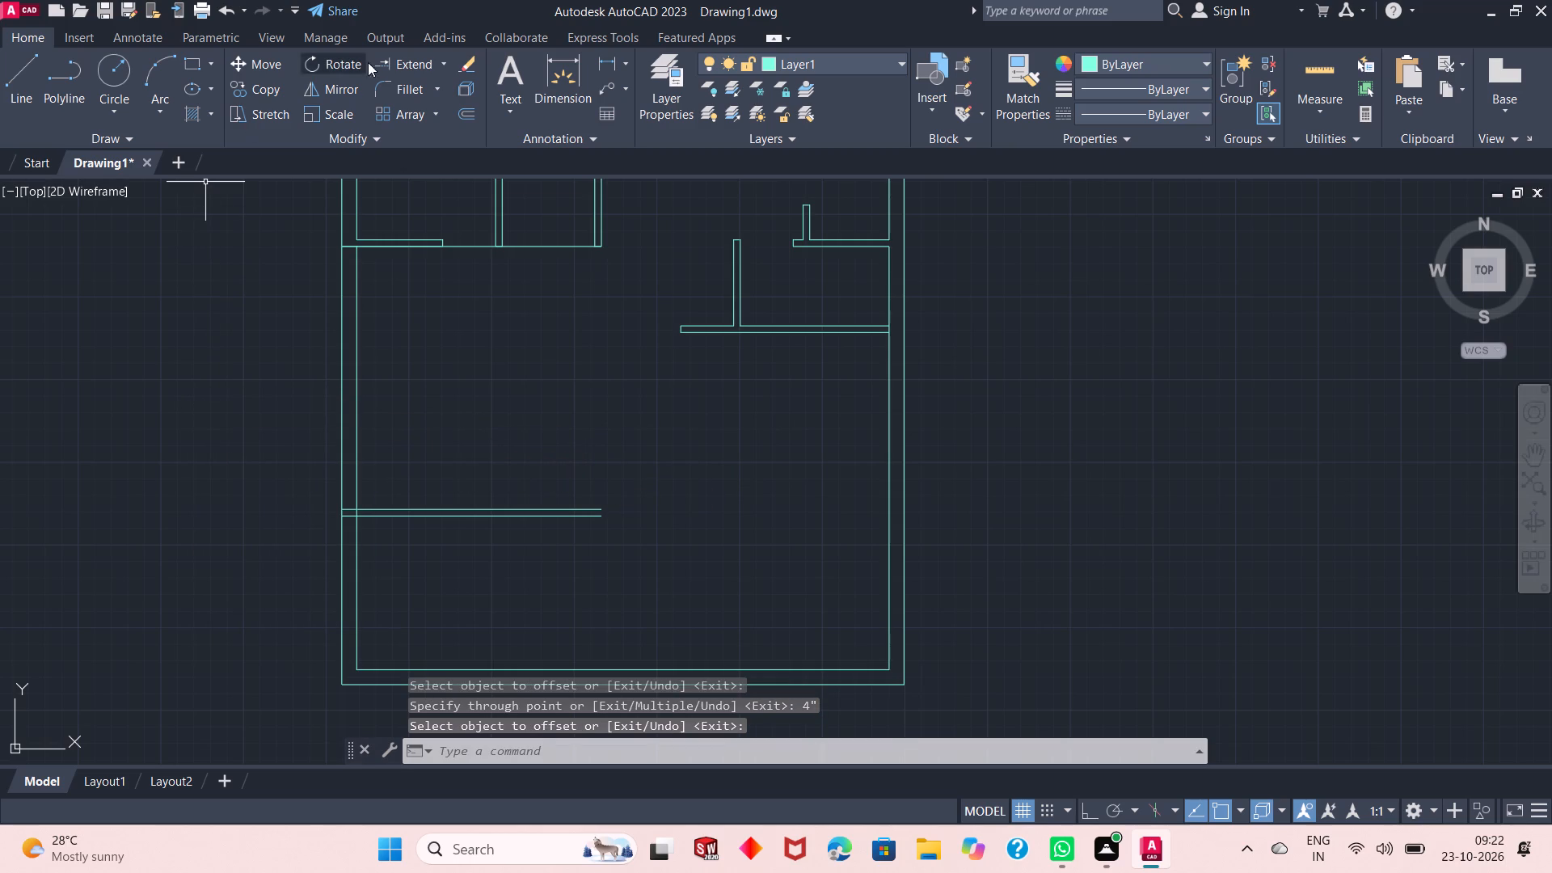
Offset the 13'1" horizontal line below the western rooms 3'8" south.
{"action": "right_click", "coordinate": [147, 306]}
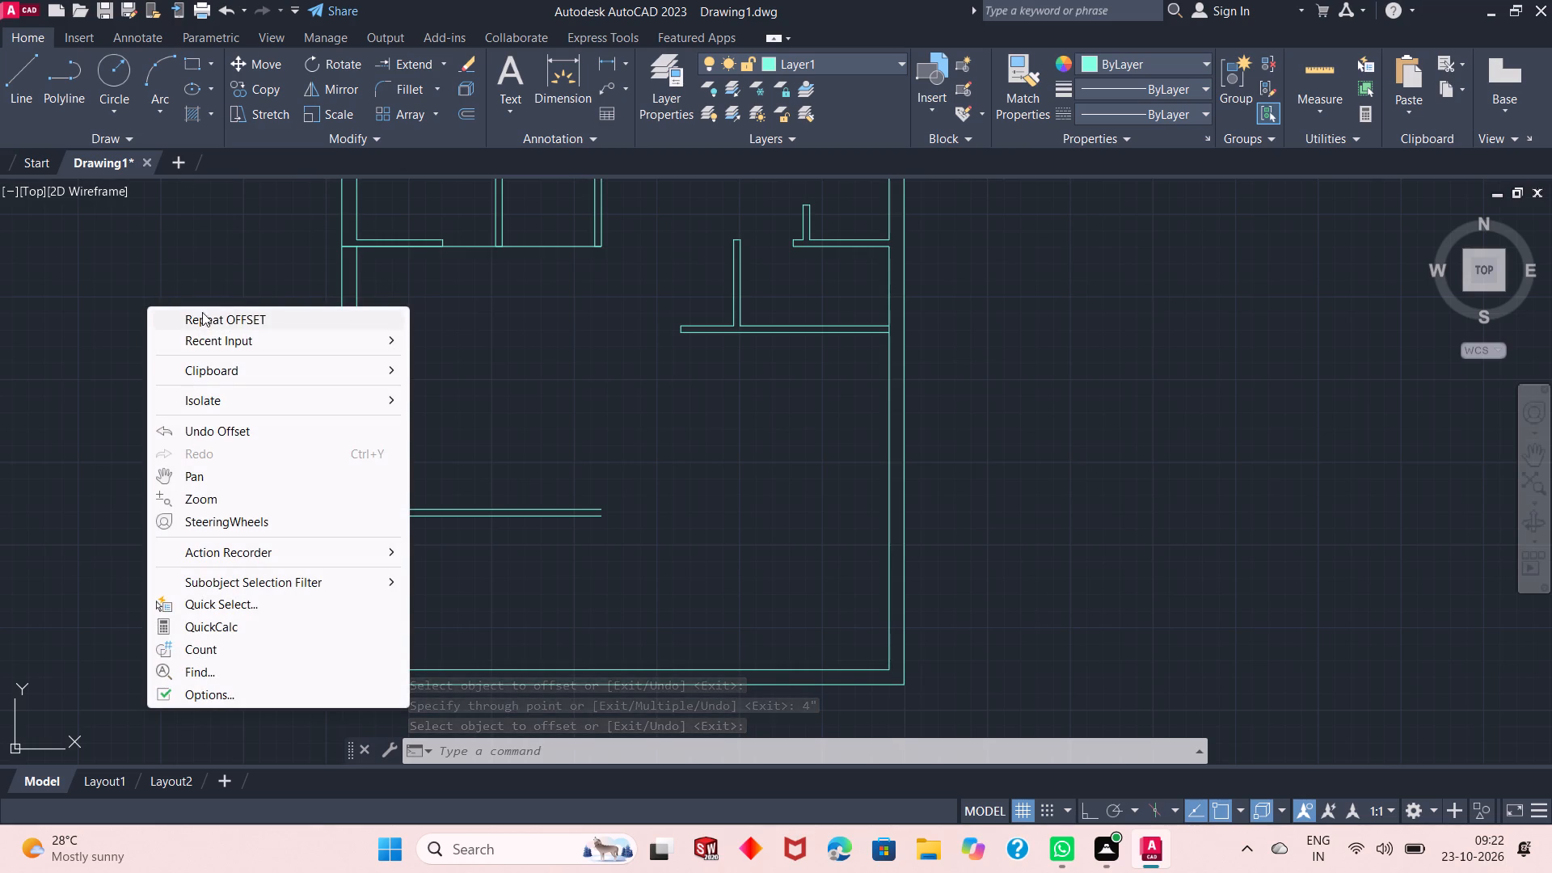
{"action": "left_click", "coordinate": [202, 312]}
{"action": "right_click", "coordinate": [218, 311]}
{"action": "left_click", "coordinate": [262, 321]}
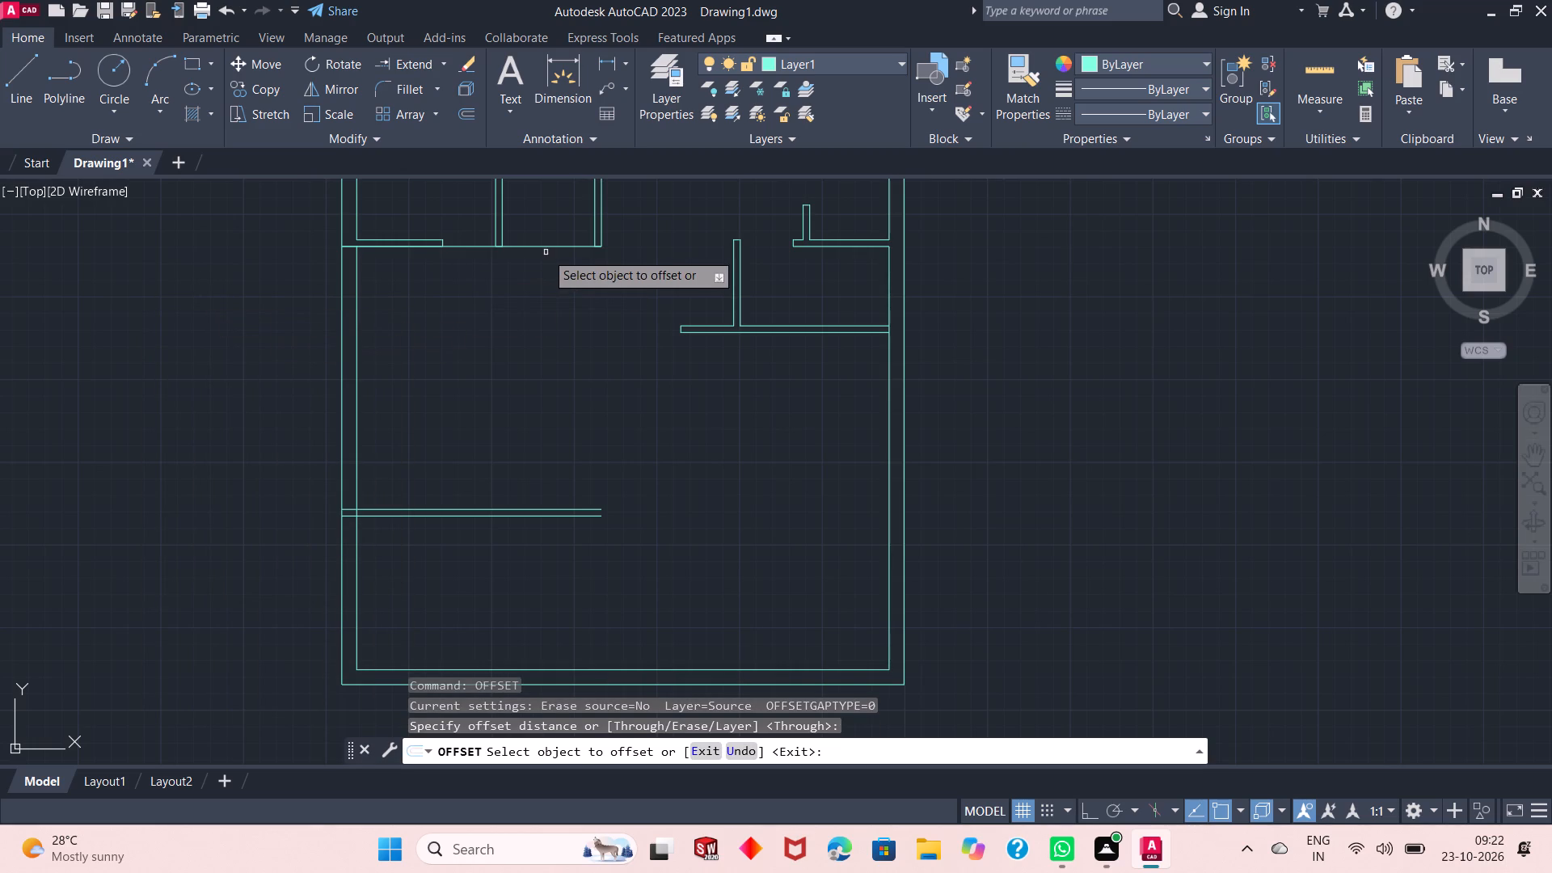
{"action": "left_click", "coordinate": [549, 247]}
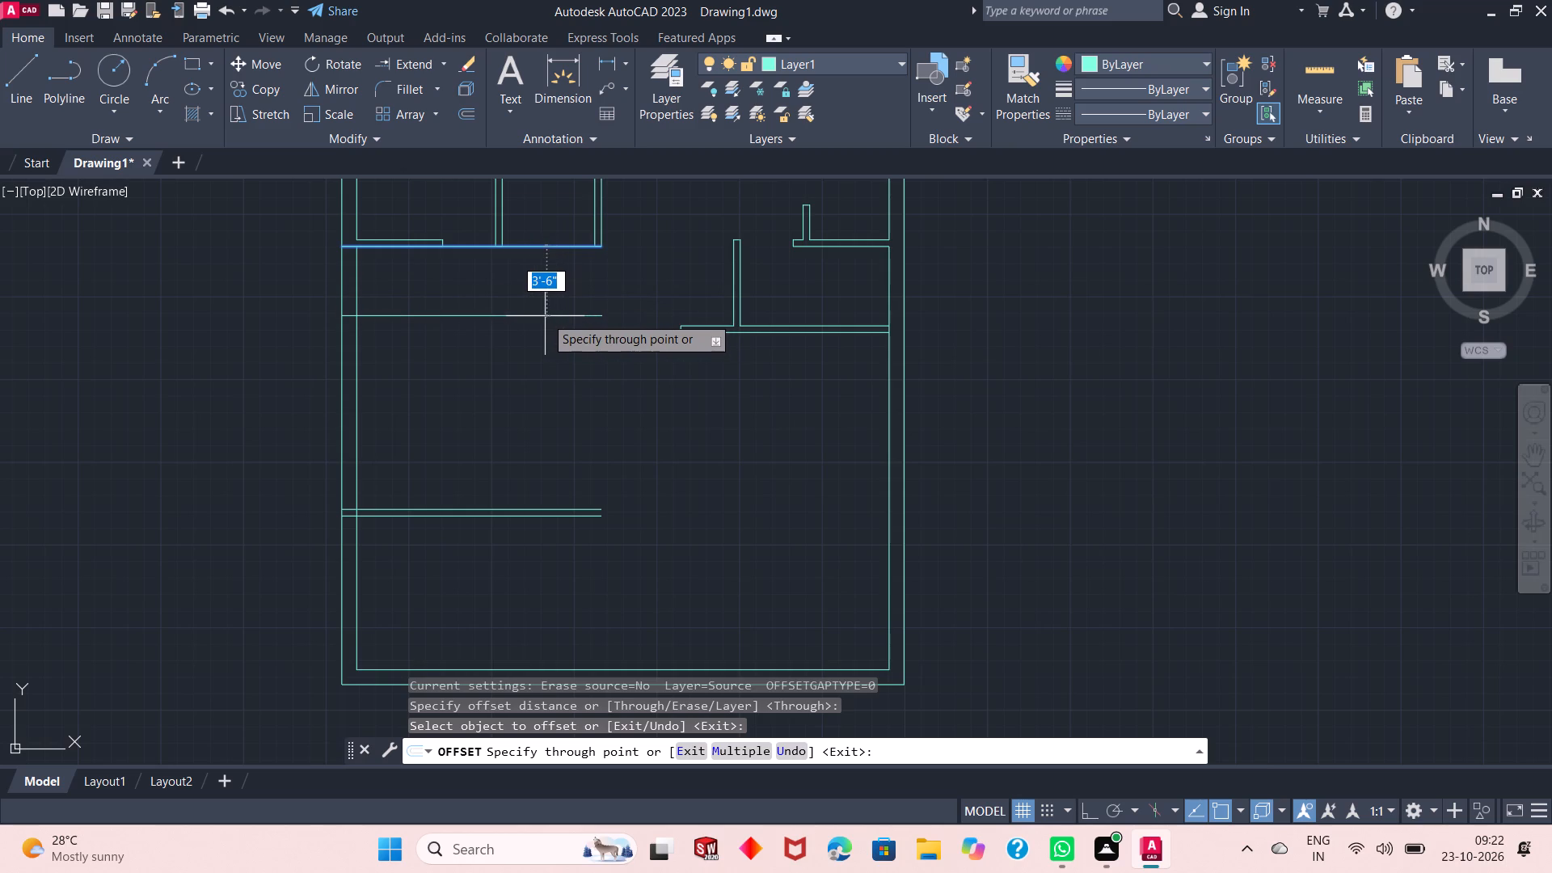
{"action": "type", "text": "3'8\""}
{"action": "key", "text": "Return"}
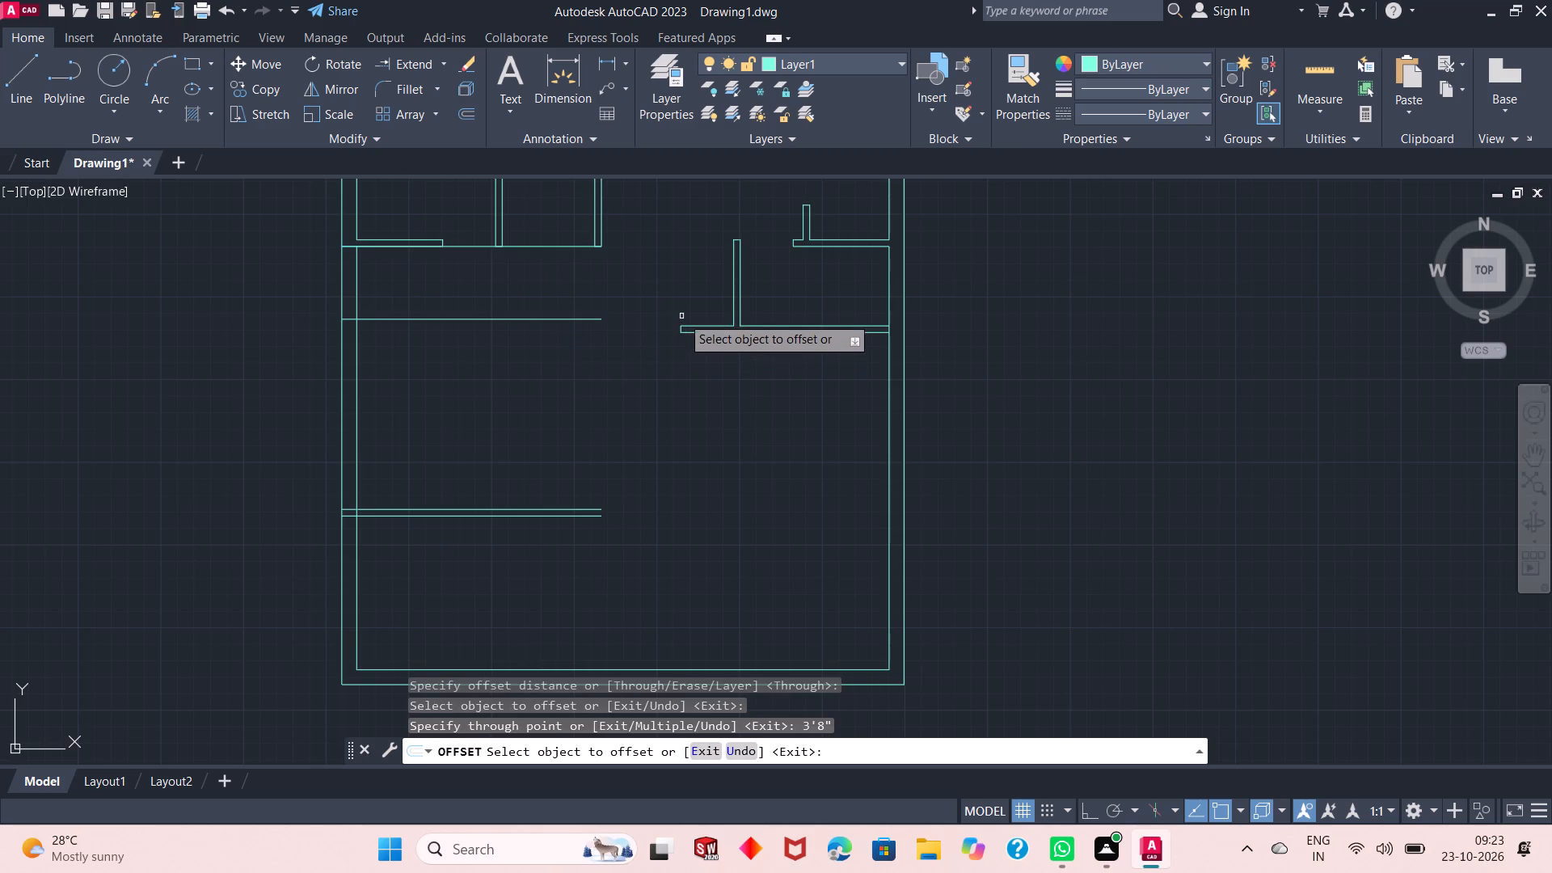
{"action": "right_click", "coordinate": [677, 411]}
{"action": "left_click", "coordinate": [700, 420]}
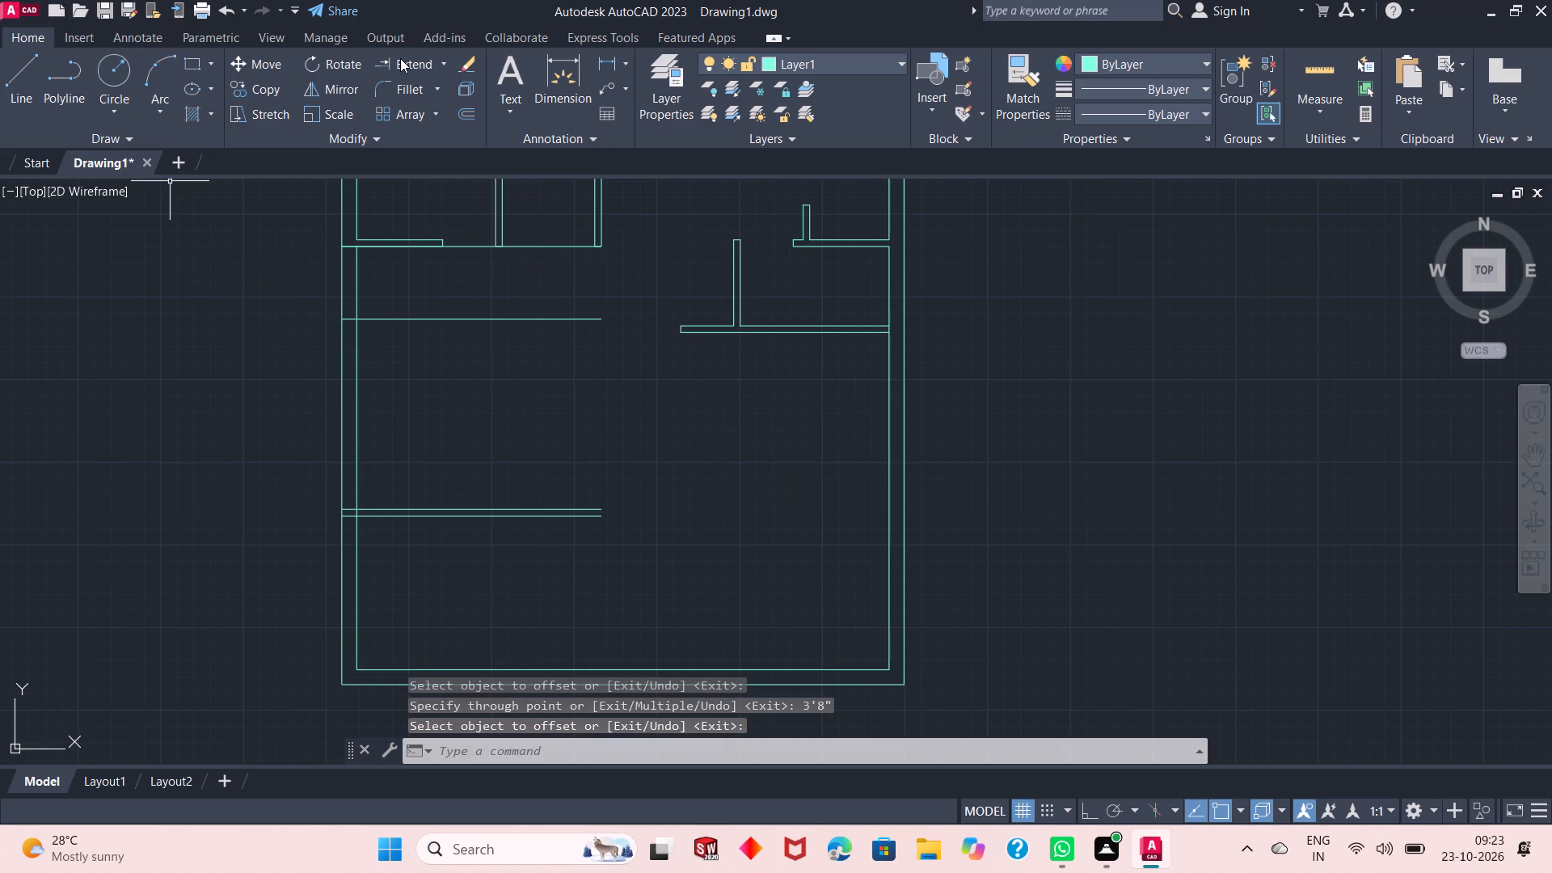
Trim both west wall faces between the two horizontal lines and cut the 3'8" offset line back to the wall thickness.
{"action": "left_click", "coordinate": [445, 60]}
{"action": "left_click", "coordinate": [440, 78]}
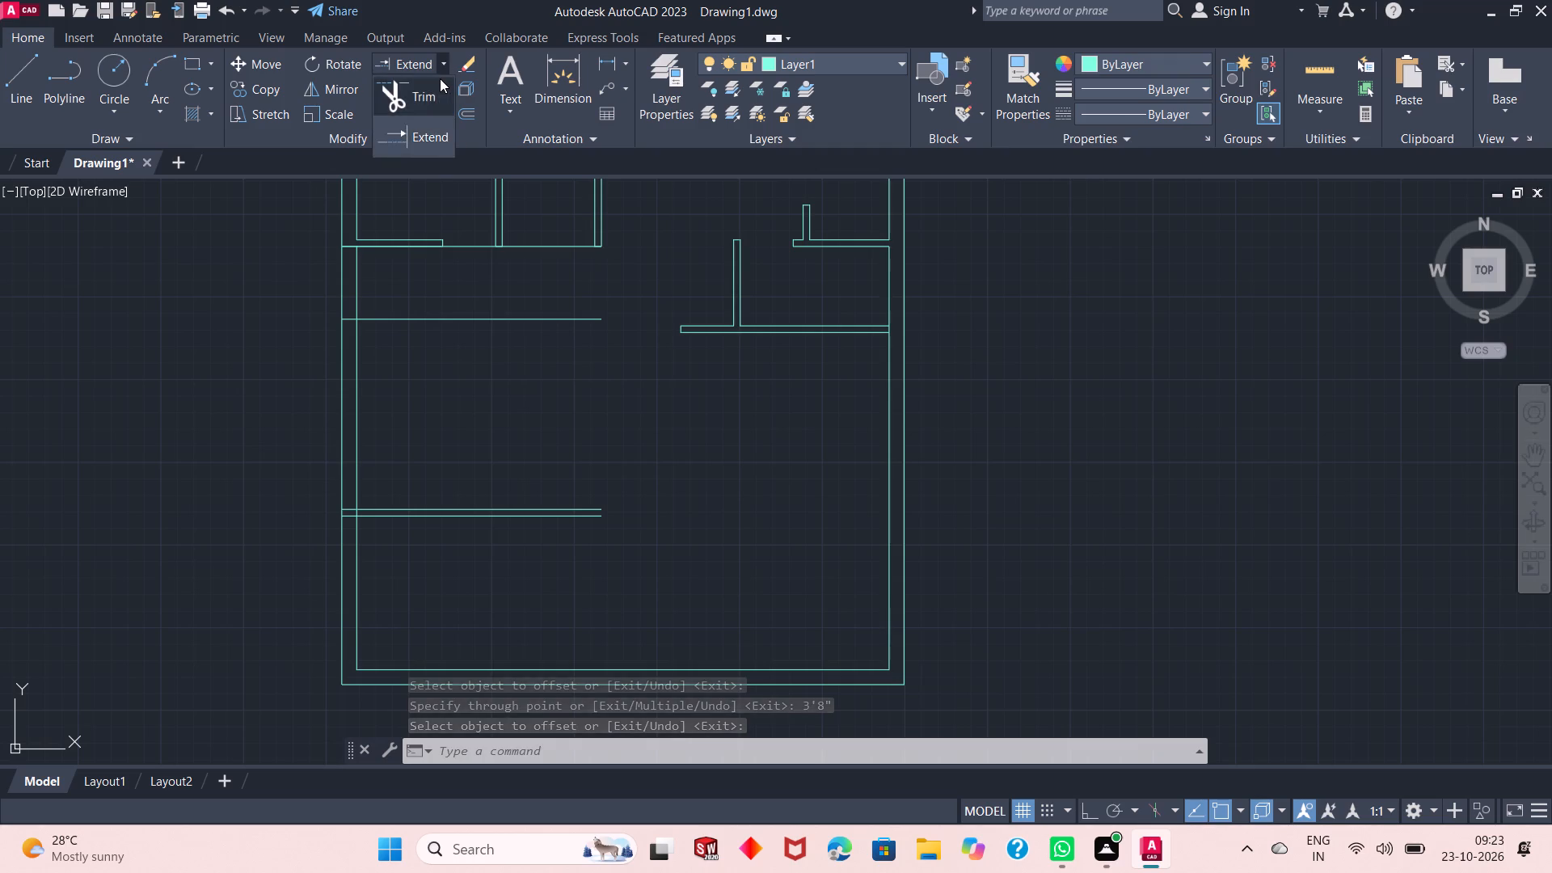
{"action": "left_click", "coordinate": [432, 288]}
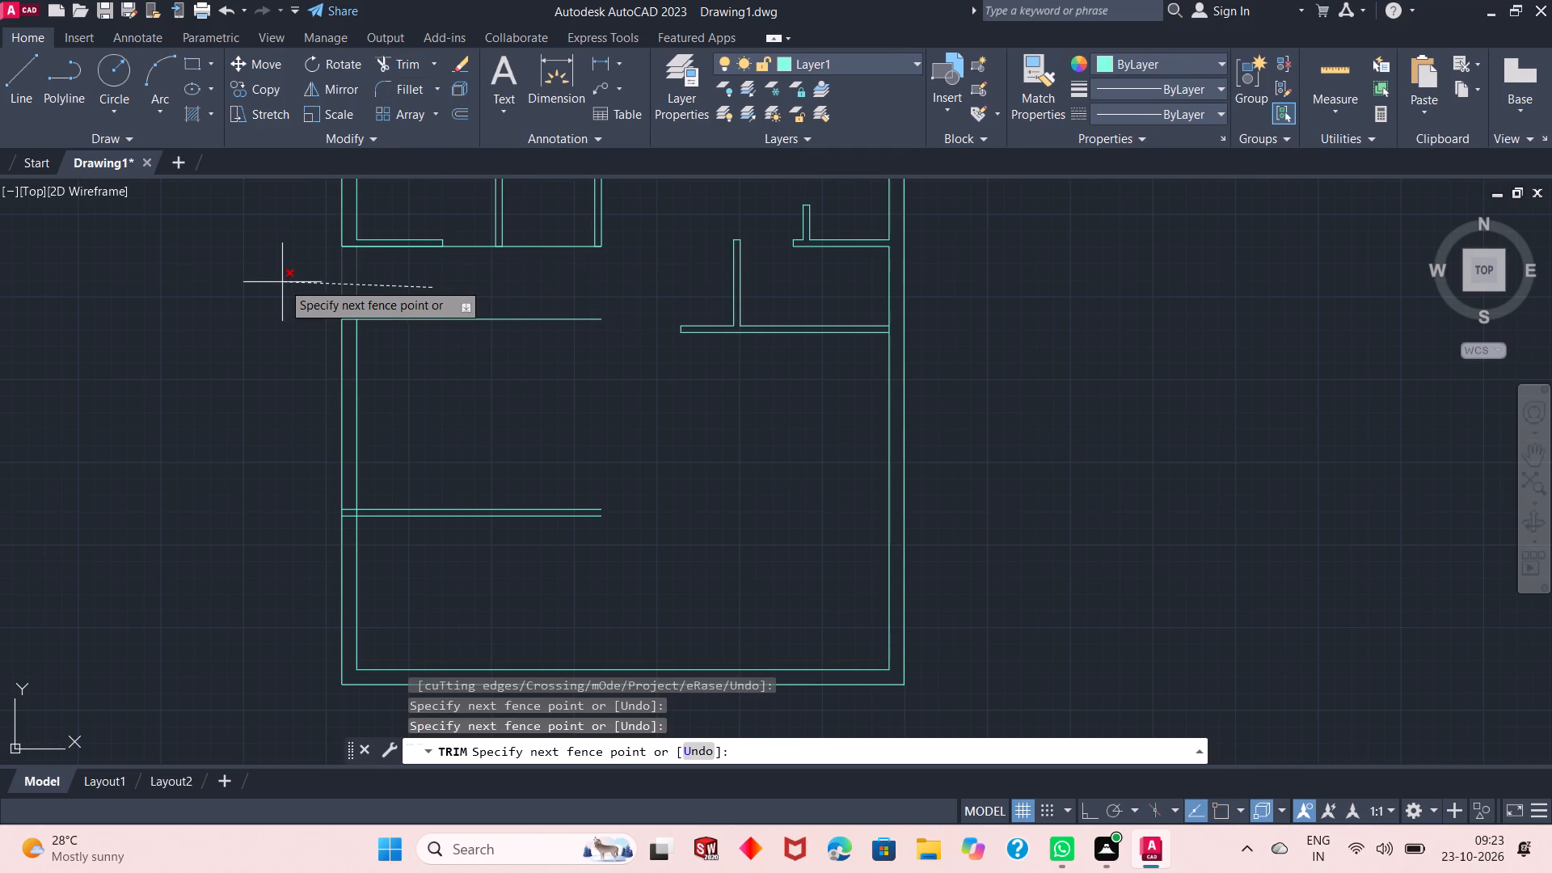
{"action": "left_click", "coordinate": [282, 282]}
{"action": "left_click", "coordinate": [423, 314]}
{"action": "left_click", "coordinate": [420, 353]}
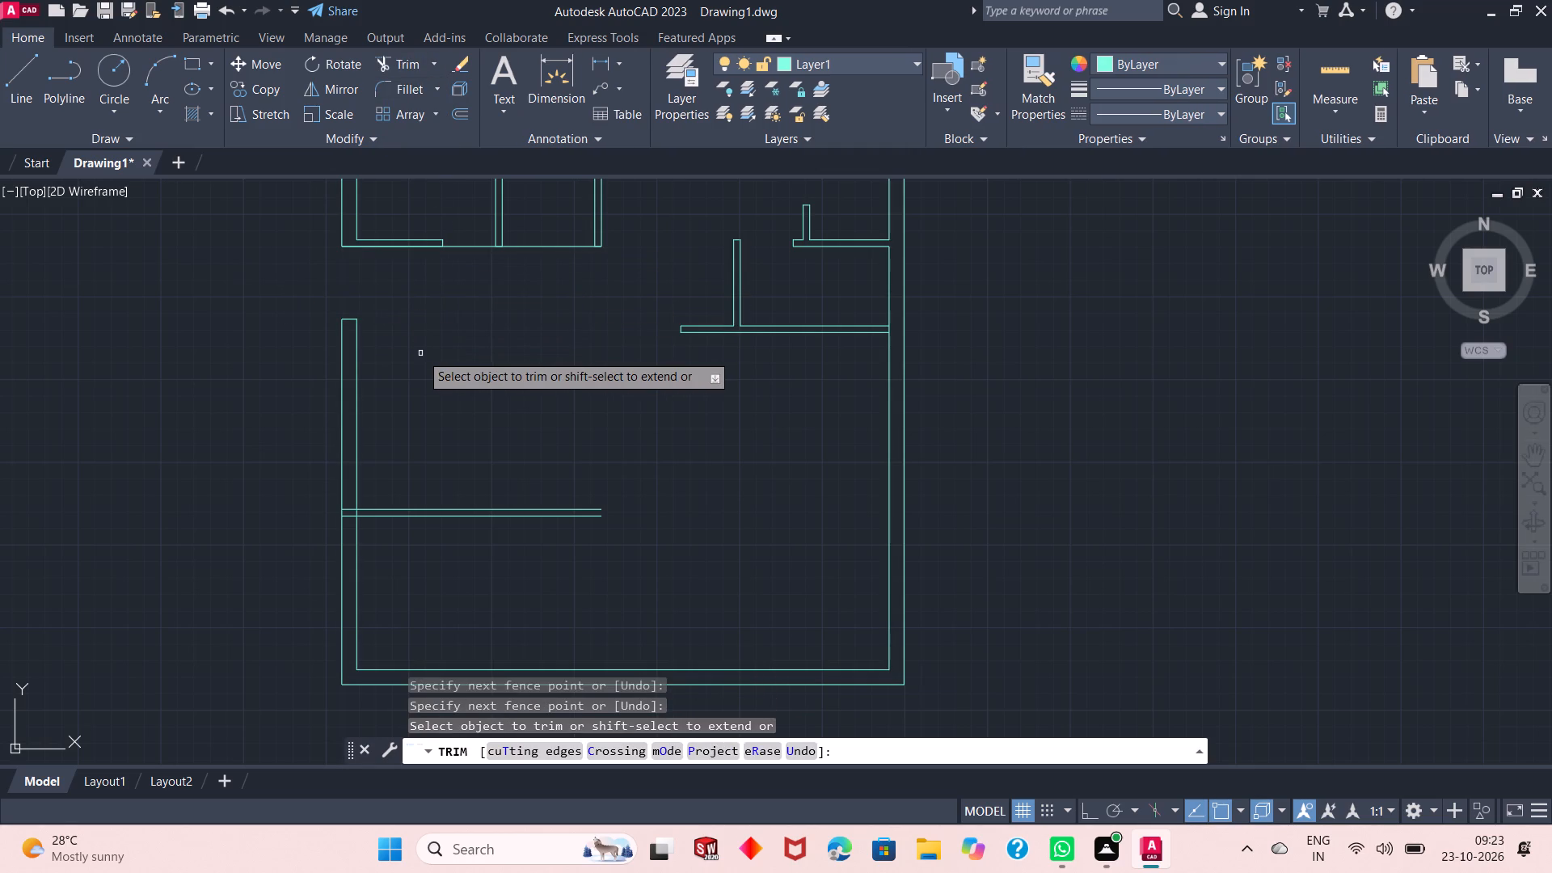
{"action": "right_click", "coordinate": [244, 304]}
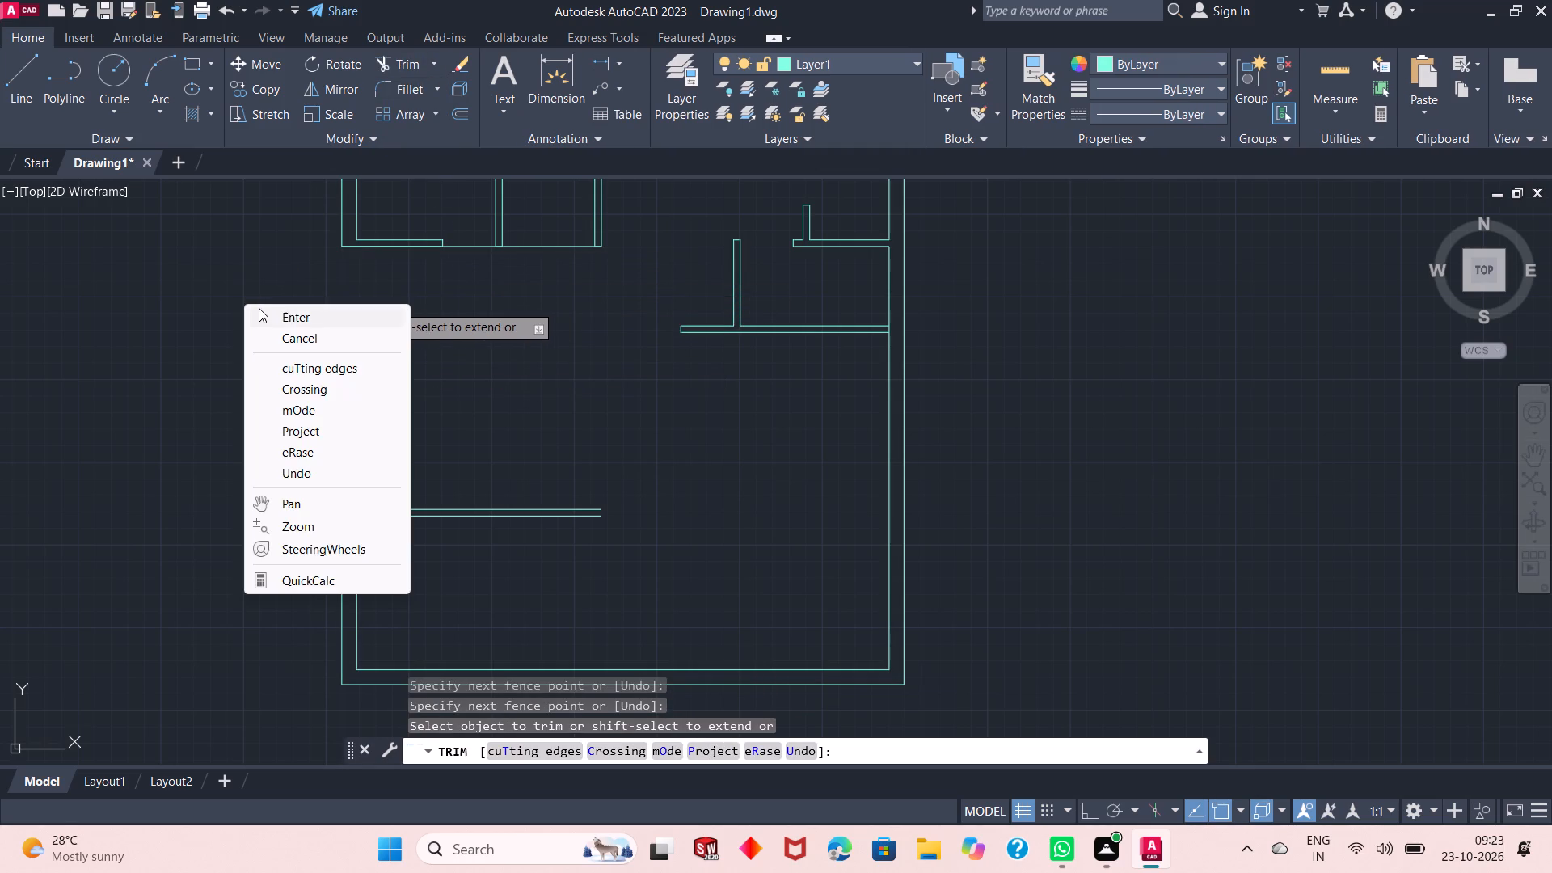
{"action": "left_click", "coordinate": [266, 317]}
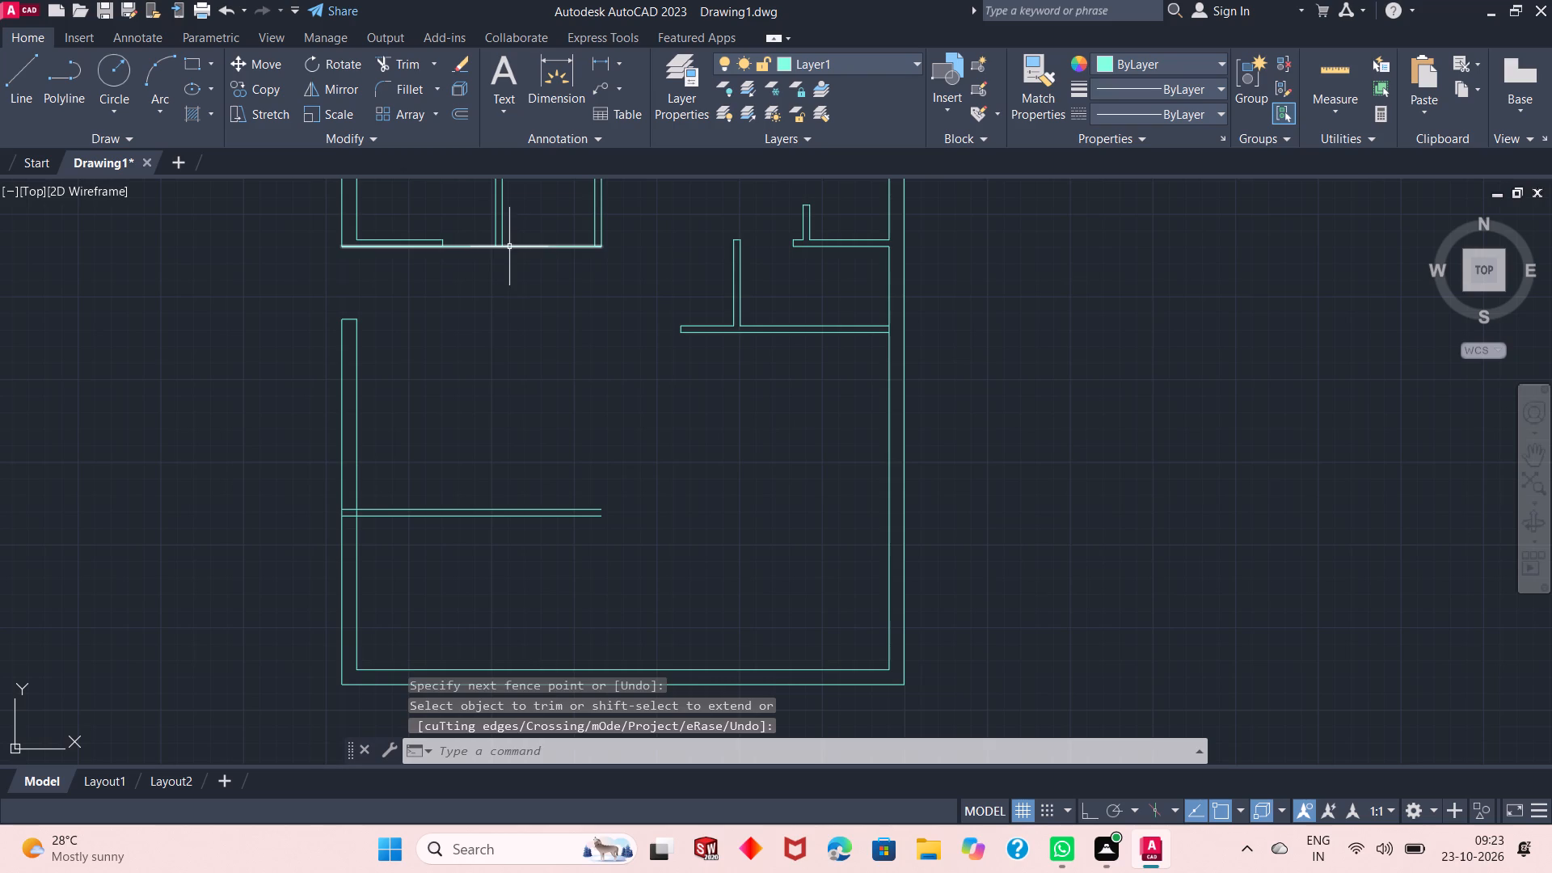
Erase the 13'1" horizontal construction line along the south side of the western rooms.
{"action": "left_click", "coordinate": [521, 247]}
{"action": "right_click", "coordinate": [148, 289]}
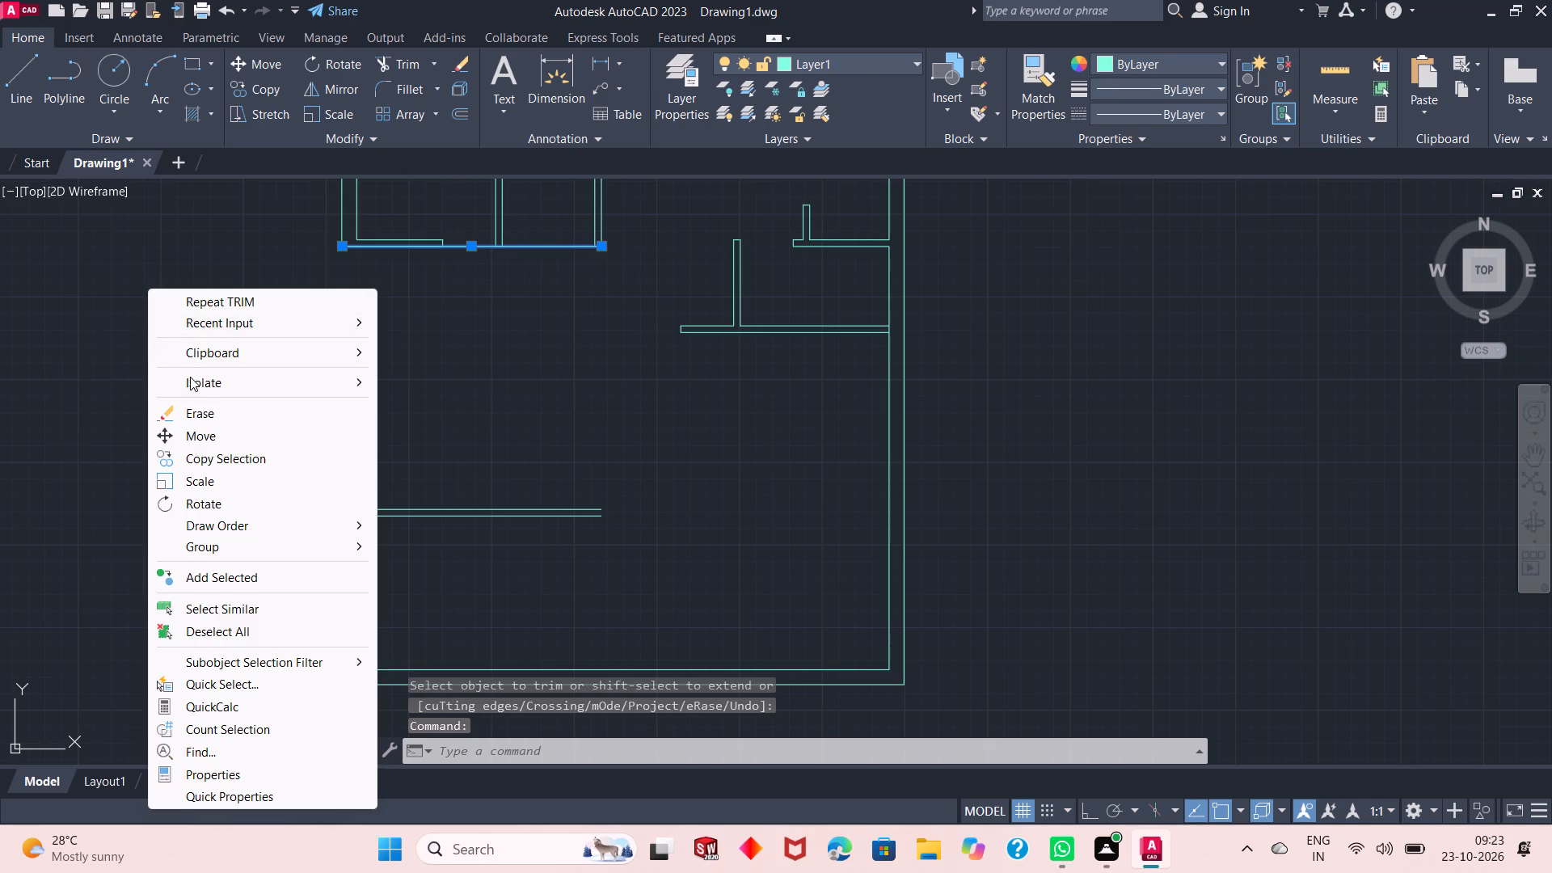
{"action": "left_click", "coordinate": [193, 408]}
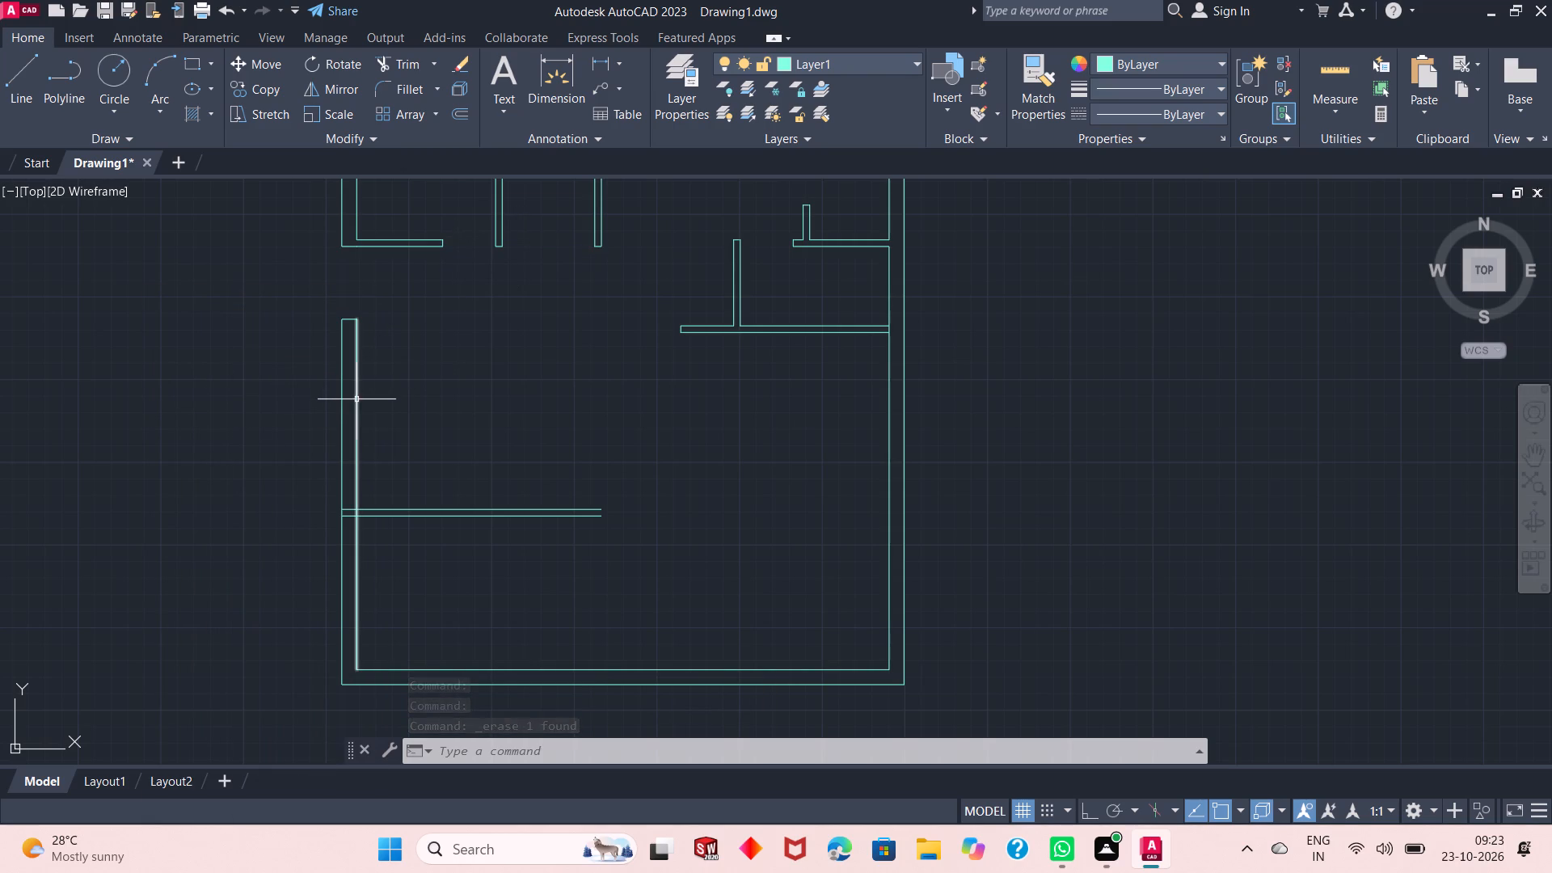
Offset the inner face of the west wall, south of the new opening, 12' east.
{"action": "left_click", "coordinate": [459, 115]}
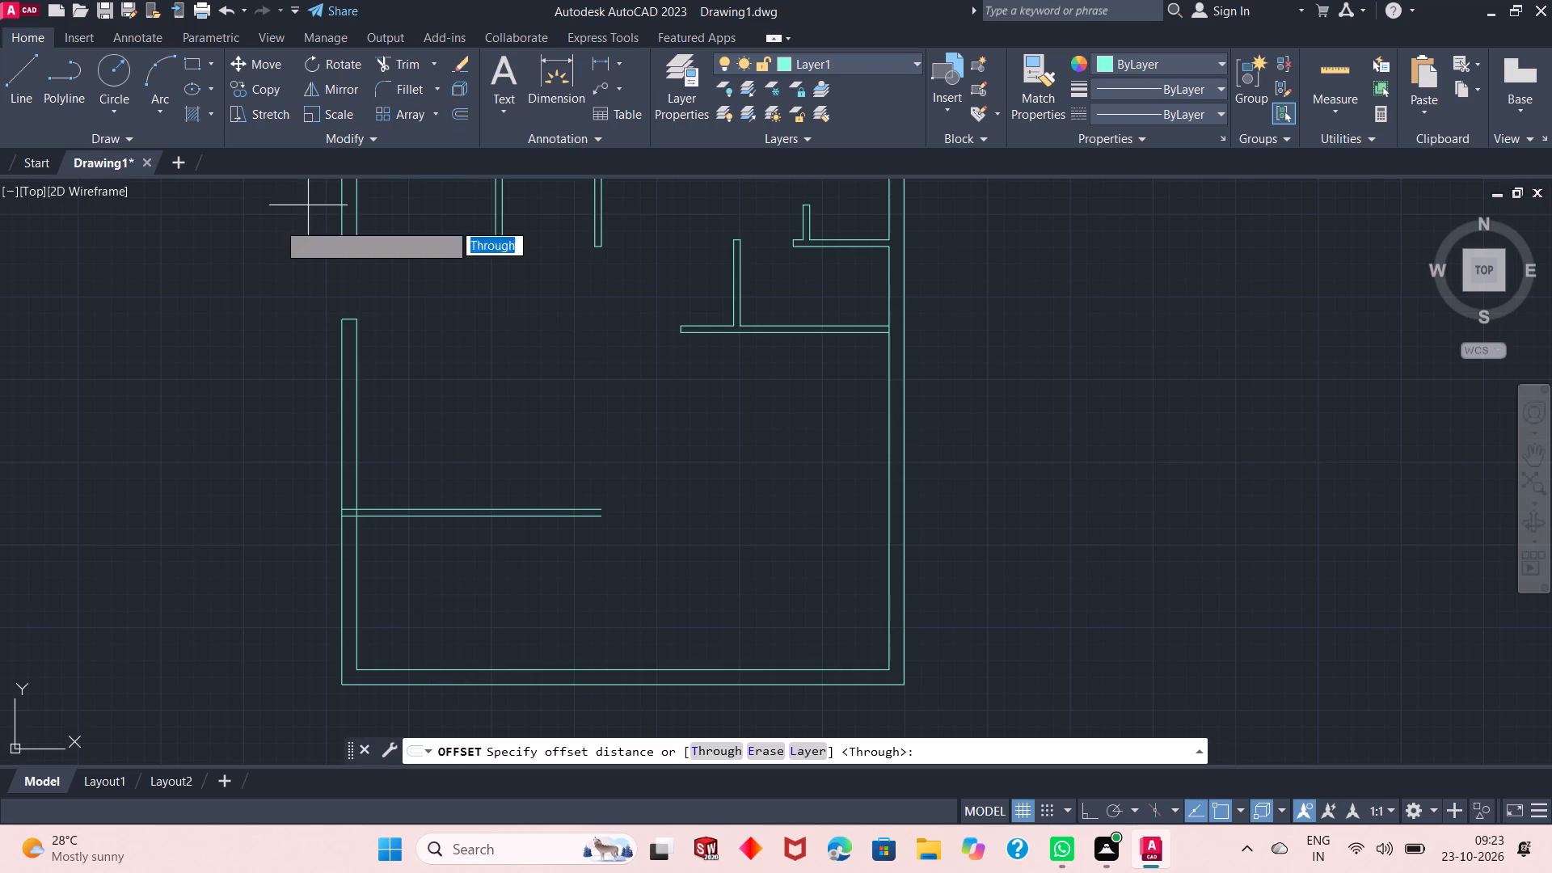
{"action": "right_click", "coordinate": [219, 263]}
{"action": "left_click", "coordinate": [237, 272]}
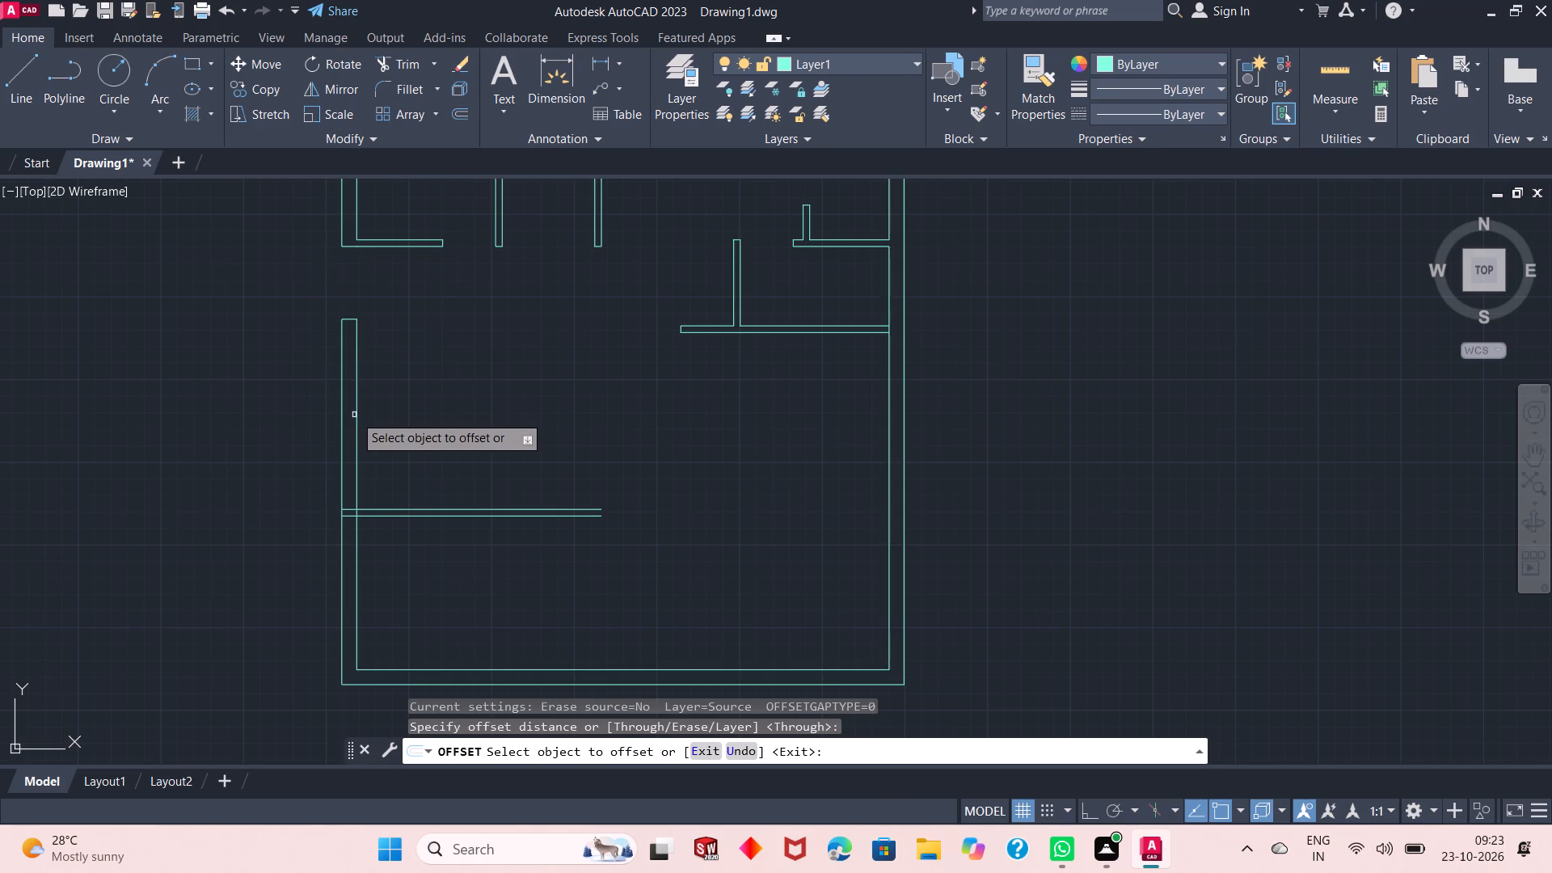
{"action": "left_click", "coordinate": [356, 415]}
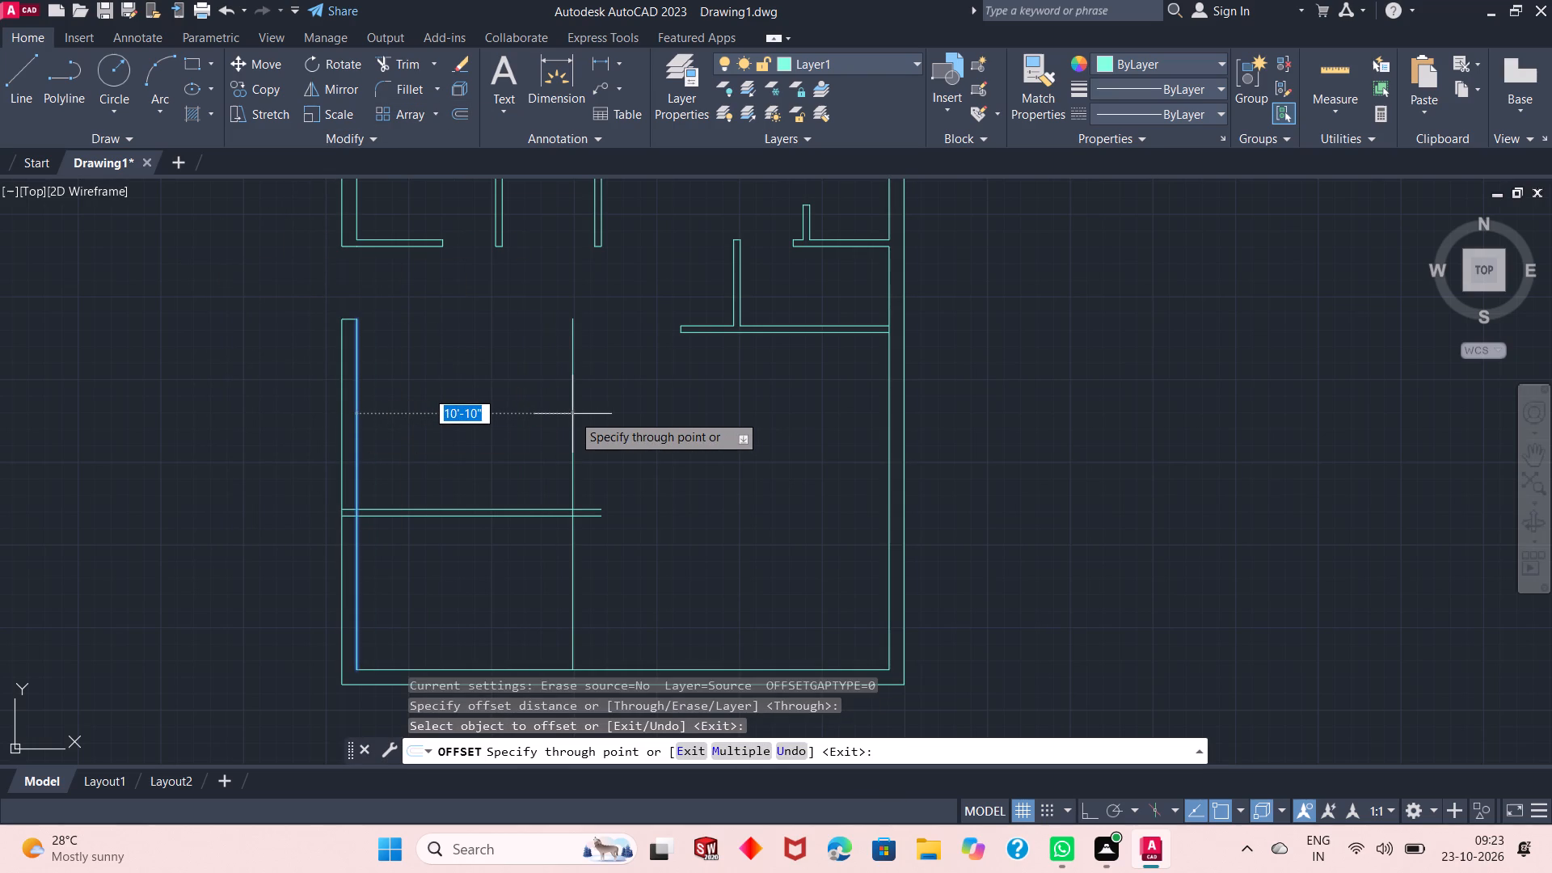
{"action": "type", "text": "12'"}
{"action": "key", "text": "Return"}
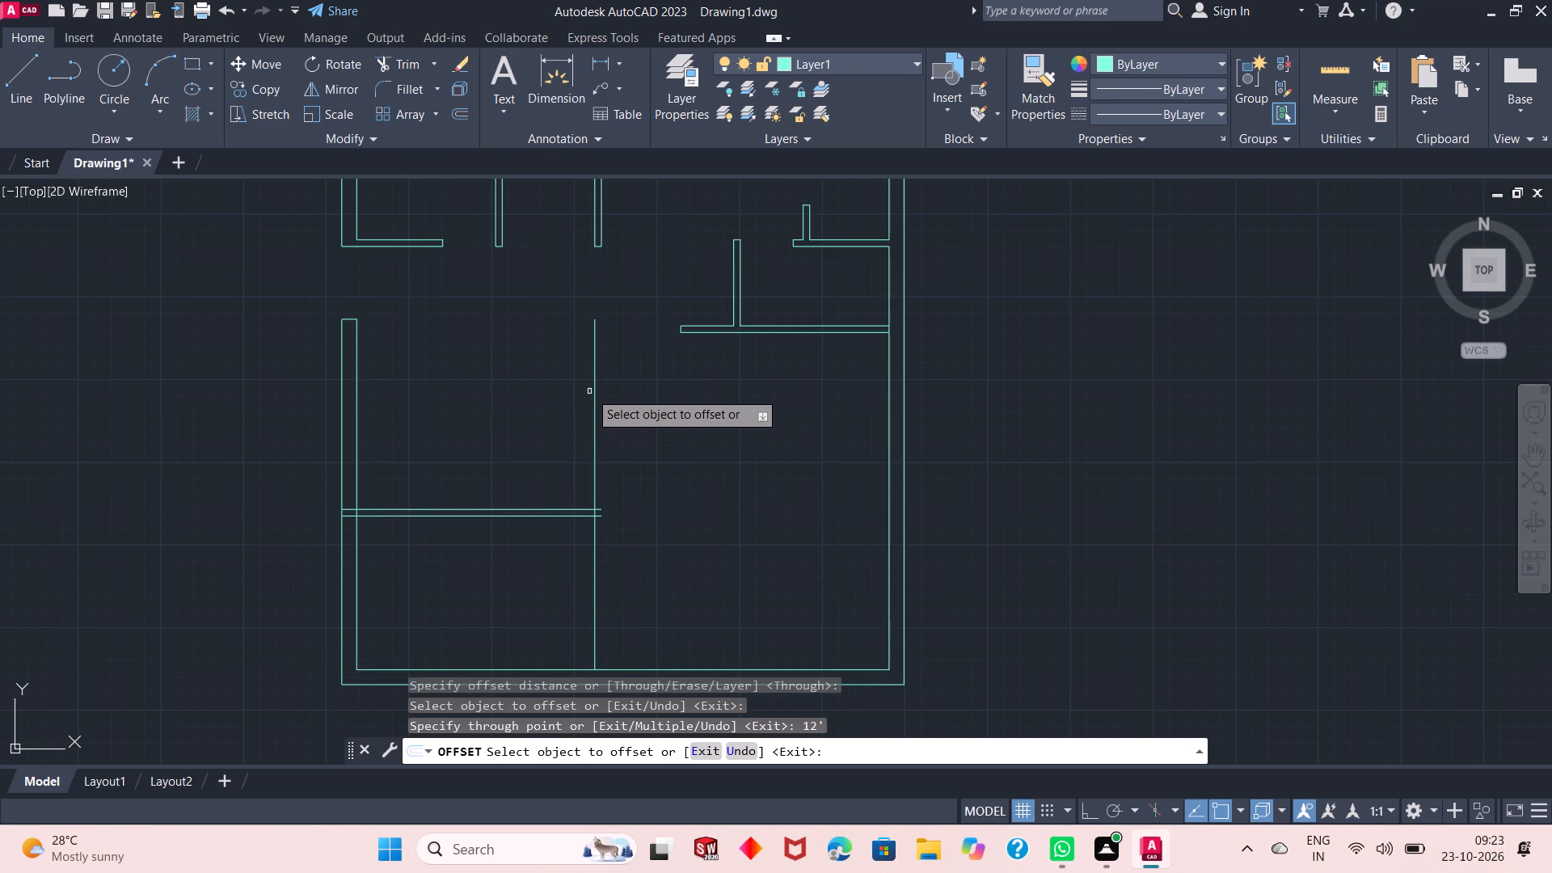
Offset the new vertical line 4" east to form the second face of the partition.
{"action": "left_click", "coordinate": [595, 363]}
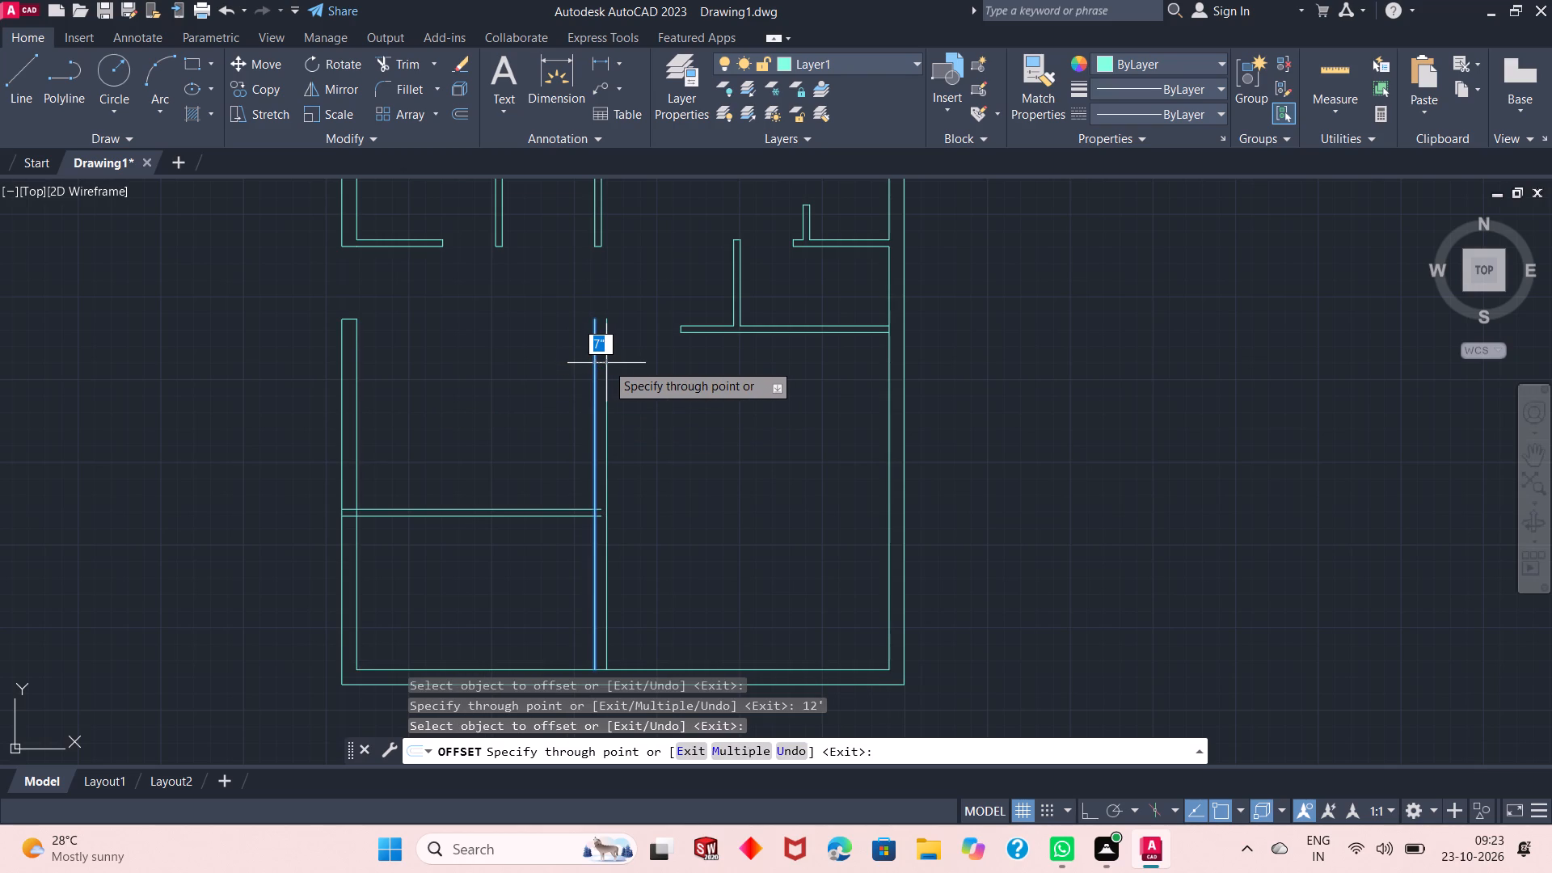
{"action": "key", "text": "4"}
{"action": "key", "text": "shift+quotedbl"}
{"action": "key", "text": "Return"}
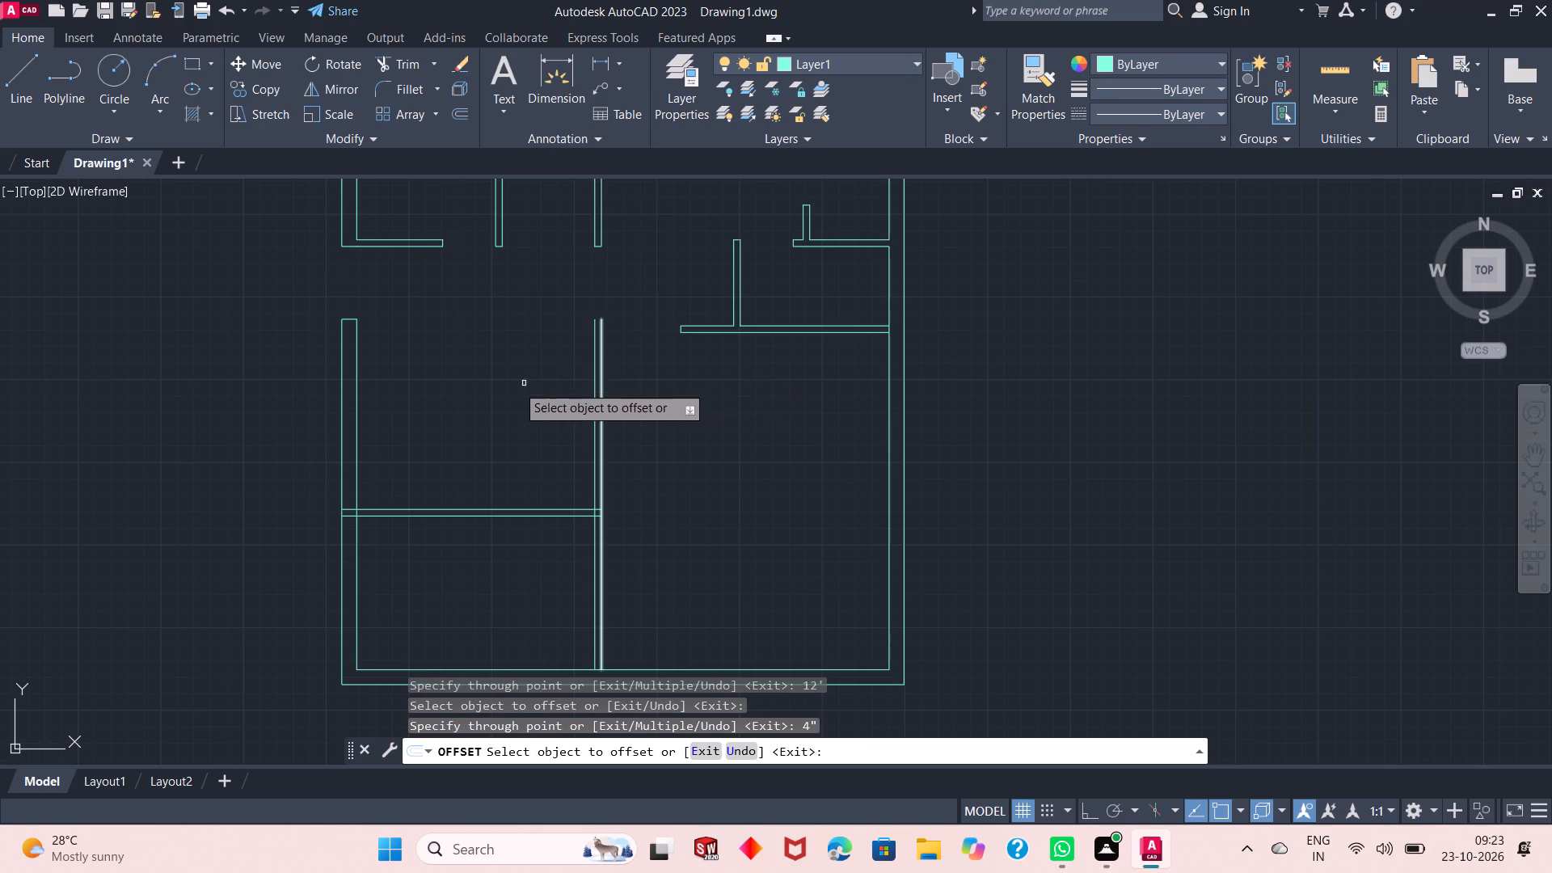
{"action": "right_click", "coordinate": [462, 310]}
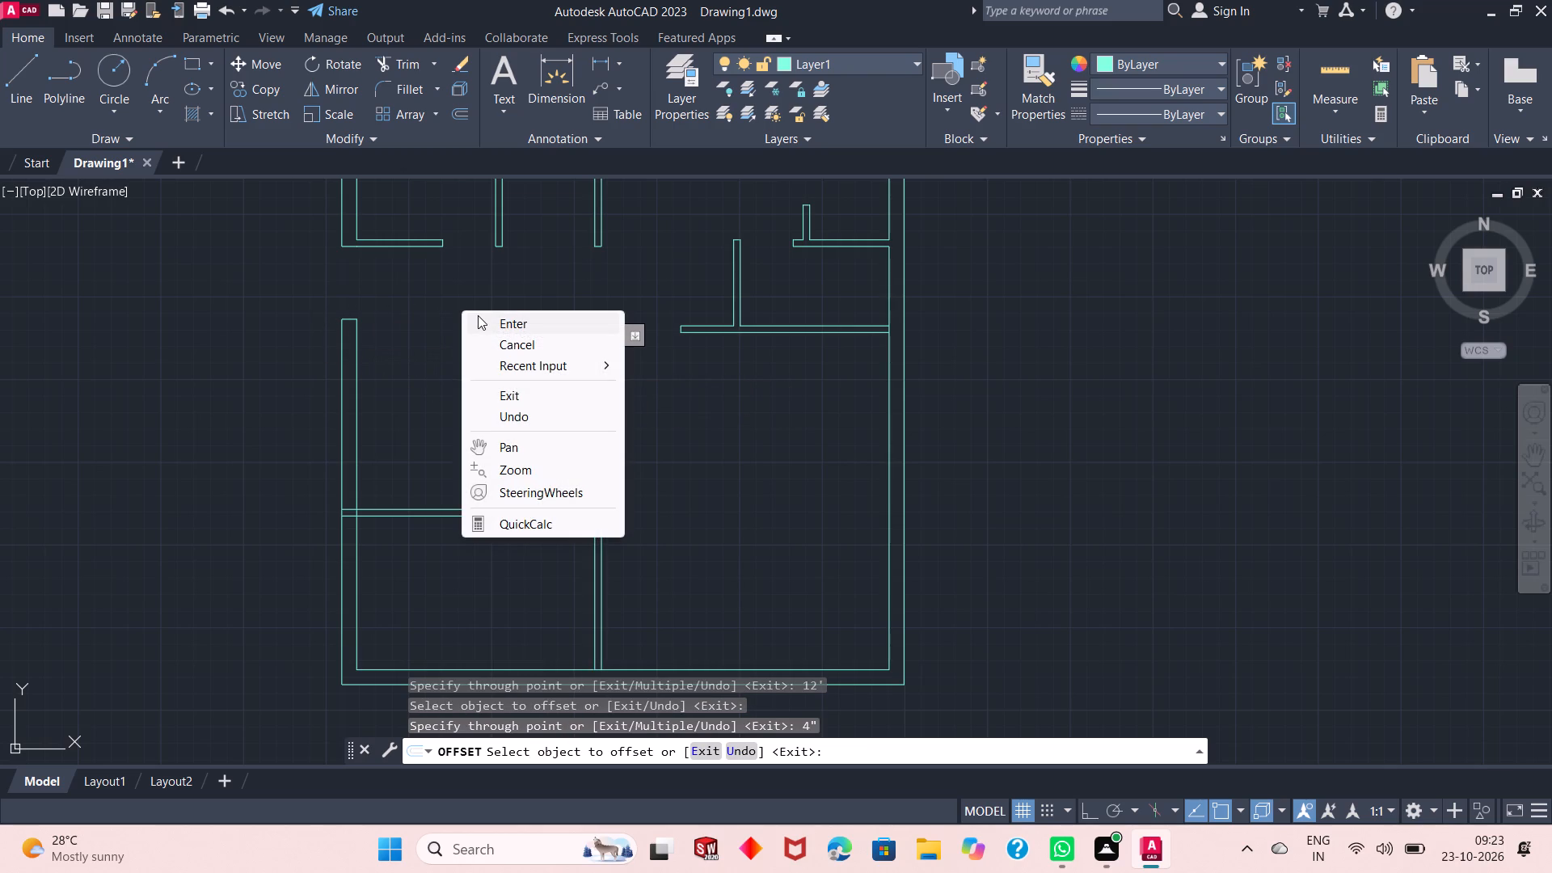
{"action": "left_click", "coordinate": [478, 315]}
Draw a short line closing the north end of the new 4" vertical partition.
{"action": "right_click", "coordinate": [478, 315]}
{"action": "left_click", "coordinate": [510, 344]}
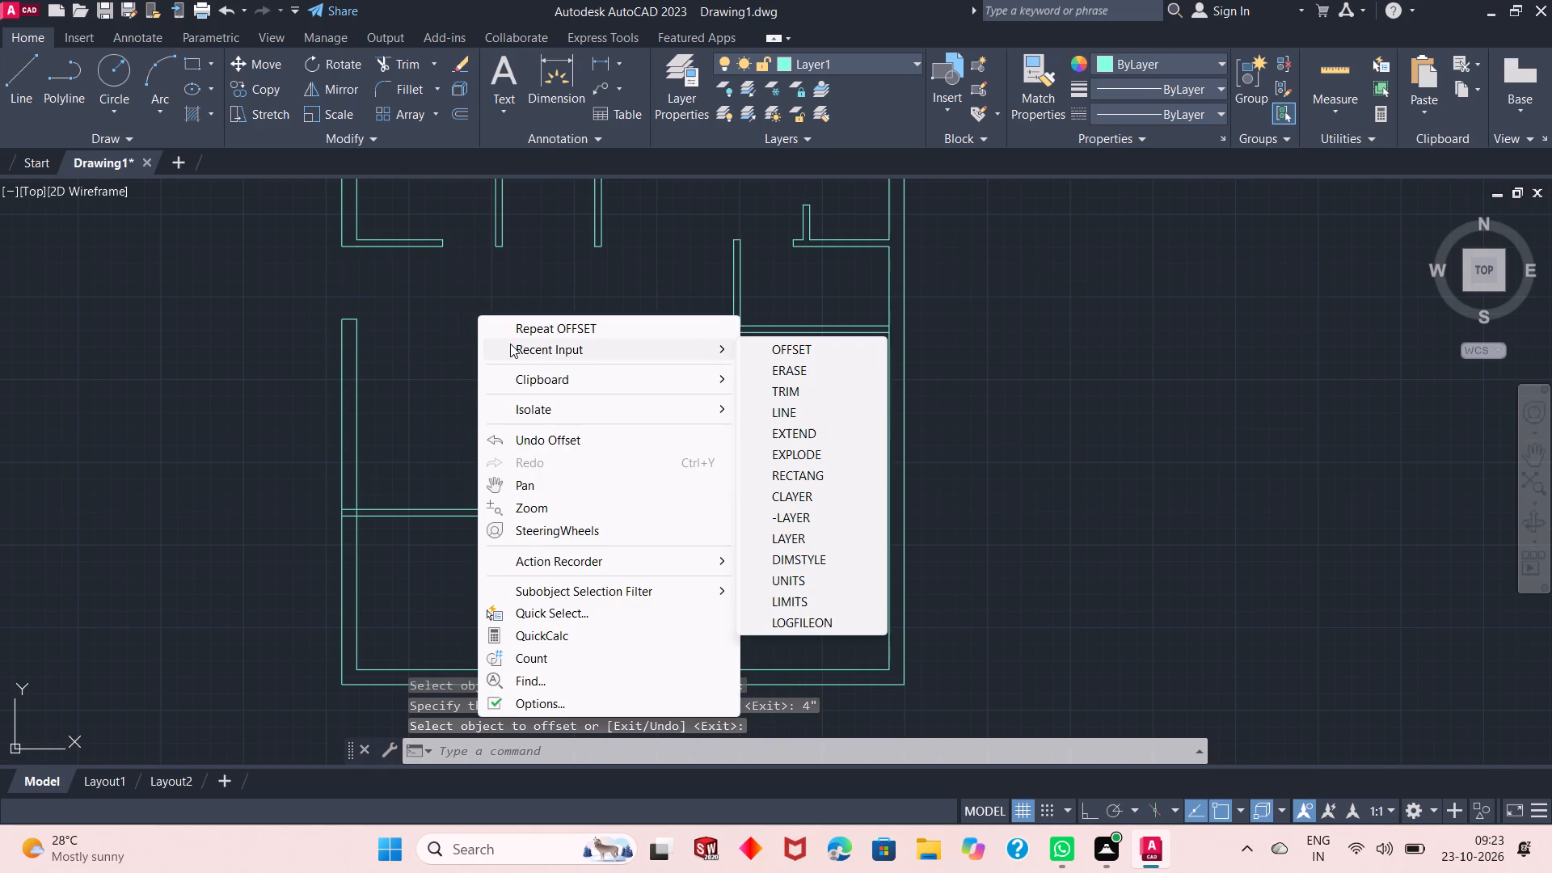
{"action": "left_click", "coordinate": [757, 410]}
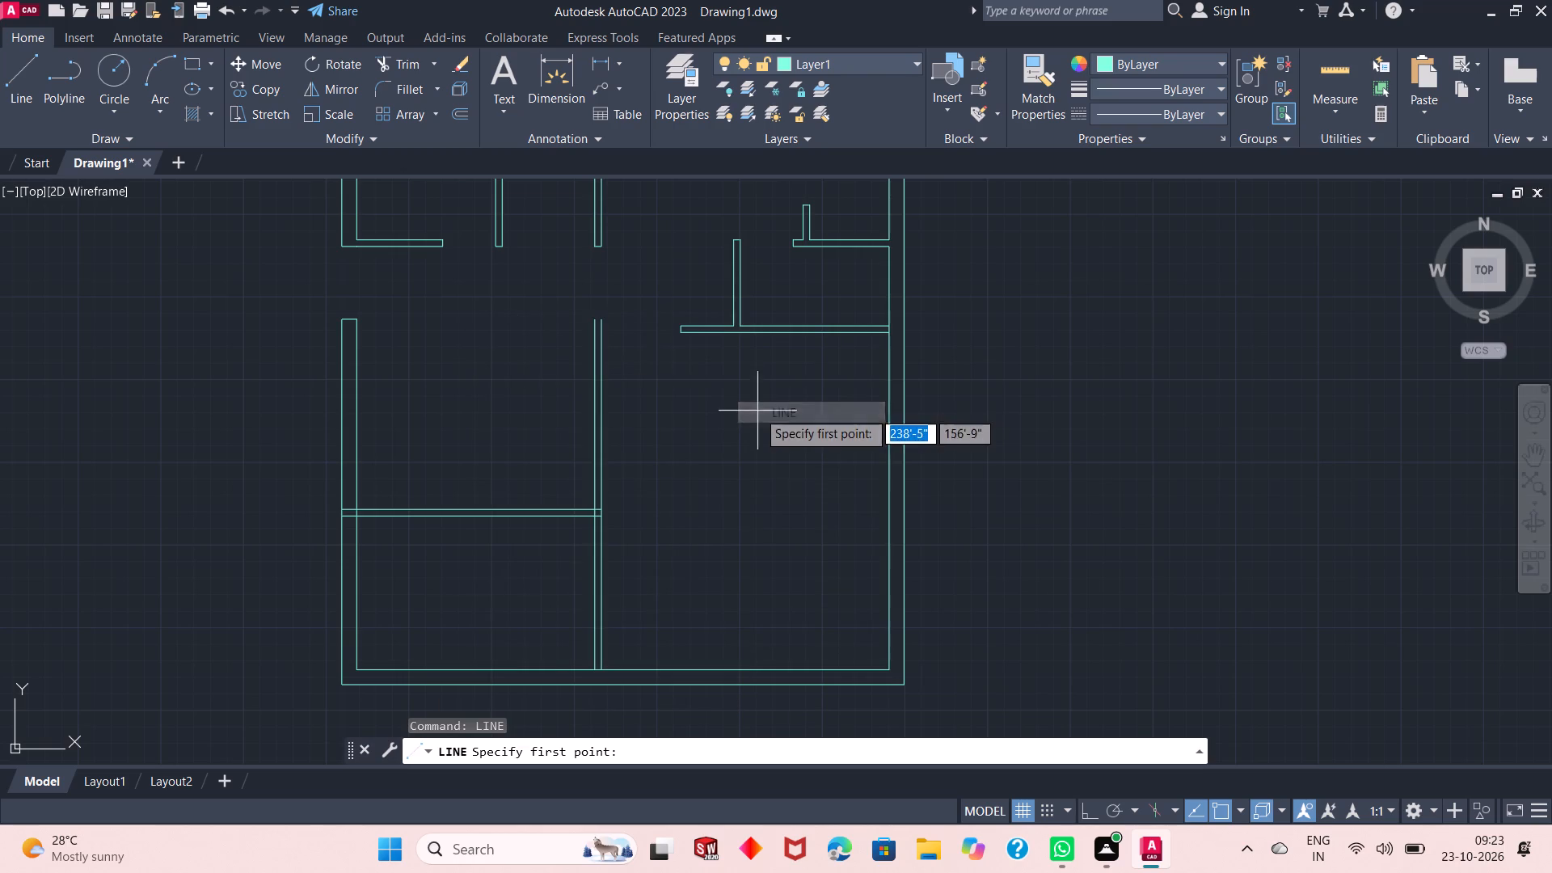
{"action": "scroll", "coordinate": [629, 331], "scroll_direction": "up", "scroll_amount": 3}
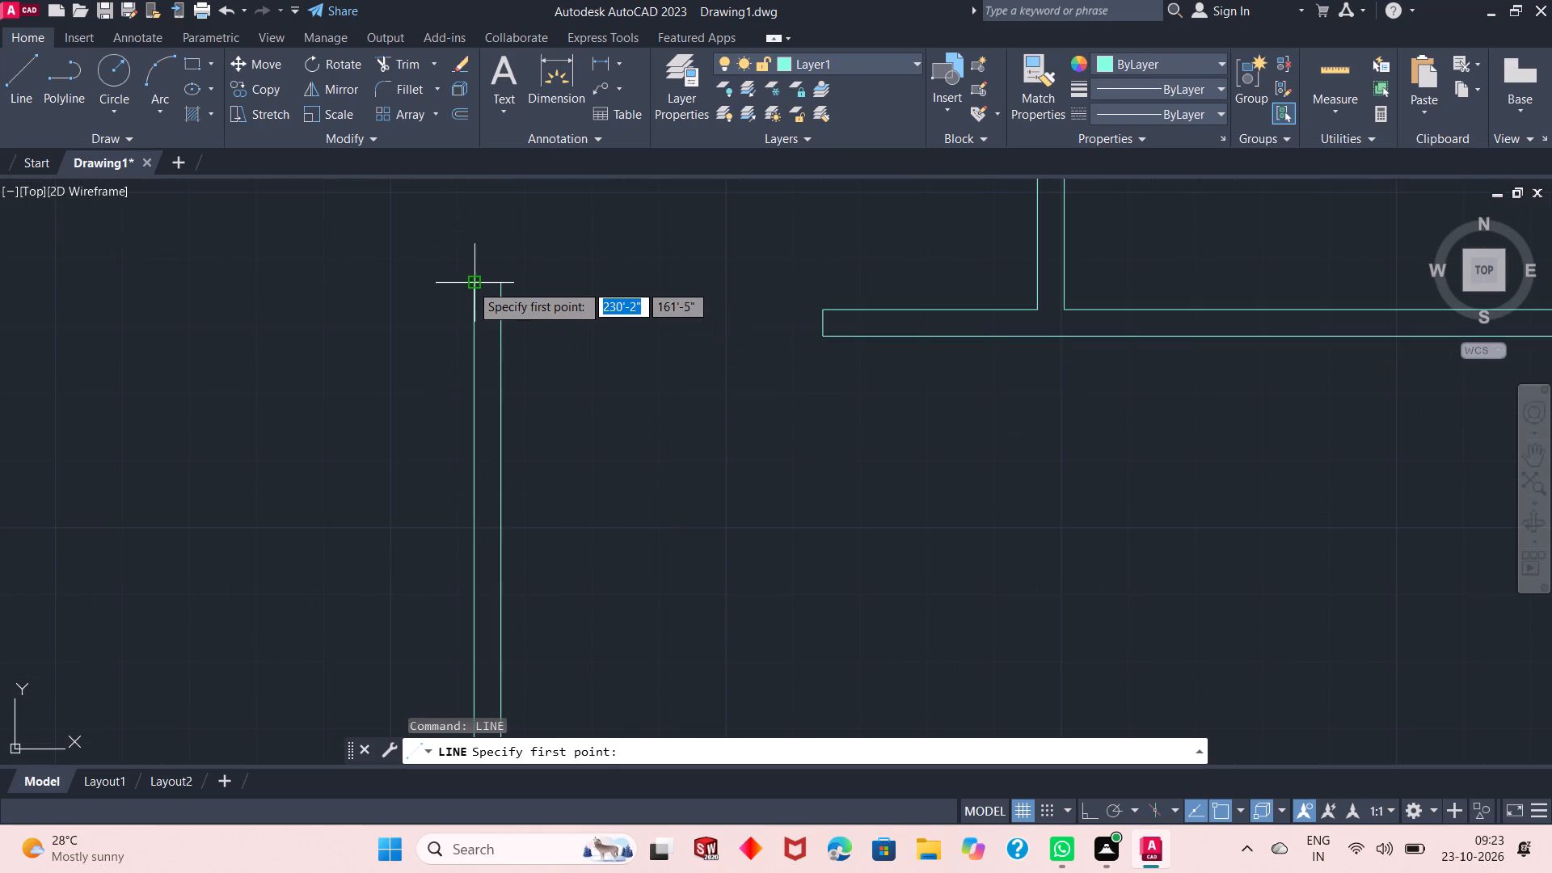
{"action": "left_click", "coordinate": [470, 284]}
{"action": "left_click", "coordinate": [503, 283]}
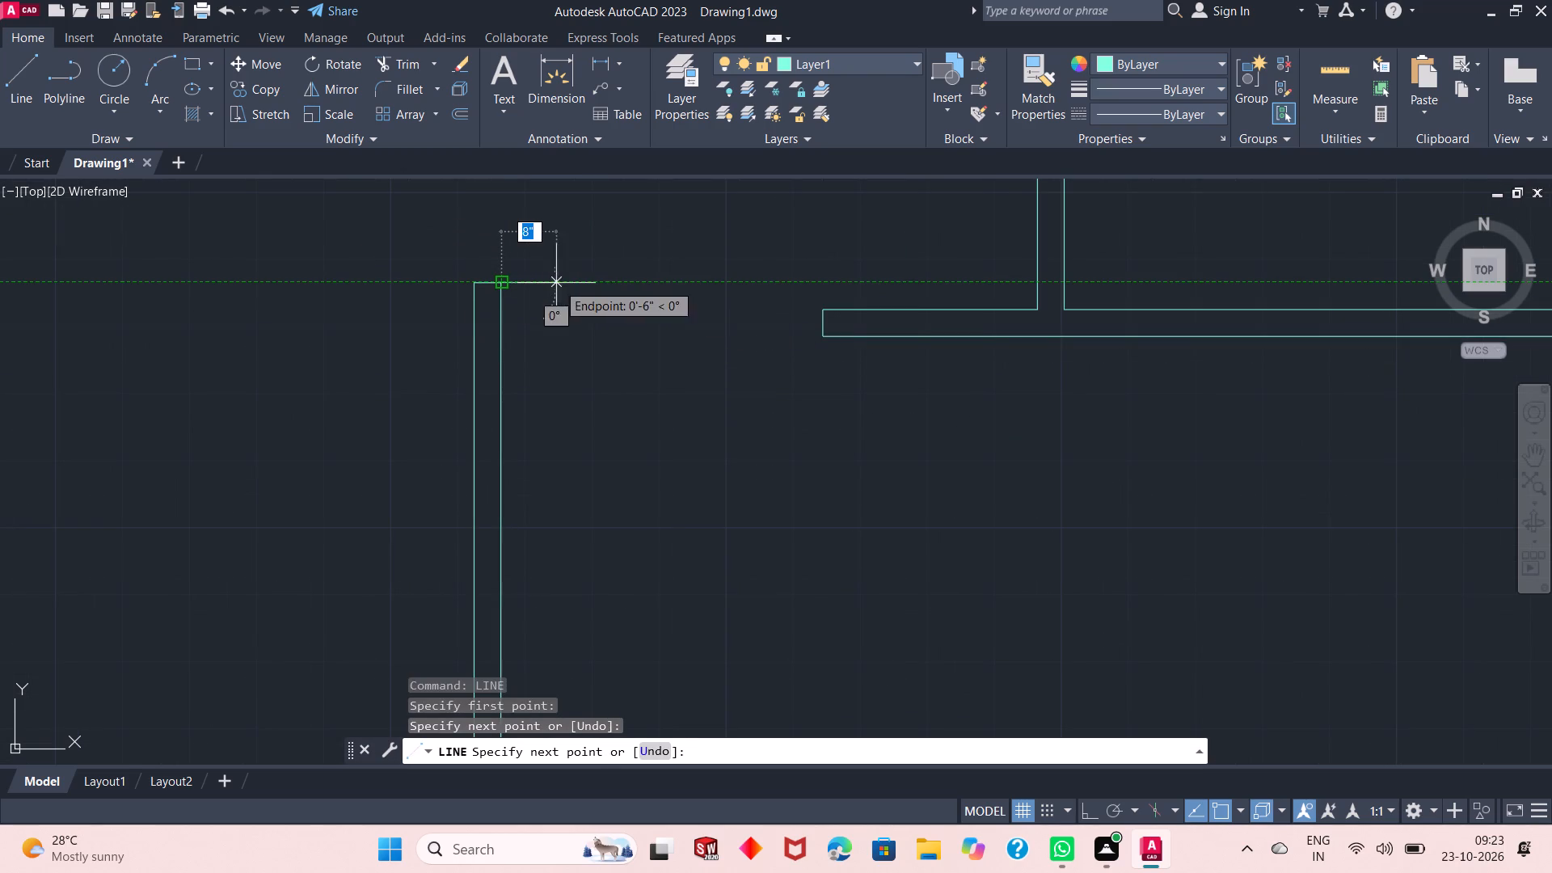
{"action": "right_click", "coordinate": [590, 280]}
{"action": "left_click", "coordinate": [625, 293]}
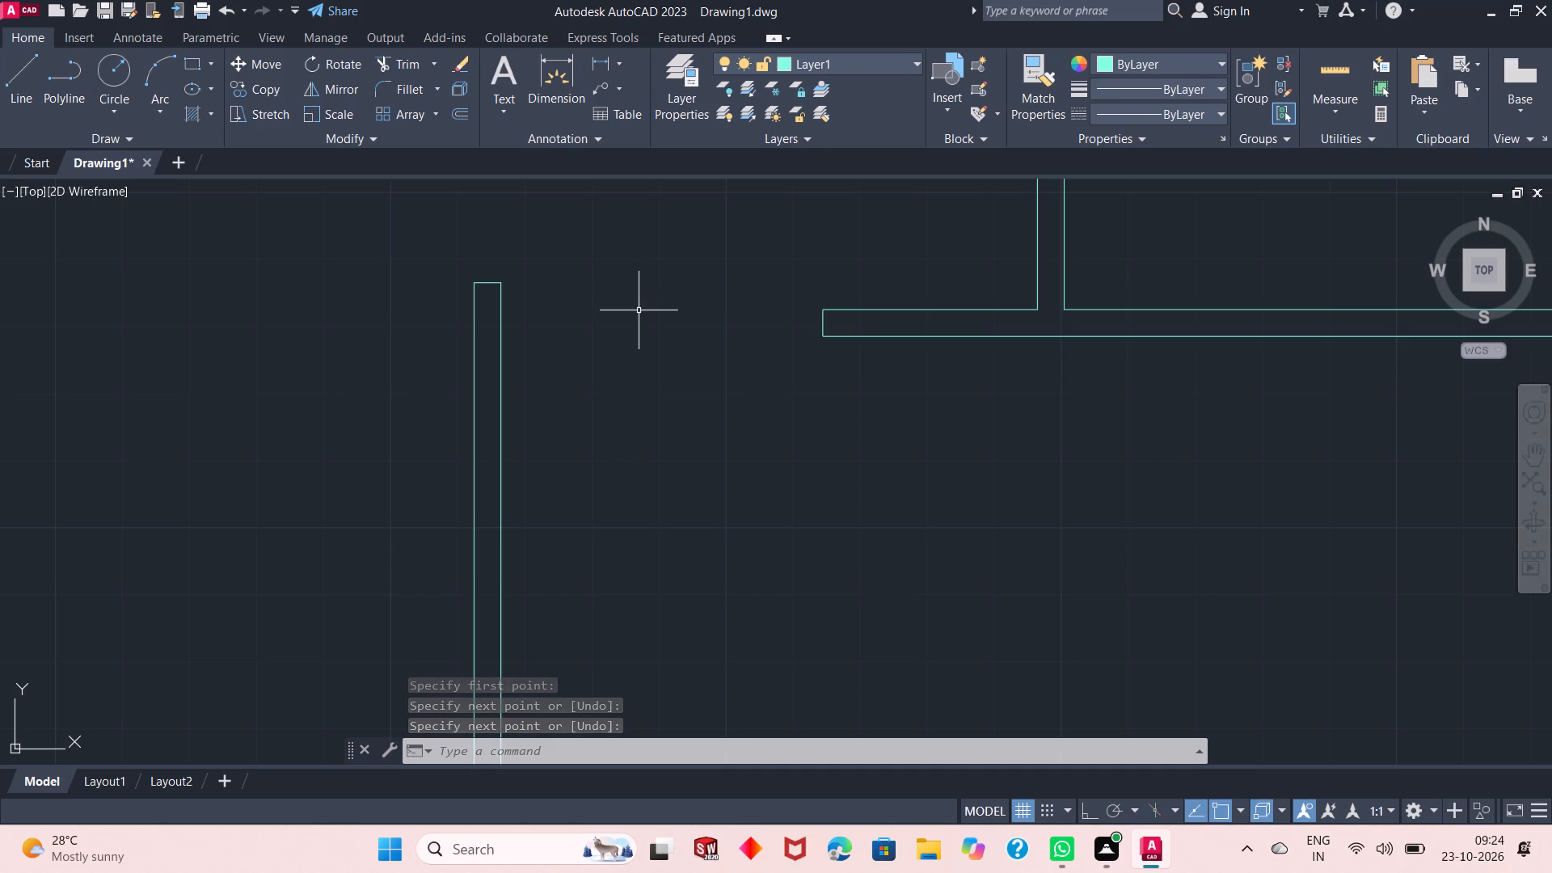
Trim the vertical partition's west face between the two horizontal partition lines where the partitions meet.
{"action": "scroll", "coordinate": [600, 344], "scroll_direction": "down", "scroll_amount": 3}
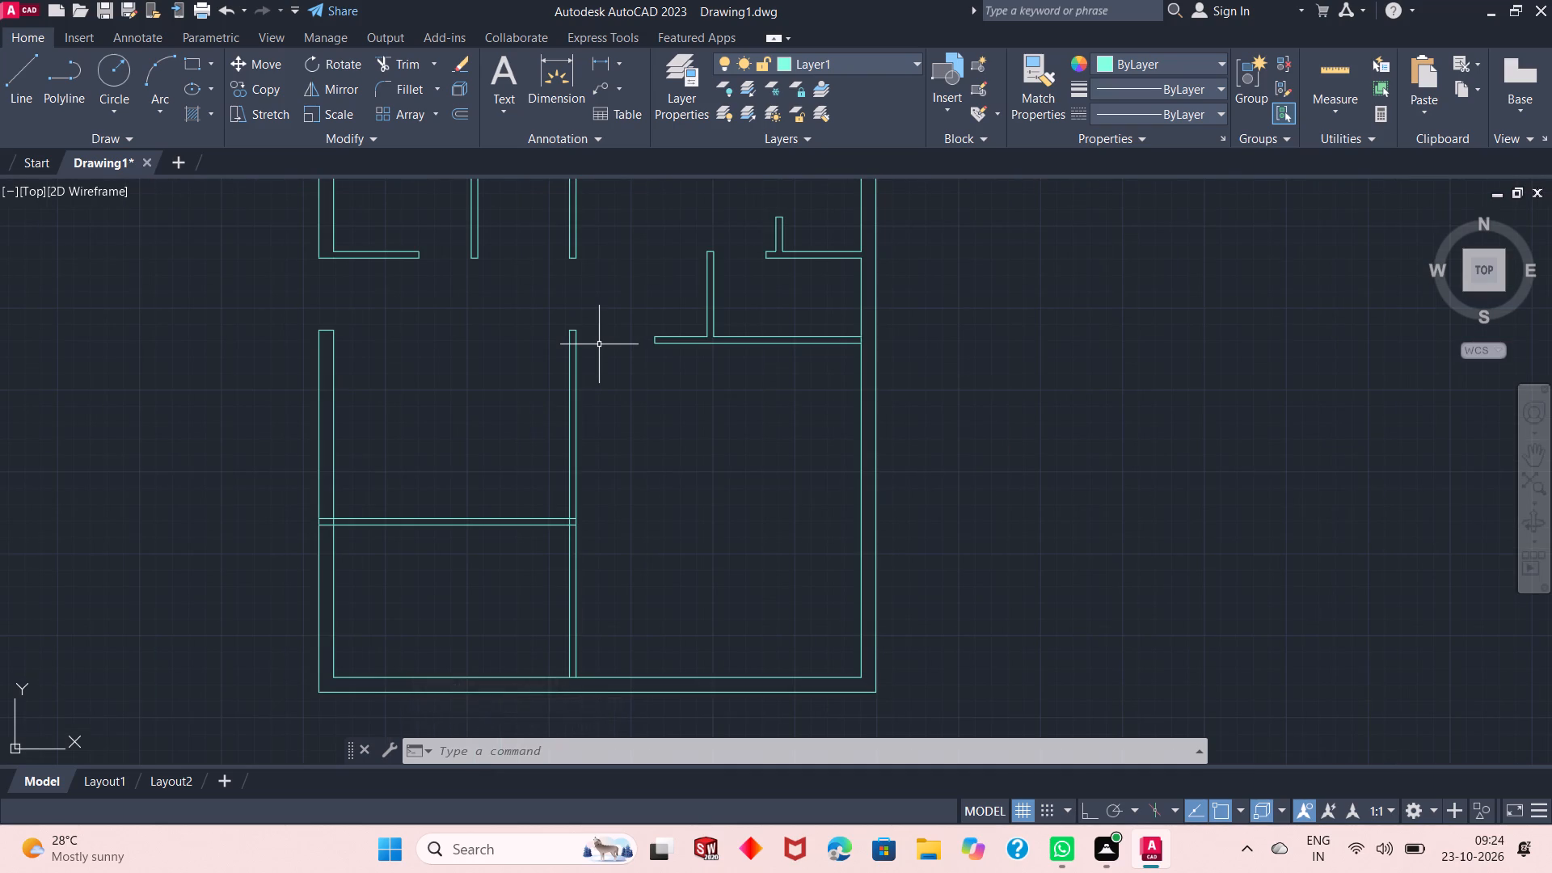
{"action": "scroll", "coordinate": [599, 344], "scroll_direction": "down", "scroll_amount": 2}
{"action": "scroll", "coordinate": [546, 404], "scroll_direction": "up", "scroll_amount": 3}
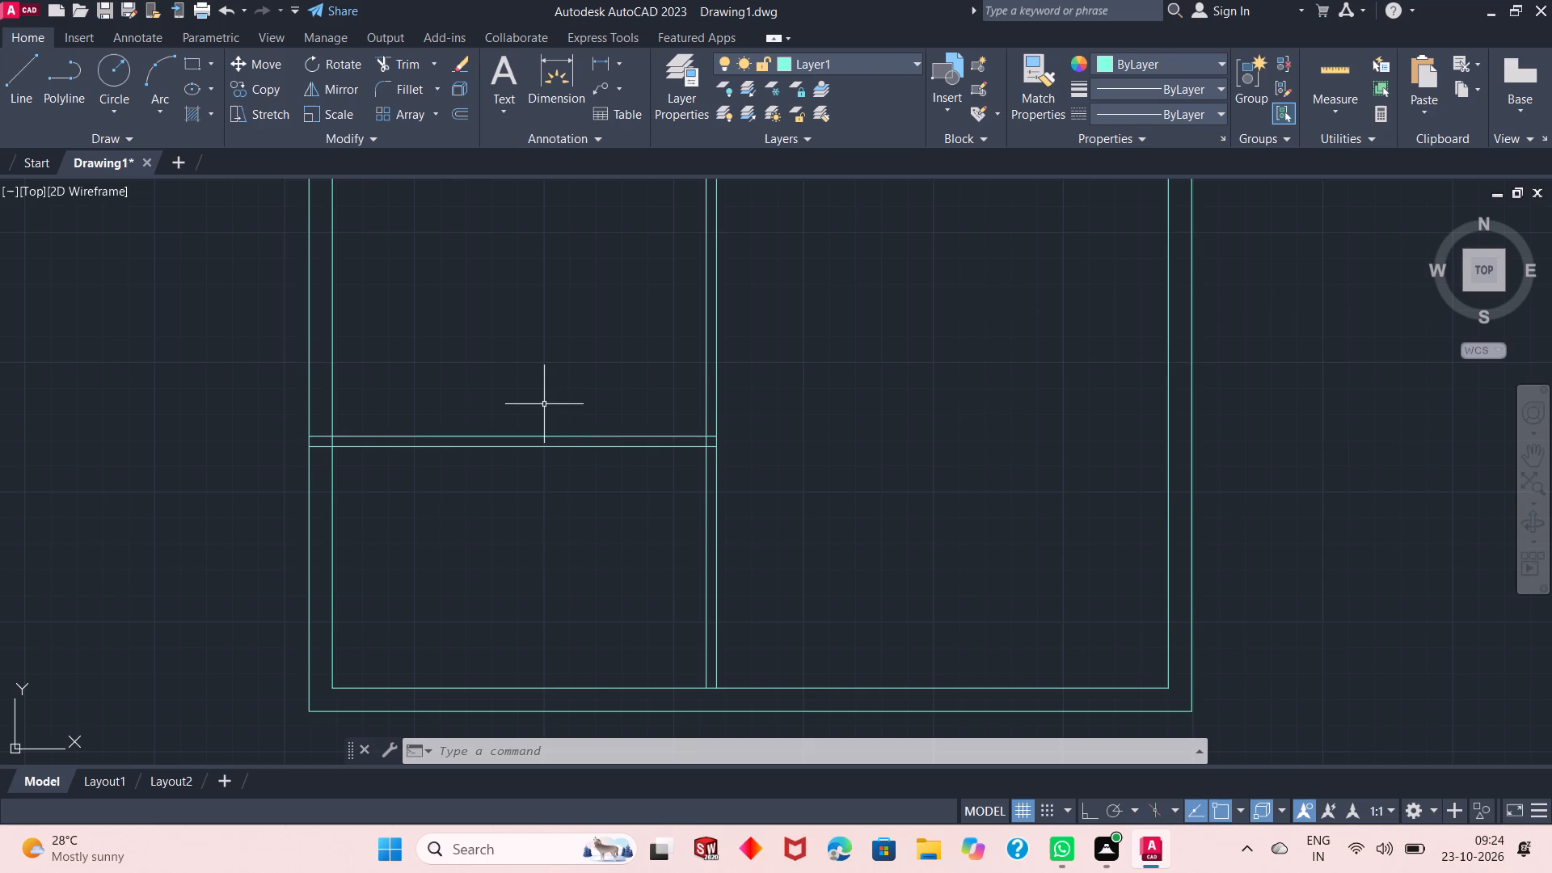
{"action": "right_click", "coordinate": [791, 386]}
{"action": "left_click", "coordinate": [858, 411]}
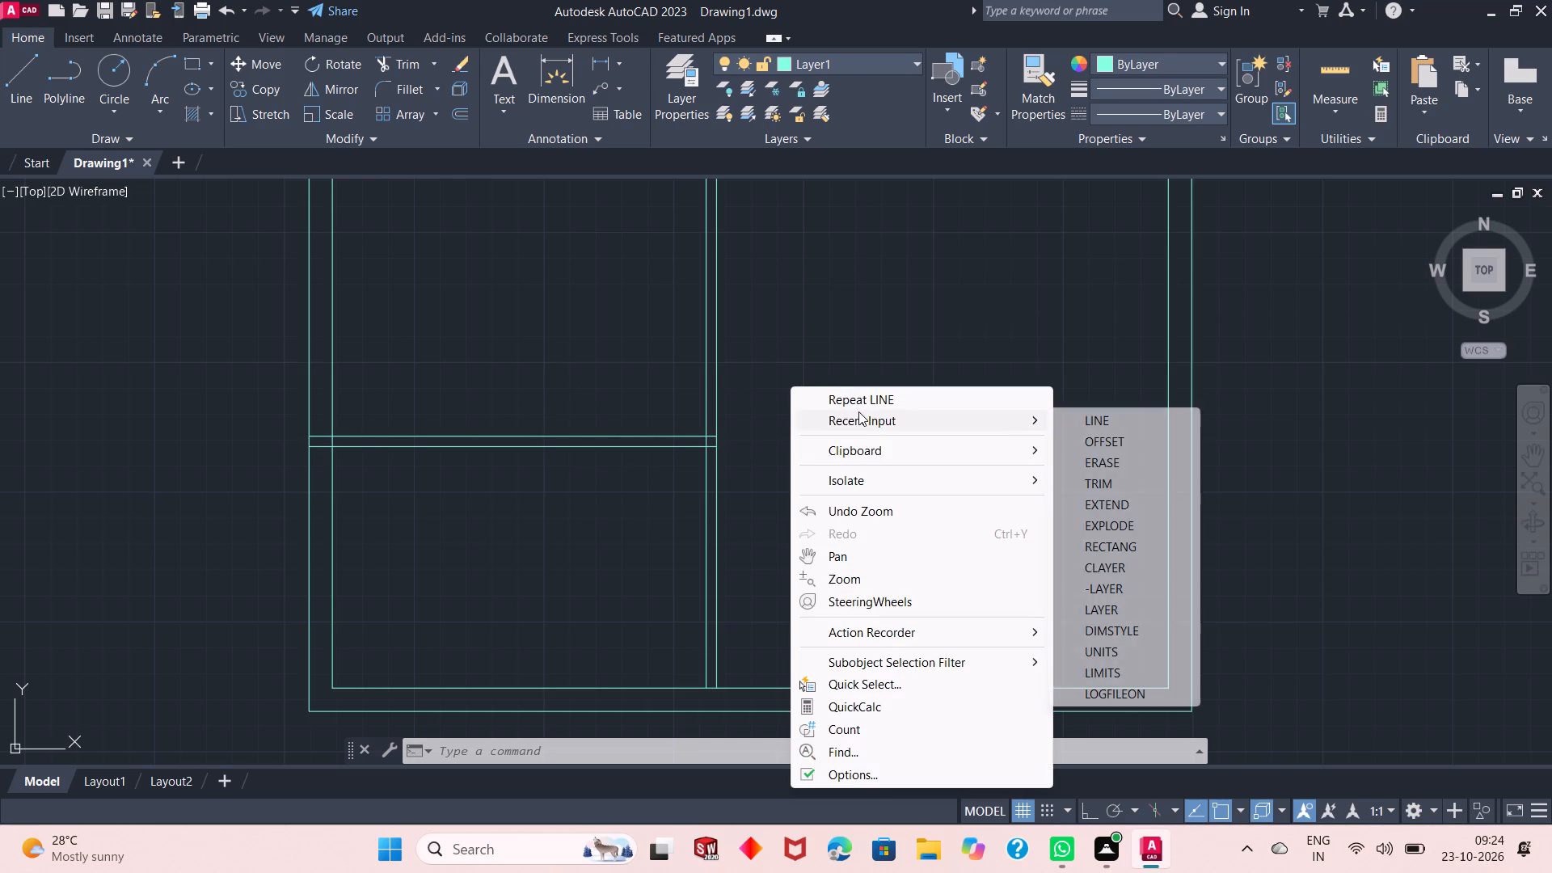
{"action": "left_click", "coordinate": [1162, 479]}
{"action": "scroll", "coordinate": [647, 440], "scroll_direction": "up", "scroll_amount": 2}
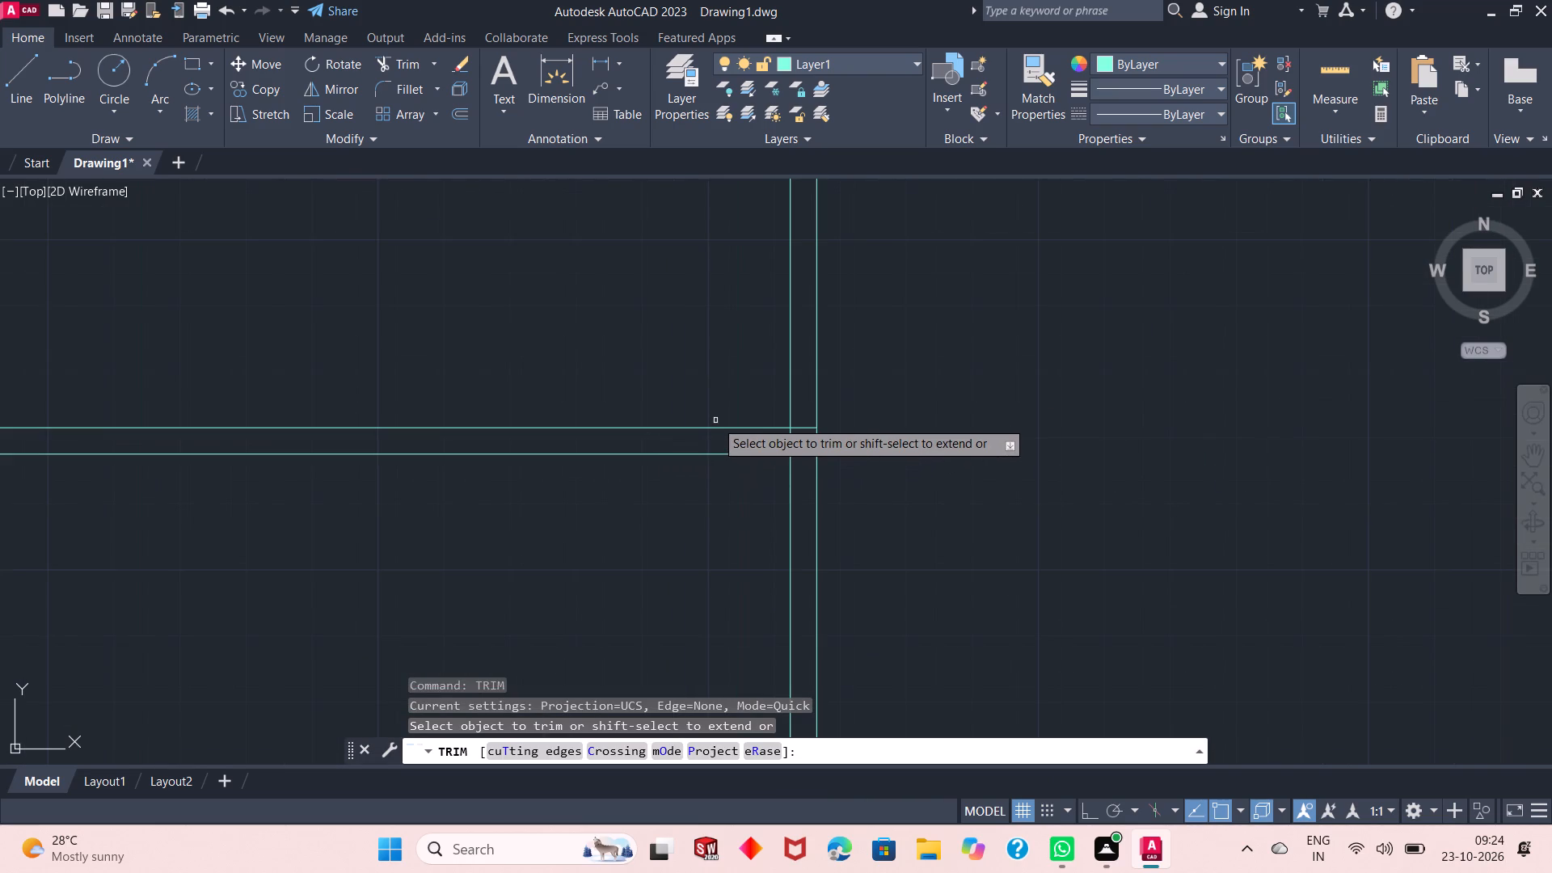
{"action": "scroll", "coordinate": [667, 421], "scroll_direction": "down", "scroll_amount": 2}
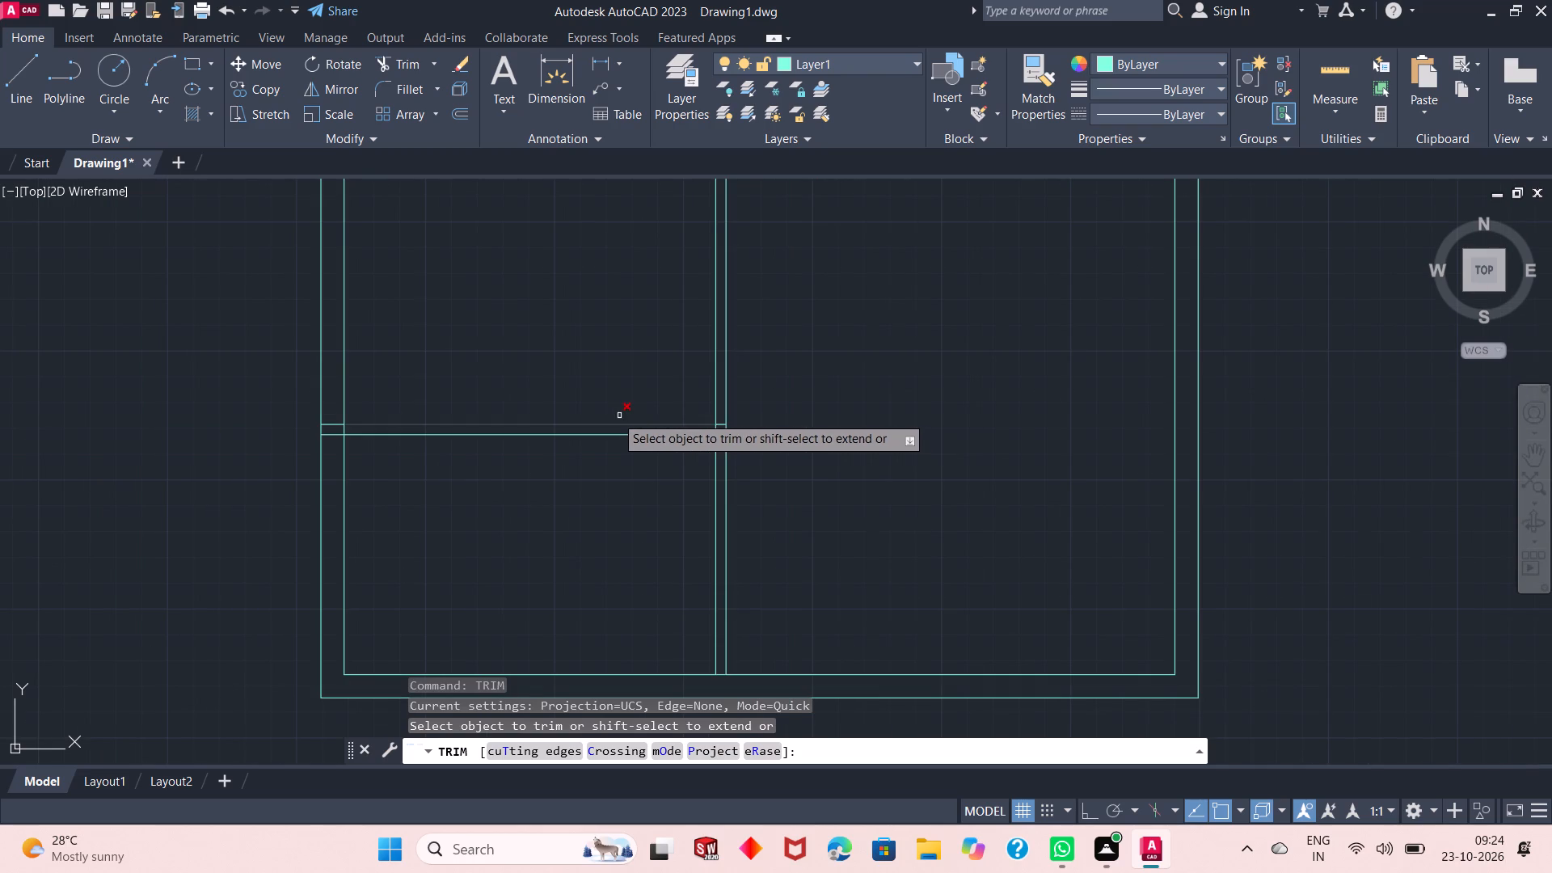
{"action": "scroll", "coordinate": [706, 439], "scroll_direction": "up", "scroll_amount": 1}
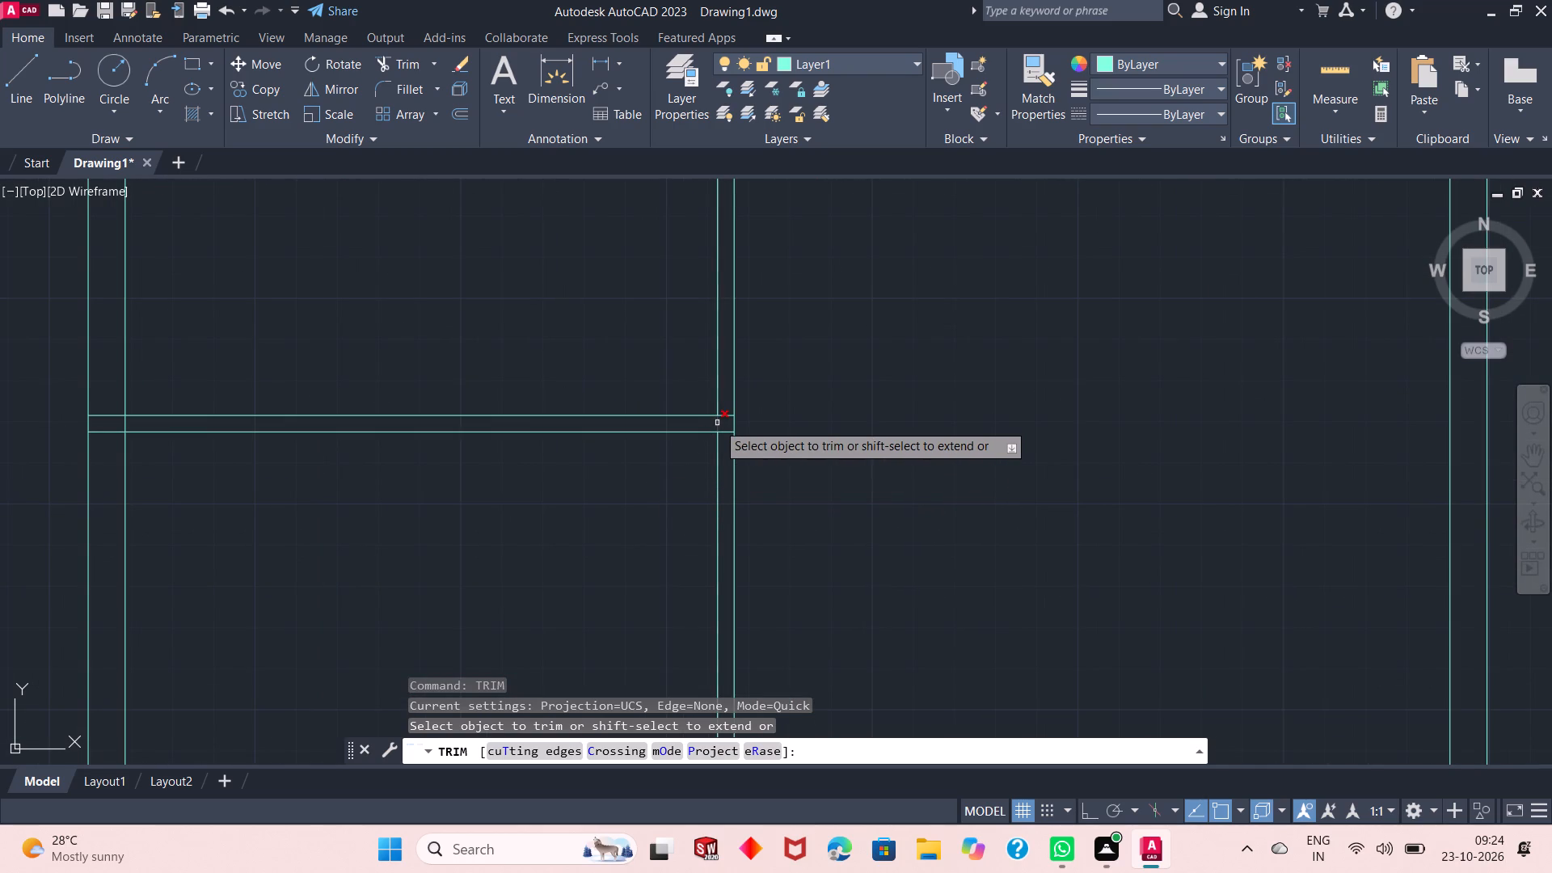
{"action": "left_click", "coordinate": [716, 423]}
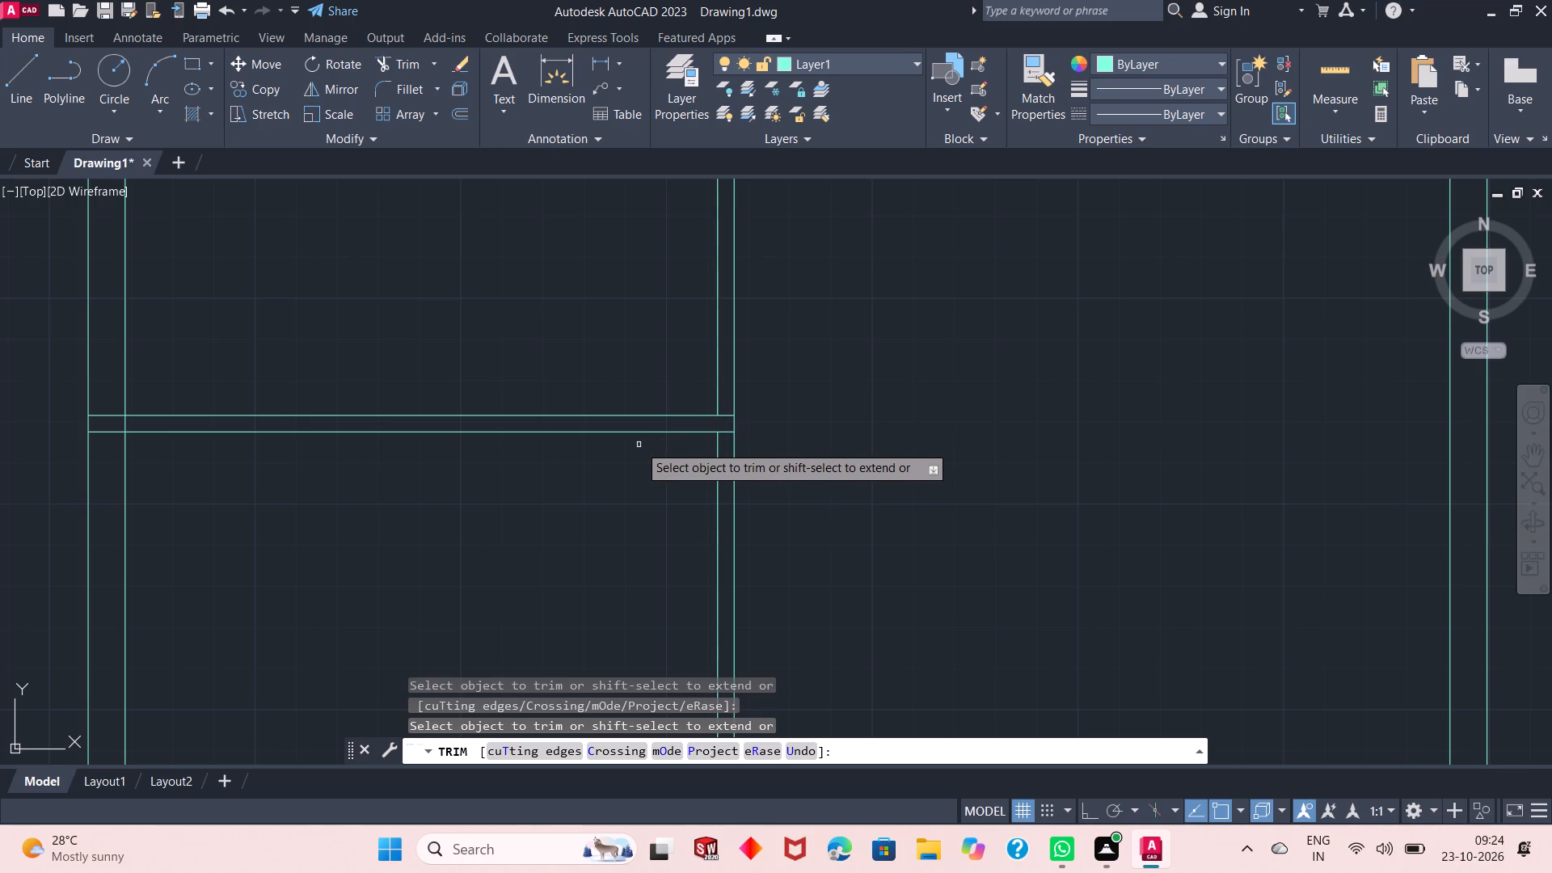
{"action": "scroll", "coordinate": [614, 434], "scroll_direction": "down", "scroll_amount": 1}
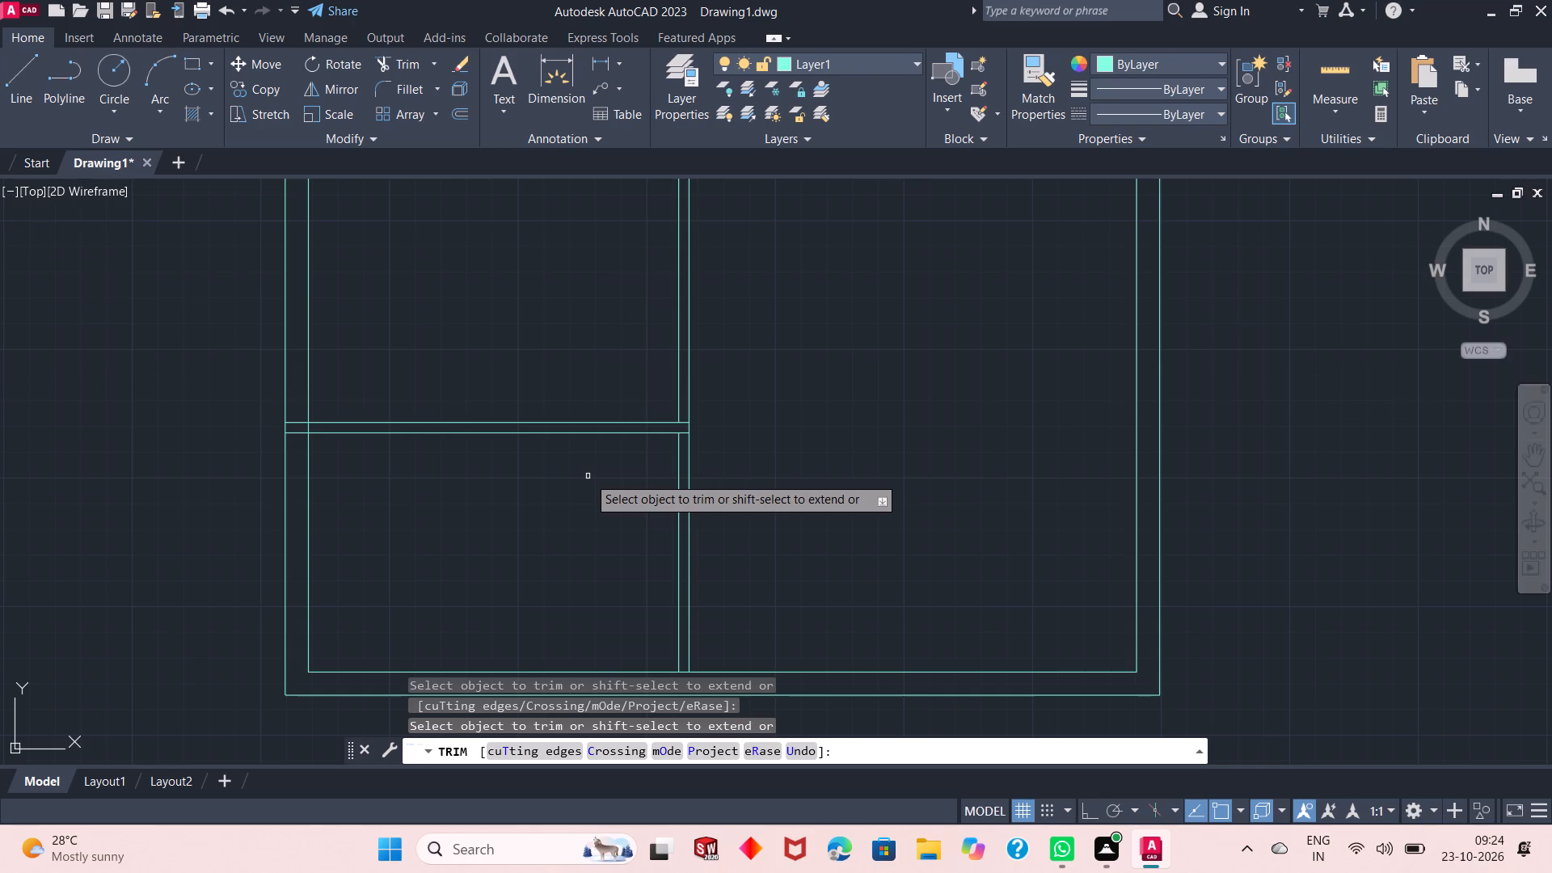
{"action": "scroll", "coordinate": [713, 515], "scroll_direction": "down", "scroll_amount": 1}
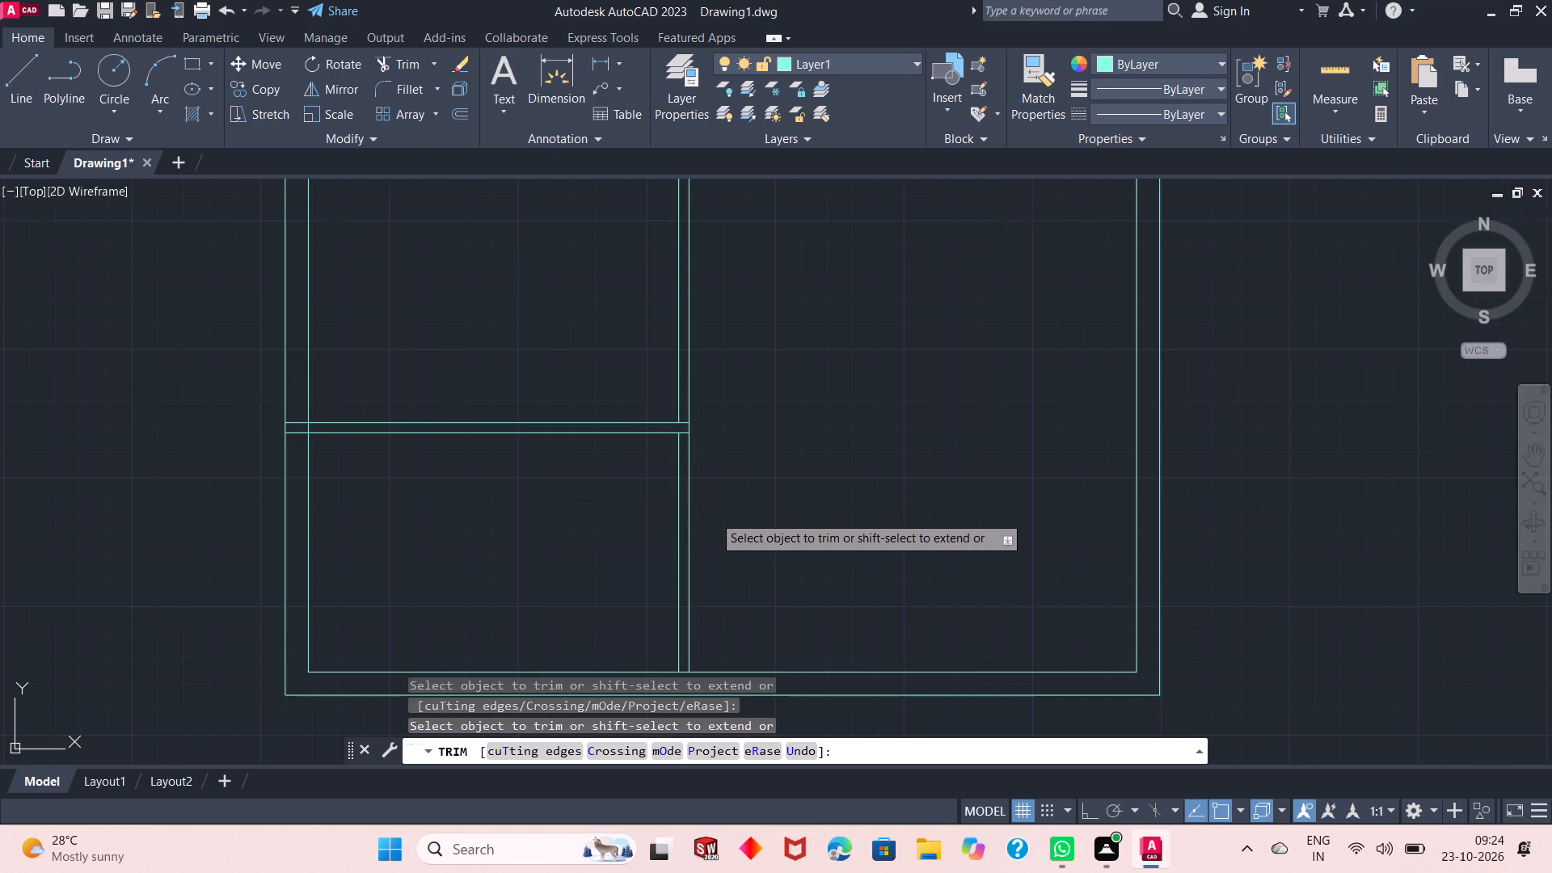
{"action": "key", "text": "Escape"}
Quick-measure the room enclosed by the west wall, the vertical partition and the southern horizontal partition.
{"action": "left_click", "coordinate": [1334, 78]}
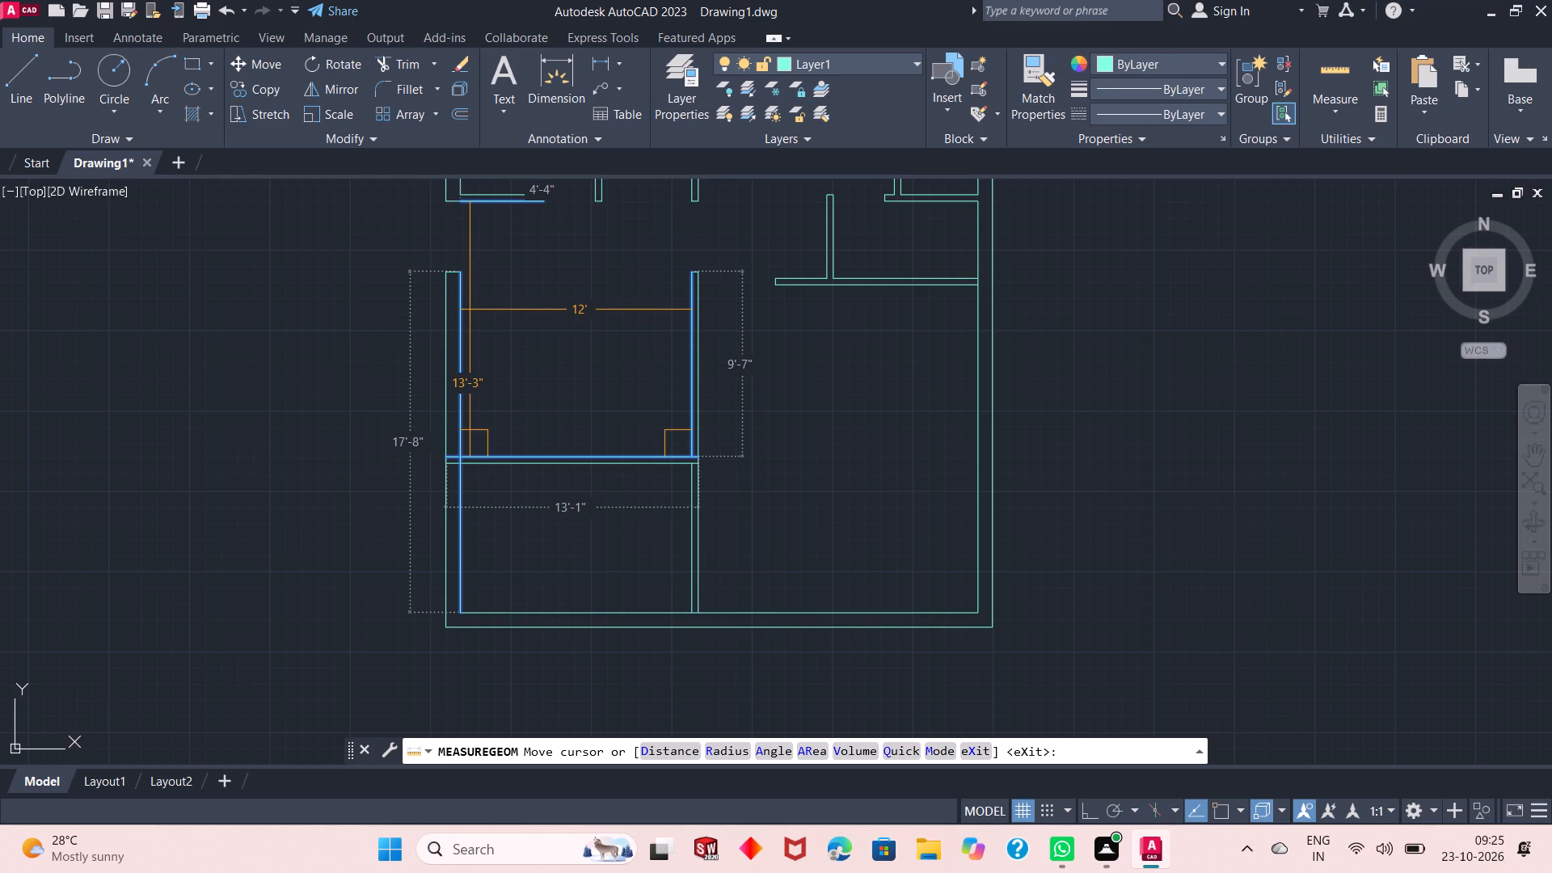
{"action": "key", "text": "Escape"}
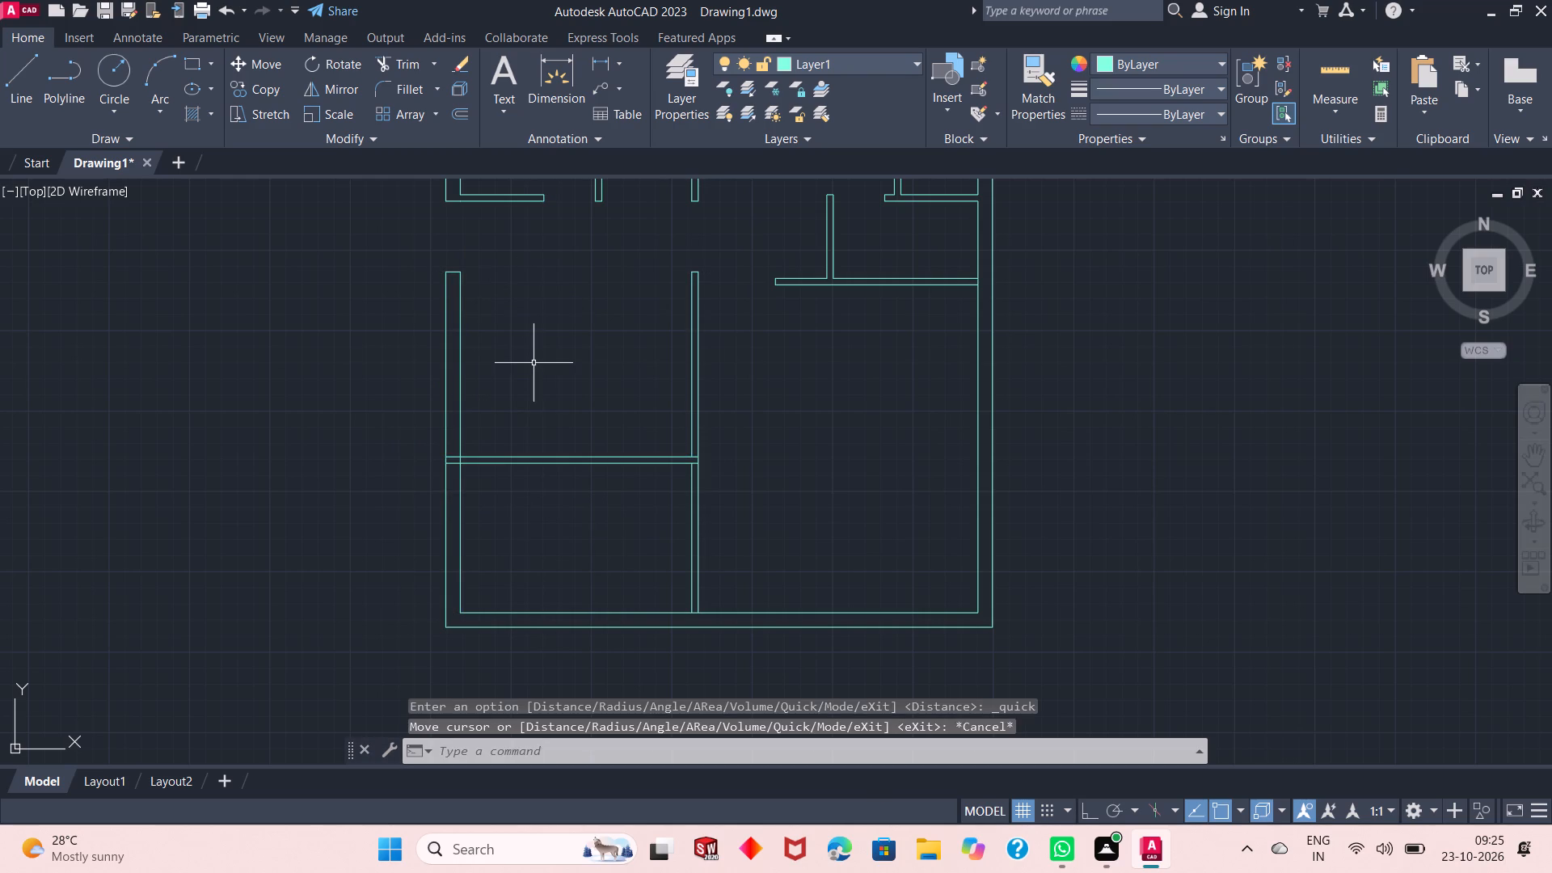
Erase the south face line of the southern horizontal partition.
{"action": "left_click", "coordinate": [546, 458]}
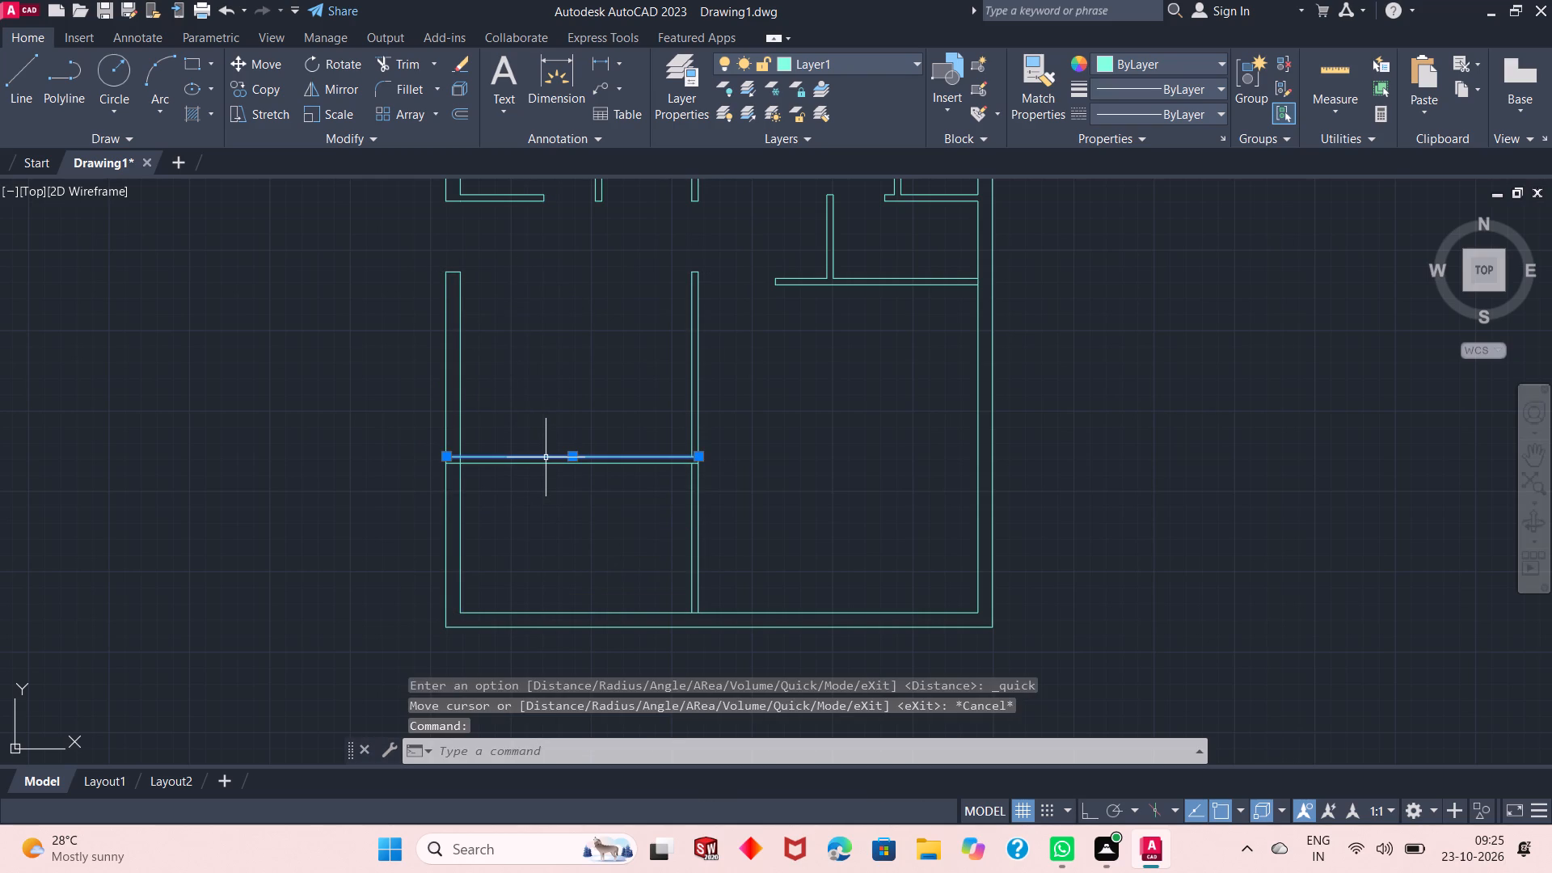
{"action": "key", "text": "Escape"}
{"action": "left_click", "coordinate": [547, 466]}
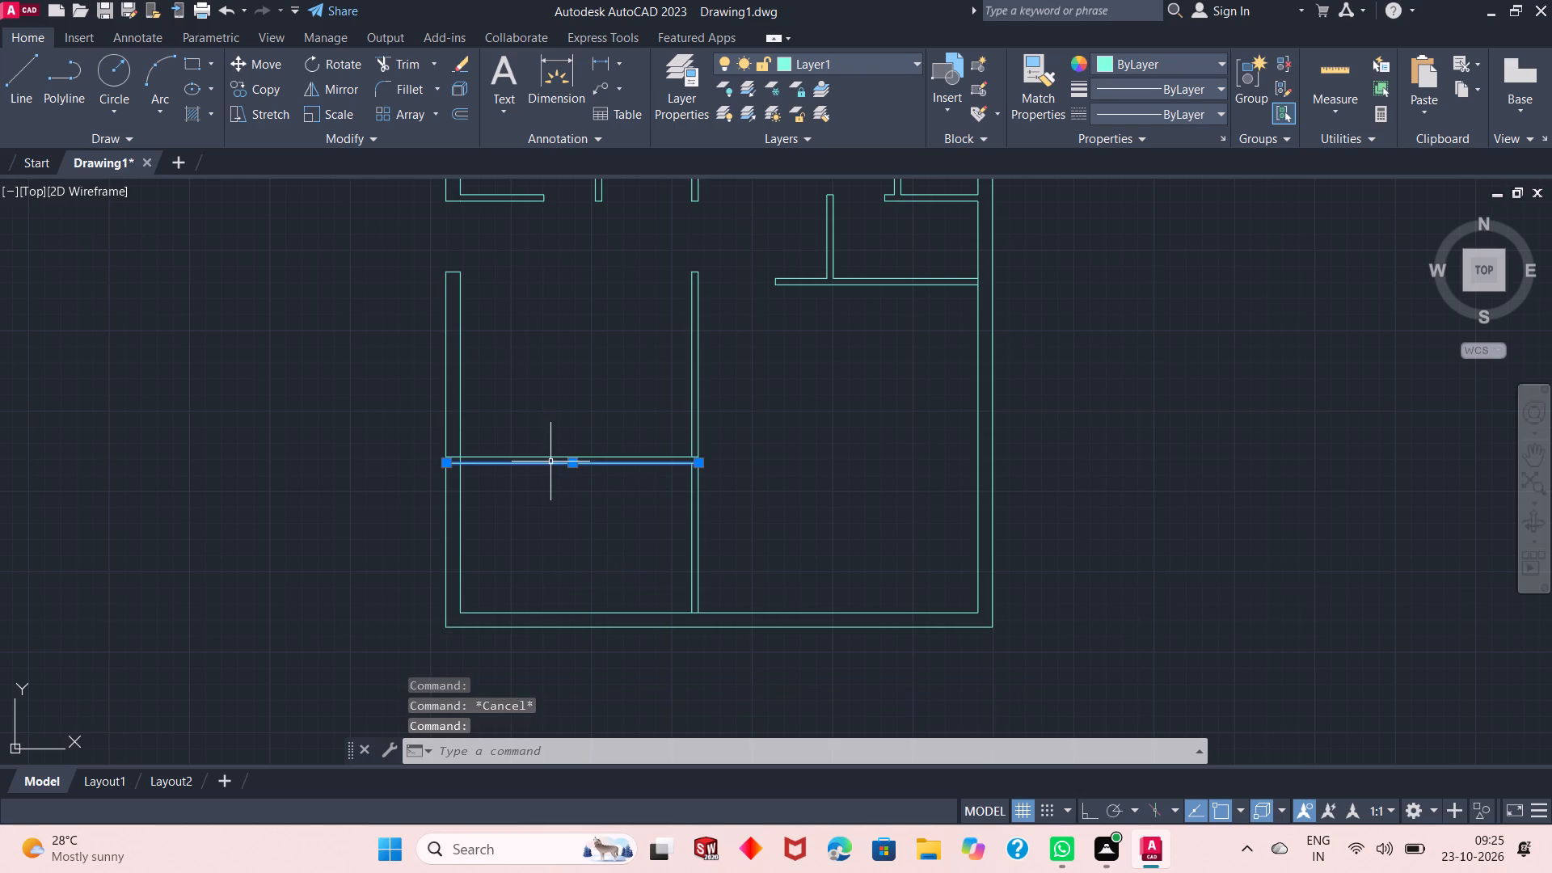
{"action": "right_click", "coordinate": [116, 316]}
{"action": "left_click", "coordinate": [192, 427]}
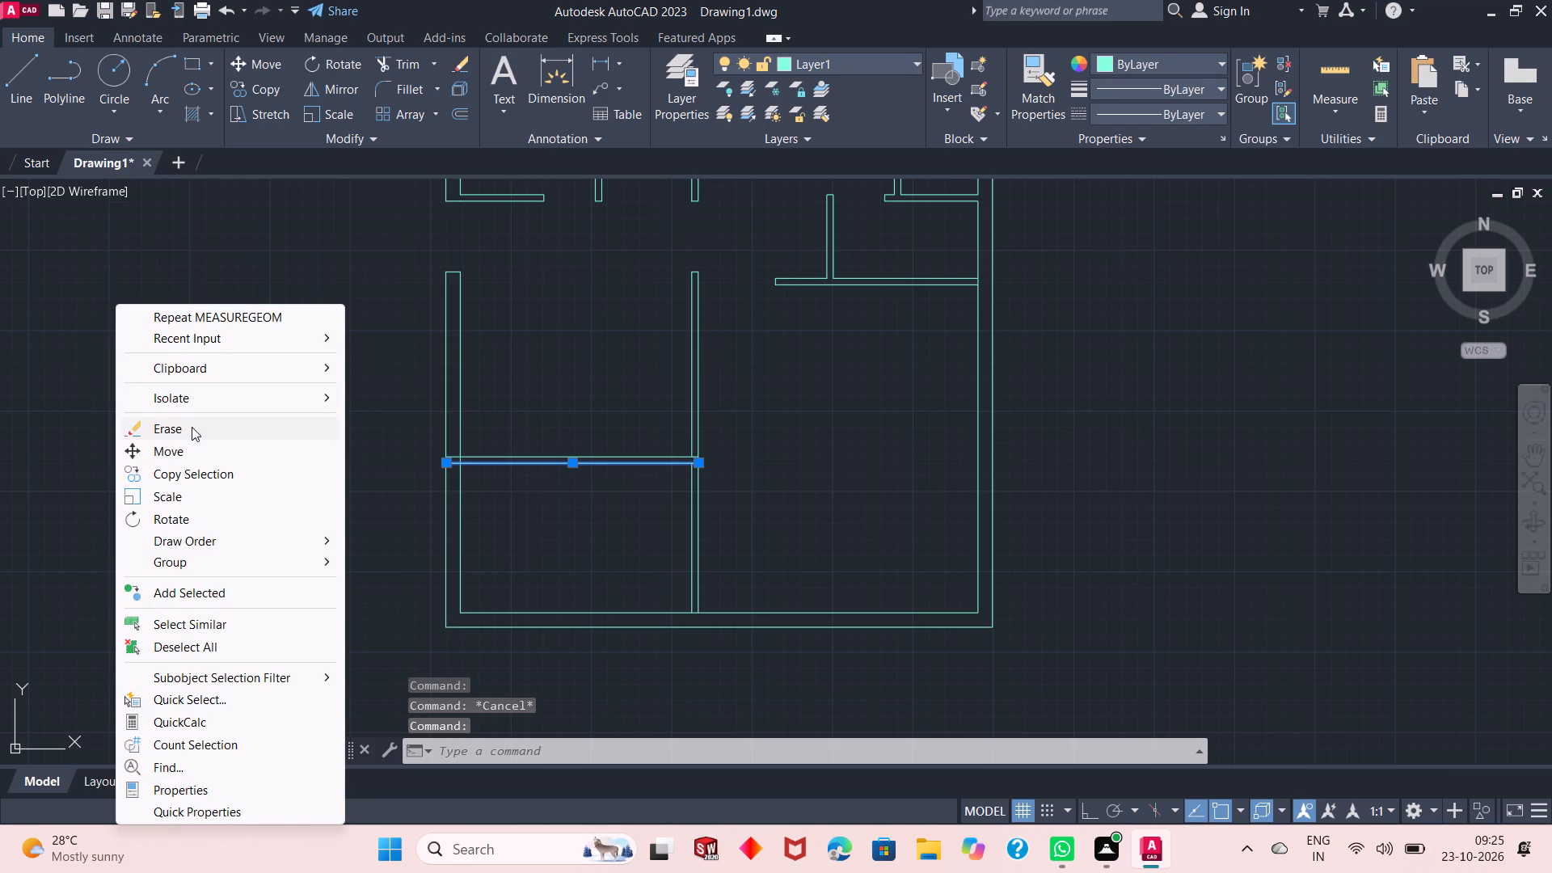
Offset the remaining face line of the southern horizontal partition 9" south.
{"action": "right_click", "coordinate": [234, 260]}
{"action": "left_click", "coordinate": [260, 290]}
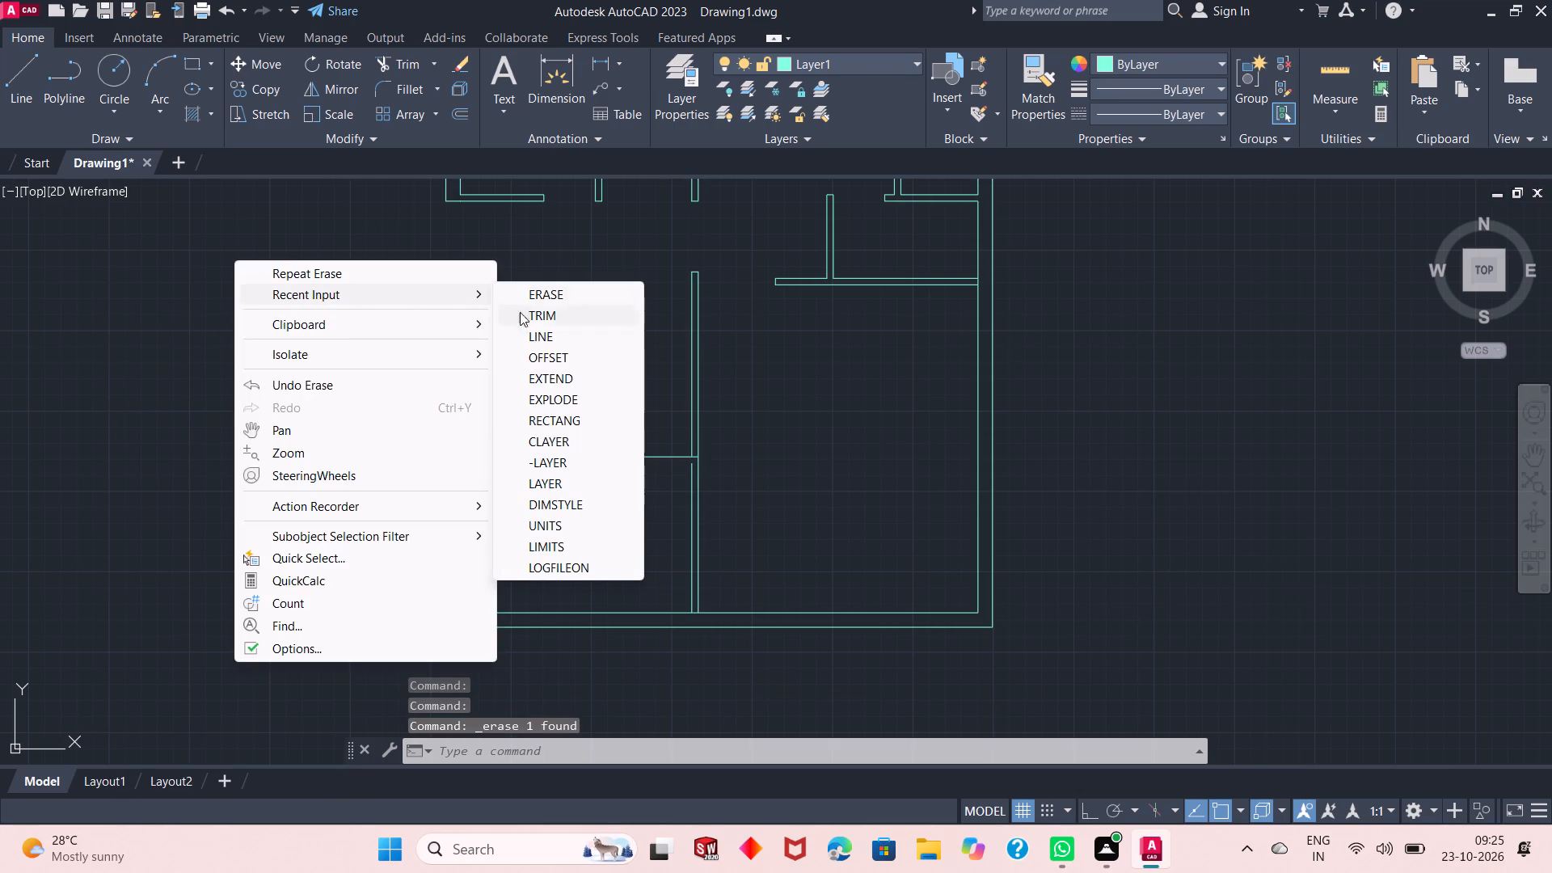
{"action": "left_click", "coordinate": [536, 355]}
{"action": "right_click", "coordinate": [536, 357]}
{"action": "left_click", "coordinate": [561, 364]}
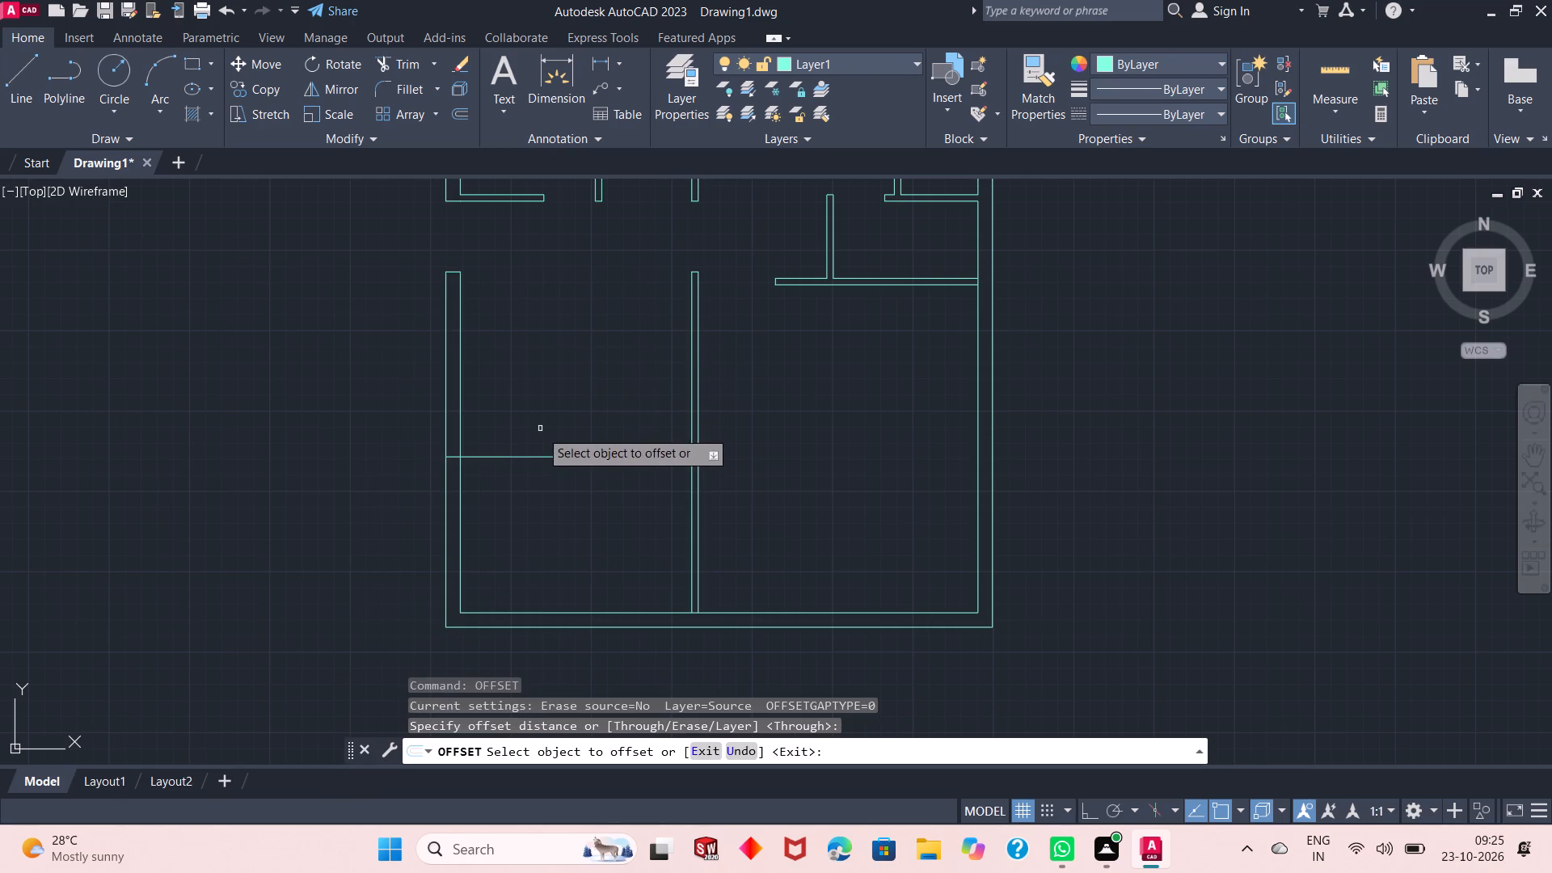
{"action": "left_click", "coordinate": [545, 455]}
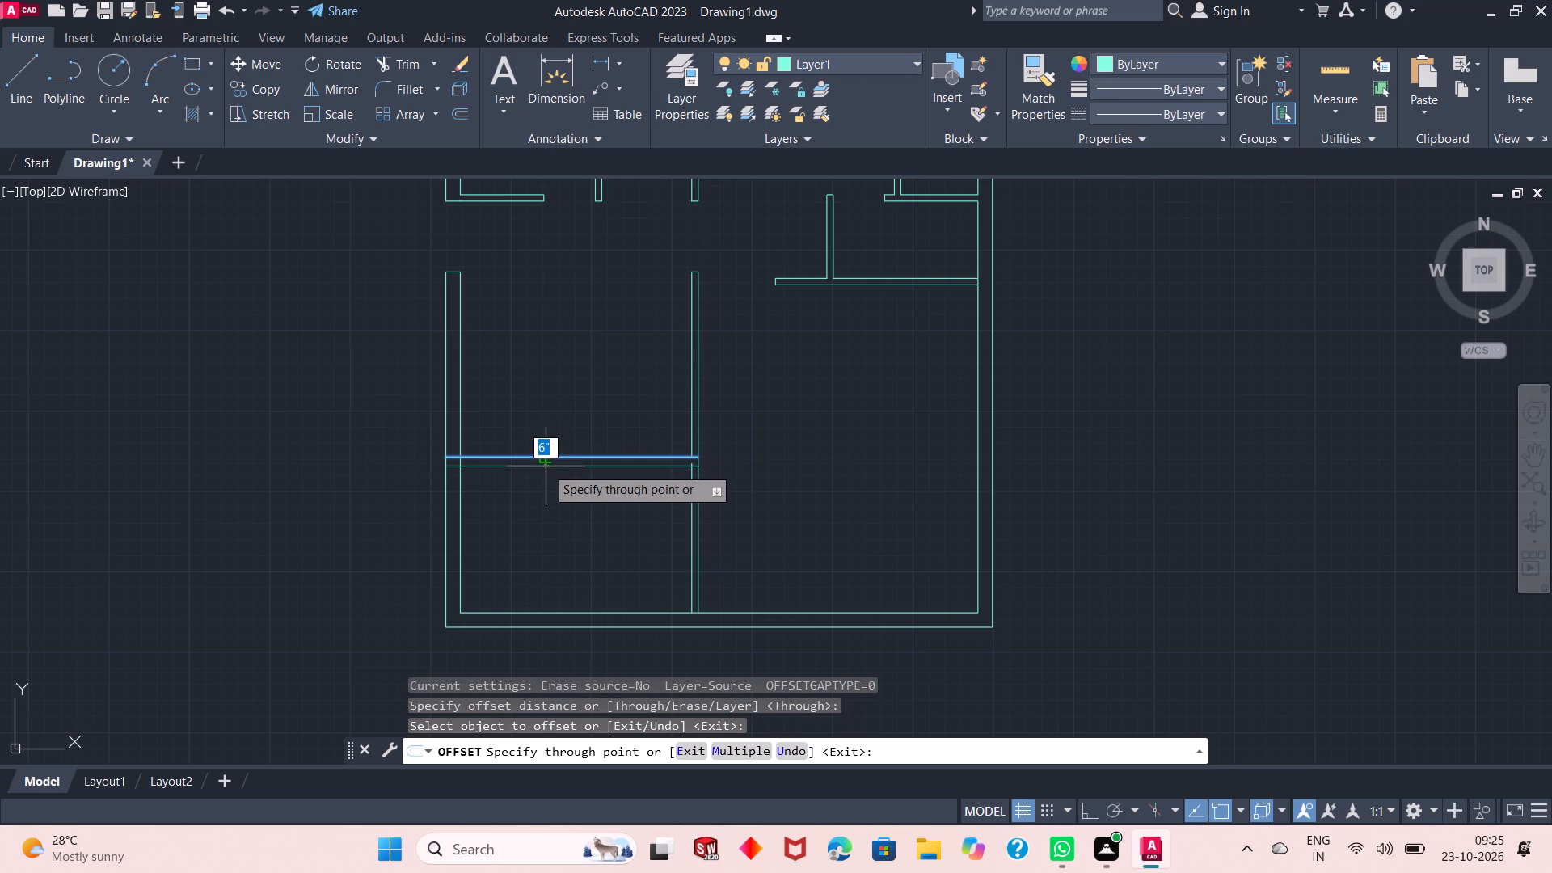
{"action": "key", "text": "9"}
{"action": "key", "text": "shift+quotedbl"}
{"action": "key", "text": "Return"}
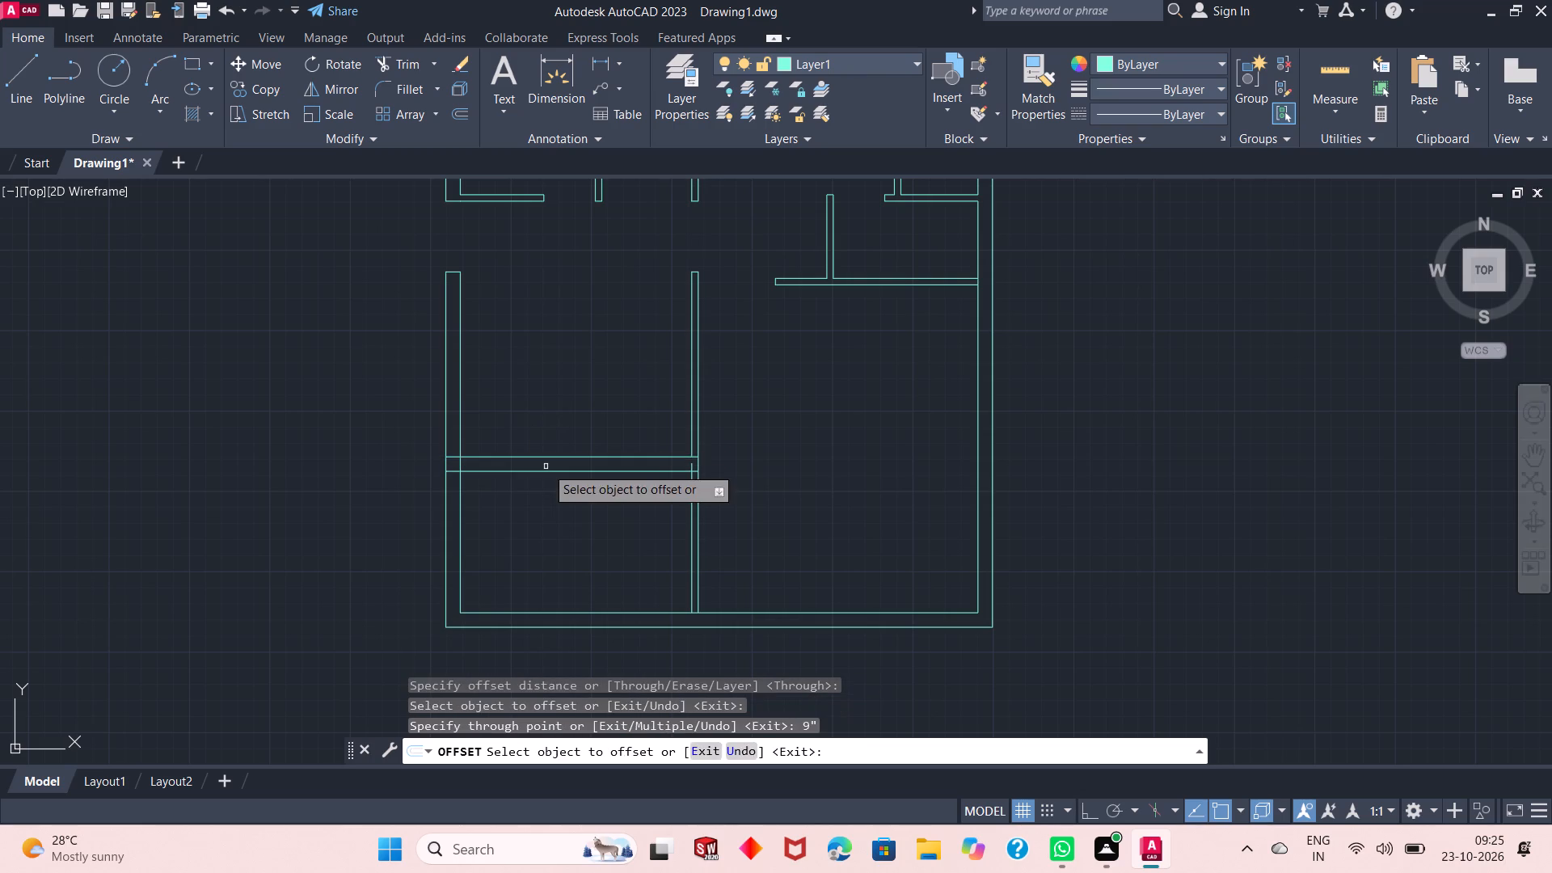
{"action": "key", "text": "Escape"}
Trim the vertical partition's west face and the west wall's inner face between the horizontal wall's two lines.
{"action": "right_click", "coordinate": [606, 415]}
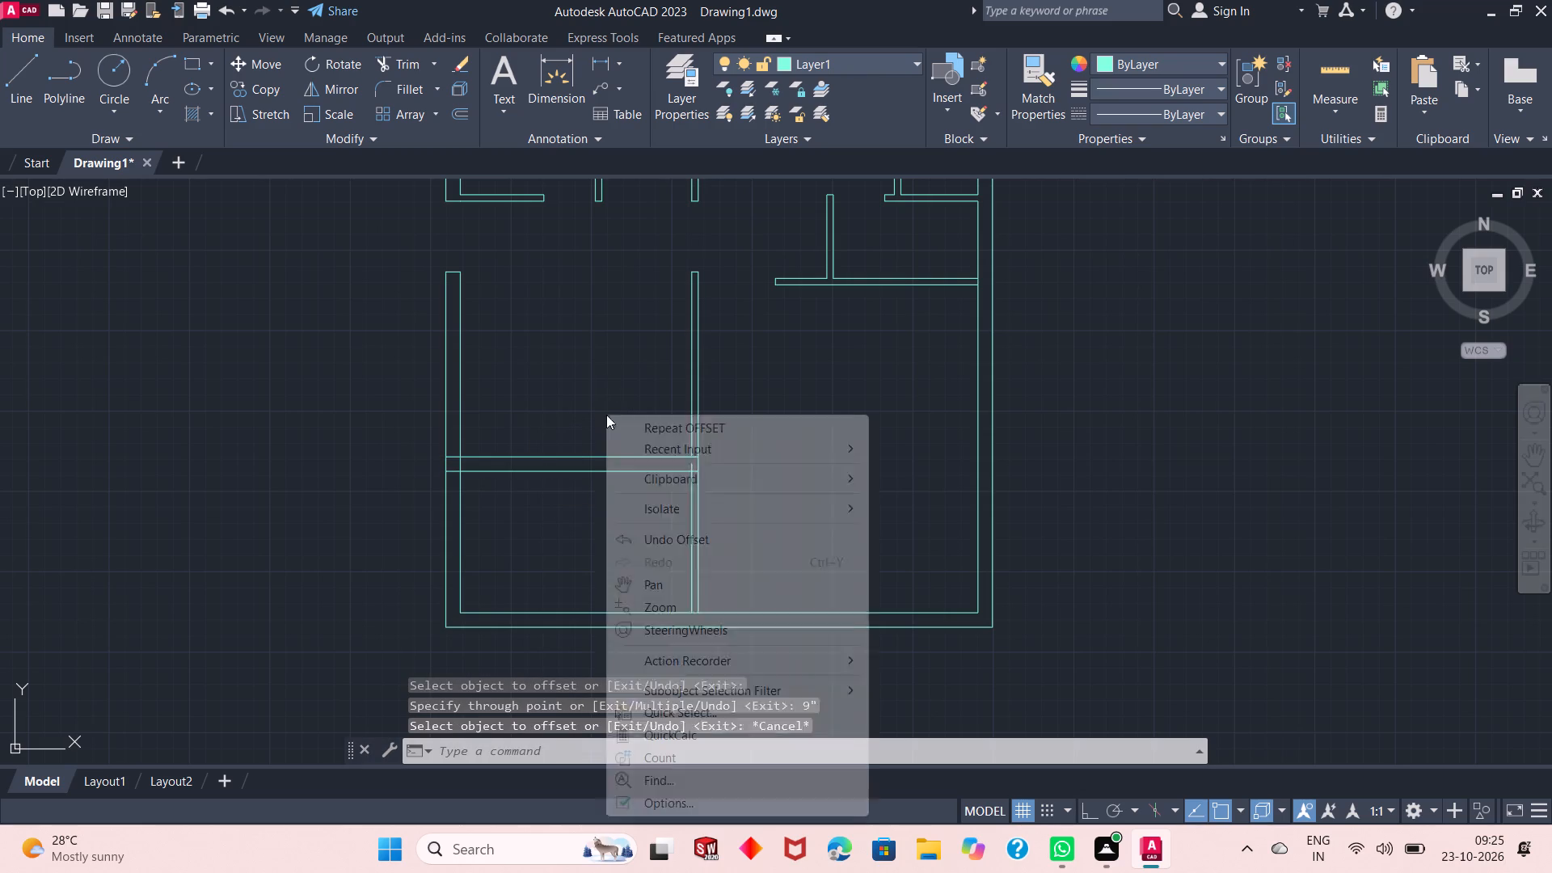
{"action": "left_click", "coordinate": [662, 448]}
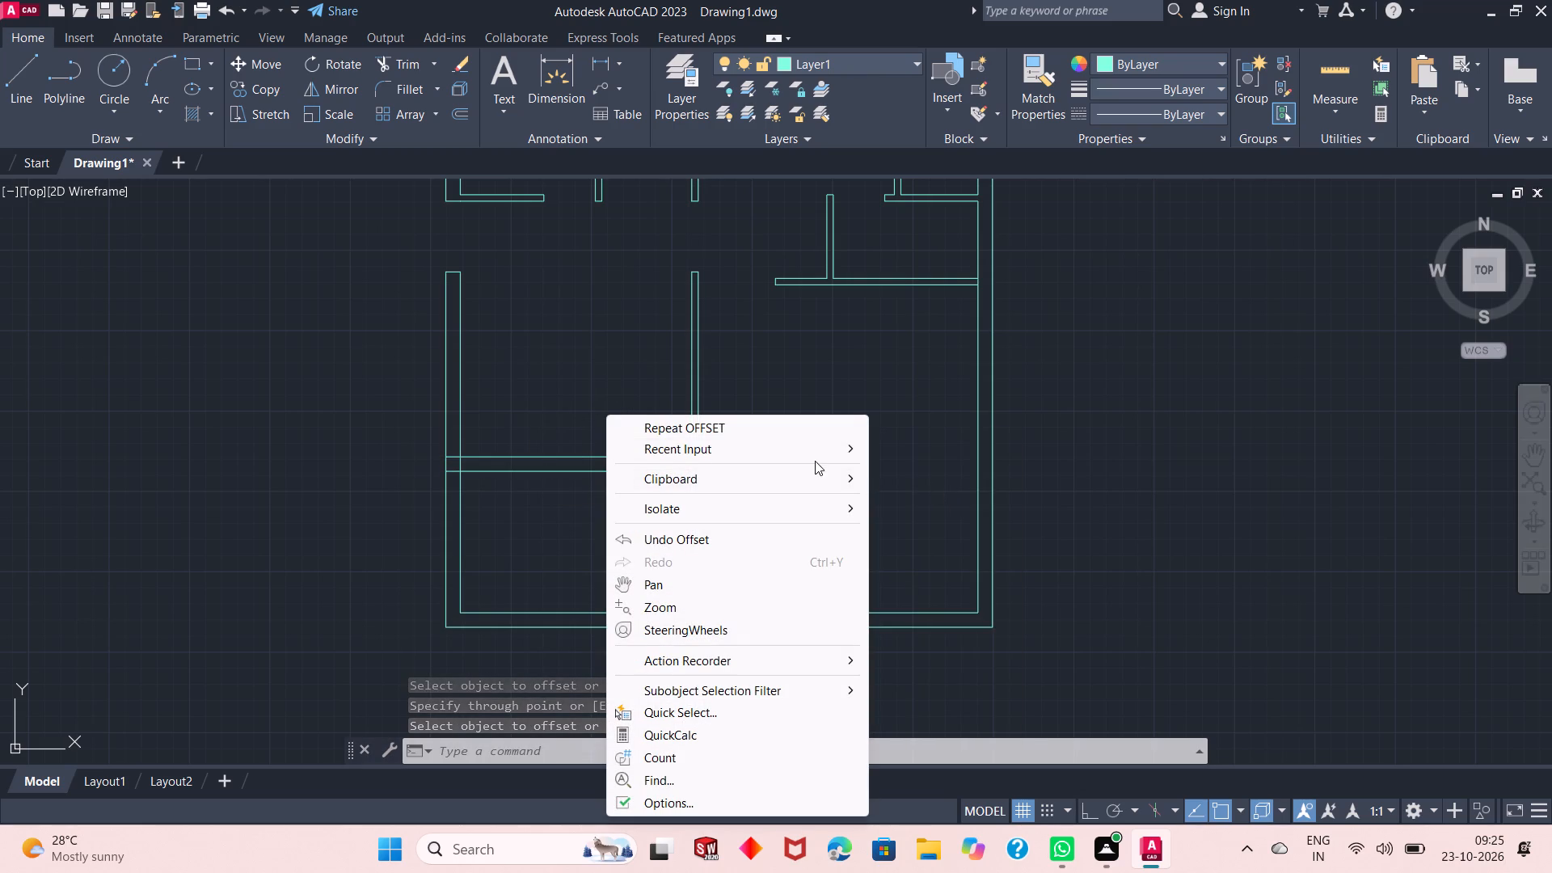
{"action": "left_click", "coordinate": [806, 455]}
{"action": "left_click", "coordinate": [900, 500]}
{"action": "scroll", "coordinate": [680, 482], "scroll_direction": "up", "scroll_amount": 3}
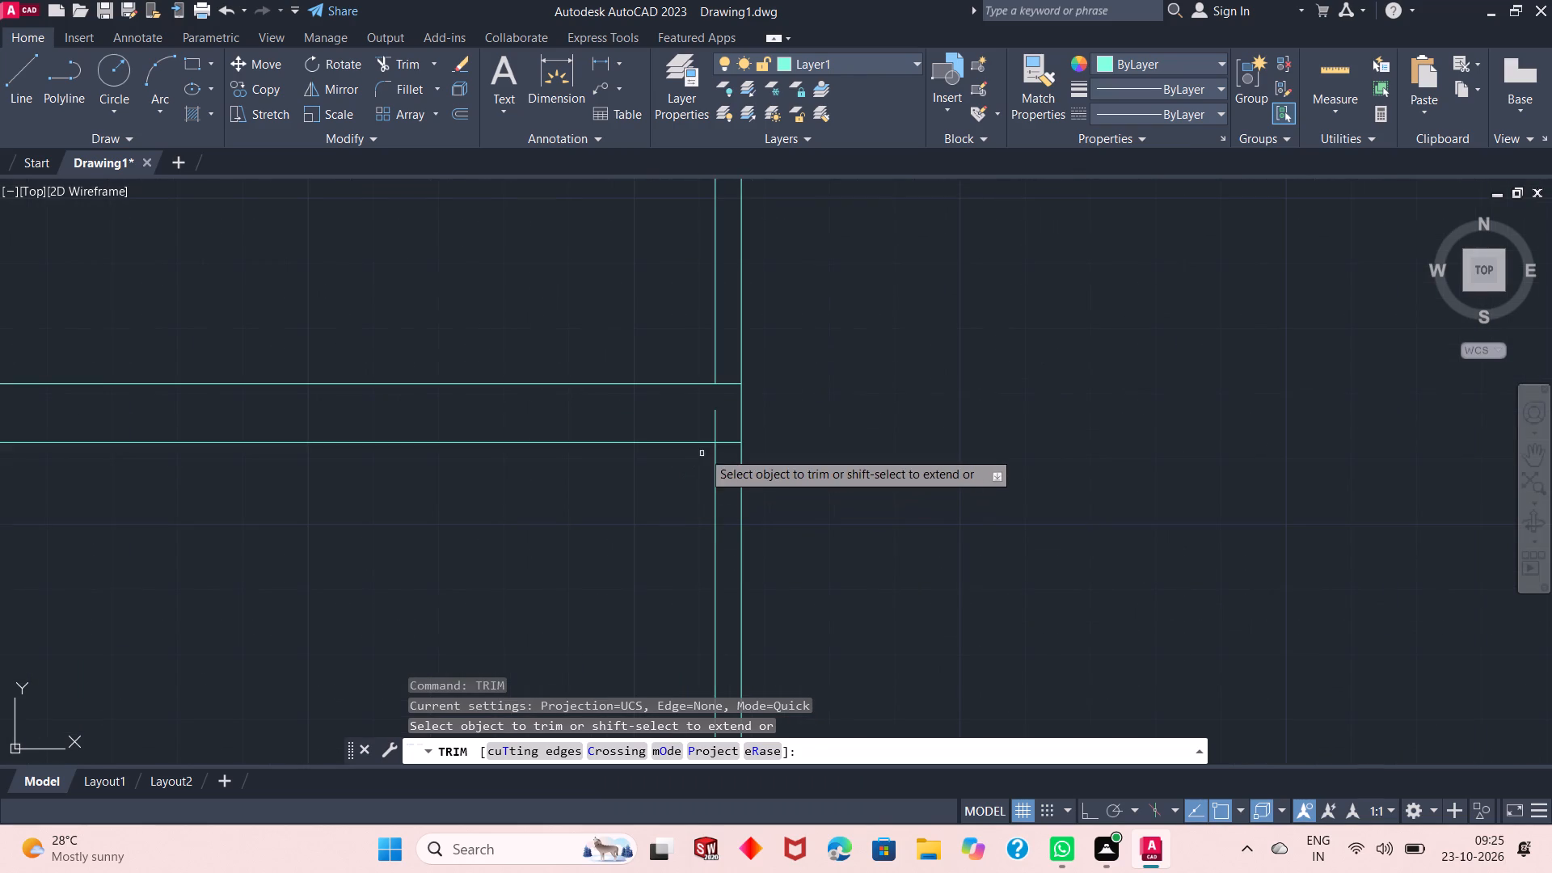
{"action": "left_click", "coordinate": [717, 428]}
{"action": "scroll", "coordinate": [717, 428], "scroll_direction": "down", "scroll_amount": 2}
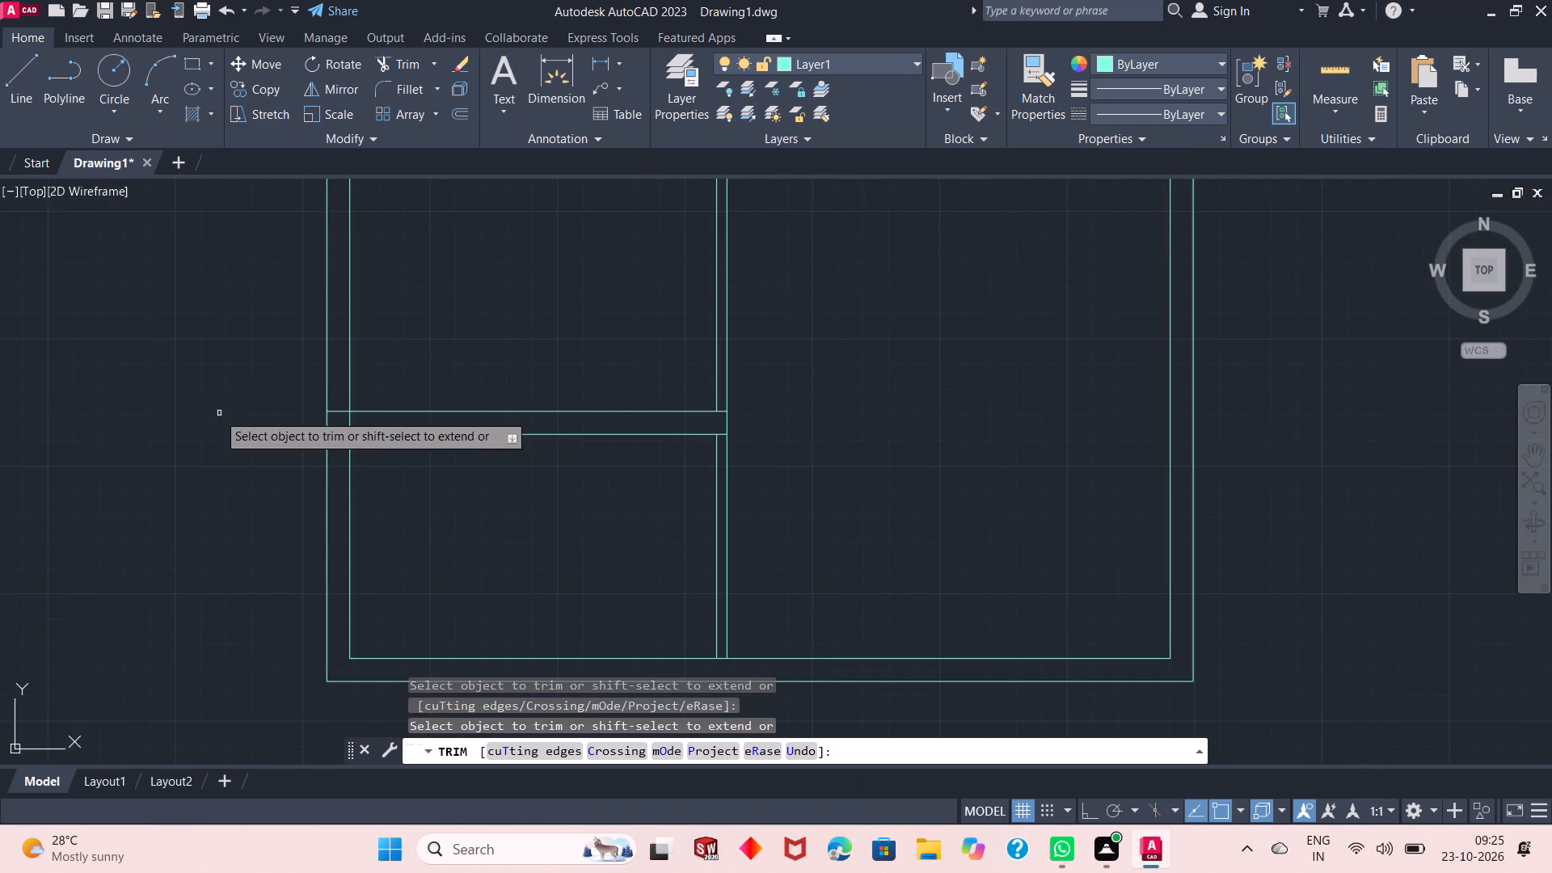
{"action": "left_click", "coordinate": [349, 425]}
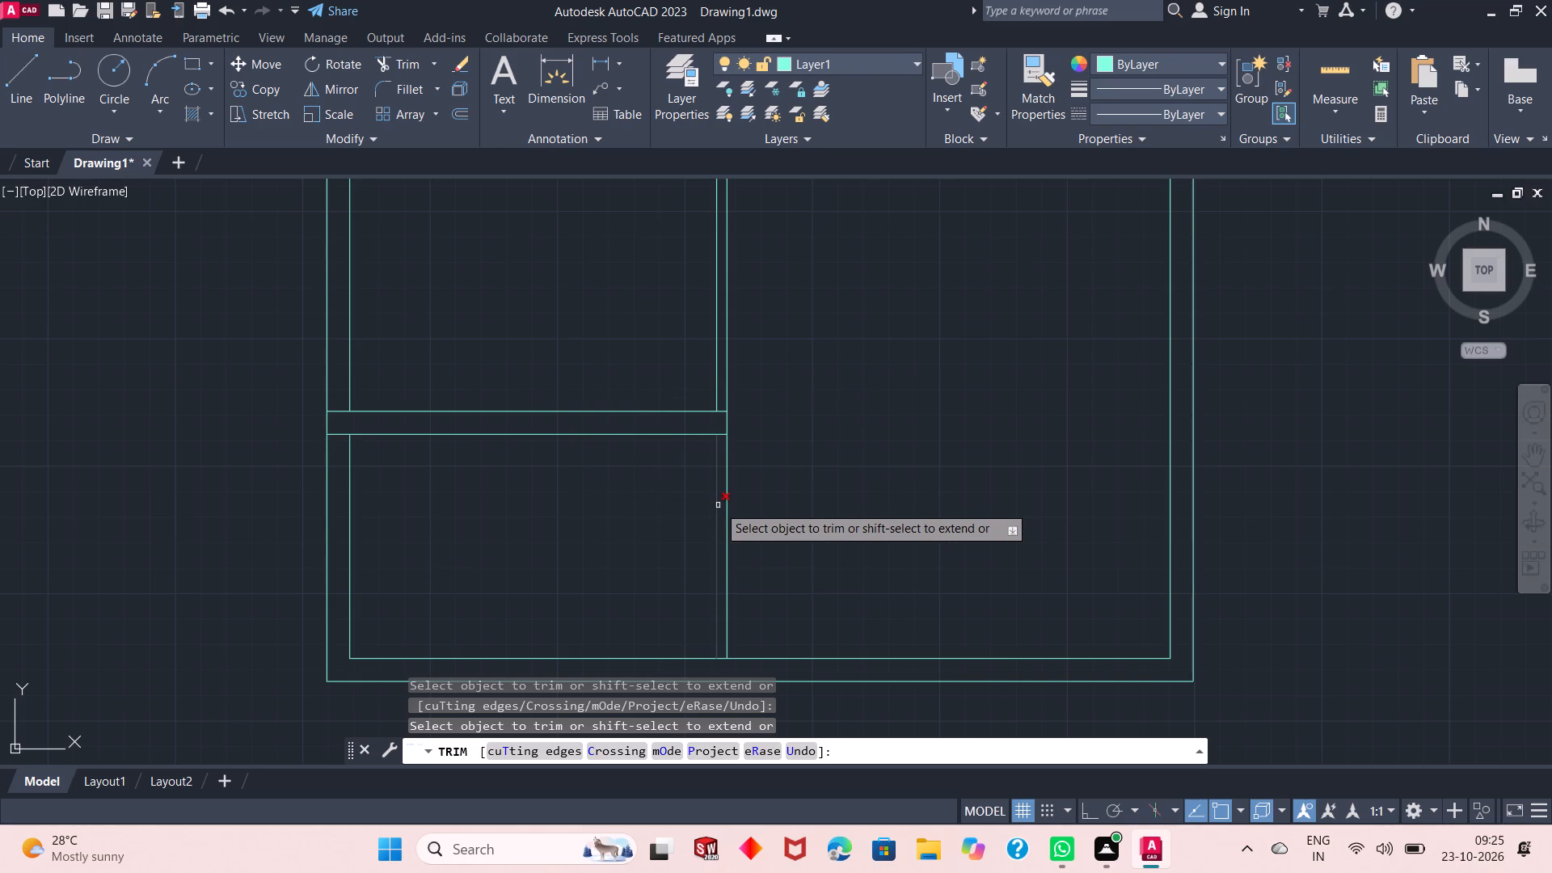
Remove the vertical partition's west face line south of the 9" horizontal wall.
{"action": "left_click", "coordinate": [718, 506]}
{"action": "key", "text": "Escape"}
{"action": "key", "text": "Escape"}
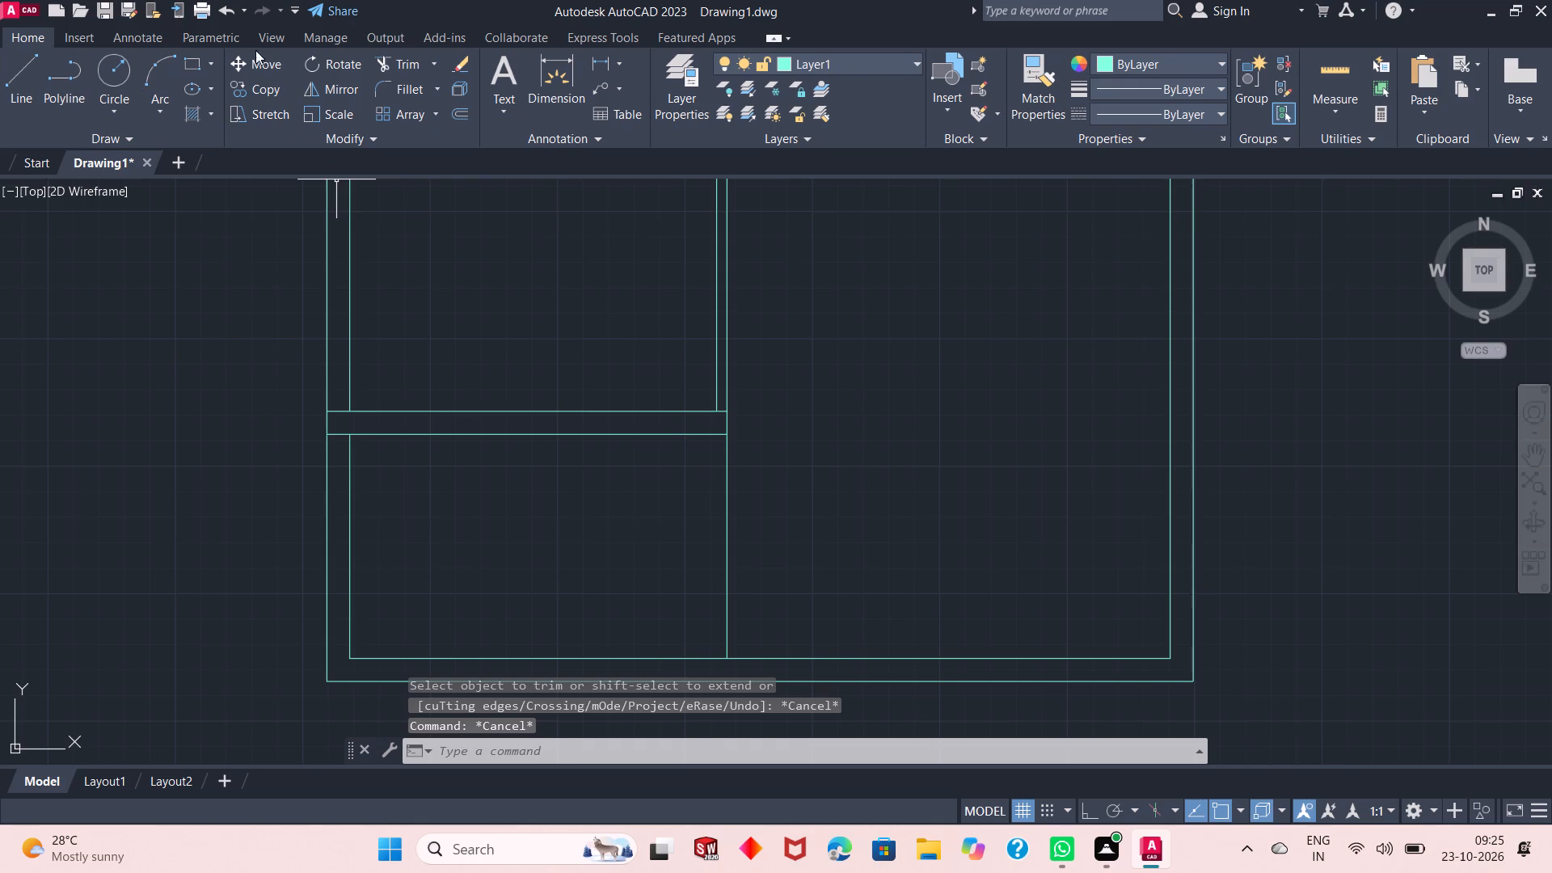
Offset the vertical partition's east face line 9" west.
{"action": "right_click", "coordinate": [222, 220]}
{"action": "left_click", "coordinate": [292, 259]}
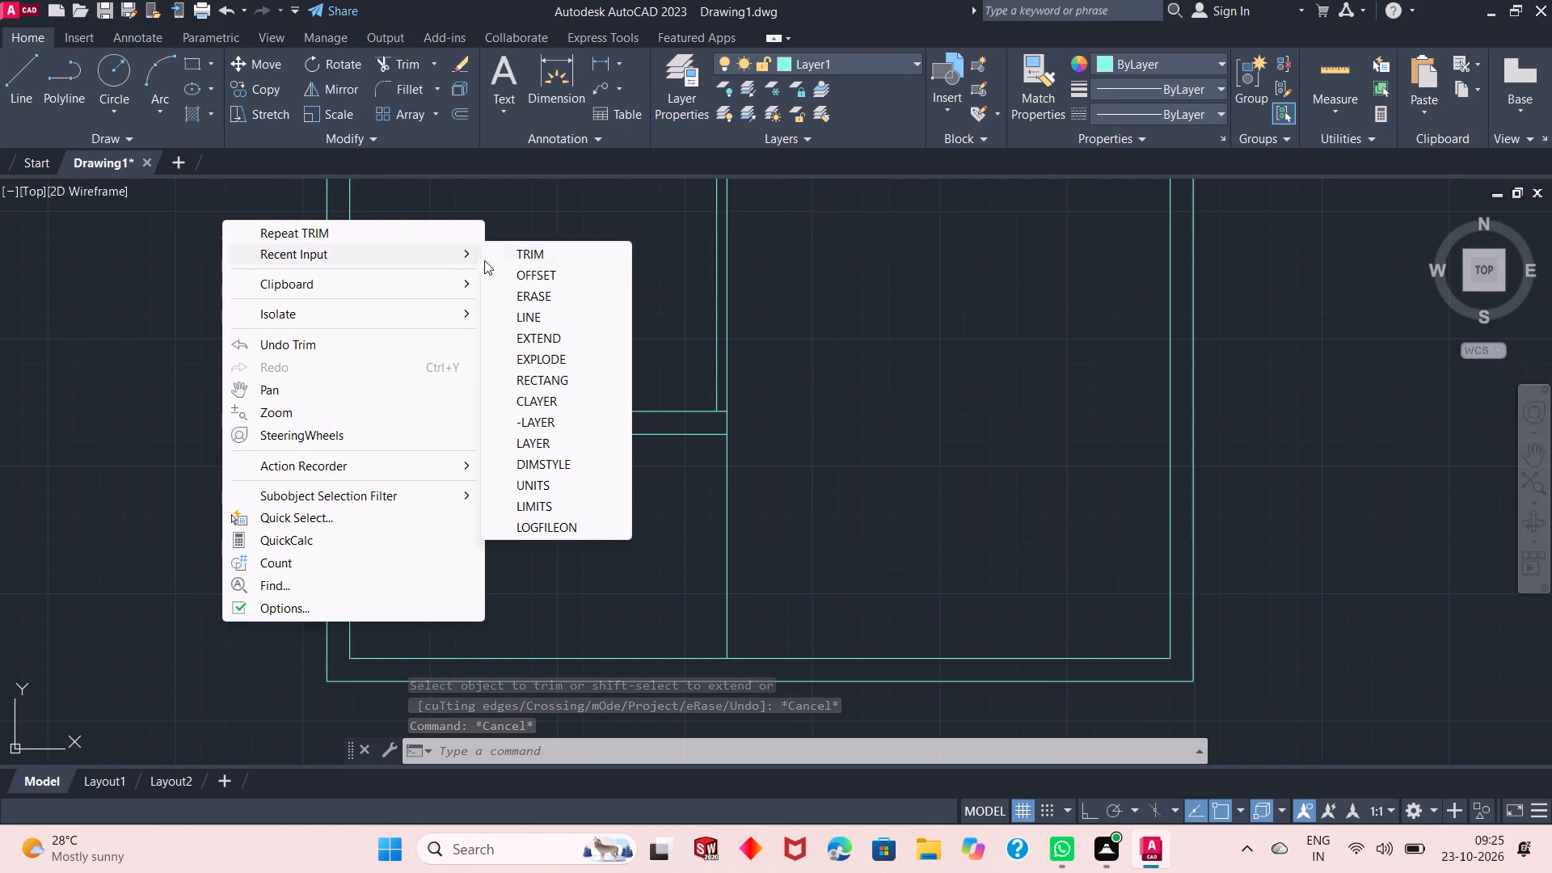
{"action": "left_click", "coordinate": [517, 273]}
{"action": "right_click", "coordinate": [660, 395]}
{"action": "left_click", "coordinate": [687, 406]}
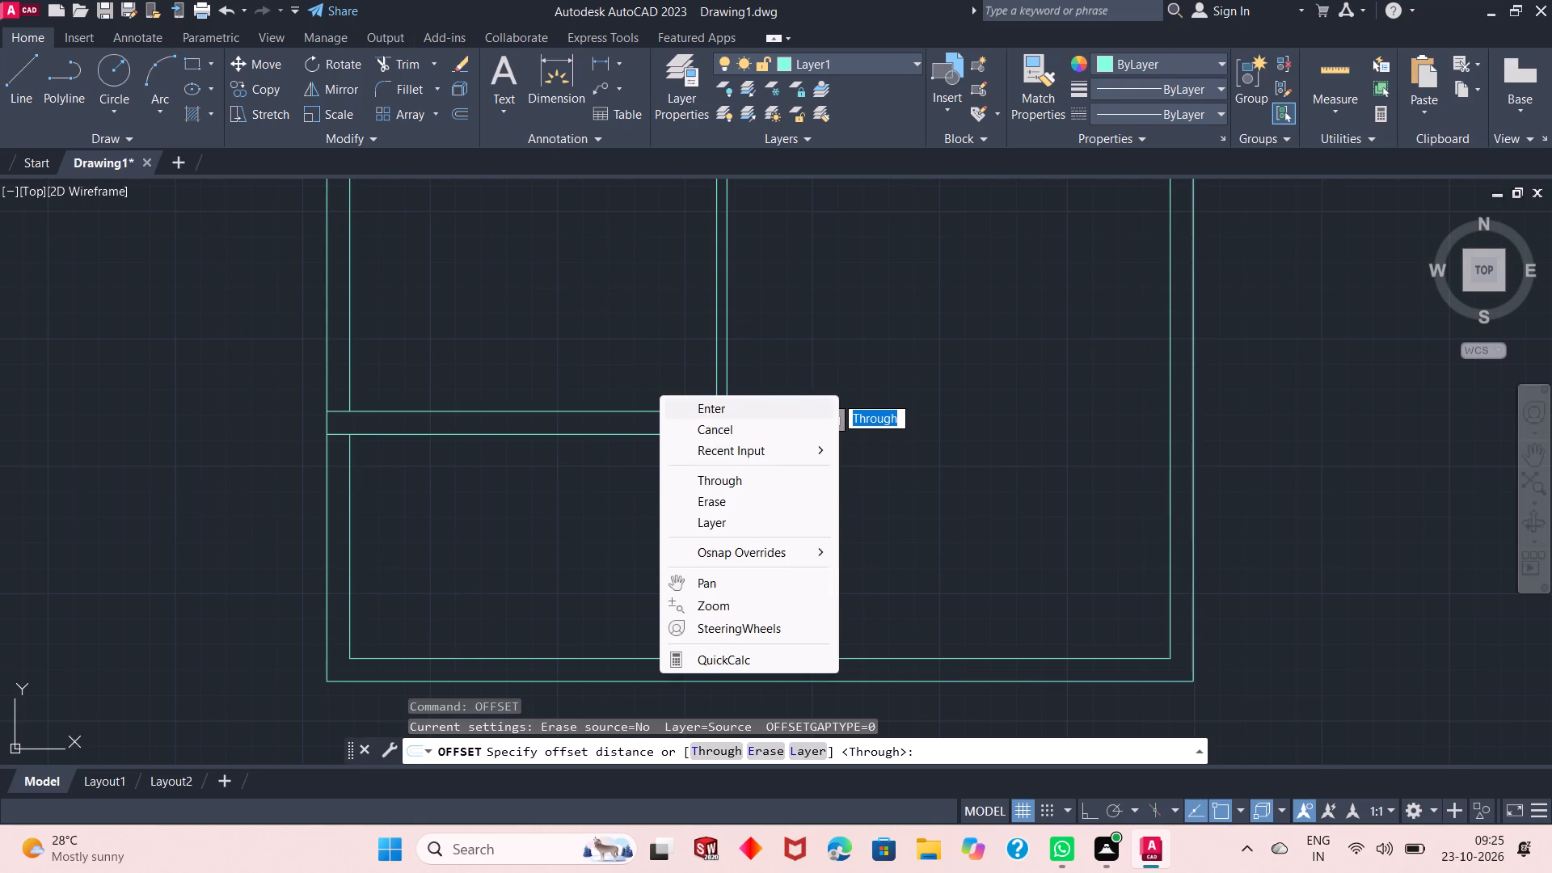
{"action": "left_click", "coordinate": [727, 502]}
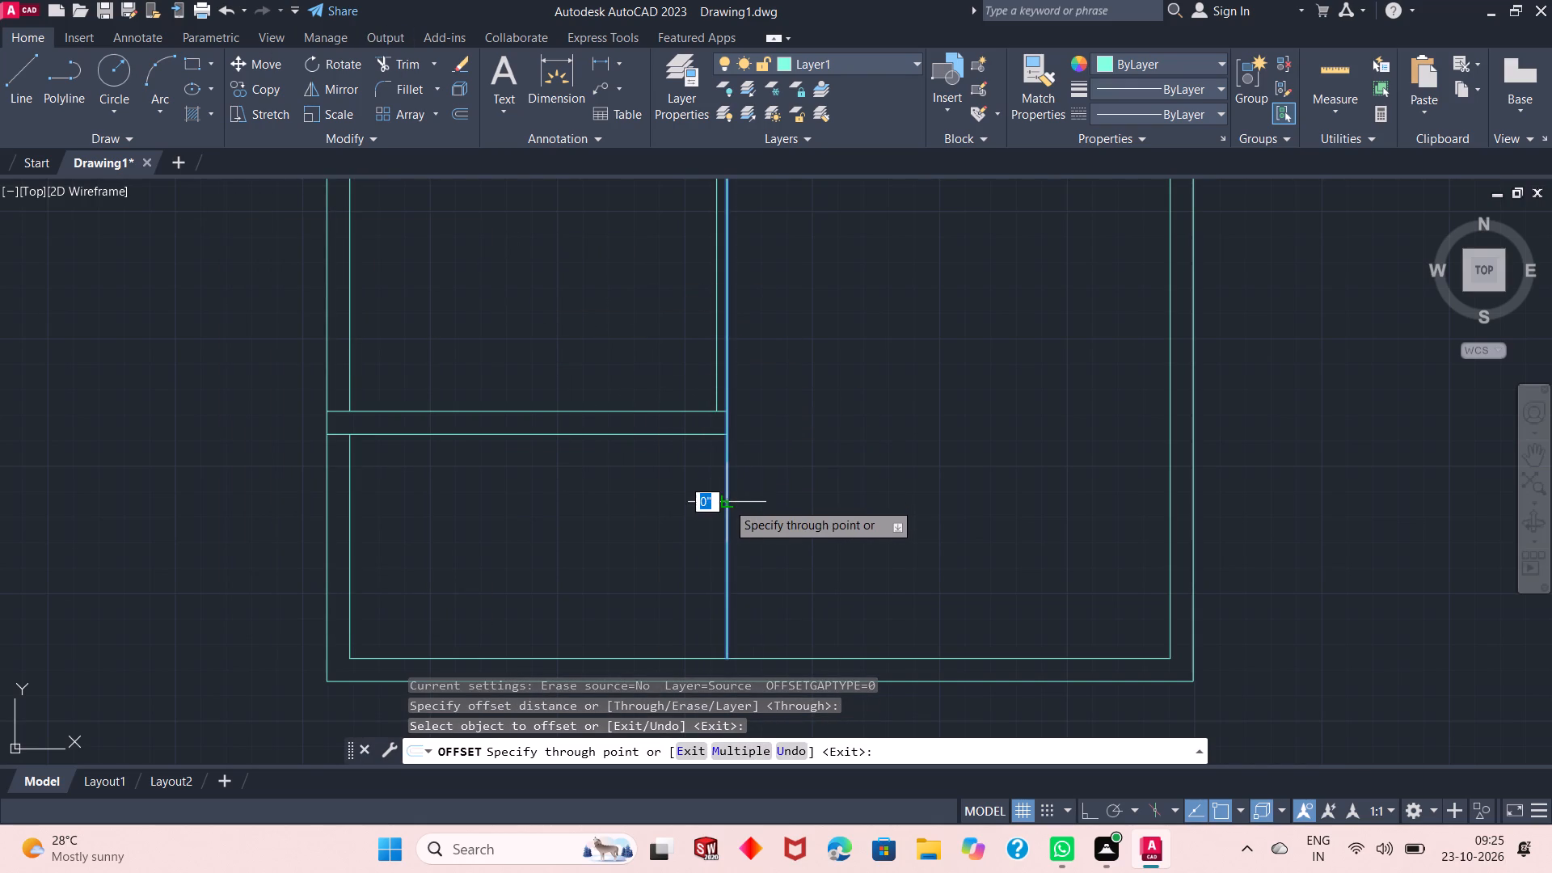
{"action": "type", "text": "9\""}
{"action": "key", "text": "Return"}
{"action": "key", "text": "Escape"}
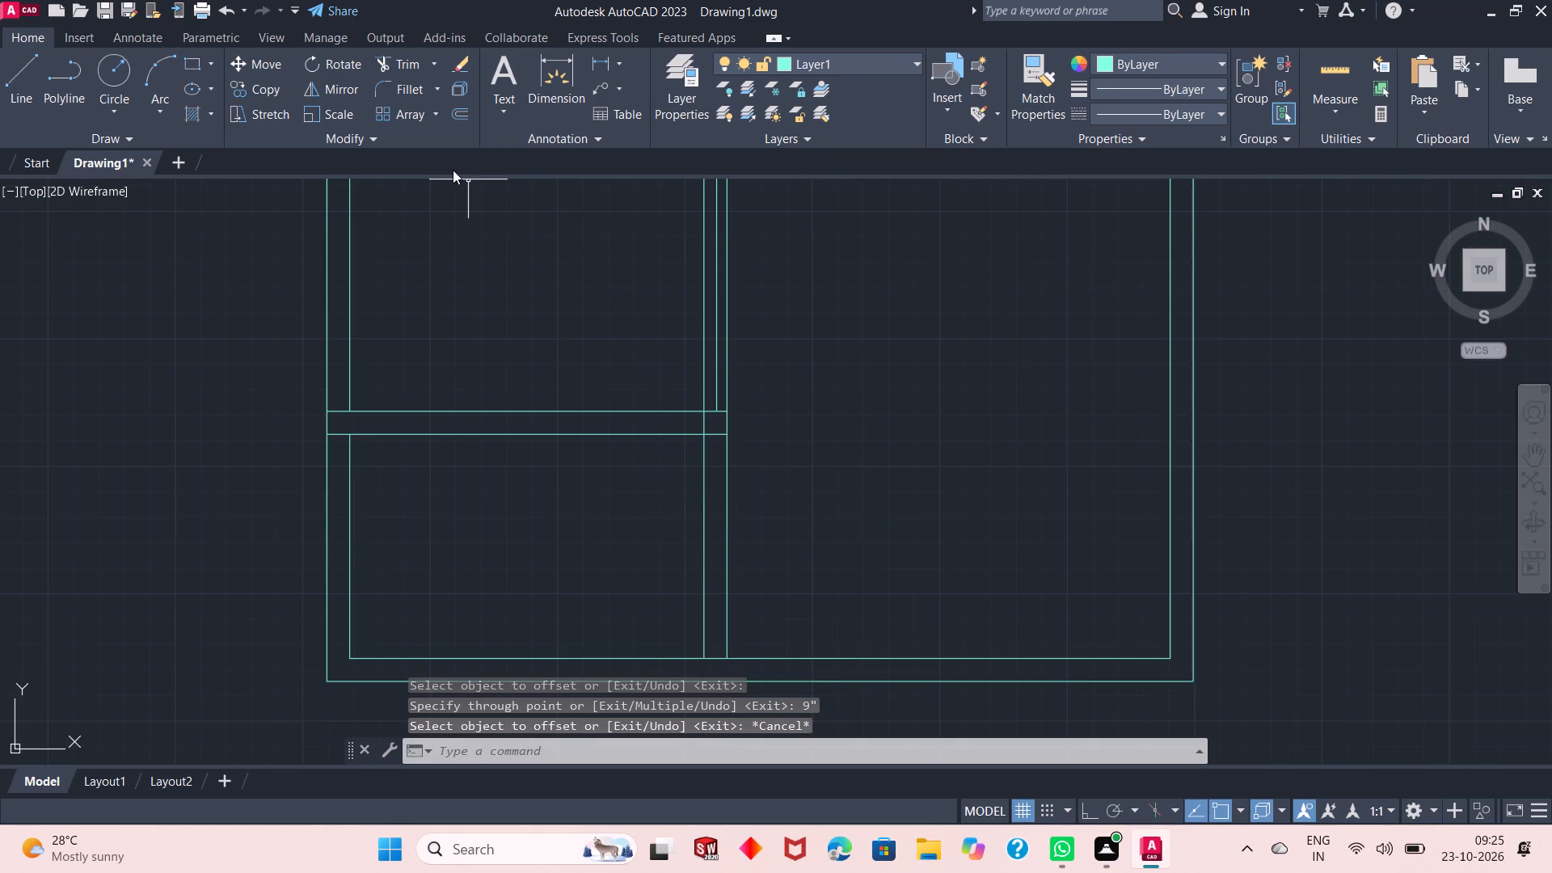
Trim the new vertical line north of the 9" horizontal wall and between that wall's two faces.
{"action": "left_click", "coordinate": [397, 54]}
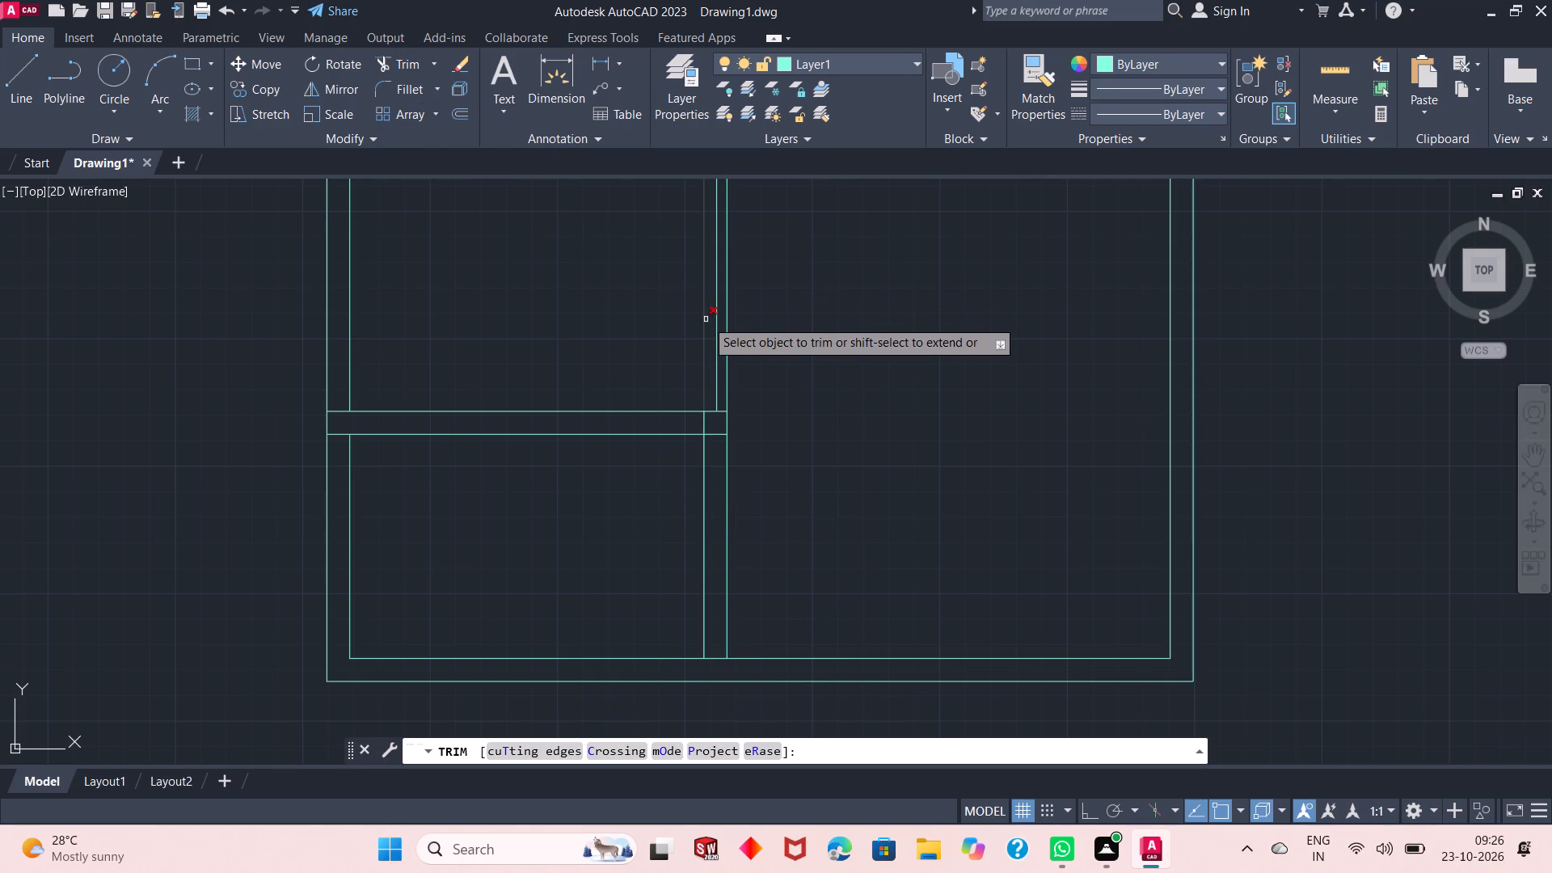
{"action": "left_click", "coordinate": [706, 319]}
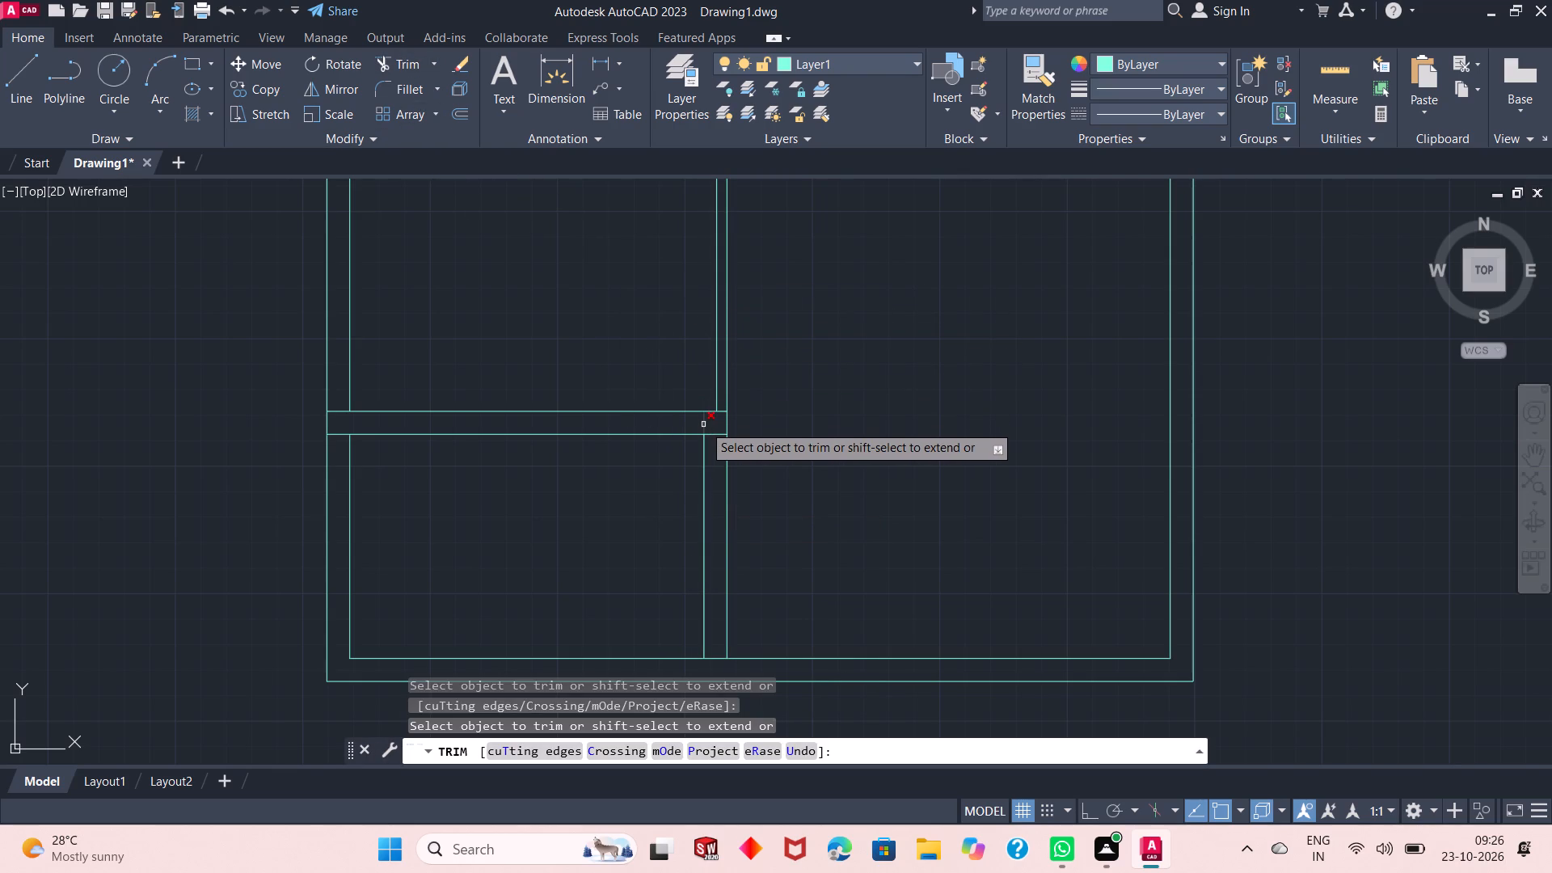
{"action": "left_click", "coordinate": [703, 424]}
{"action": "right_click", "coordinate": [799, 361]}
{"action": "left_click", "coordinate": [813, 376]}
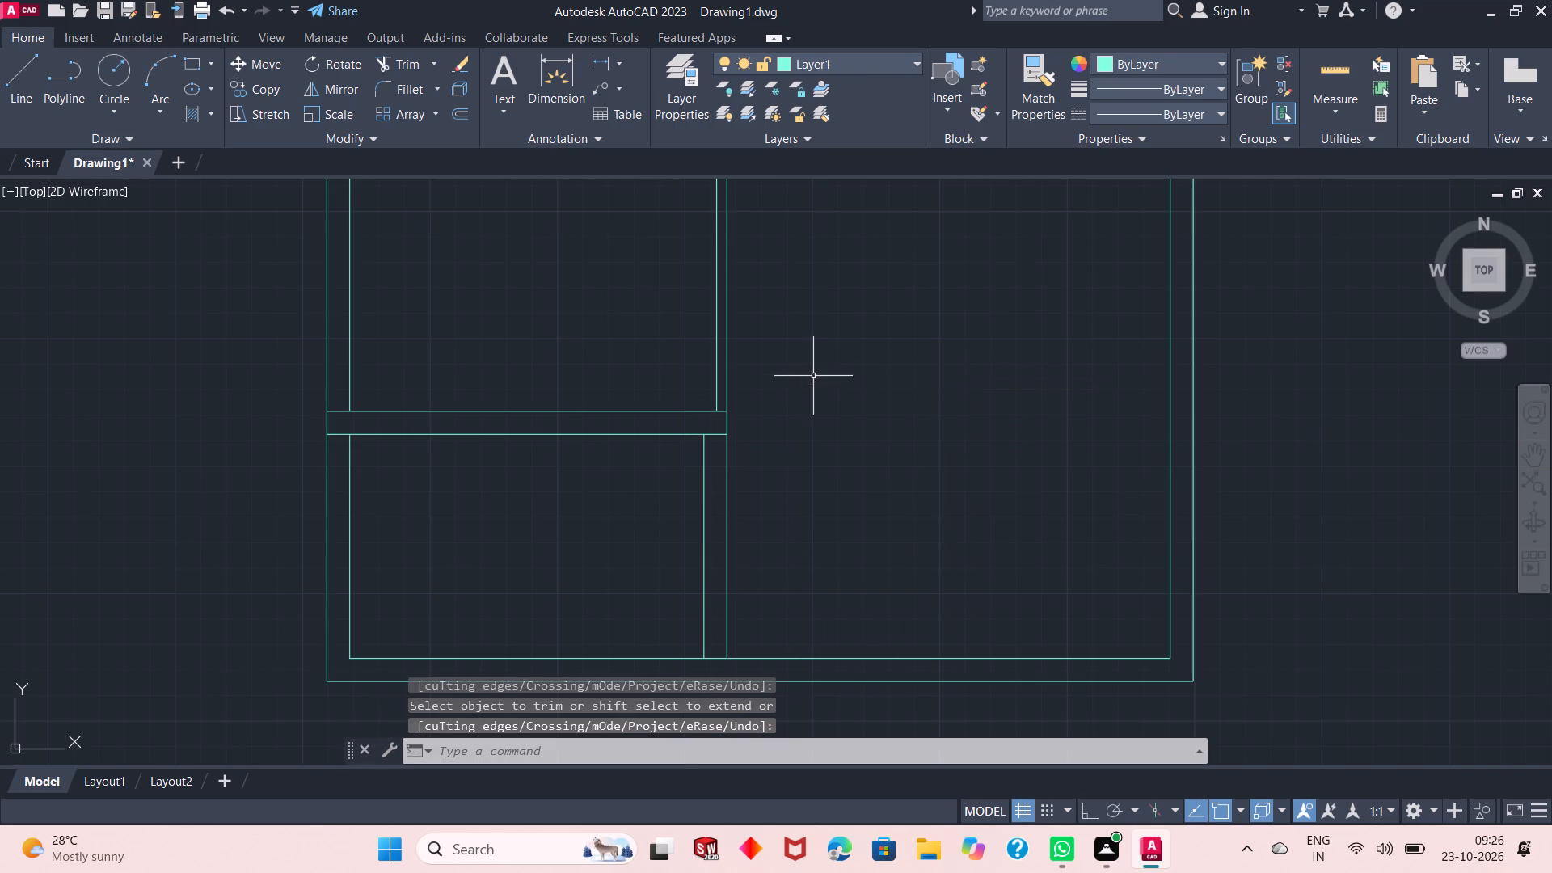
Examine the whole floor plan, checking the partitions, openings and junctions and the walls around the south-west room.
{"action": "scroll", "coordinate": [744, 426], "scroll_direction": "down", "scroll_amount": 3}
{"action": "scroll", "coordinate": [727, 418], "scroll_direction": "up", "scroll_amount": 1}
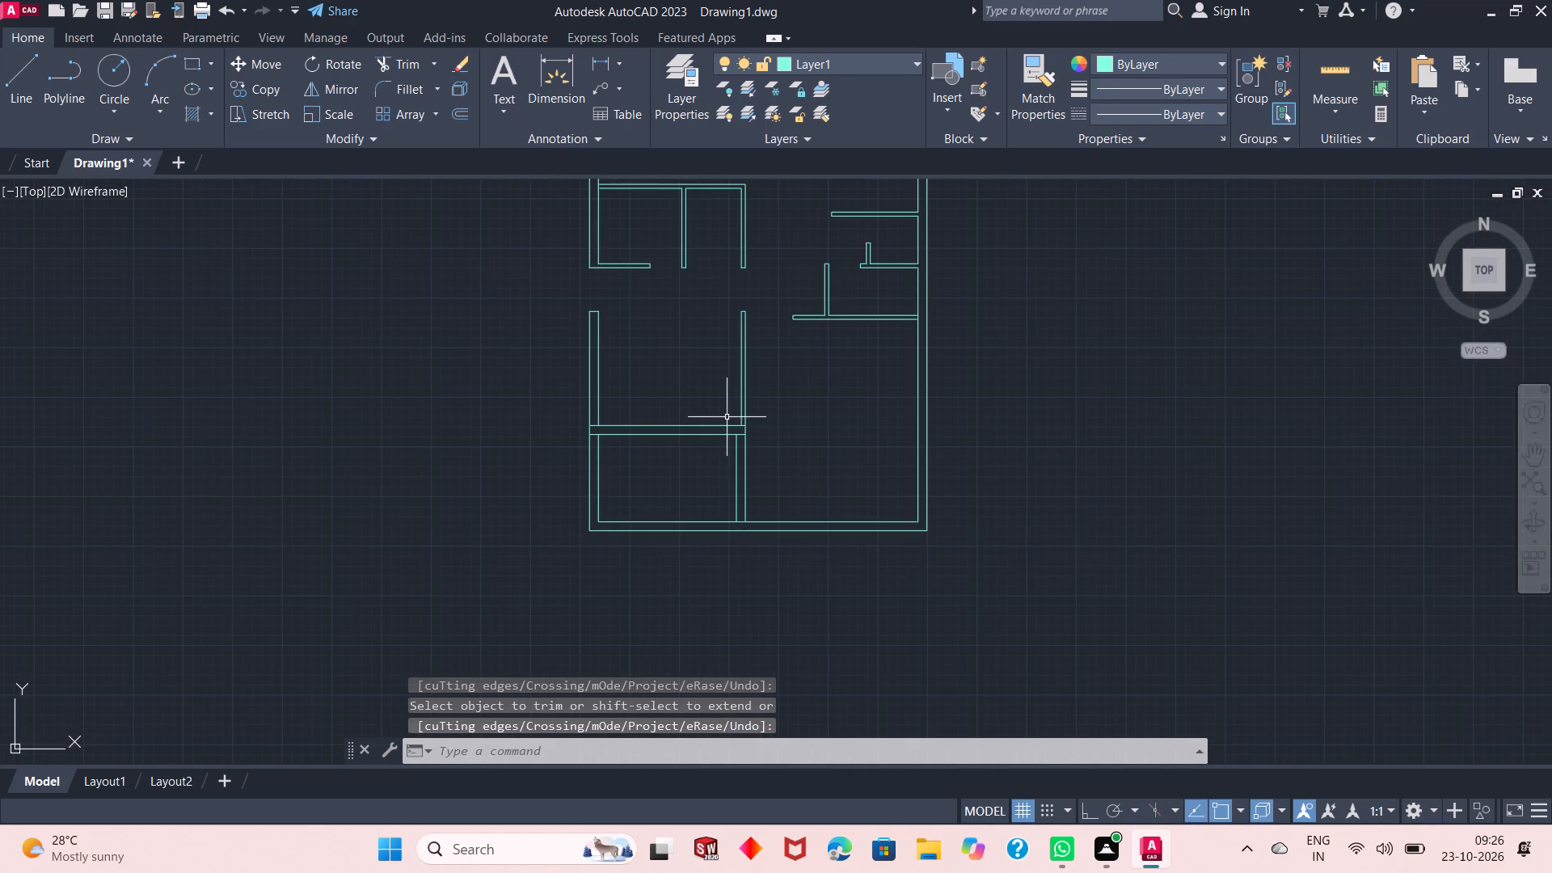
{"action": "scroll", "coordinate": [727, 418], "scroll_direction": "up", "scroll_amount": 1}
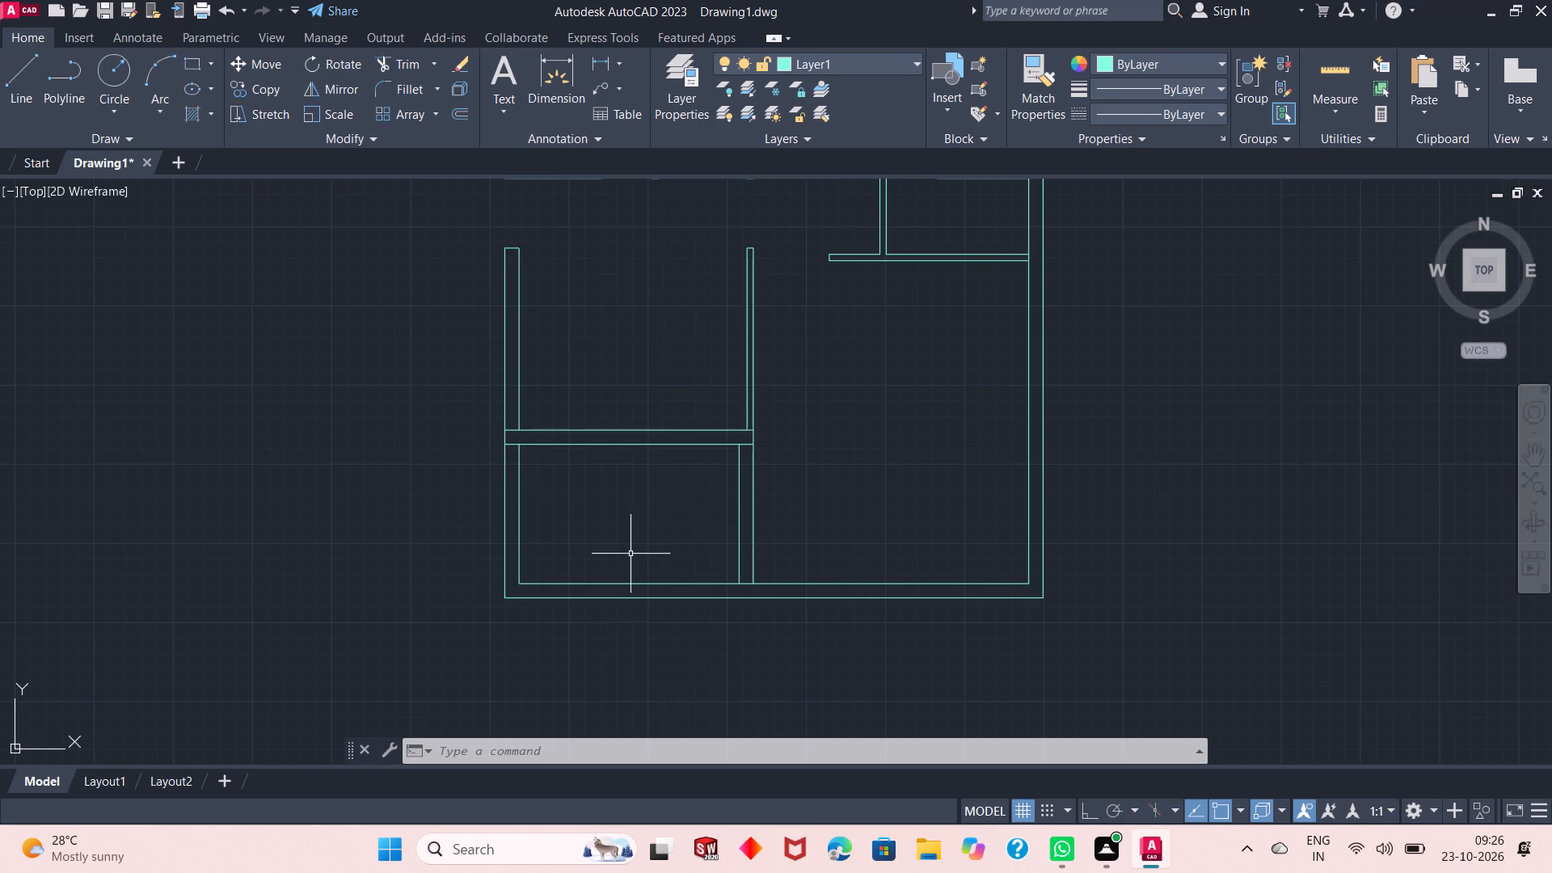
{"action": "scroll", "coordinate": [639, 466], "scroll_direction": "down", "scroll_amount": 2}
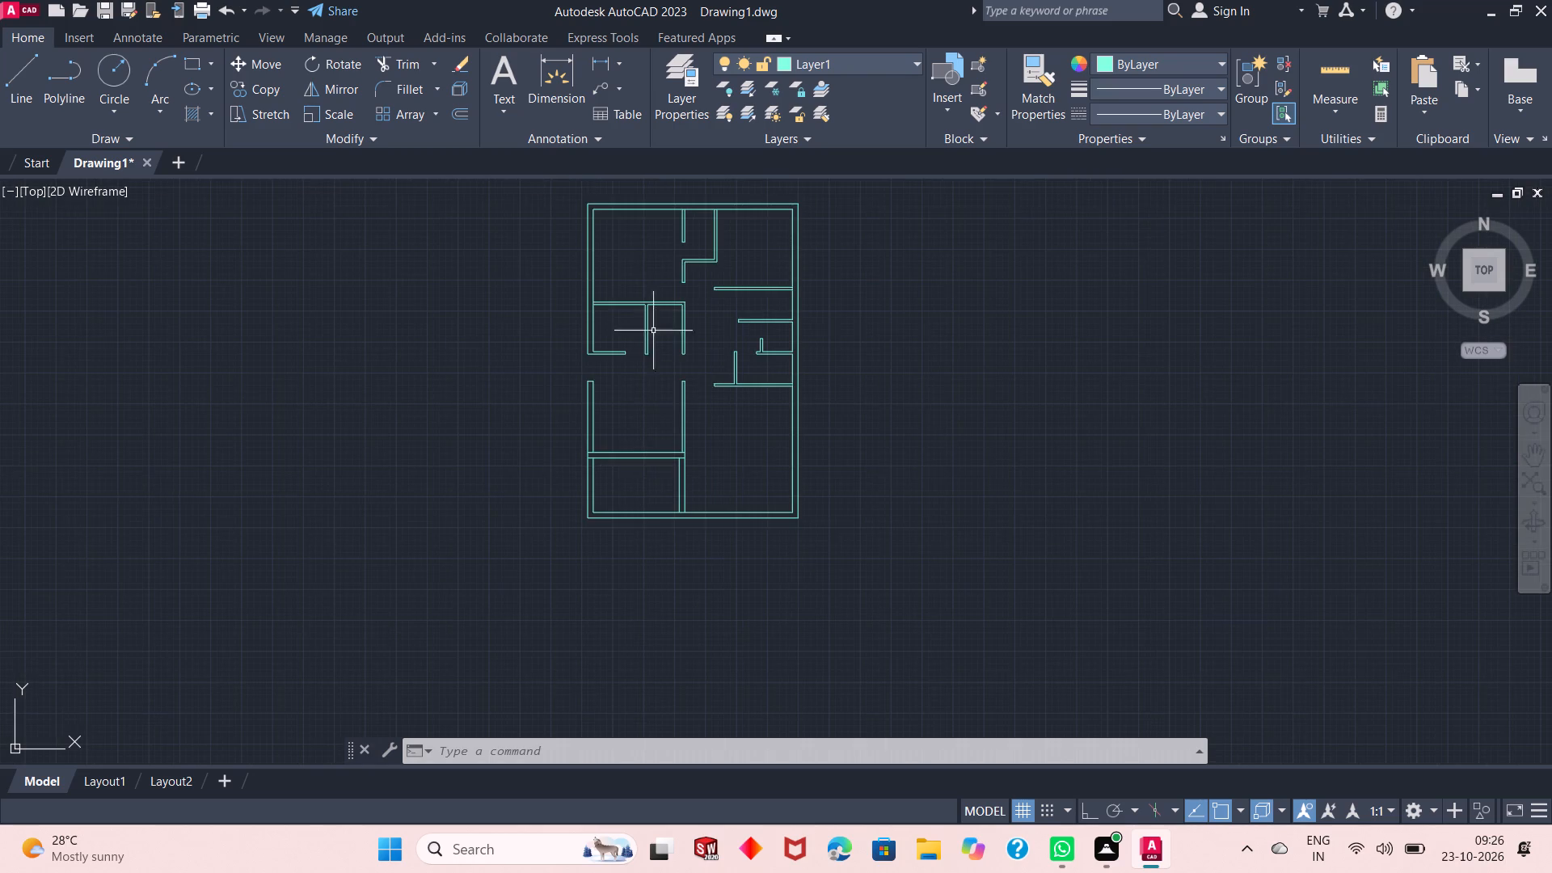
{"action": "scroll", "coordinate": [663, 235], "scroll_direction": "up", "scroll_amount": 1}
{"action": "scroll", "coordinate": [640, 411], "scroll_direction": "up", "scroll_amount": 1}
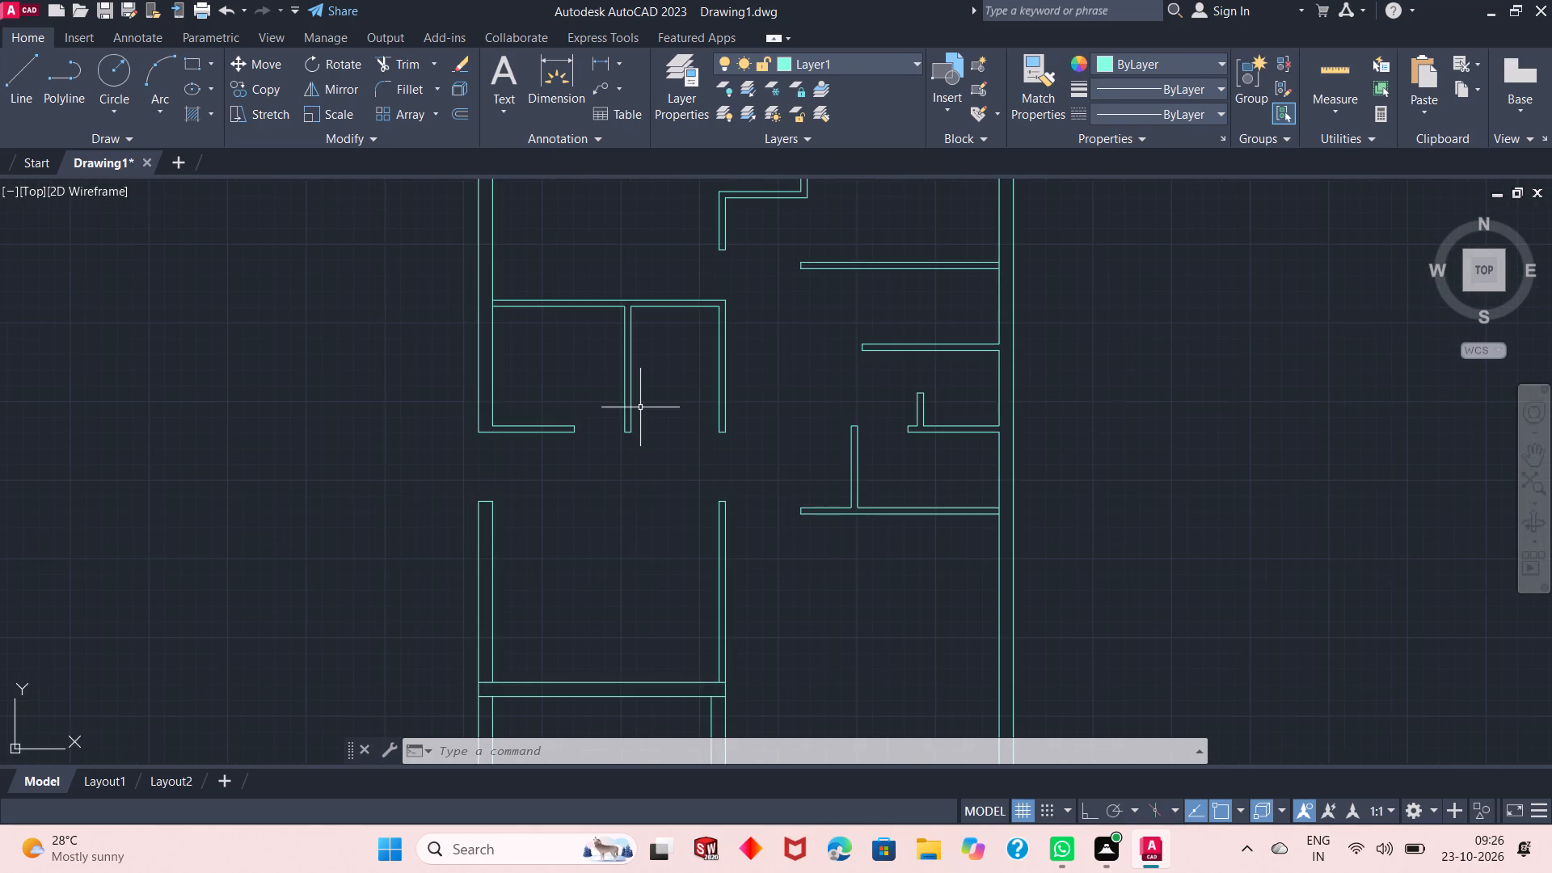
{"action": "scroll", "coordinate": [640, 407], "scroll_direction": "up", "scroll_amount": 1}
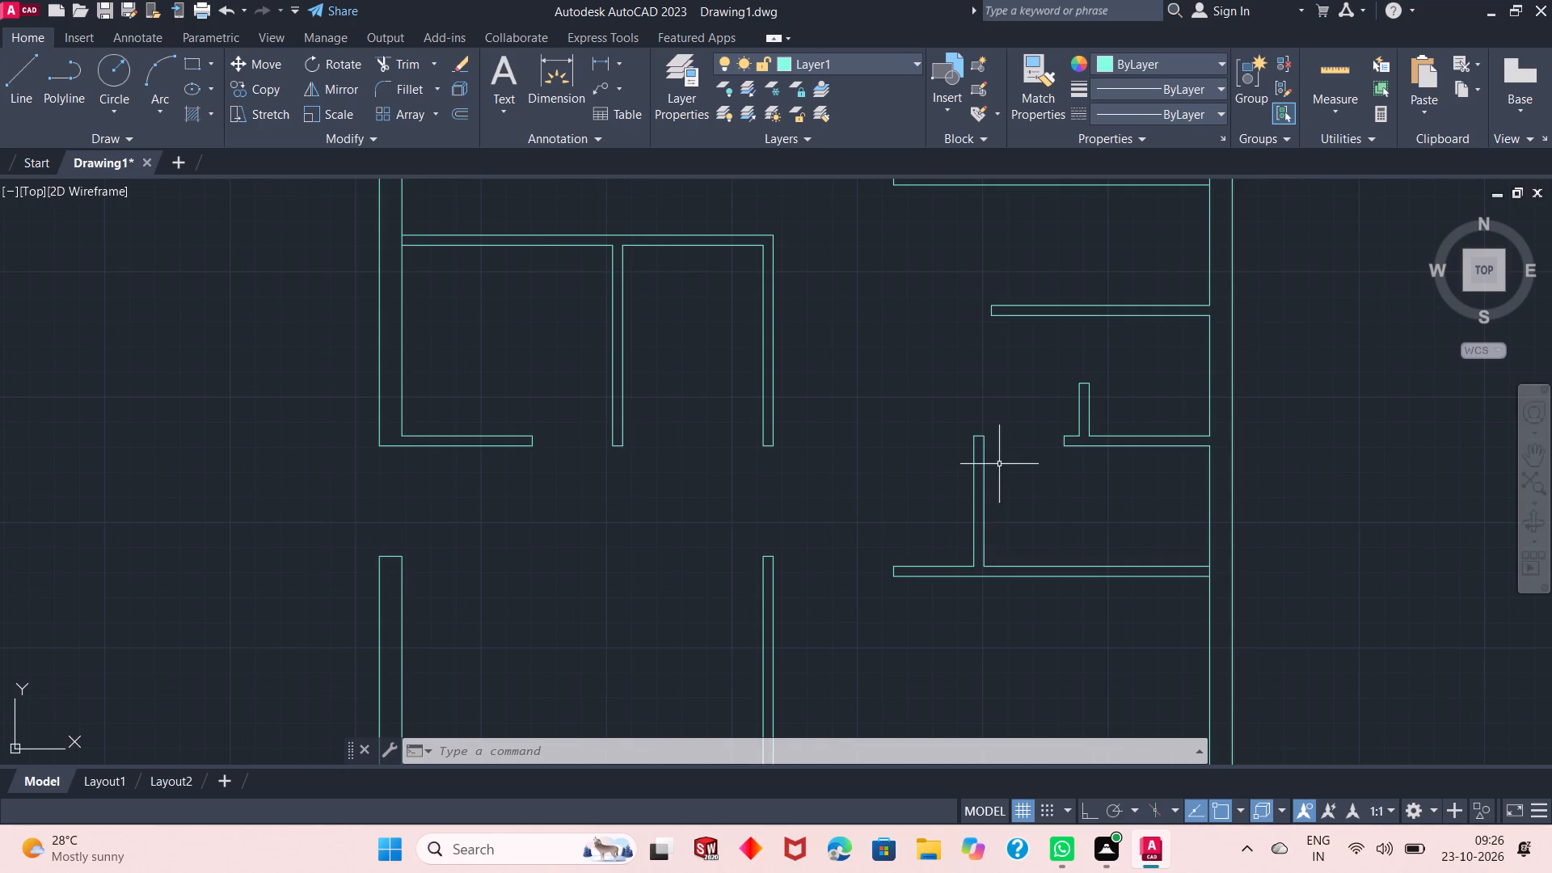
{"action": "scroll", "coordinate": [528, 376], "scroll_direction": "down", "scroll_amount": 3}
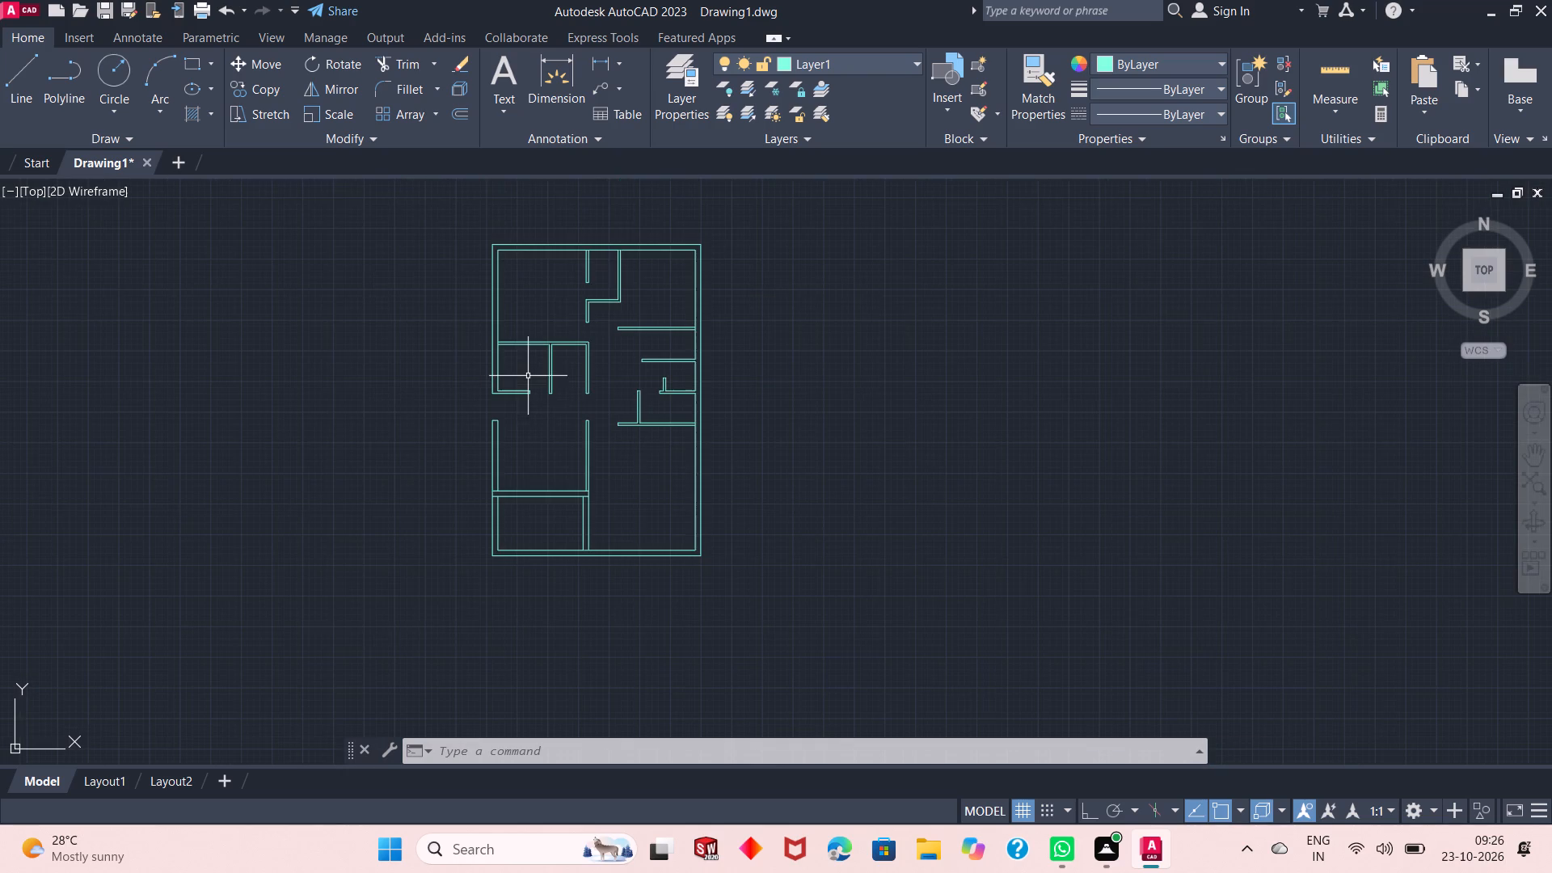
{"action": "scroll", "coordinate": [580, 263], "scroll_direction": "up", "scroll_amount": 1}
{"action": "scroll", "coordinate": [576, 320], "scroll_direction": "down", "scroll_amount": 1}
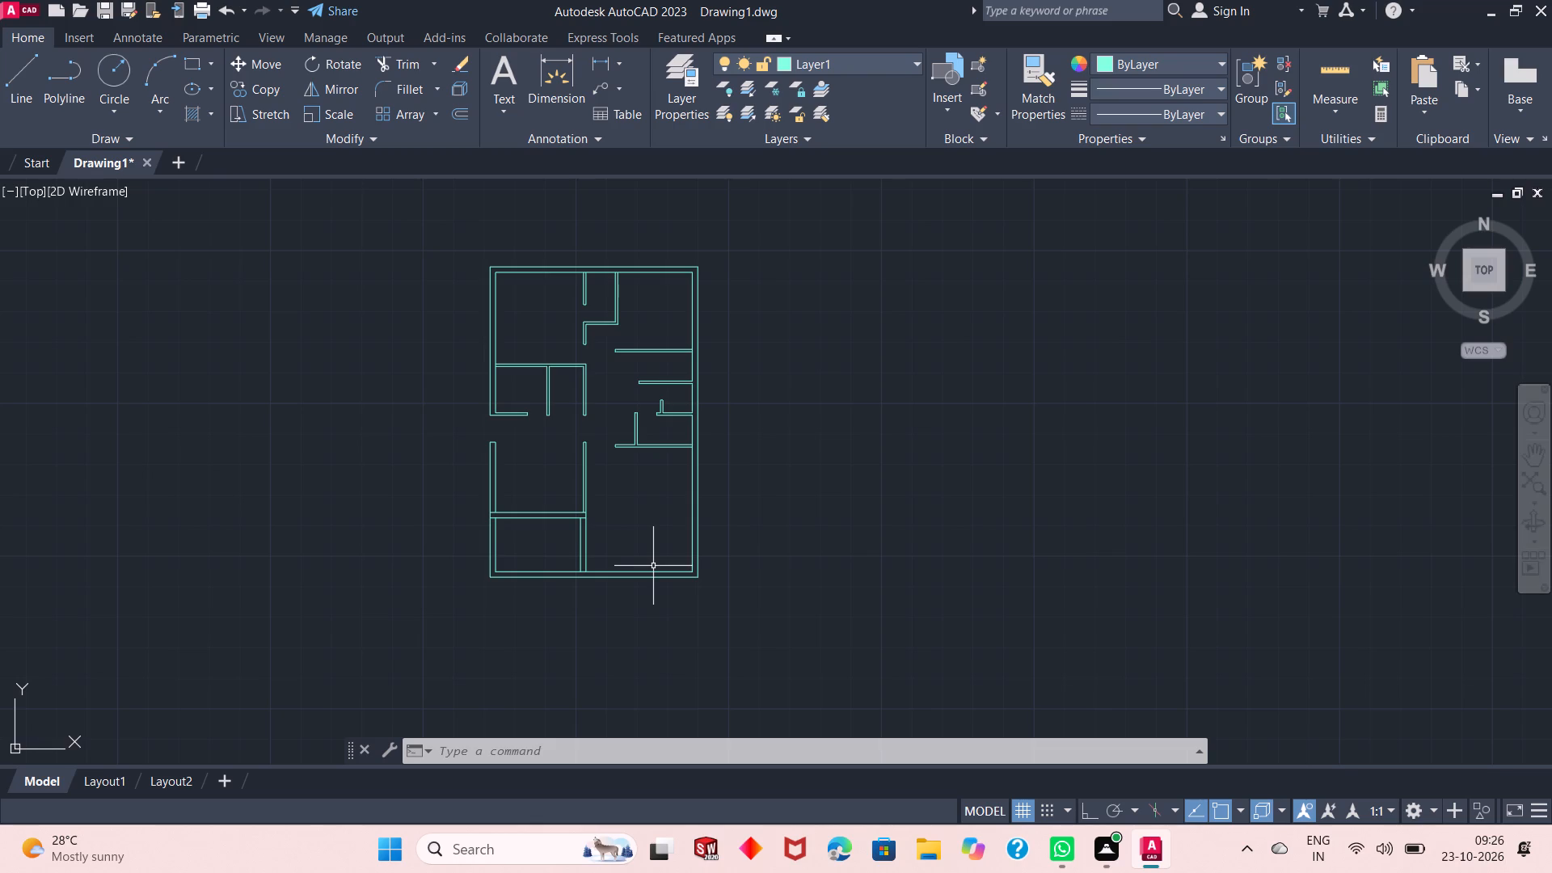
{"action": "scroll", "coordinate": [633, 585], "scroll_direction": "up", "scroll_amount": 3}
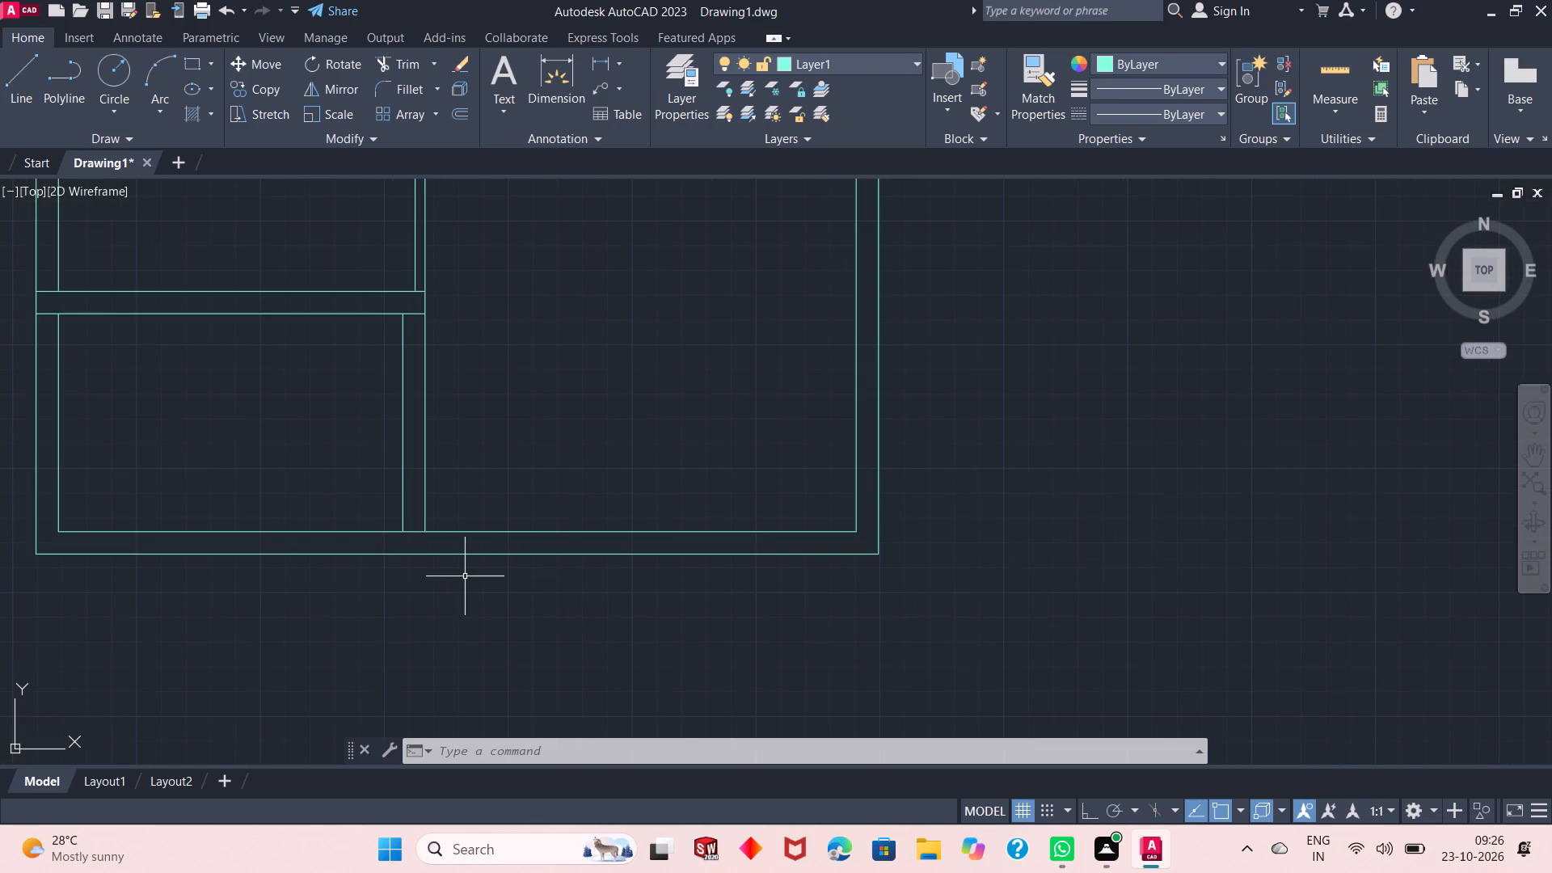
{"action": "scroll", "coordinate": [700, 548], "scroll_direction": "down", "scroll_amount": 1}
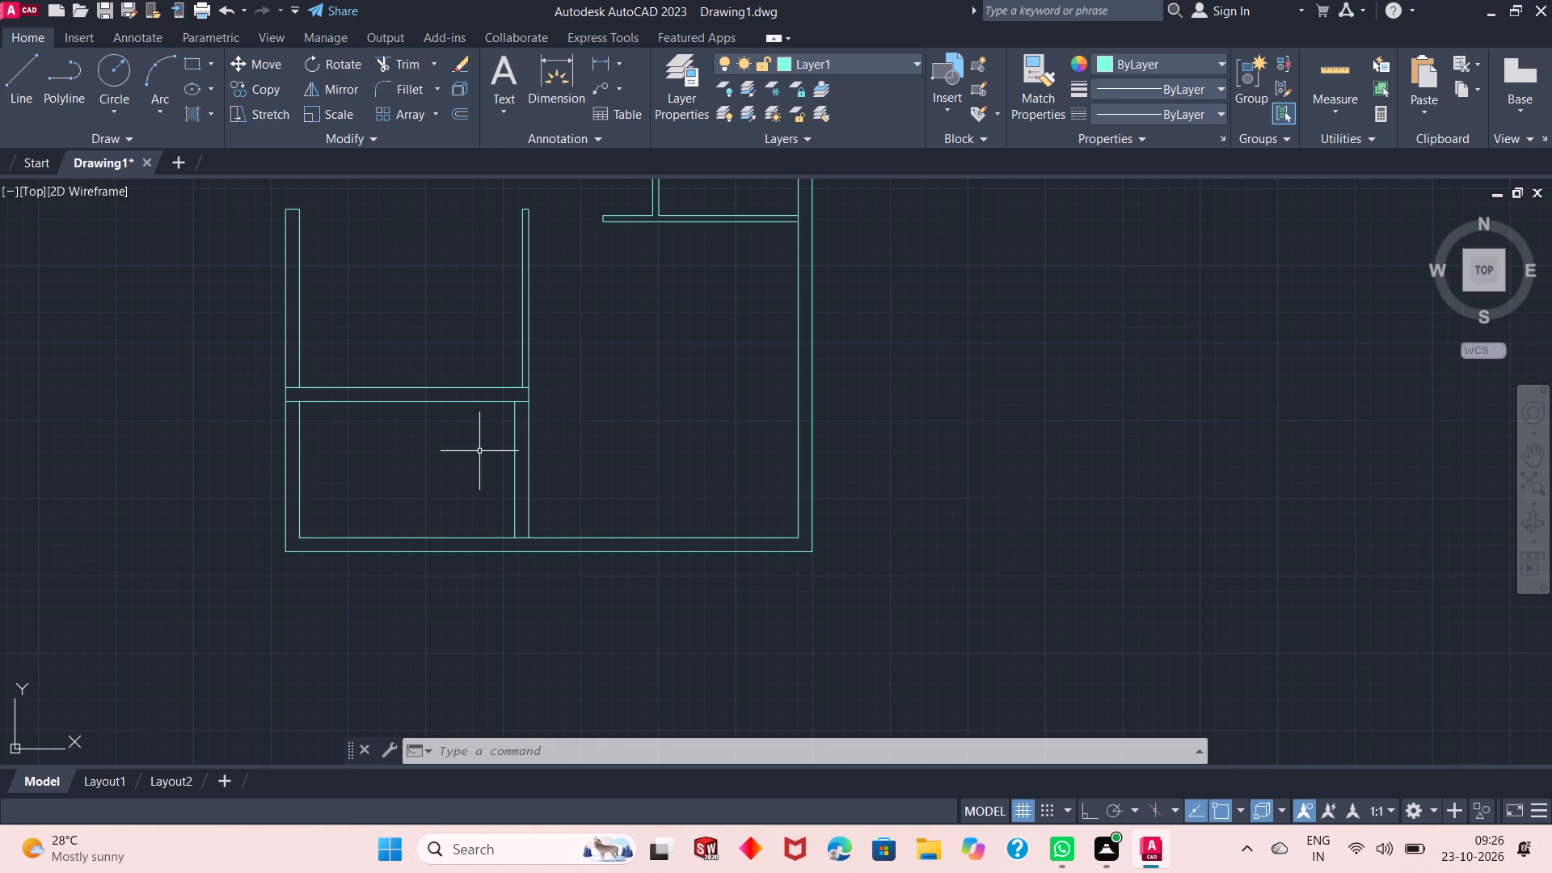
{"action": "scroll", "coordinate": [474, 501], "scroll_direction": "down", "scroll_amount": 1}
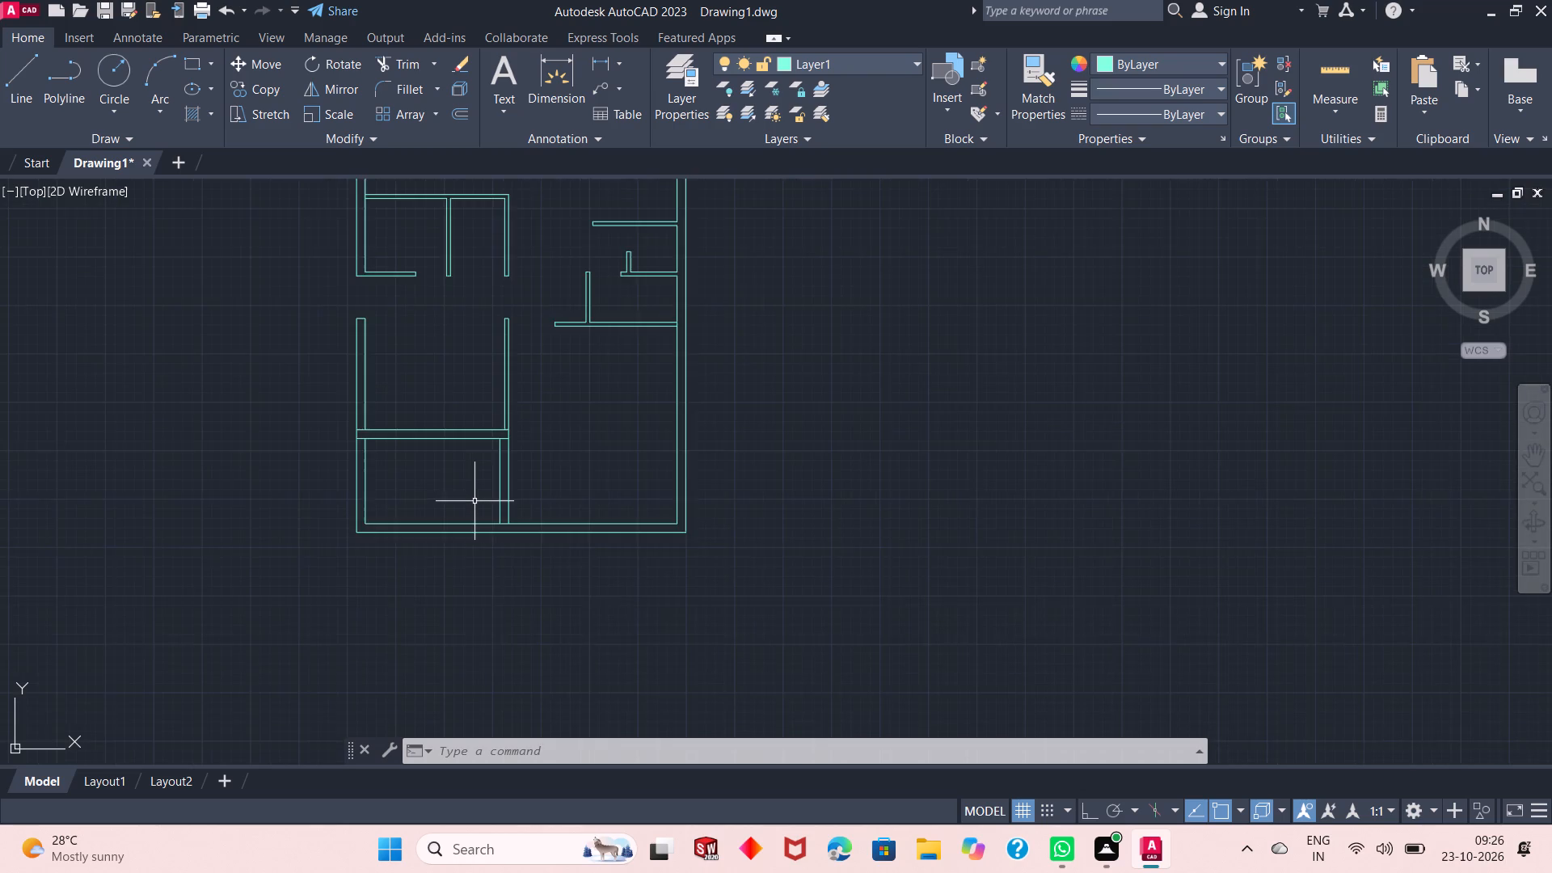
{"action": "scroll", "coordinate": [474, 501], "scroll_direction": "down", "scroll_amount": 1}
{"action": "scroll", "coordinate": [472, 240], "scroll_direction": "up", "scroll_amount": 2}
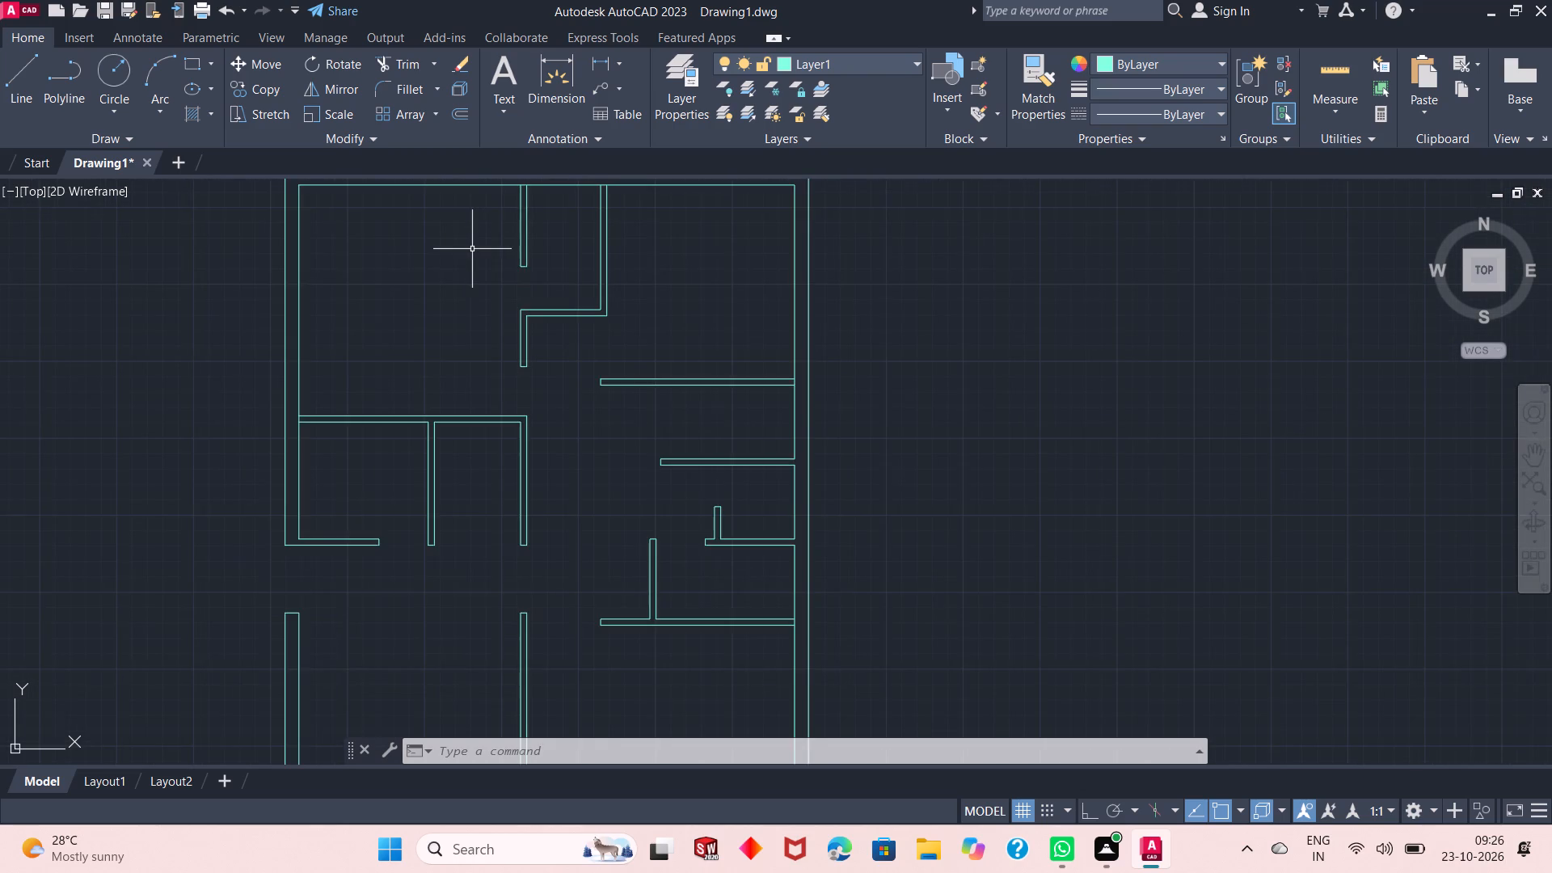
{"action": "scroll", "coordinate": [472, 251], "scroll_direction": "down", "scroll_amount": 1}
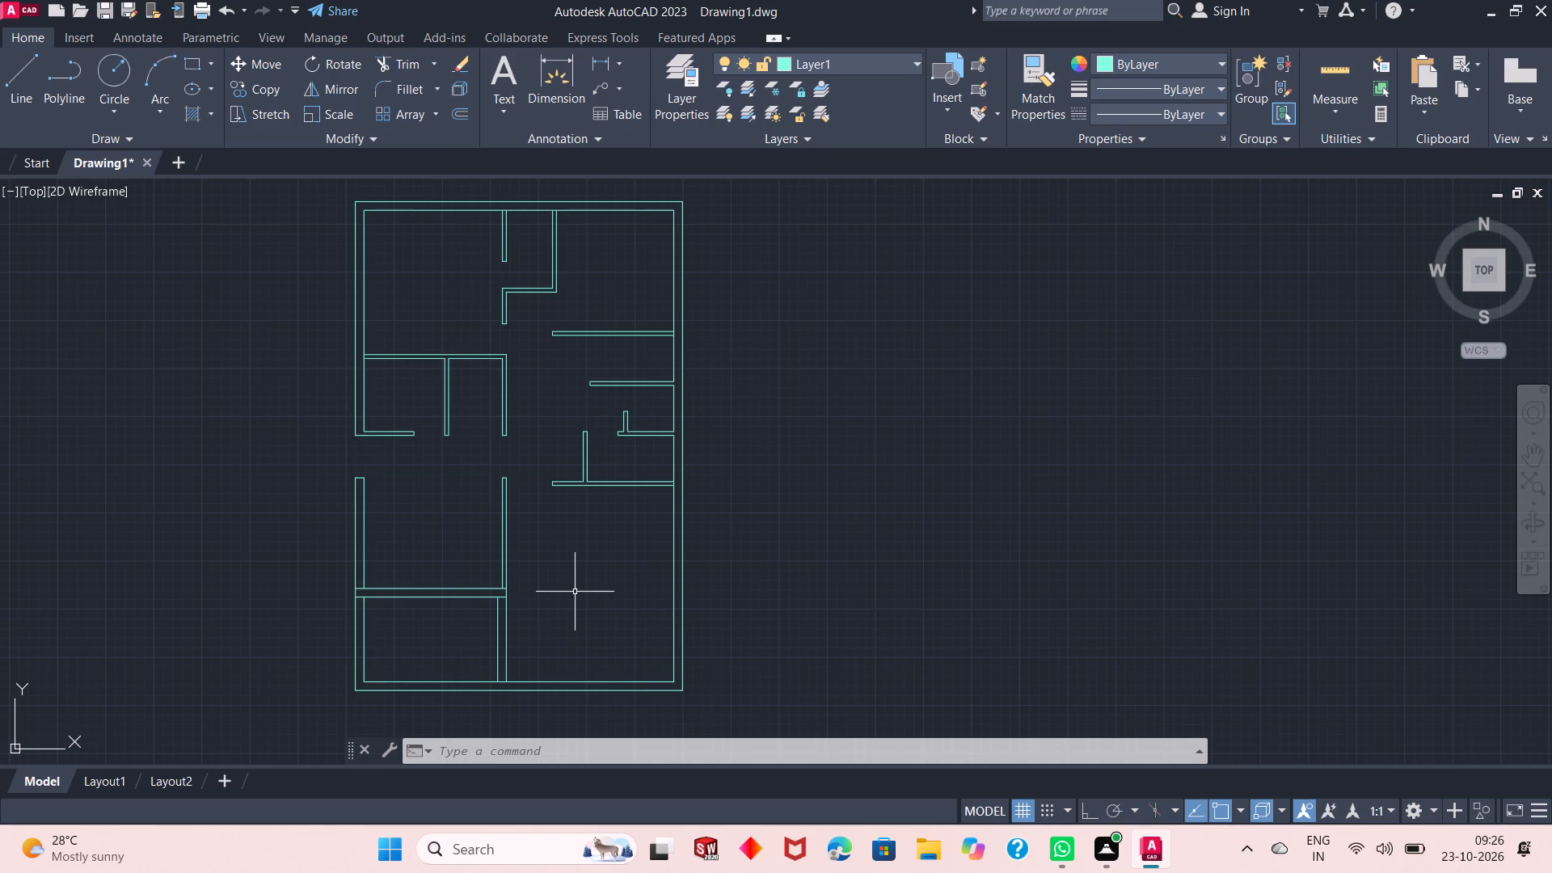
{"action": "scroll", "coordinate": [514, 546], "scroll_direction": "down", "scroll_amount": 2}
{"action": "scroll", "coordinate": [487, 613], "scroll_direction": "up", "scroll_amount": 3}
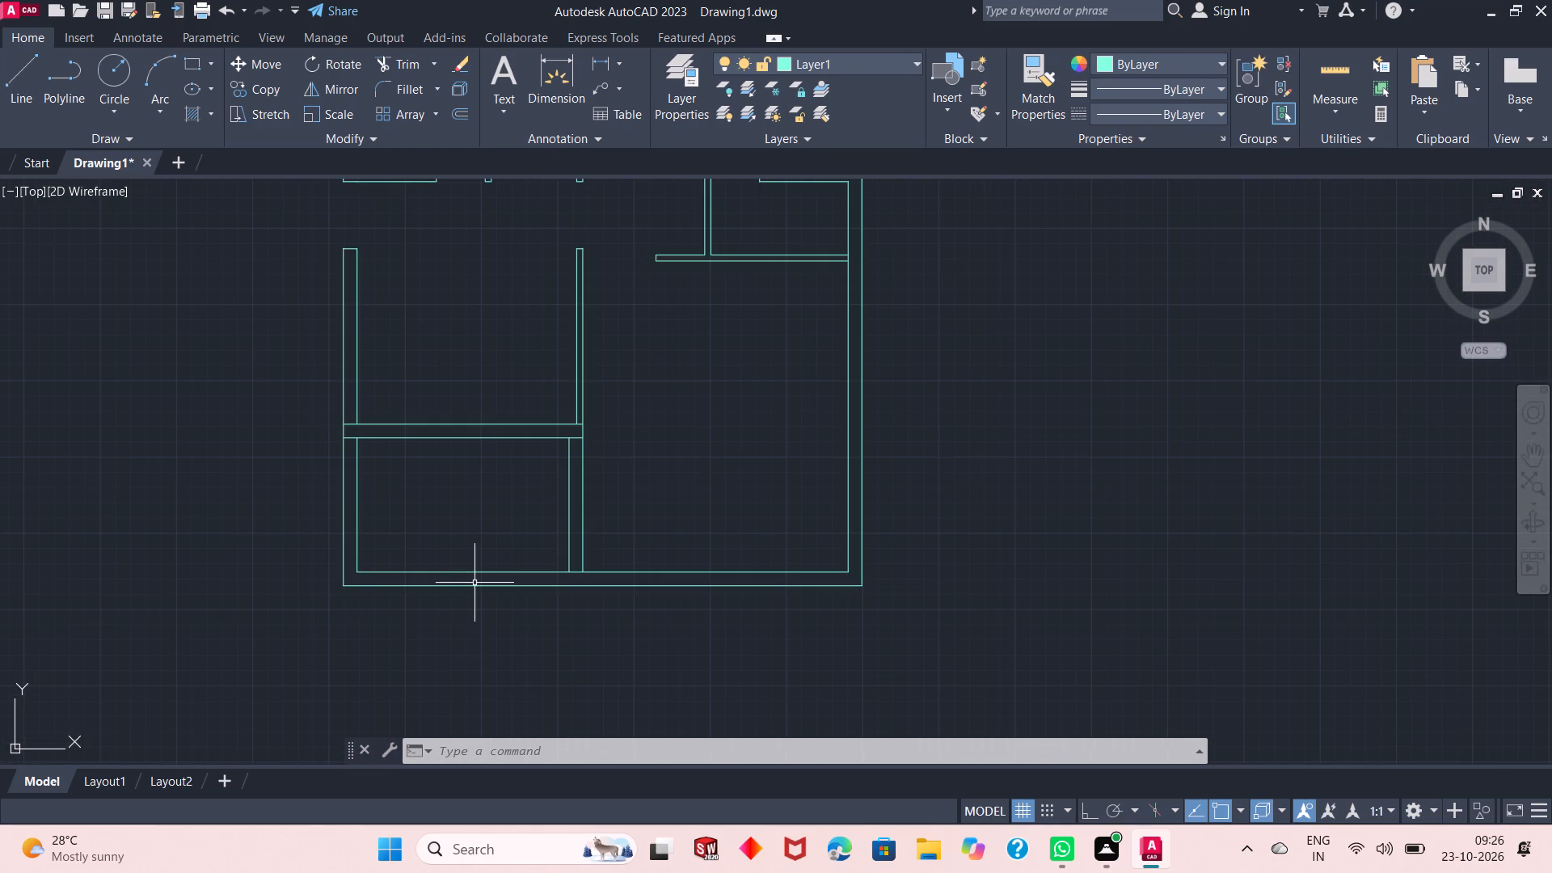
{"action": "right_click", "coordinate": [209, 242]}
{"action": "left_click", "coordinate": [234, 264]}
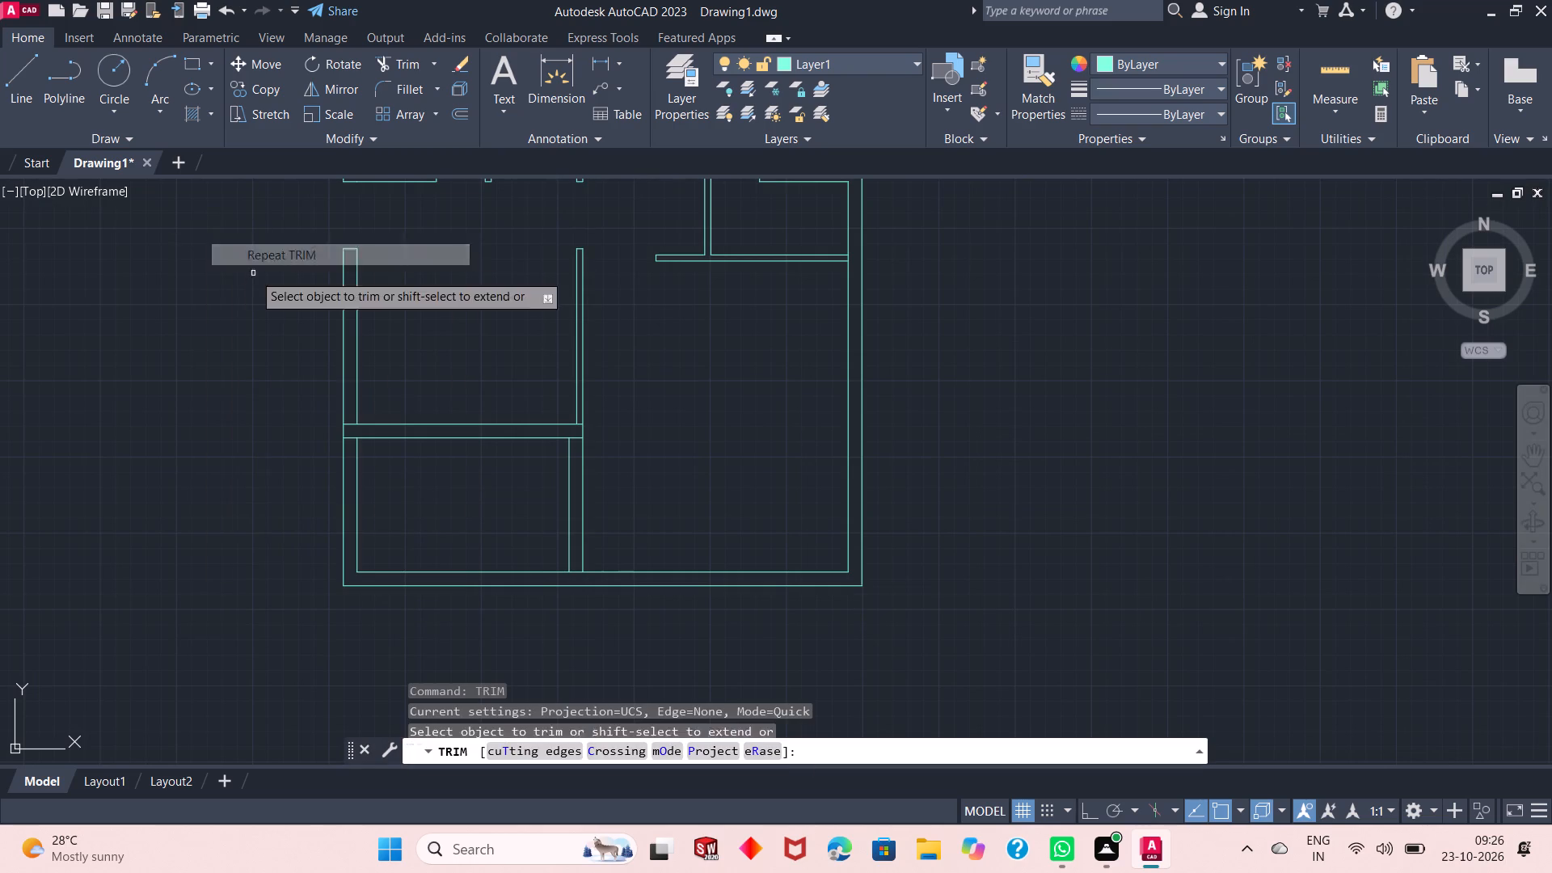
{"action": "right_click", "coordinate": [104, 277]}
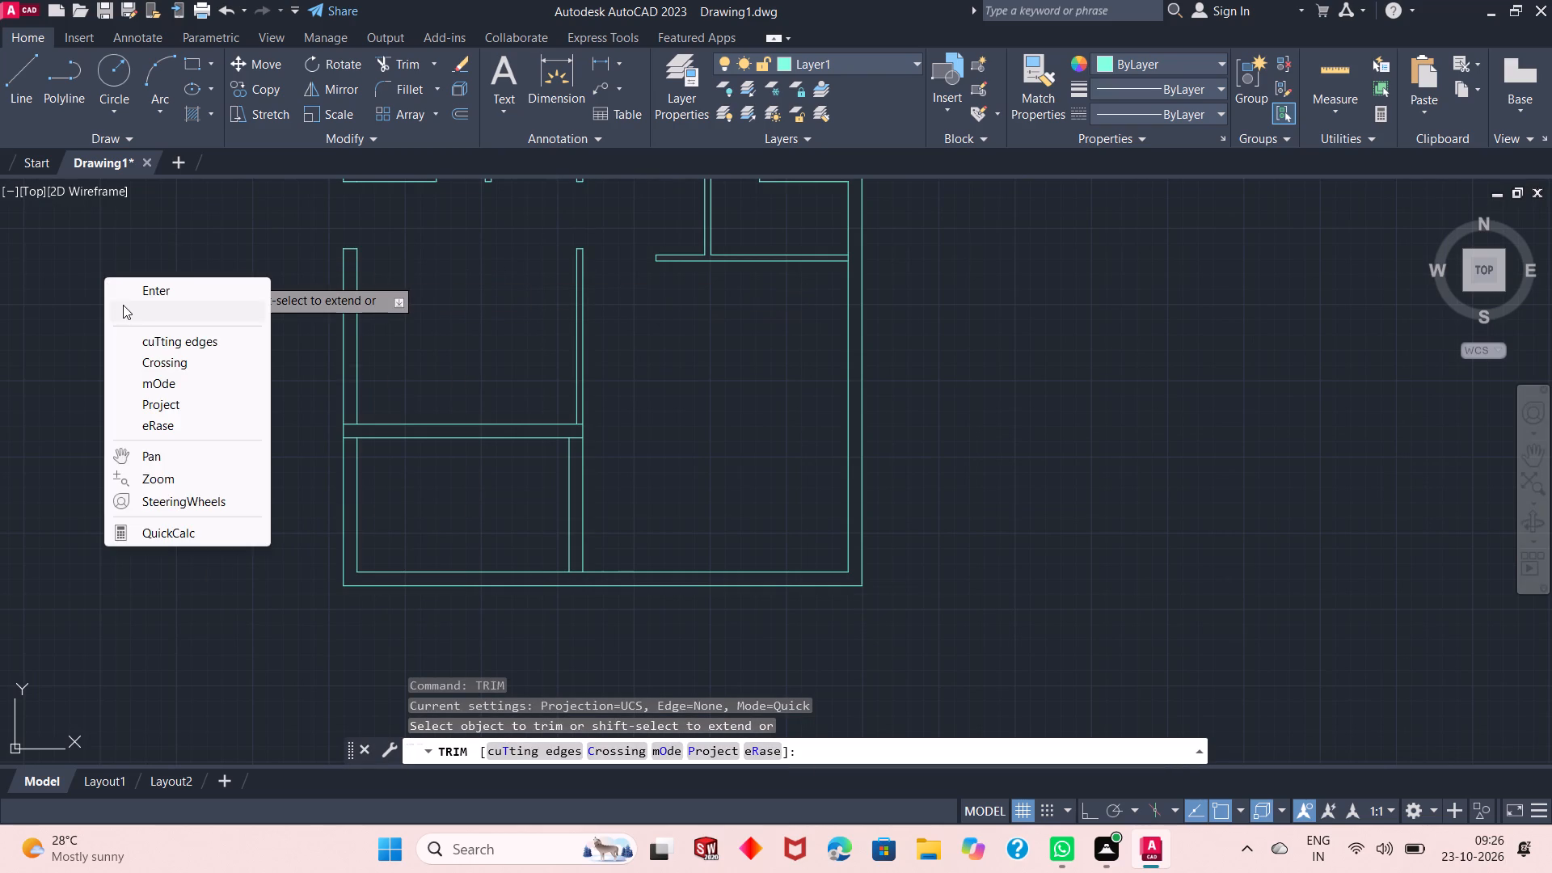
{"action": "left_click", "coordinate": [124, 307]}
Draw a horizontal line about 11'-7" long across the south-west room, from the west wall inner face's midpoint to the east wall's inner face.
{"action": "right_click", "coordinate": [136, 274]}
{"action": "left_click", "coordinate": [174, 298]}
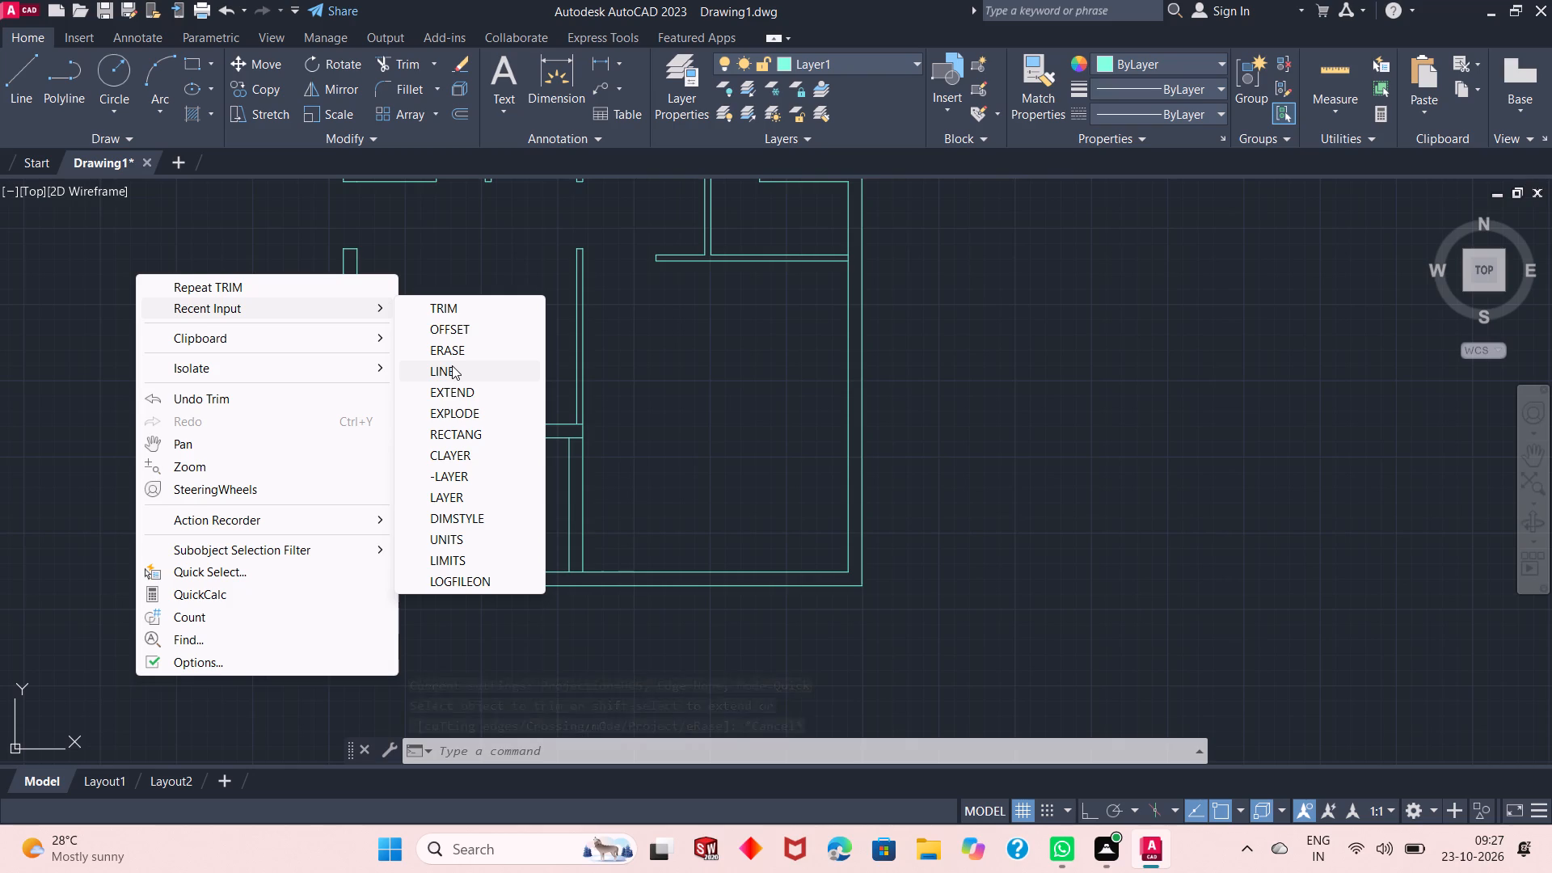
{"action": "left_click", "coordinate": [452, 365]}
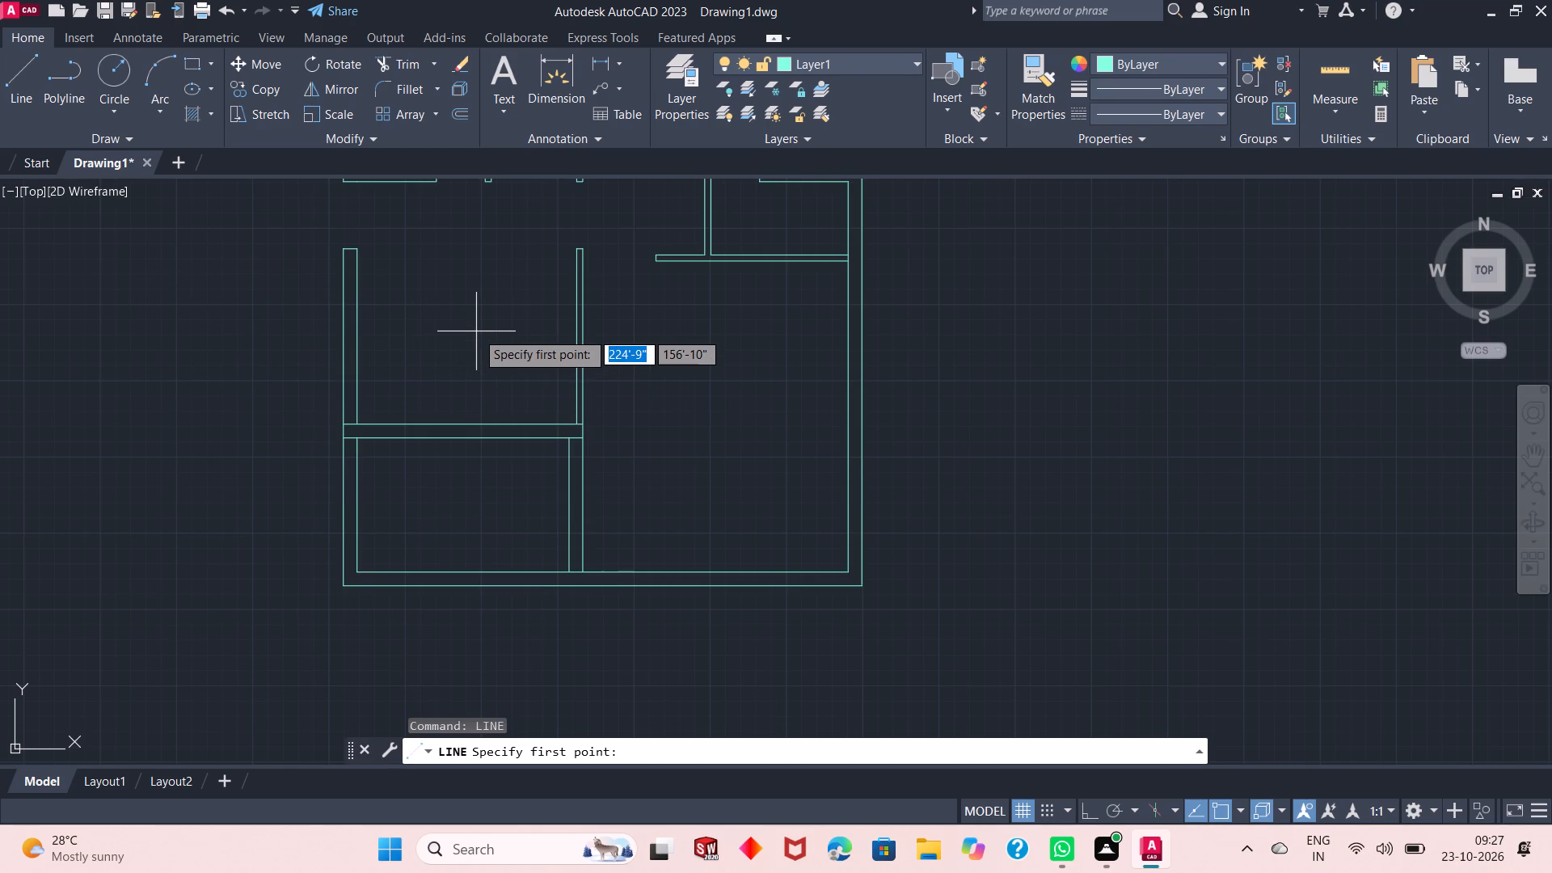
{"action": "left_click", "coordinate": [355, 507]}
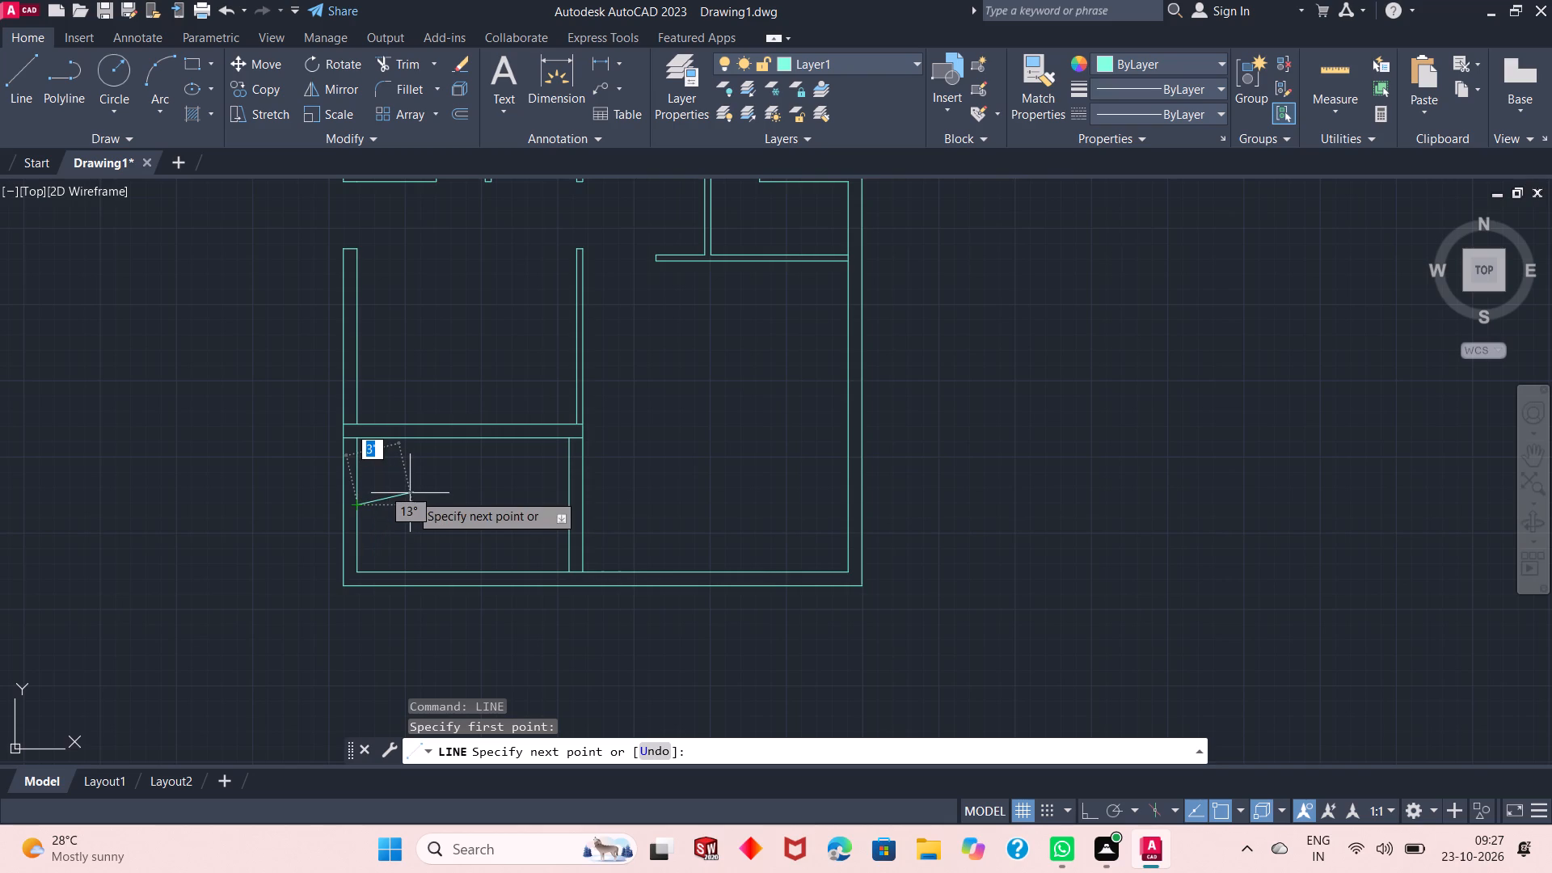
{"action": "key", "text": "F8"}
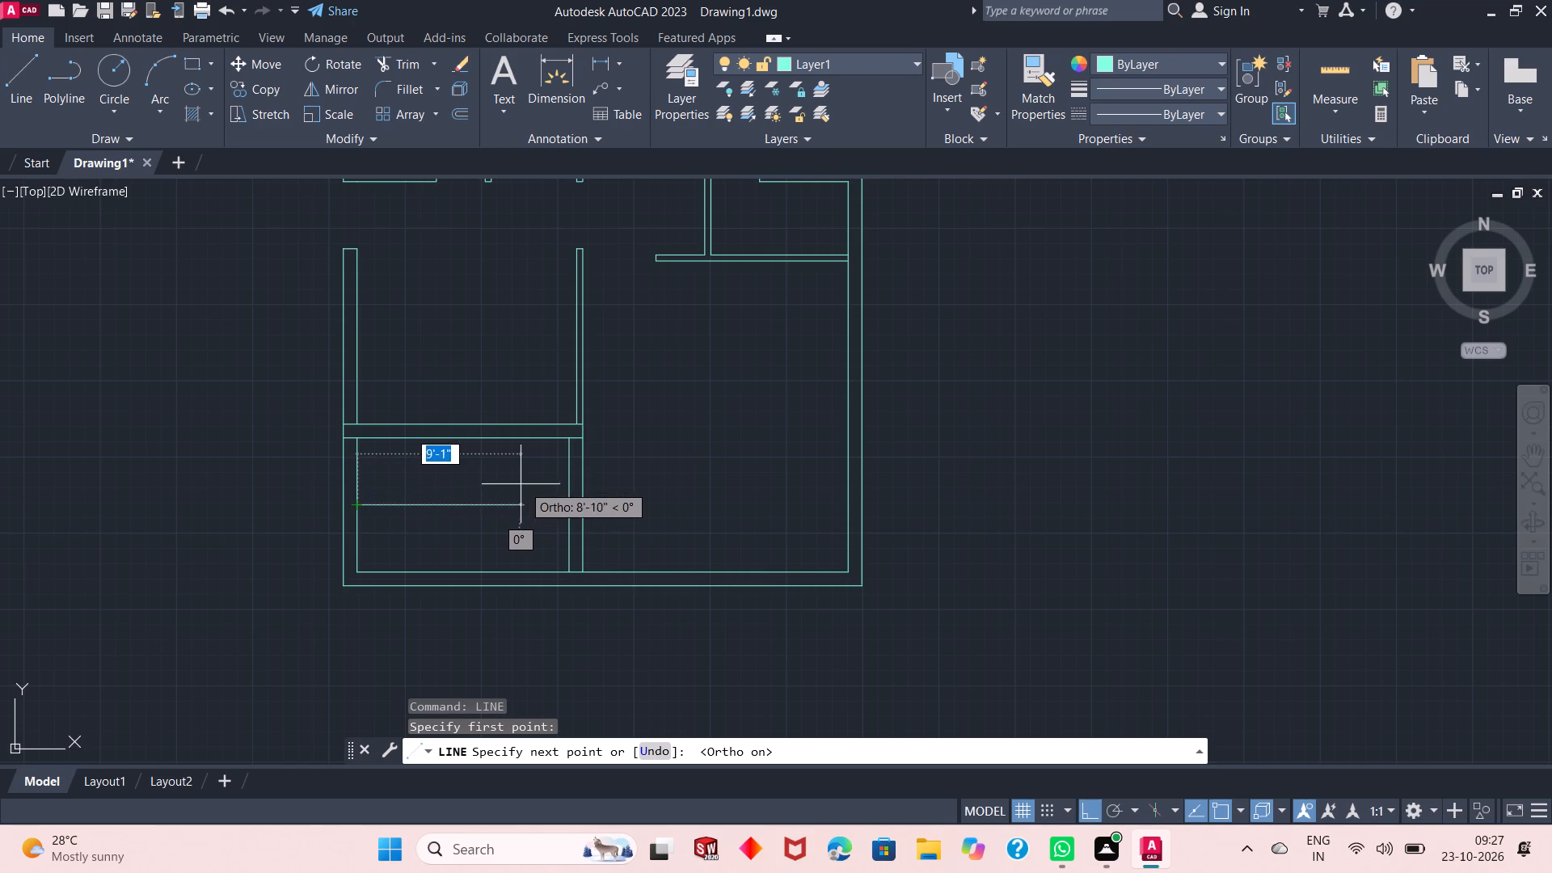
{"action": "left_click", "coordinate": [572, 504]}
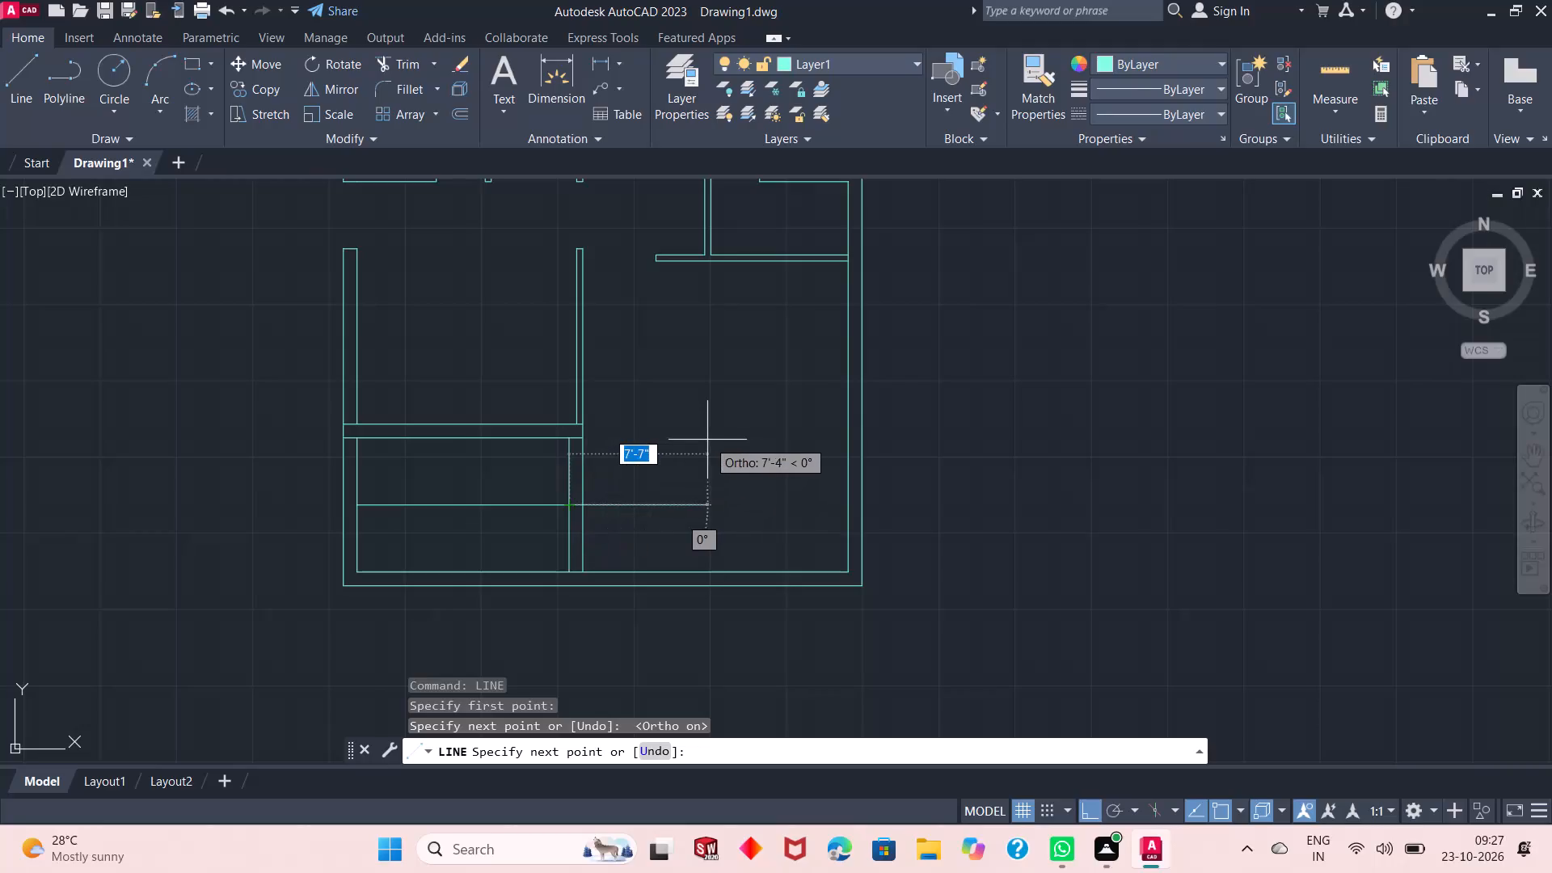
{"action": "right_click", "coordinate": [756, 424]}
{"action": "left_click", "coordinate": [775, 441]}
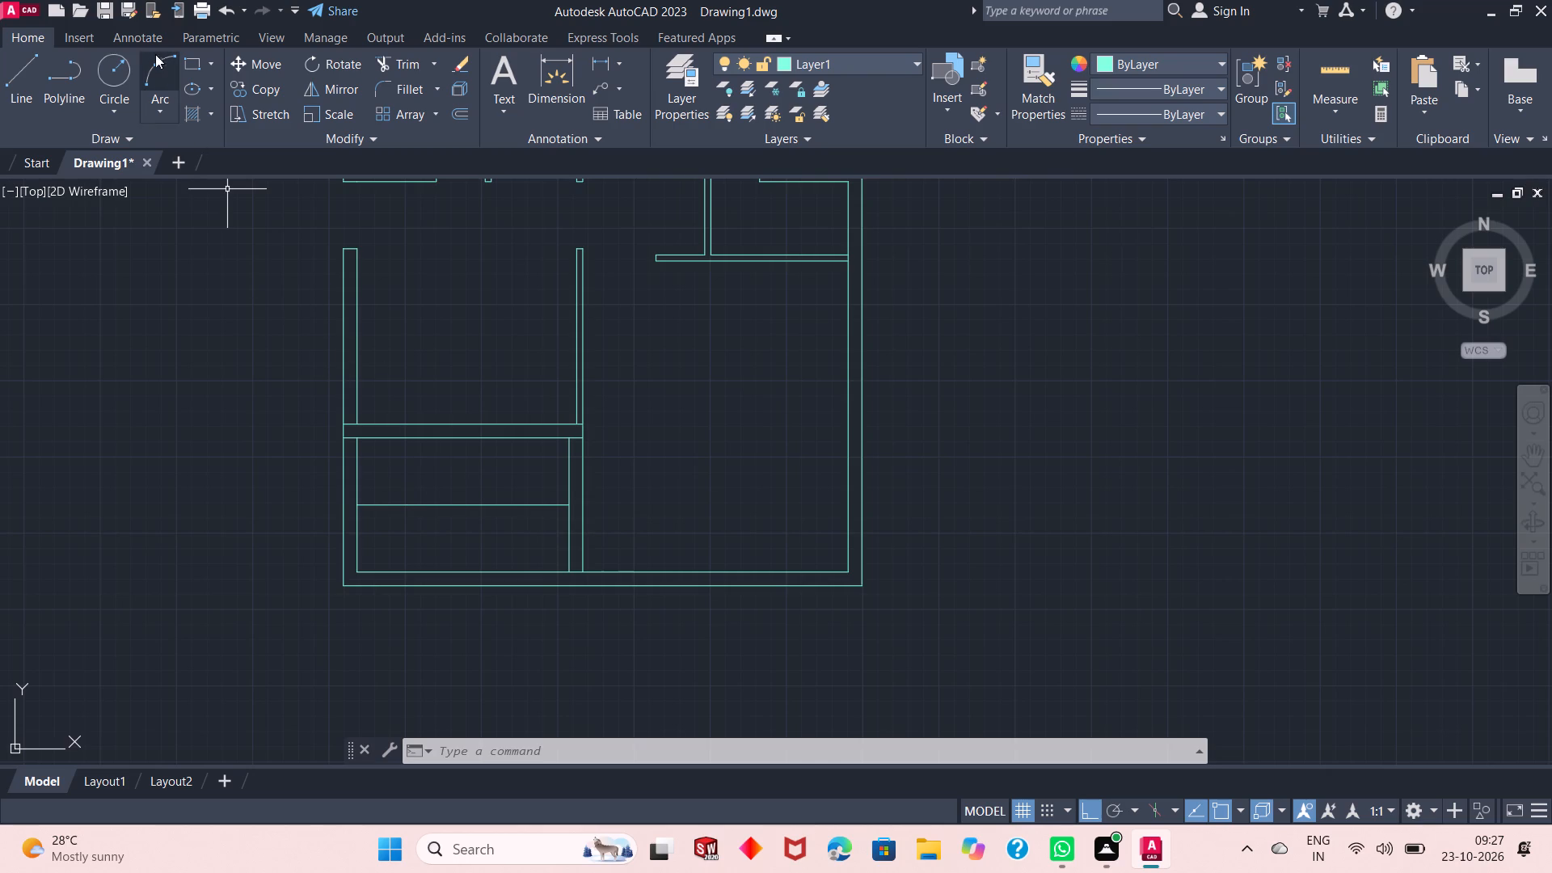
Draw a line 4" west from the south-west room's north-east inner corner, continuing straight south to the horizontal mid-line.
{"action": "left_click", "coordinate": [34, 70]}
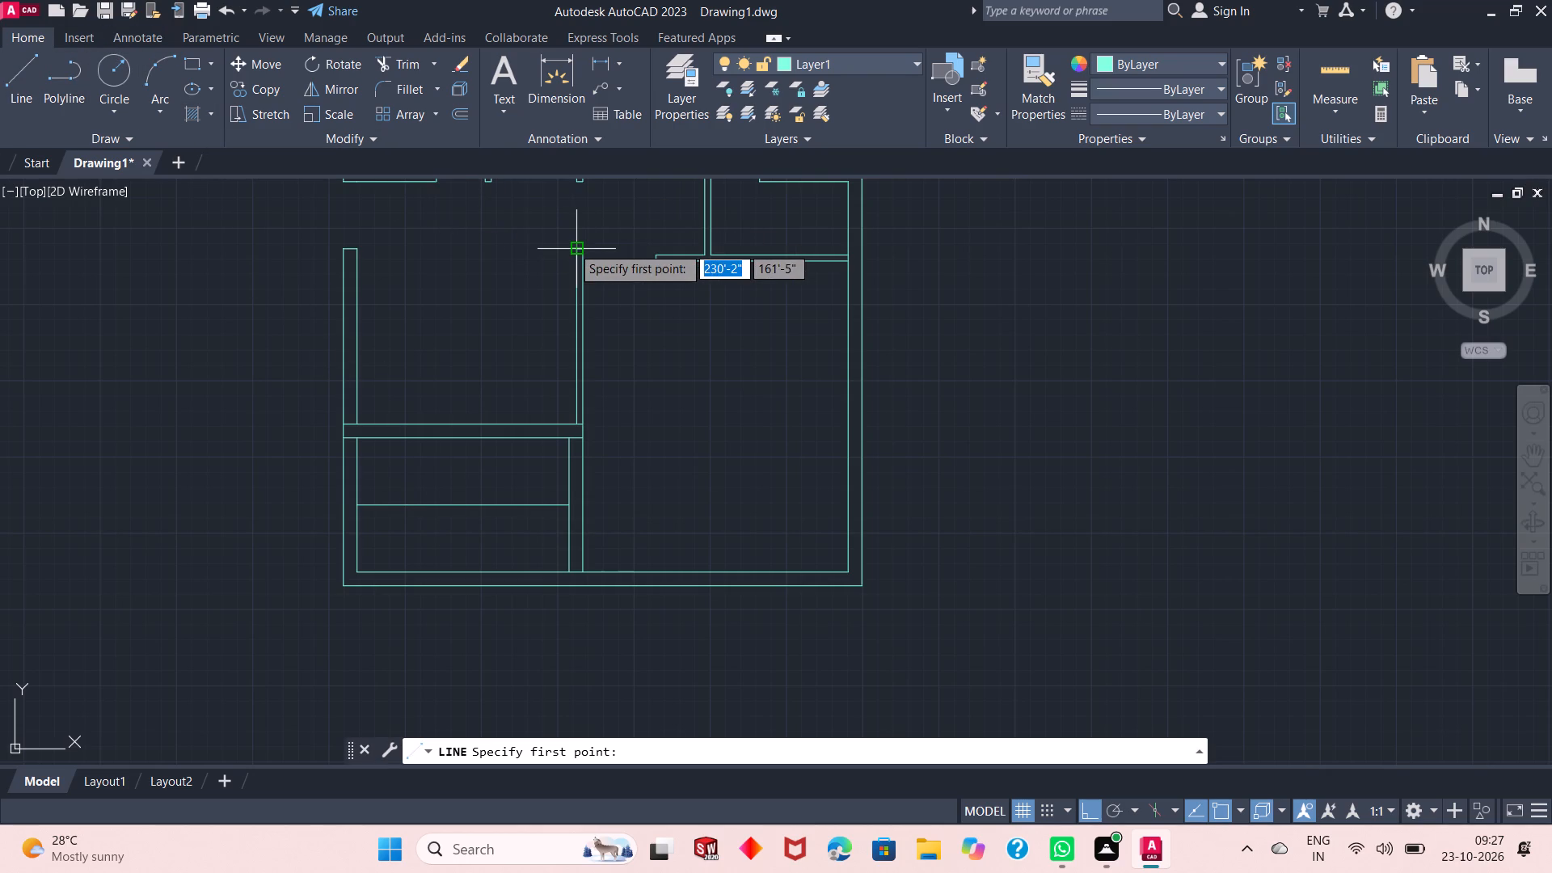
{"action": "left_click", "coordinate": [567, 438]}
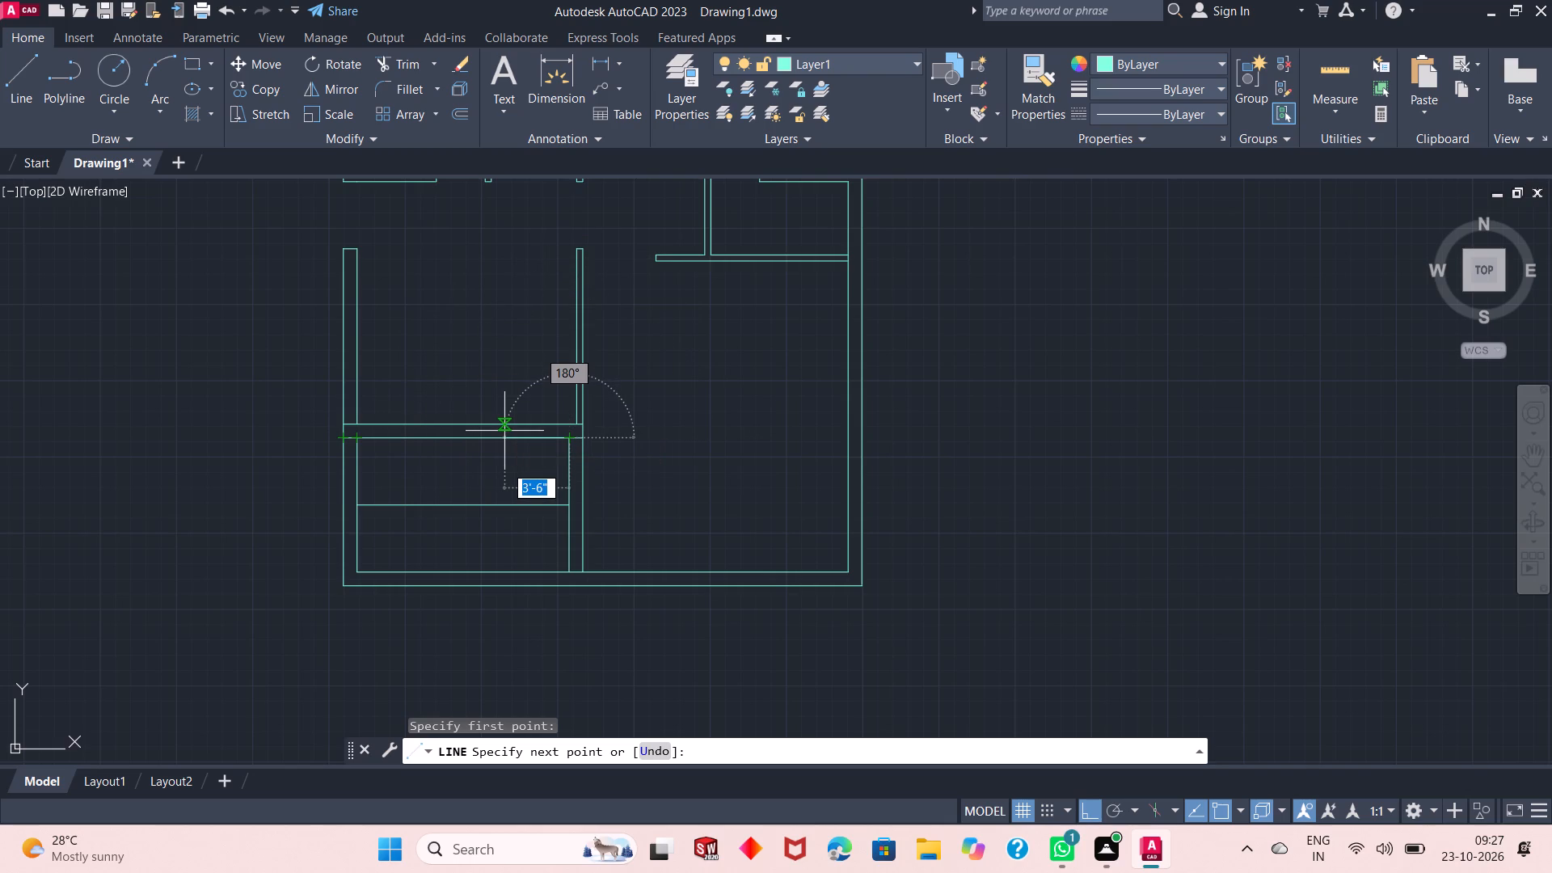
{"action": "key", "text": "4"}
{"action": "key", "text": "shift+quotedbl"}
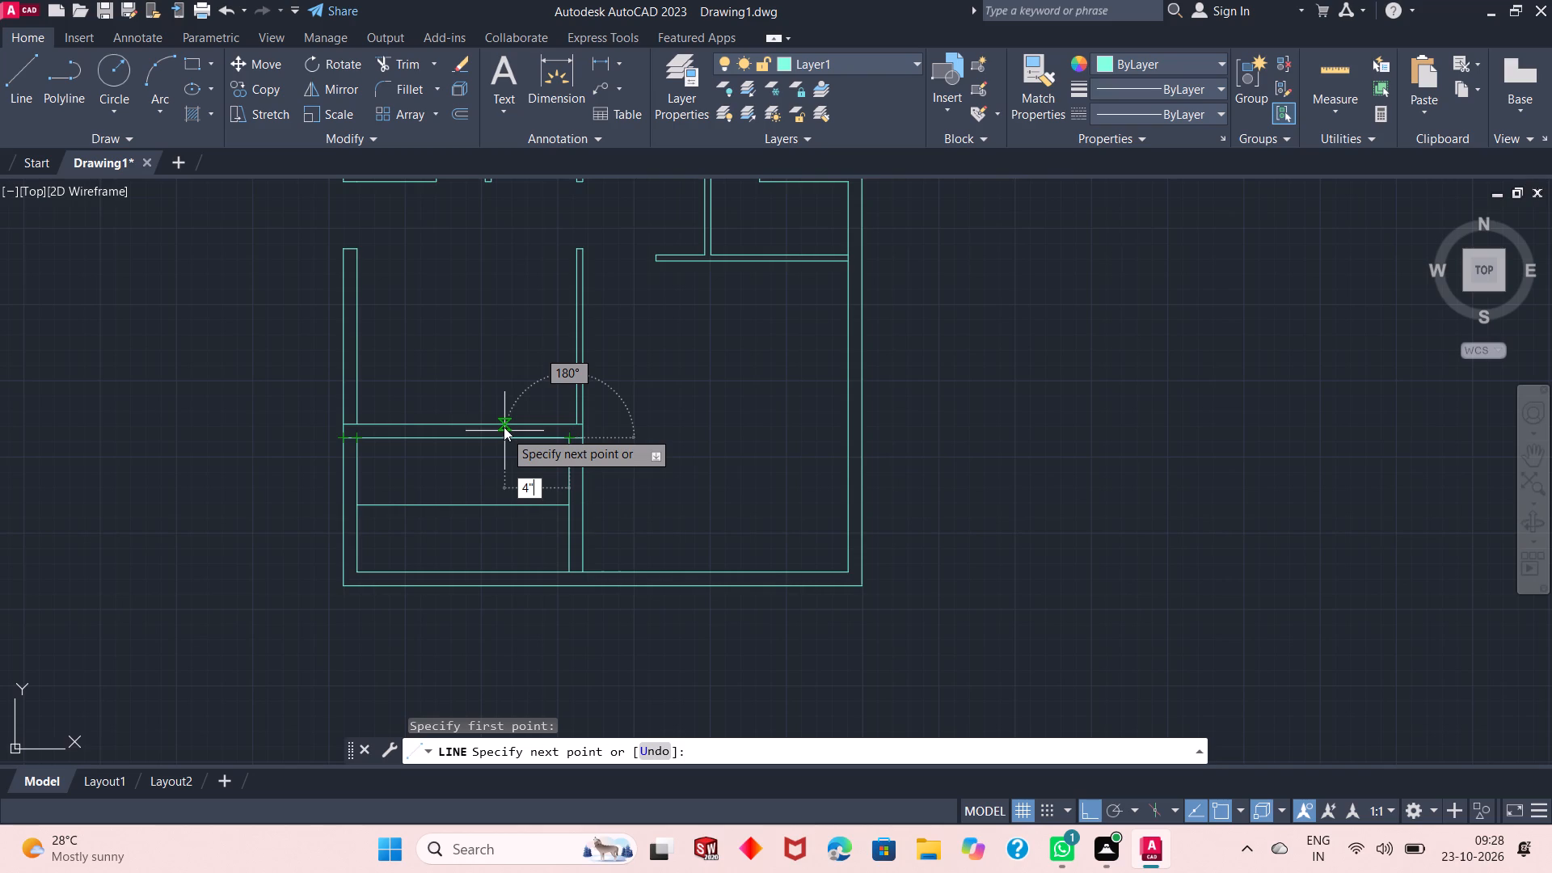
{"action": "key", "text": "Return"}
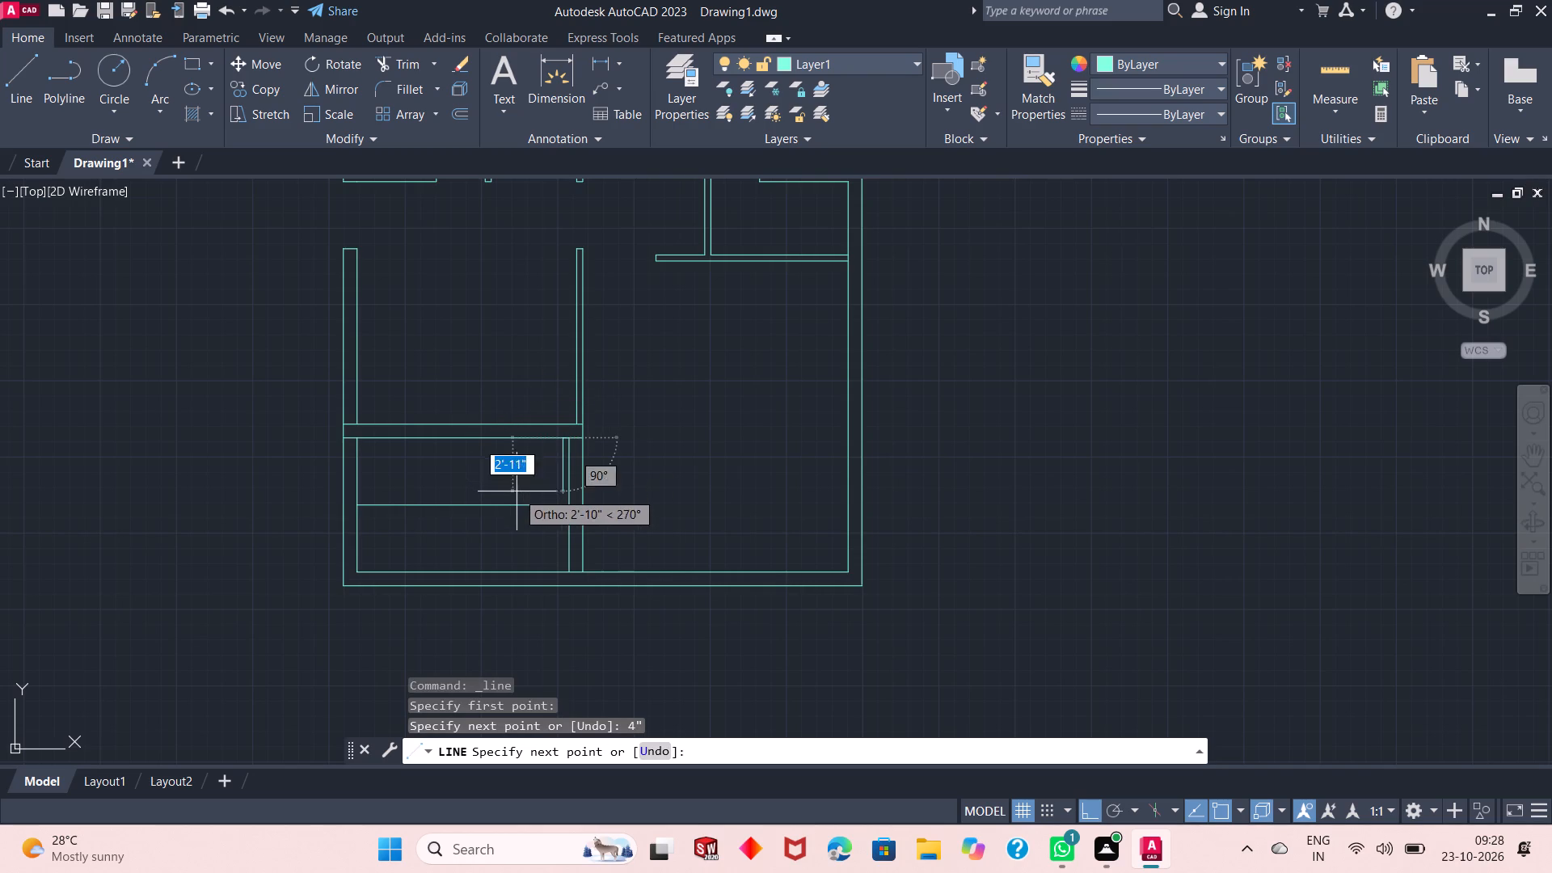
{"action": "scroll", "coordinate": [528, 496], "scroll_direction": "up", "scroll_amount": 2}
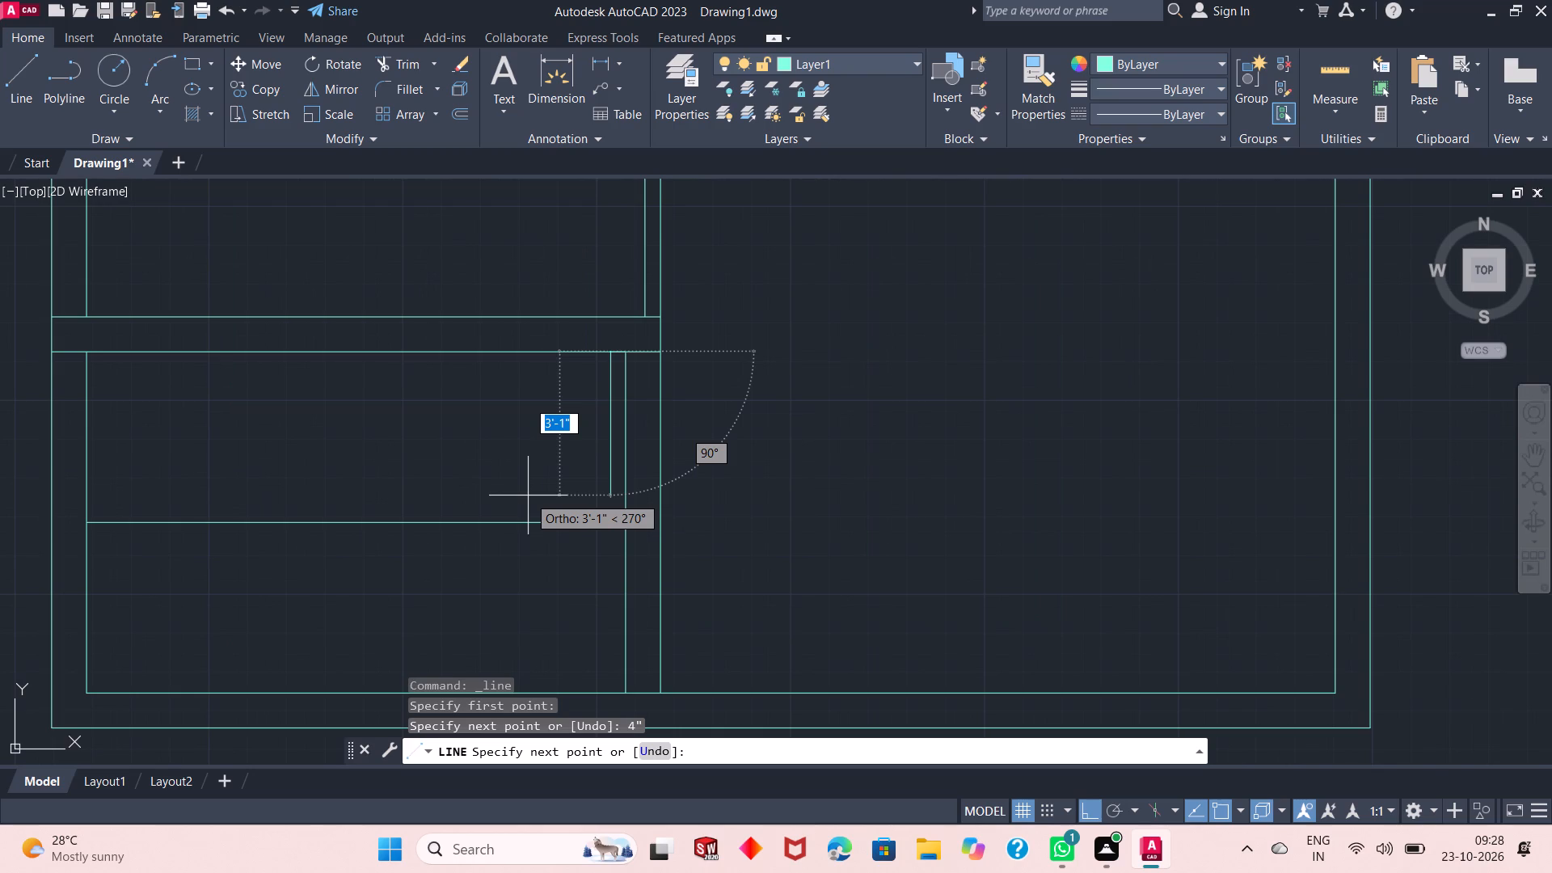
{"action": "left_click", "coordinate": [608, 523]}
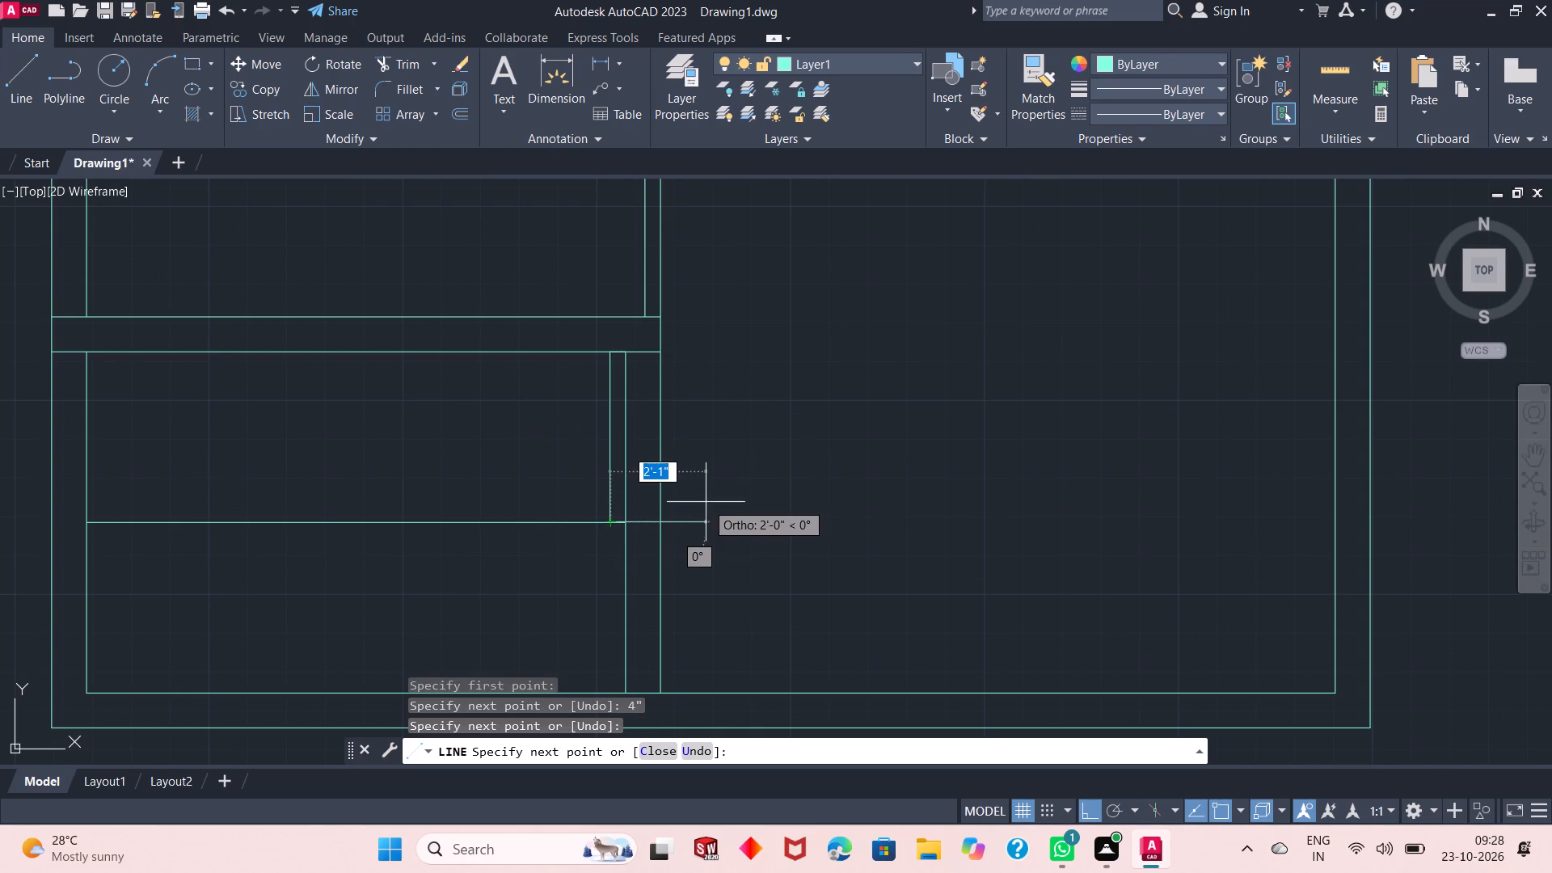
{"action": "right_click", "coordinate": [706, 502]}
{"action": "left_click", "coordinate": [737, 510]}
Offset the short vertical line in the room's north half 8" west, and offset the resulting line another 8" west.
{"action": "right_click", "coordinate": [708, 434]}
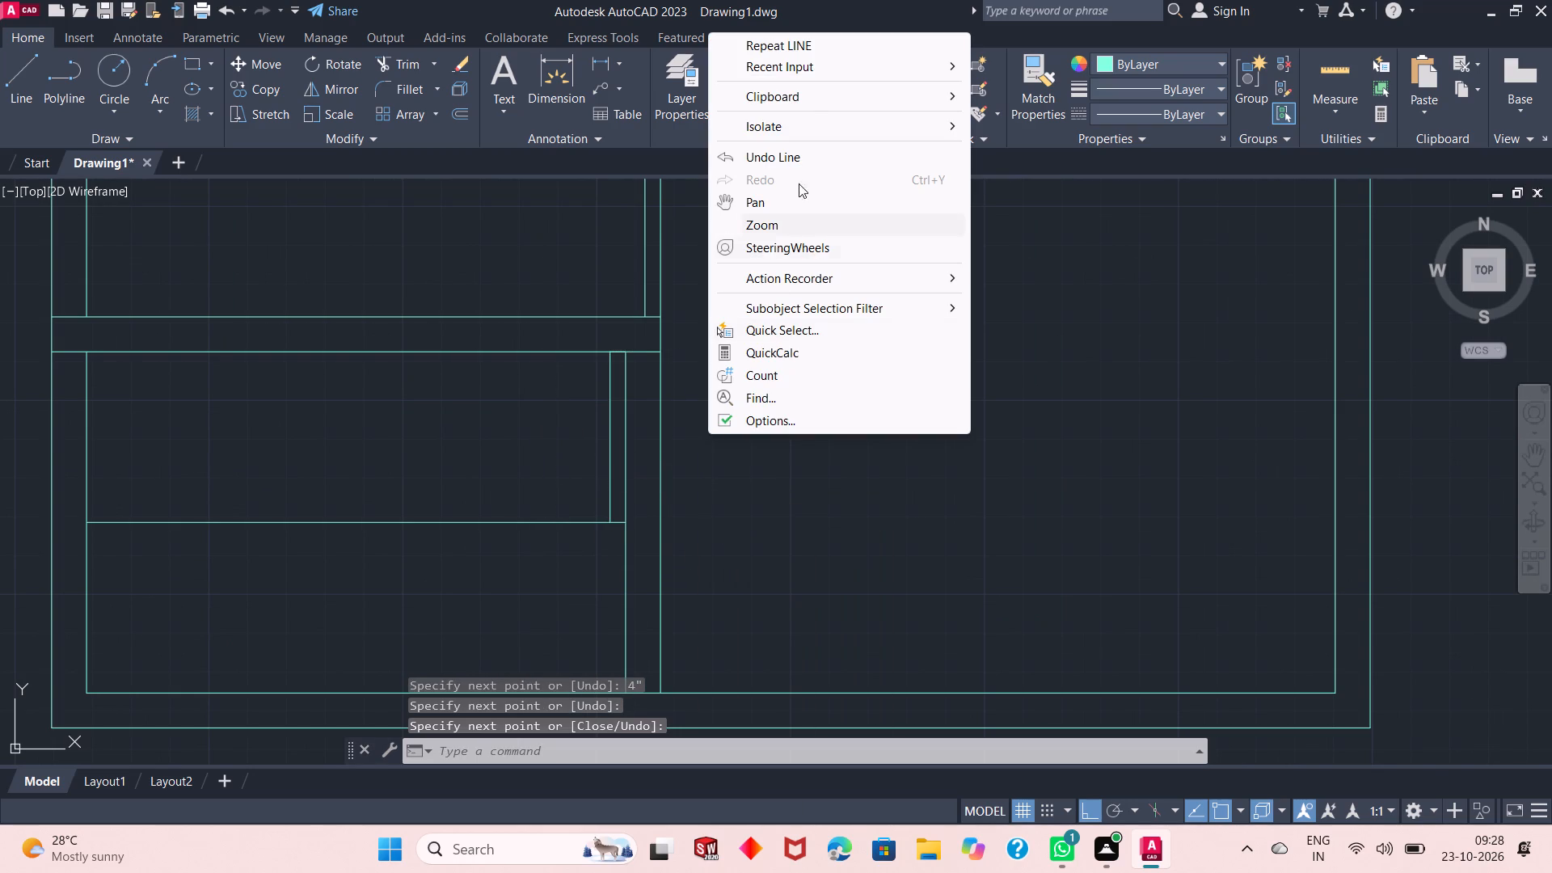
{"action": "left_click", "coordinate": [810, 70]}
{"action": "left_click", "coordinate": [1075, 117]}
{"action": "right_click", "coordinate": [927, 200]}
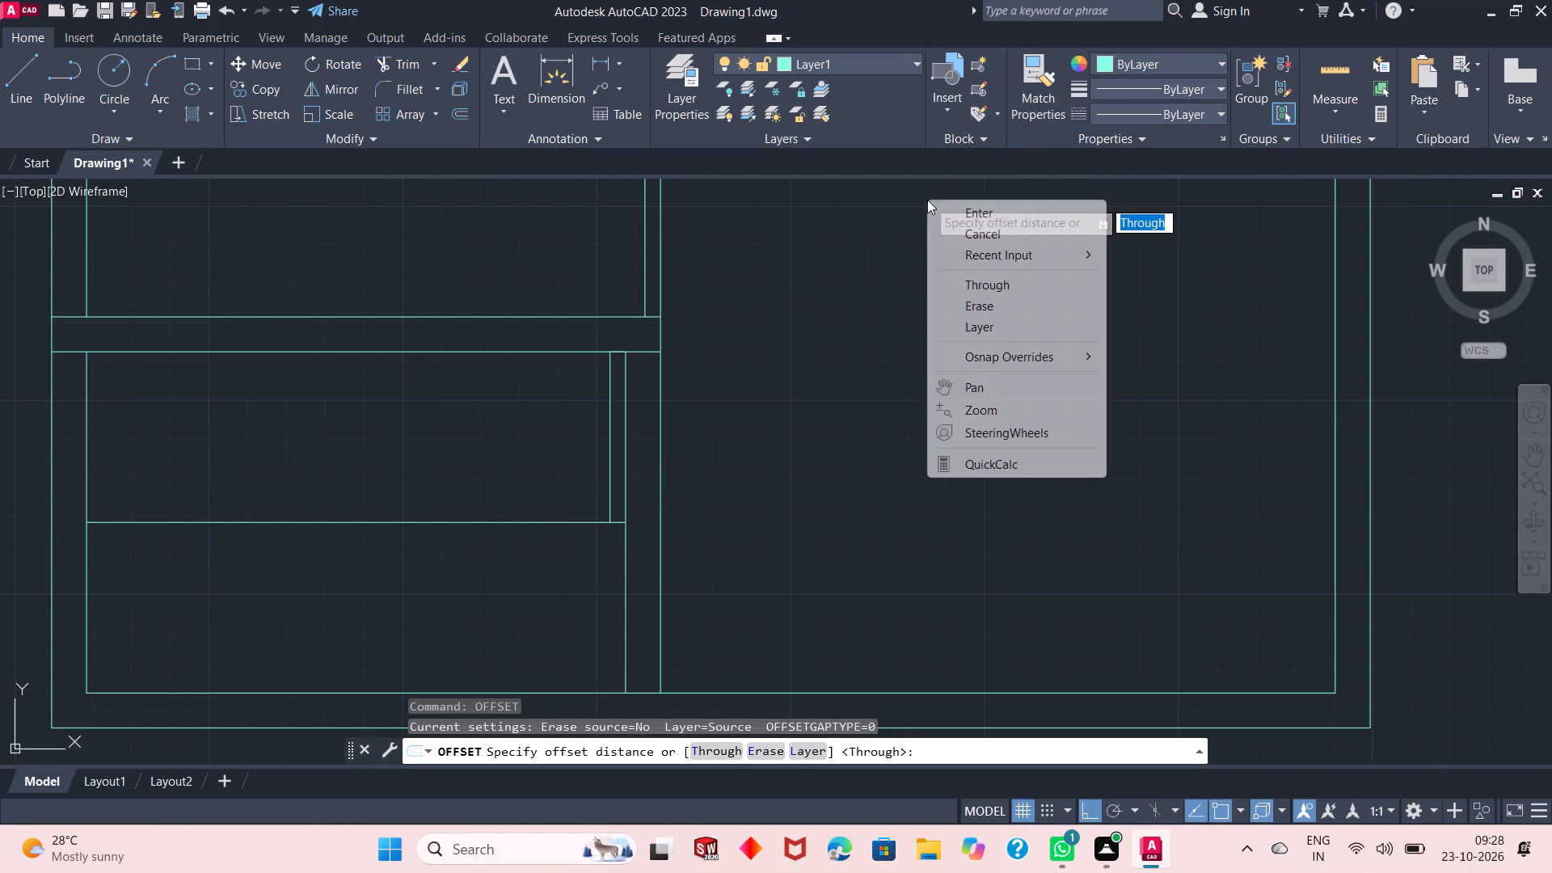
{"action": "left_click", "coordinate": [942, 206]}
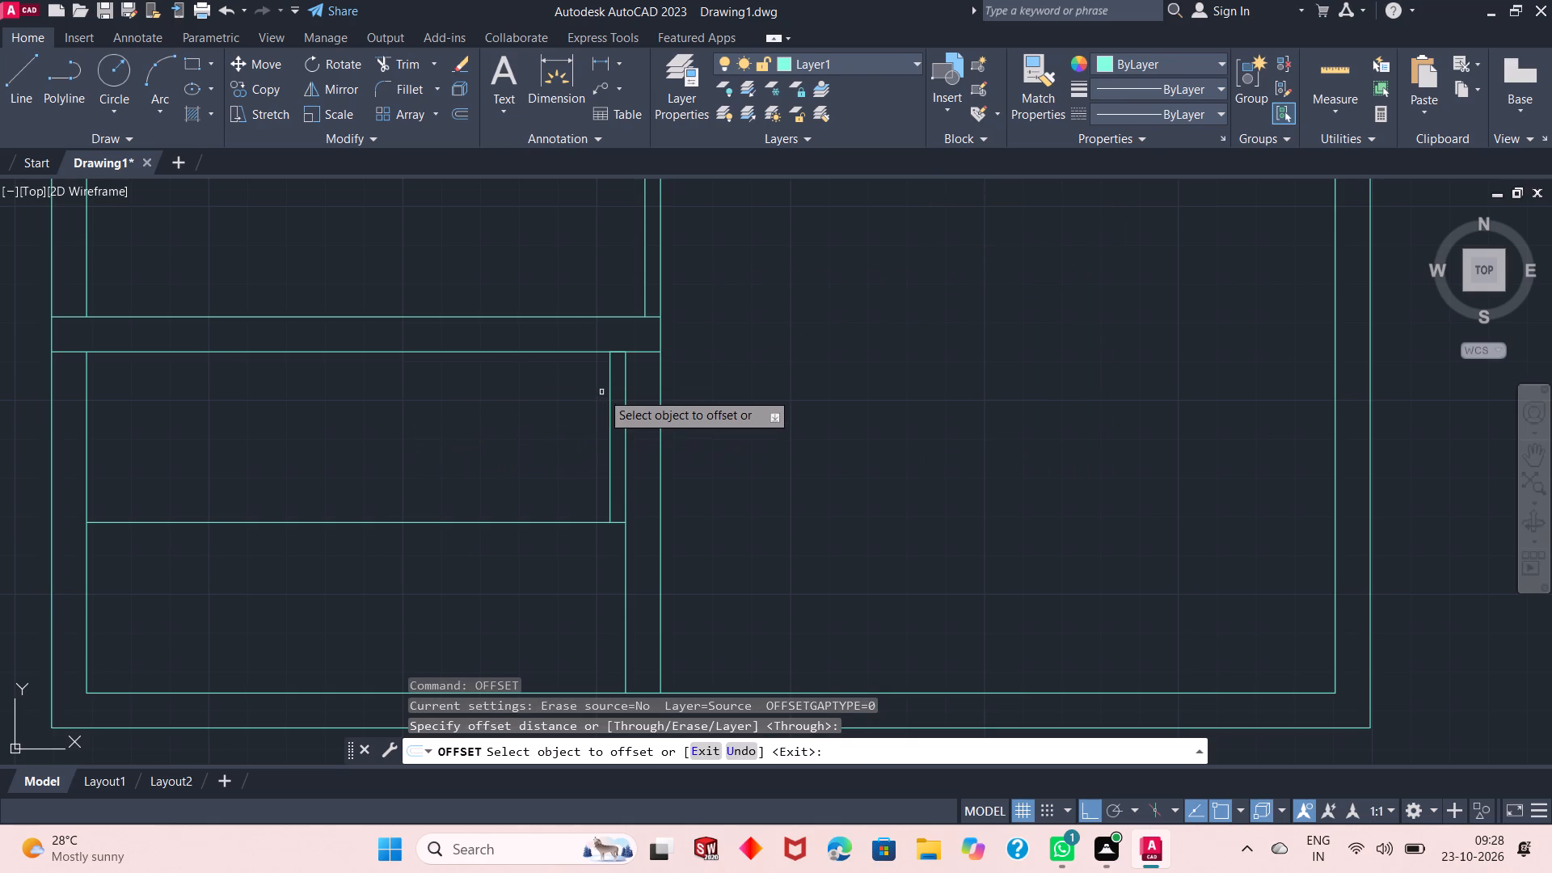
{"action": "left_click", "coordinate": [615, 374]}
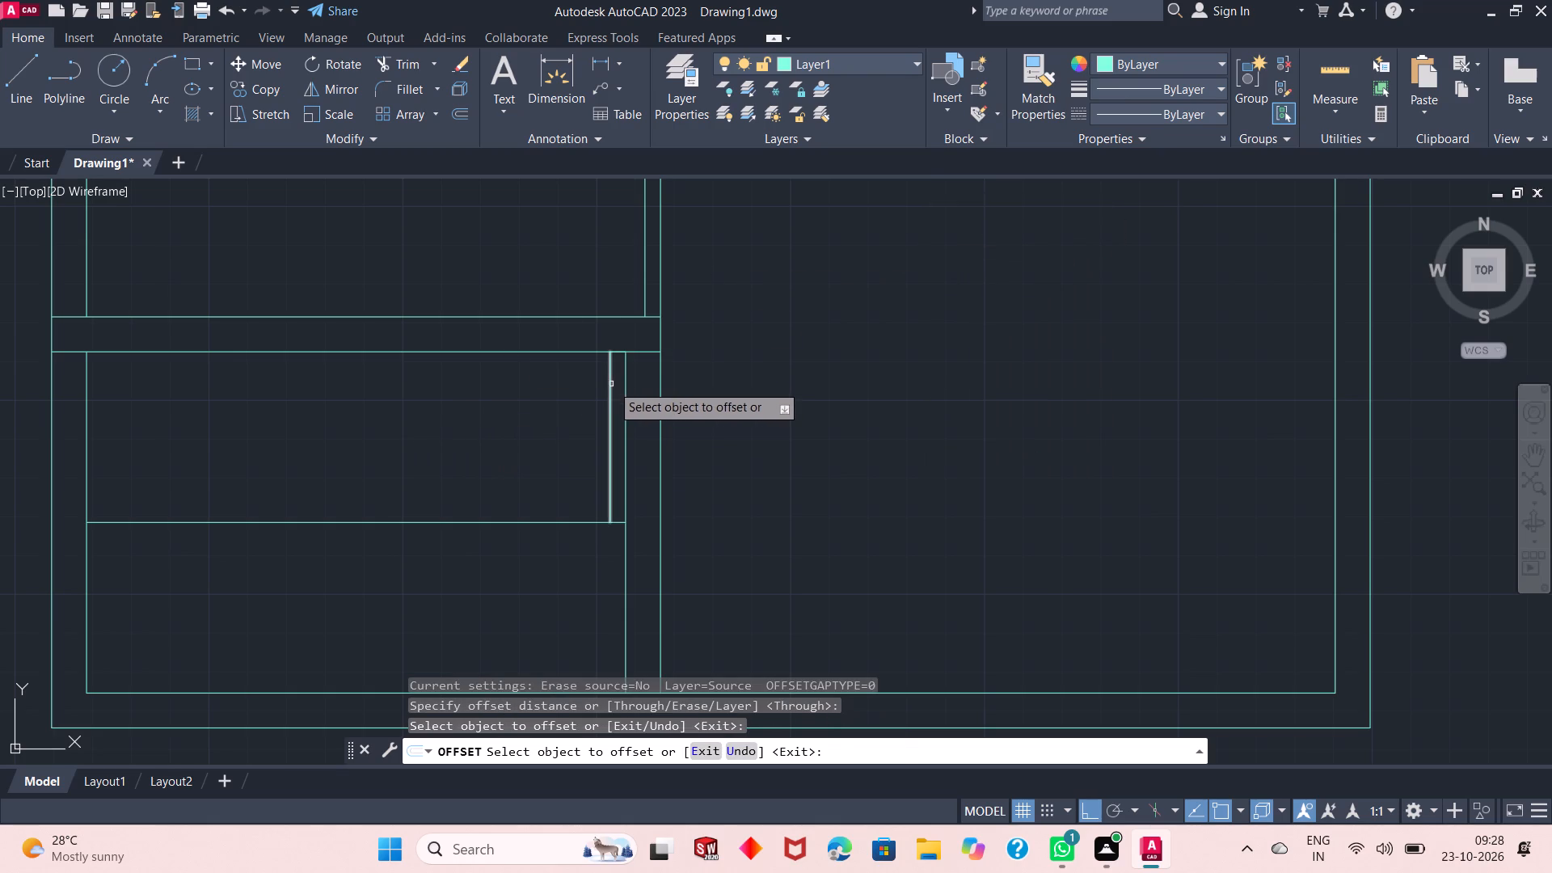
{"action": "left_click", "coordinate": [612, 384]}
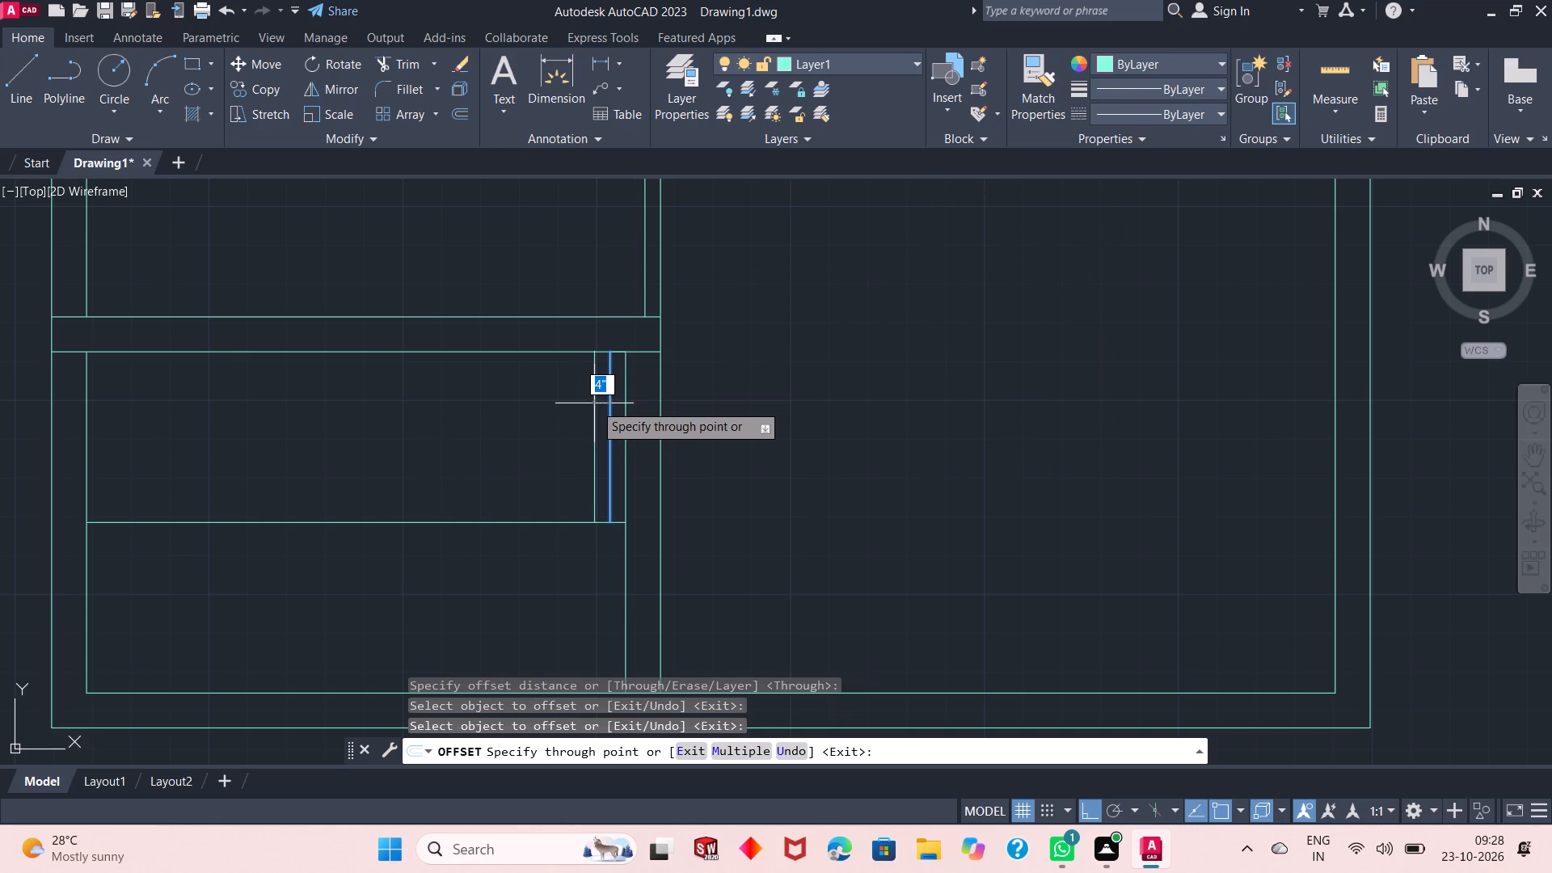
{"action": "key", "text": "8"}
{"action": "key", "text": "shift+quotedbl"}
{"action": "key", "text": "Return"}
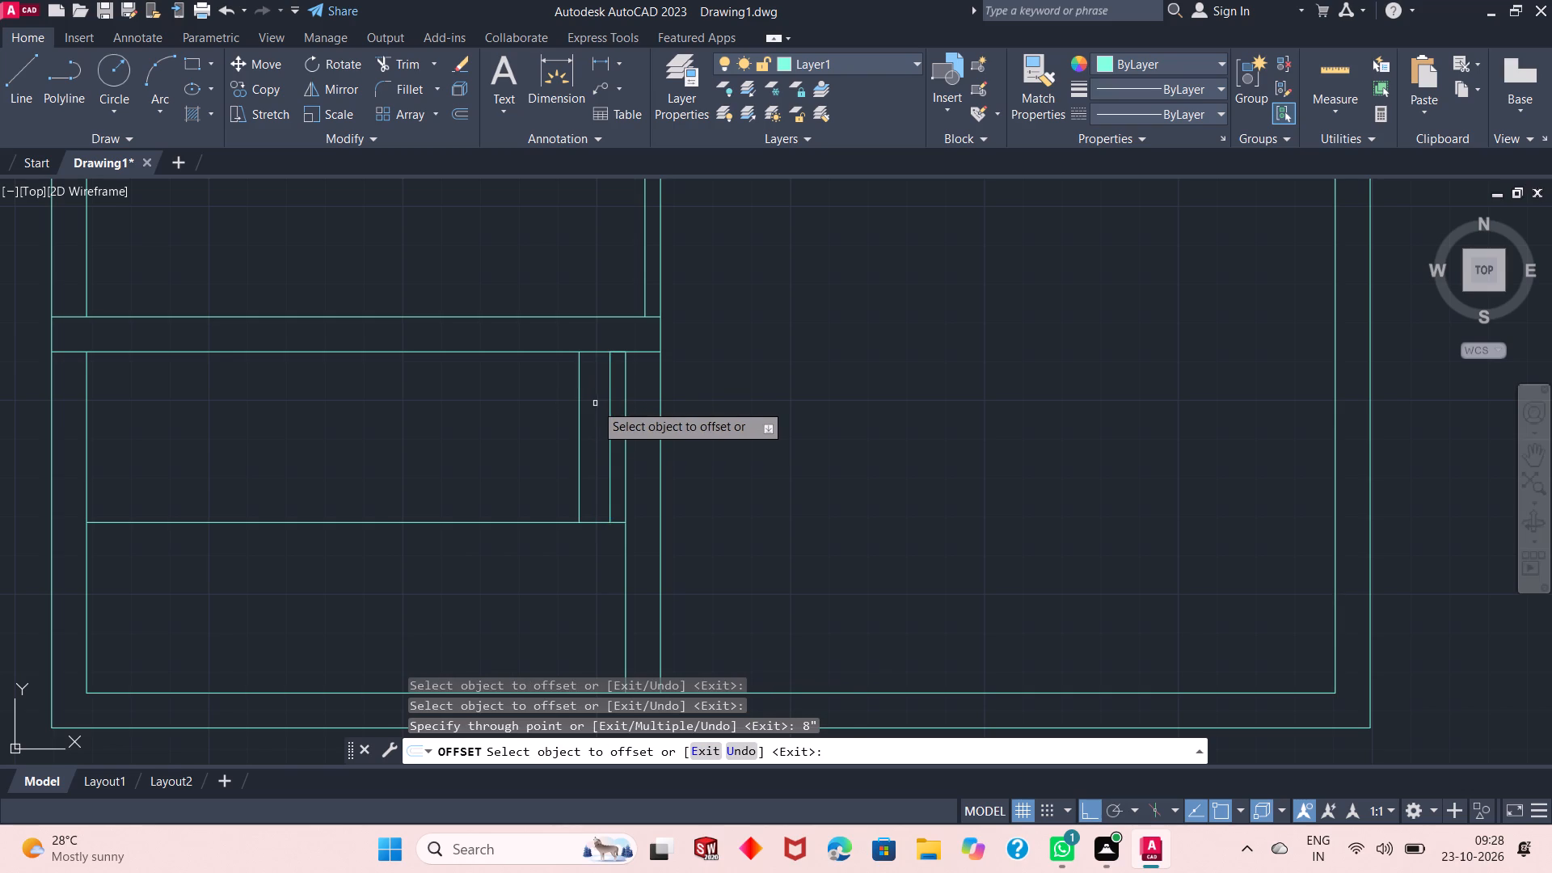
{"action": "left_click", "coordinate": [581, 423]}
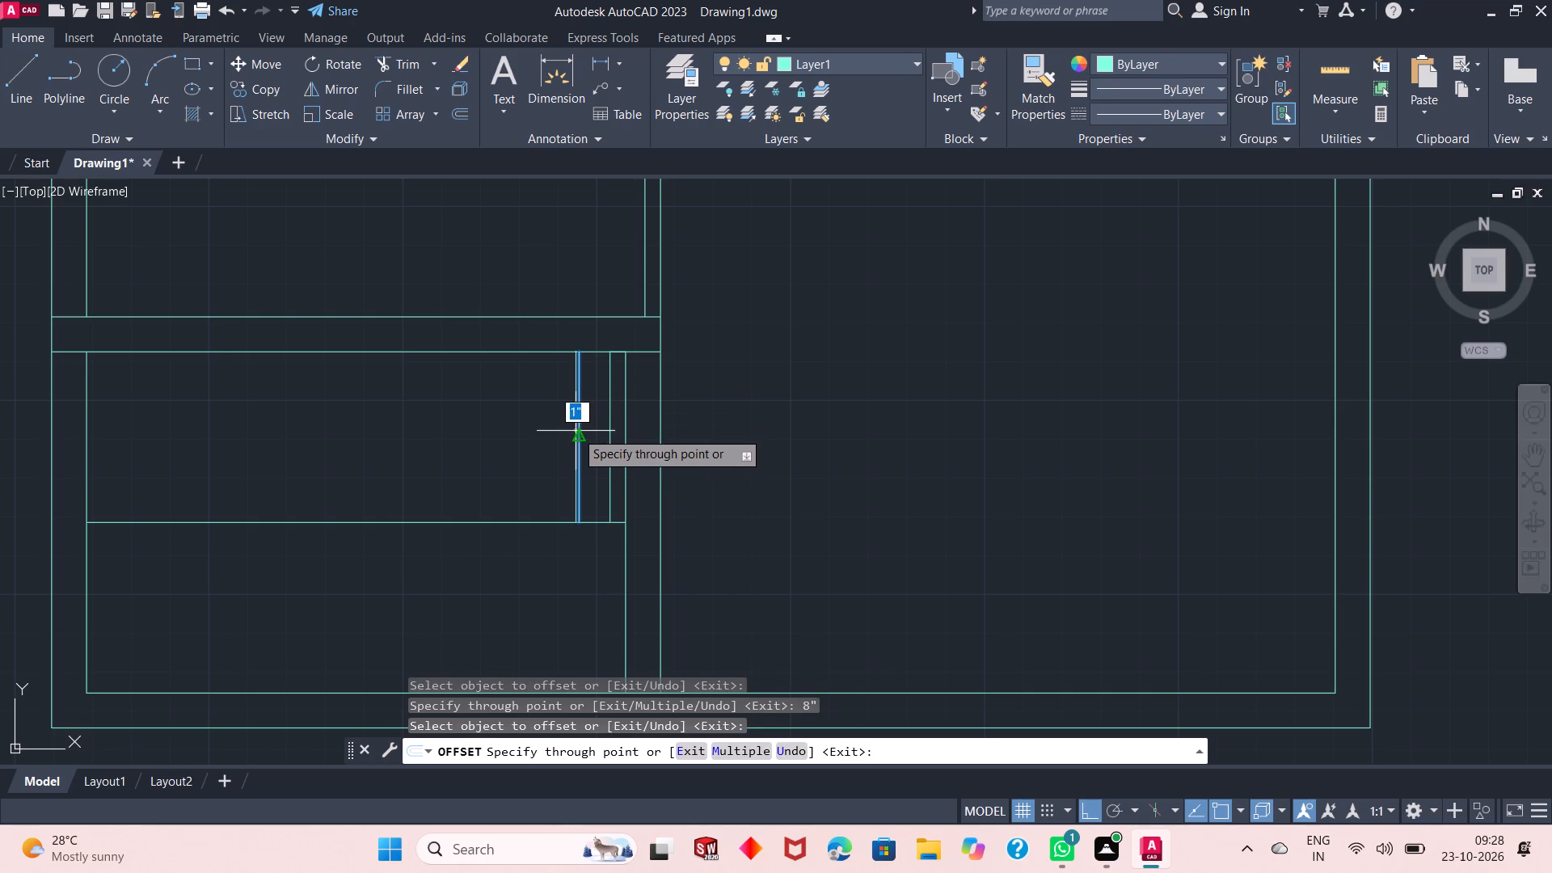
{"action": "type", "text": "8\""}
{"action": "key", "text": "Return"}
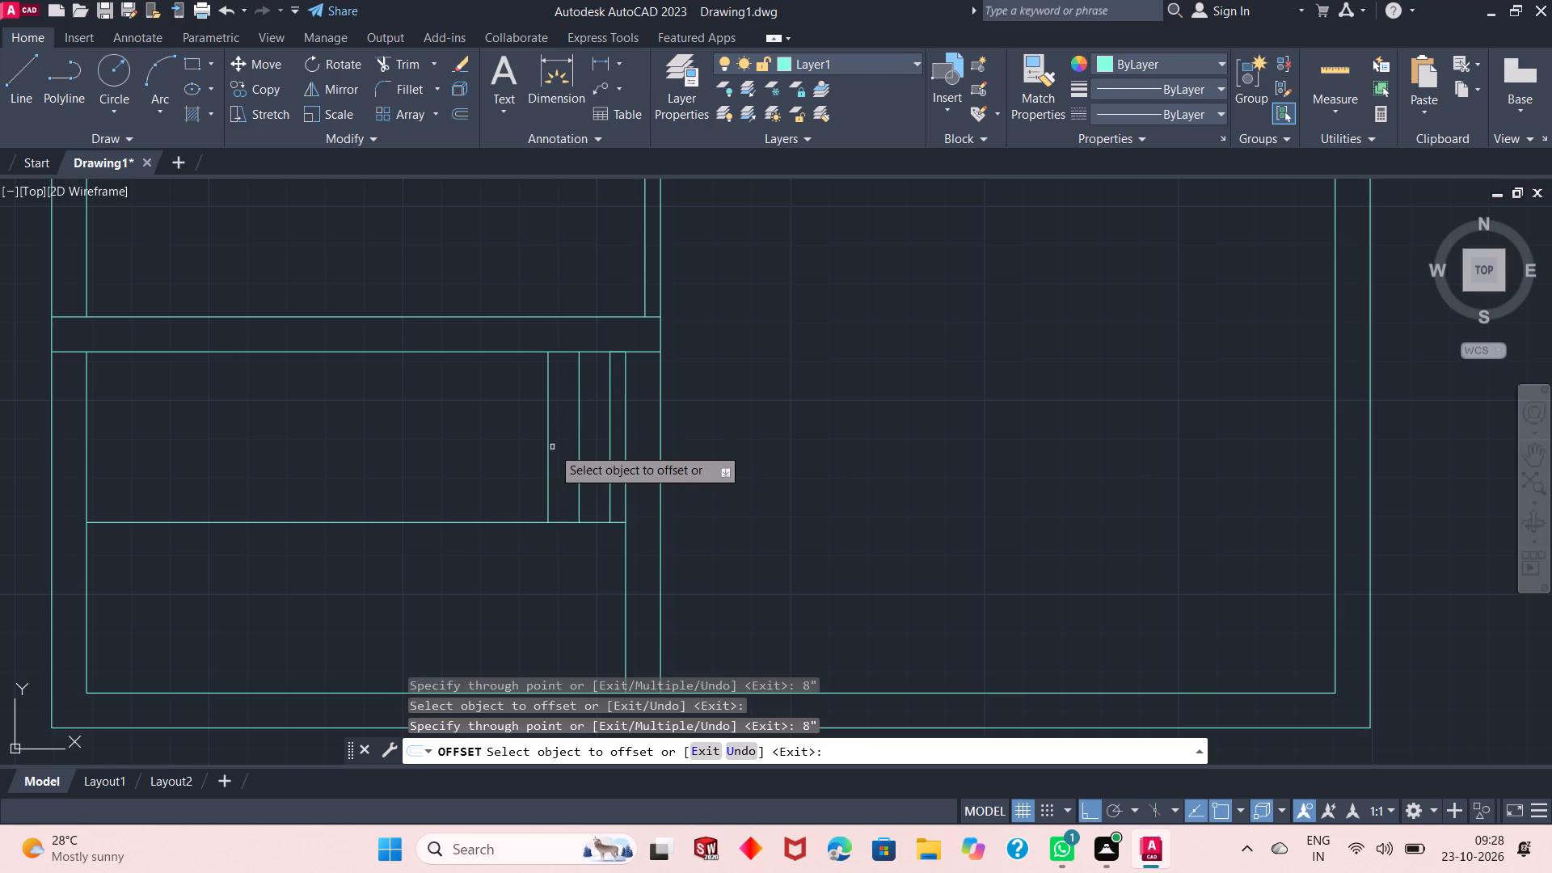
Add four more vertical lines at 8" spacing by offsetting the westernmost line west each time.
{"action": "left_click", "coordinate": [550, 428]}
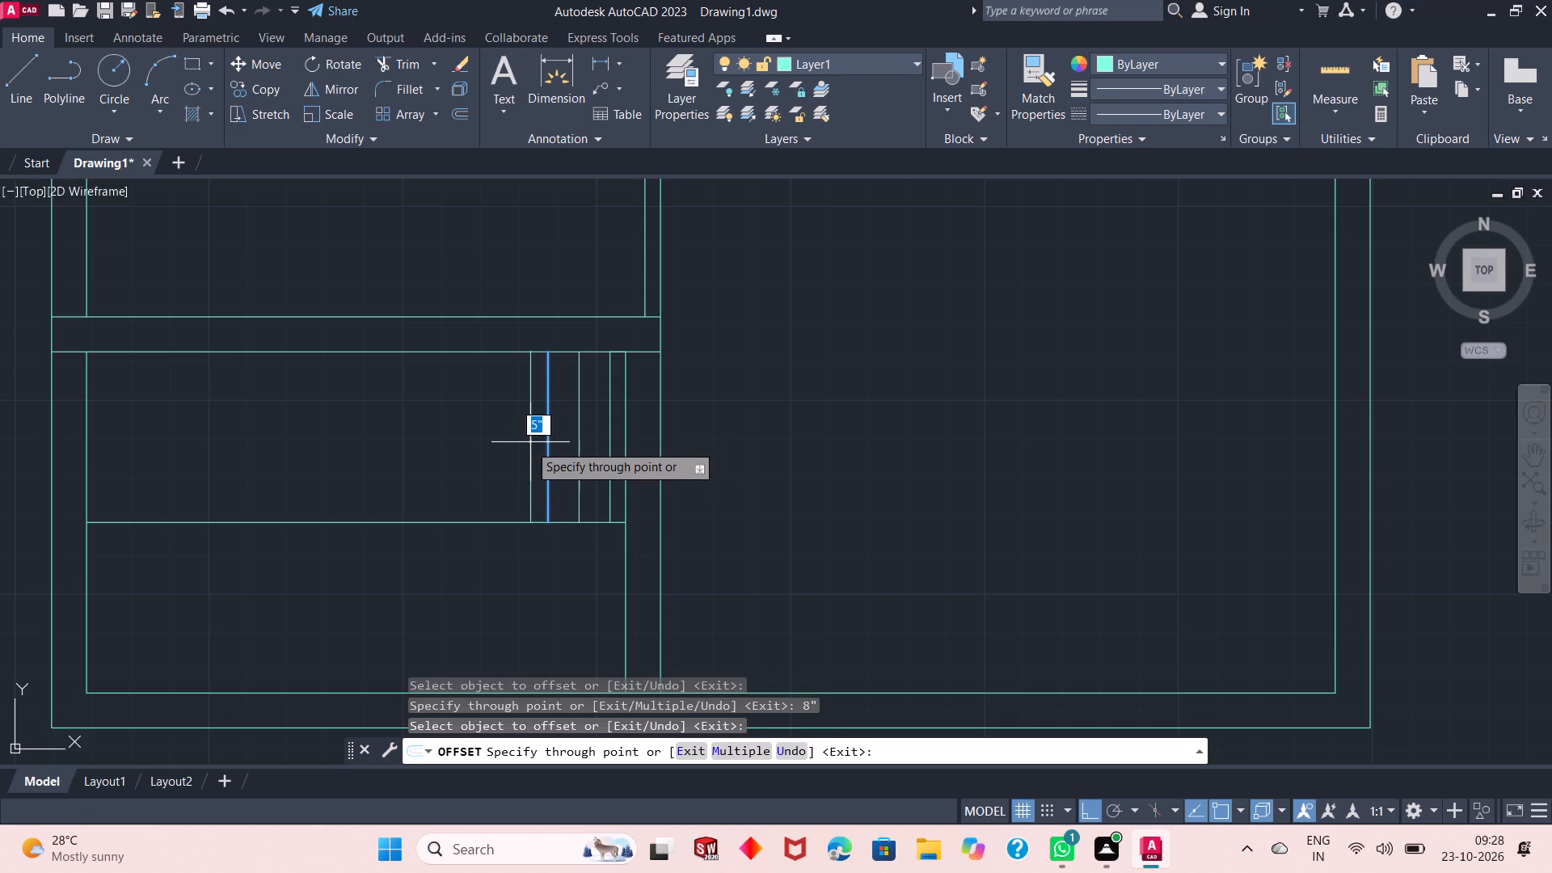
{"action": "type", "text": "8\""}
{"action": "key", "text": "Return"}
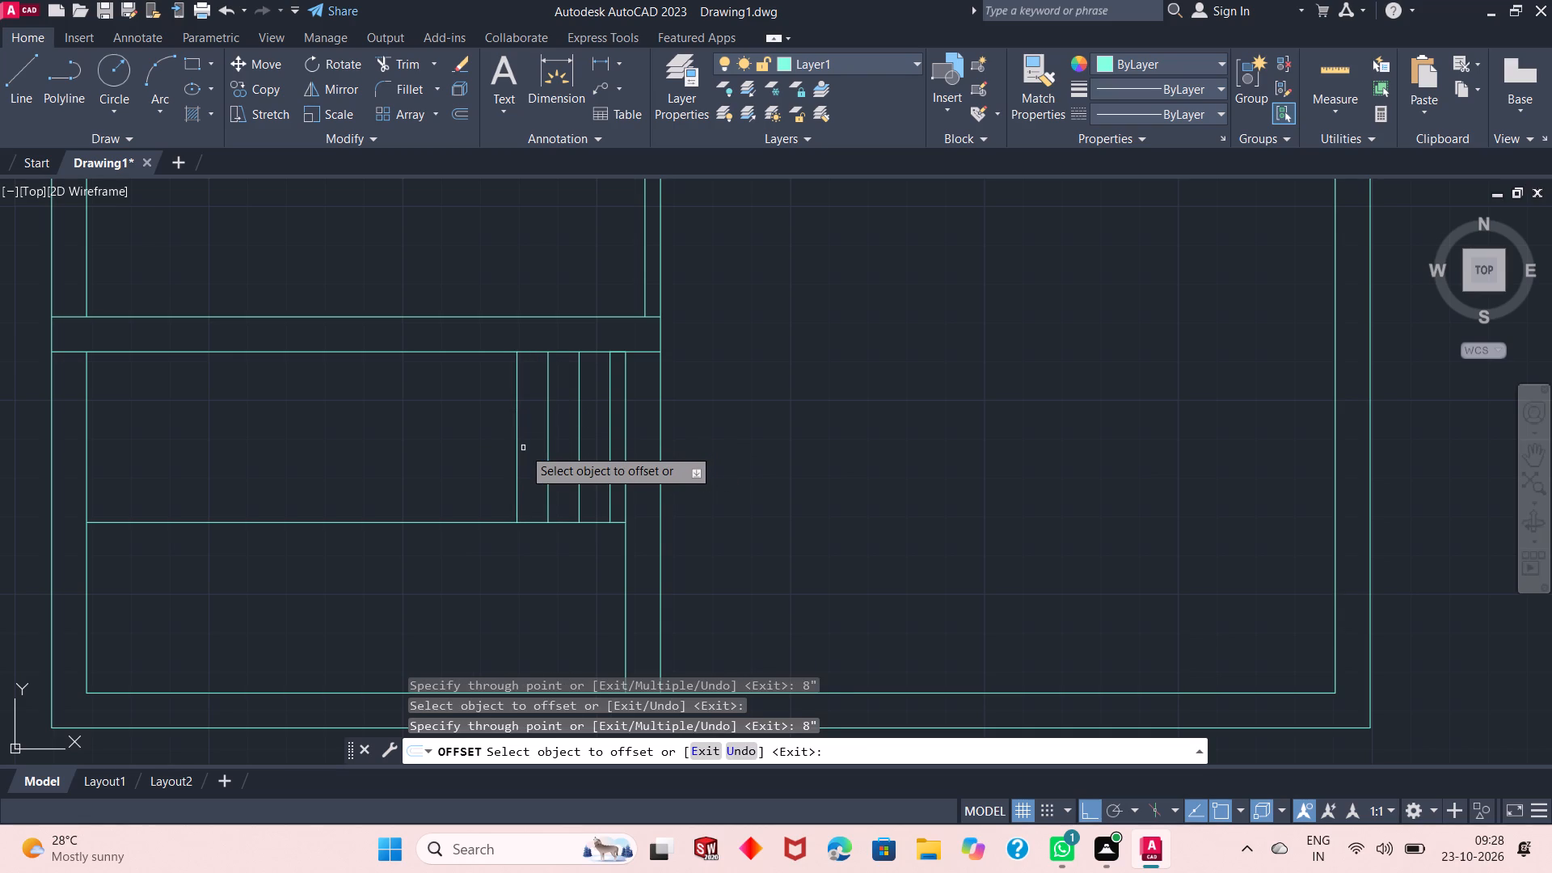
{"action": "left_click", "coordinate": [517, 459]}
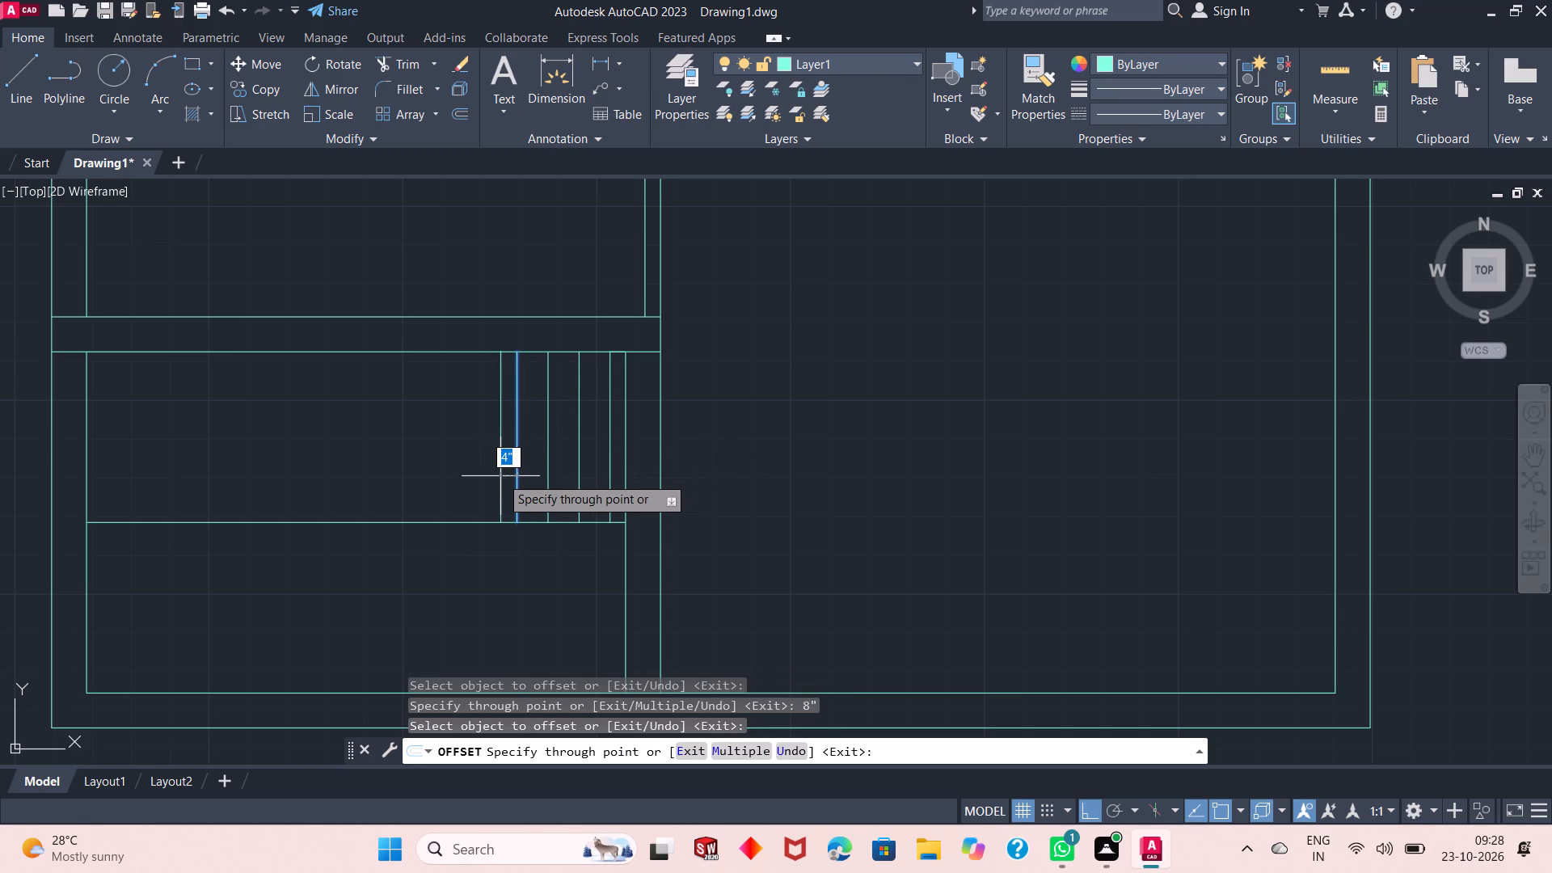
{"action": "type", "text": "8\""}
{"action": "key", "text": "Return"}
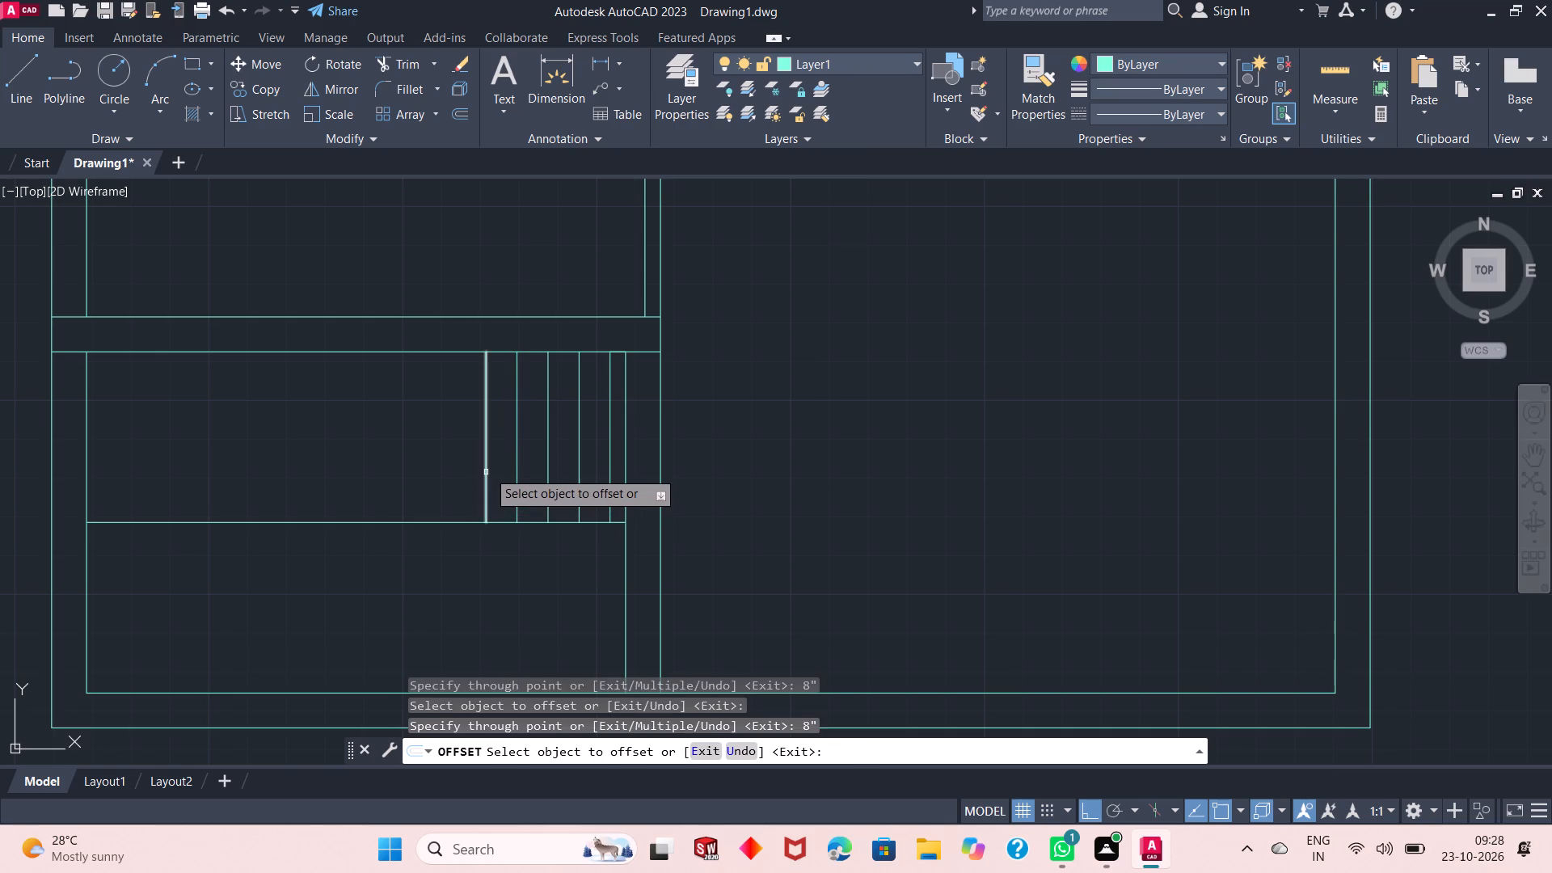
{"action": "left_click", "coordinate": [487, 470]}
{"action": "type", "text": "8\""}
{"action": "key", "text": "Return"}
{"action": "left_click", "coordinate": [453, 489]}
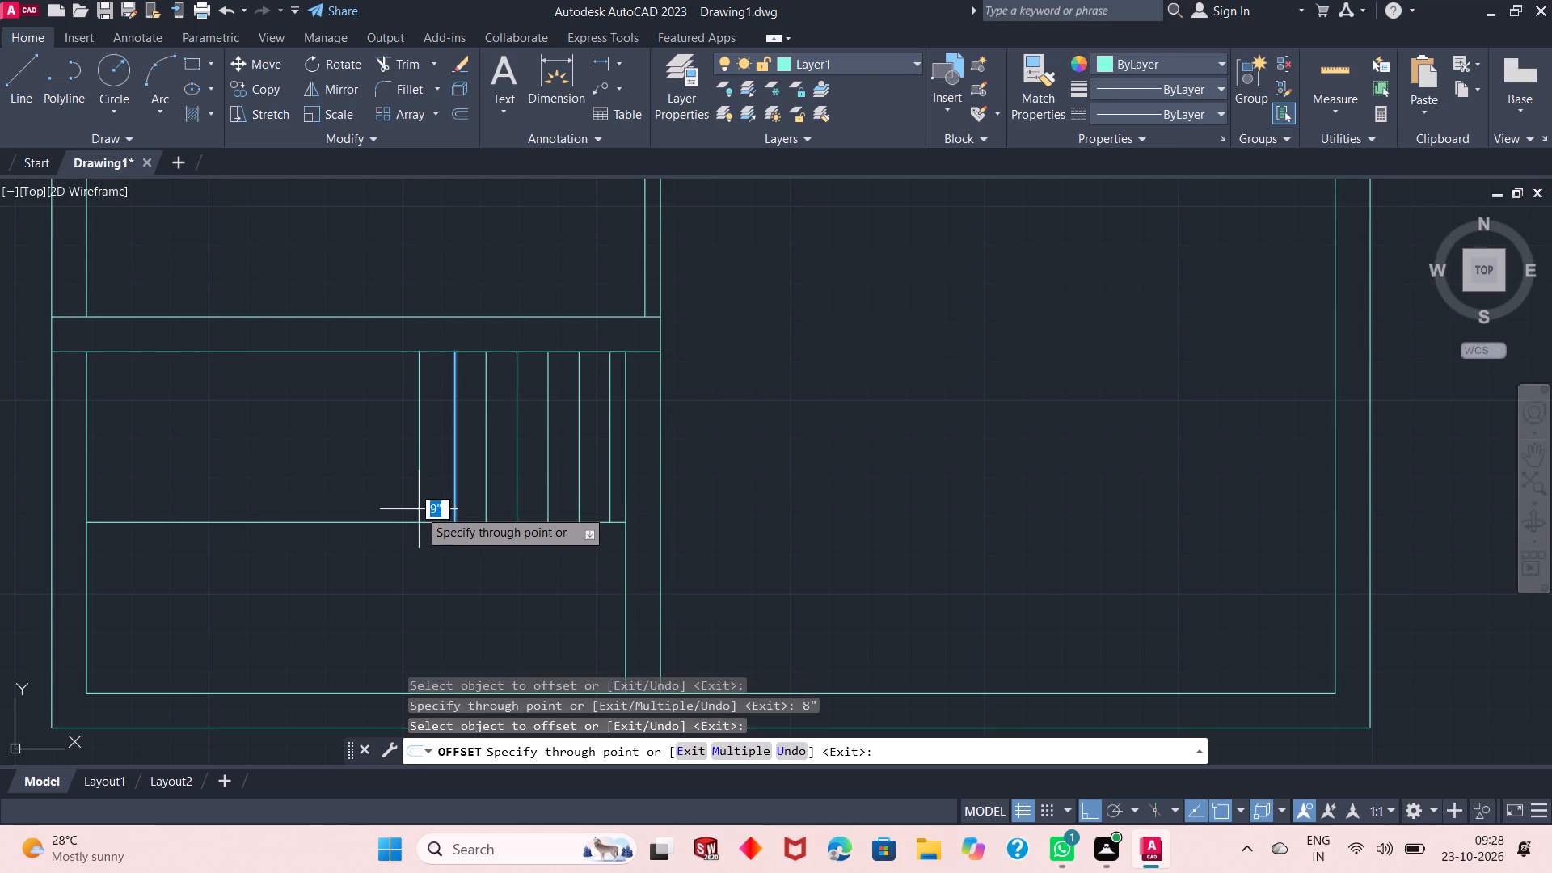
{"action": "type", "text": "8\""}
{"action": "key", "text": "Return"}
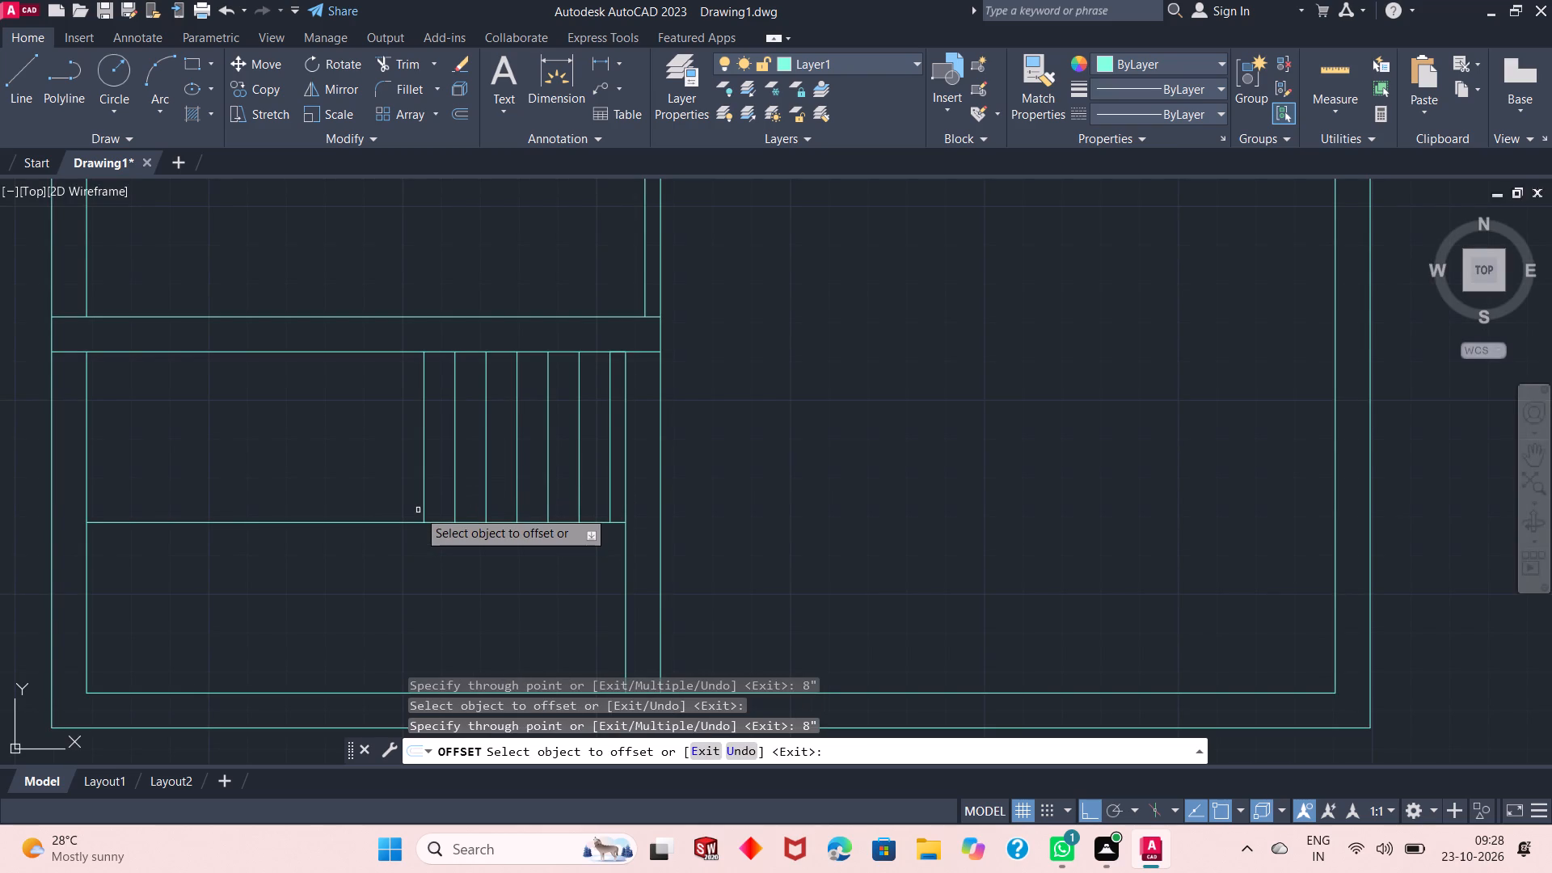
Add three further vertical lines to the west at 8" spacing, offsetting from the westernmost line each time.
{"action": "left_click", "coordinate": [426, 457]}
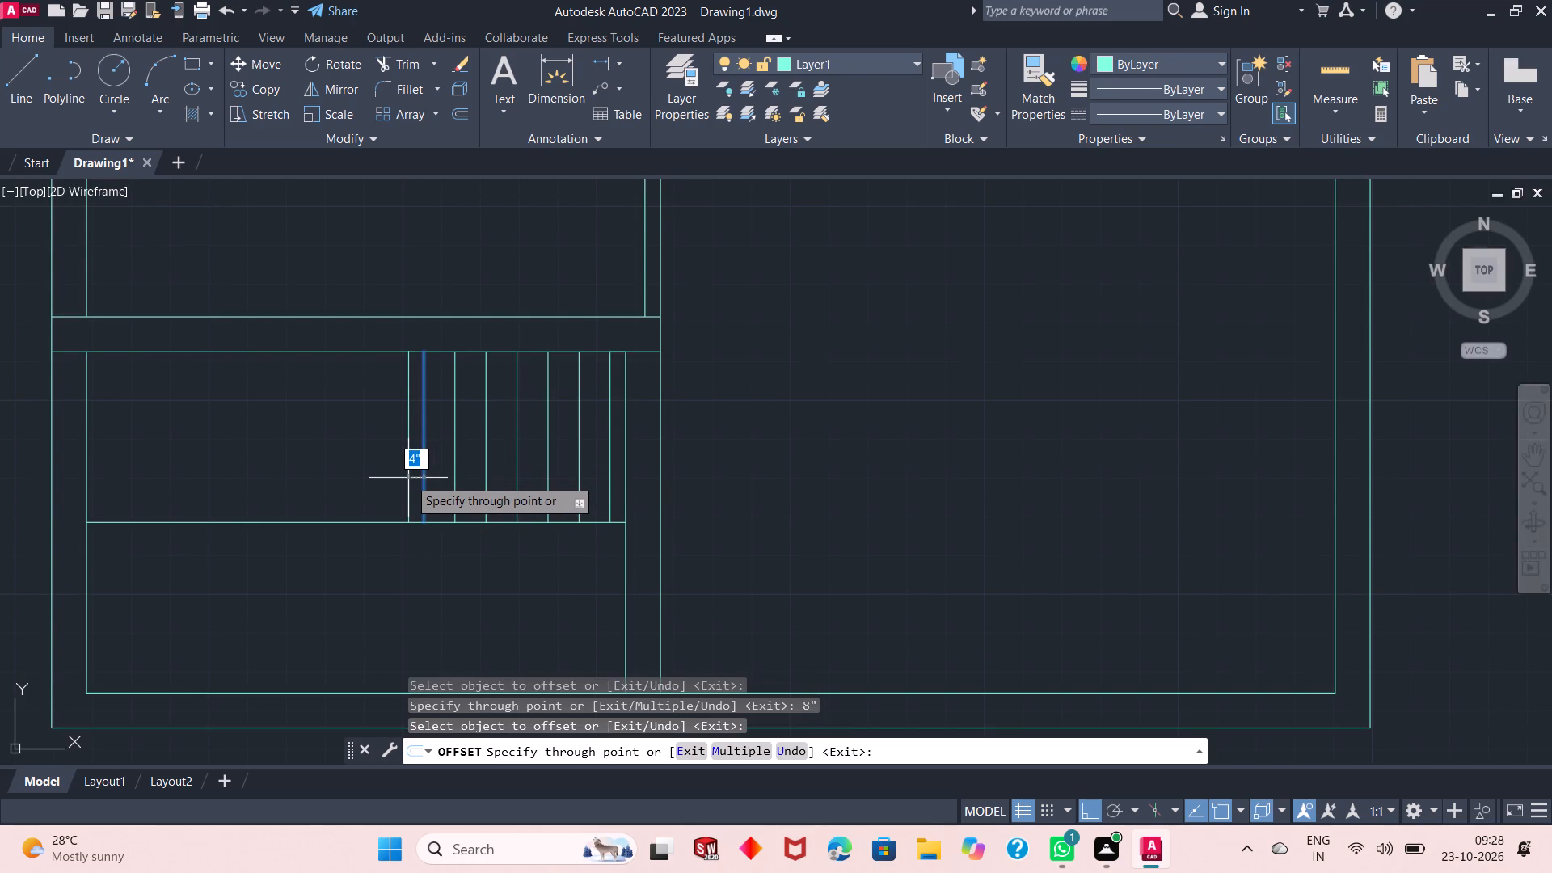
{"action": "type", "text": "8\""}
{"action": "key", "text": "Return"}
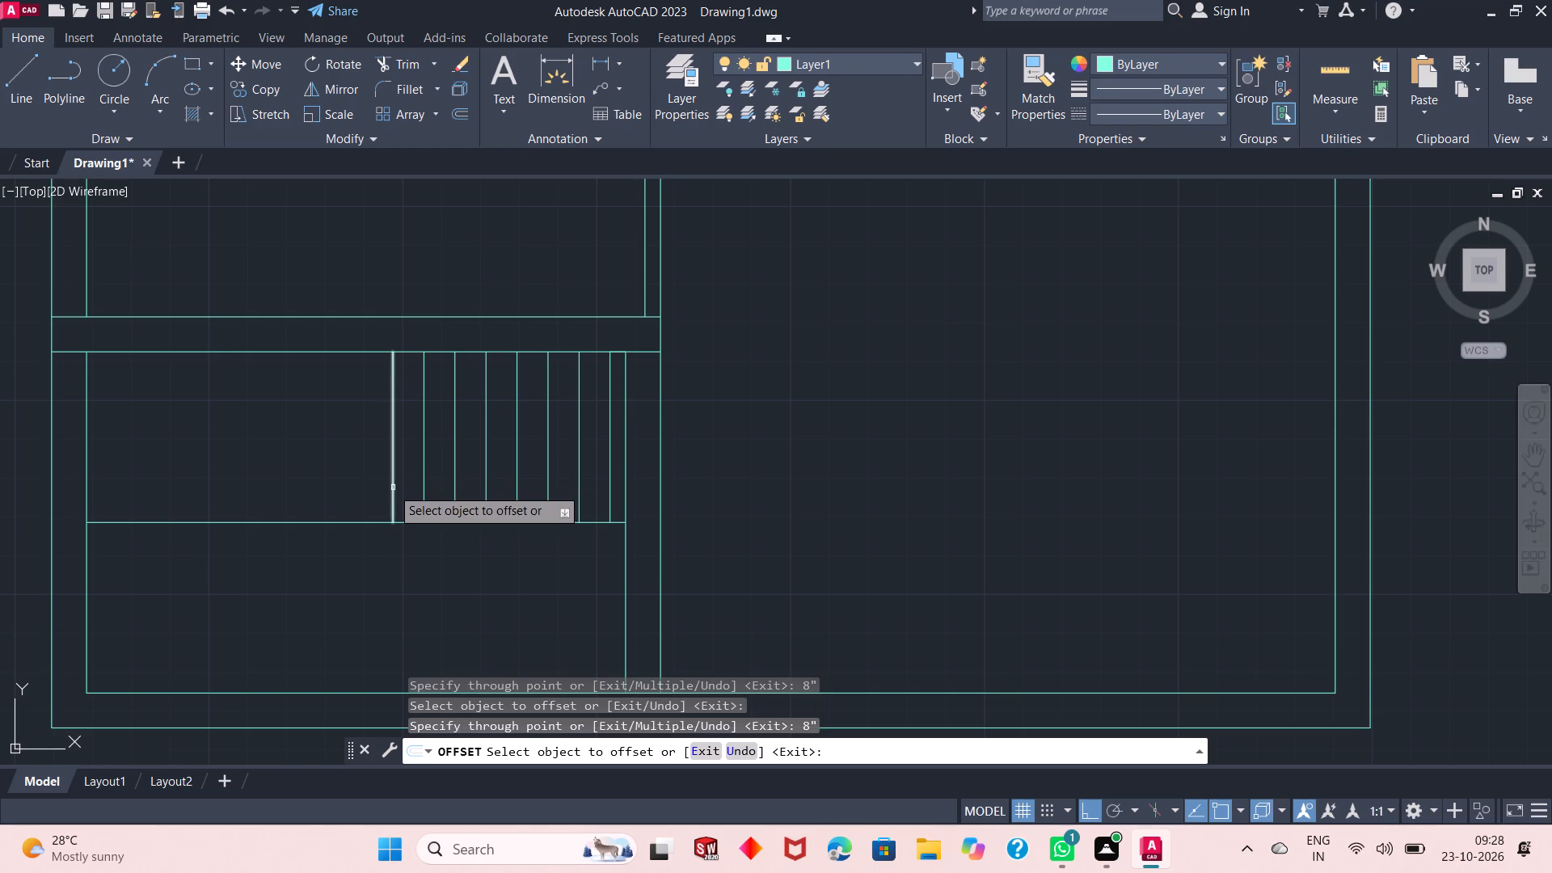
{"action": "left_click", "coordinate": [391, 487]}
{"action": "type", "text": "8\""}
{"action": "key", "text": "Return"}
{"action": "left_click", "coordinate": [363, 496]}
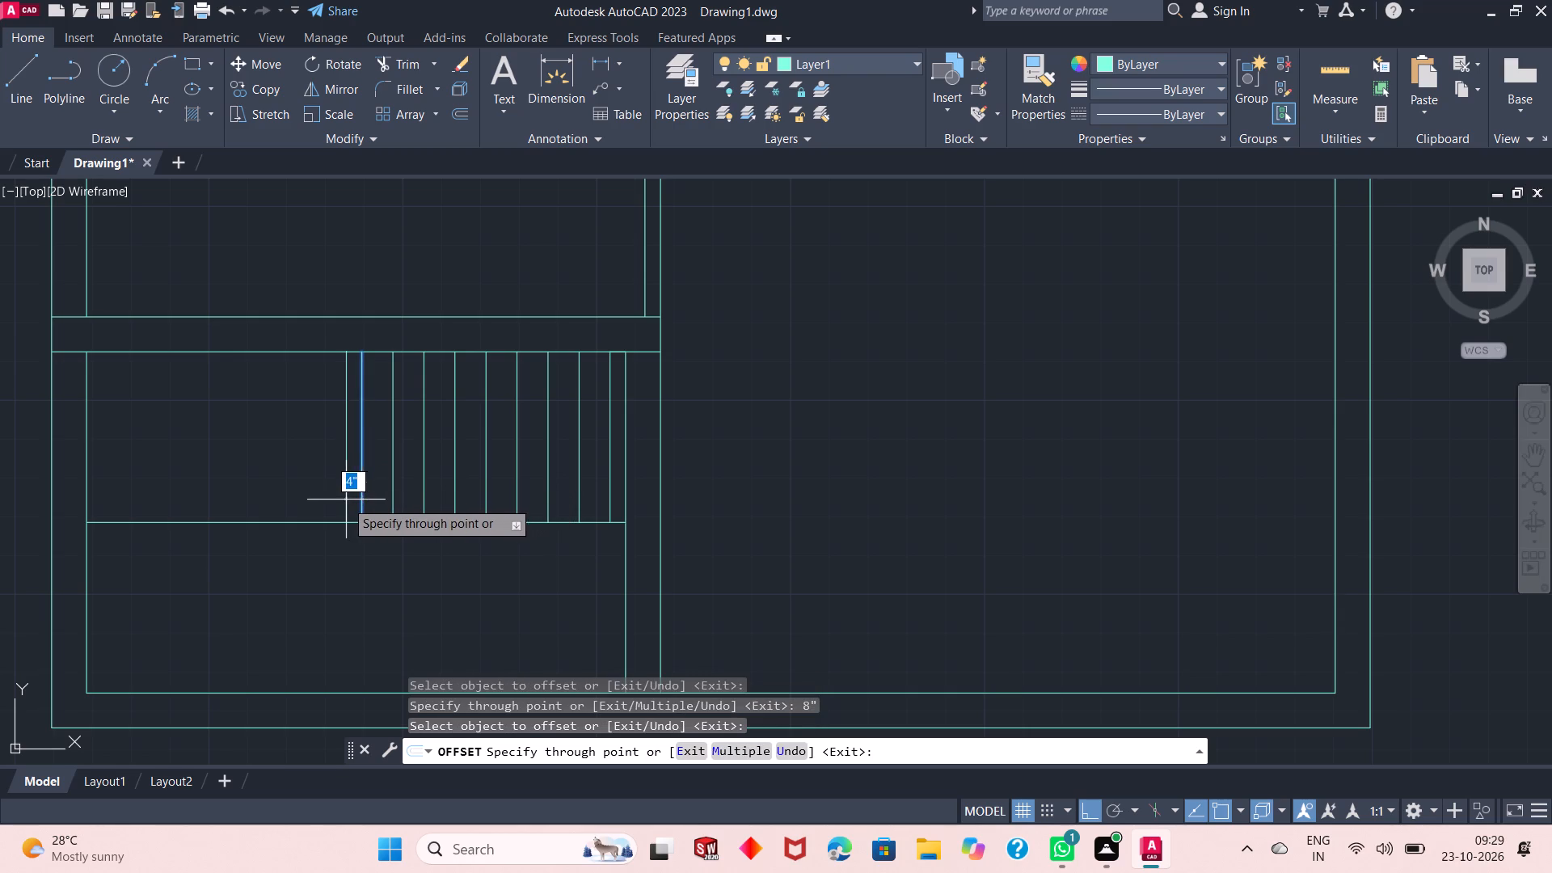
{"action": "key", "text": "8"}
{"action": "key", "text": "shift+quotedbl"}
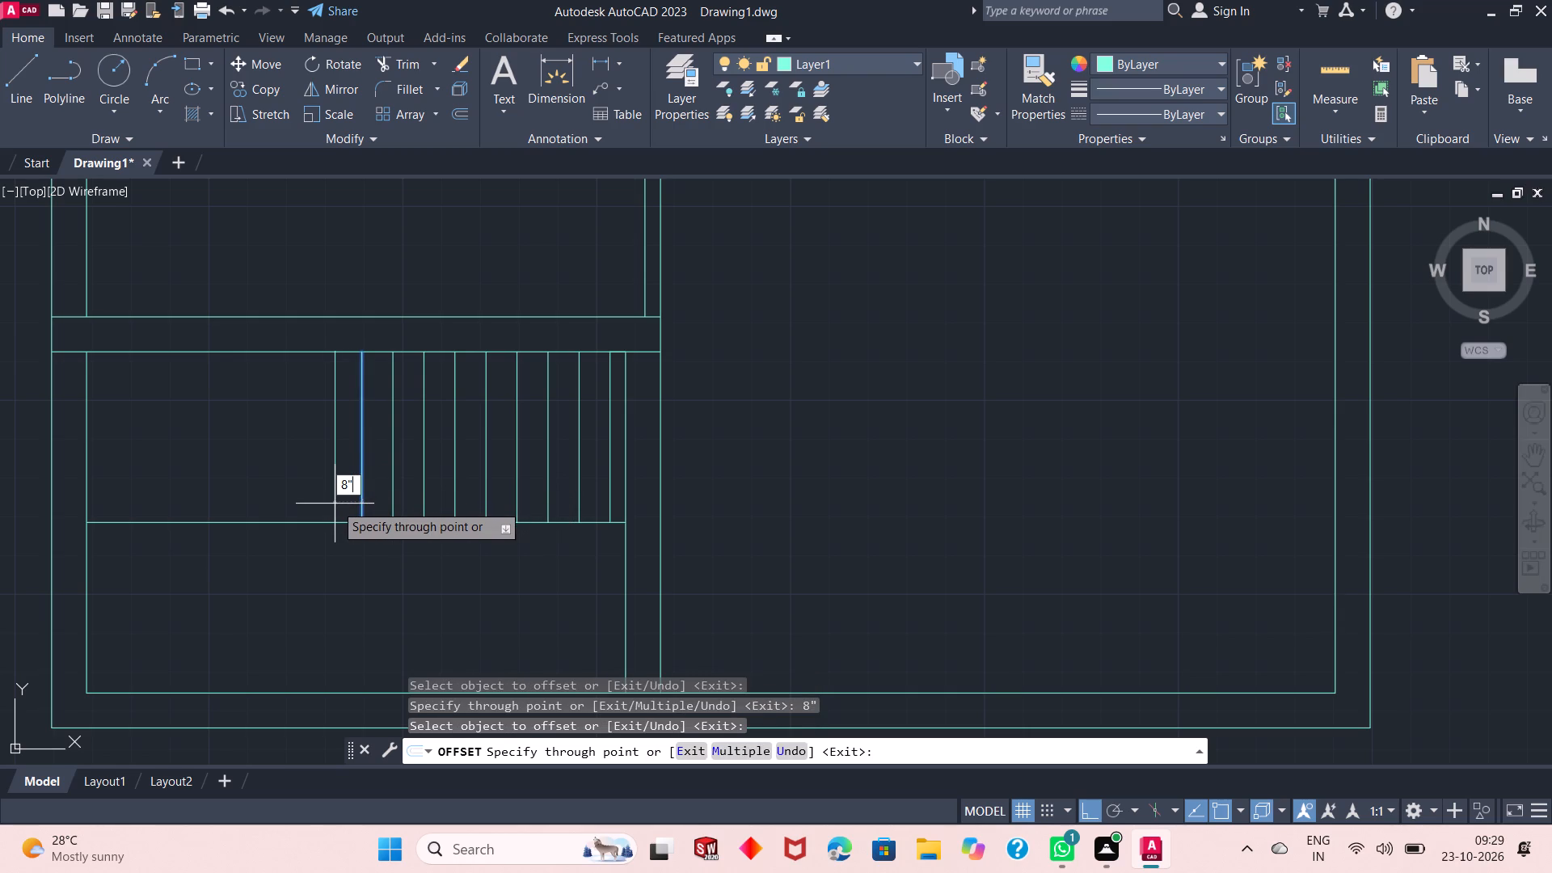
{"action": "key", "text": "Return"}
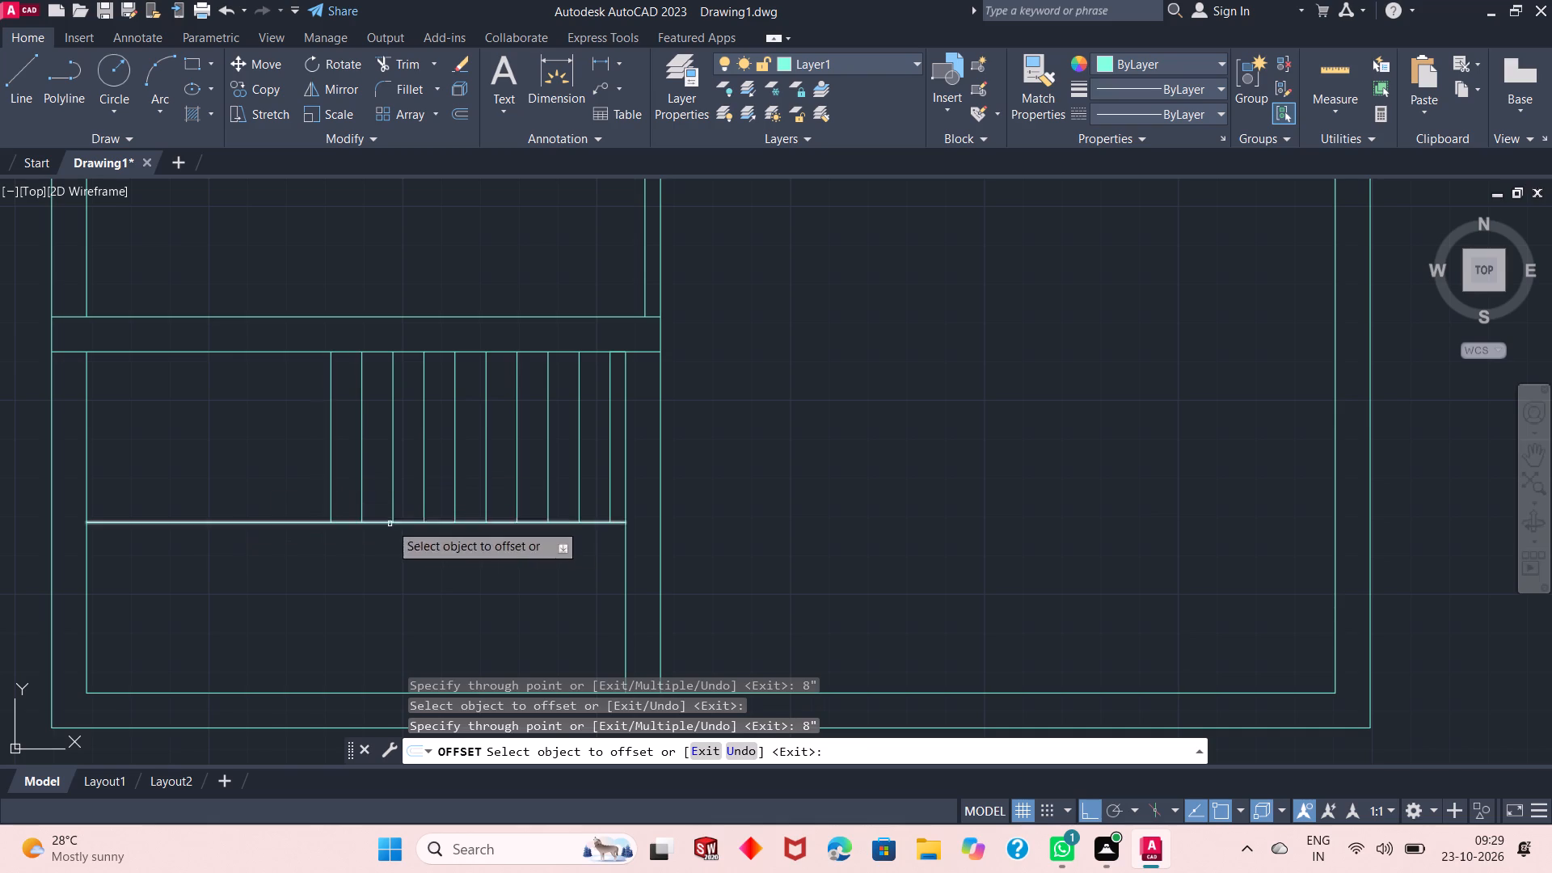
{"action": "scroll", "coordinate": [388, 464], "scroll_direction": "down", "scroll_amount": 1}
{"action": "scroll", "coordinate": [402, 533], "scroll_direction": "up", "scroll_amount": 1}
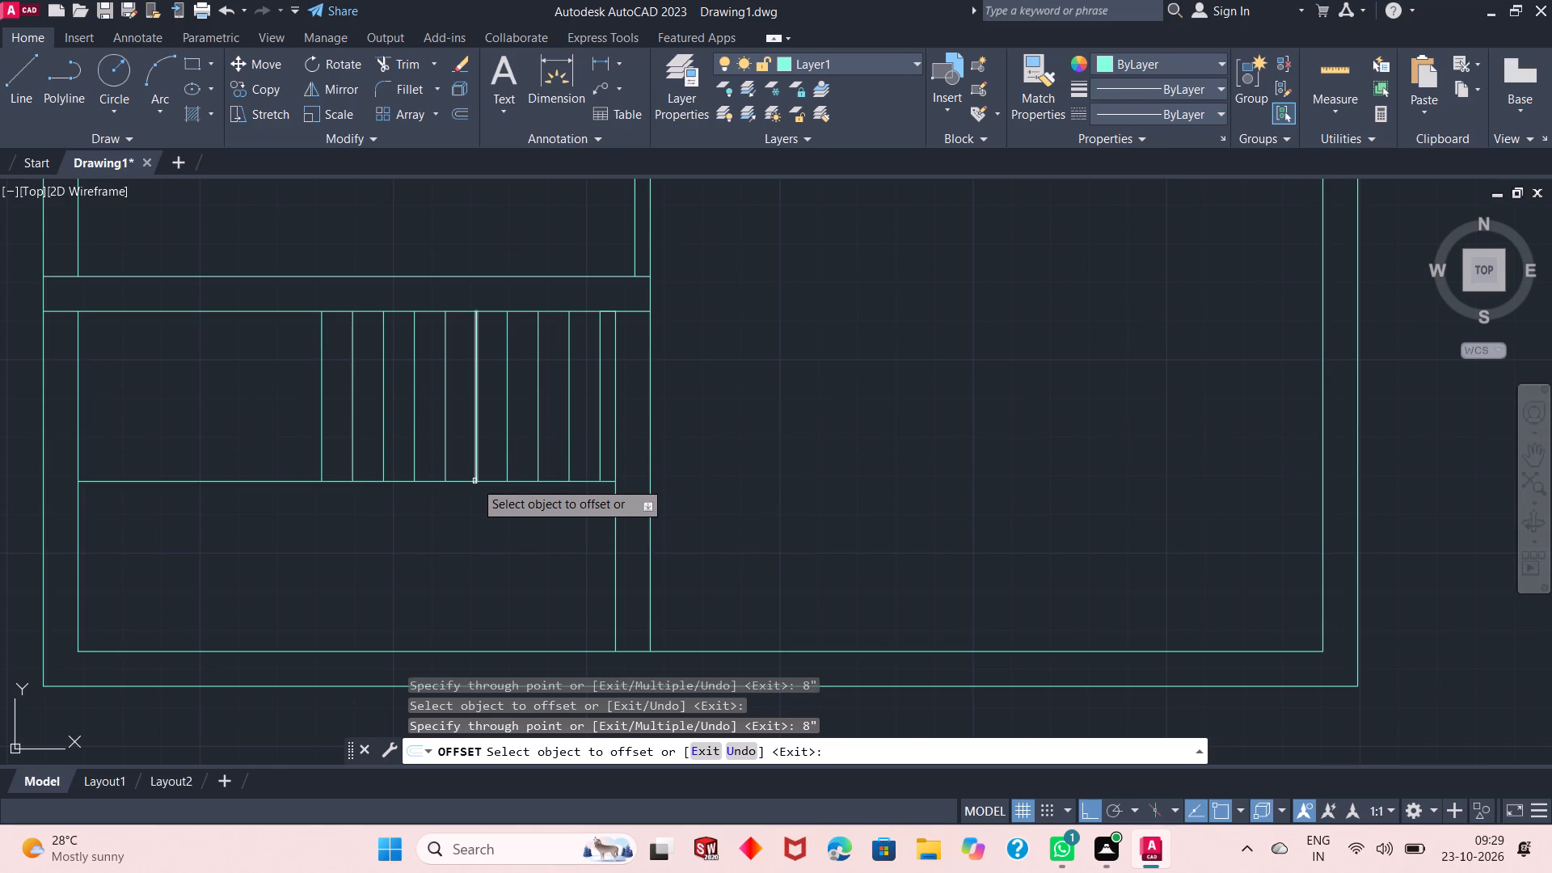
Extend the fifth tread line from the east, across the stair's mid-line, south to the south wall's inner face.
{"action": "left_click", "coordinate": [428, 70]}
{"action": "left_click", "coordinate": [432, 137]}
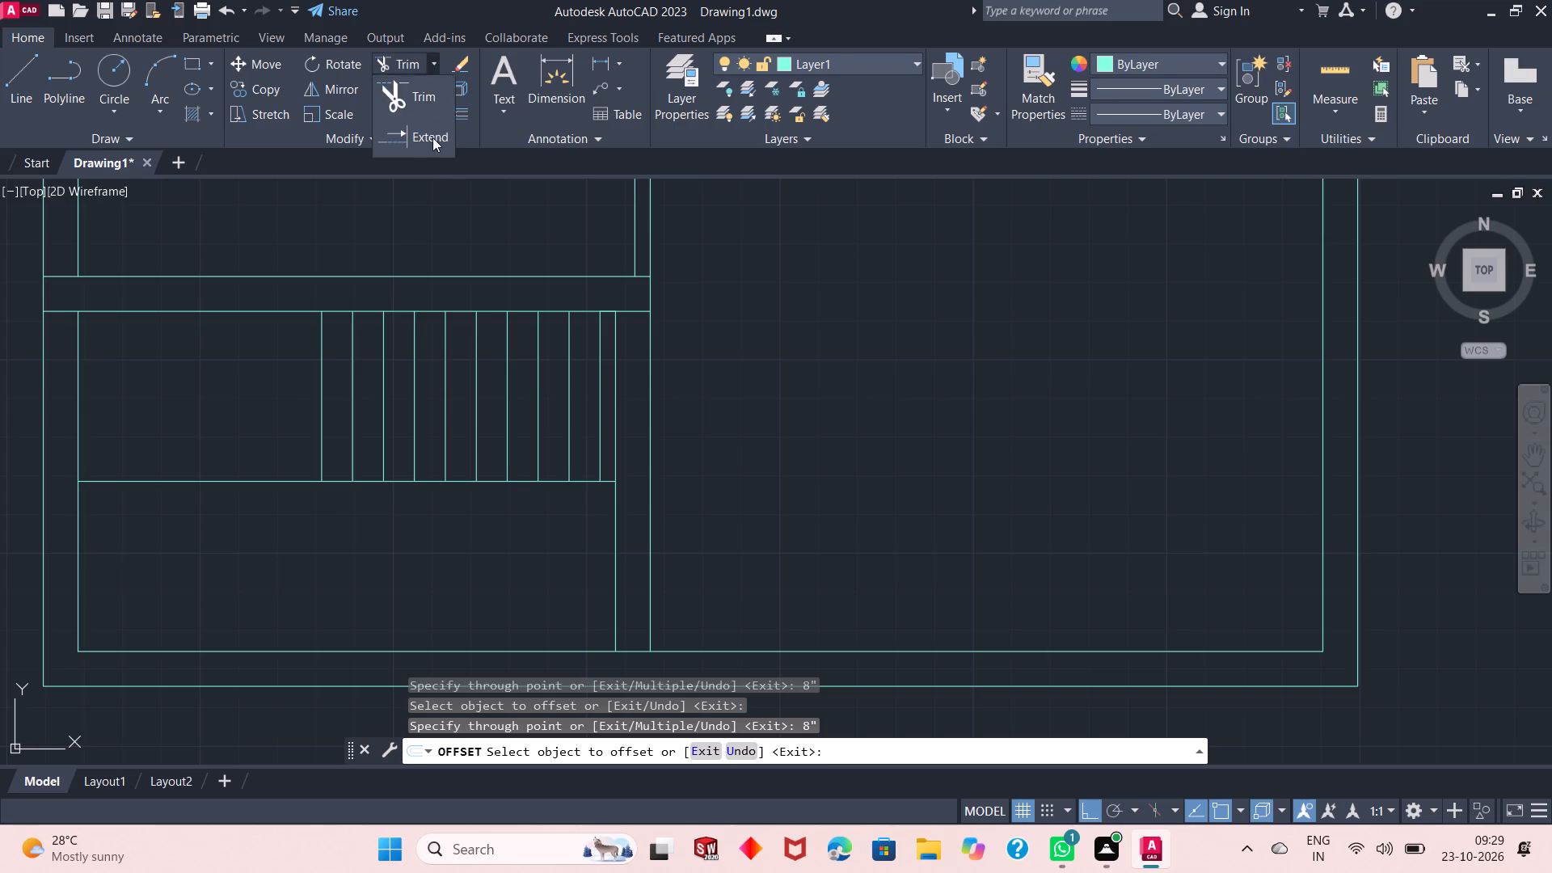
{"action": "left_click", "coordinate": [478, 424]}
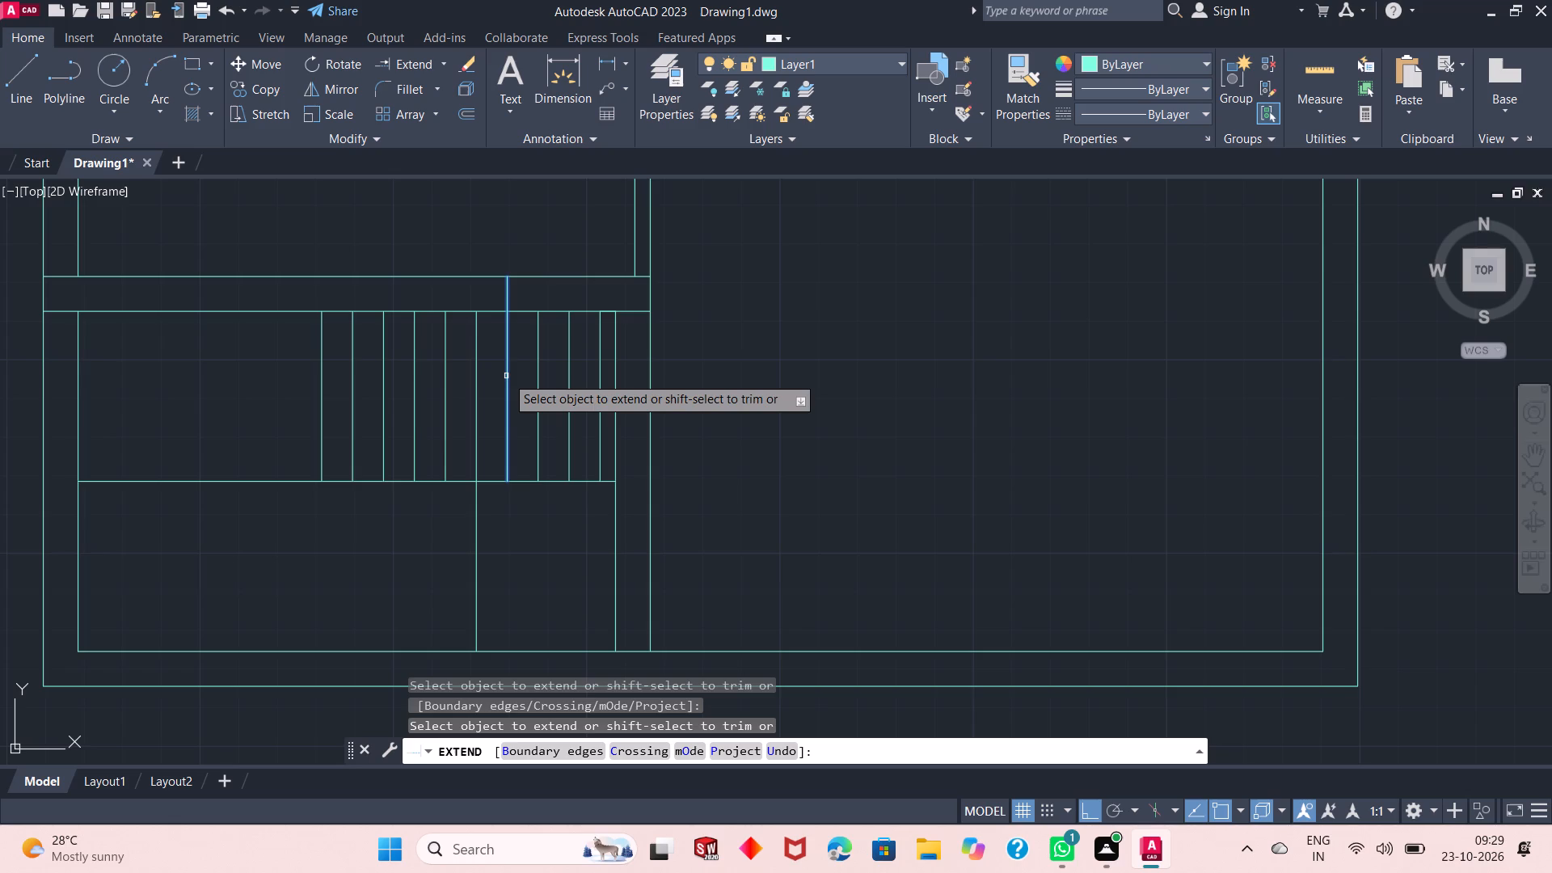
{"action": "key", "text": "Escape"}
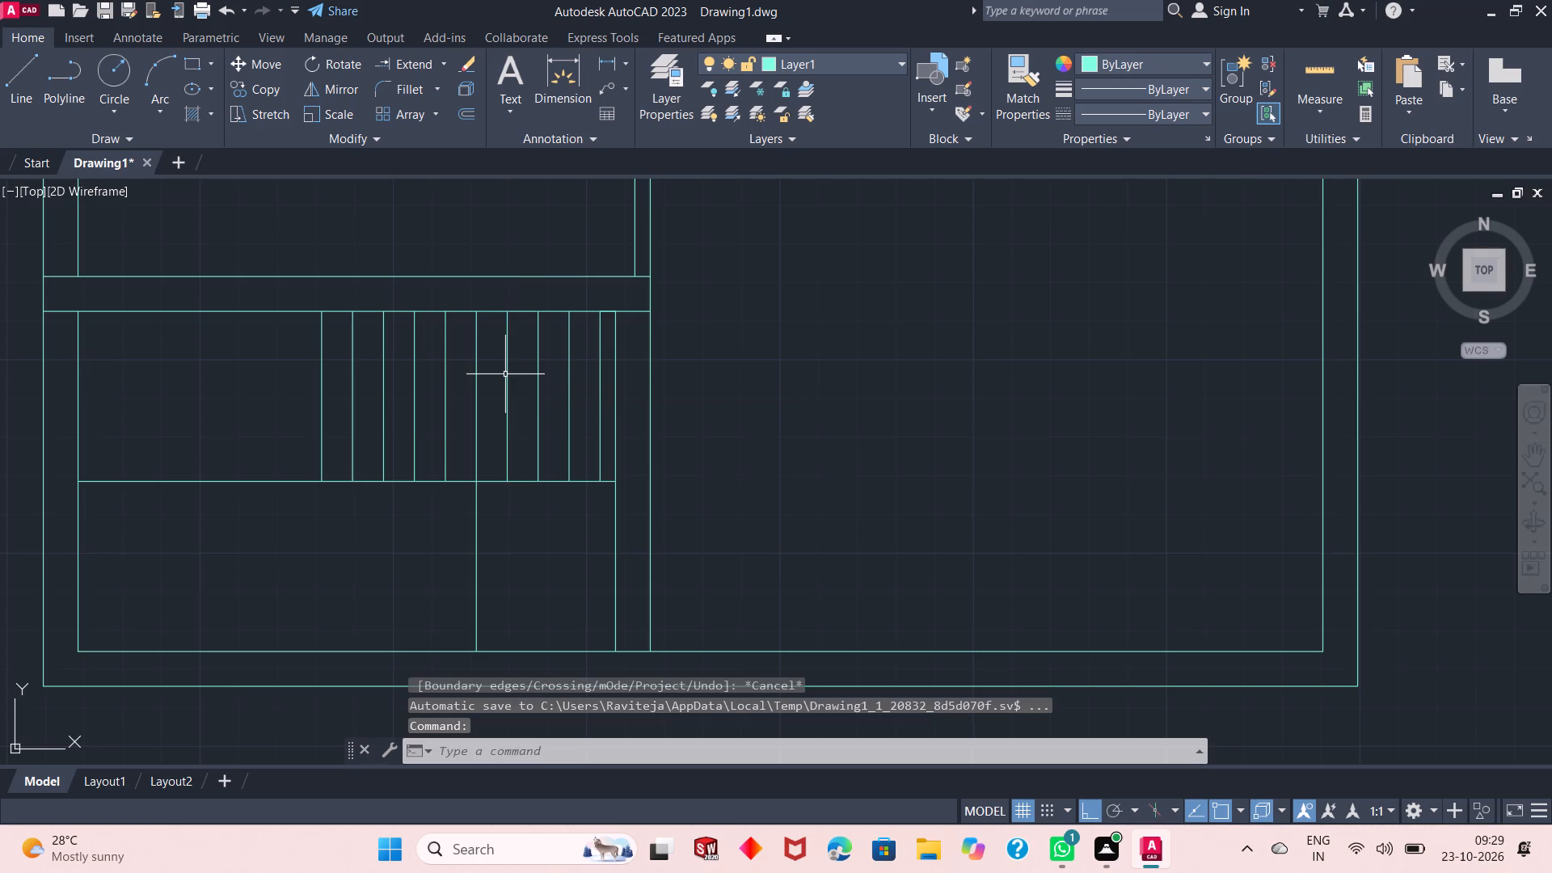
Undo the tread line extension and the whole series of 8" offsets, keeping the original short vertical line.
{"action": "key", "text": "ctrl+z"}
{"action": "key", "text": "ctrl+z"}
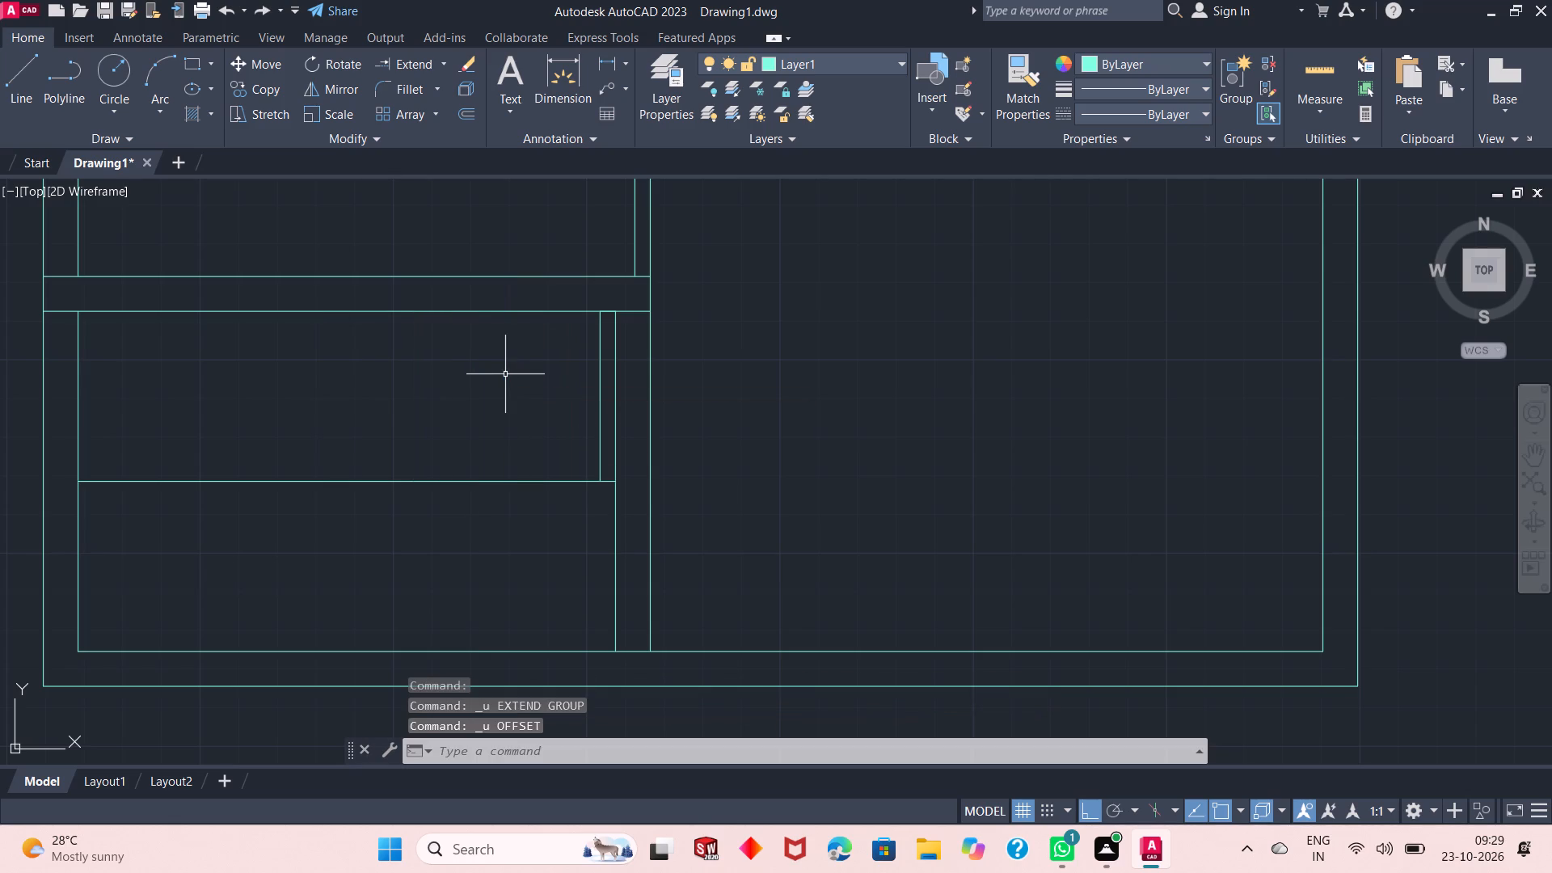
Offset the short vertical line in the south-west room 10" west, and offset the resulting line another 10" west.
{"action": "right_click", "coordinate": [268, 255]}
{"action": "left_click", "coordinate": [334, 285]}
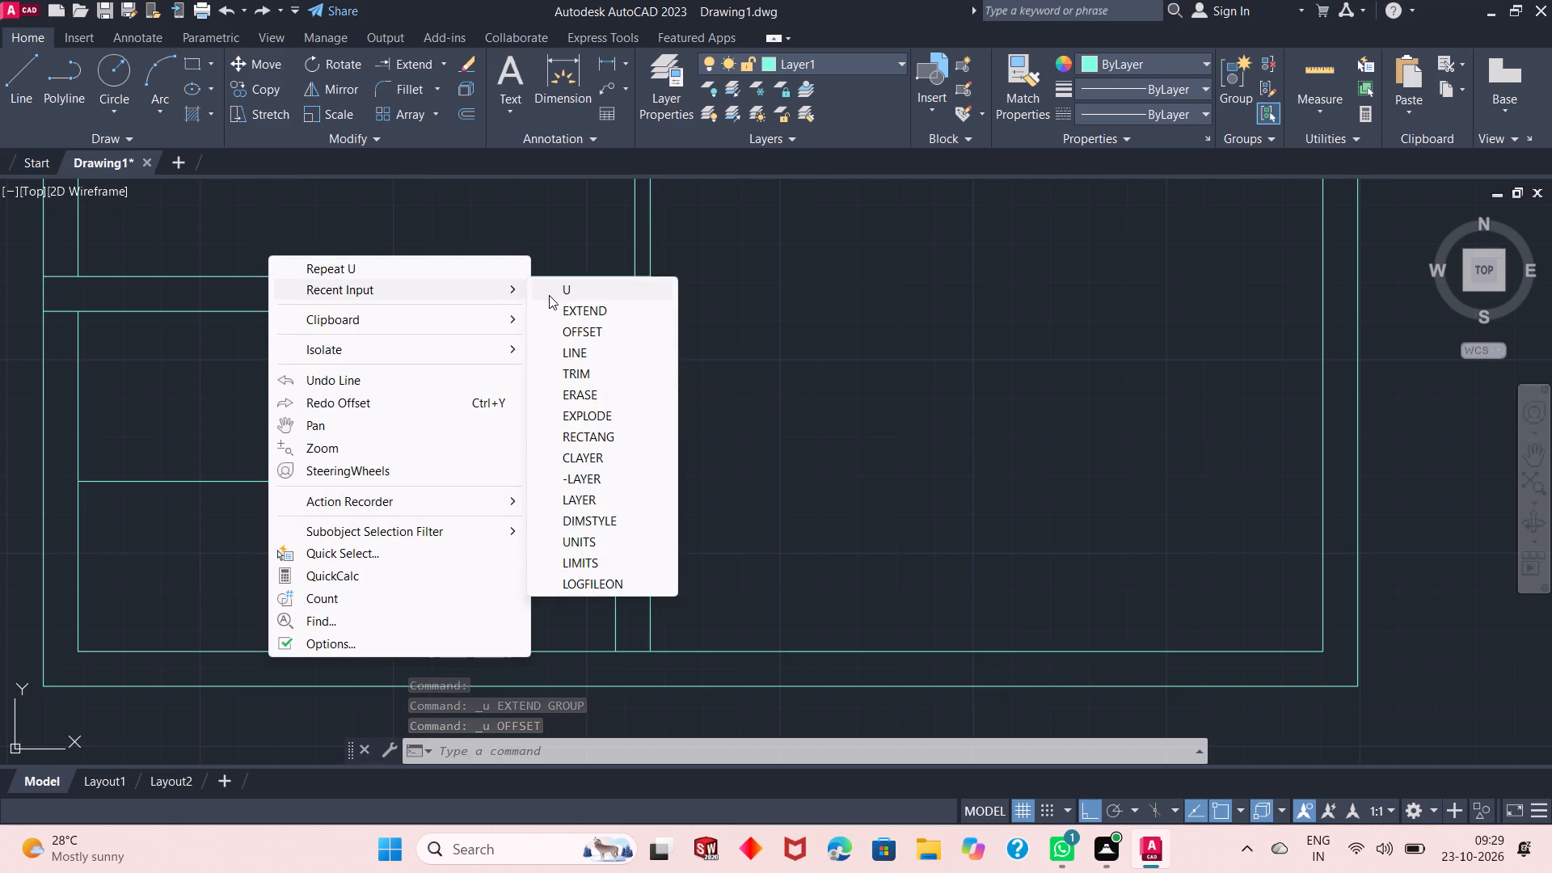
{"action": "left_click", "coordinate": [605, 333]}
{"action": "right_click", "coordinate": [529, 261]}
{"action": "left_click", "coordinate": [565, 270]}
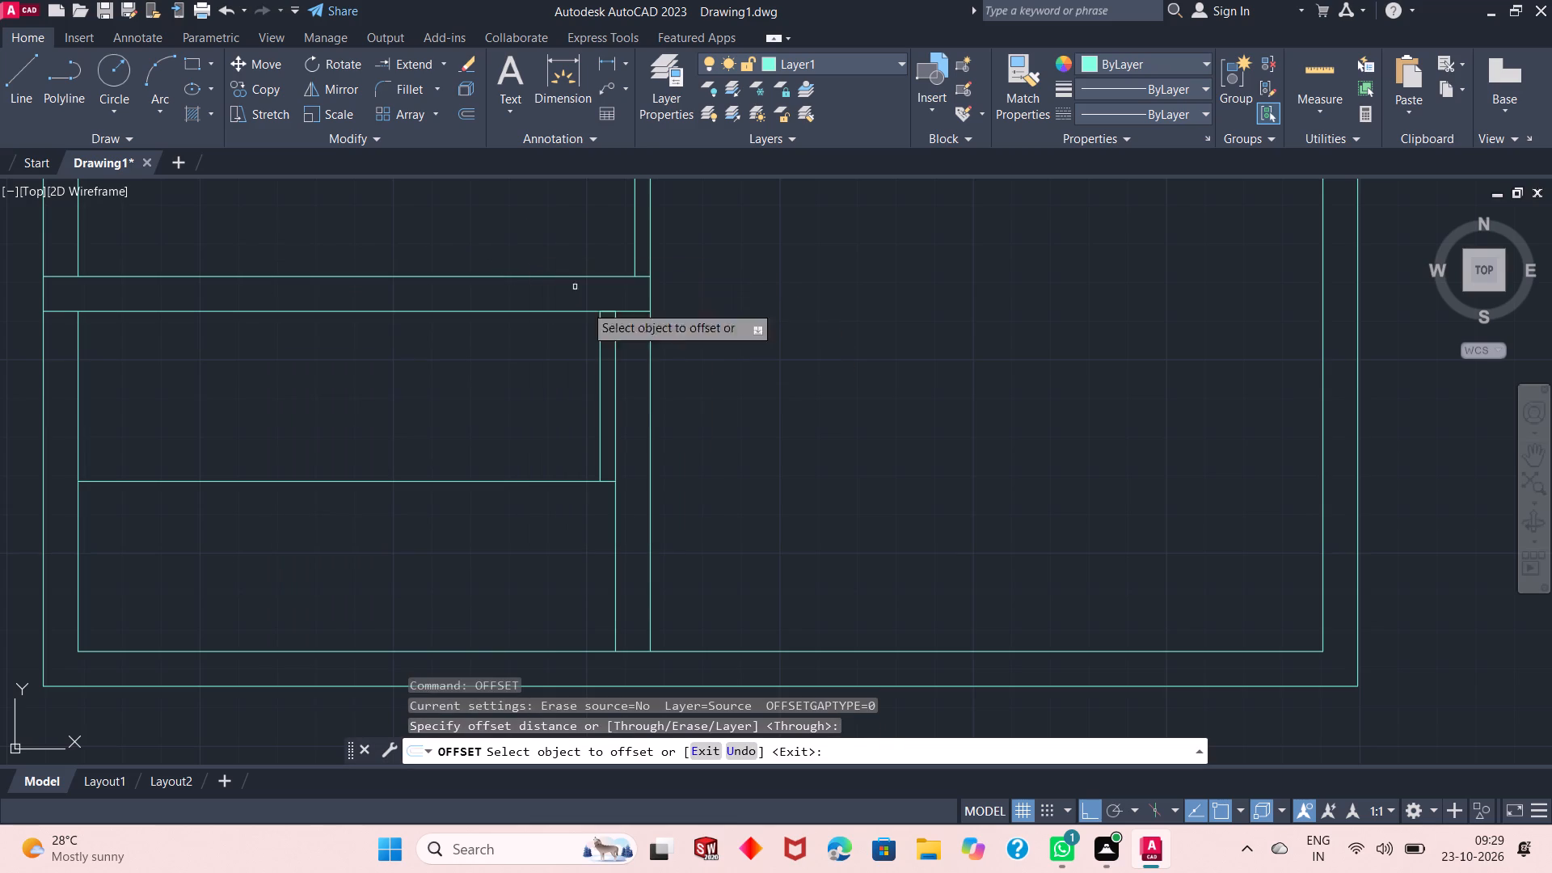
{"action": "left_click", "coordinate": [597, 420]}
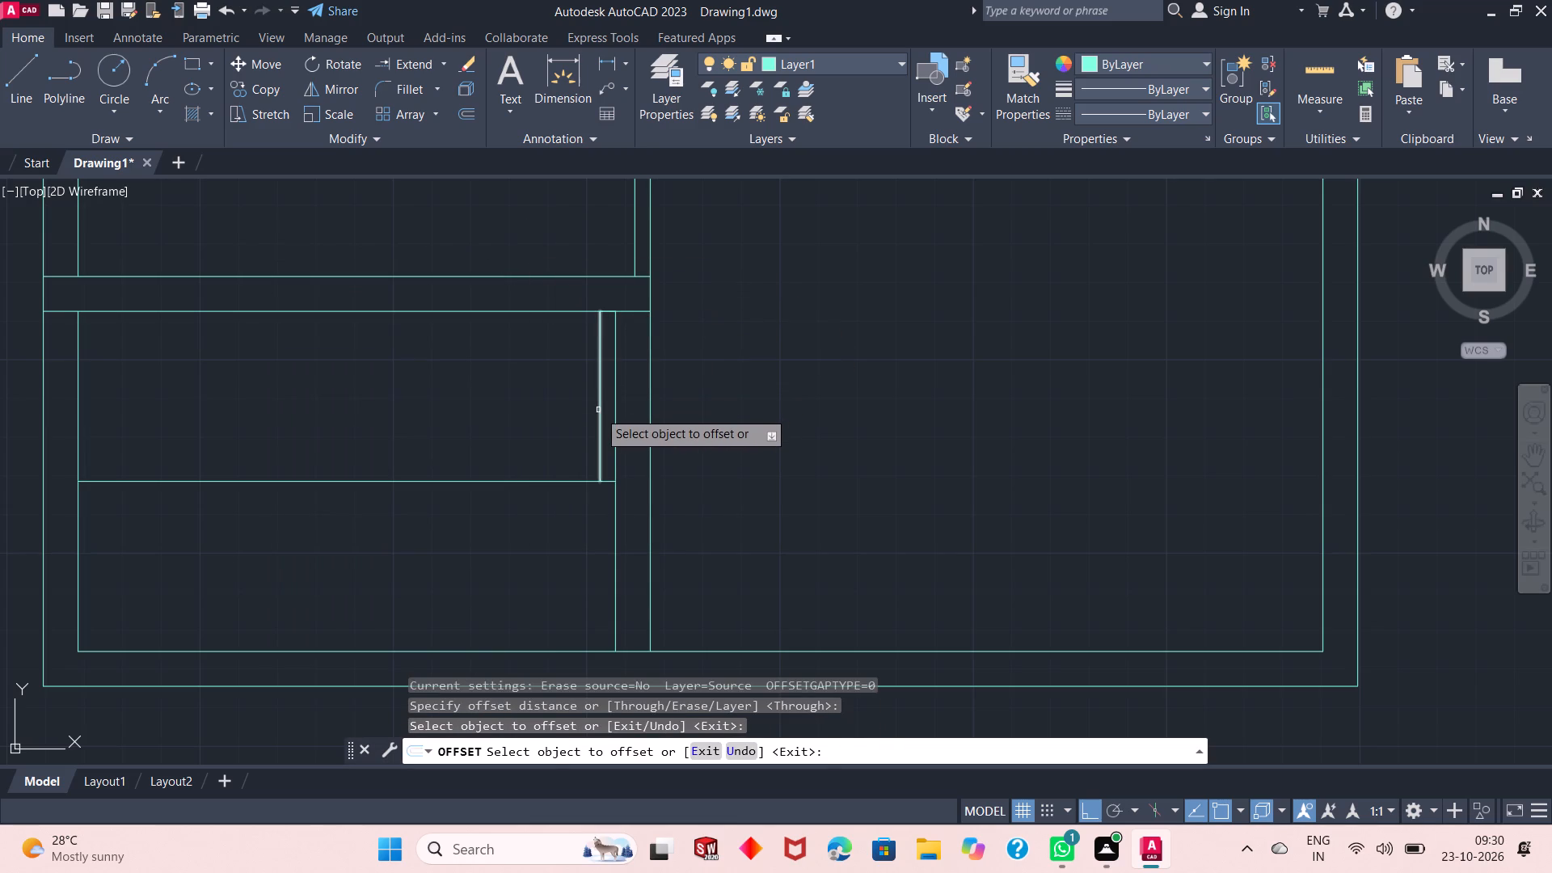
{"action": "left_click", "coordinate": [598, 411]}
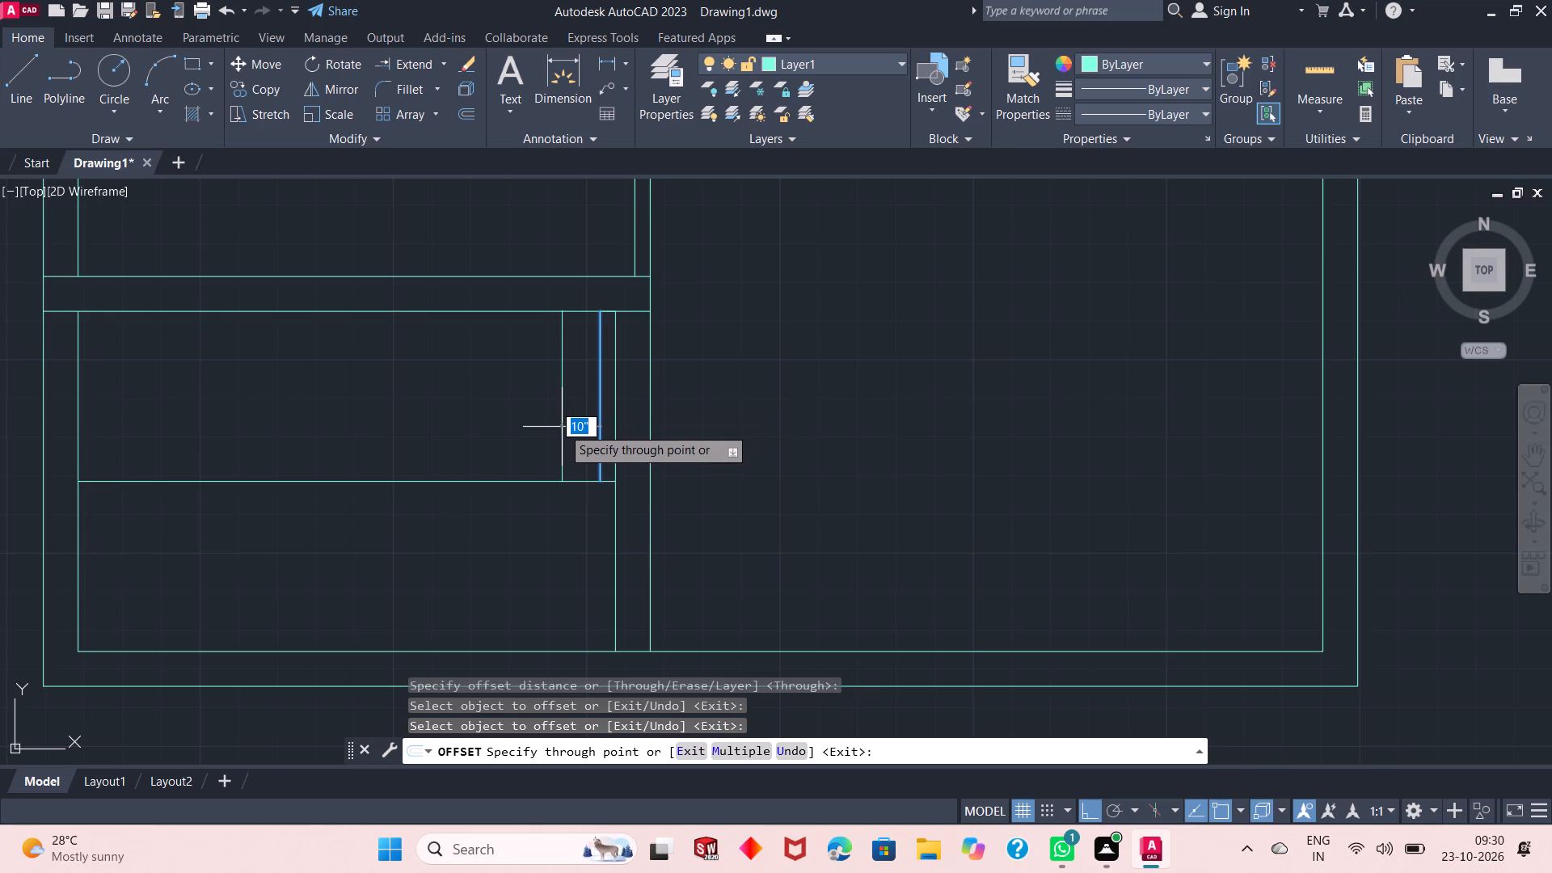
{"action": "type", "text": "10"}
{"action": "key", "text": "shift+quotedbl"}
{"action": "key", "text": "Return"}
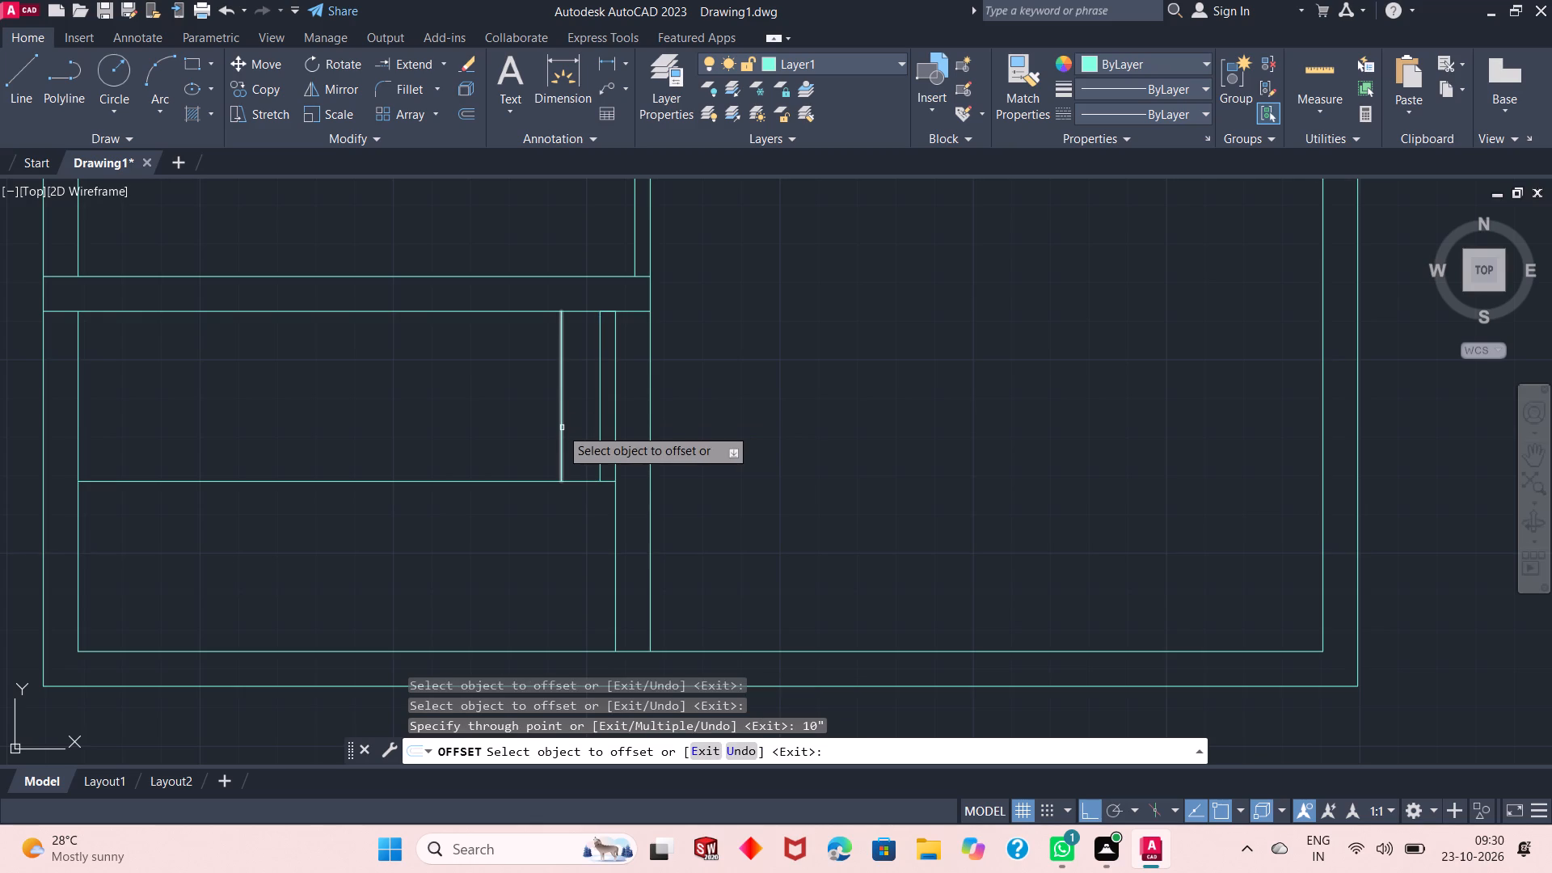
{"action": "left_click", "coordinate": [560, 428]}
{"action": "type", "text": "10\""}
{"action": "key", "text": "Return"}
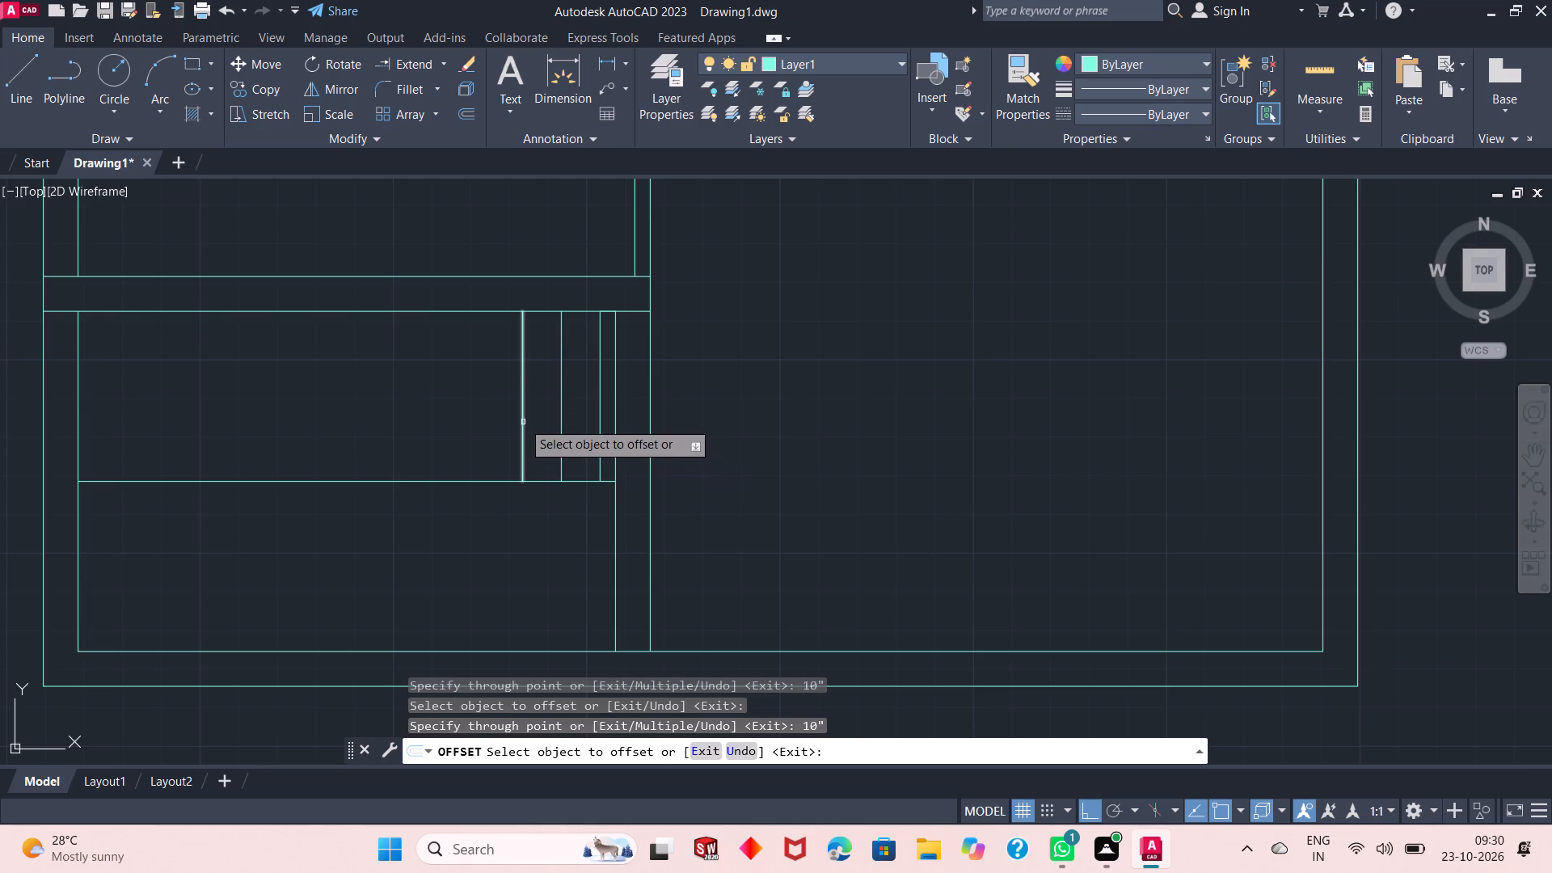
Add four more vertical tread lines at 10" spacing by offsetting the westernmost line west each time.
{"action": "left_click", "coordinate": [521, 420]}
{"action": "type", "text": "10\""}
{"action": "key", "text": "Return"}
{"action": "left_click", "coordinate": [483, 438]}
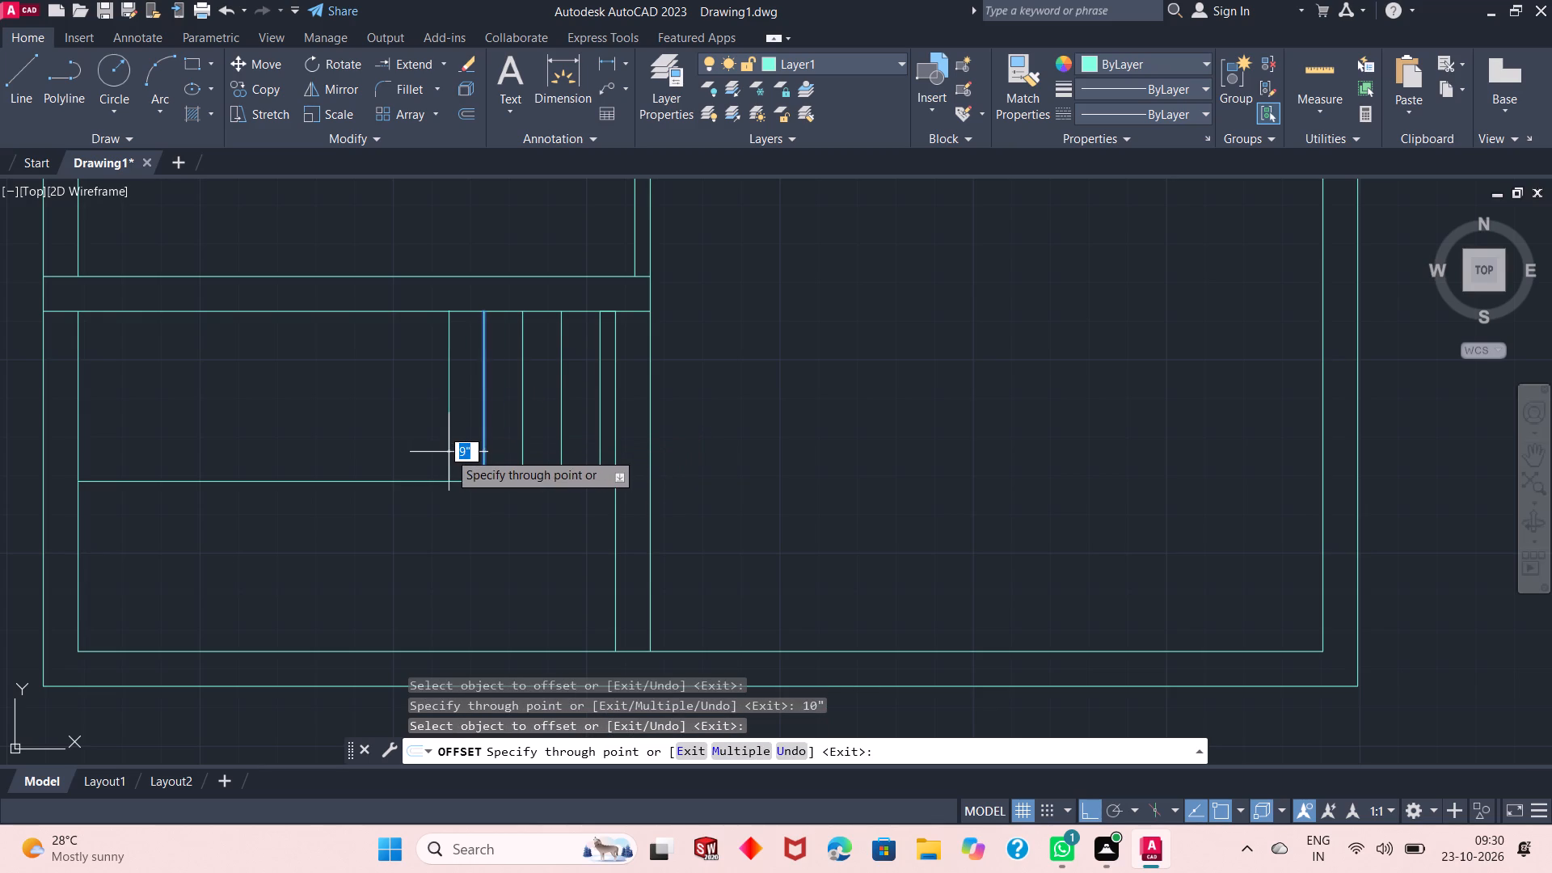
{"action": "type", "text": "10\""}
{"action": "key", "text": "Return"}
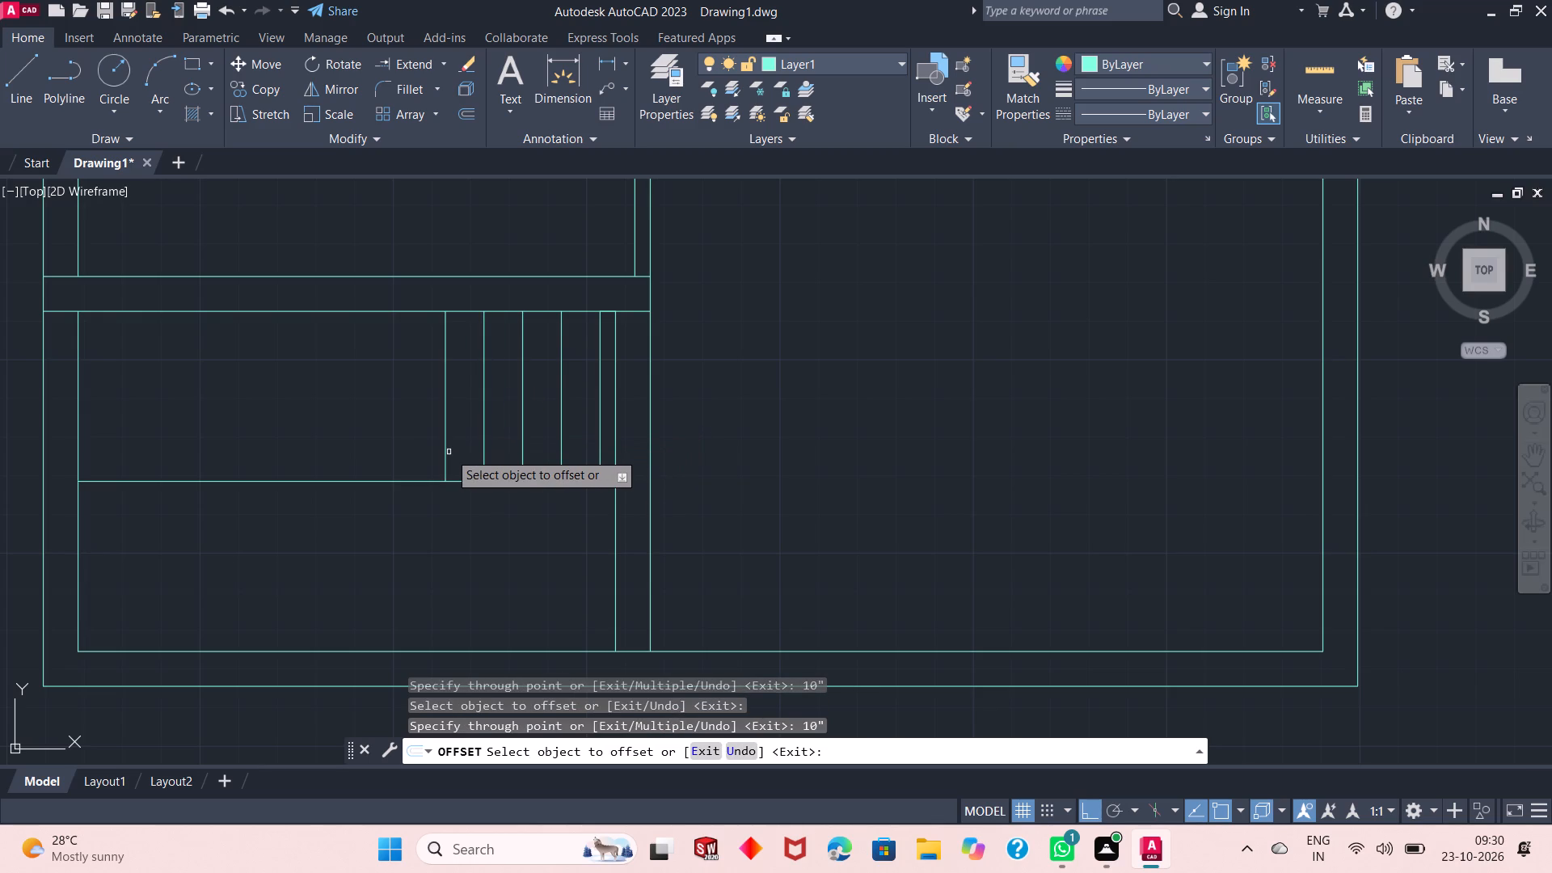
{"action": "left_click", "coordinate": [446, 451]}
{"action": "type", "text": "10\""}
{"action": "key", "text": "Return"}
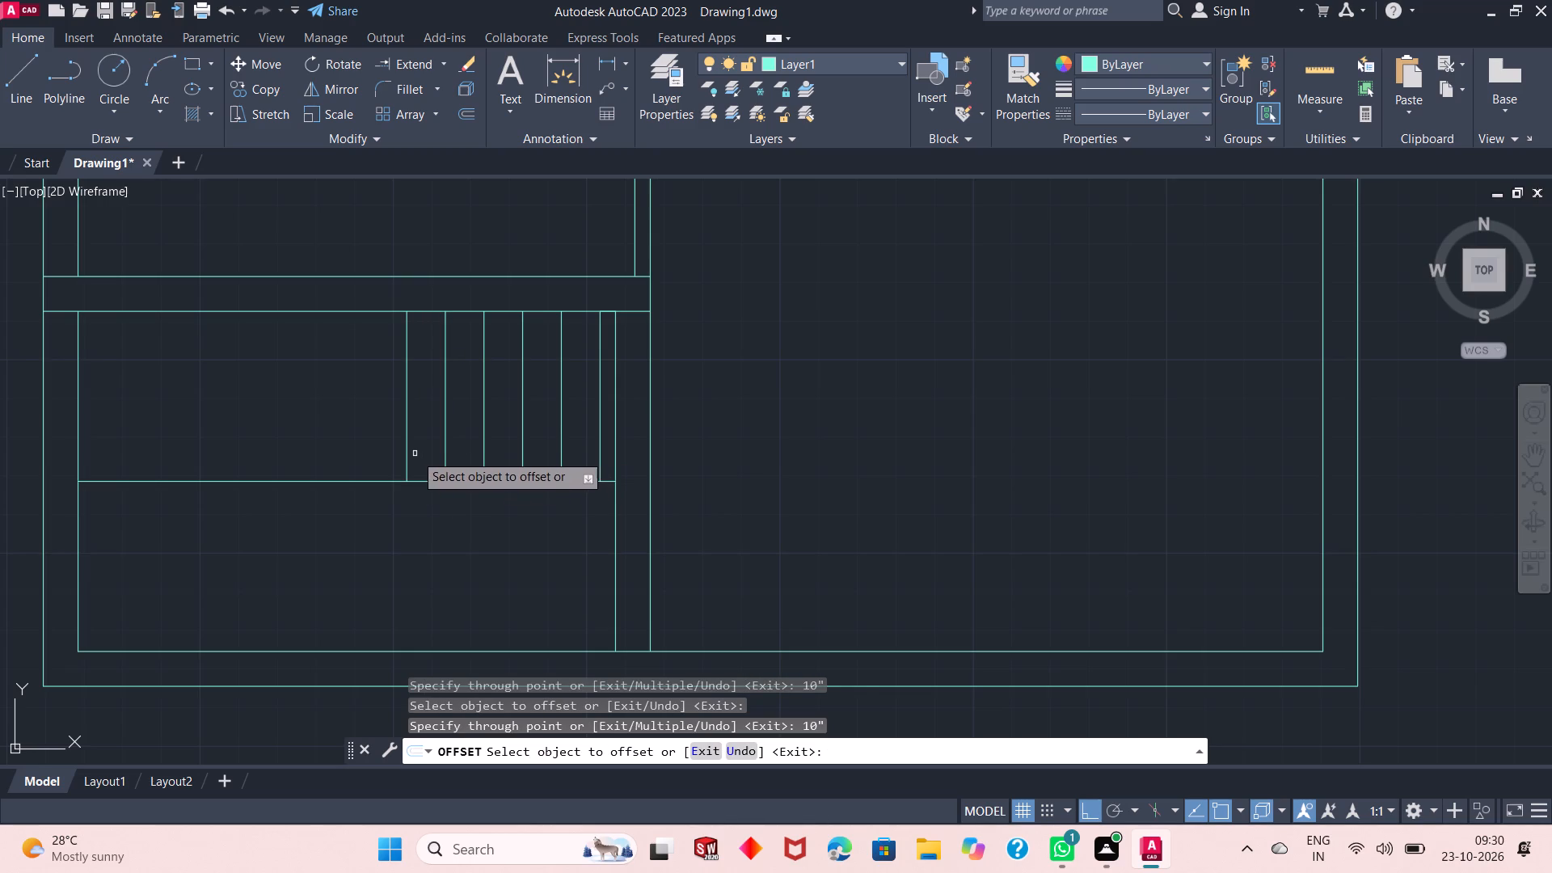
{"action": "left_click", "coordinate": [408, 441]}
{"action": "type", "text": "10\""}
{"action": "key", "text": "Return"}
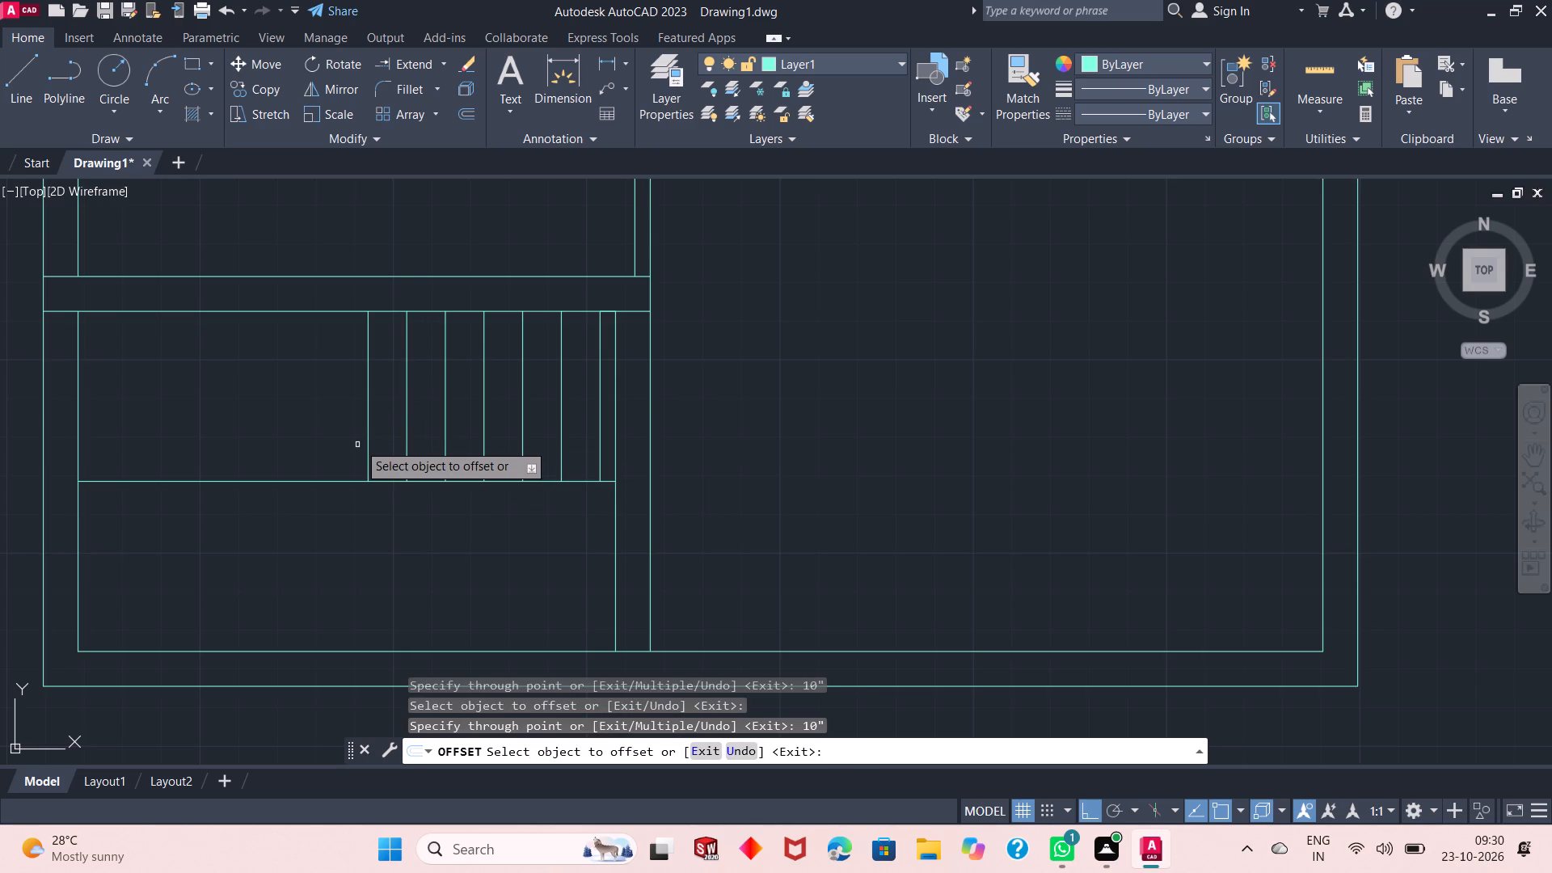
Add four further tread lines to the west at 10" spacing, offsetting from the westernmost line each time, and finish the Offset command.
{"action": "left_click", "coordinate": [365, 422]}
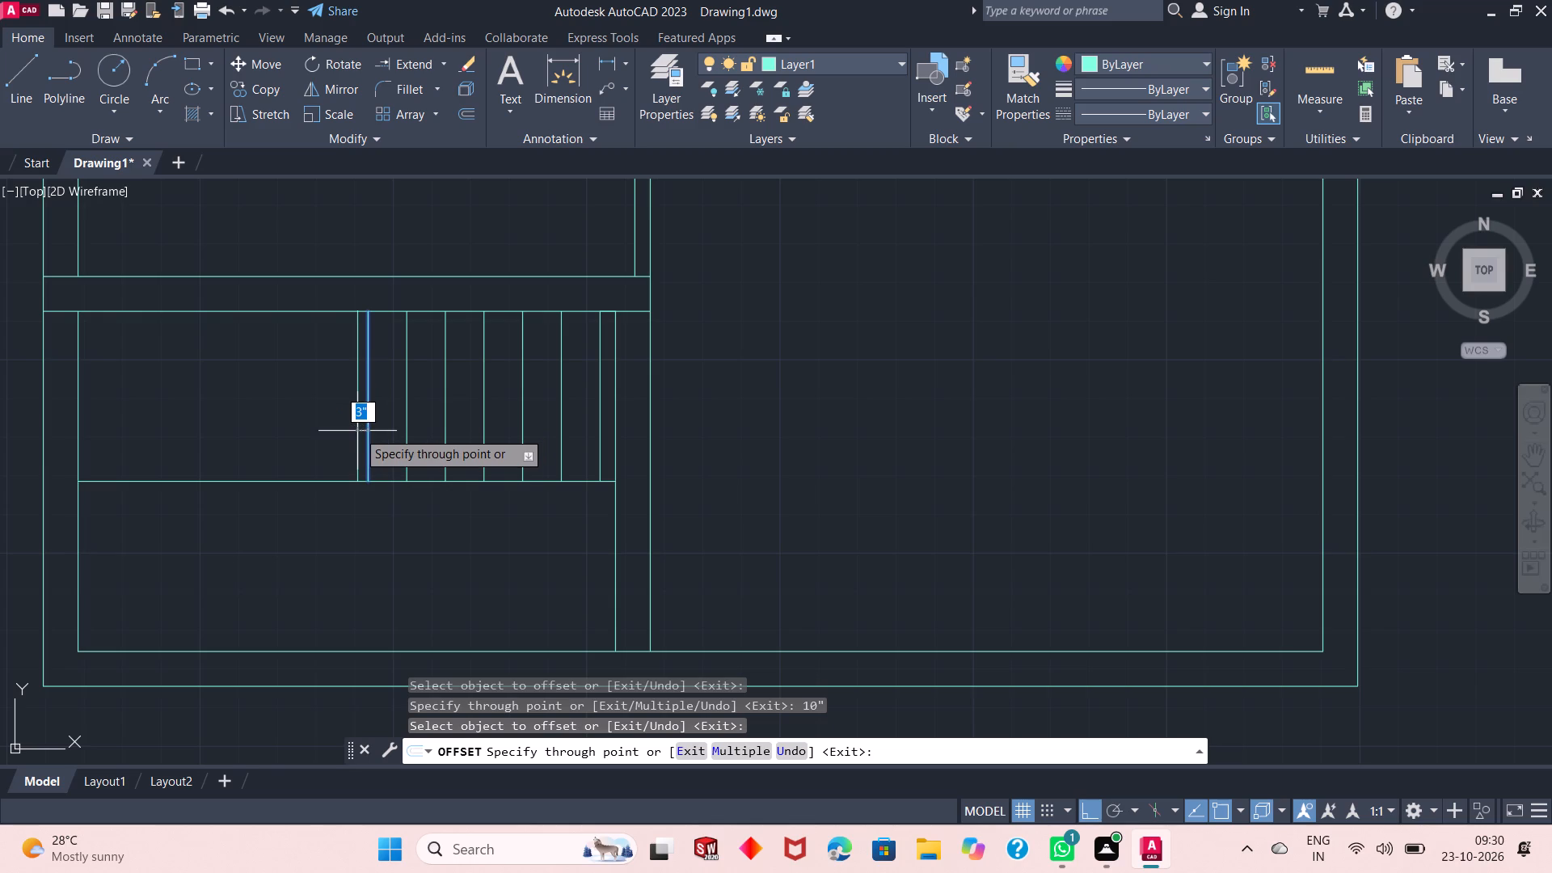
{"action": "type", "text": "10\""}
{"action": "key", "text": "Return"}
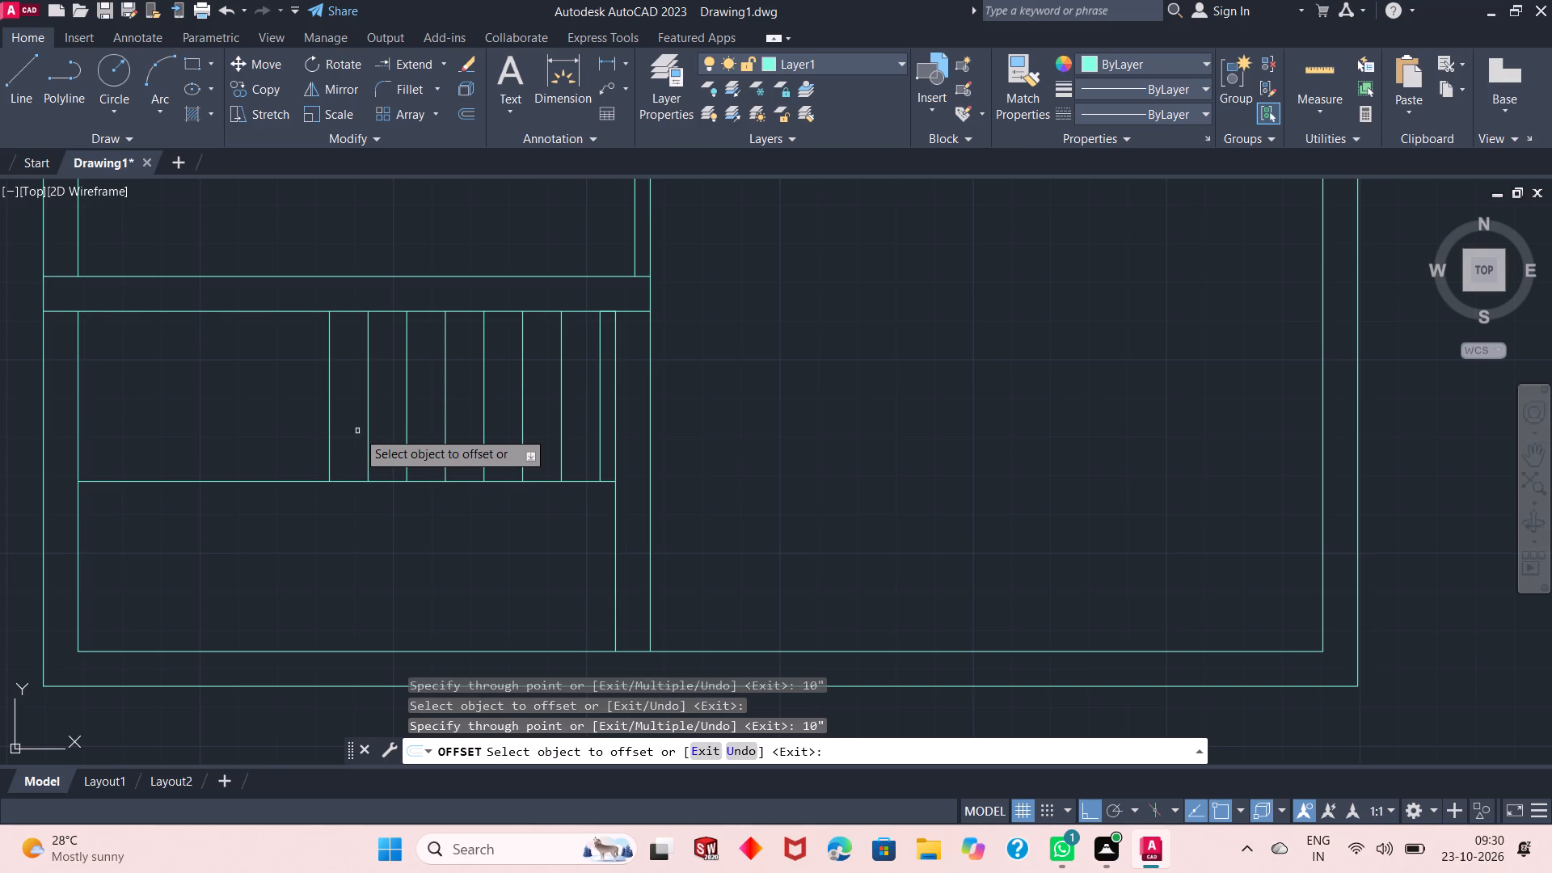
{"action": "left_click", "coordinate": [331, 421]}
{"action": "type", "text": "10"}
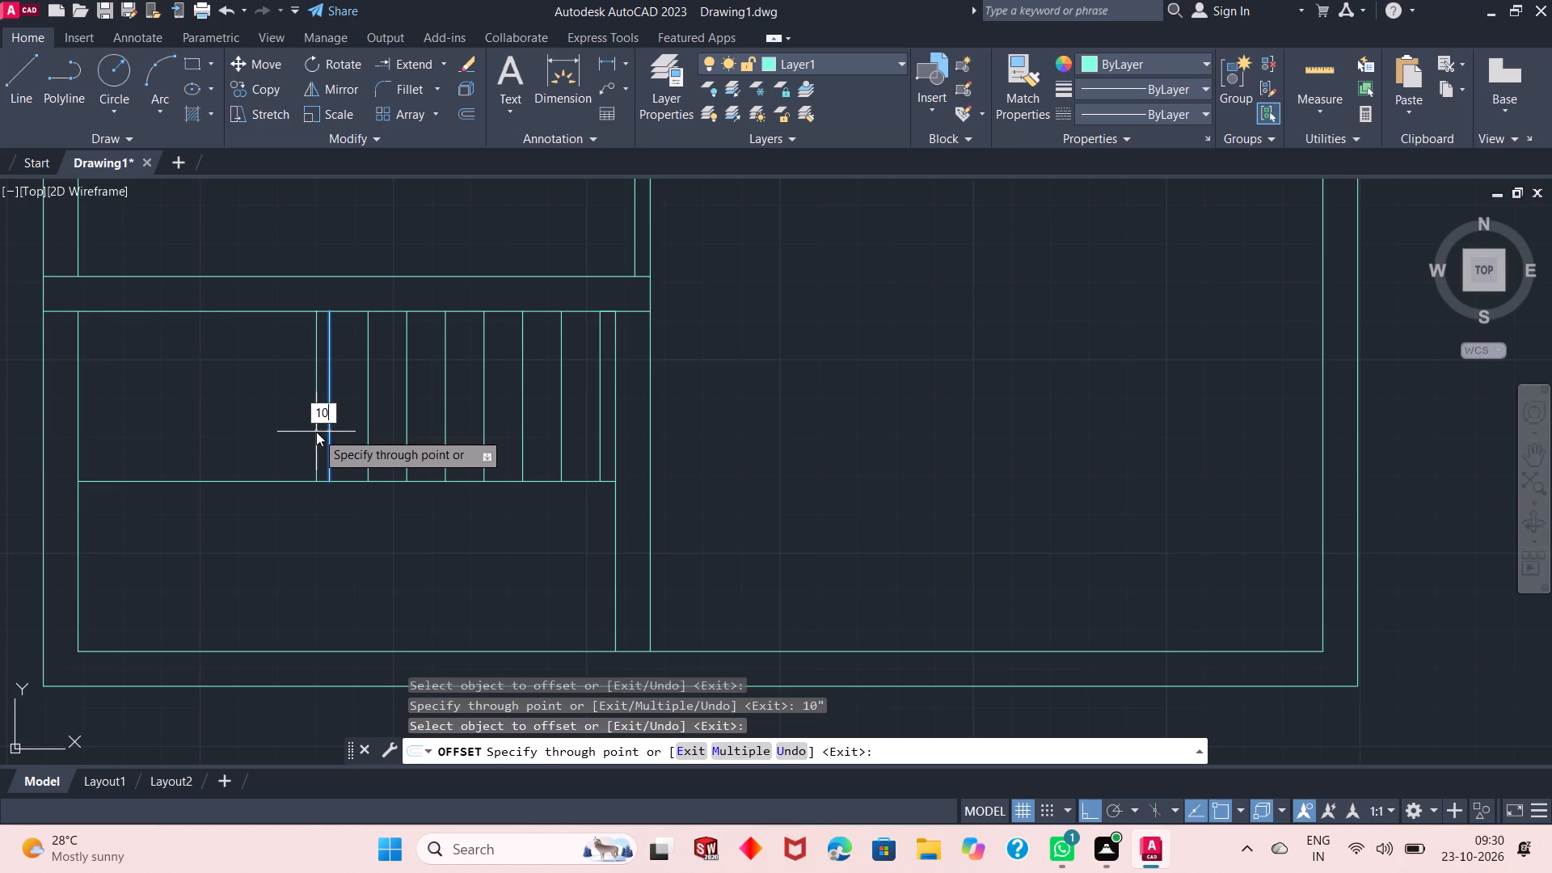
{"action": "key", "text": "shift+quotedbl"}
{"action": "key", "text": "Return"}
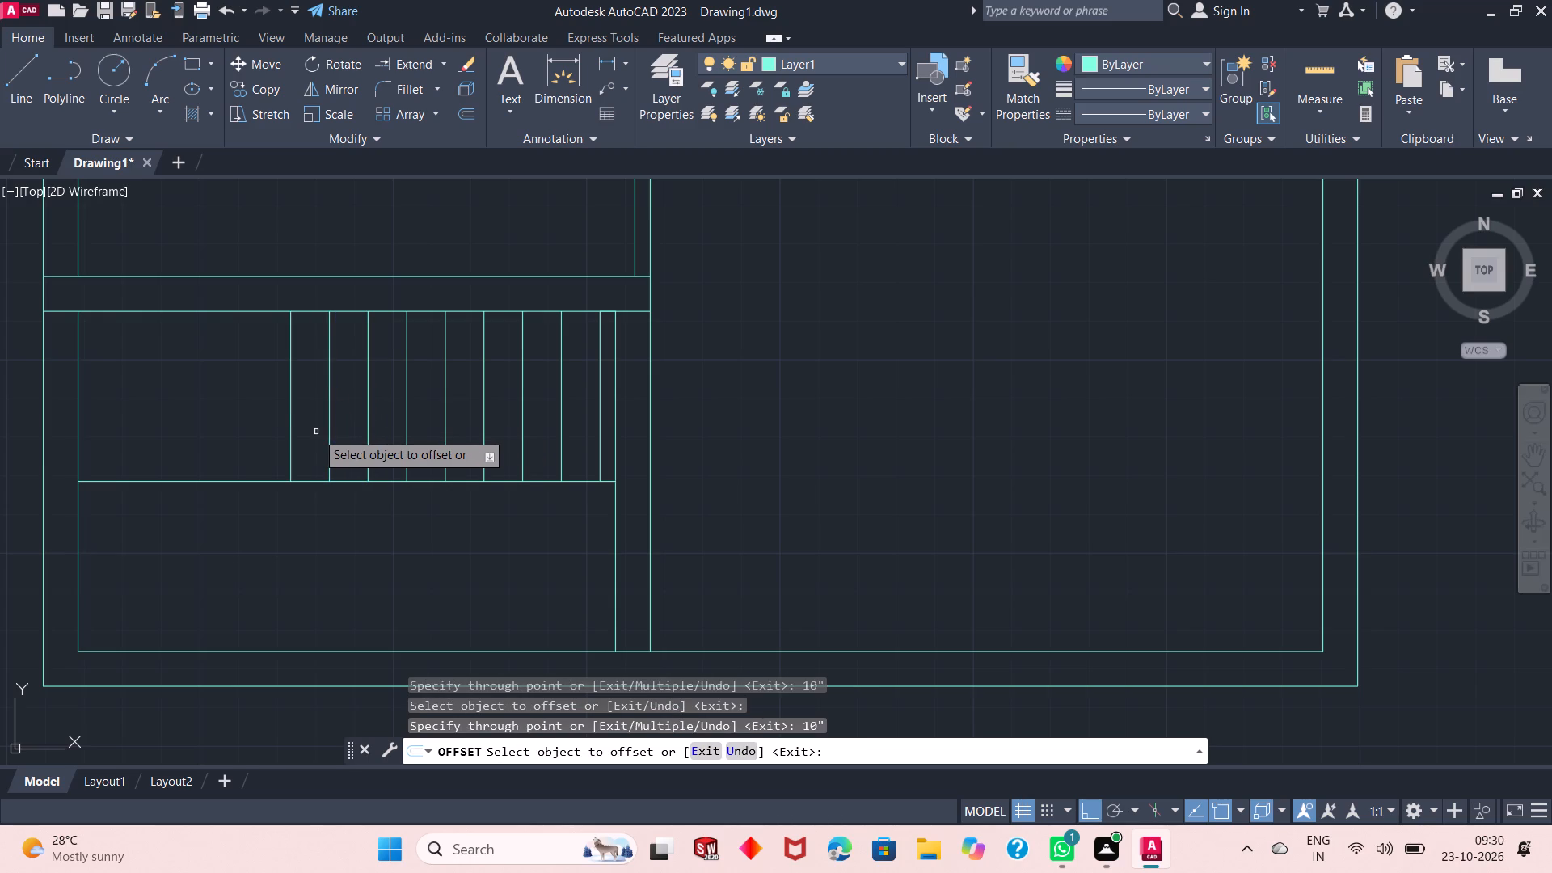
{"action": "left_click", "coordinate": [289, 412]}
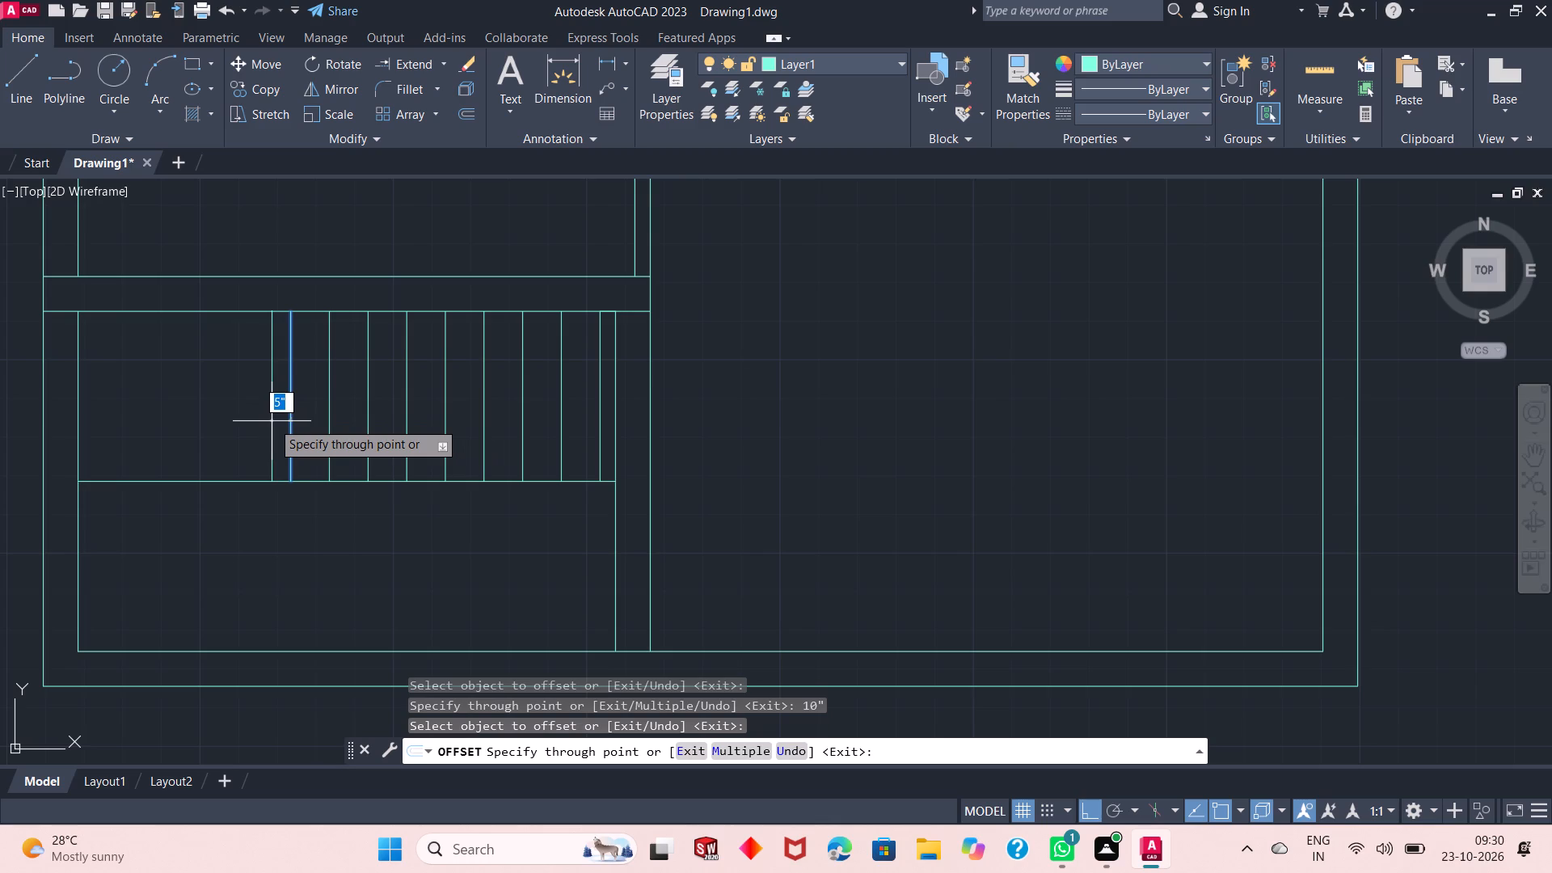
{"action": "type", "text": "10\""}
{"action": "key", "text": "Return"}
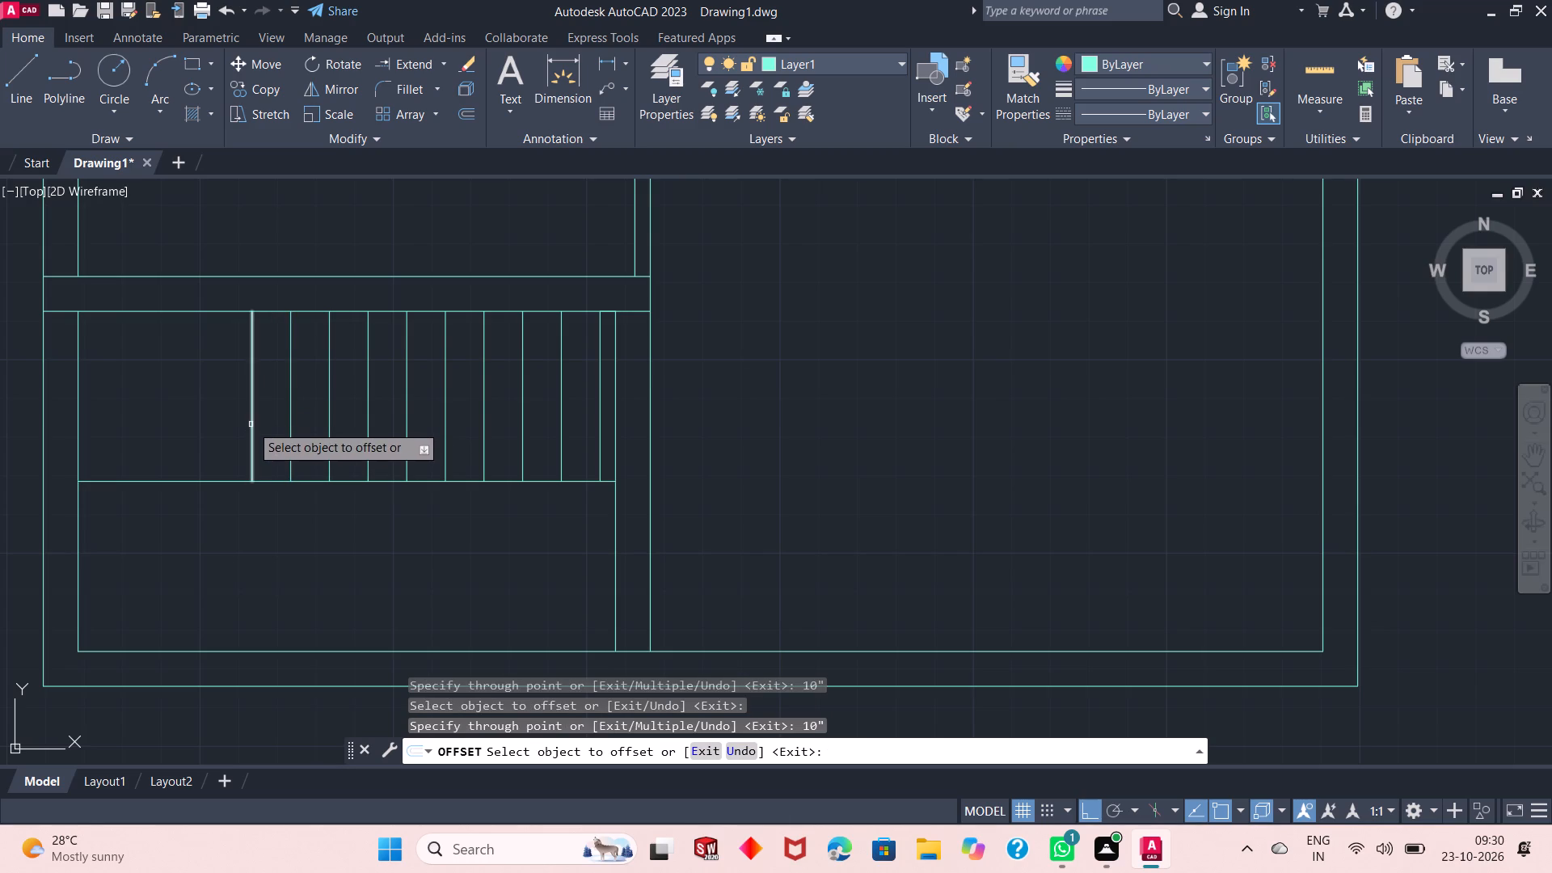
{"action": "left_click", "coordinate": [251, 424]}
{"action": "type", "text": "10\""}
{"action": "key", "text": "Return"}
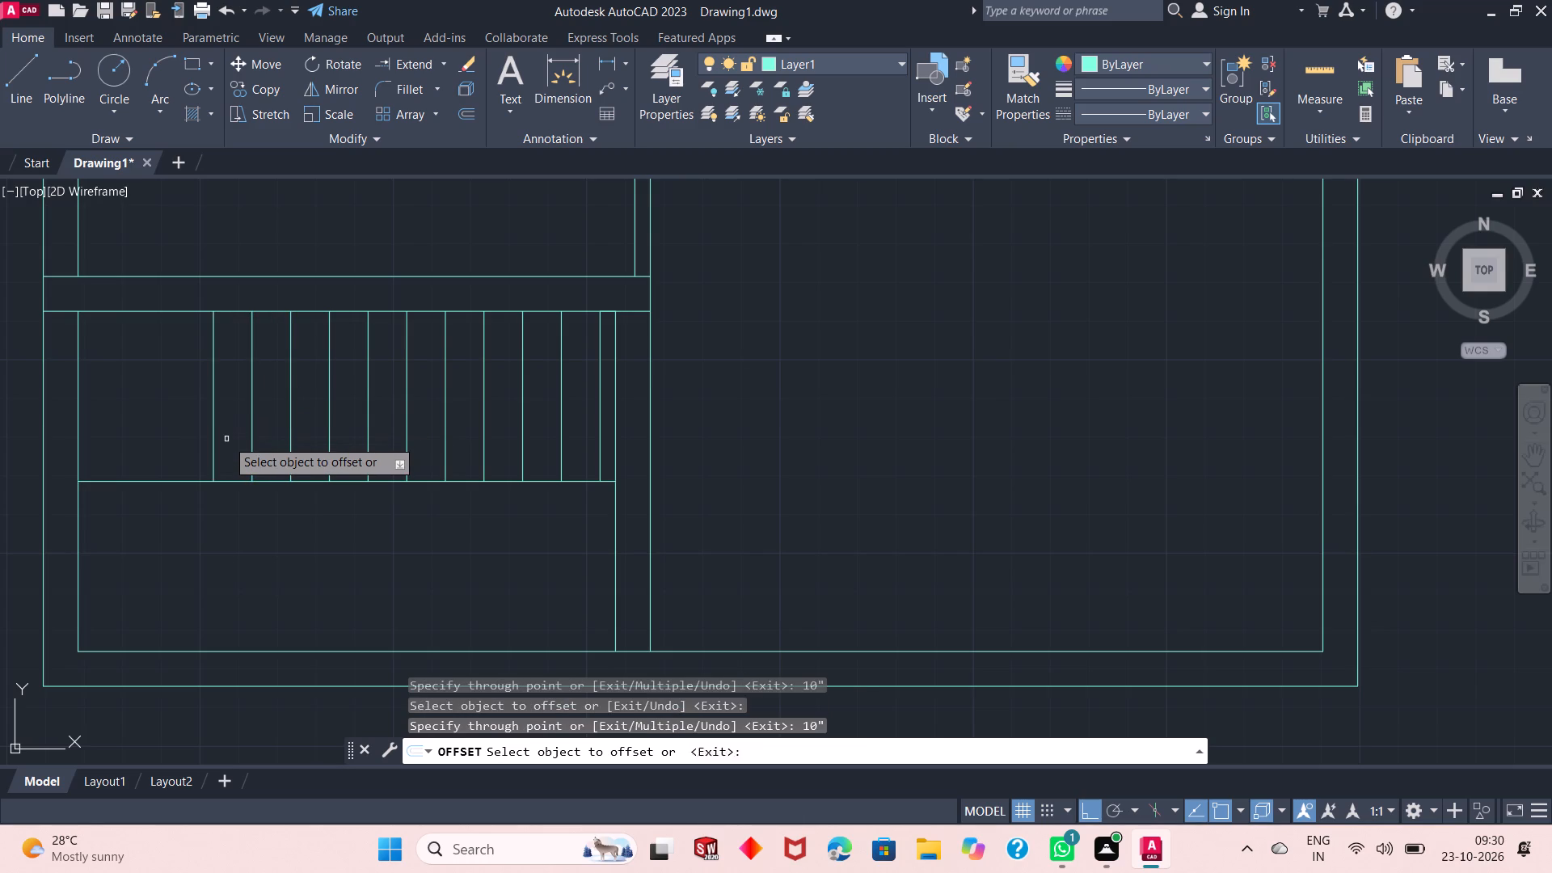
{"action": "right_click", "coordinate": [697, 375]}
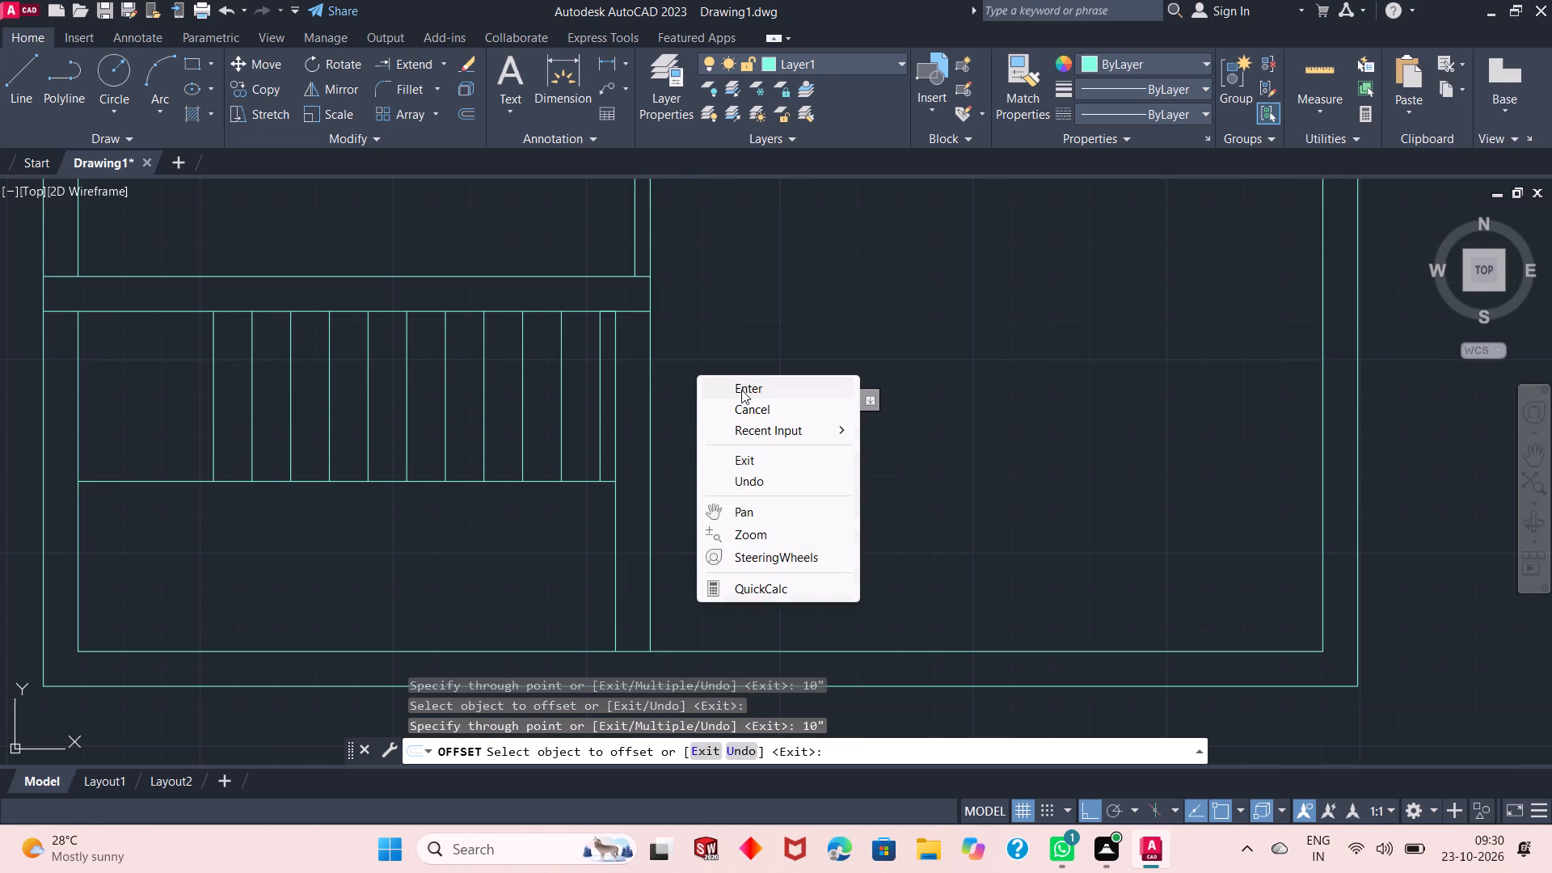
{"action": "left_click", "coordinate": [747, 394]}
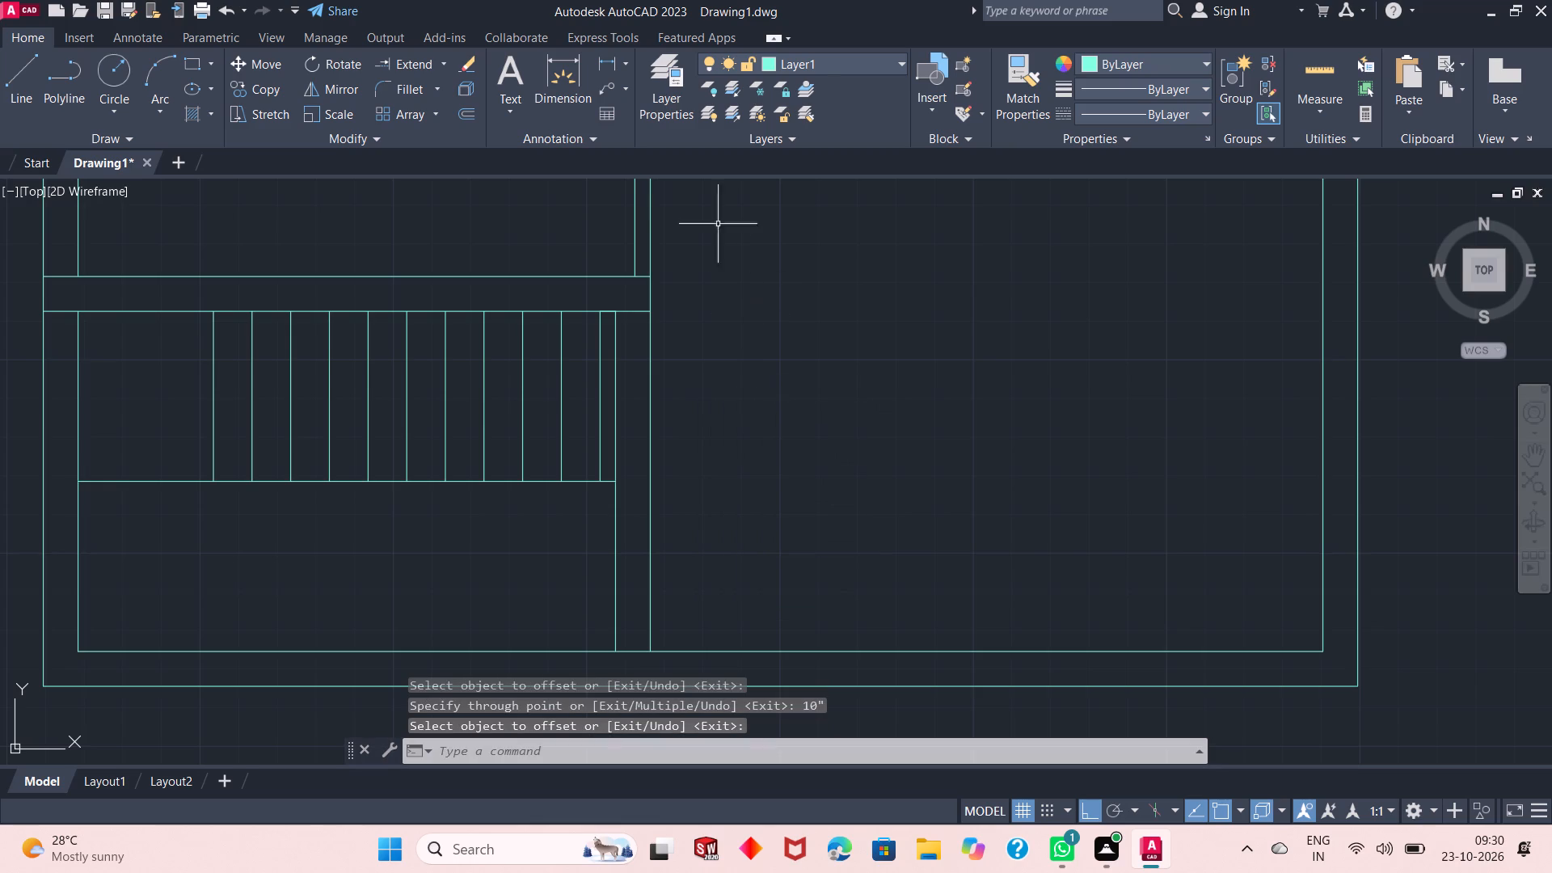
Extend the fifth tread line from the east southward across the mid-line to the south wall's inner face.
{"action": "left_click", "coordinate": [415, 65]}
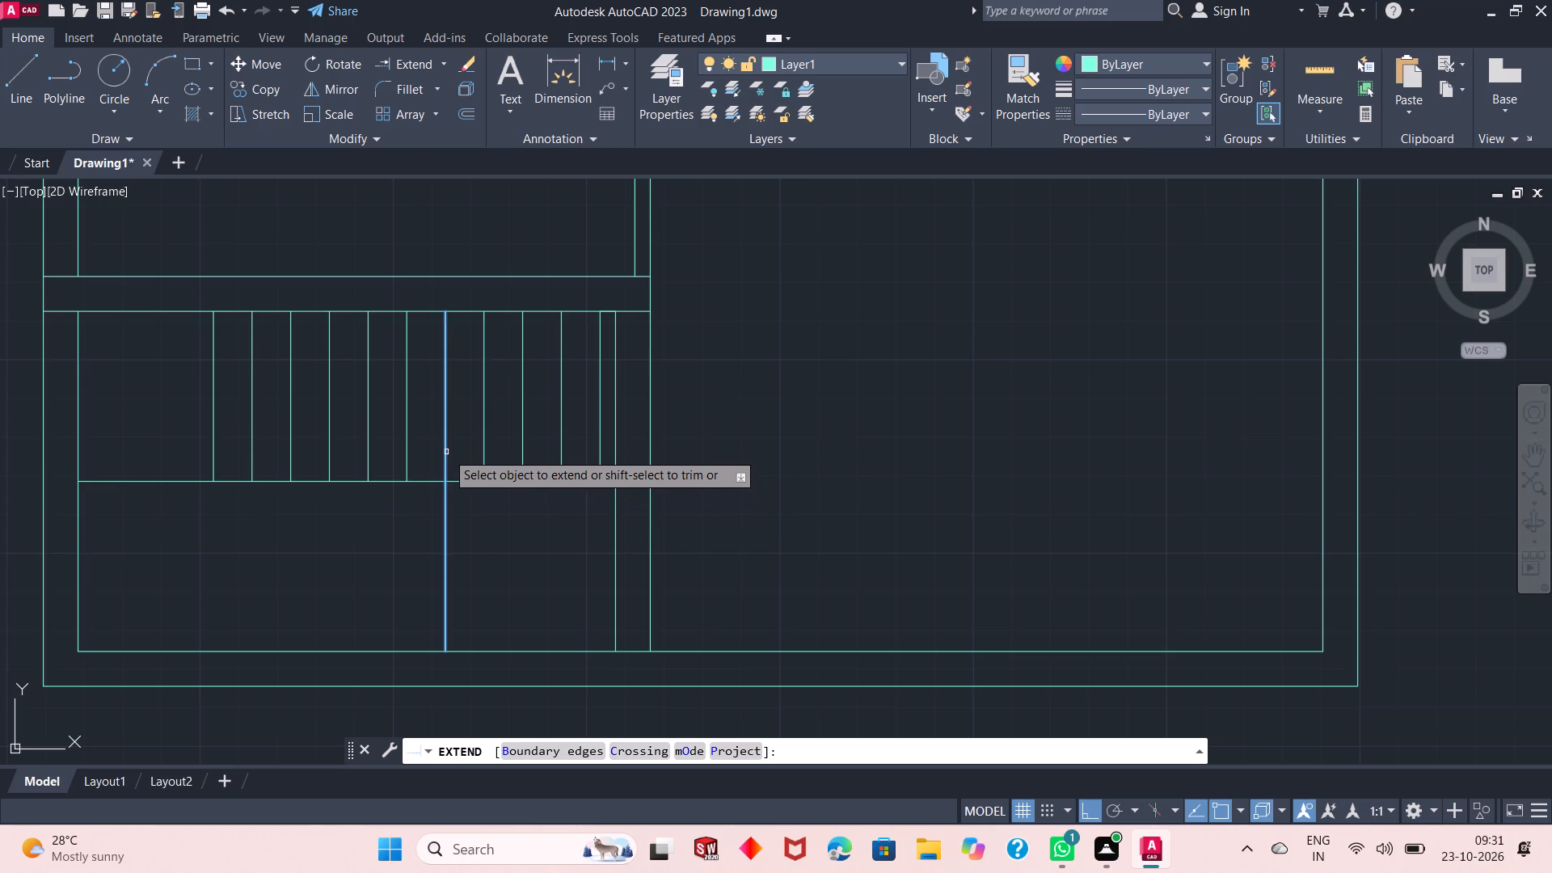
{"action": "left_click", "coordinate": [446, 450]}
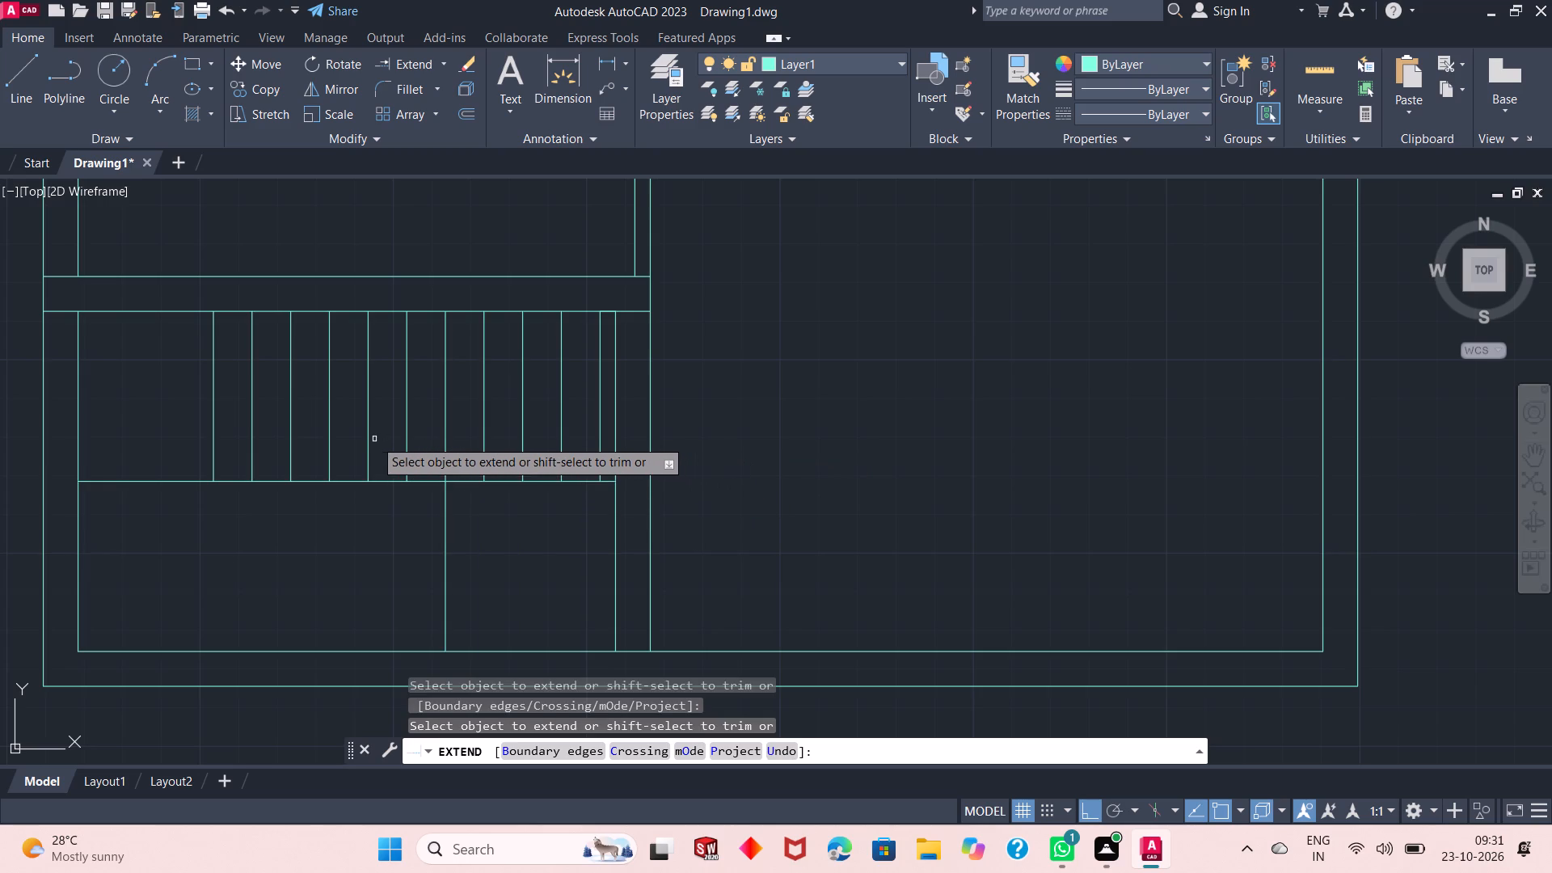
{"action": "right_click", "coordinate": [740, 364]}
{"action": "left_click", "coordinate": [768, 374]}
Trim away the westernmost tread line in the room's north half.
{"action": "right_click", "coordinate": [754, 319]}
{"action": "left_click", "coordinate": [804, 353]}
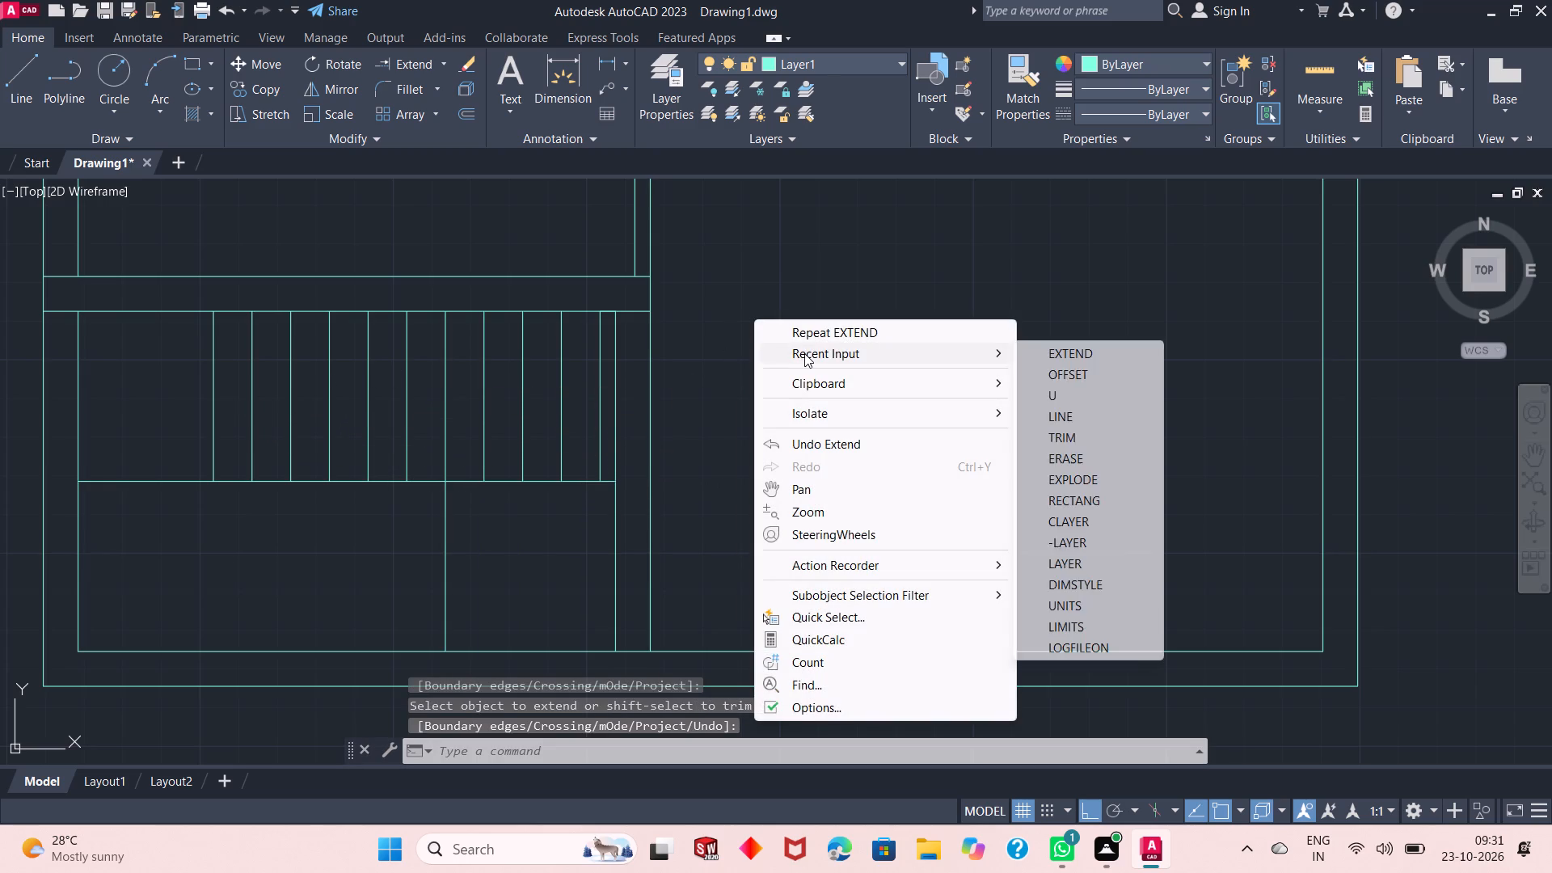
{"action": "left_click", "coordinate": [1082, 429]}
{"action": "left_click", "coordinate": [235, 409]}
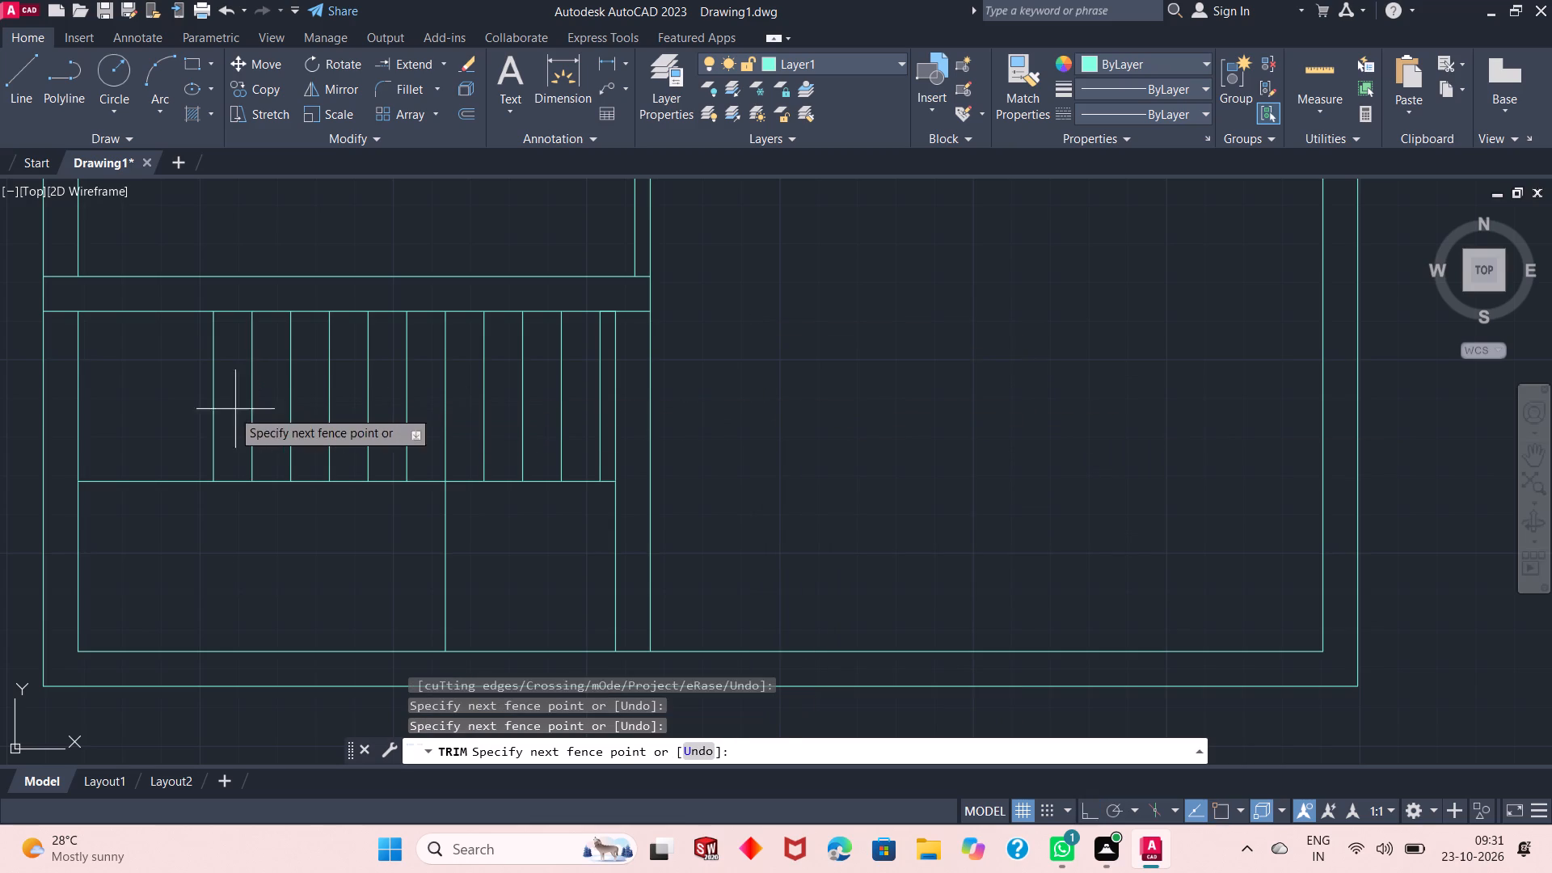
{"action": "left_click", "coordinate": [194, 419]}
{"action": "right_click", "coordinate": [740, 252]}
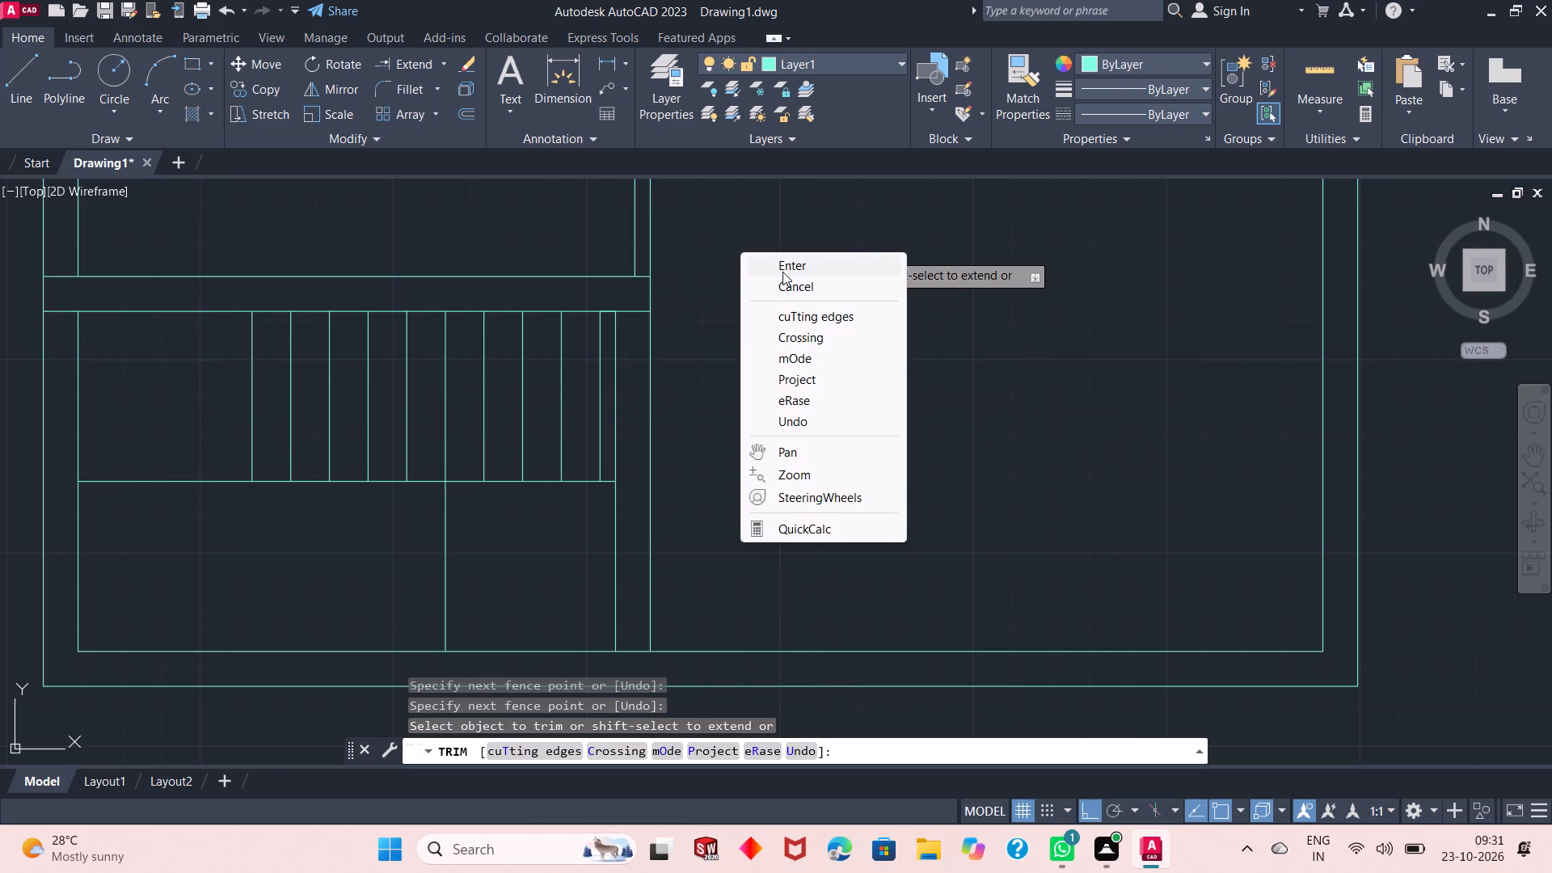
{"action": "left_click", "coordinate": [819, 272]}
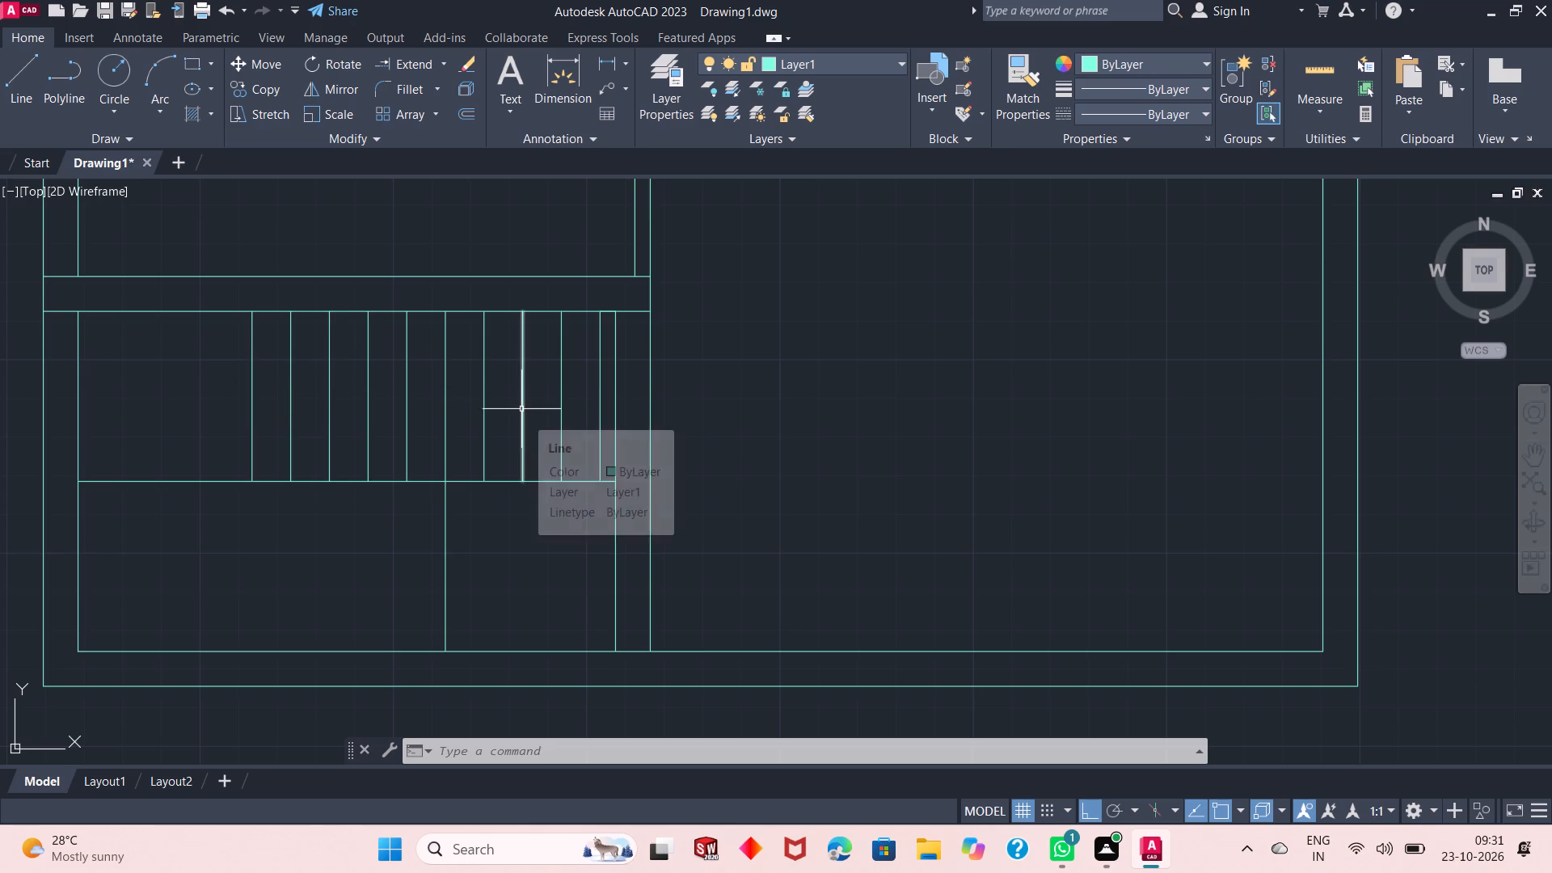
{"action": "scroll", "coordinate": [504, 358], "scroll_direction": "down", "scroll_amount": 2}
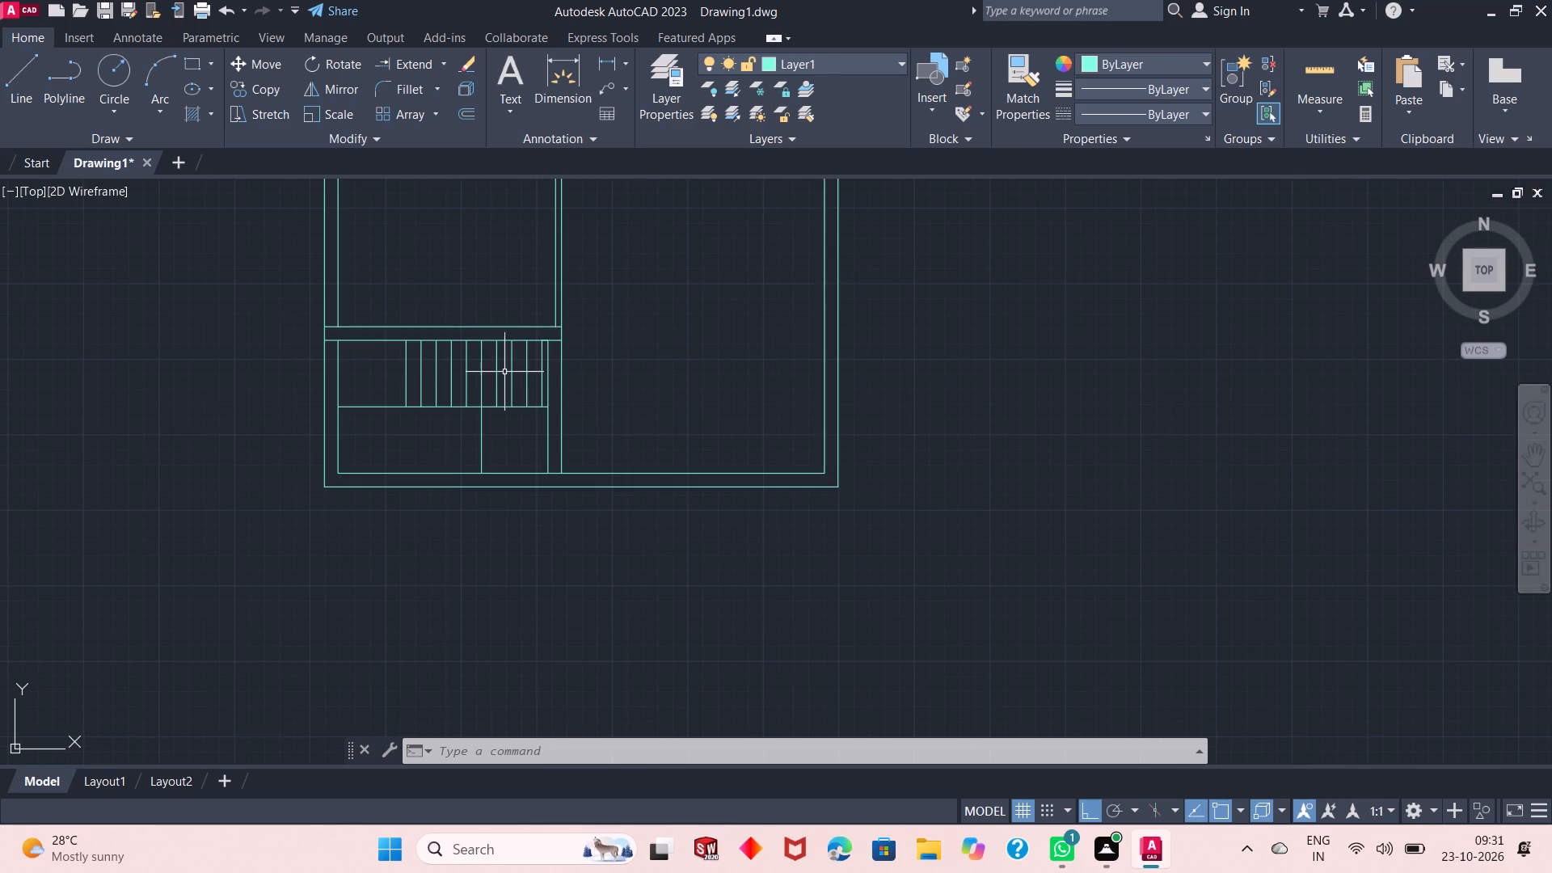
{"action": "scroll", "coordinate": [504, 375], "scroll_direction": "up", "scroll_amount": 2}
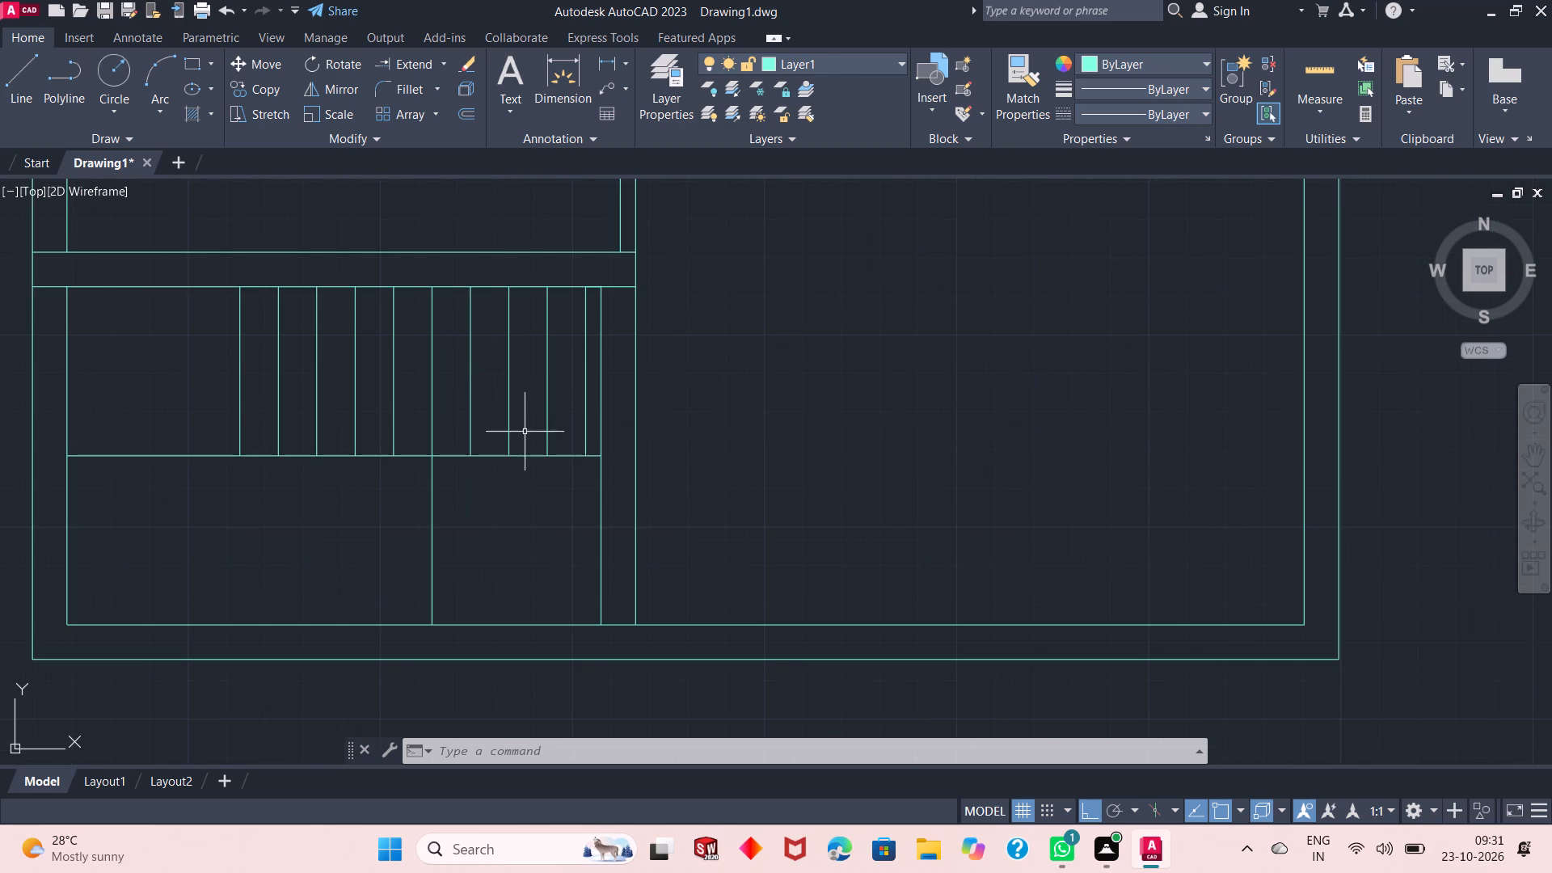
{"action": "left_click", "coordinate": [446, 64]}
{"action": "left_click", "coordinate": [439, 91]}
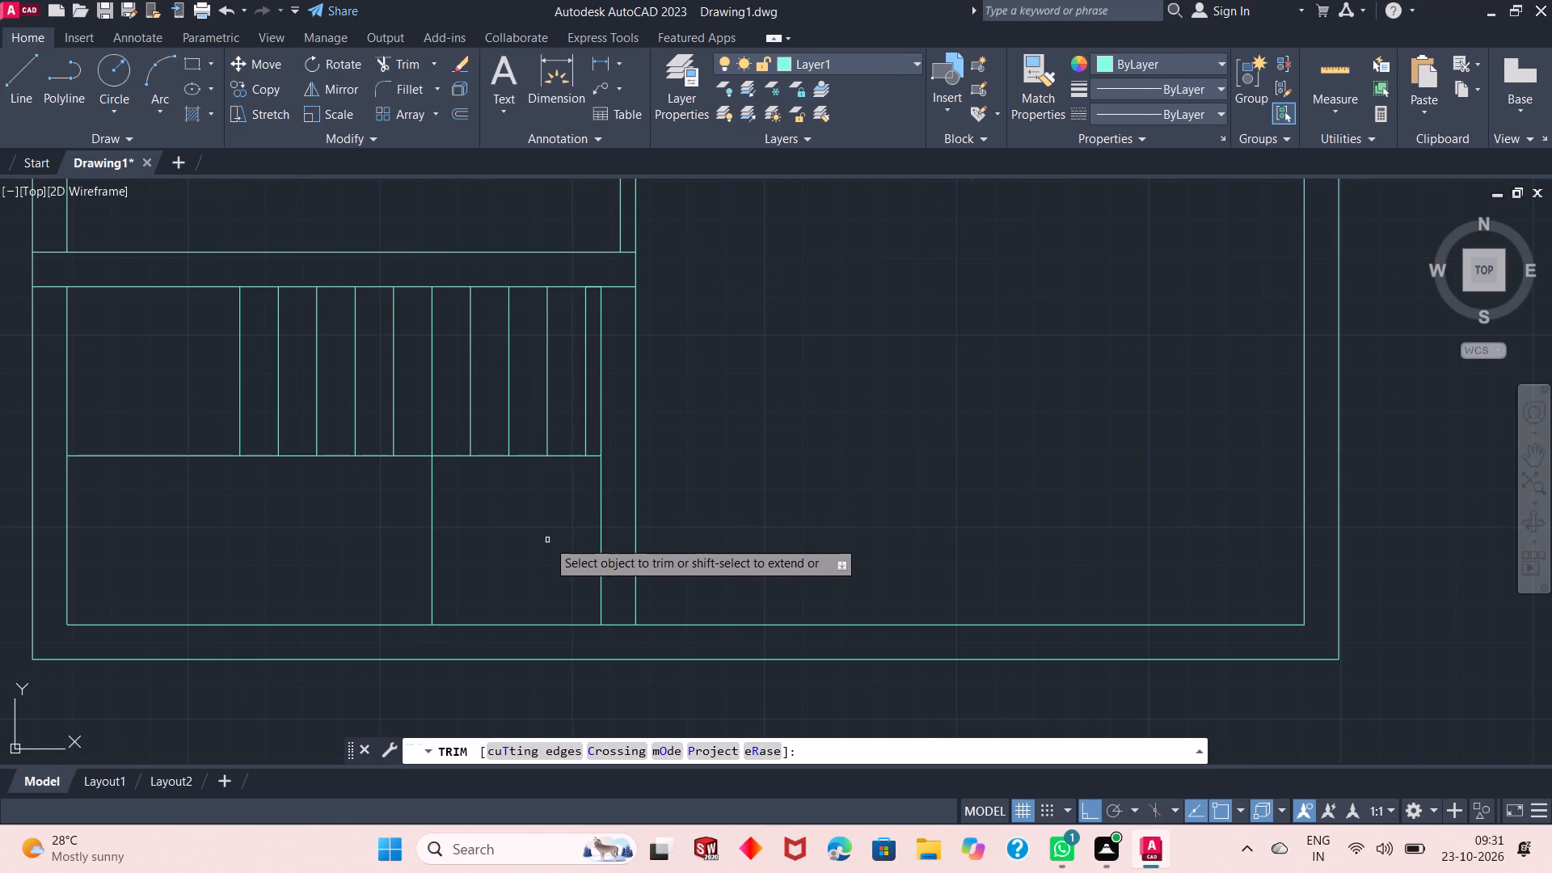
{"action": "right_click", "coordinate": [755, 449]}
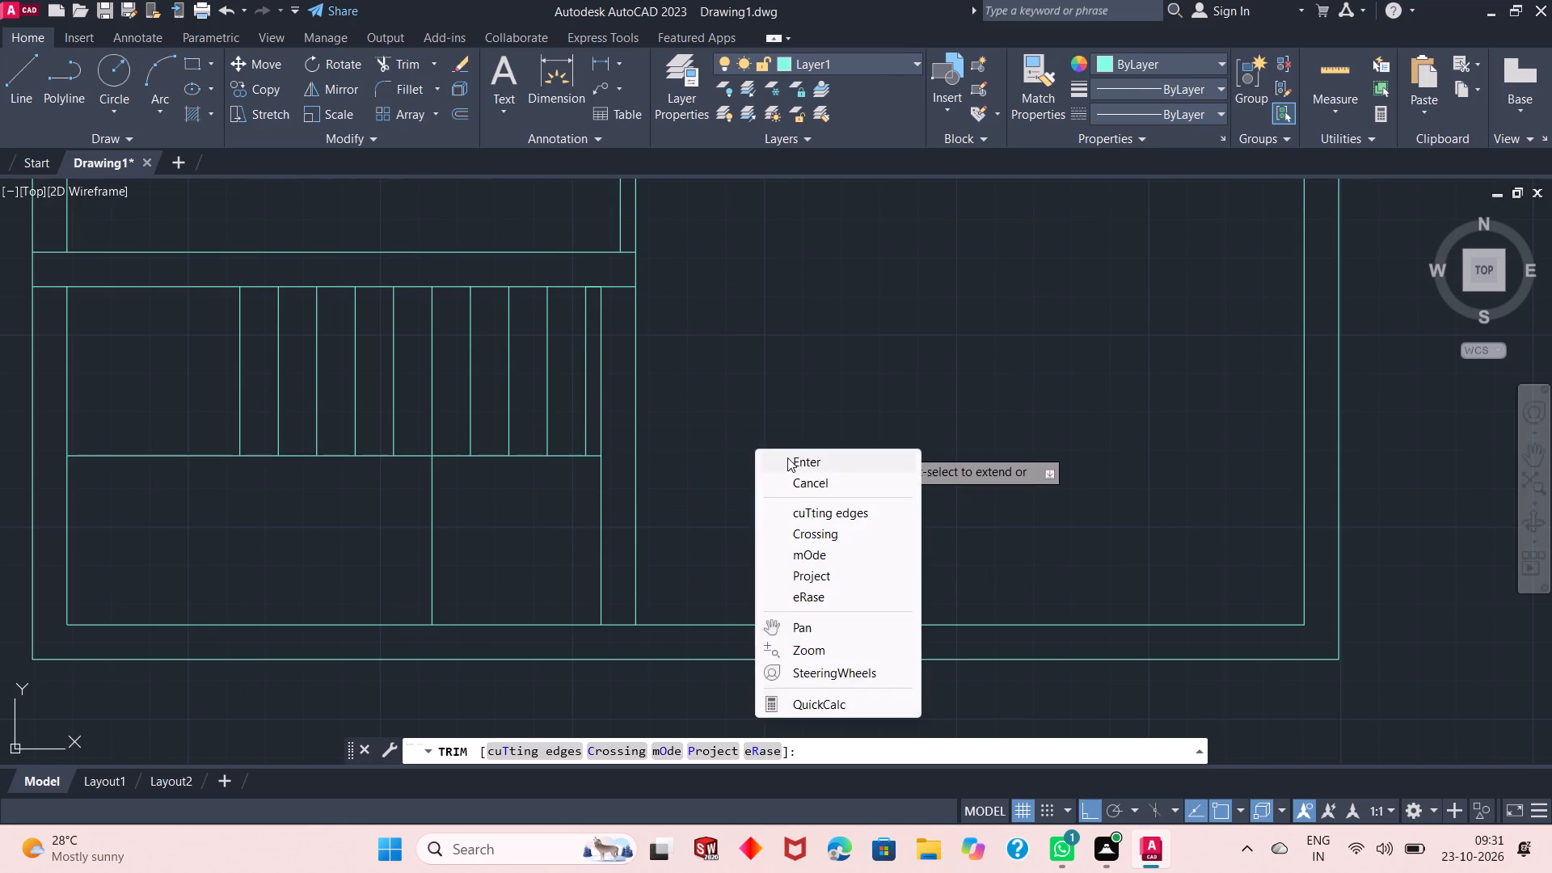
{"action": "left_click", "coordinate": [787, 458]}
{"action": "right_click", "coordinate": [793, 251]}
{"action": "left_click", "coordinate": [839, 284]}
Extend the vertical tread line in the south-west room's south half down to the south wall's outer face.
{"action": "right_click", "coordinate": [839, 284]}
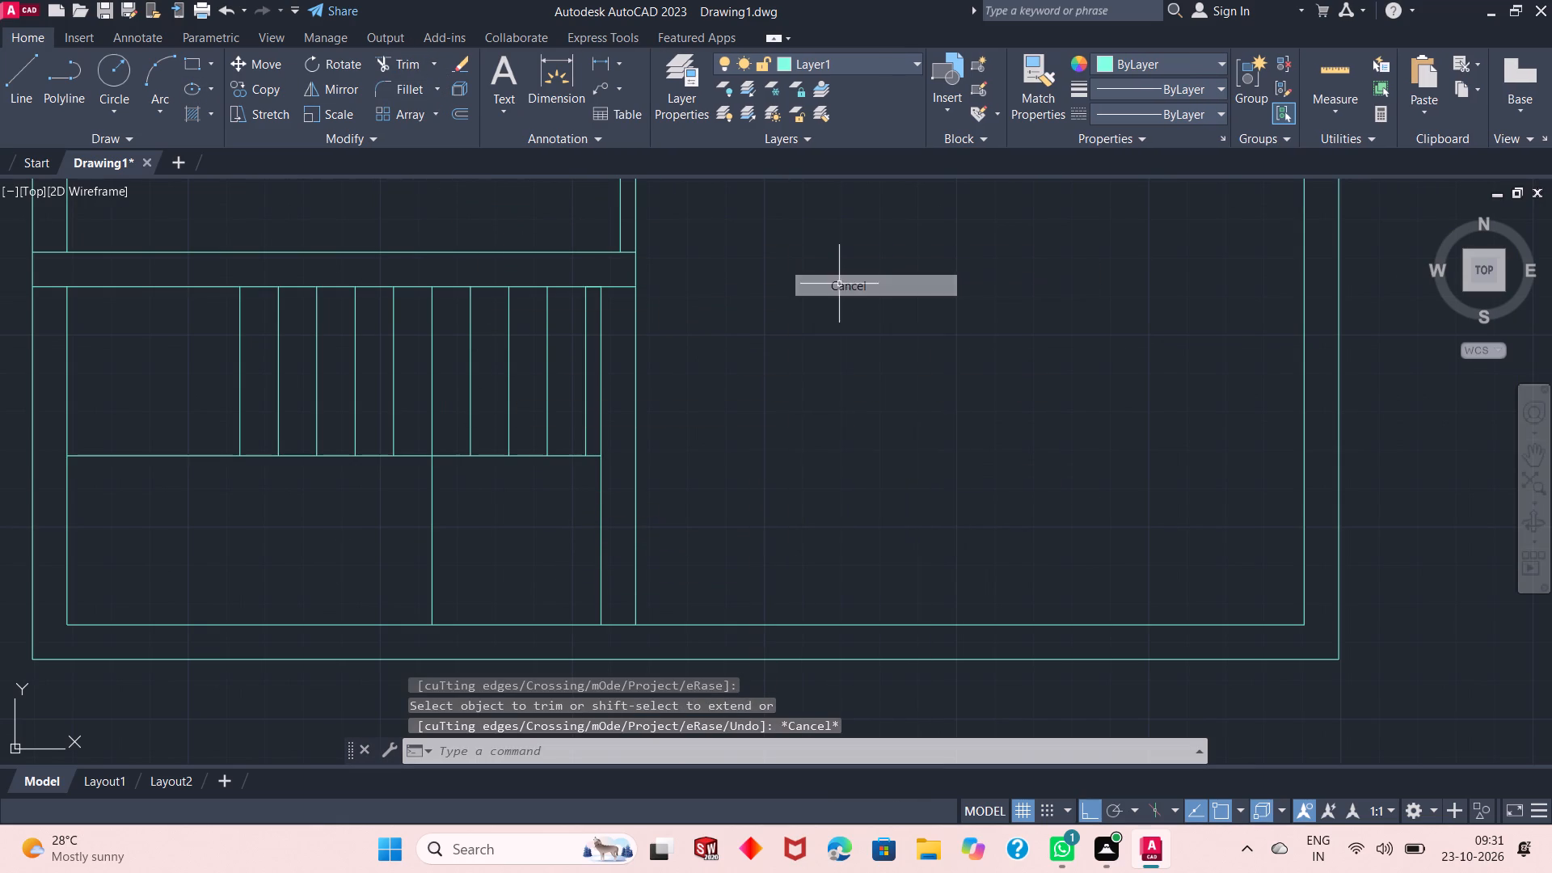
{"action": "left_click", "coordinate": [884, 314]}
{"action": "left_click", "coordinate": [1132, 335]}
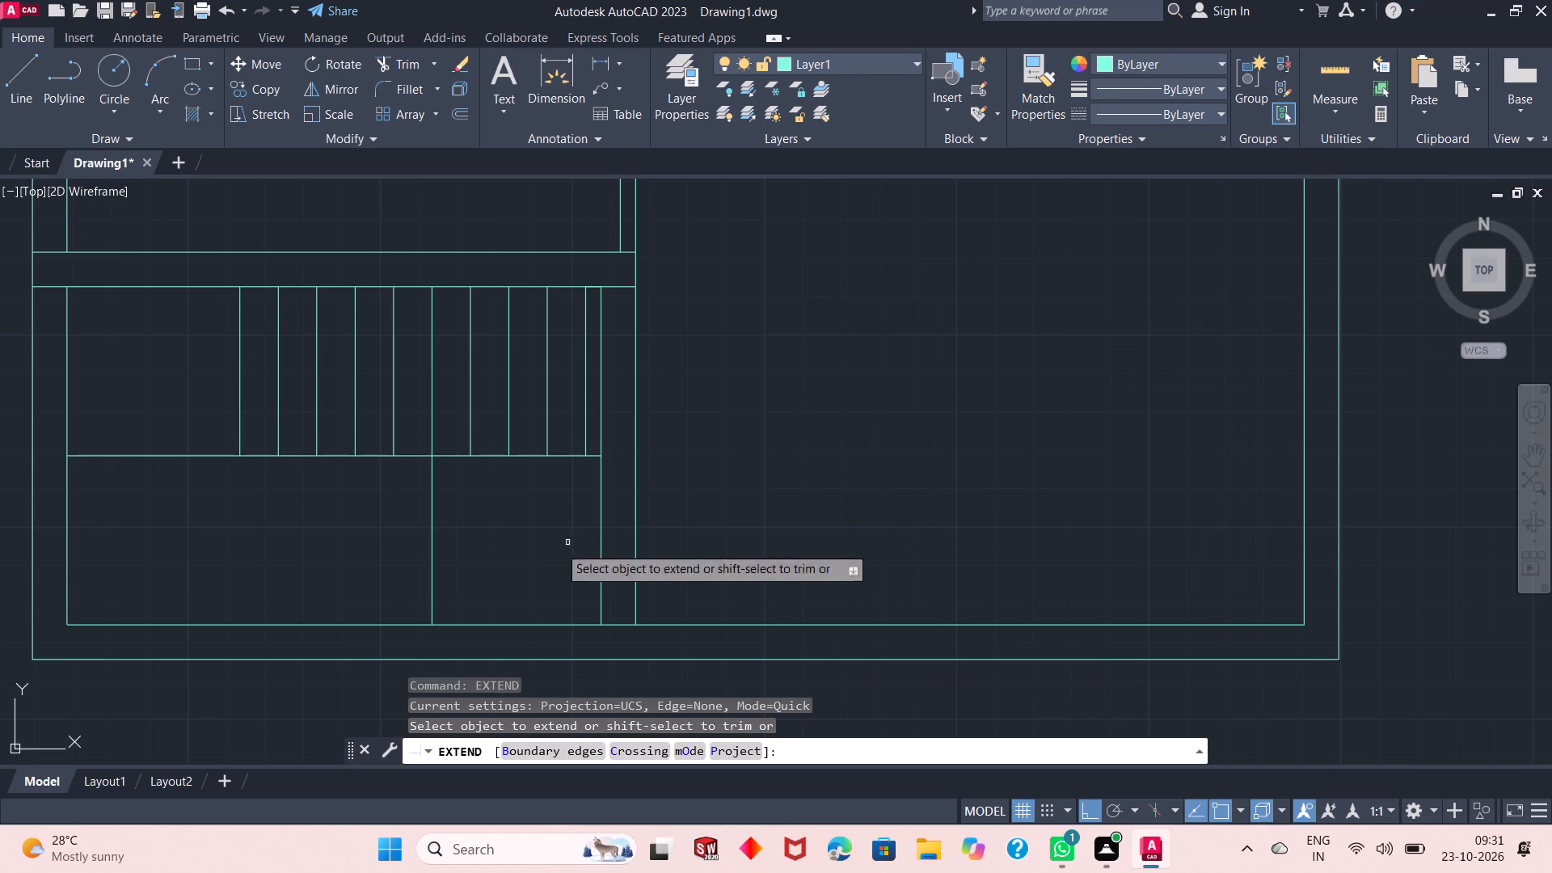
{"action": "left_click", "coordinate": [431, 542]}
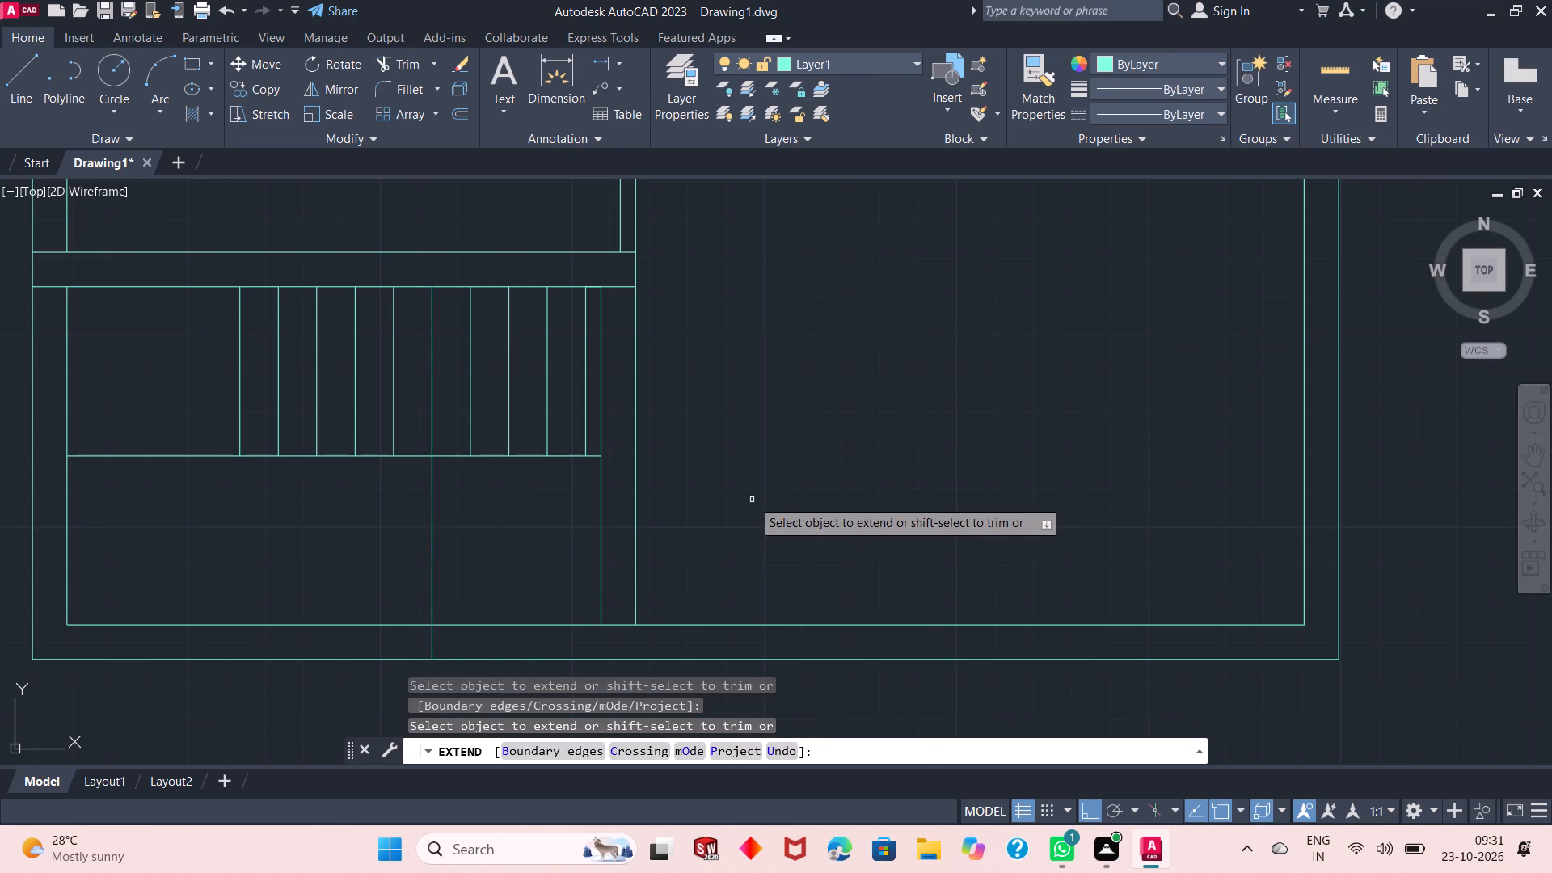
{"action": "right_click", "coordinate": [752, 499]}
{"action": "left_click", "coordinate": [787, 514]}
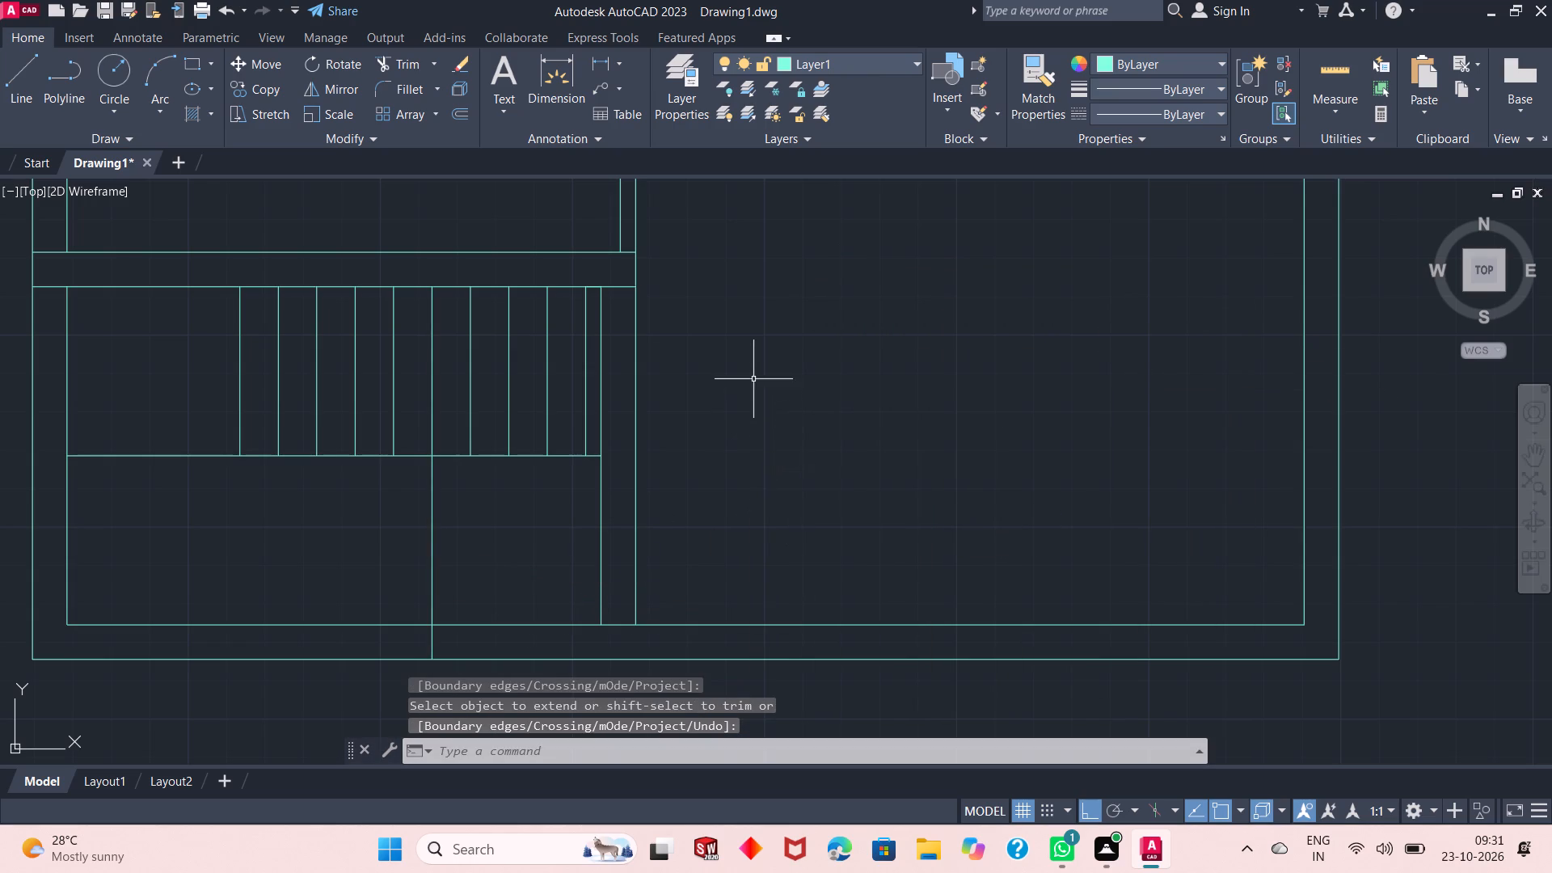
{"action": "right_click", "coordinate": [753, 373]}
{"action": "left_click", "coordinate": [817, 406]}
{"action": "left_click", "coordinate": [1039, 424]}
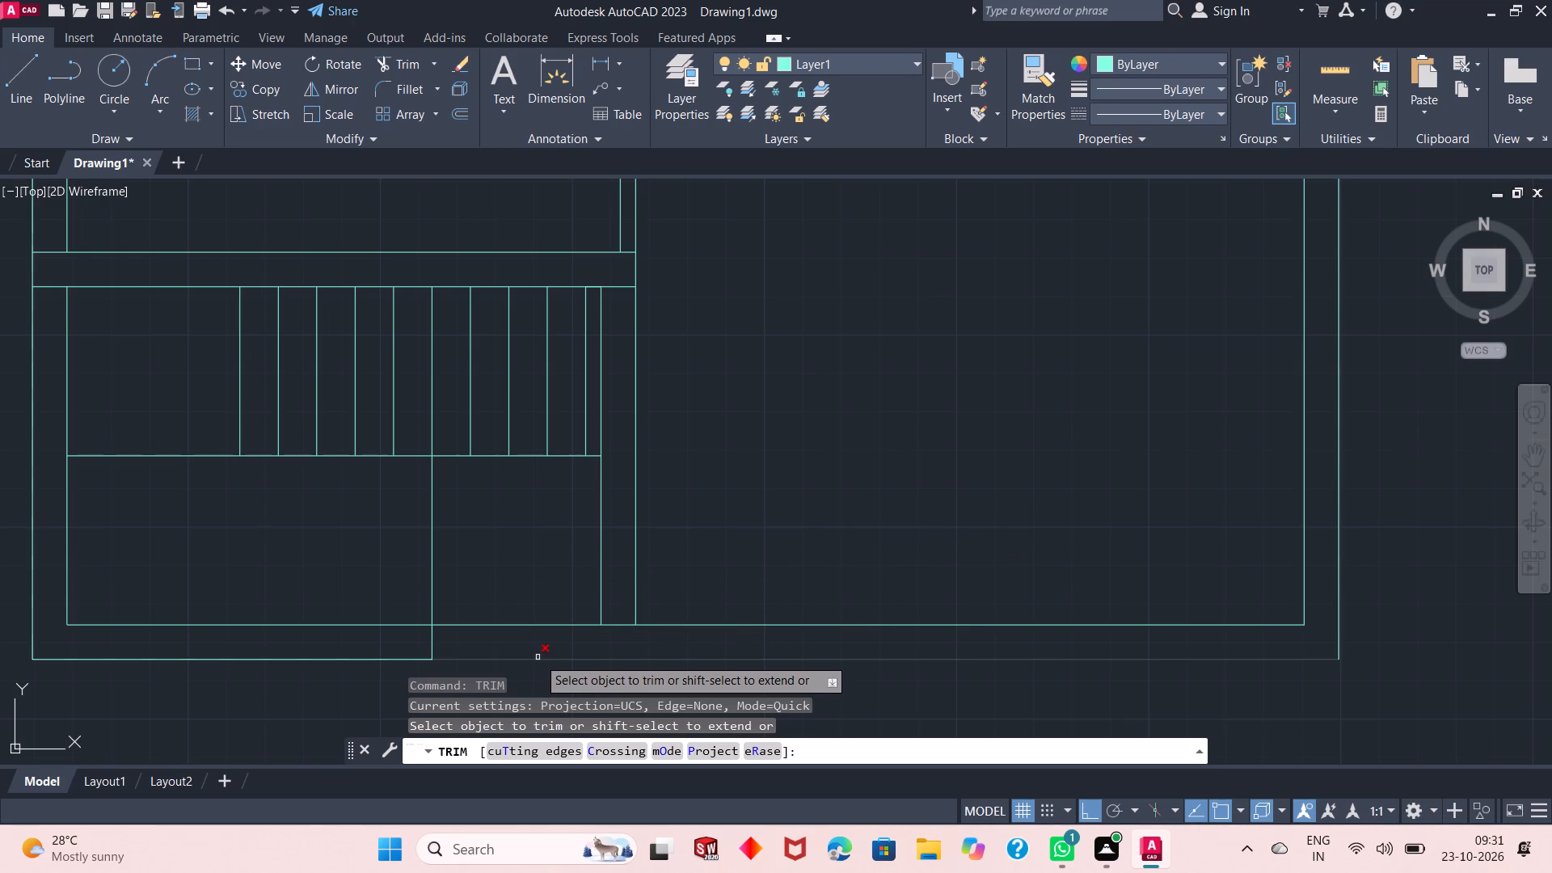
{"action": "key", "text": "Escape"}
Extend both faces of the wall east of the stair room south to the south wall's outer face.
{"action": "right_click", "coordinate": [745, 459]}
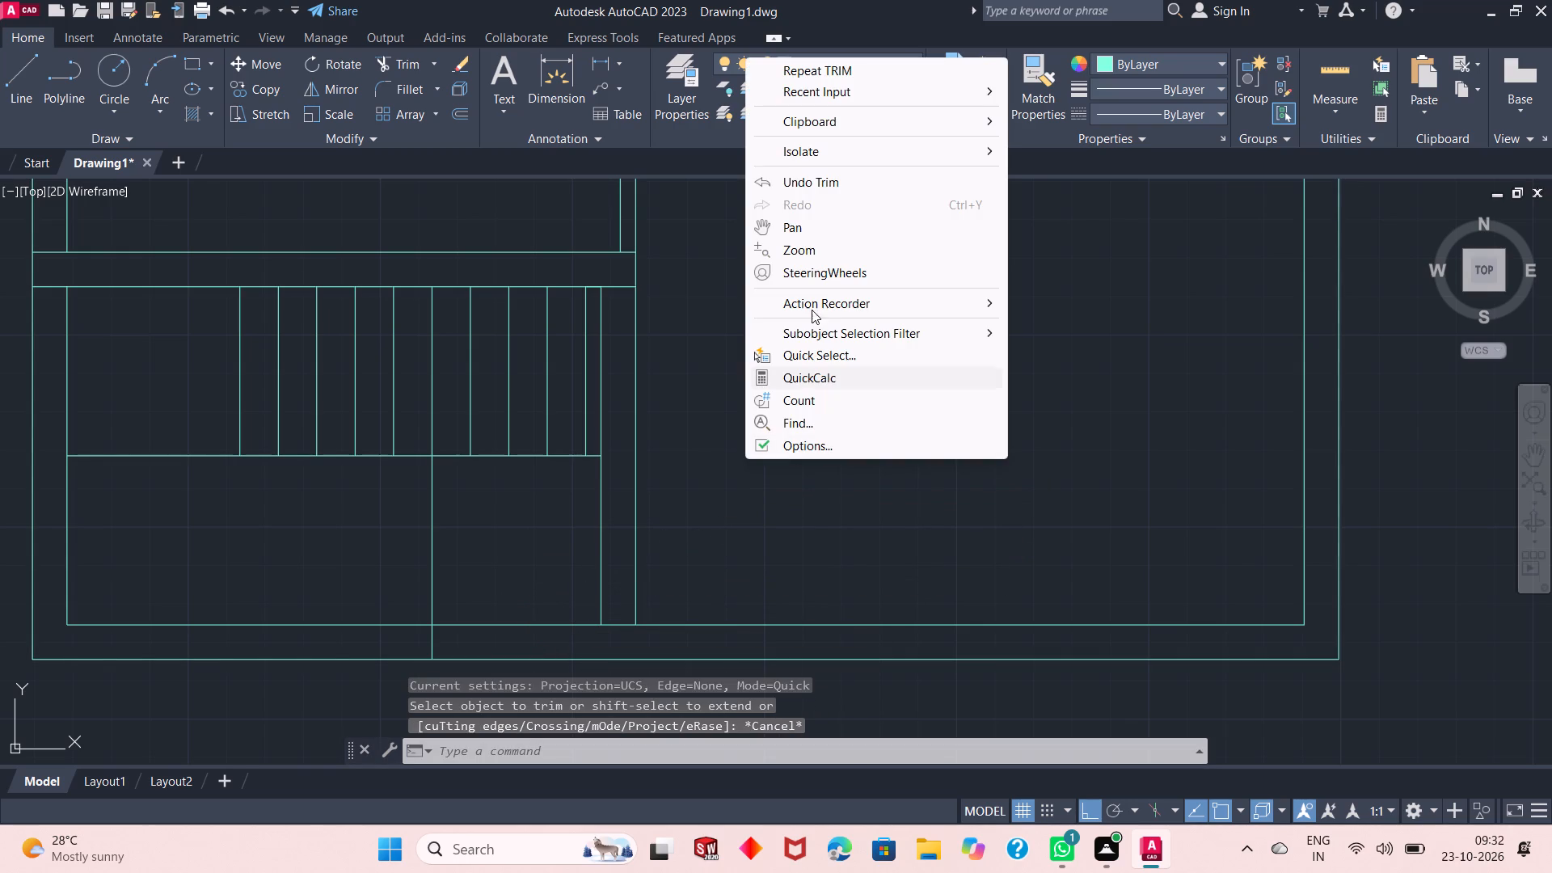
{"action": "left_click", "coordinate": [830, 91]}
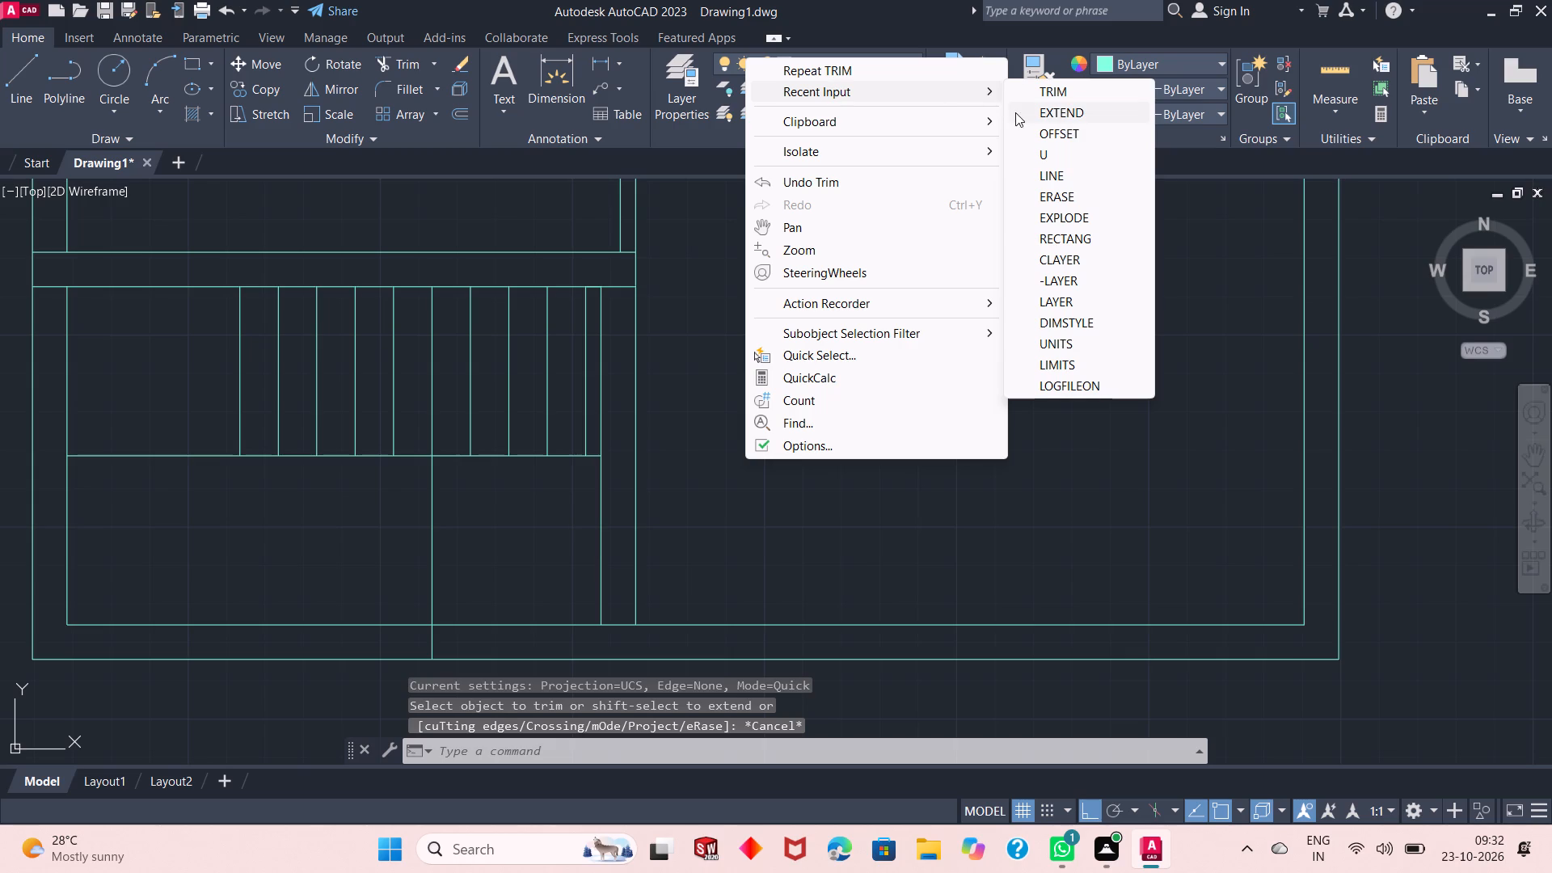
{"action": "left_click", "coordinate": [1015, 112]}
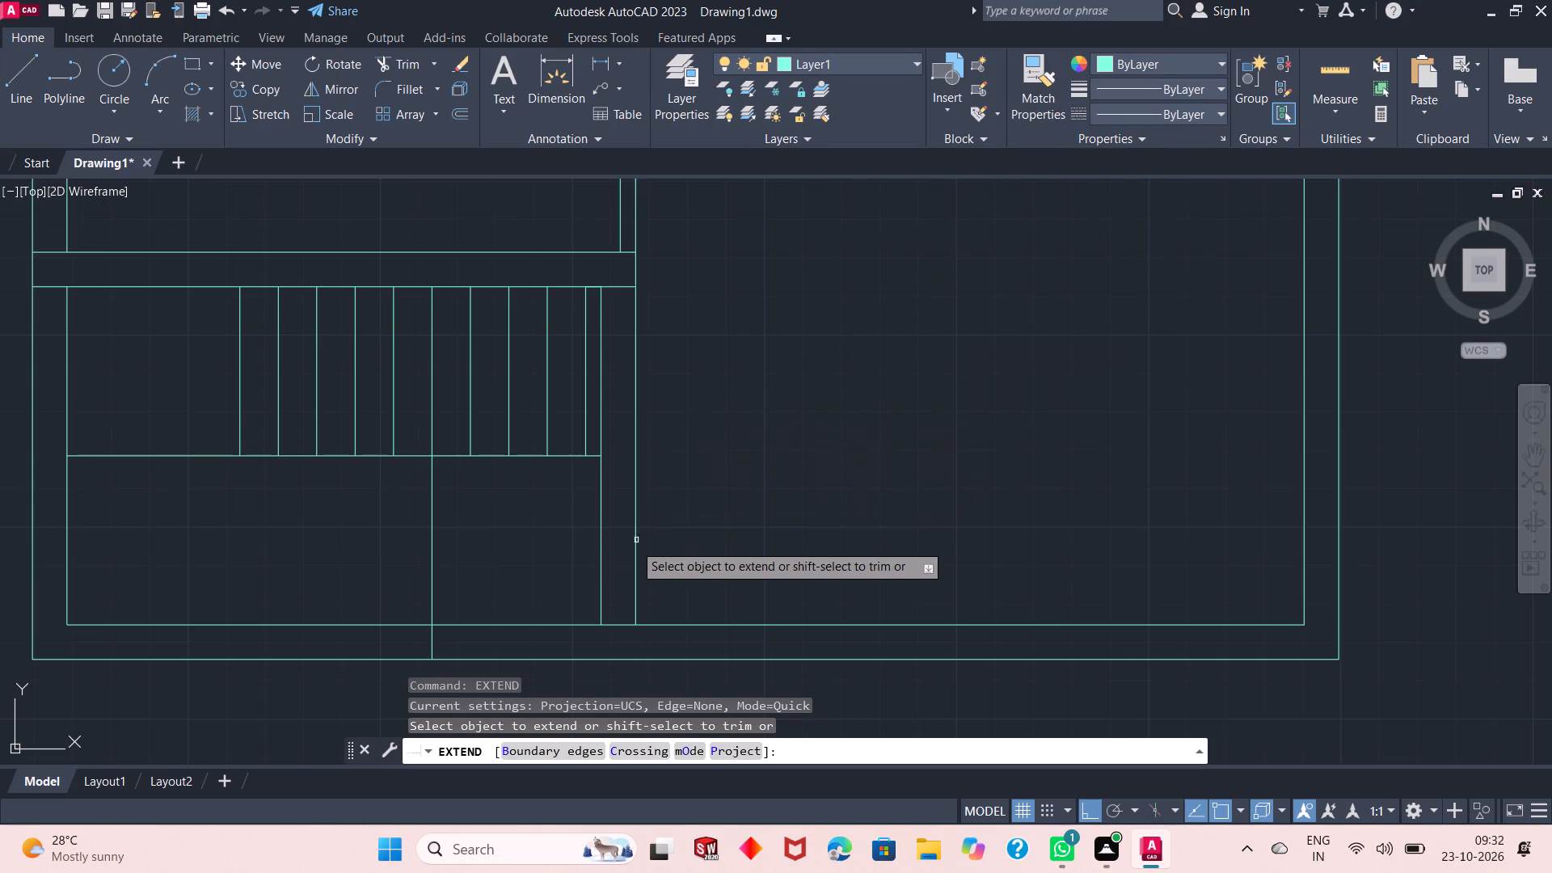
{"action": "left_click", "coordinate": [633, 555]}
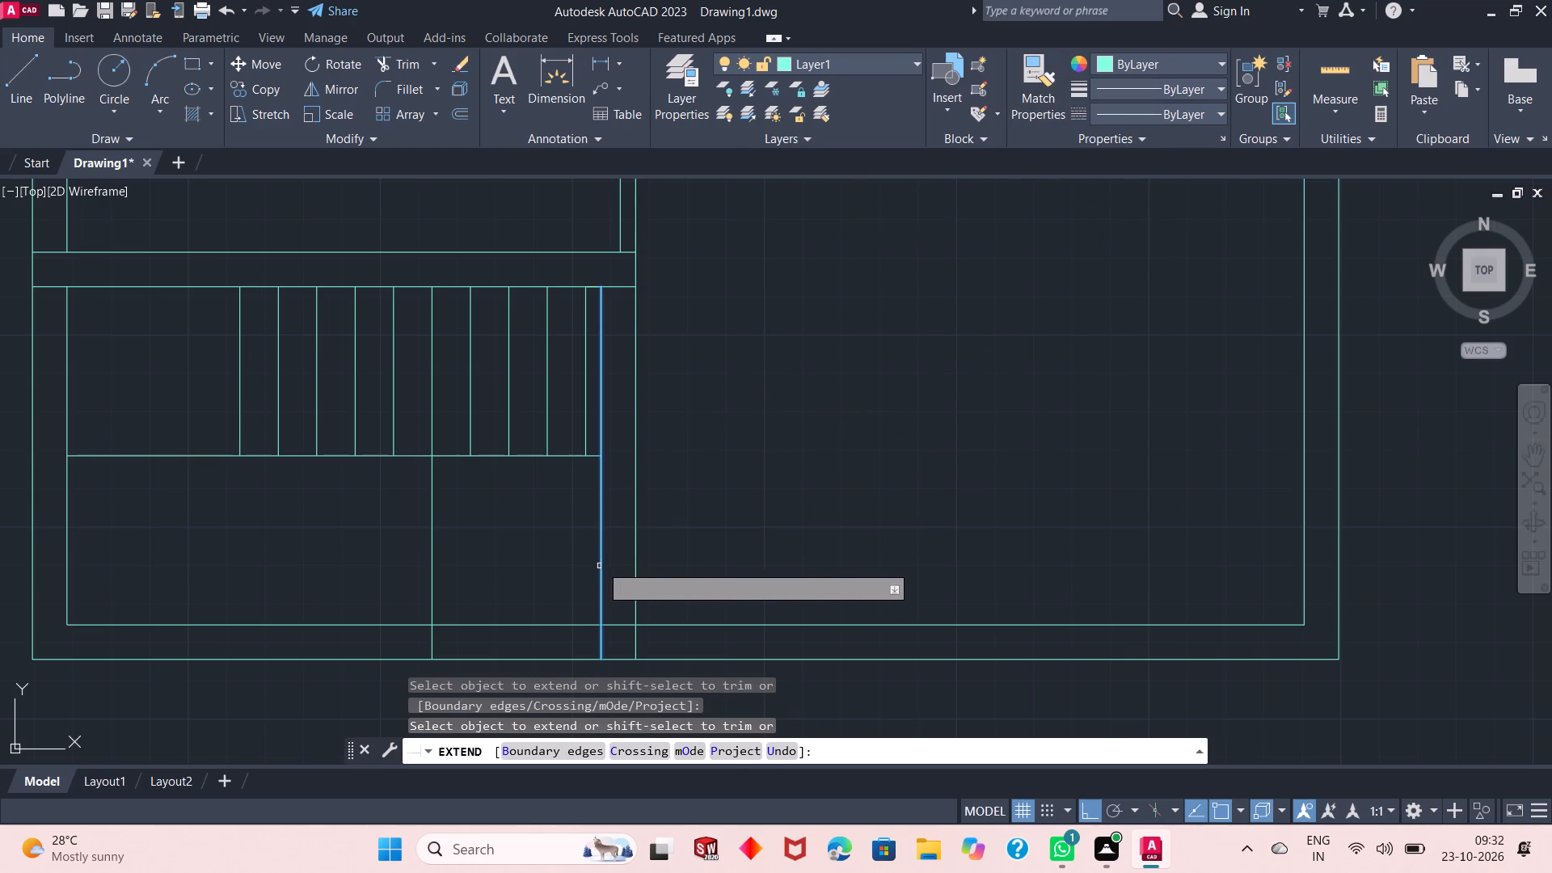
{"action": "left_click", "coordinate": [602, 561]}
{"action": "right_click", "coordinate": [758, 402]}
{"action": "left_click", "coordinate": [788, 411]}
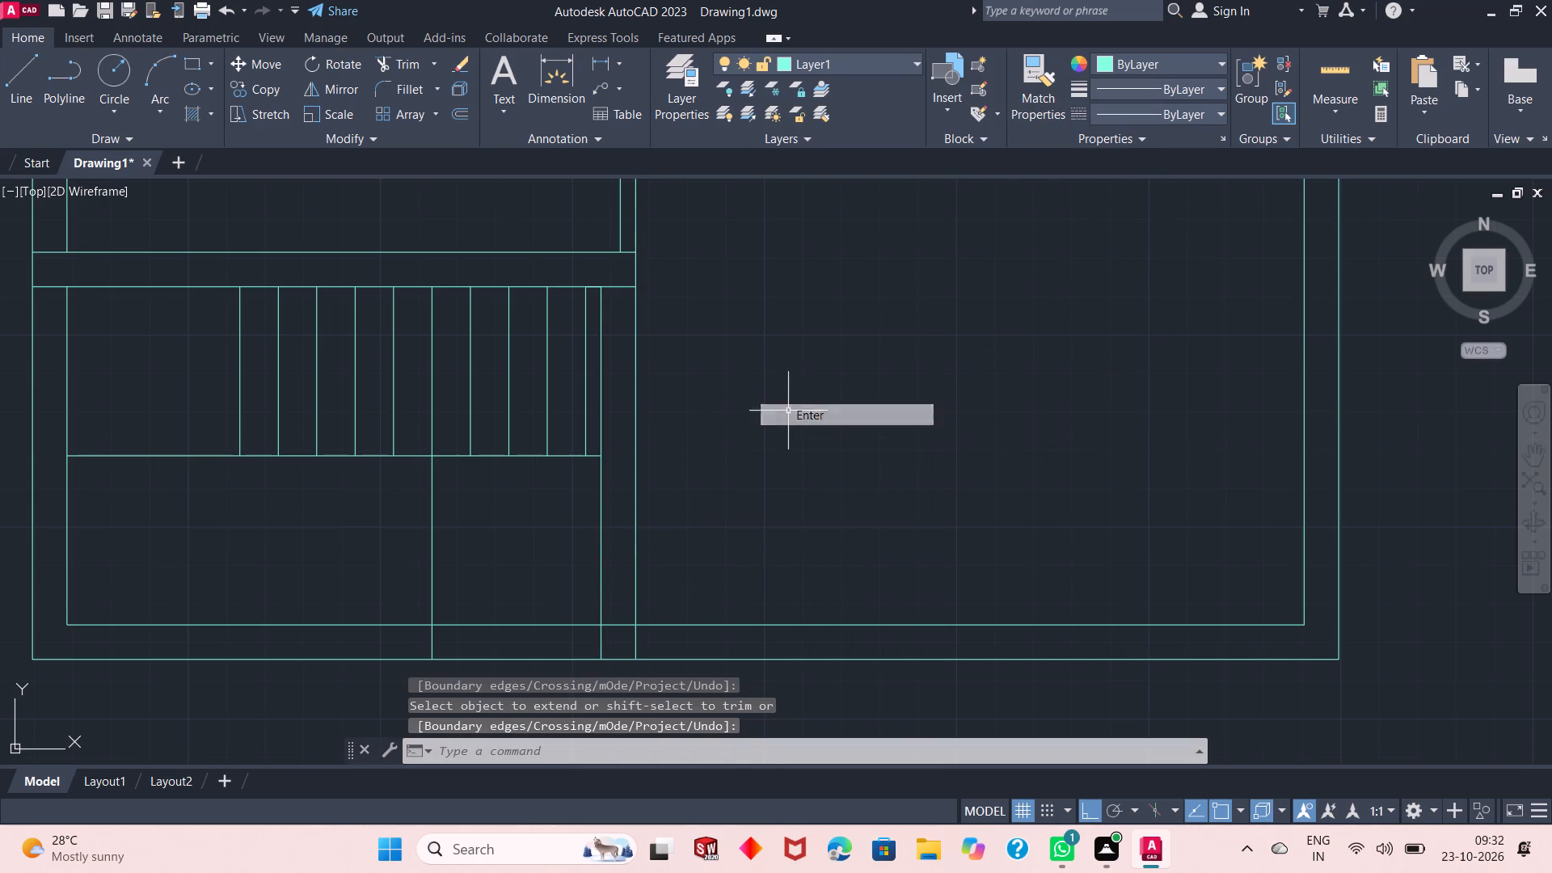
Trim both south wall lines between the extended tread line and the stair room's east wall to form an opening.
{"action": "right_click", "coordinate": [783, 310]}
{"action": "left_click", "coordinate": [812, 344]}
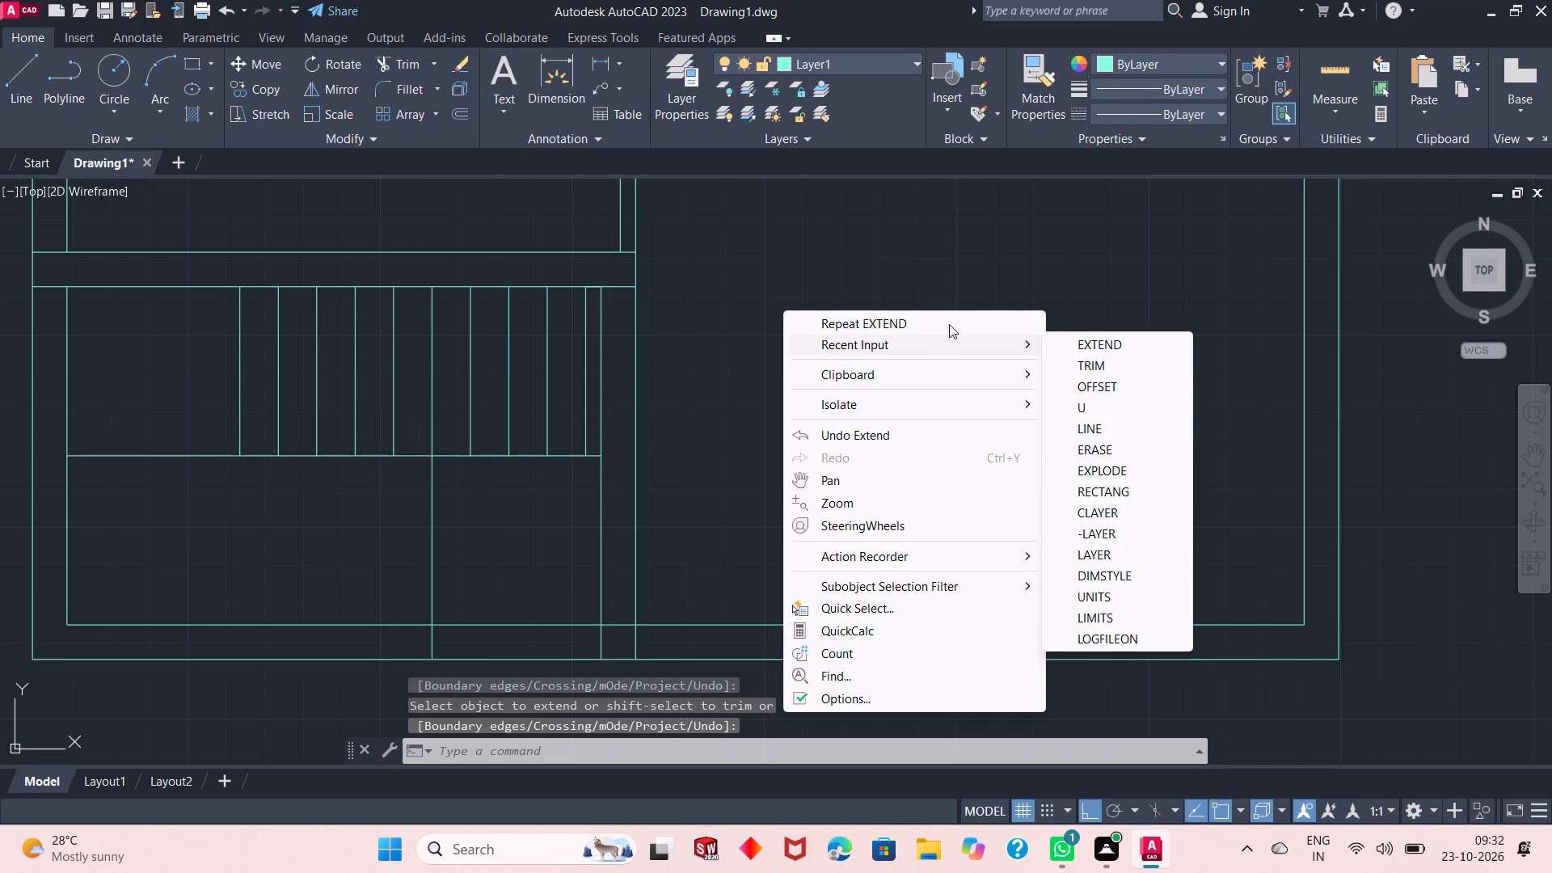
{"action": "left_click", "coordinate": [1015, 344]}
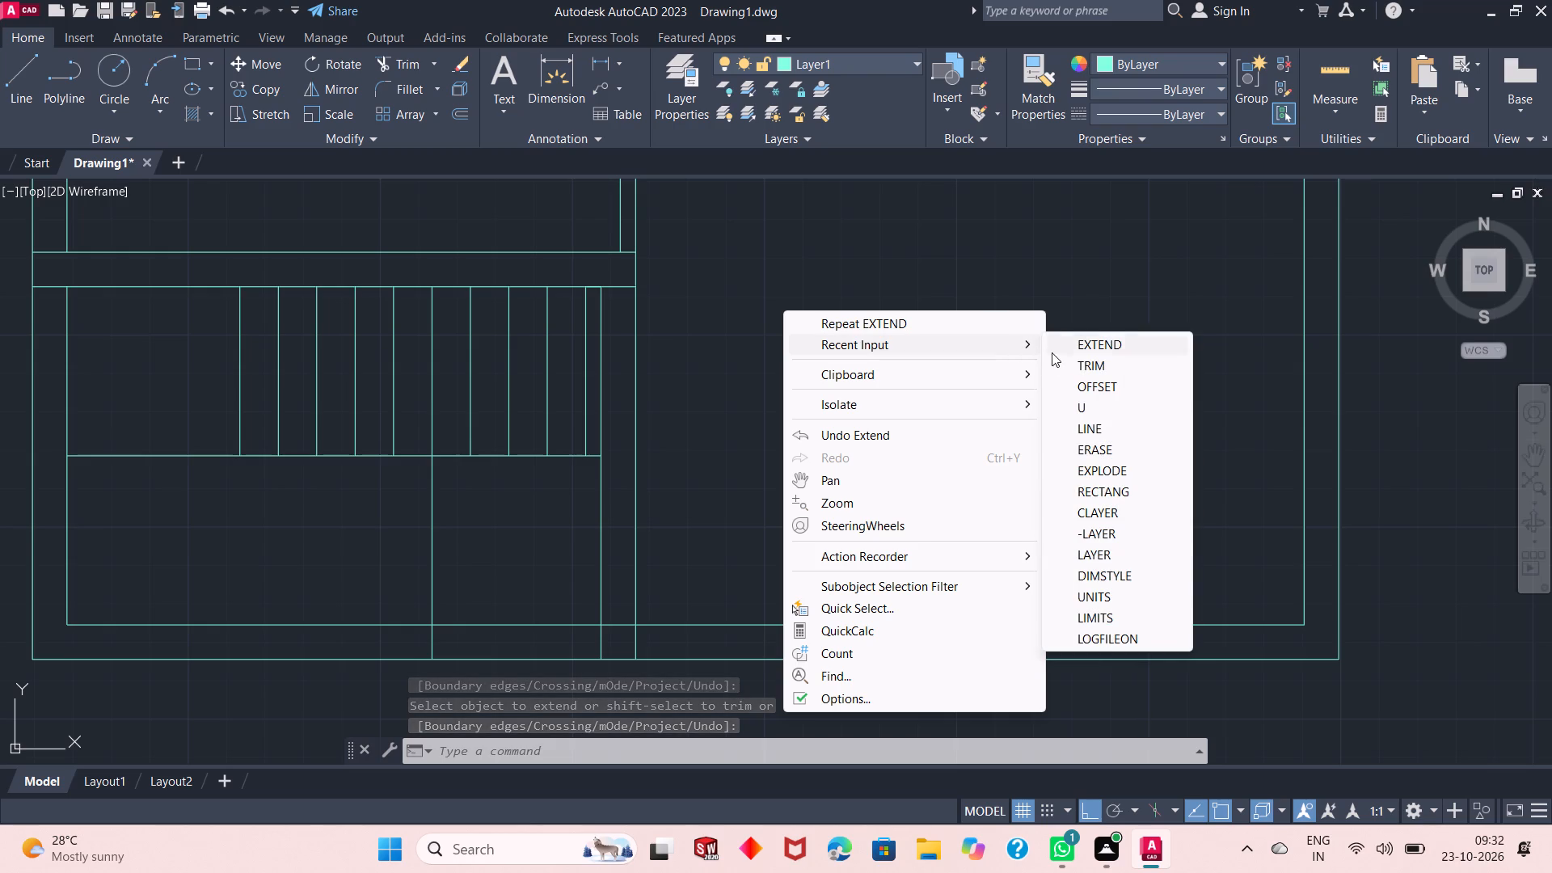
{"action": "left_click", "coordinate": [1069, 362]}
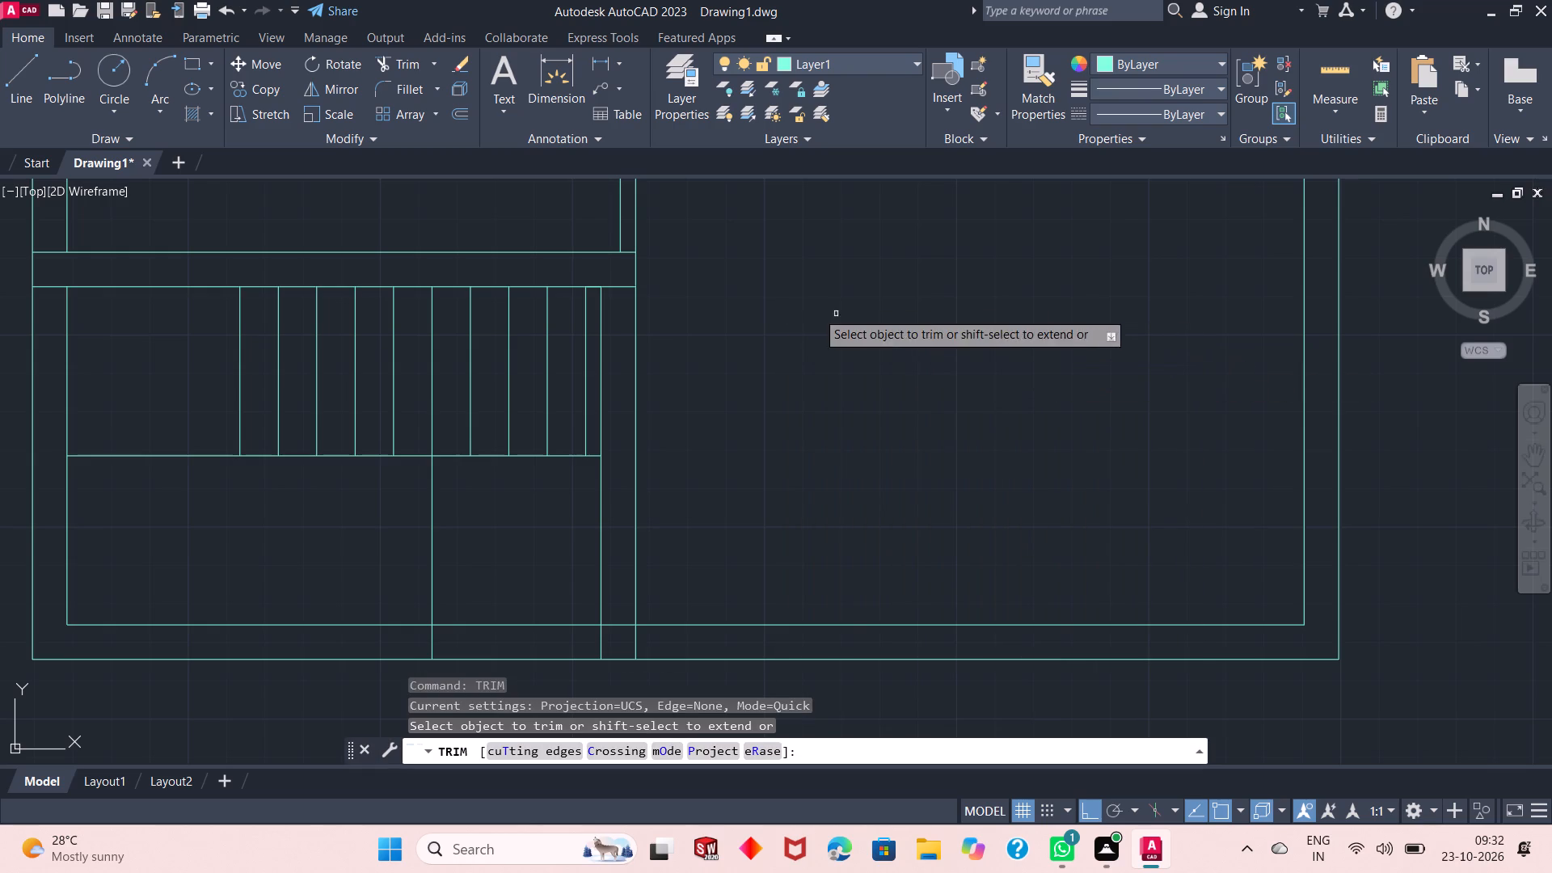
{"action": "scroll", "coordinate": [724, 307], "scroll_direction": "down", "scroll_amount": 1}
{"action": "scroll", "coordinate": [593, 563], "scroll_direction": "up", "scroll_amount": 1}
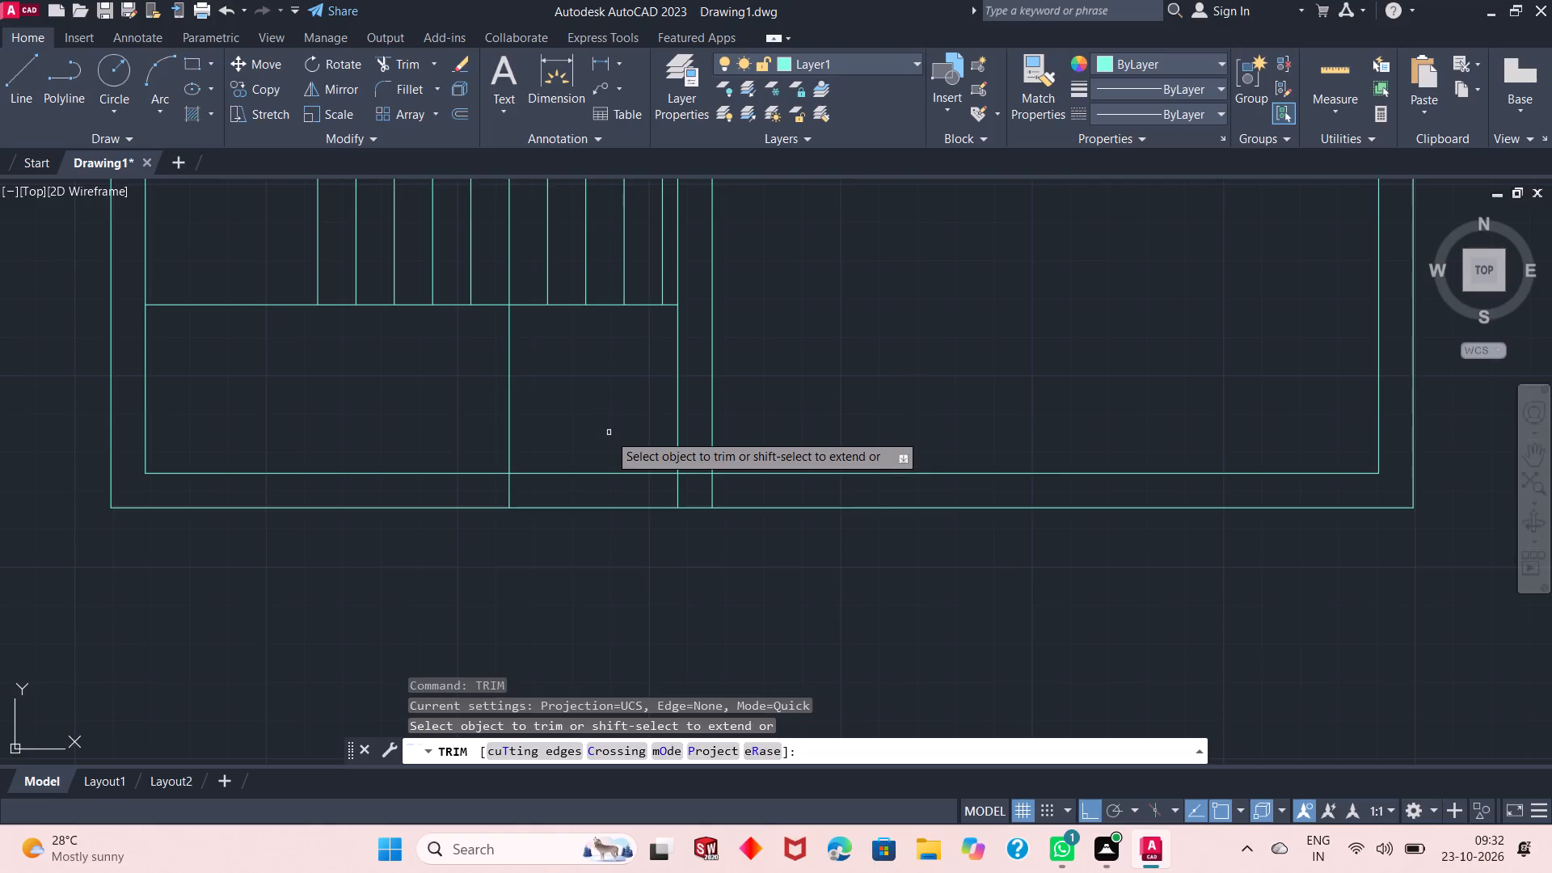
{"action": "left_click", "coordinate": [609, 435]}
{"action": "left_click", "coordinate": [605, 538]}
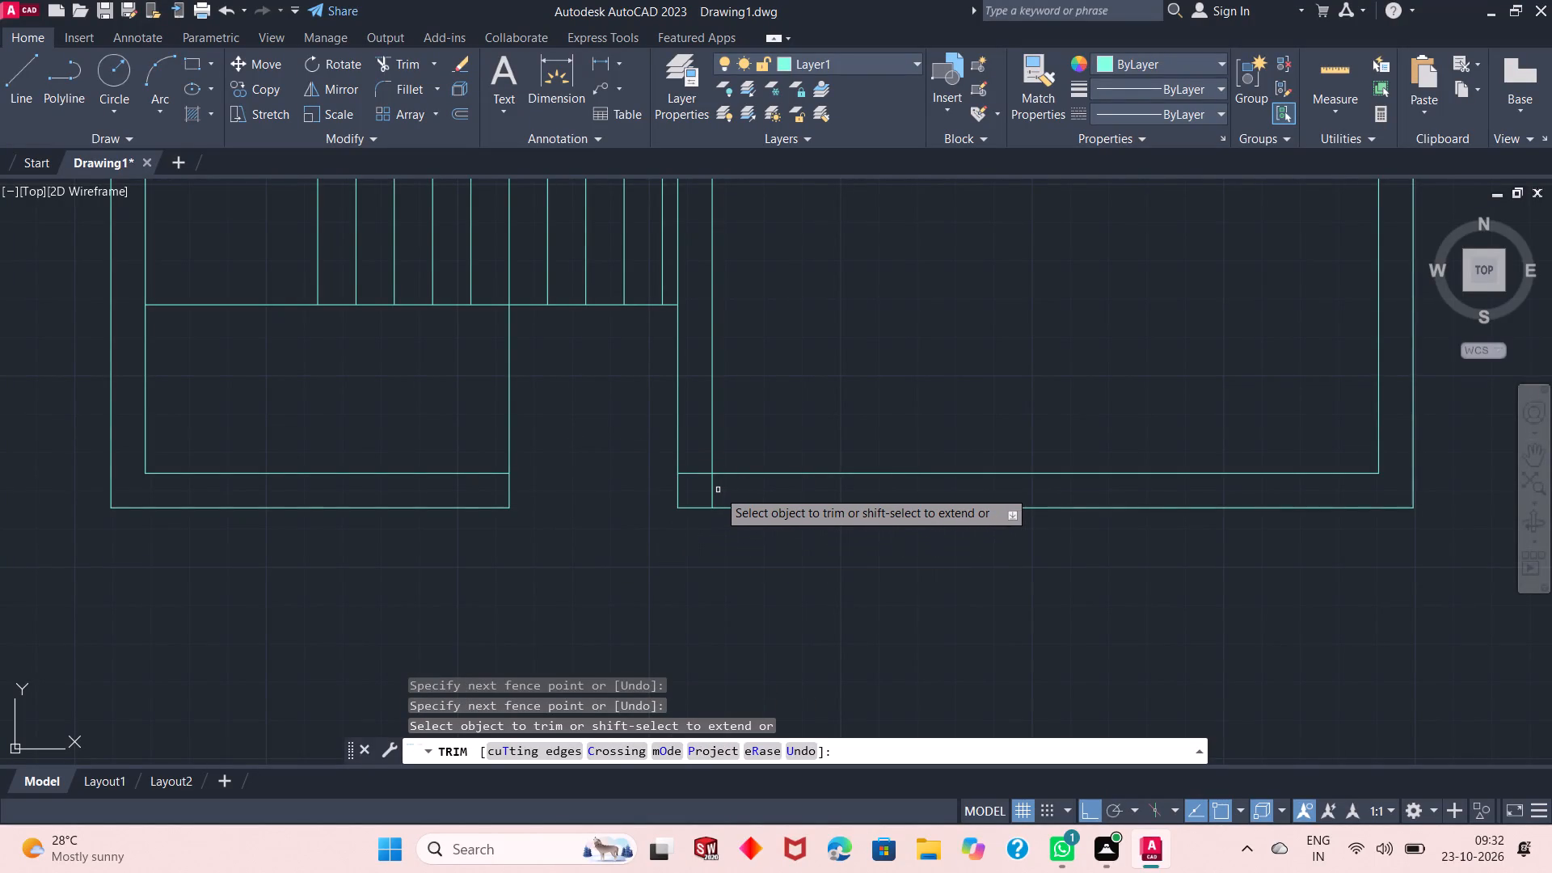
Trim the south wall's inner-face line between the two faces of the stair room's east wall and finish Trim.
{"action": "left_click", "coordinate": [696, 485]}
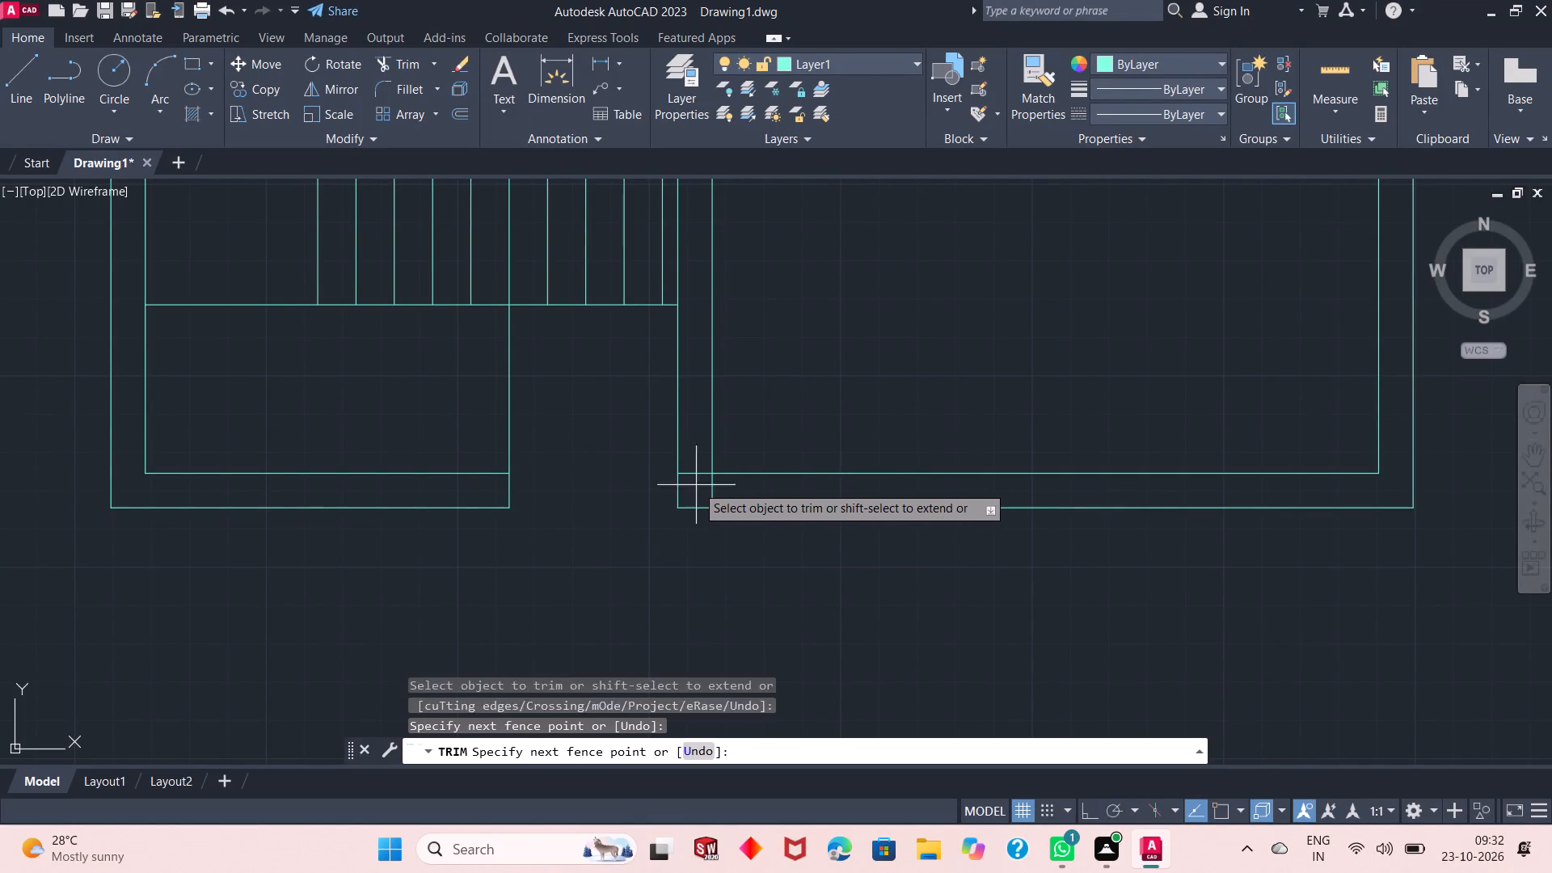
{"action": "left_click", "coordinate": [702, 447]}
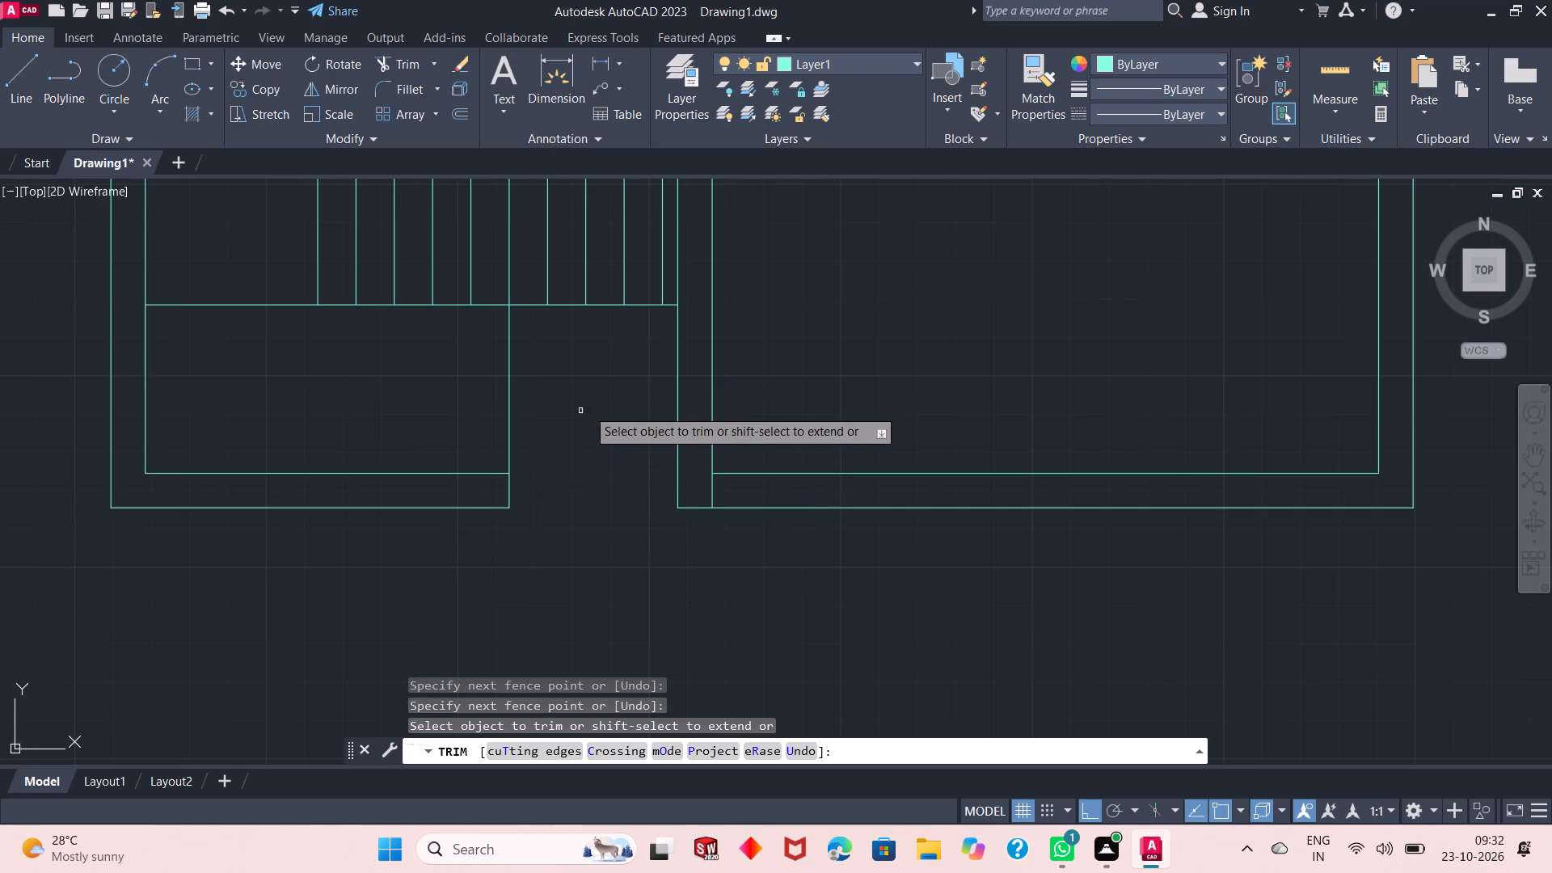
{"action": "right_click", "coordinate": [602, 385]}
{"action": "left_click", "coordinate": [623, 394]}
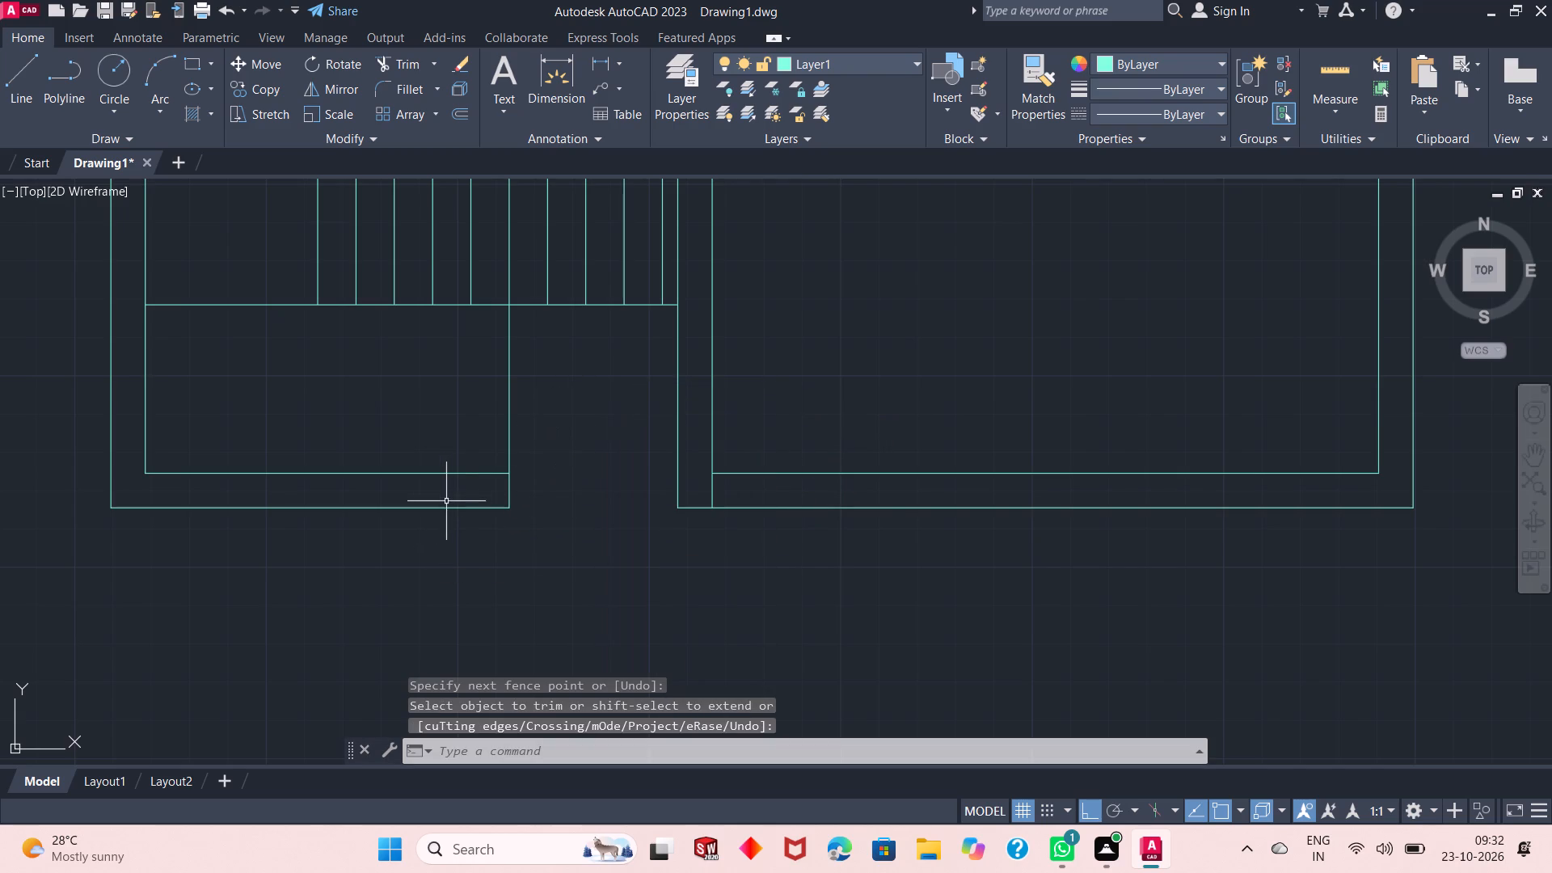
Offset the east face of the stair room's east wall 3'6" eastward into the adjoining room.
{"action": "scroll", "coordinate": [446, 552], "scroll_direction": "down", "scroll_amount": 3}
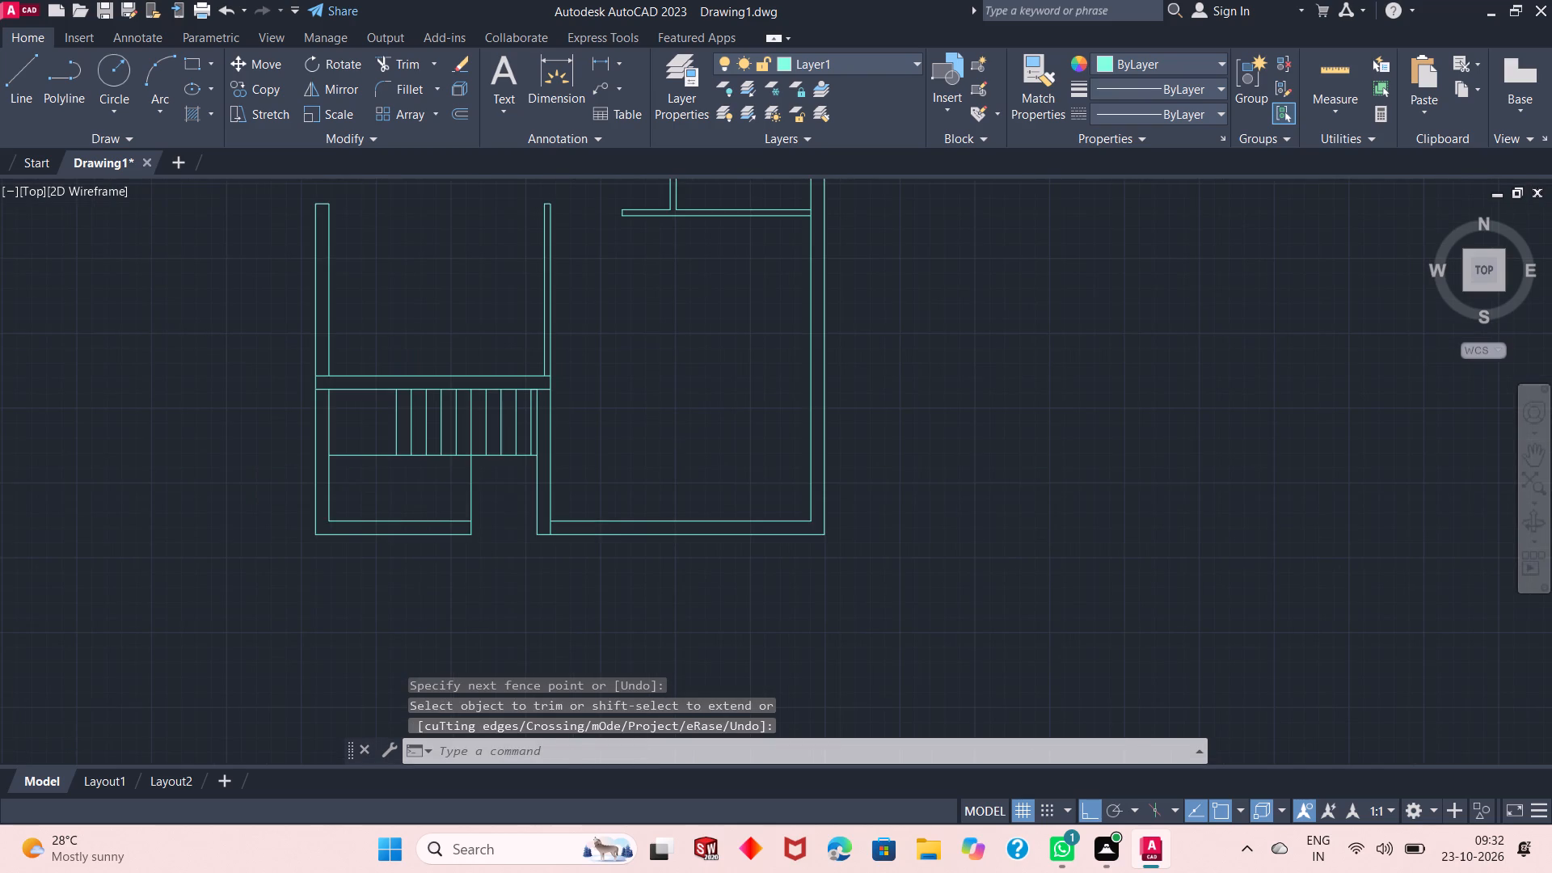
{"action": "scroll", "coordinate": [500, 443], "scroll_direction": "up", "scroll_amount": 1}
{"action": "scroll", "coordinate": [549, 597], "scroll_direction": "up", "scroll_amount": 1}
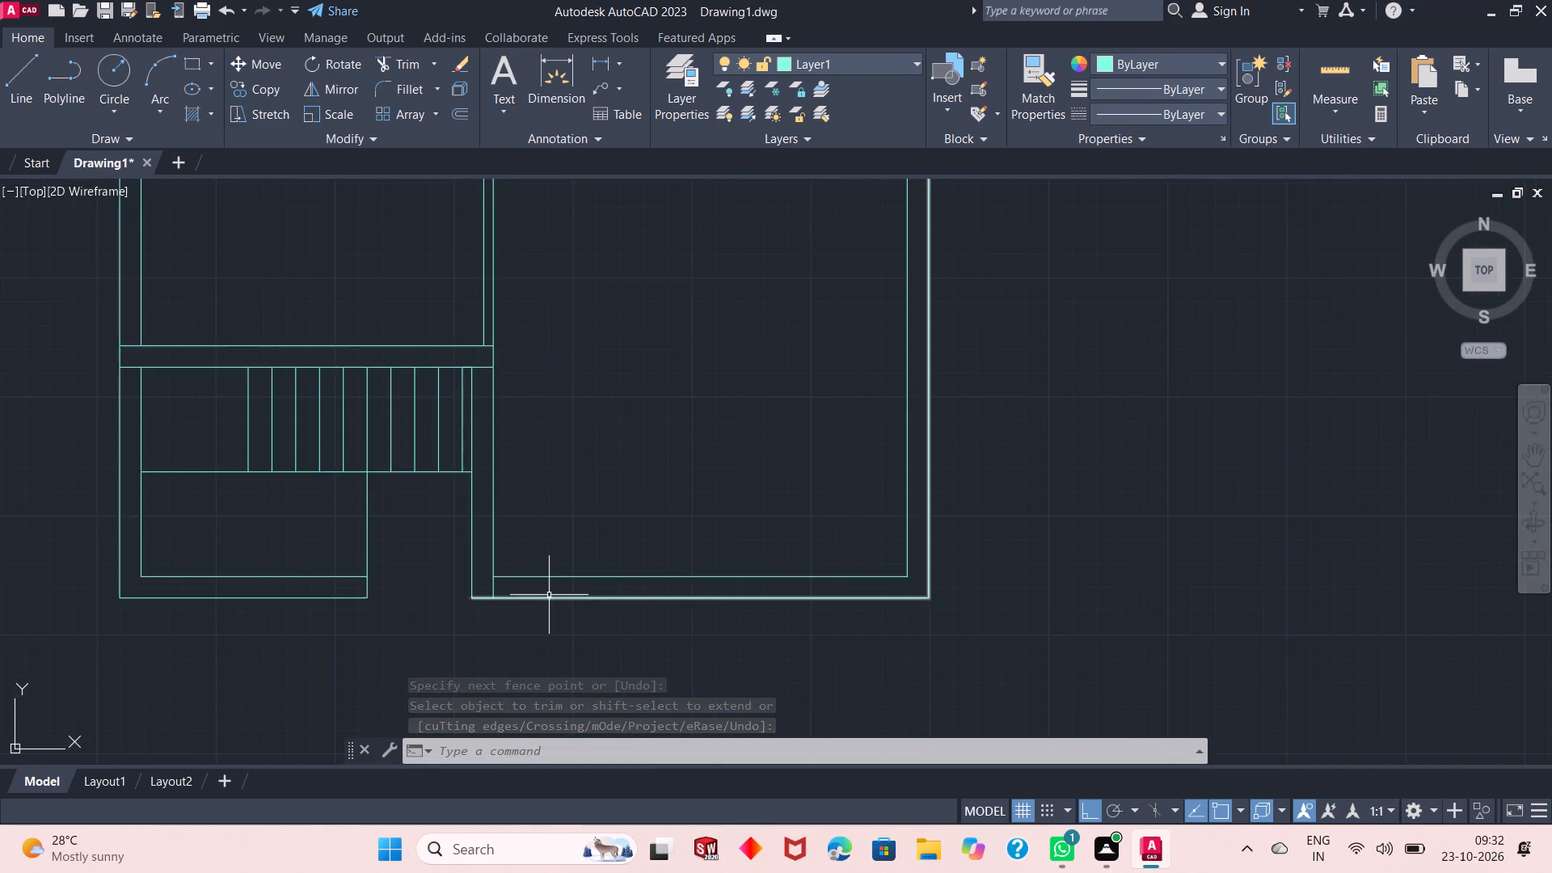
{"action": "scroll", "coordinate": [549, 595], "scroll_direction": "up", "scroll_amount": 1}
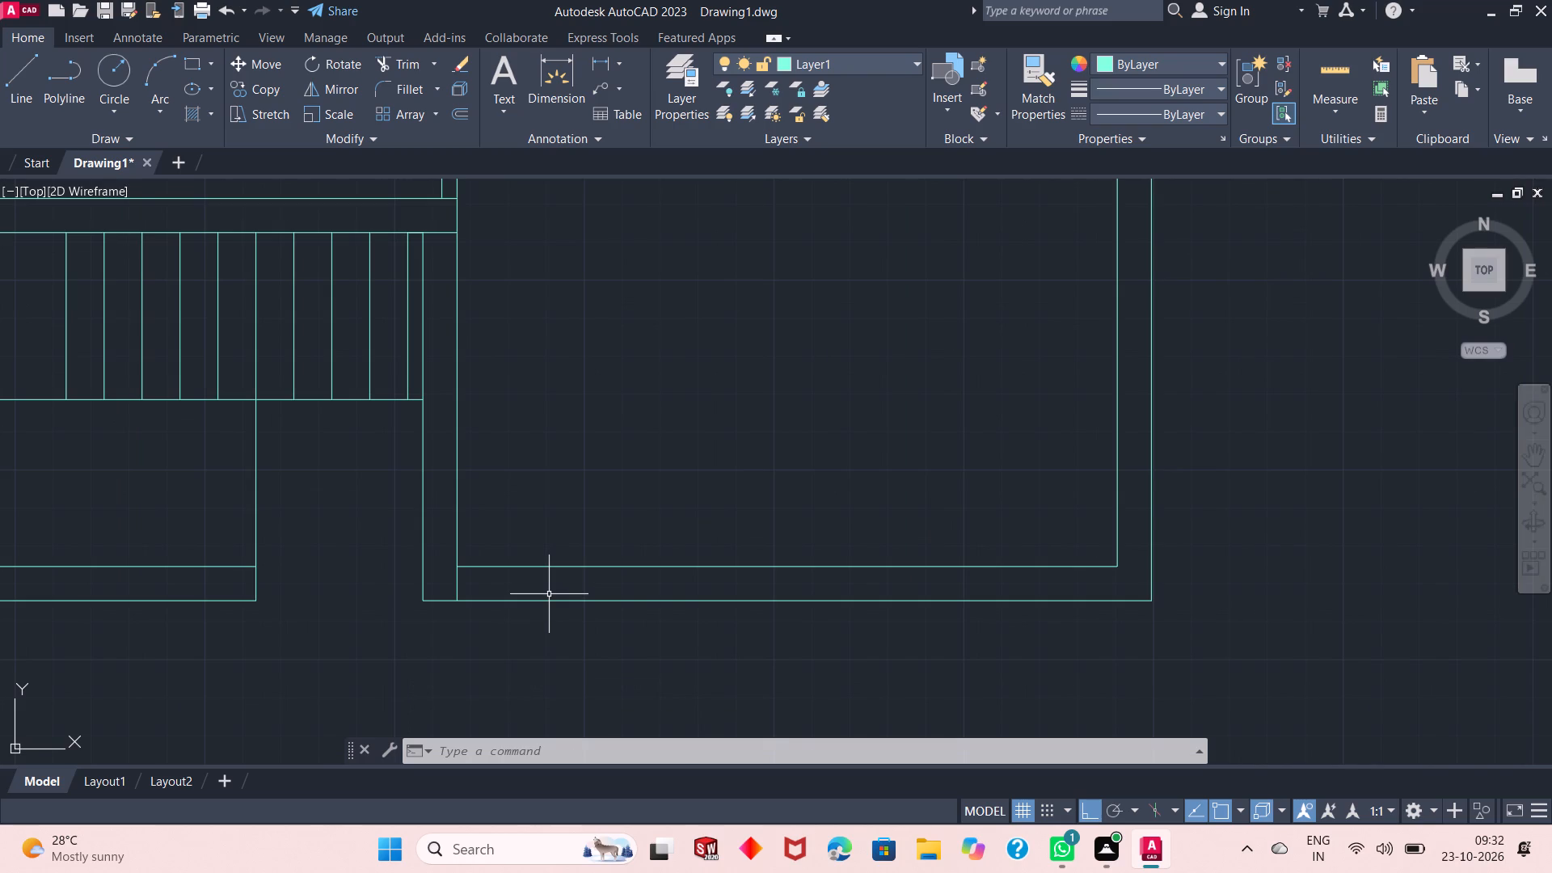
{"action": "right_click", "coordinate": [576, 297]}
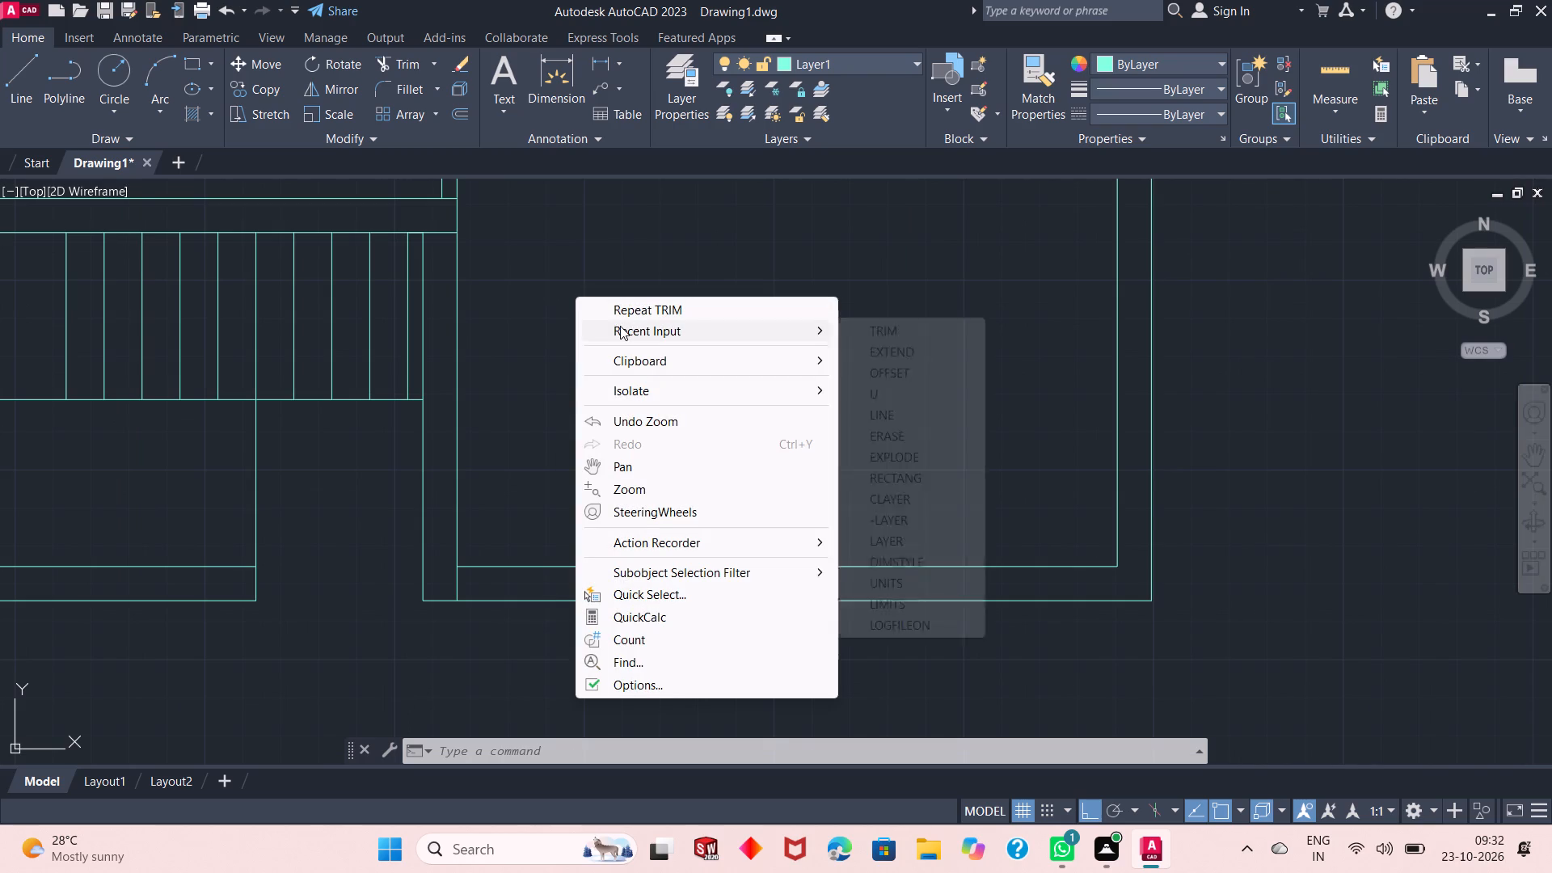
{"action": "left_click", "coordinate": [620, 326]}
{"action": "left_click", "coordinate": [795, 330]}
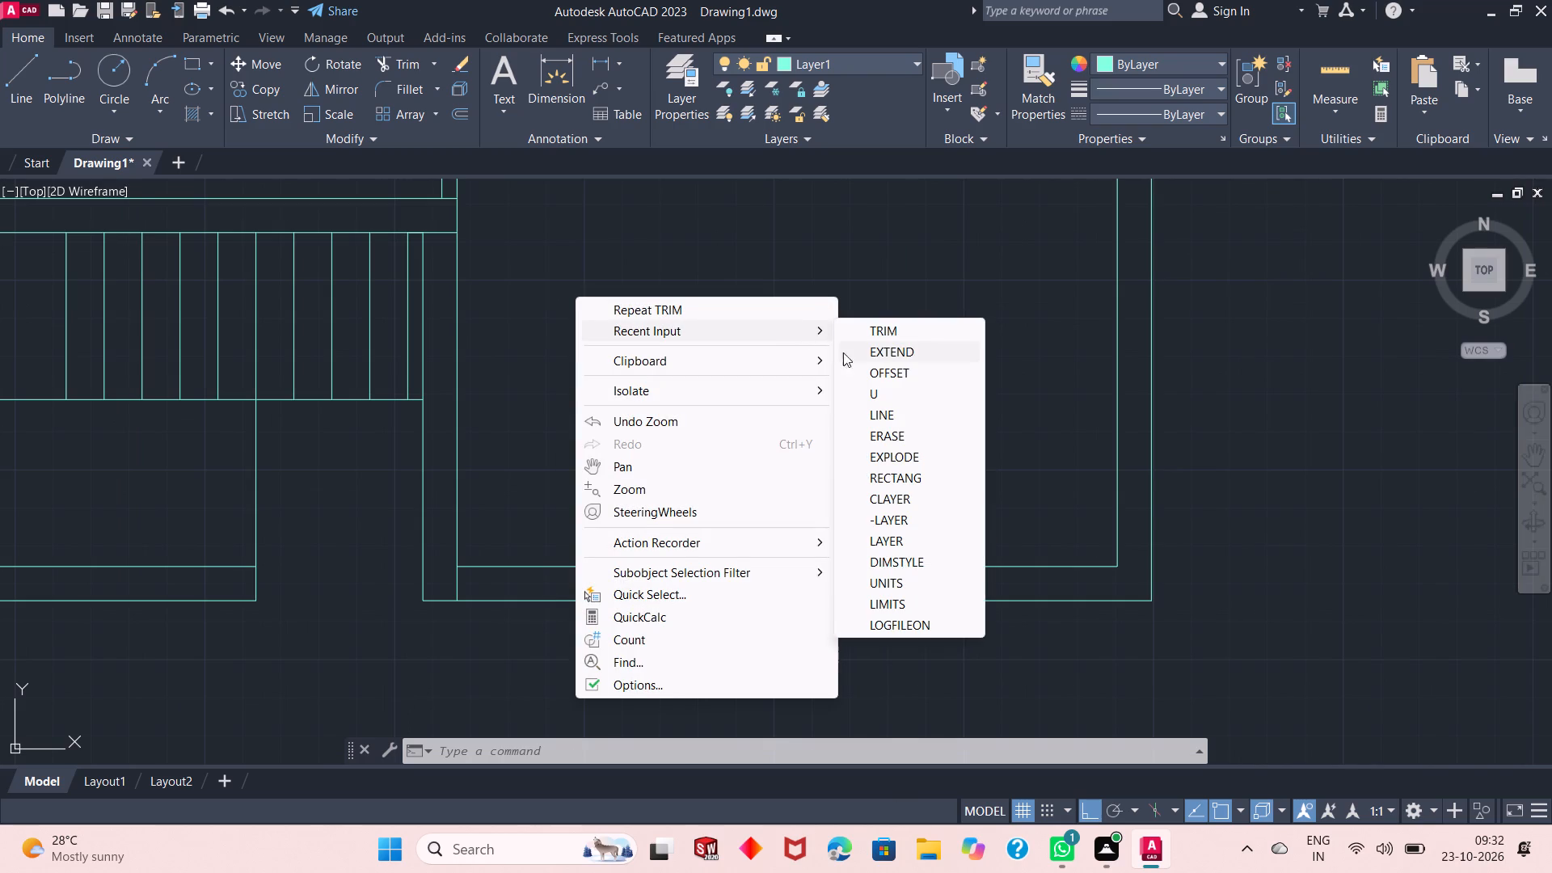
{"action": "left_click", "coordinate": [862, 367]}
{"action": "right_click", "coordinate": [833, 331]}
{"action": "left_click", "coordinate": [874, 348]}
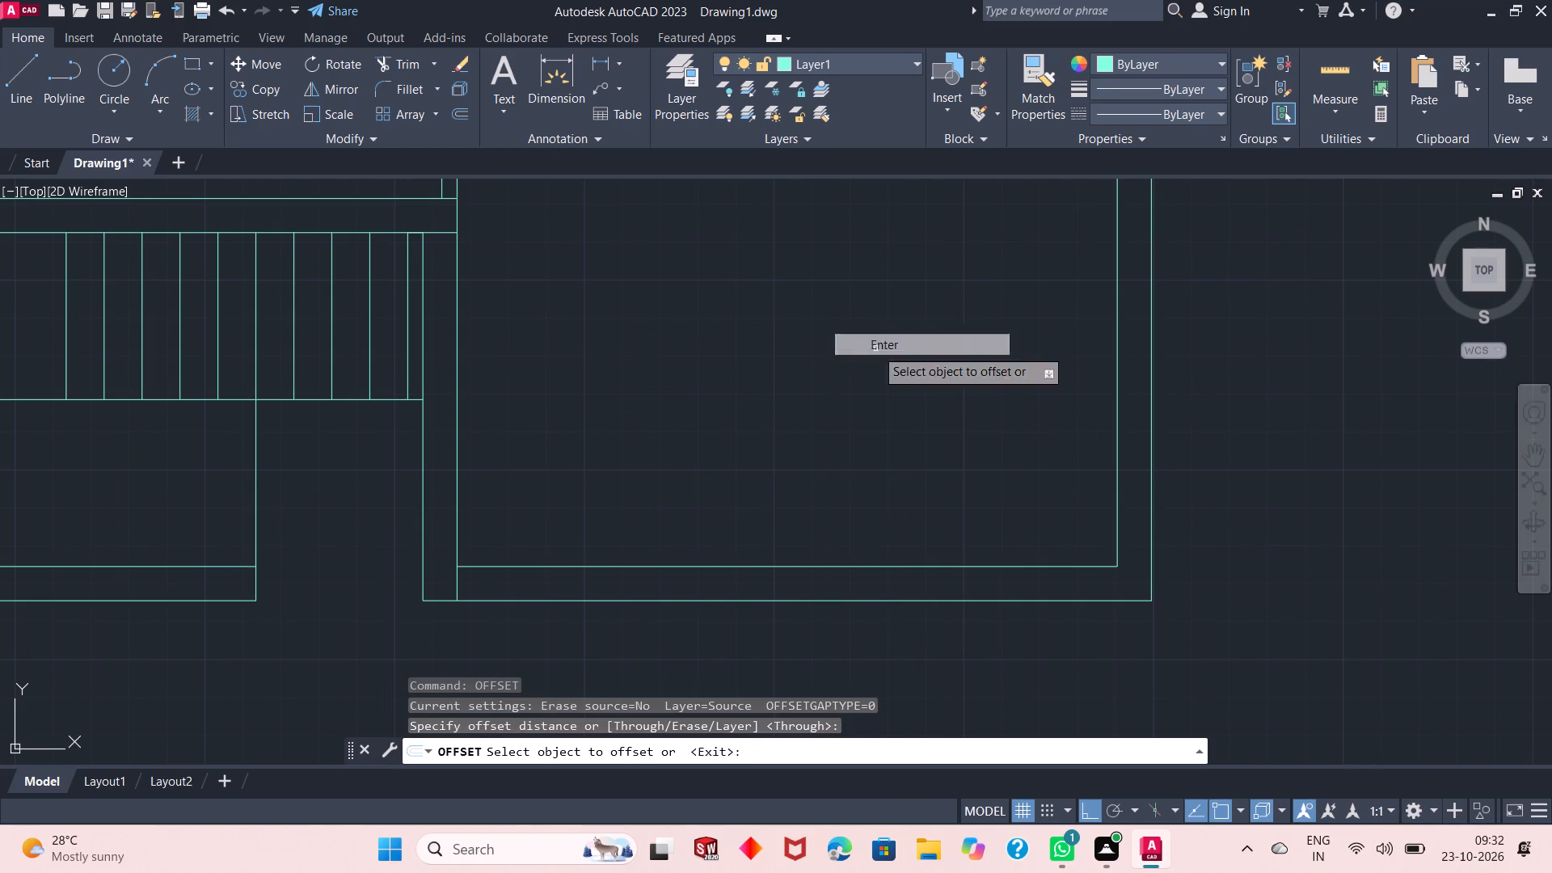
{"action": "left_click", "coordinate": [458, 517]}
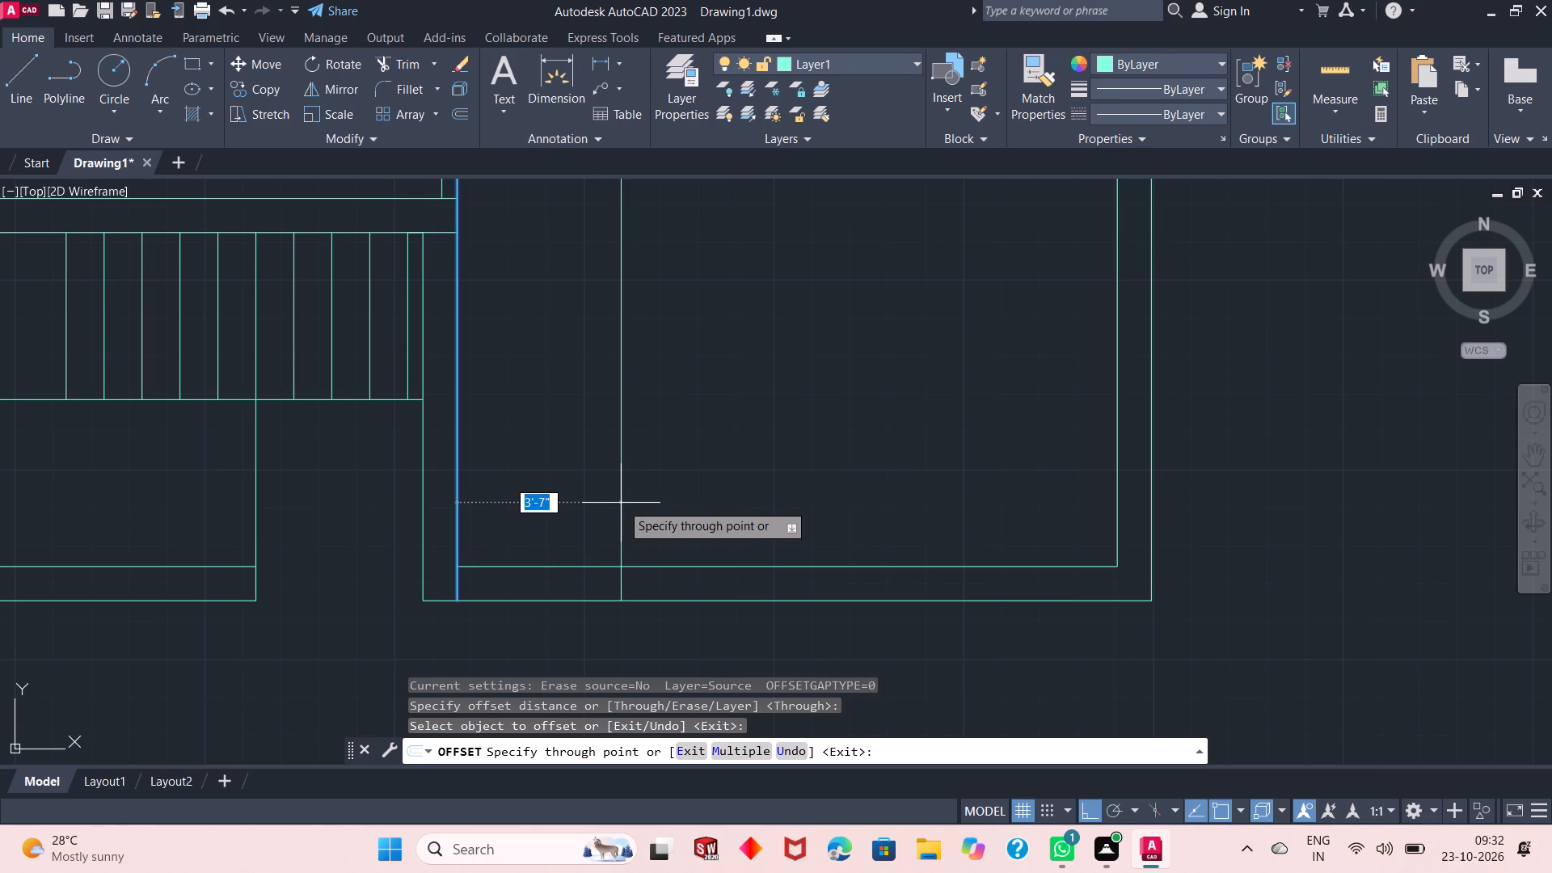
{"action": "type", "text": "3'6\""}
{"action": "key", "text": "Return"}
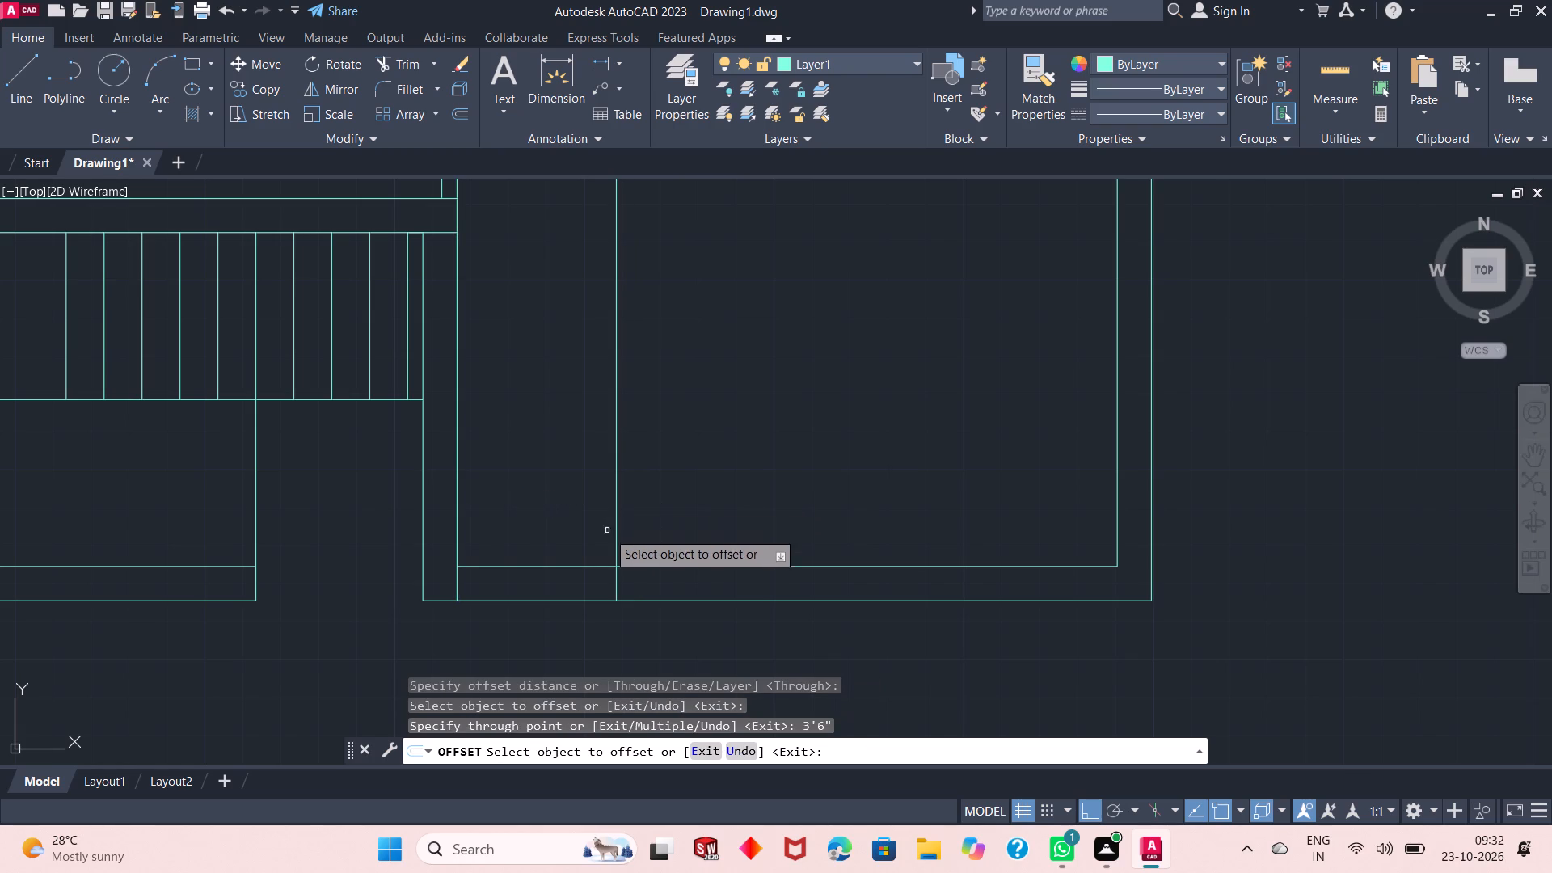
{"action": "right_click", "coordinate": [668, 389]}
{"action": "left_click", "coordinate": [727, 398]}
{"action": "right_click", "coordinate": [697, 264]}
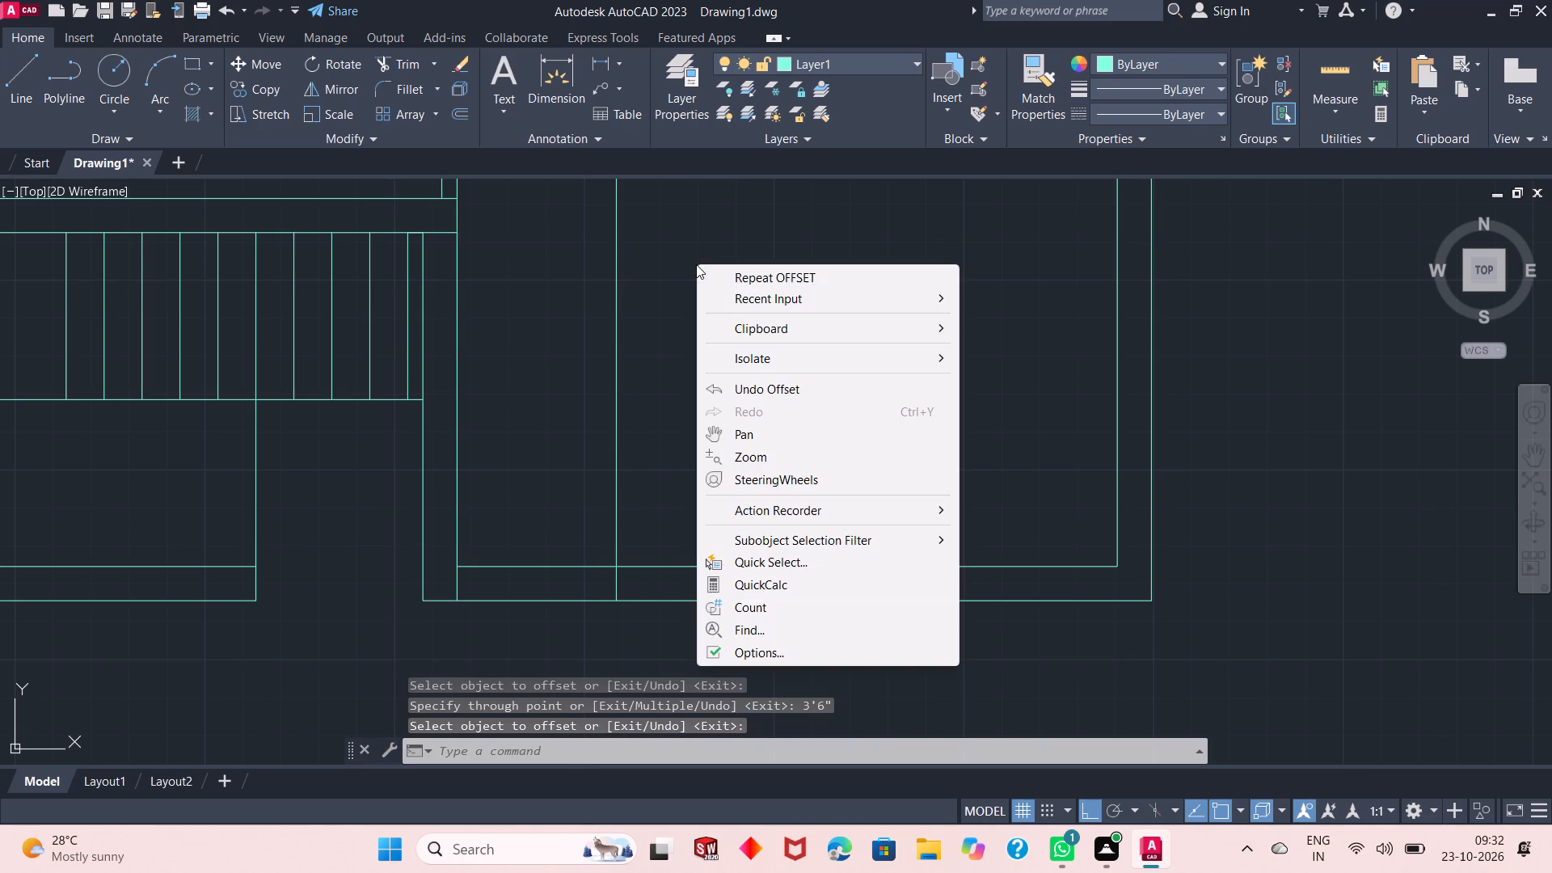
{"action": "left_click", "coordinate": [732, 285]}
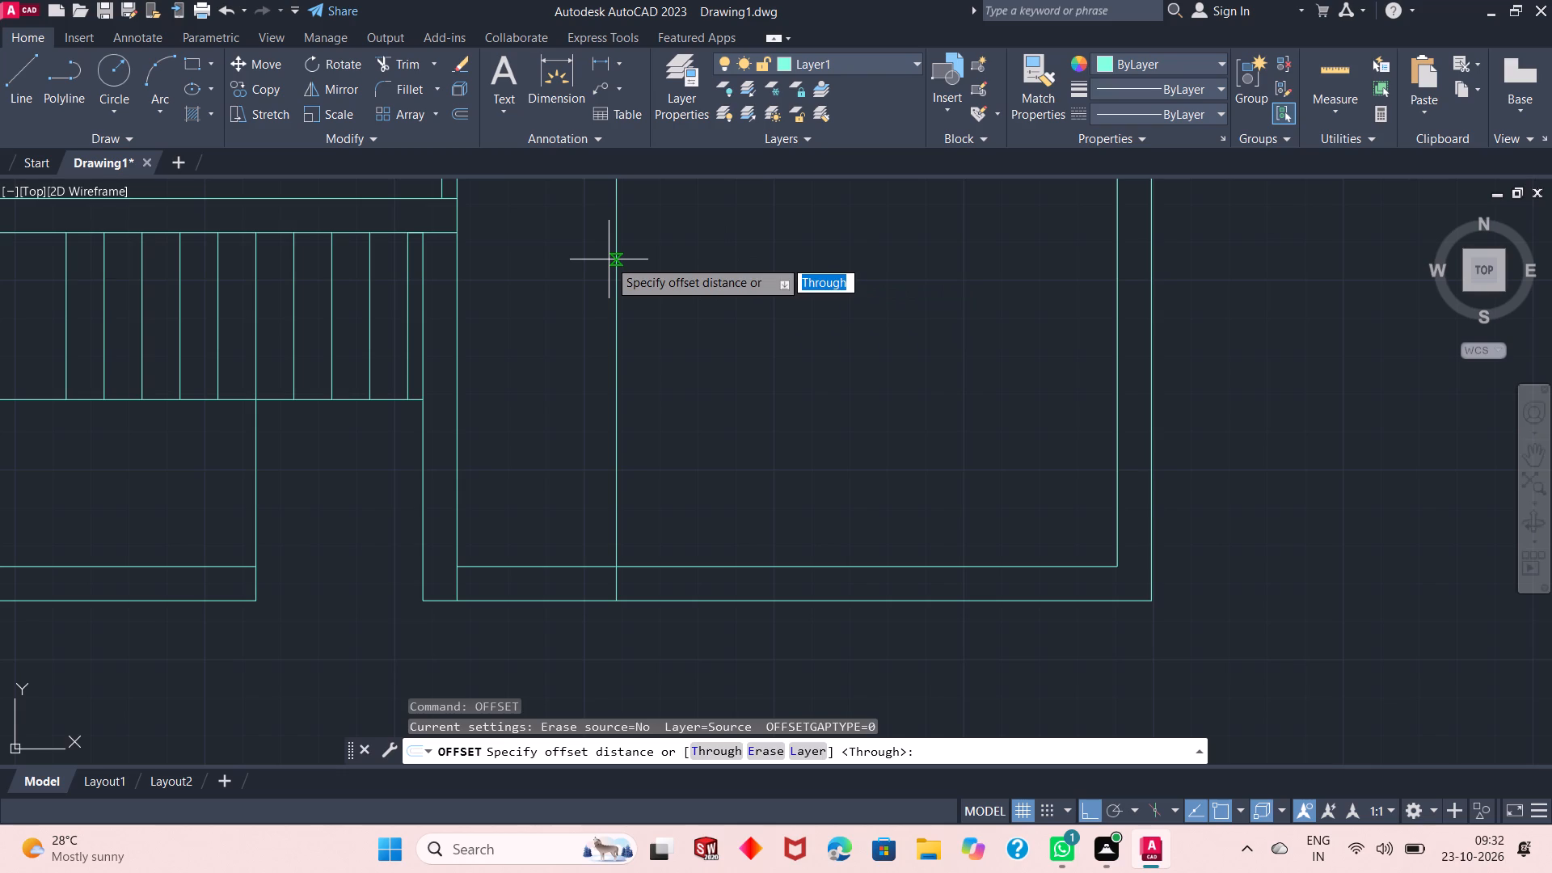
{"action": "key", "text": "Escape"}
Trim the 3'6" offset line above the south wall and both wall lines between it and the stair room's east wall, forming an opening.
{"action": "left_click", "coordinate": [398, 70]}
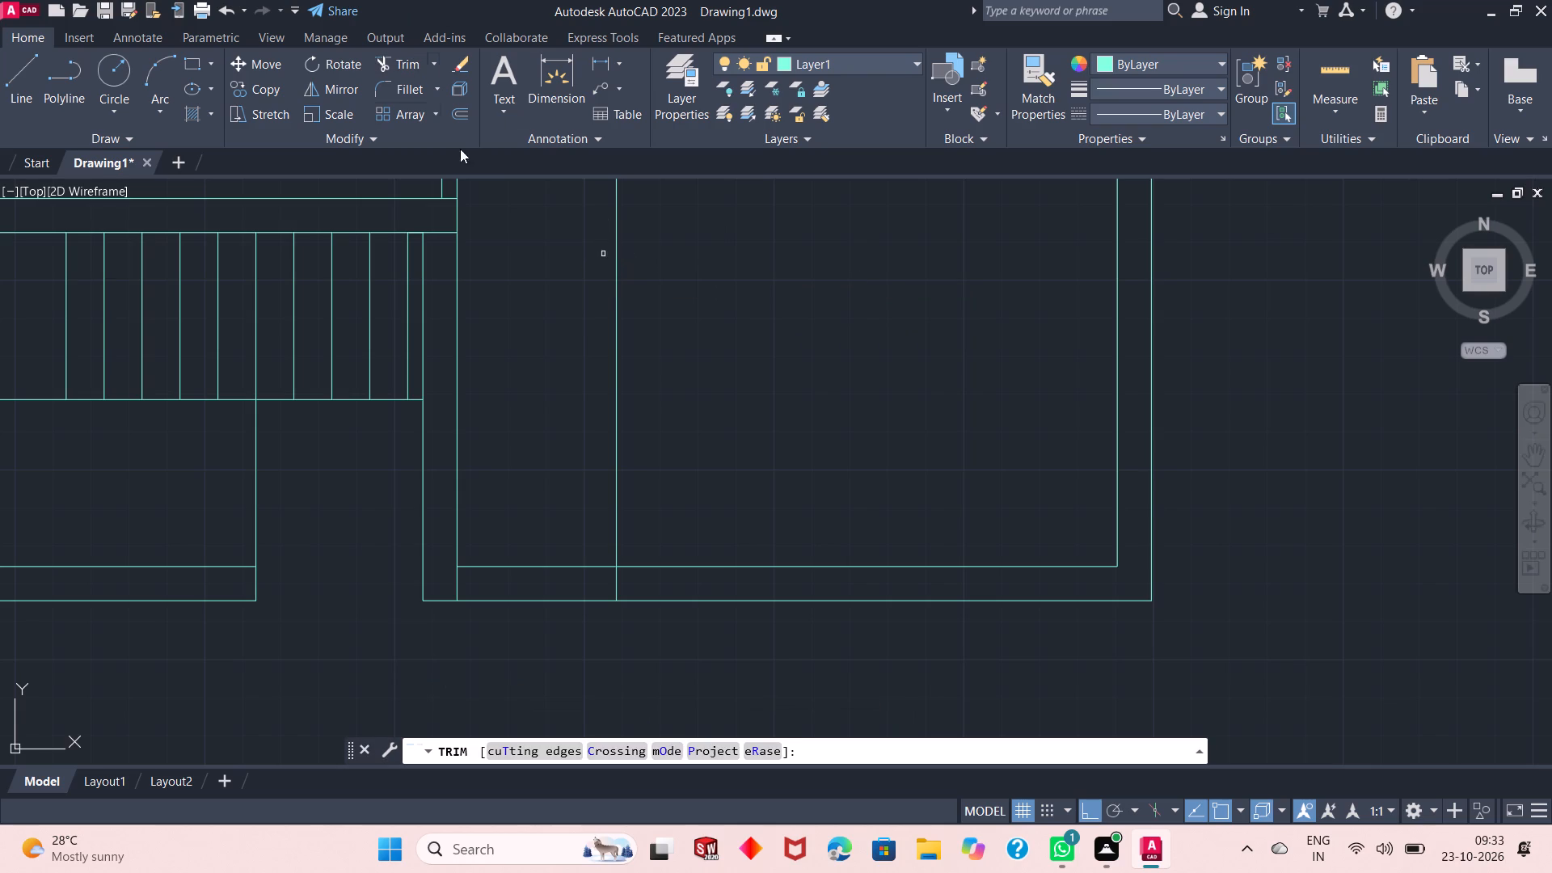
{"action": "left_click", "coordinate": [588, 331]}
{"action": "left_click", "coordinate": [626, 327]}
{"action": "left_click", "coordinate": [484, 575]}
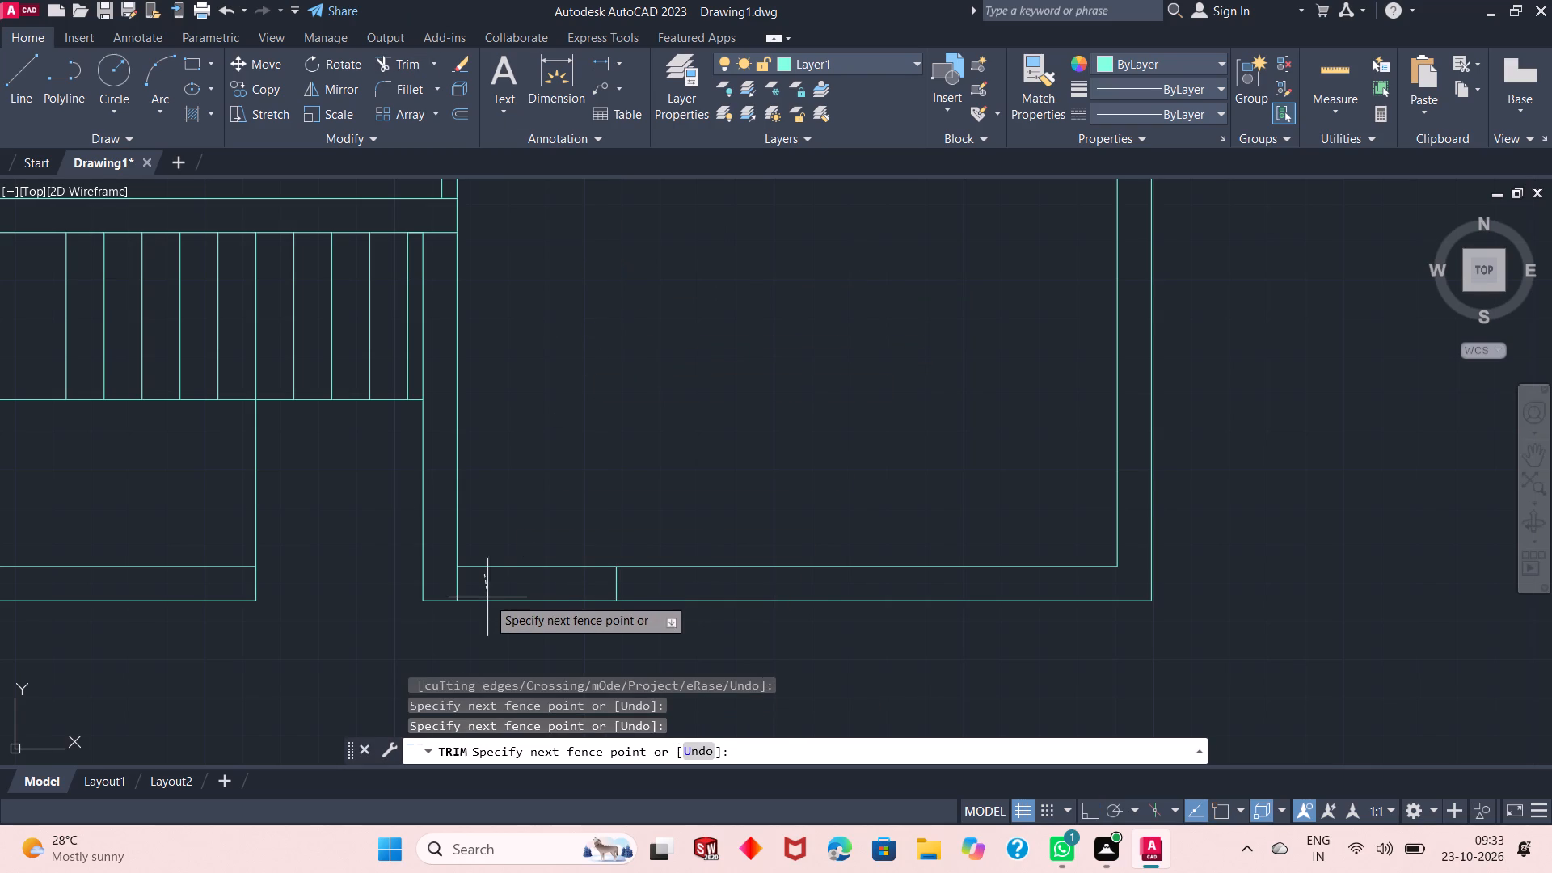
{"action": "double_click", "coordinate": [487, 611]}
{"action": "left_click", "coordinate": [498, 525]}
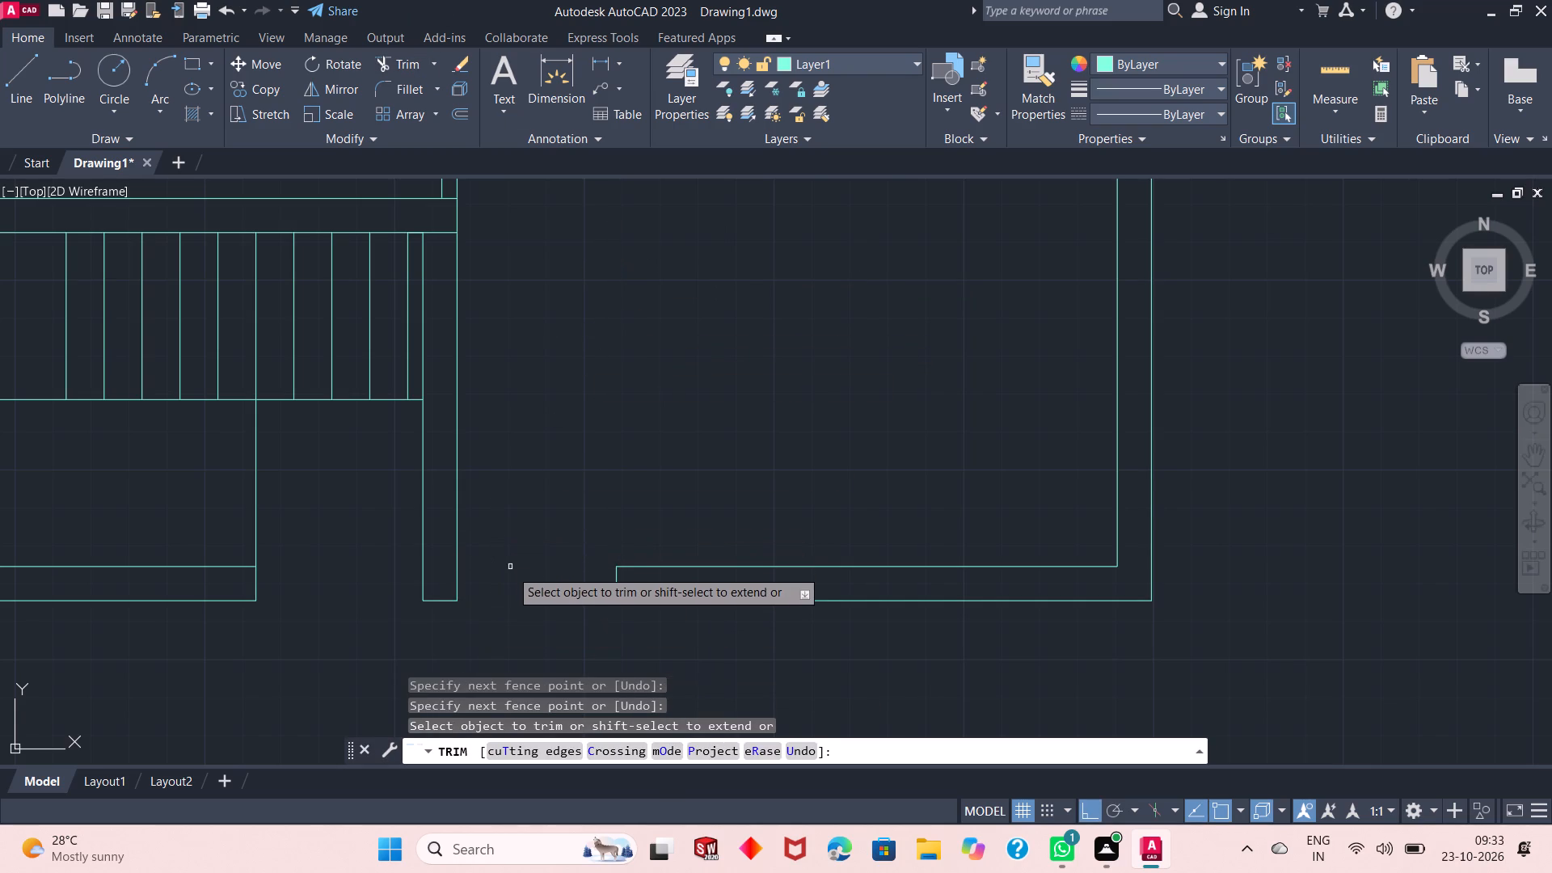
{"action": "scroll", "coordinate": [514, 581], "scroll_direction": "down", "scroll_amount": 4}
{"action": "scroll", "coordinate": [514, 581], "scroll_direction": "up", "scroll_amount": 2}
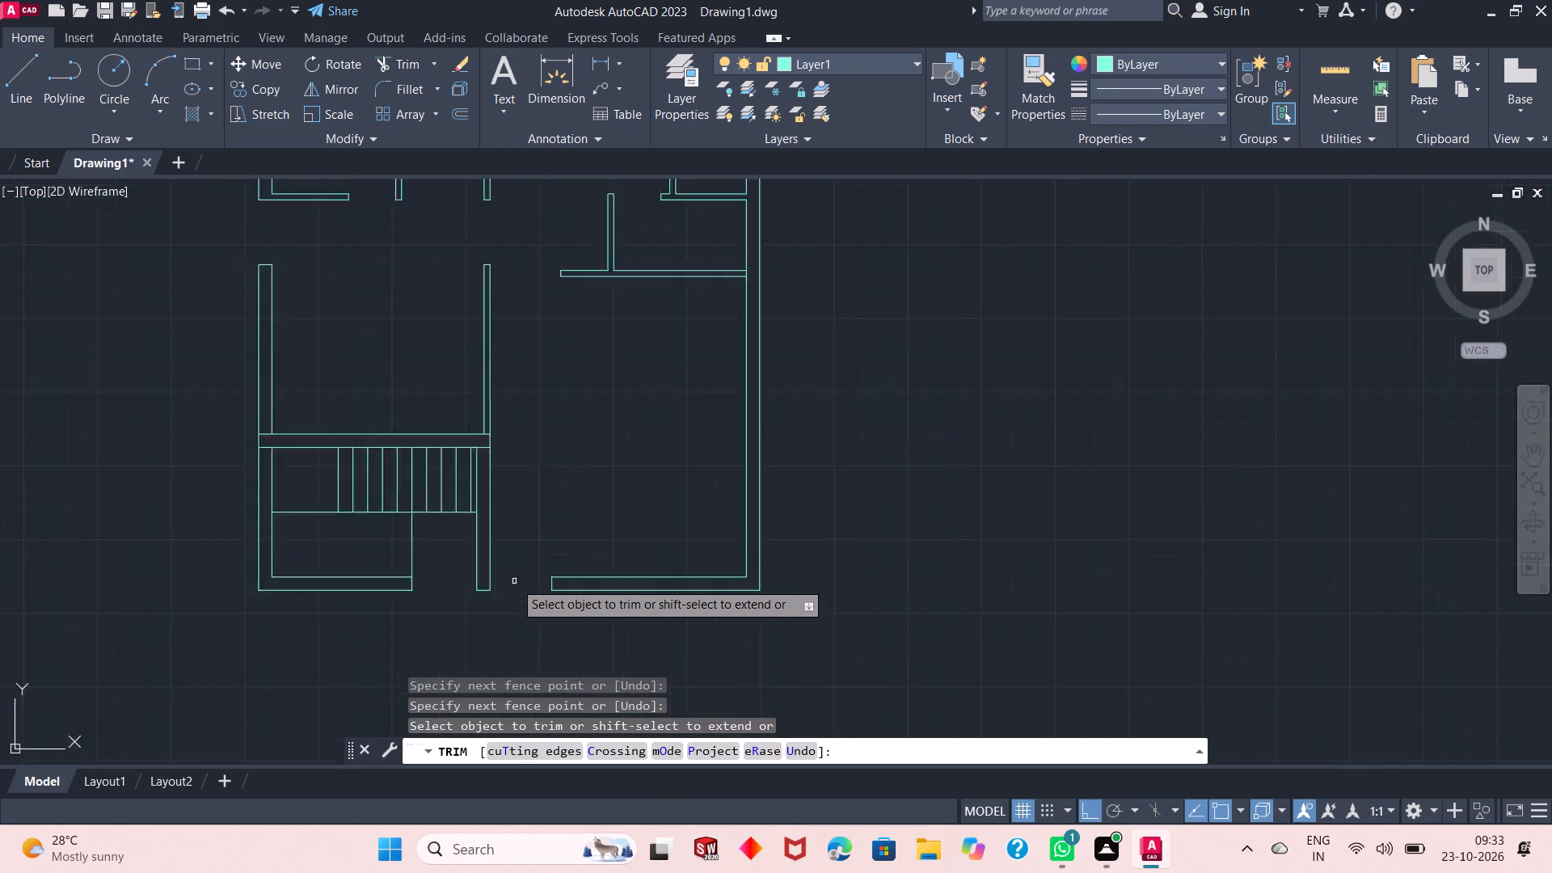
{"action": "scroll", "coordinate": [514, 581], "scroll_direction": "up", "scroll_amount": 2}
{"action": "right_click", "coordinate": [532, 313]}
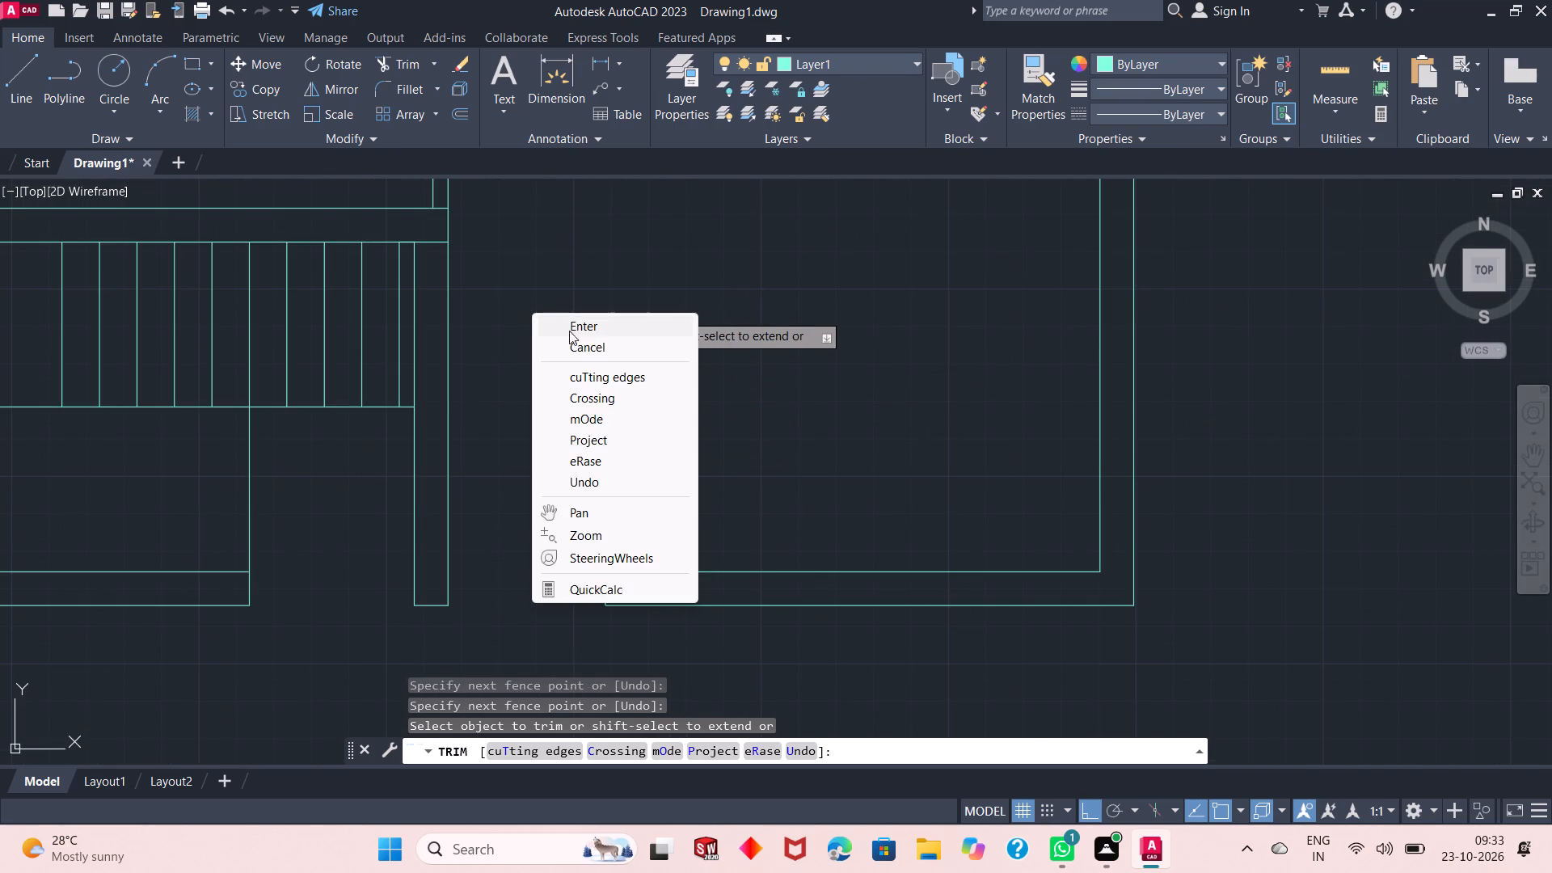
{"action": "left_click", "coordinate": [572, 328]}
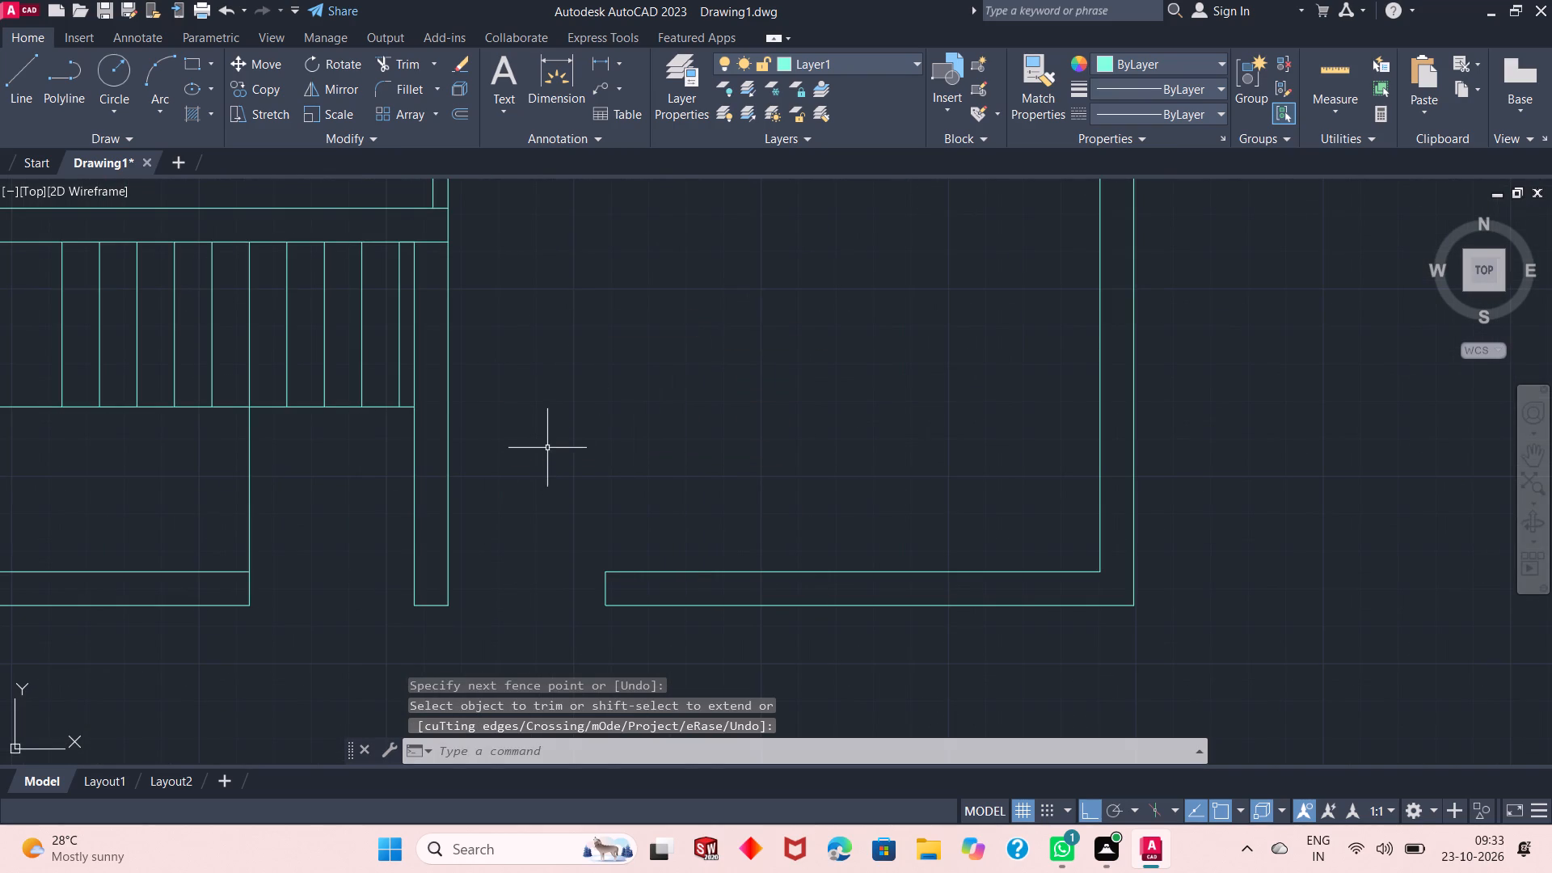
Examine the whole floor plan, the stair area and the new south wall openings.
{"action": "scroll", "coordinate": [502, 525], "scroll_direction": "down", "scroll_amount": 3}
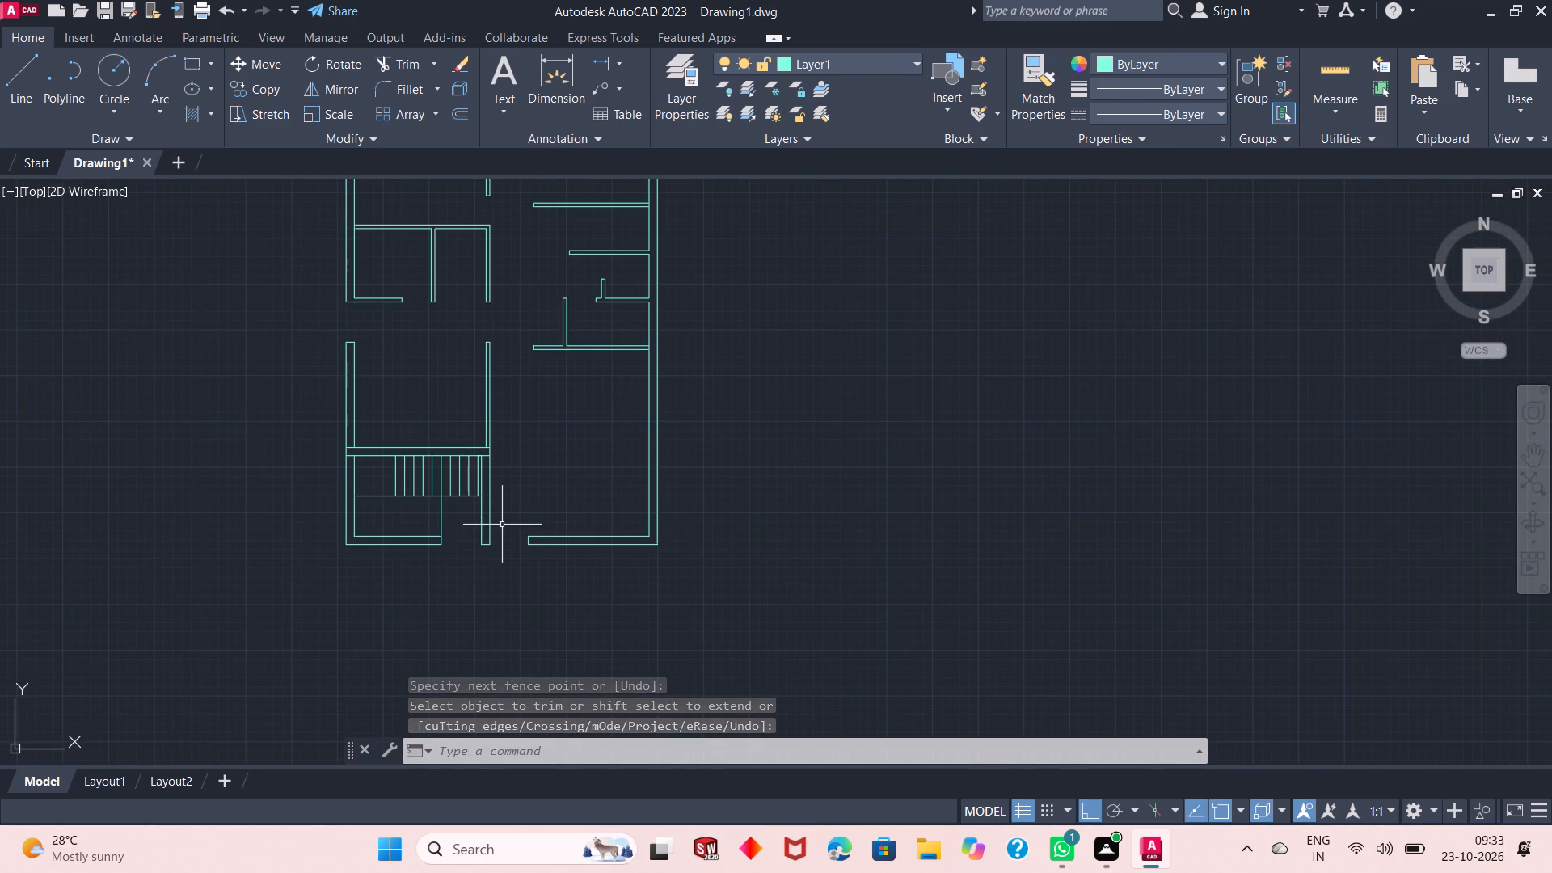
{"action": "scroll", "coordinate": [524, 577], "scroll_direction": "down", "scroll_amount": 1}
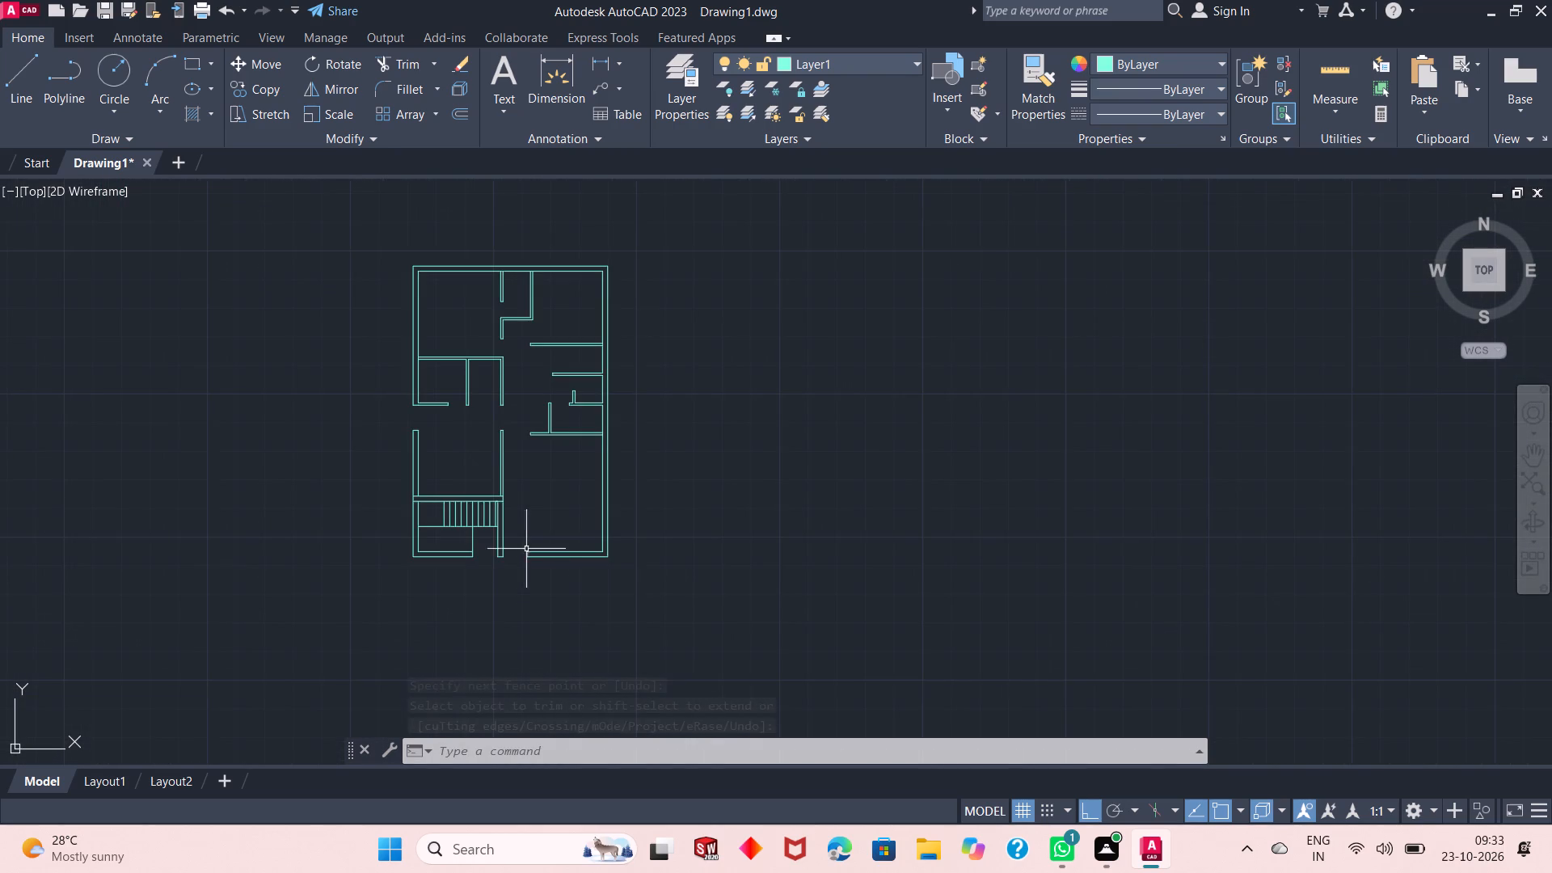
{"action": "scroll", "coordinate": [523, 443], "scroll_direction": "up", "scroll_amount": 2}
{"action": "scroll", "coordinate": [523, 443], "scroll_direction": "down", "scroll_amount": 1}
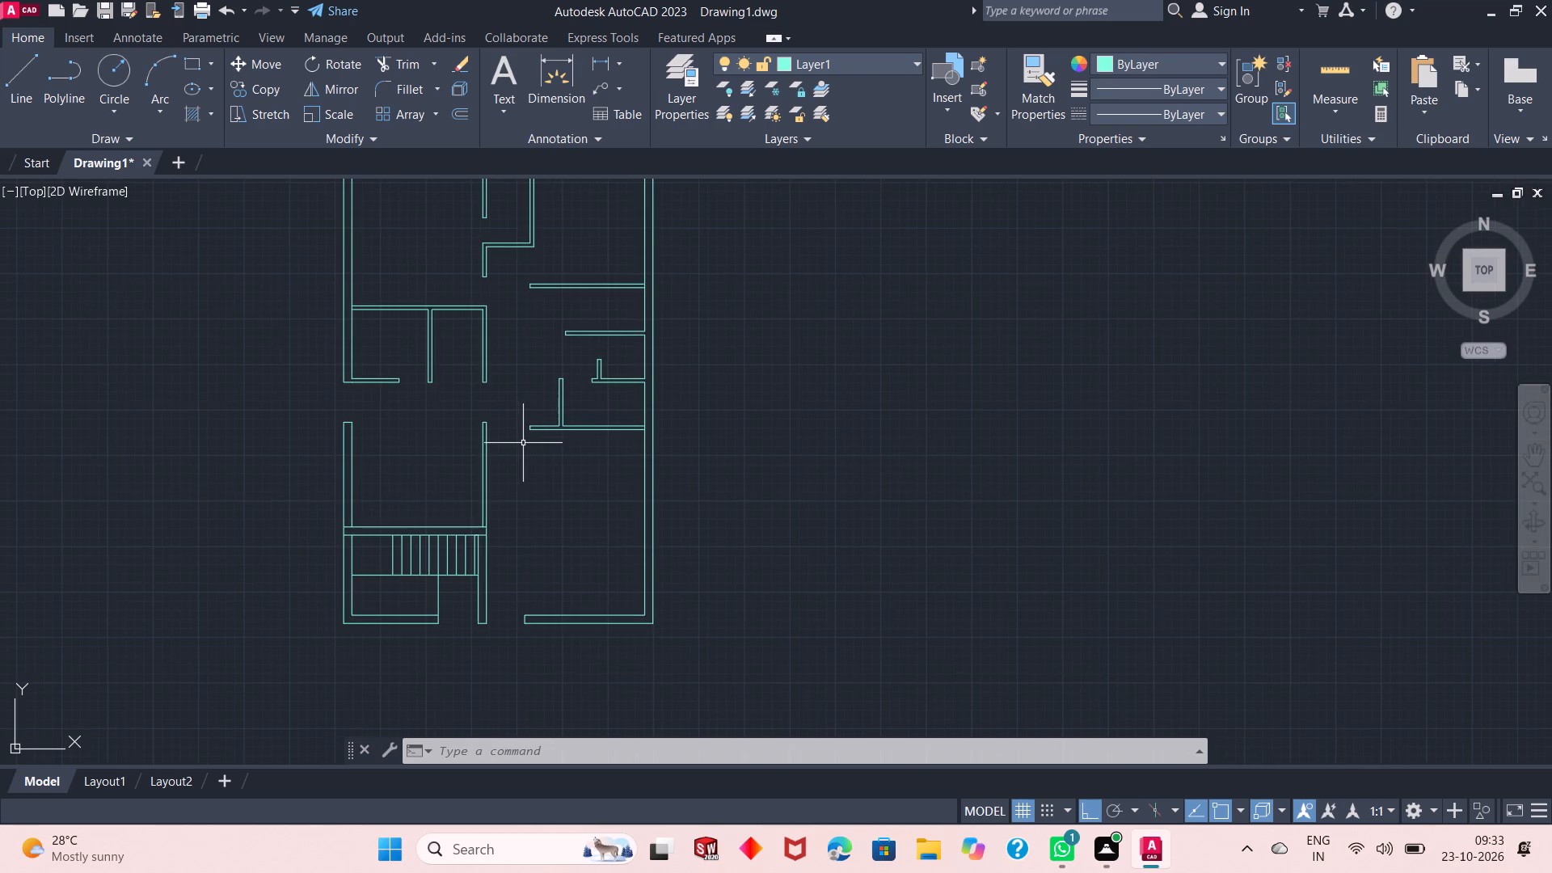
{"action": "scroll", "coordinate": [494, 533], "scroll_direction": "up", "scroll_amount": 2}
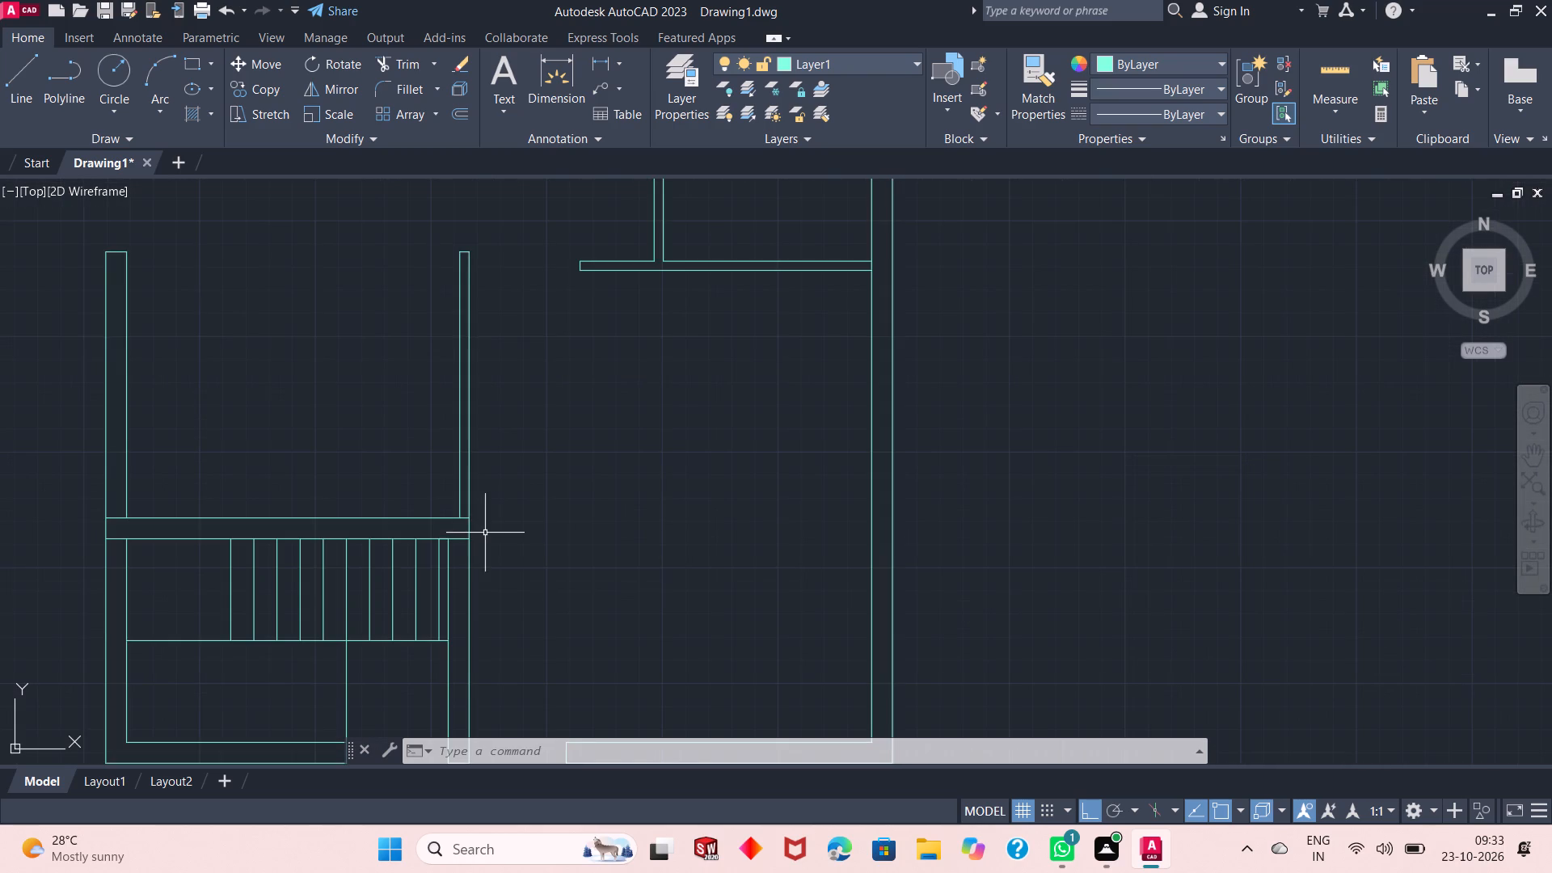
{"action": "scroll", "coordinate": [480, 524], "scroll_direction": "up", "scroll_amount": 1}
{"action": "scroll", "coordinate": [480, 524], "scroll_direction": "down", "scroll_amount": 1}
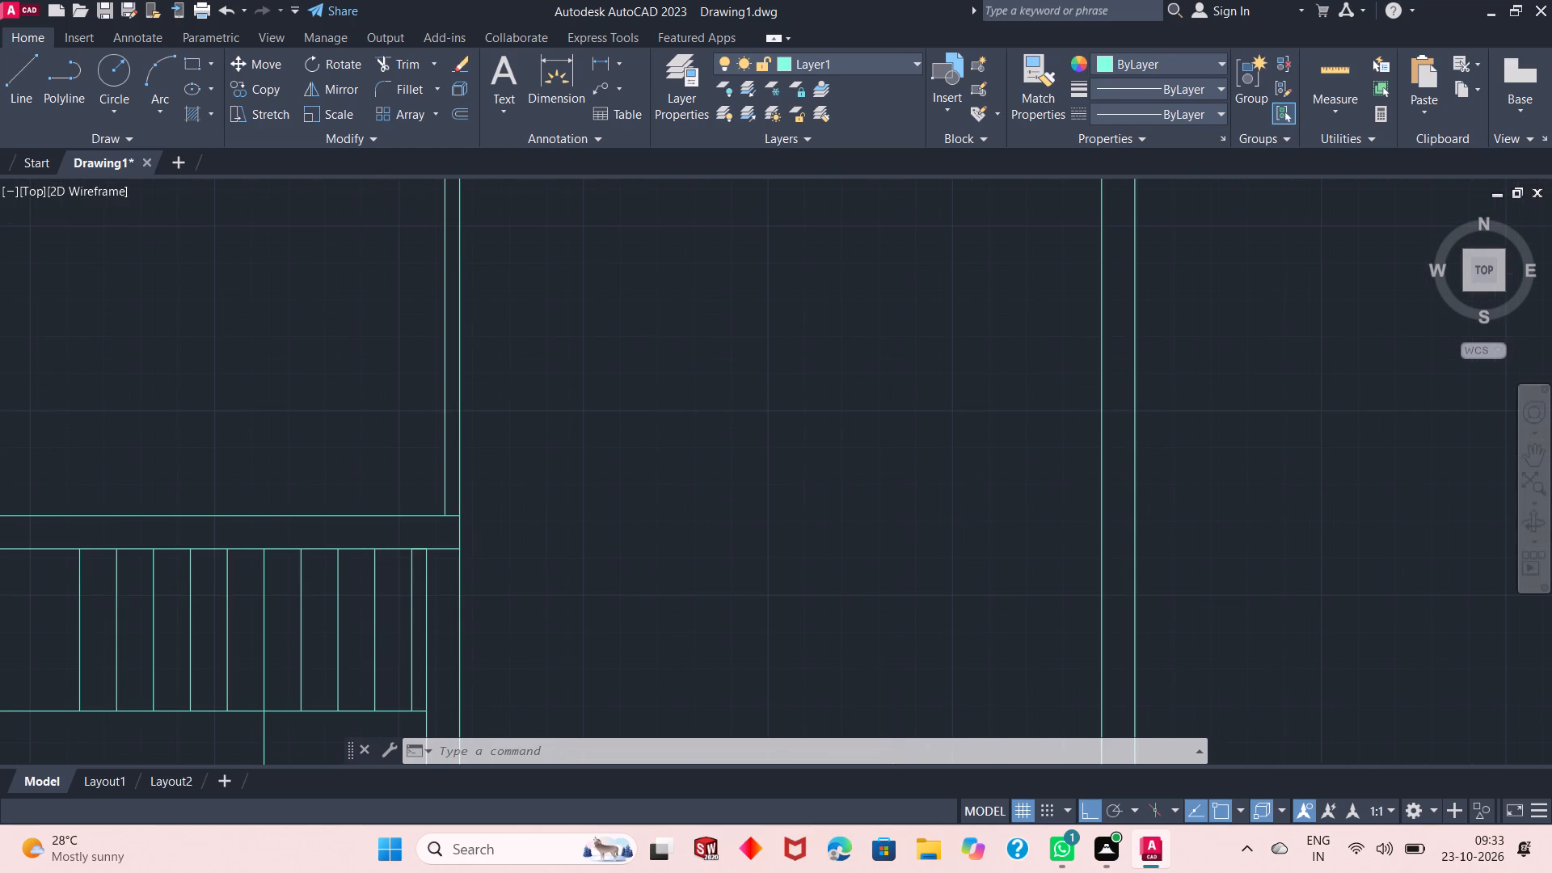
{"action": "scroll", "coordinate": [440, 507], "scroll_direction": "up", "scroll_amount": 2}
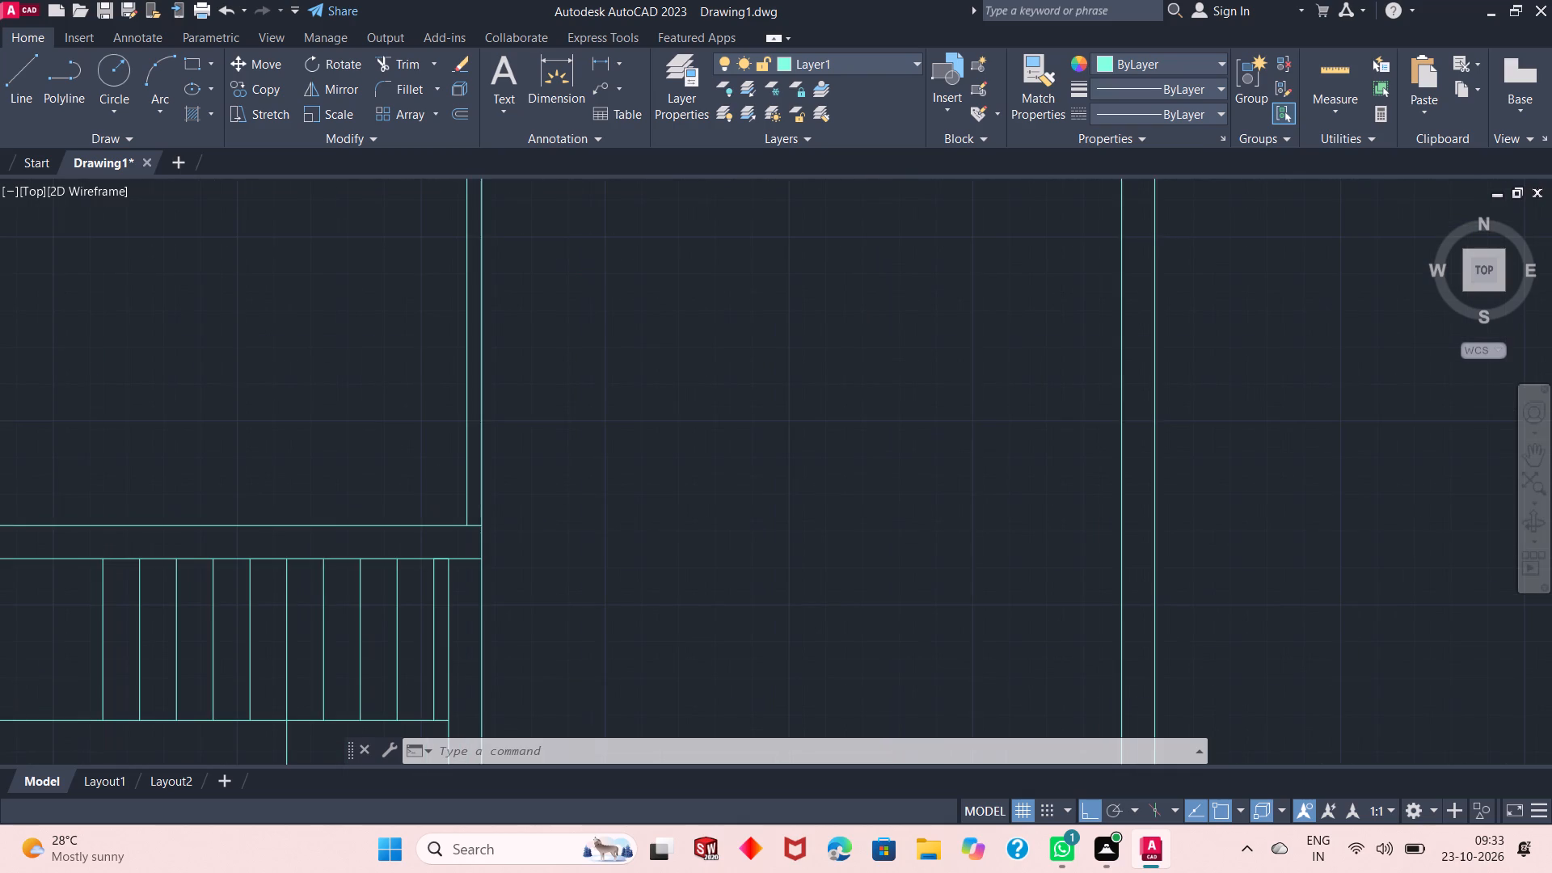
{"action": "scroll", "coordinate": [418, 491], "scroll_direction": "down", "scroll_amount": 3}
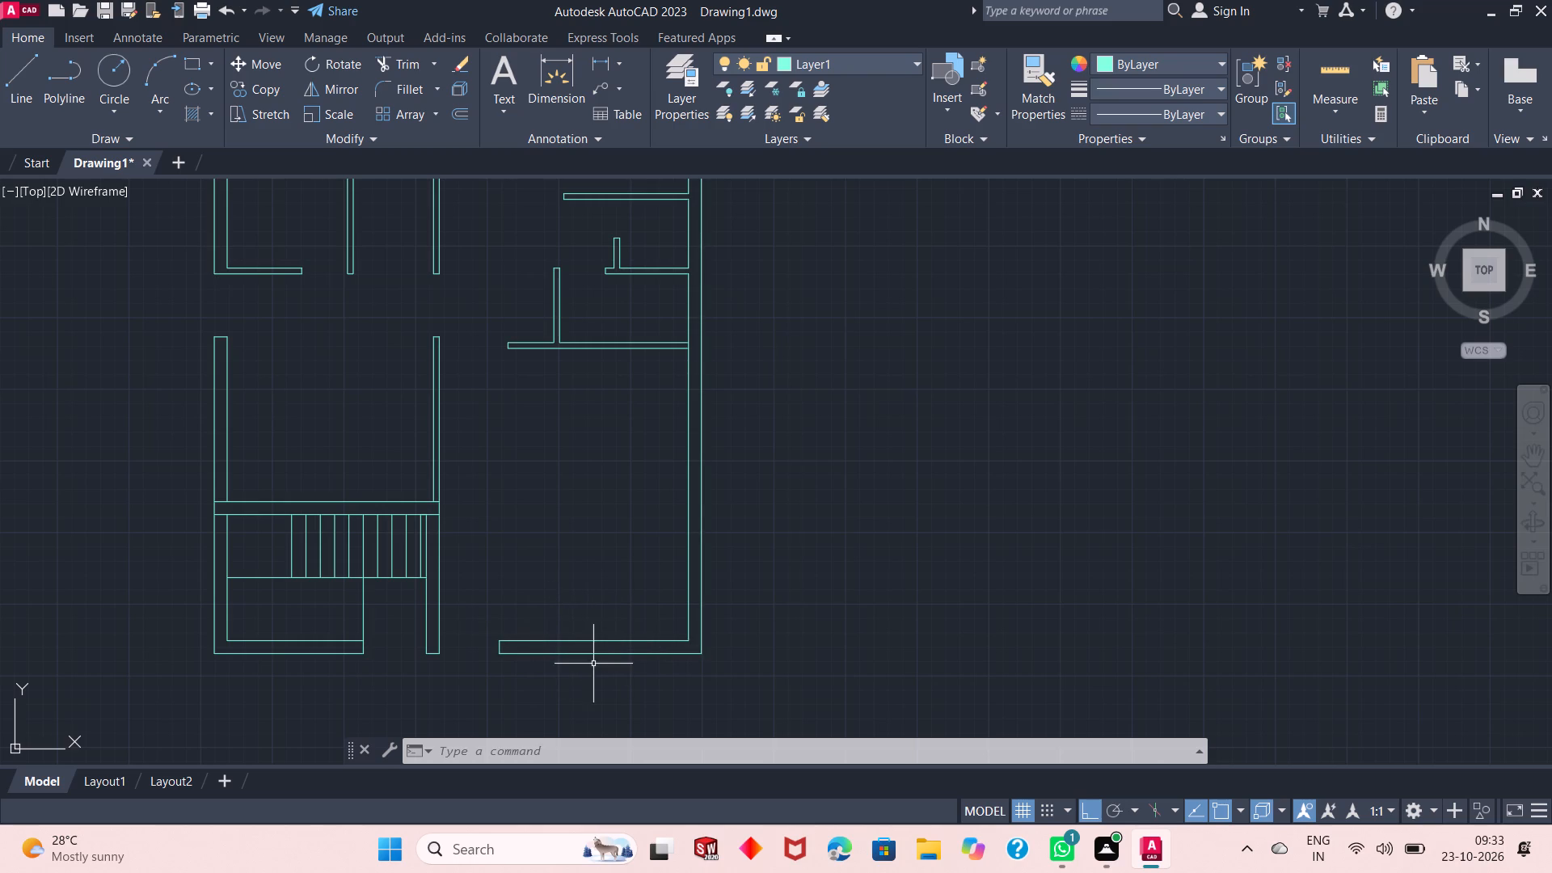
{"action": "scroll", "coordinate": [575, 584], "scroll_direction": "down", "scroll_amount": 2}
{"action": "scroll", "coordinate": [538, 541], "scroll_direction": "up", "scroll_amount": 1}
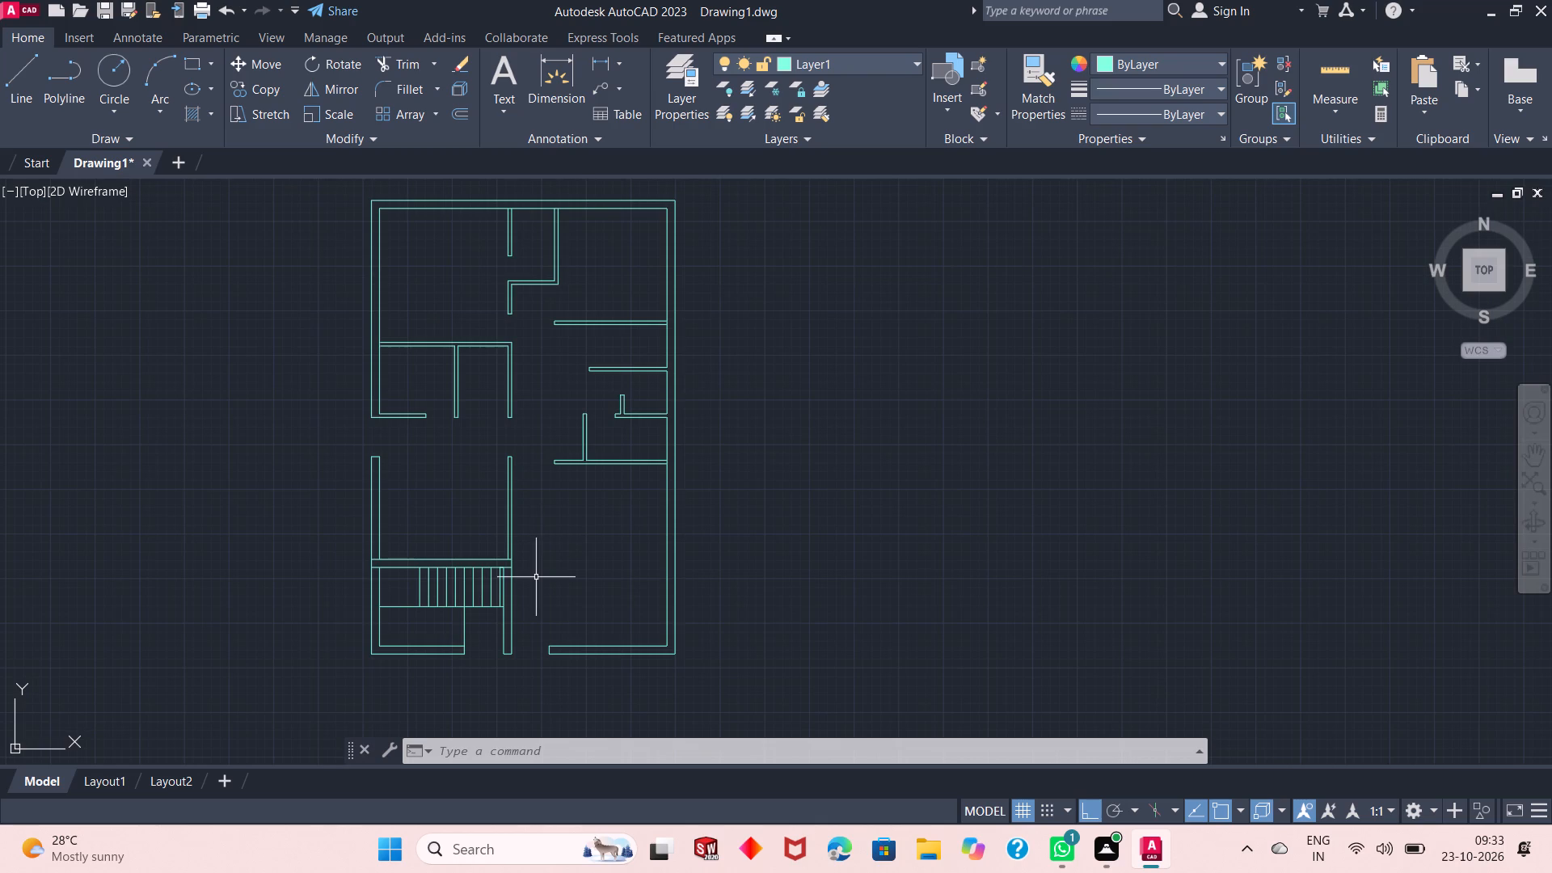
Extend the five westernmost stair tread lines south to the south wall's inner face and finish Extend.
{"action": "scroll", "coordinate": [449, 617], "scroll_direction": "up", "scroll_amount": 2}
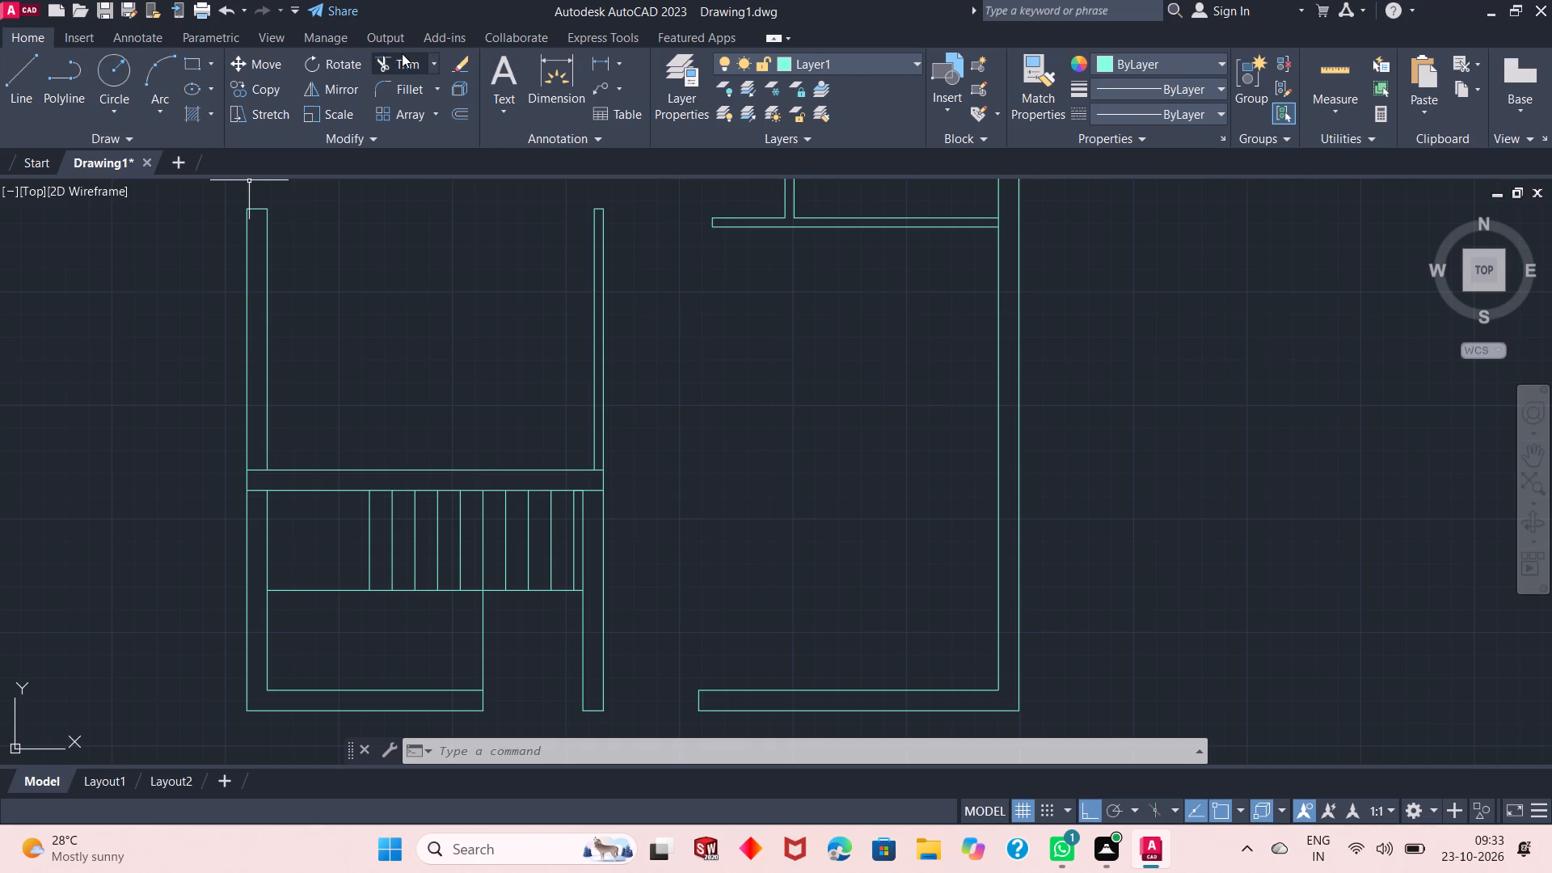
{"action": "left_click", "coordinate": [429, 68]}
{"action": "left_click", "coordinate": [433, 121]}
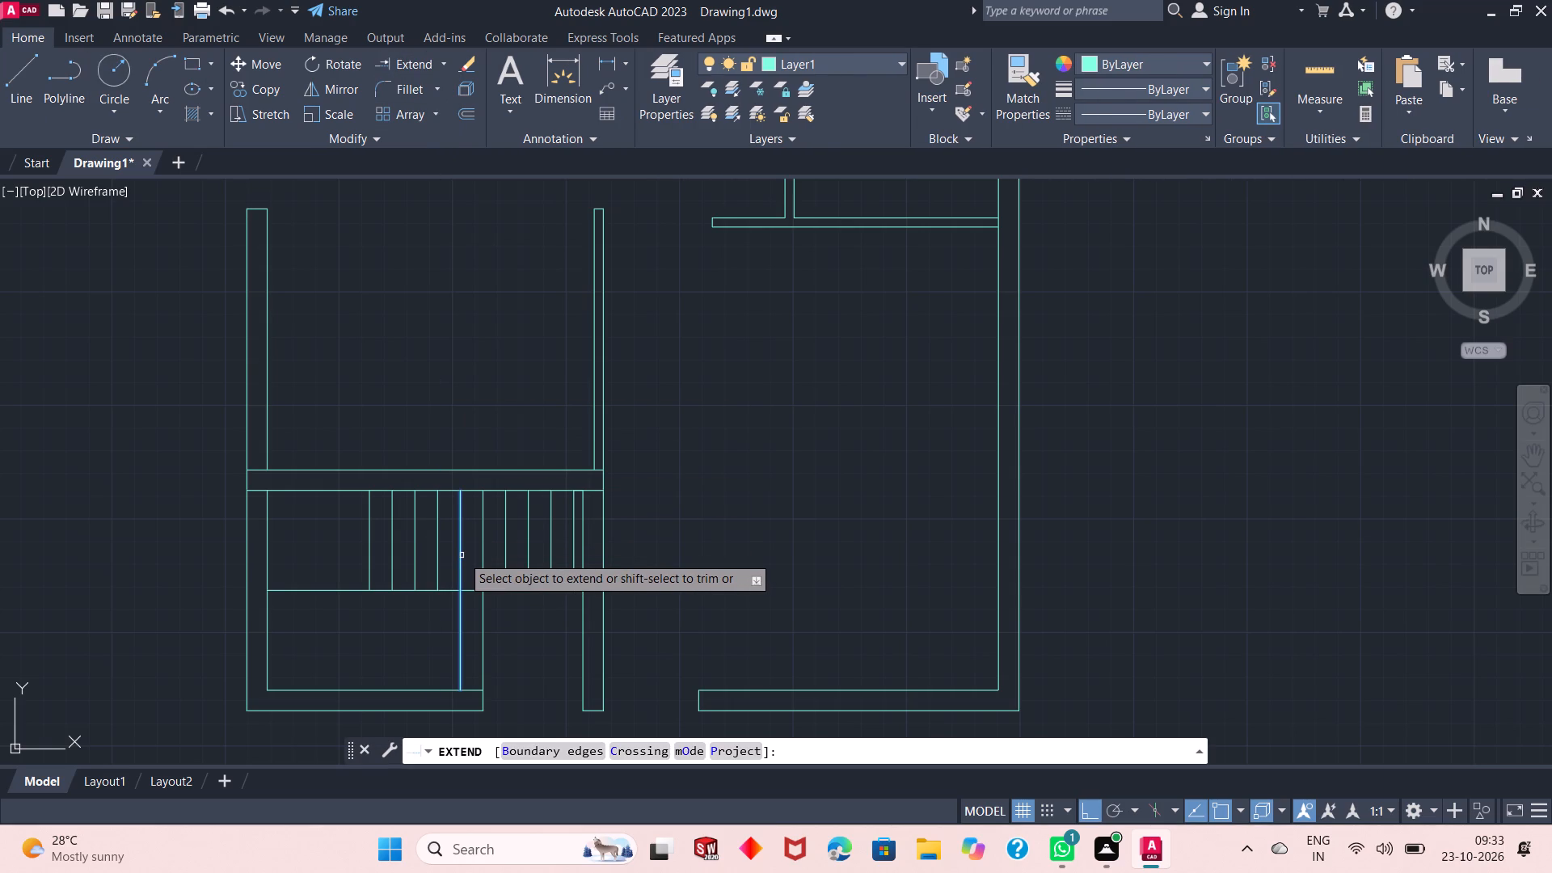
{"action": "left_click", "coordinate": [462, 555]}
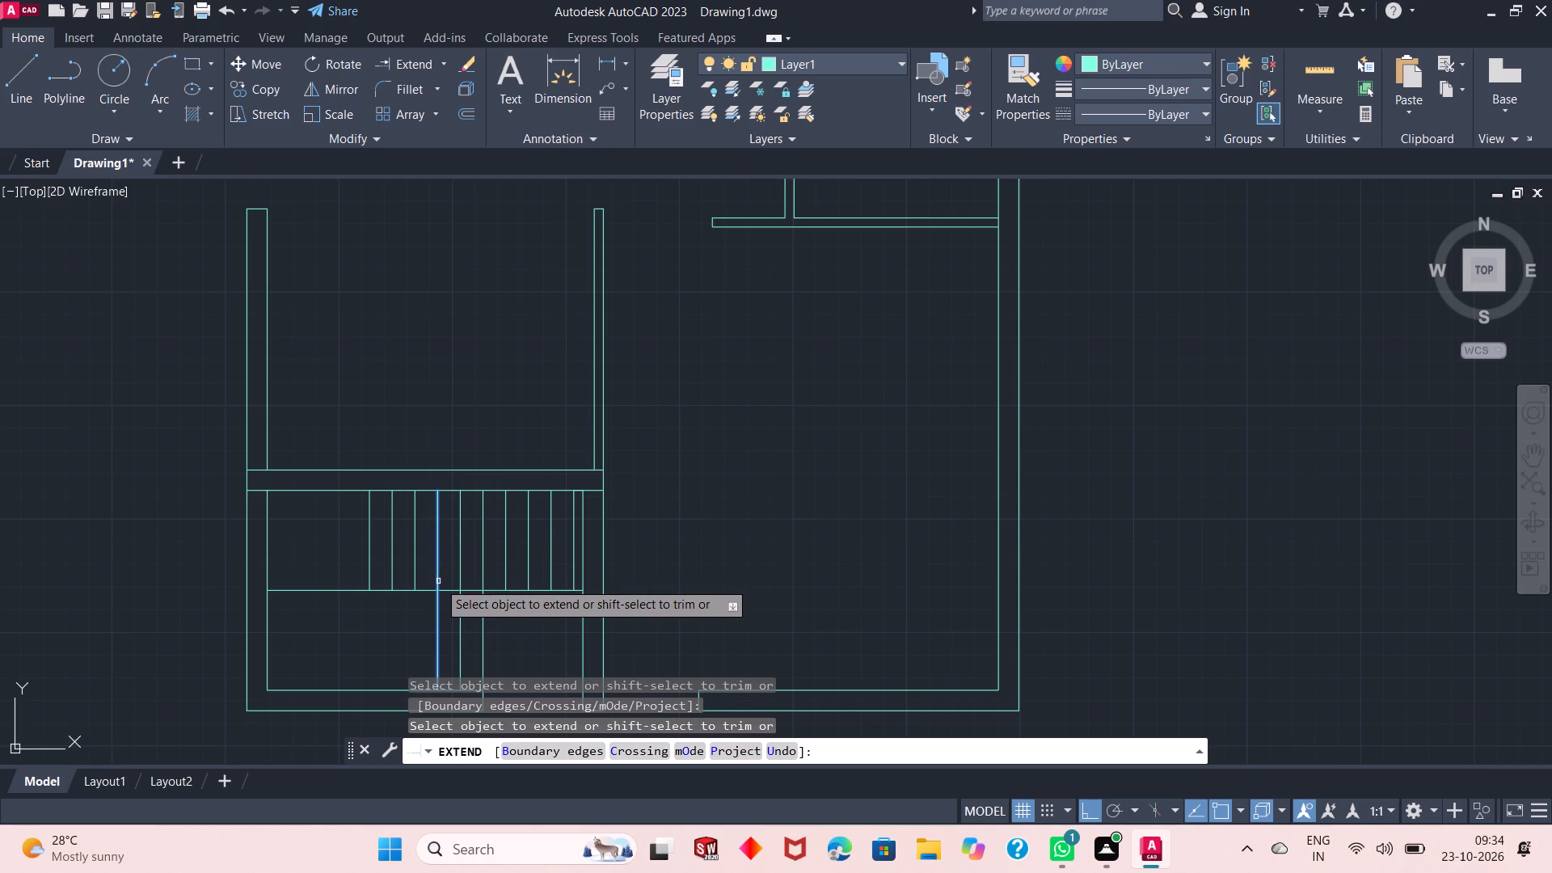
{"action": "left_click", "coordinate": [438, 581]}
{"action": "left_click", "coordinate": [417, 580]}
{"action": "left_click", "coordinate": [392, 559]}
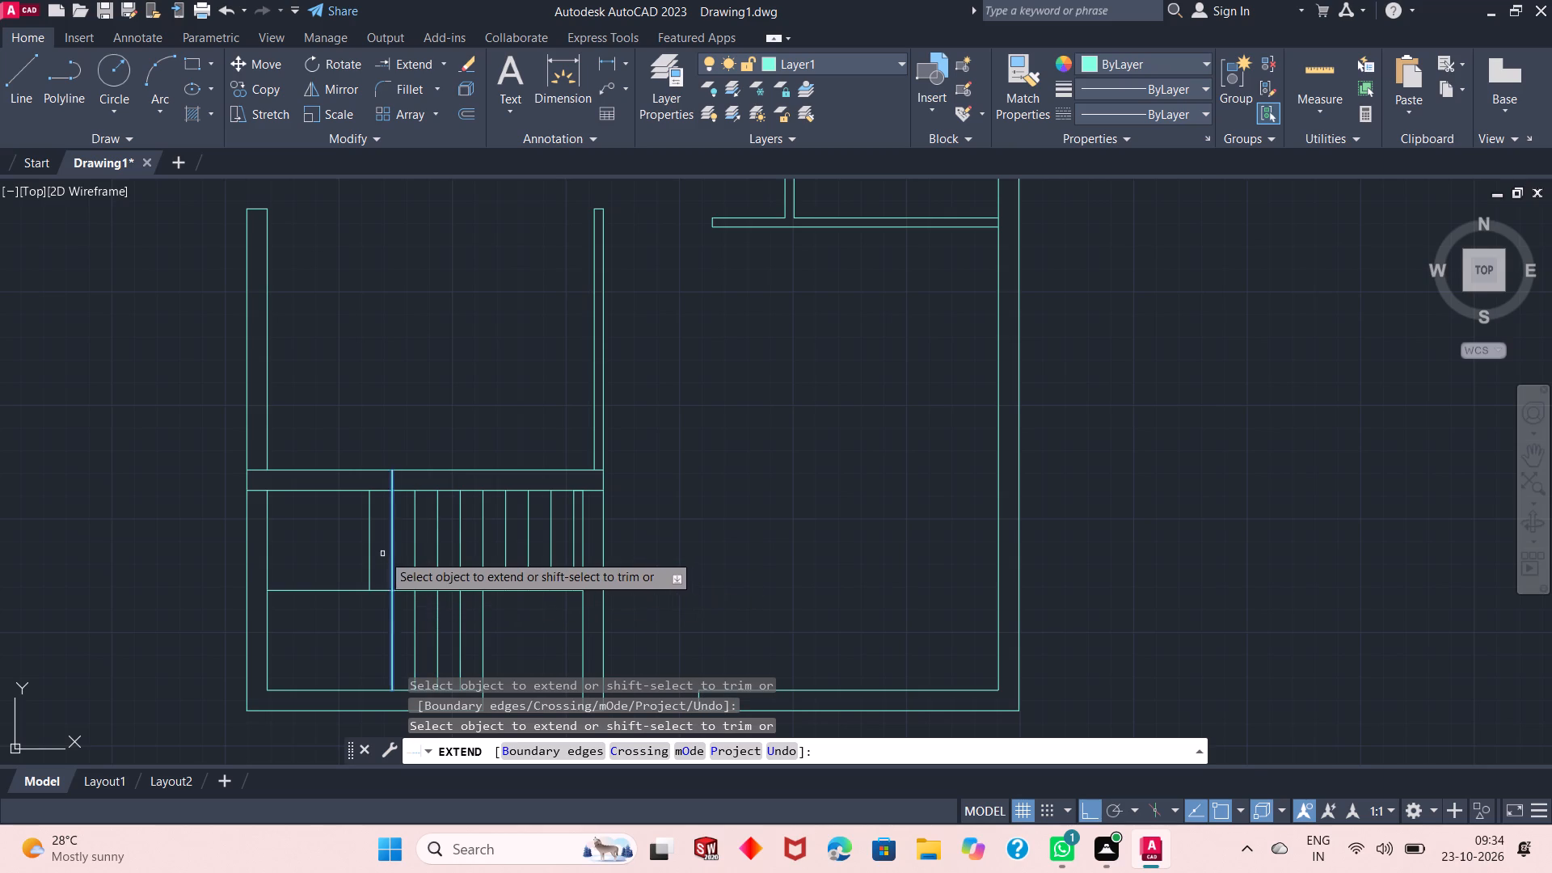
{"action": "left_click", "coordinate": [368, 540]}
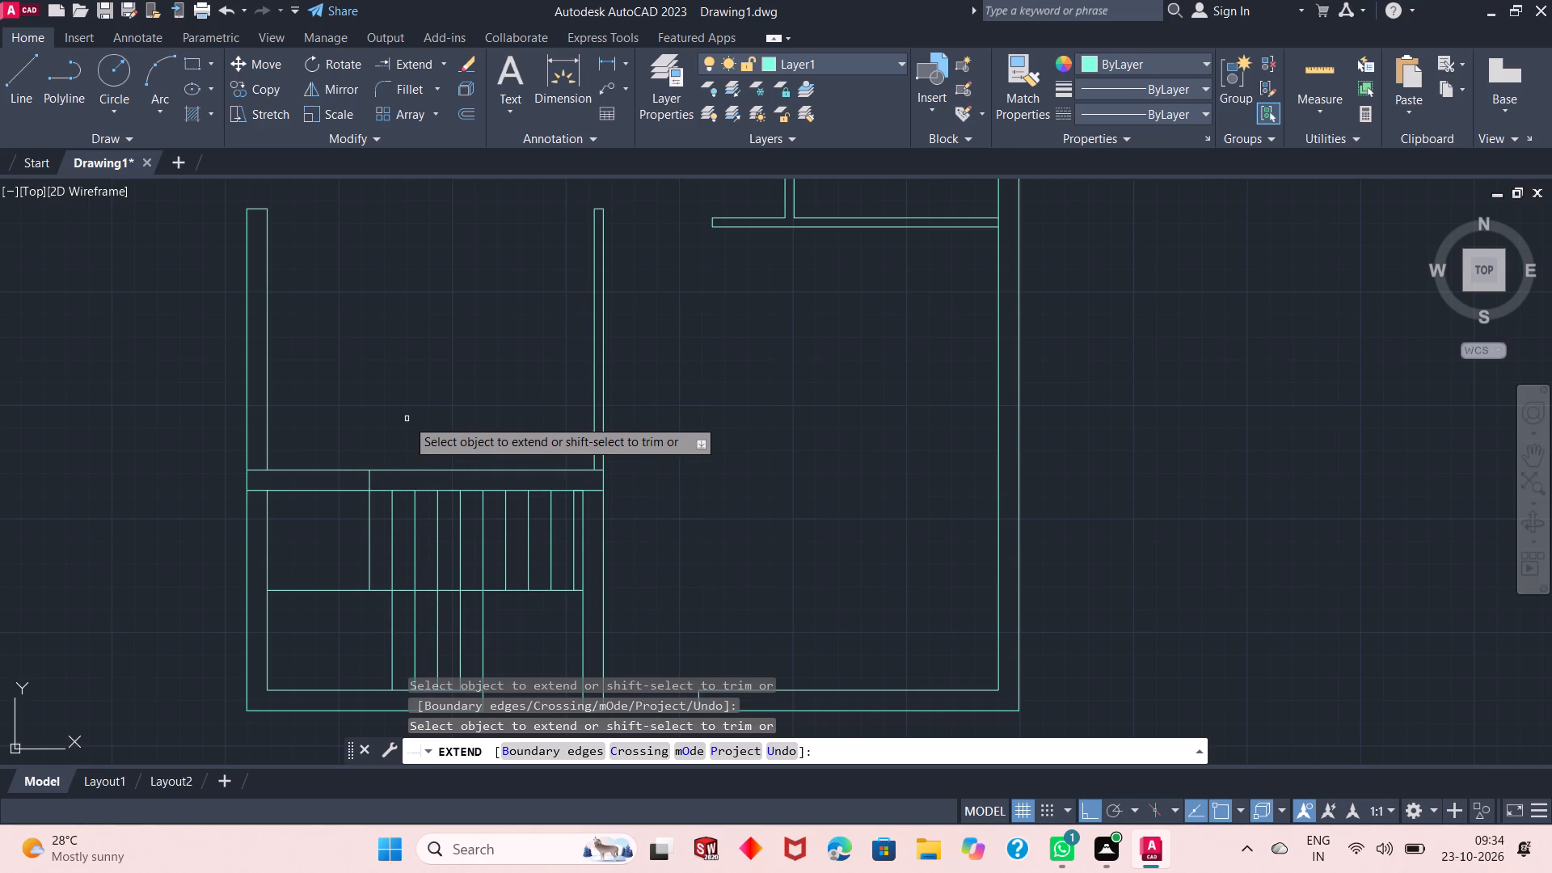
{"action": "key", "text": "ctrl+z"}
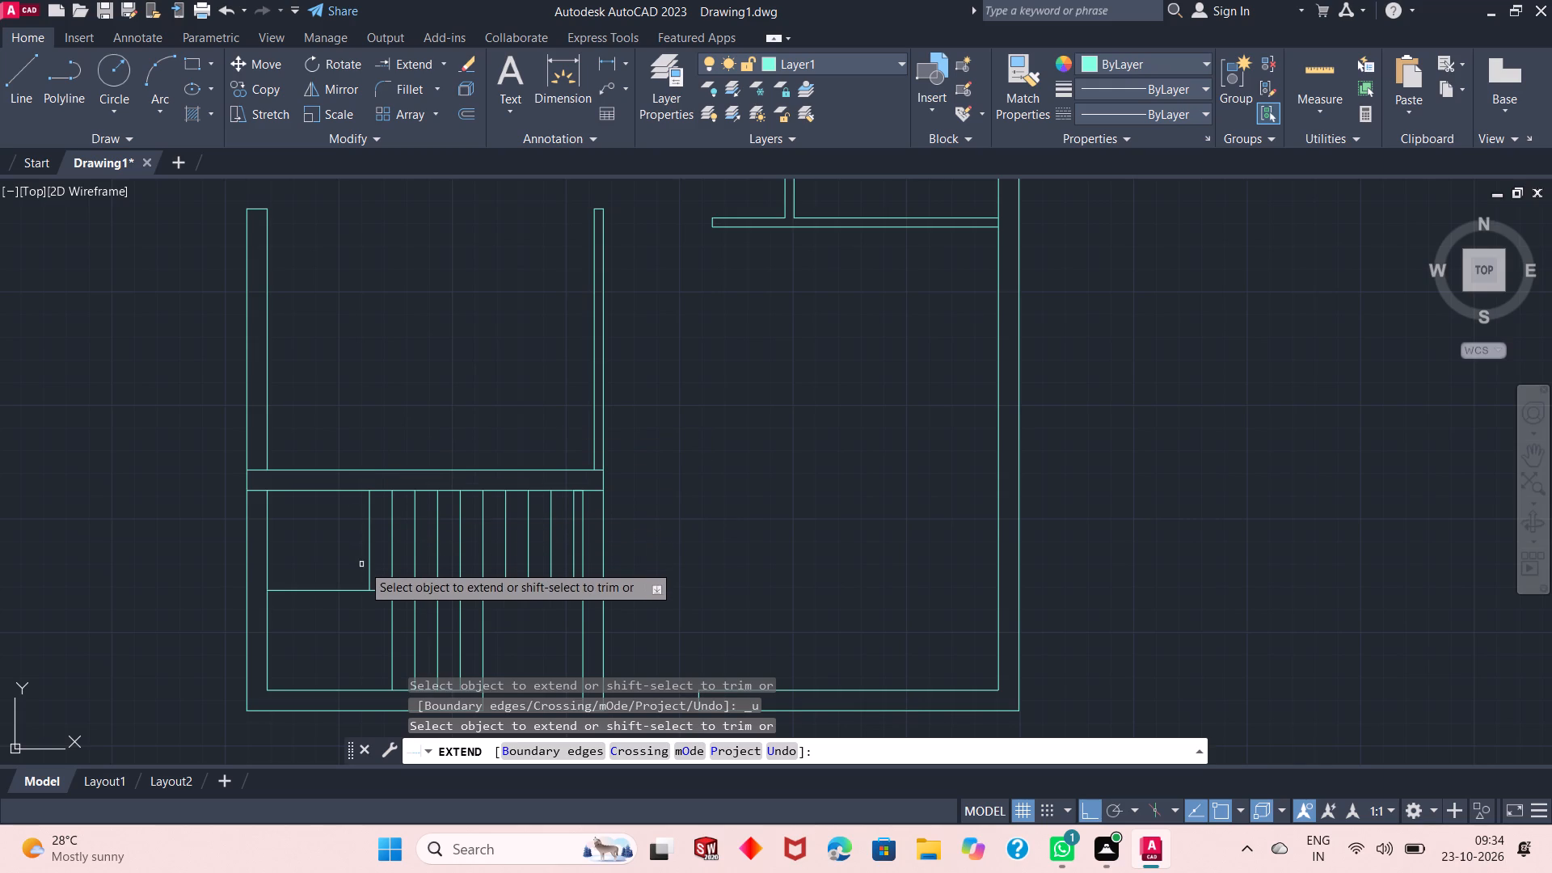
{"action": "left_click", "coordinate": [366, 578]}
{"action": "right_click", "coordinate": [399, 309]}
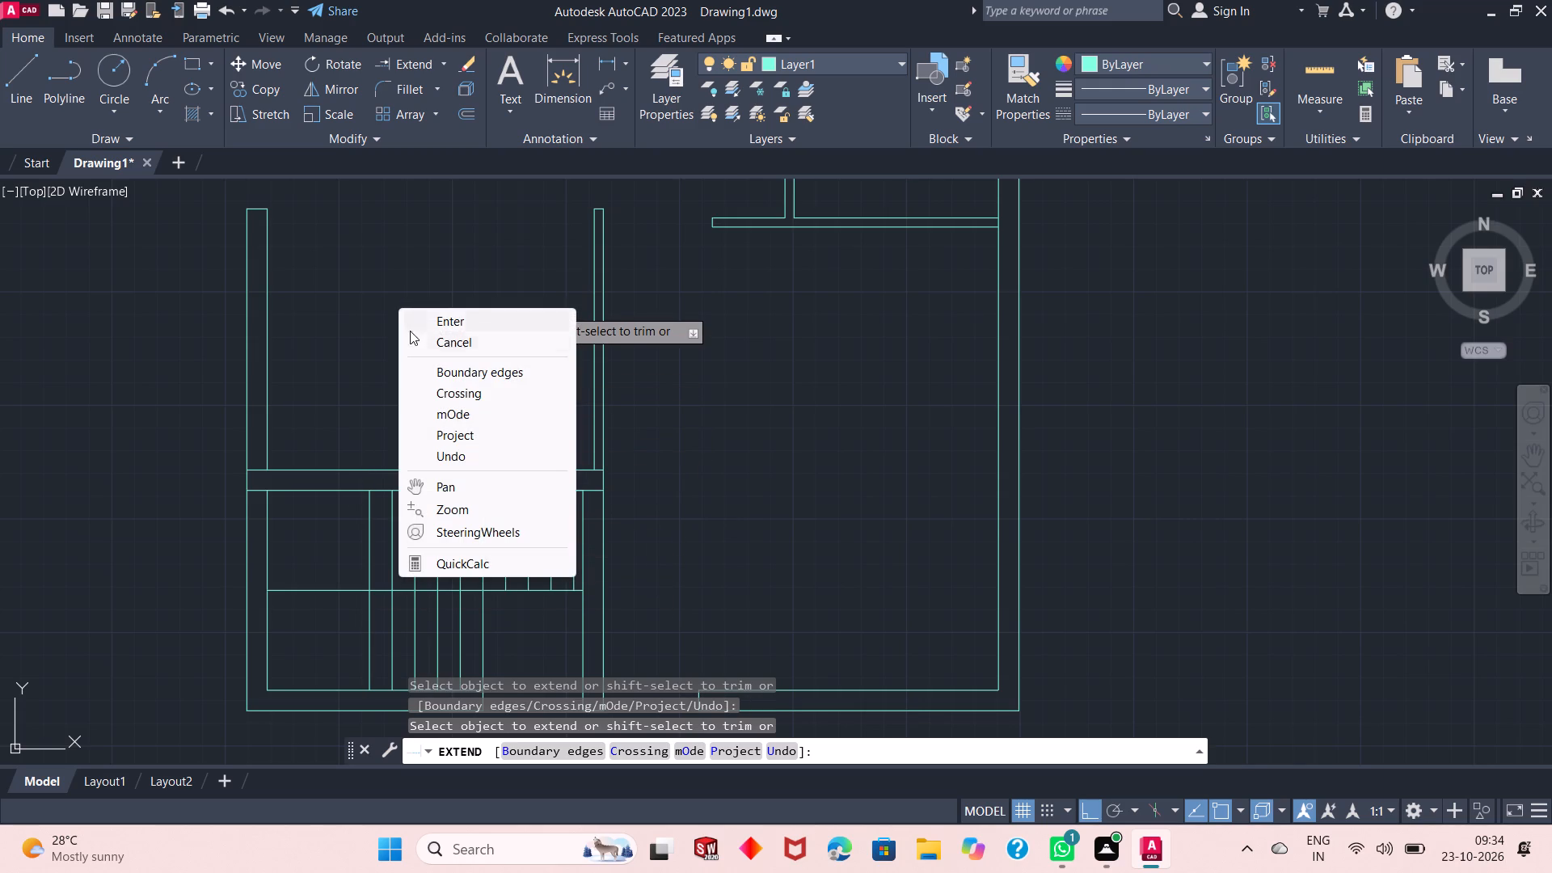
{"action": "left_click", "coordinate": [442, 318]}
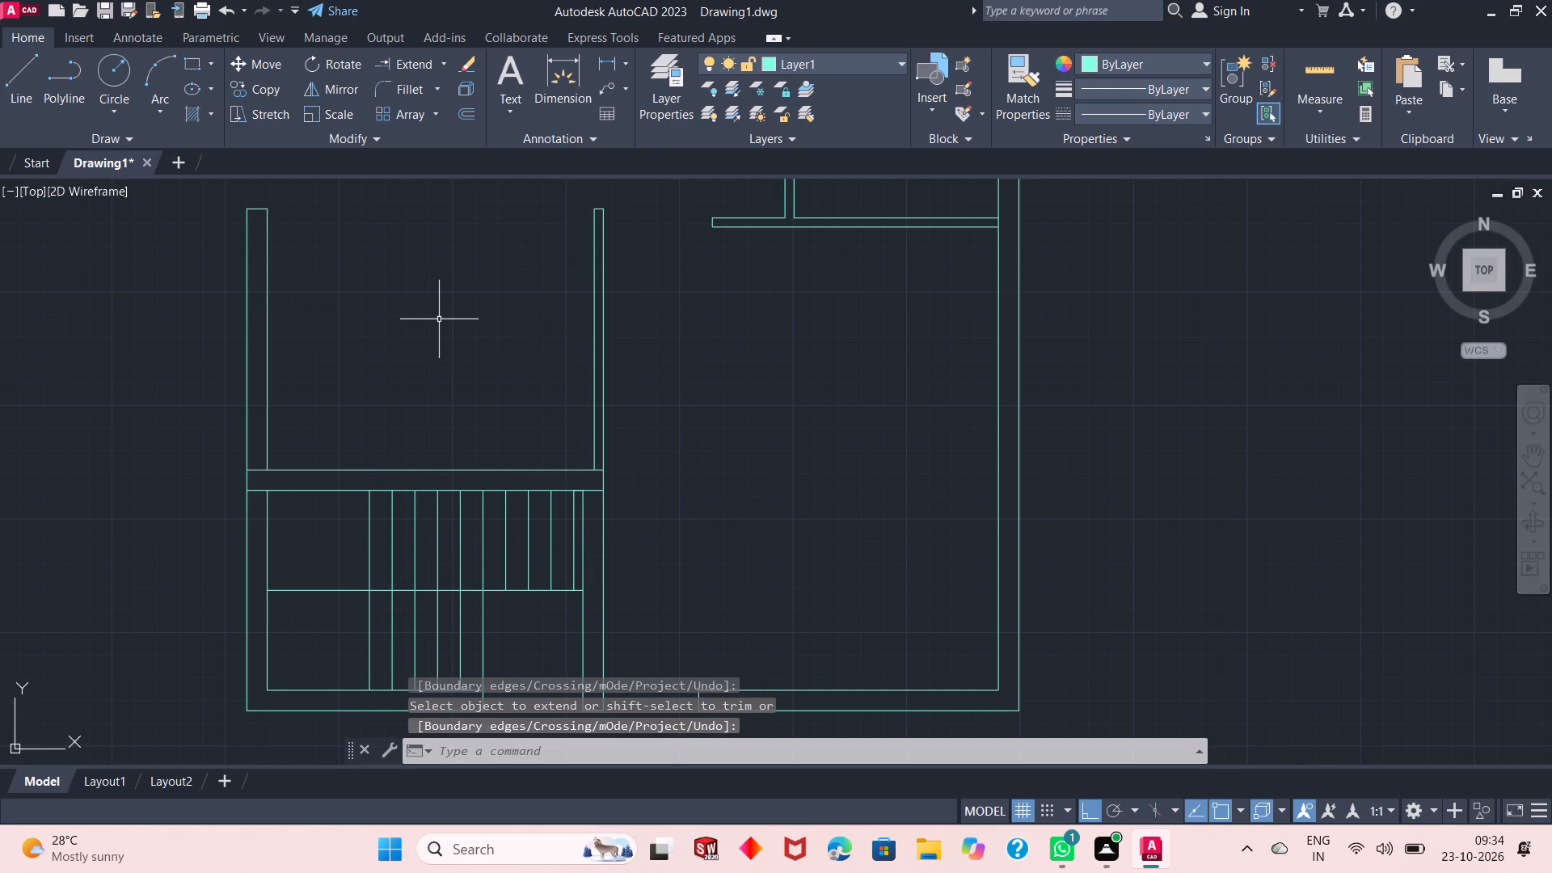
With Ortho off, draw diagonal landing lines from its northwest corner to the flights' dividing line at the westernmost tread, ending at the southwest corner.
{"action": "scroll", "coordinate": [452, 419], "scroll_direction": "down", "scroll_amount": 2}
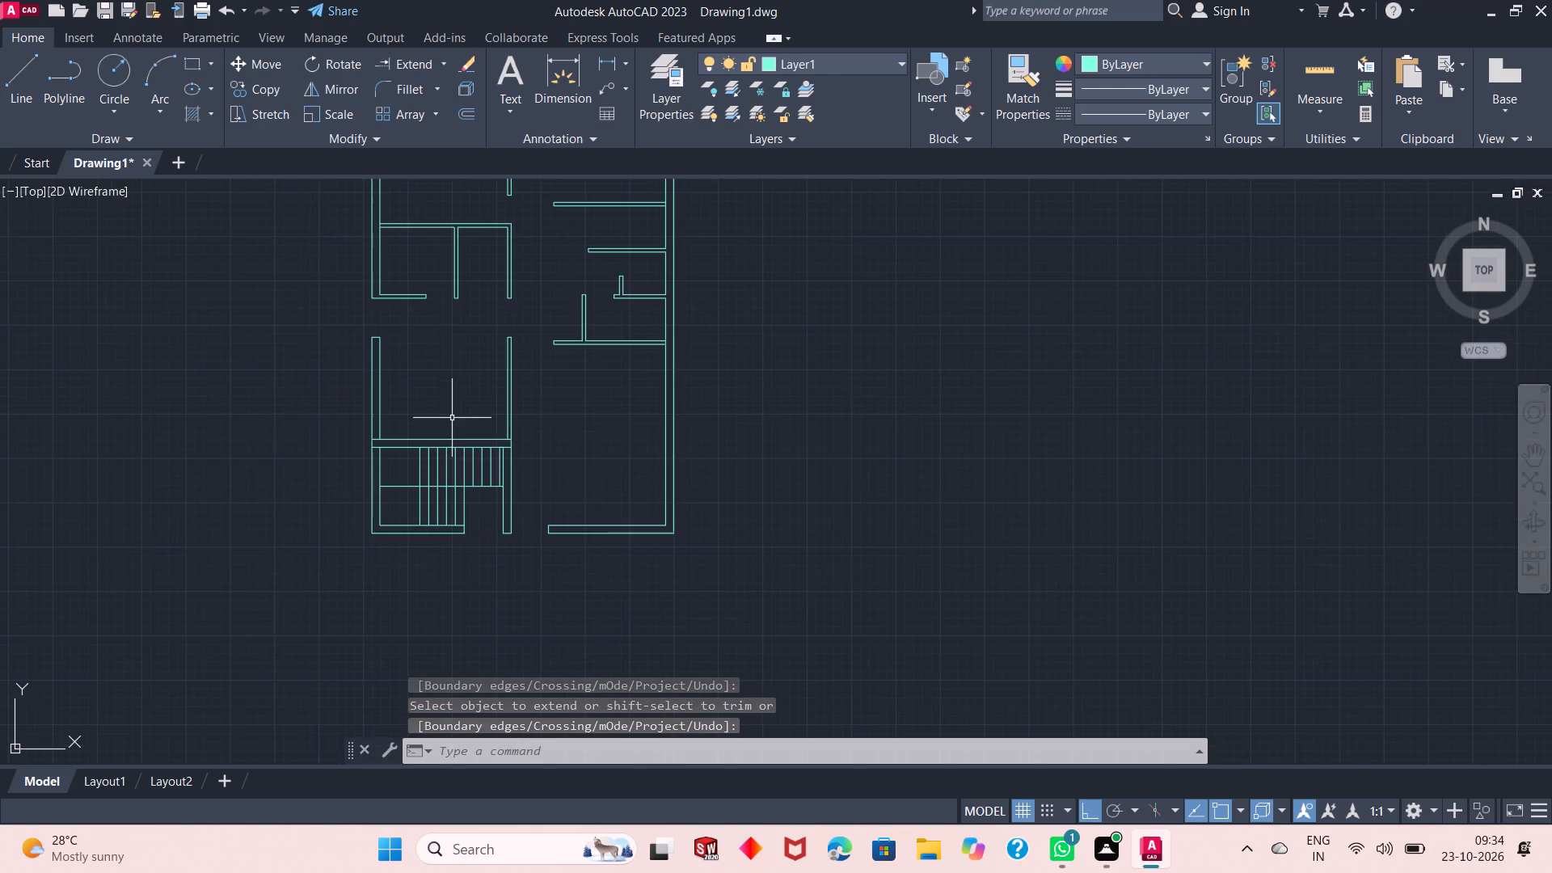
{"action": "scroll", "coordinate": [436, 506], "scroll_direction": "up", "scroll_amount": 2}
{"action": "scroll", "coordinate": [341, 463], "scroll_direction": "up", "scroll_amount": 1}
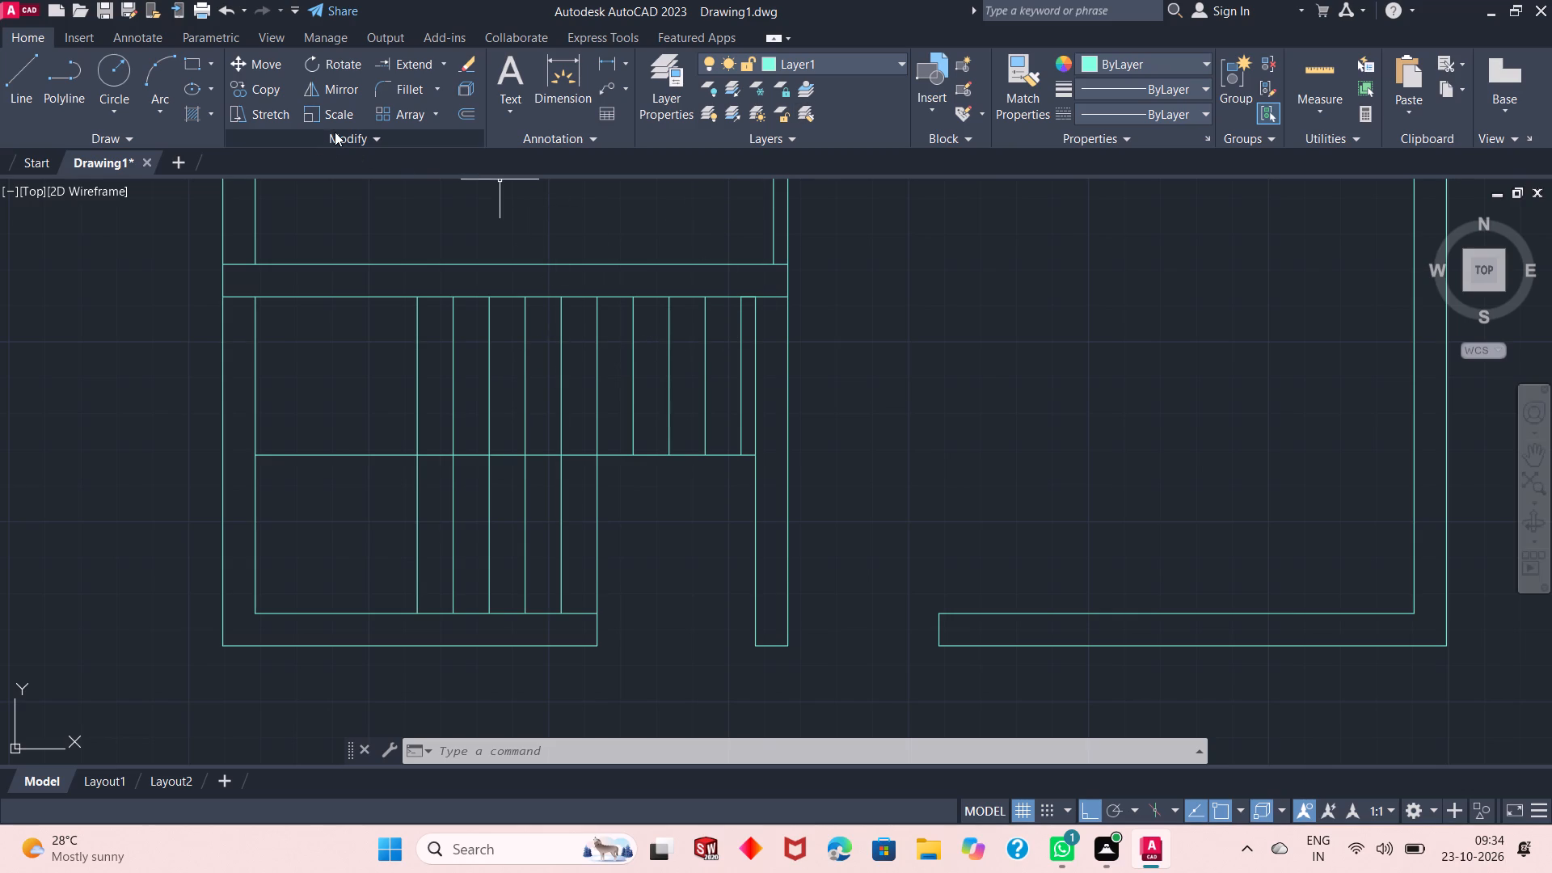
{"action": "left_click", "coordinate": [430, 109]}
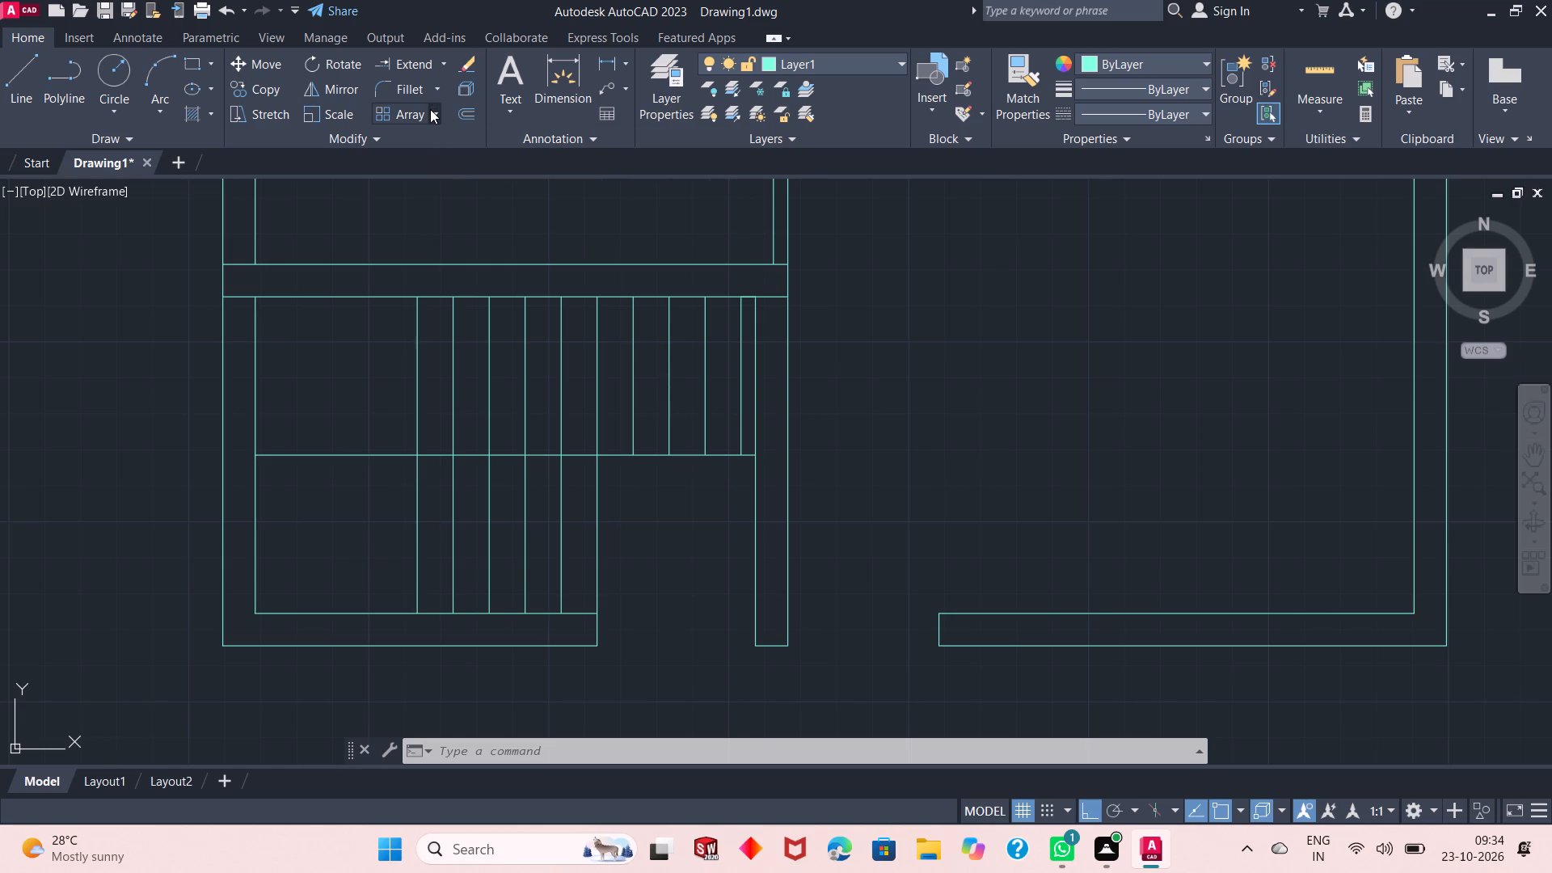
{"action": "left_click", "coordinate": [430, 109]}
{"action": "left_click", "coordinate": [33, 90]}
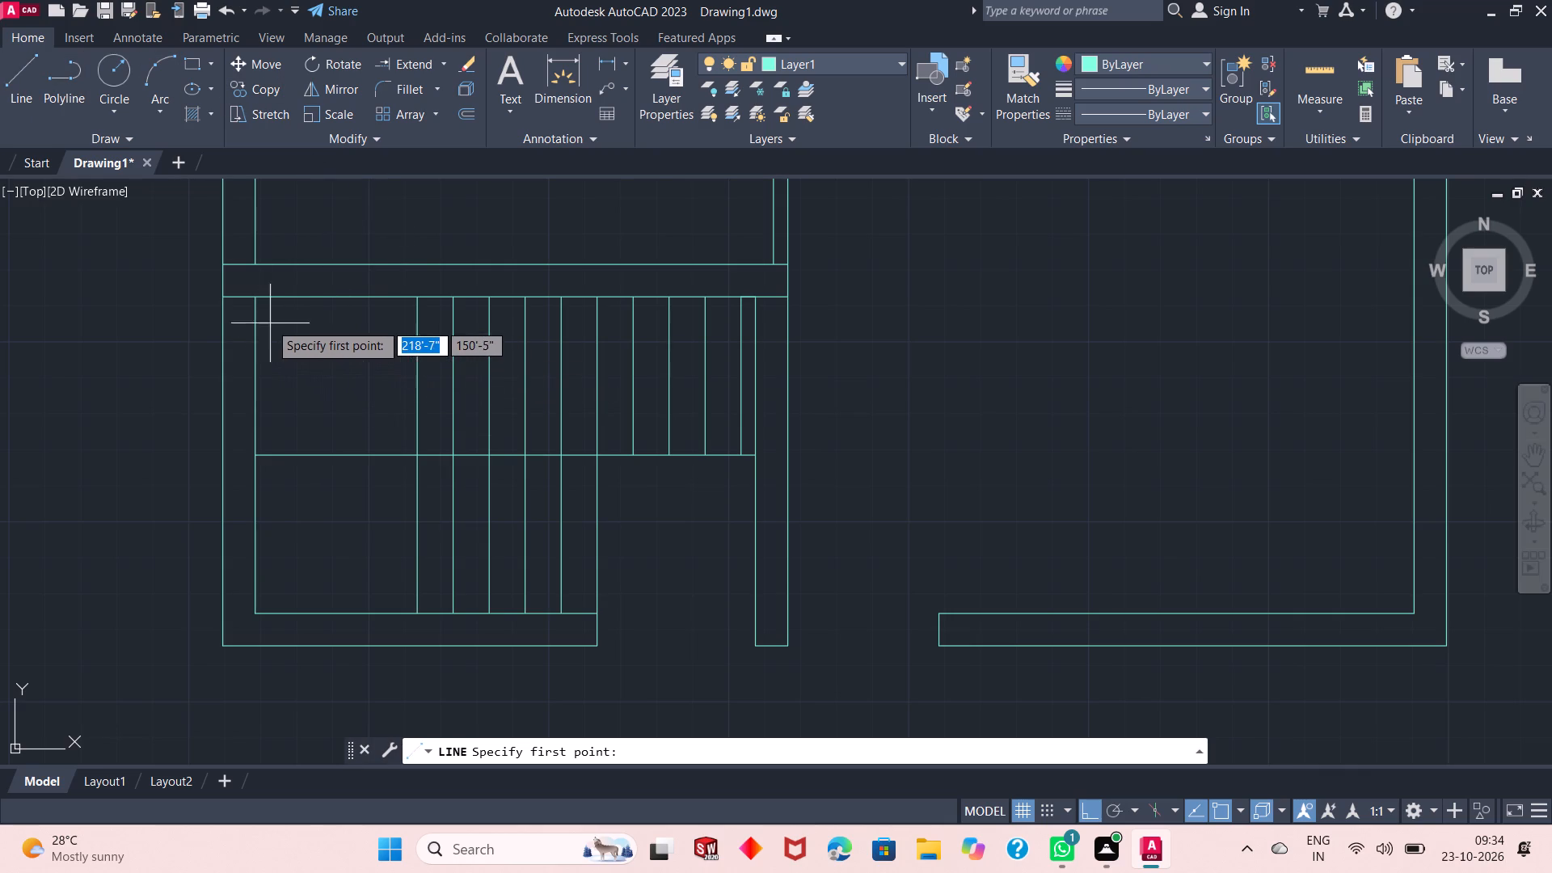
{"action": "left_click", "coordinate": [258, 300]}
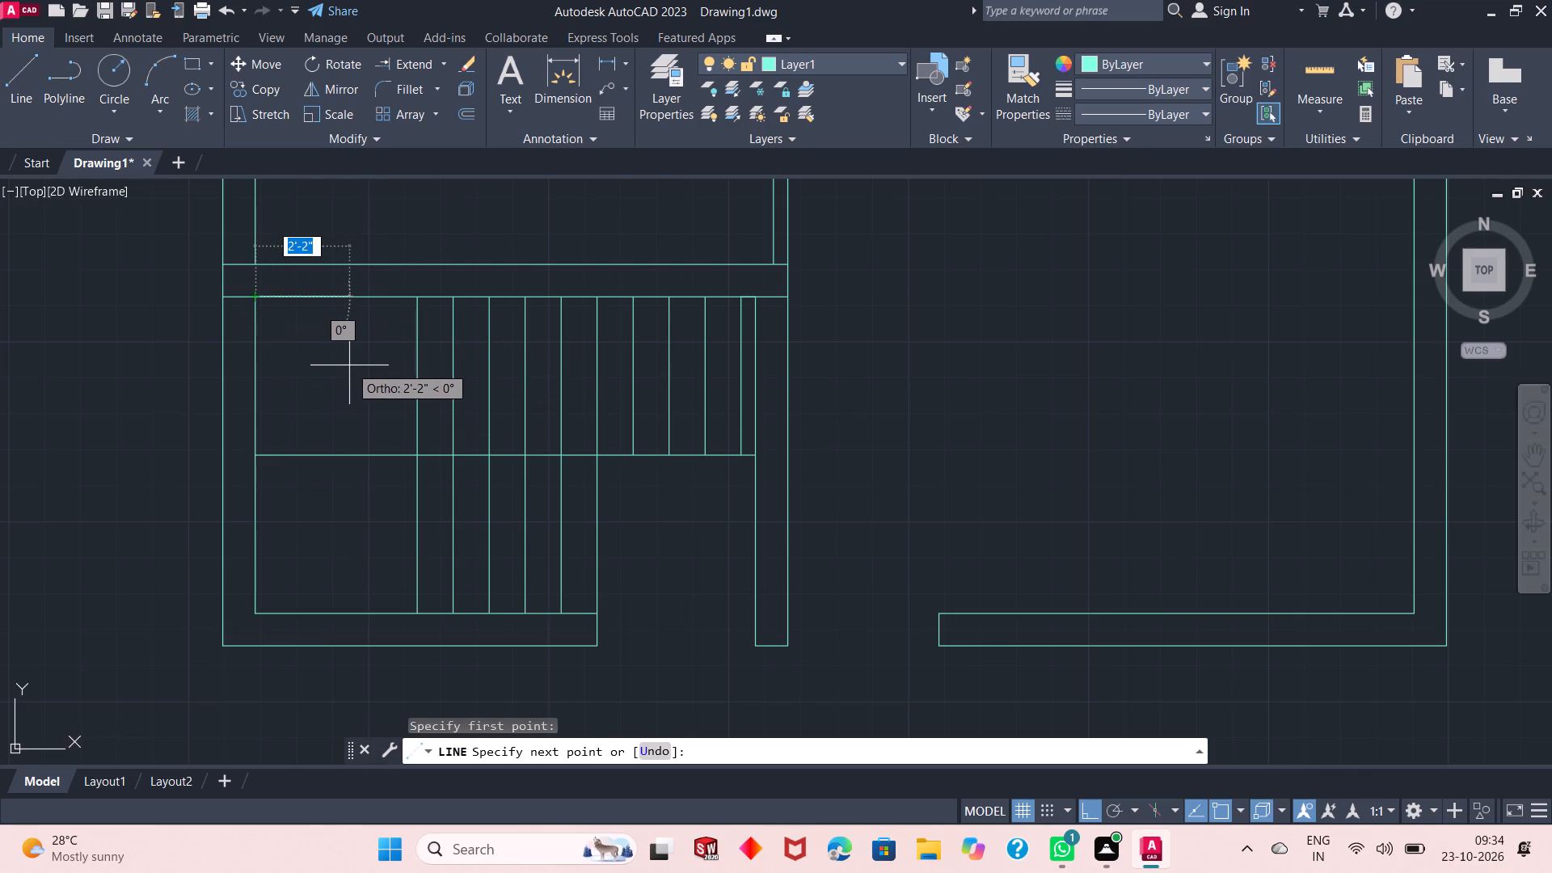
{"action": "left_click", "coordinate": [1087, 813]}
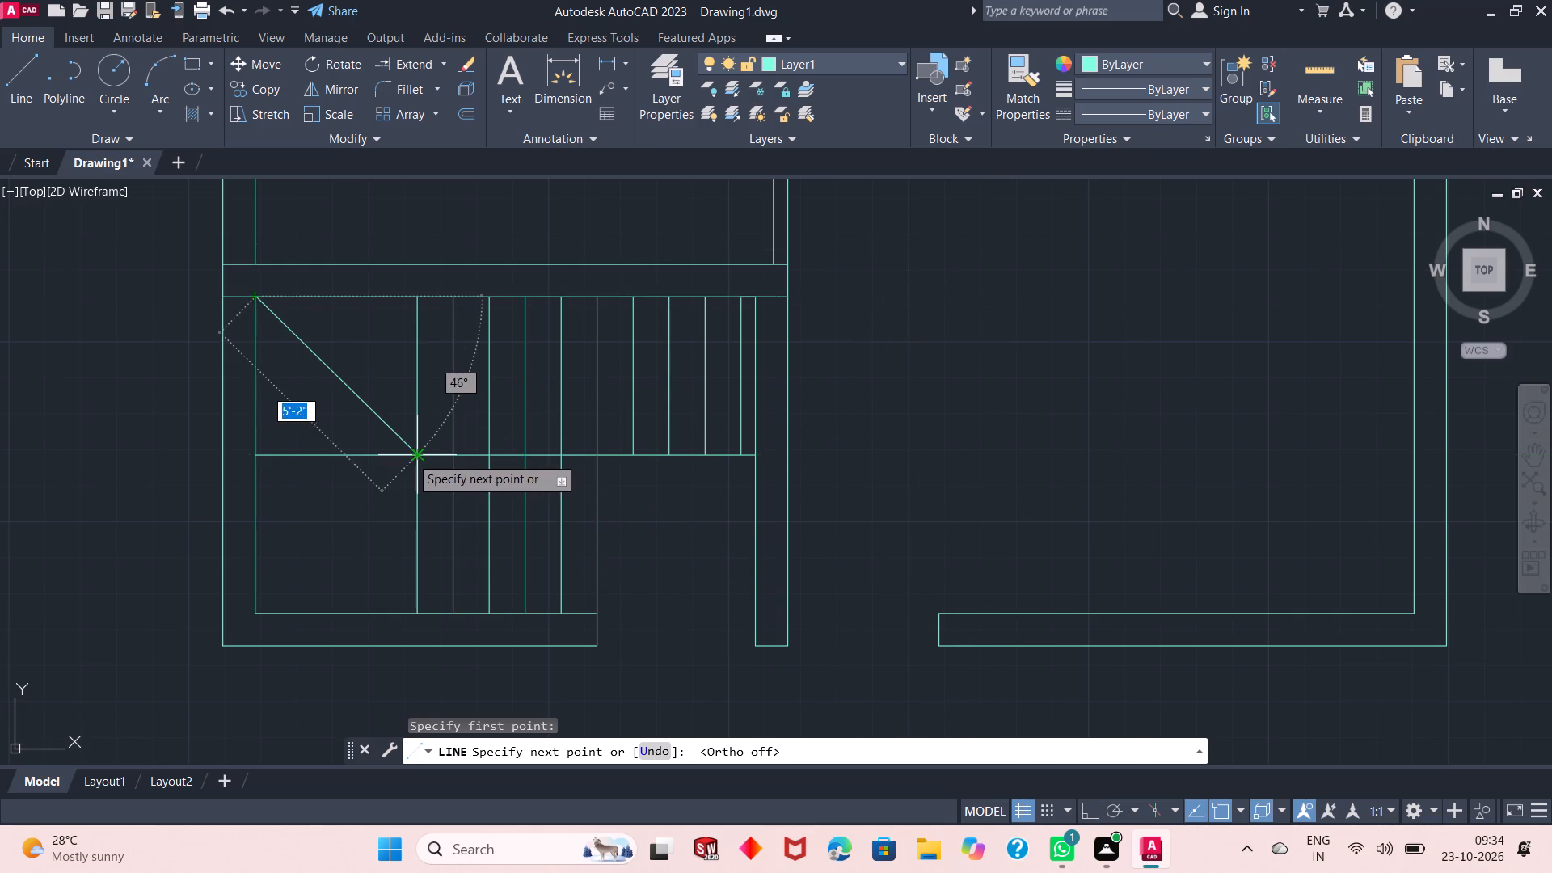
{"action": "left_click", "coordinate": [413, 452]}
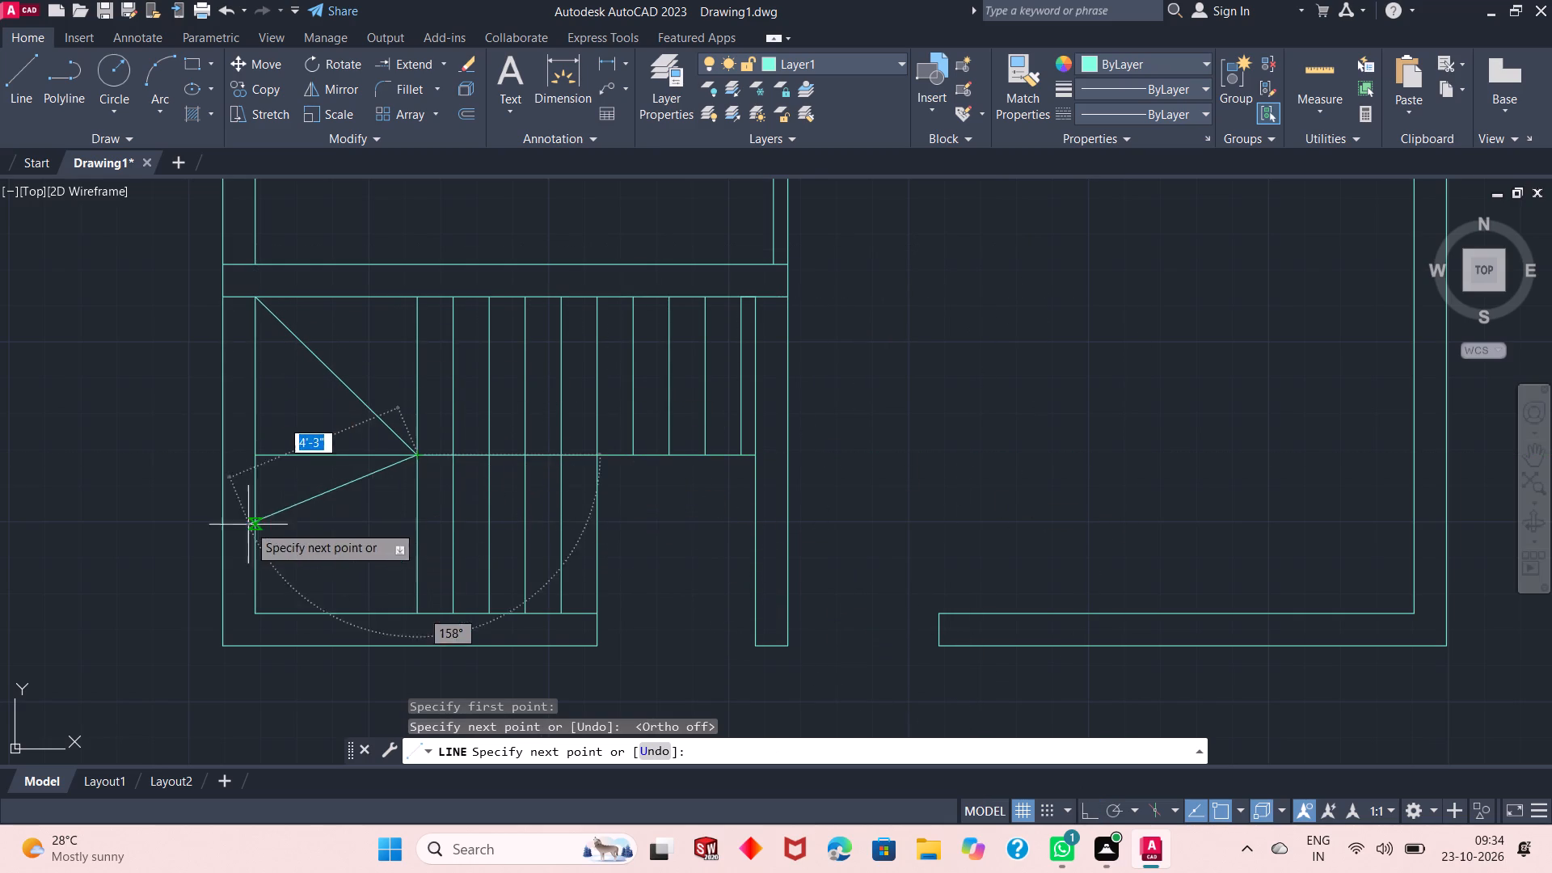
{"action": "left_click", "coordinate": [253, 612]}
{"action": "right_click", "coordinate": [136, 464]}
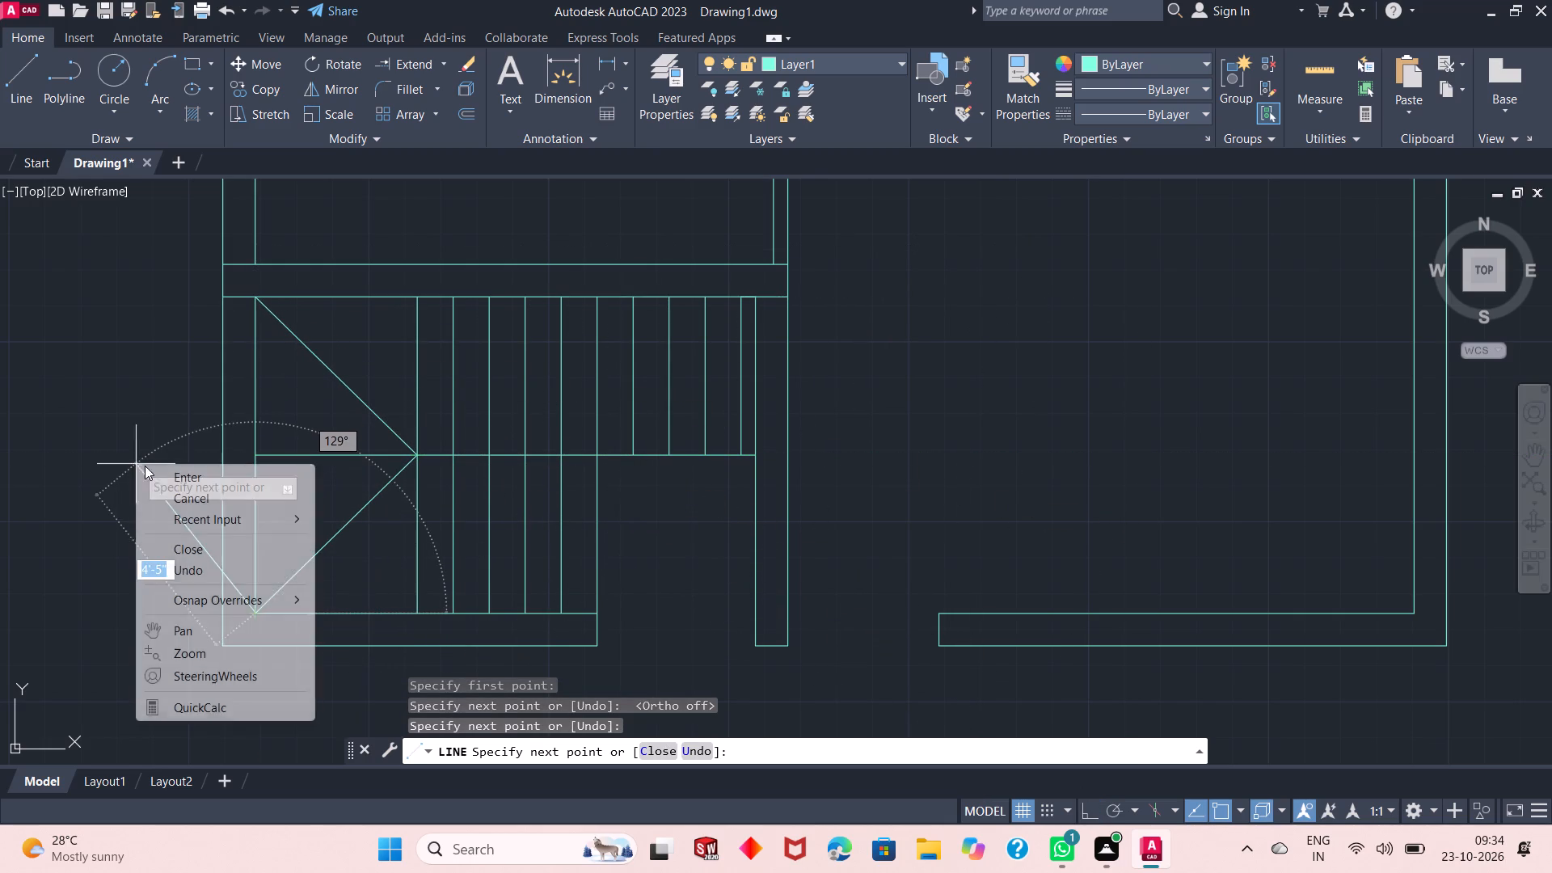
{"action": "left_click", "coordinate": [169, 477]}
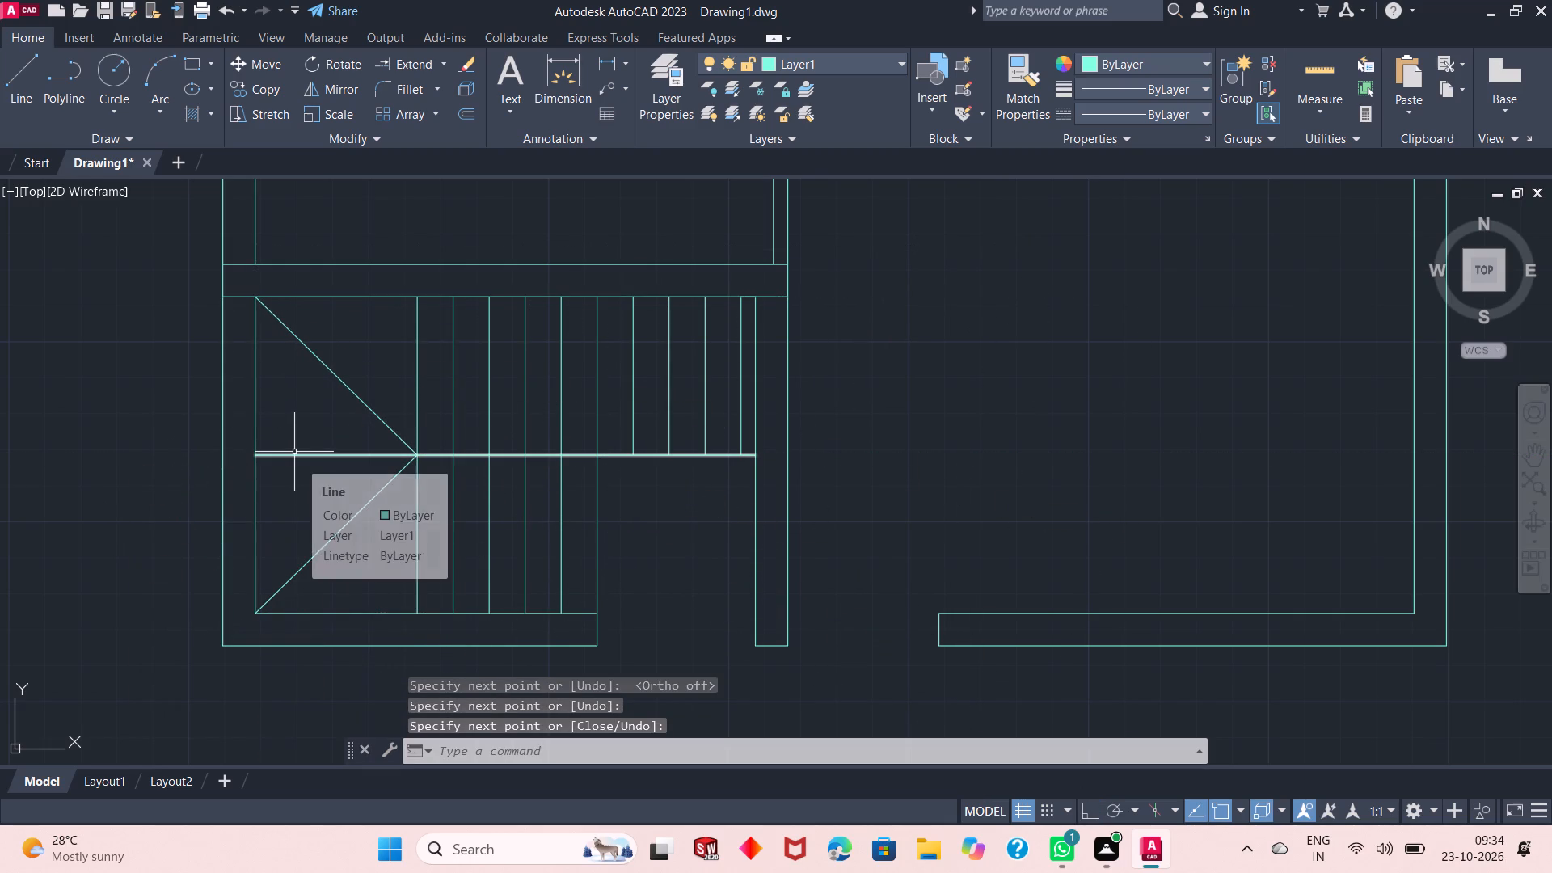
Start a line in the open space just east of the south flight, about midway along its width, with Ortho on.
{"action": "left_click", "coordinate": [36, 78]}
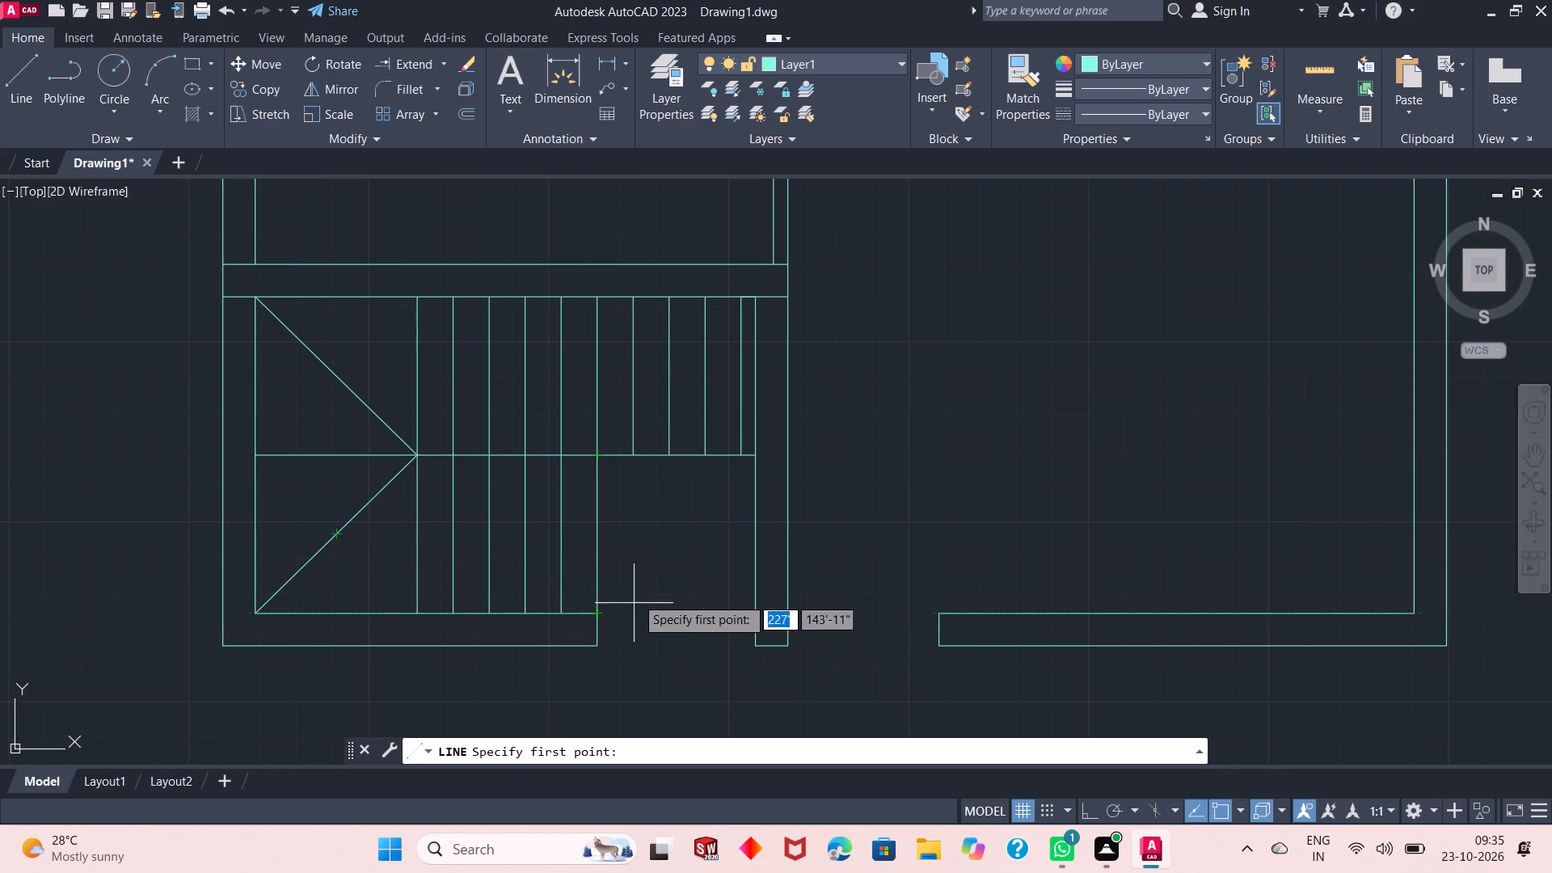
{"action": "left_click", "coordinate": [653, 538]}
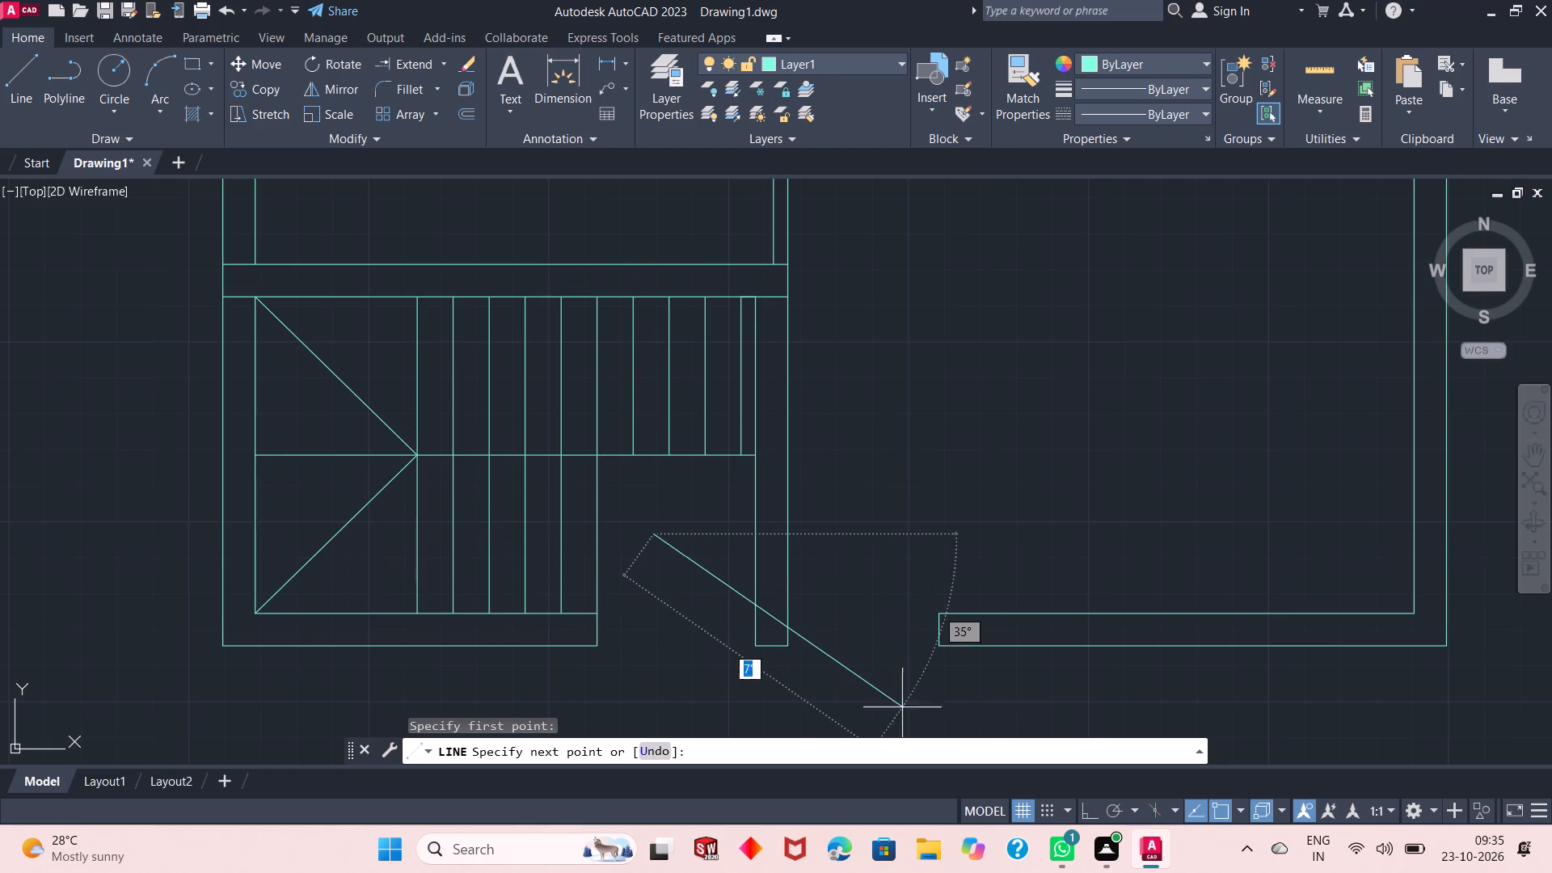
{"action": "left_click", "coordinate": [1090, 808]}
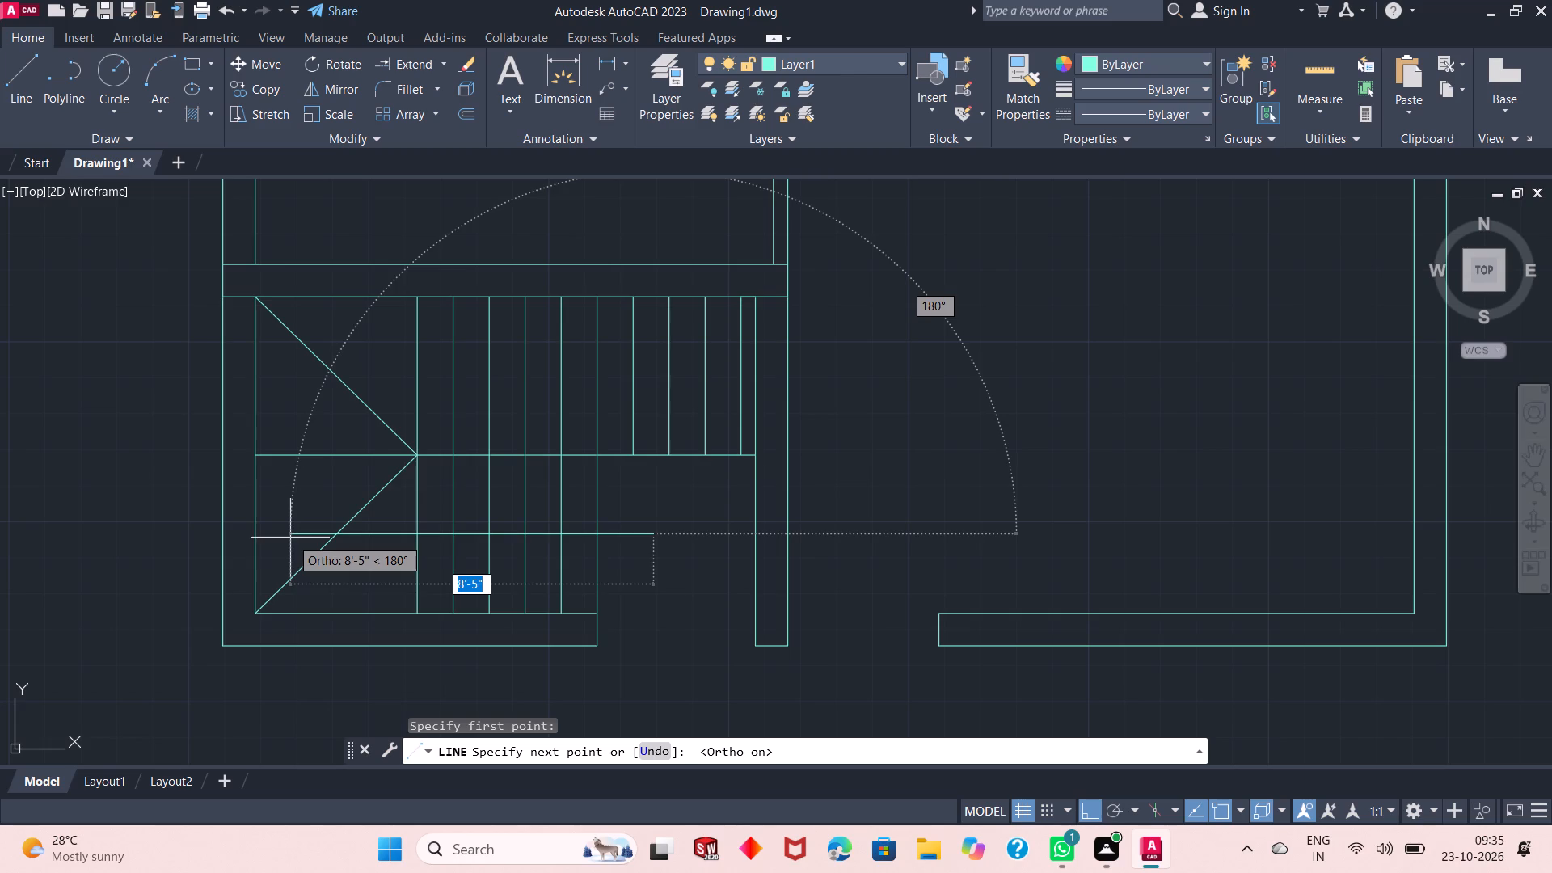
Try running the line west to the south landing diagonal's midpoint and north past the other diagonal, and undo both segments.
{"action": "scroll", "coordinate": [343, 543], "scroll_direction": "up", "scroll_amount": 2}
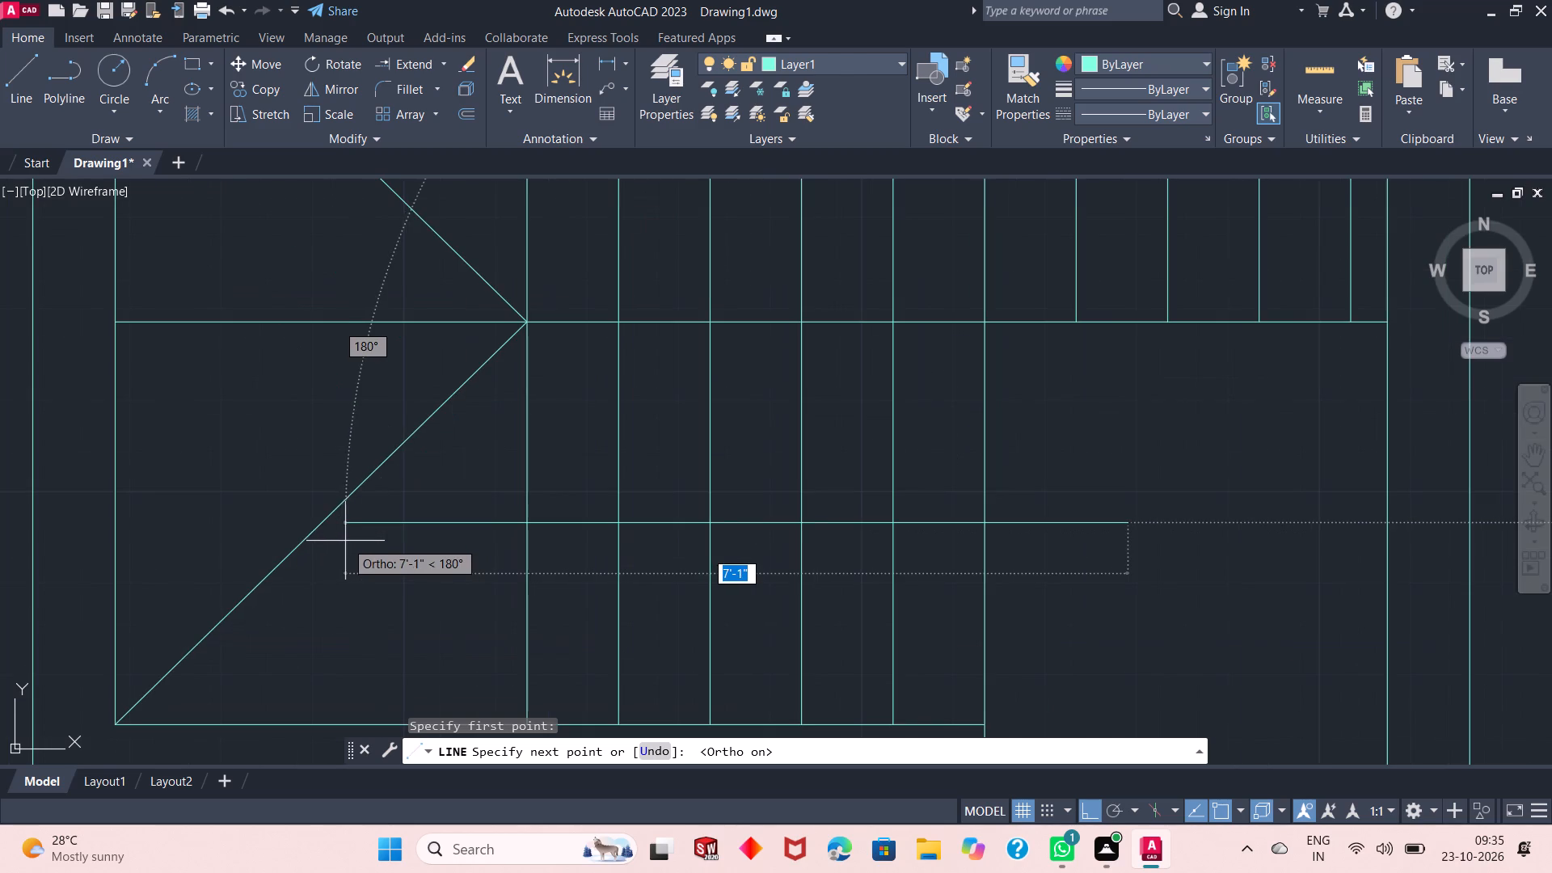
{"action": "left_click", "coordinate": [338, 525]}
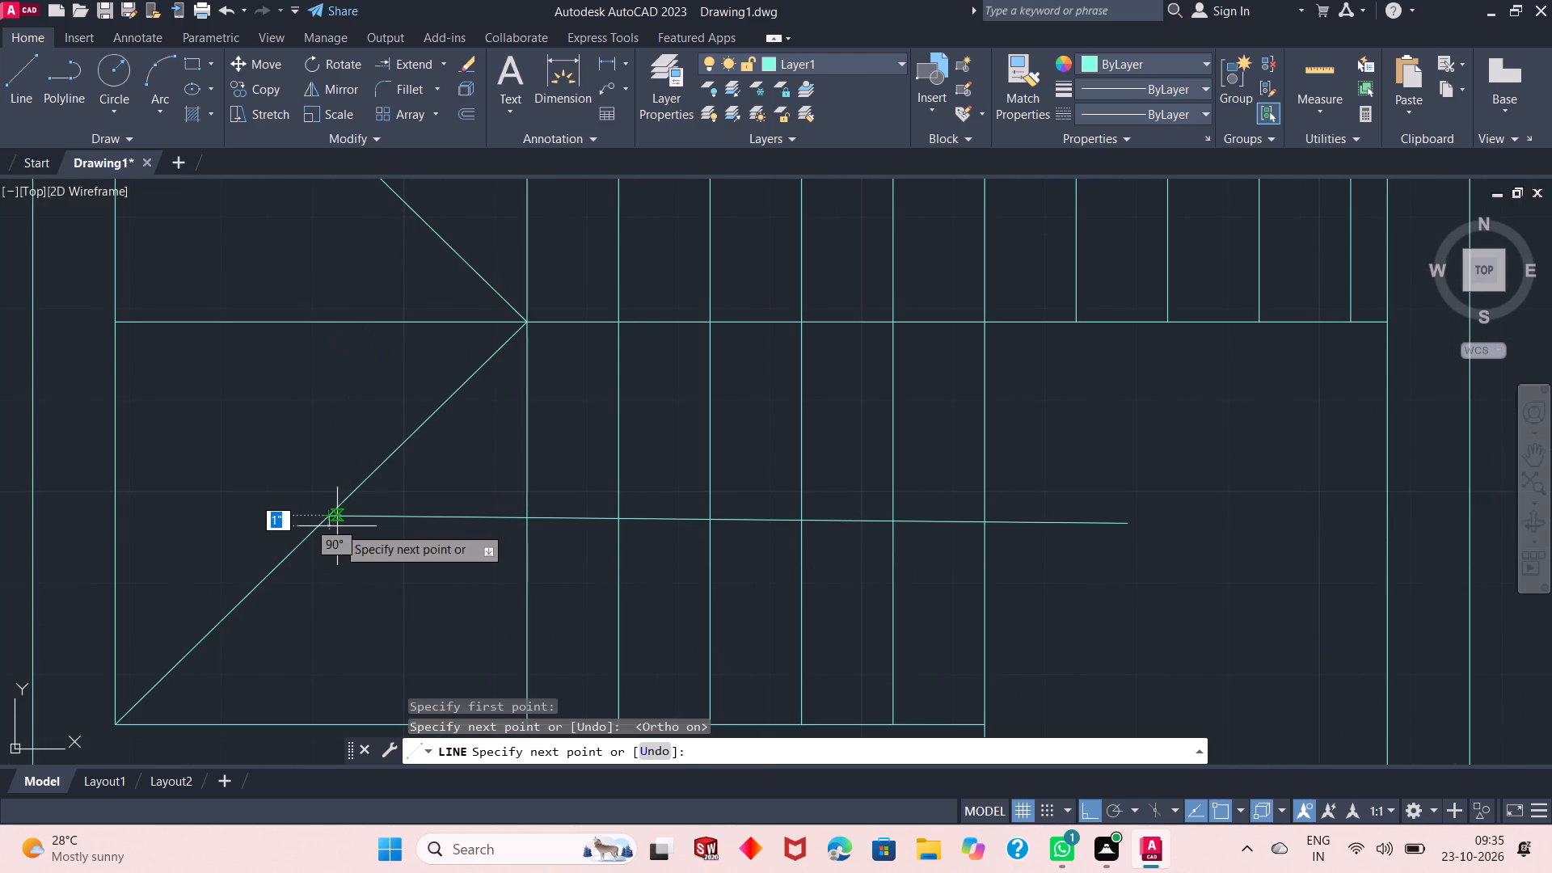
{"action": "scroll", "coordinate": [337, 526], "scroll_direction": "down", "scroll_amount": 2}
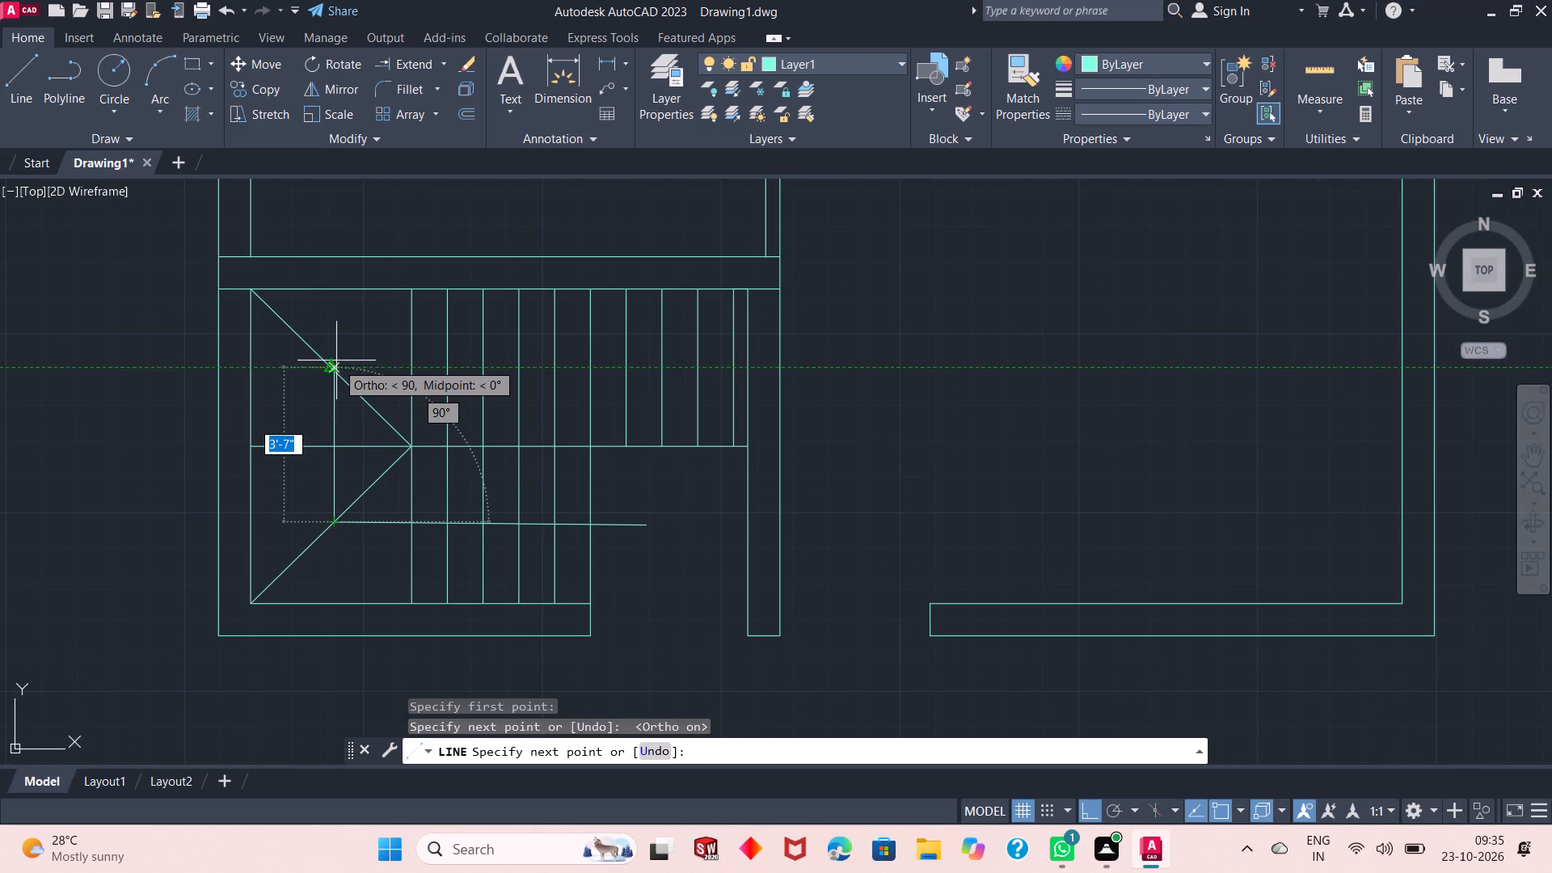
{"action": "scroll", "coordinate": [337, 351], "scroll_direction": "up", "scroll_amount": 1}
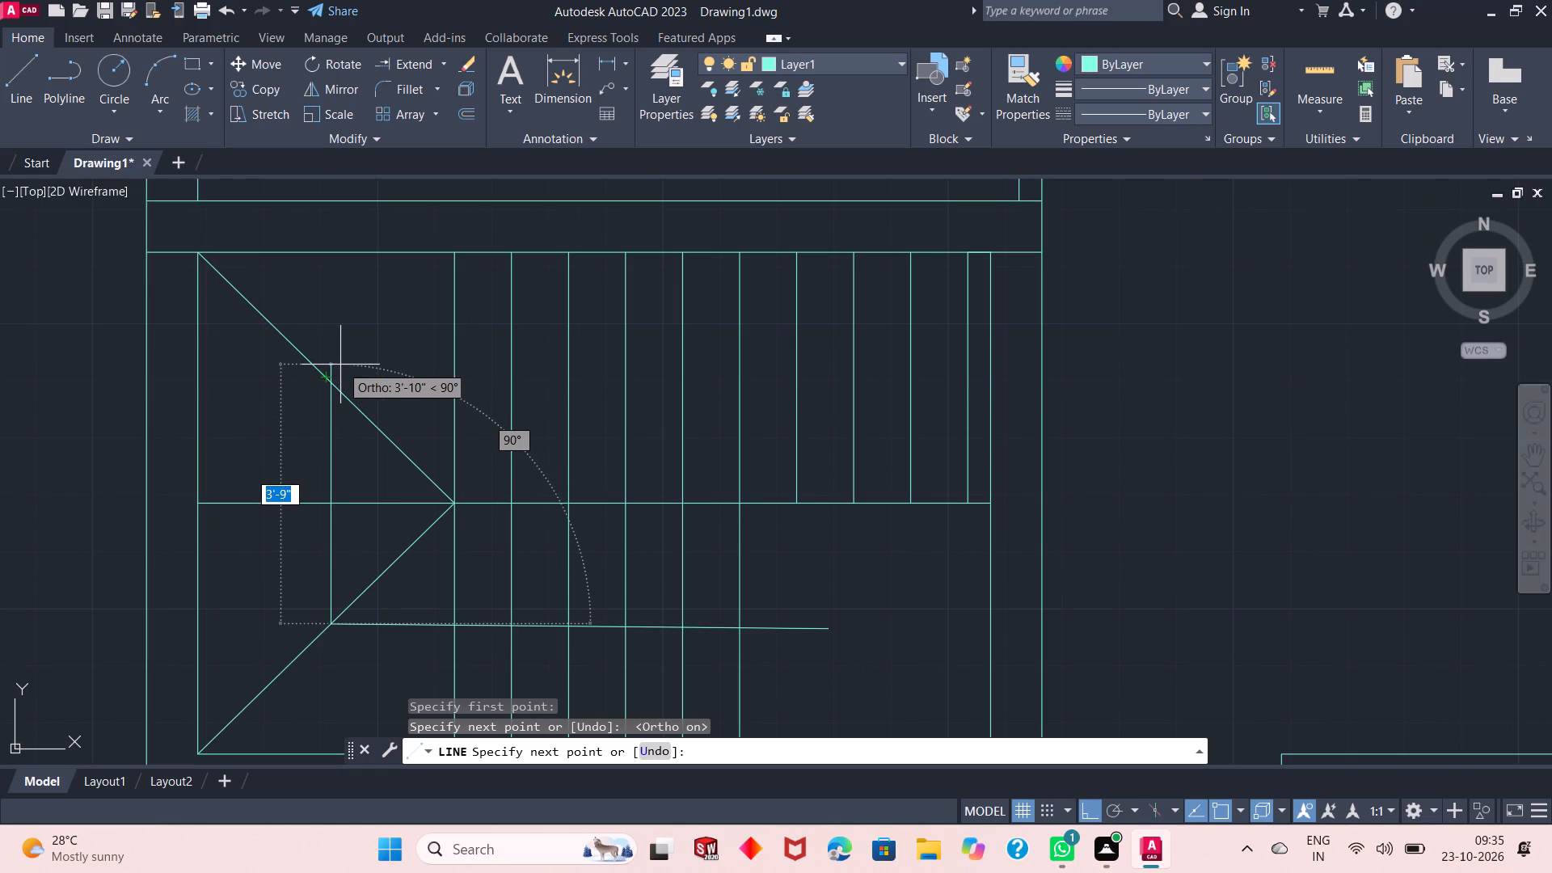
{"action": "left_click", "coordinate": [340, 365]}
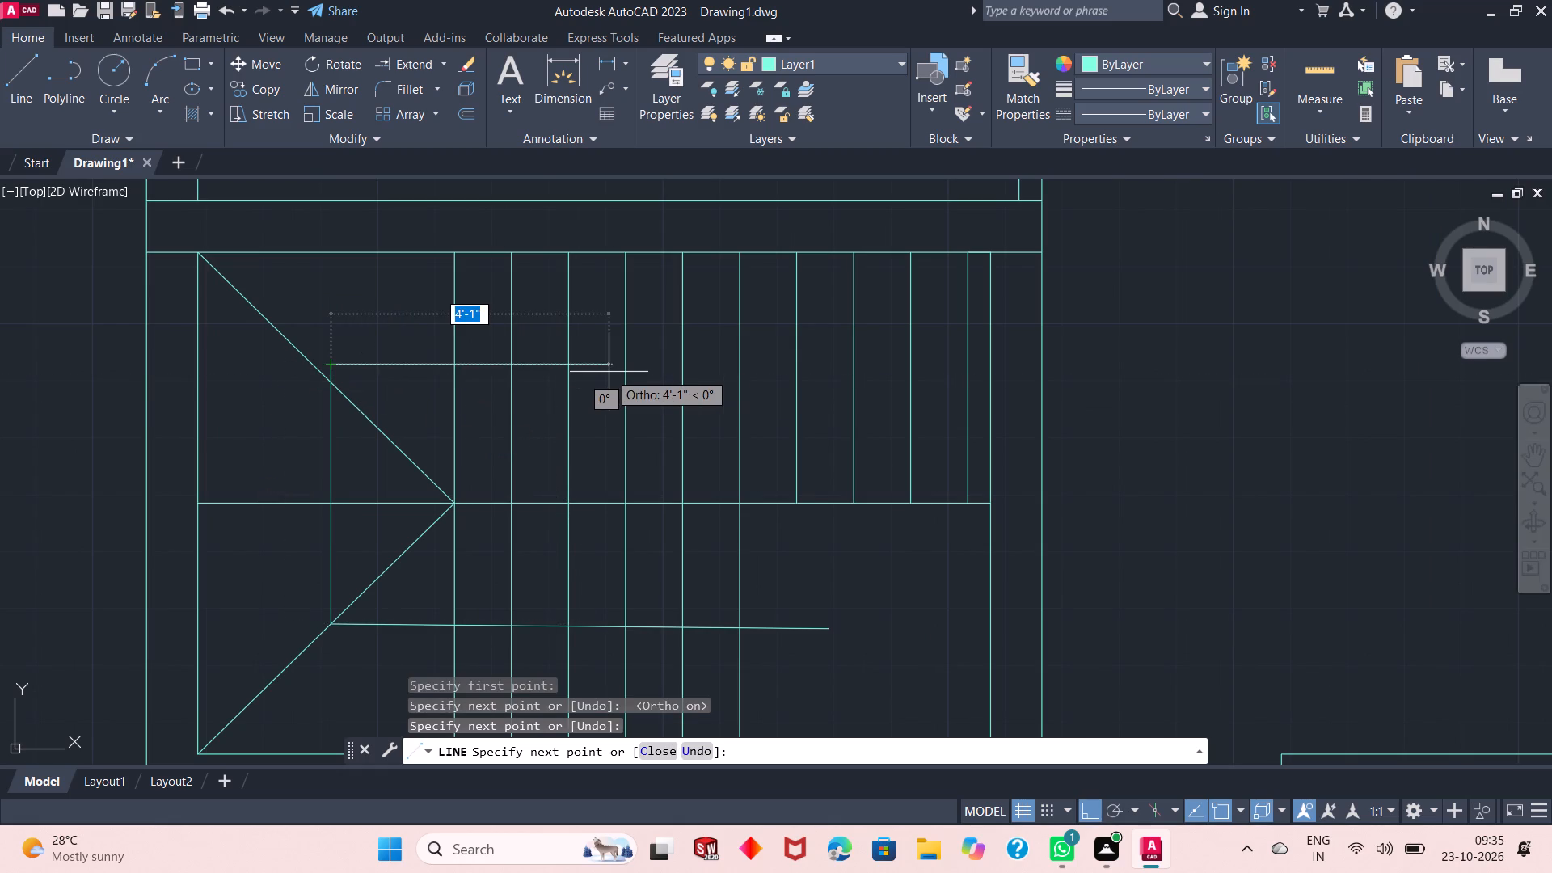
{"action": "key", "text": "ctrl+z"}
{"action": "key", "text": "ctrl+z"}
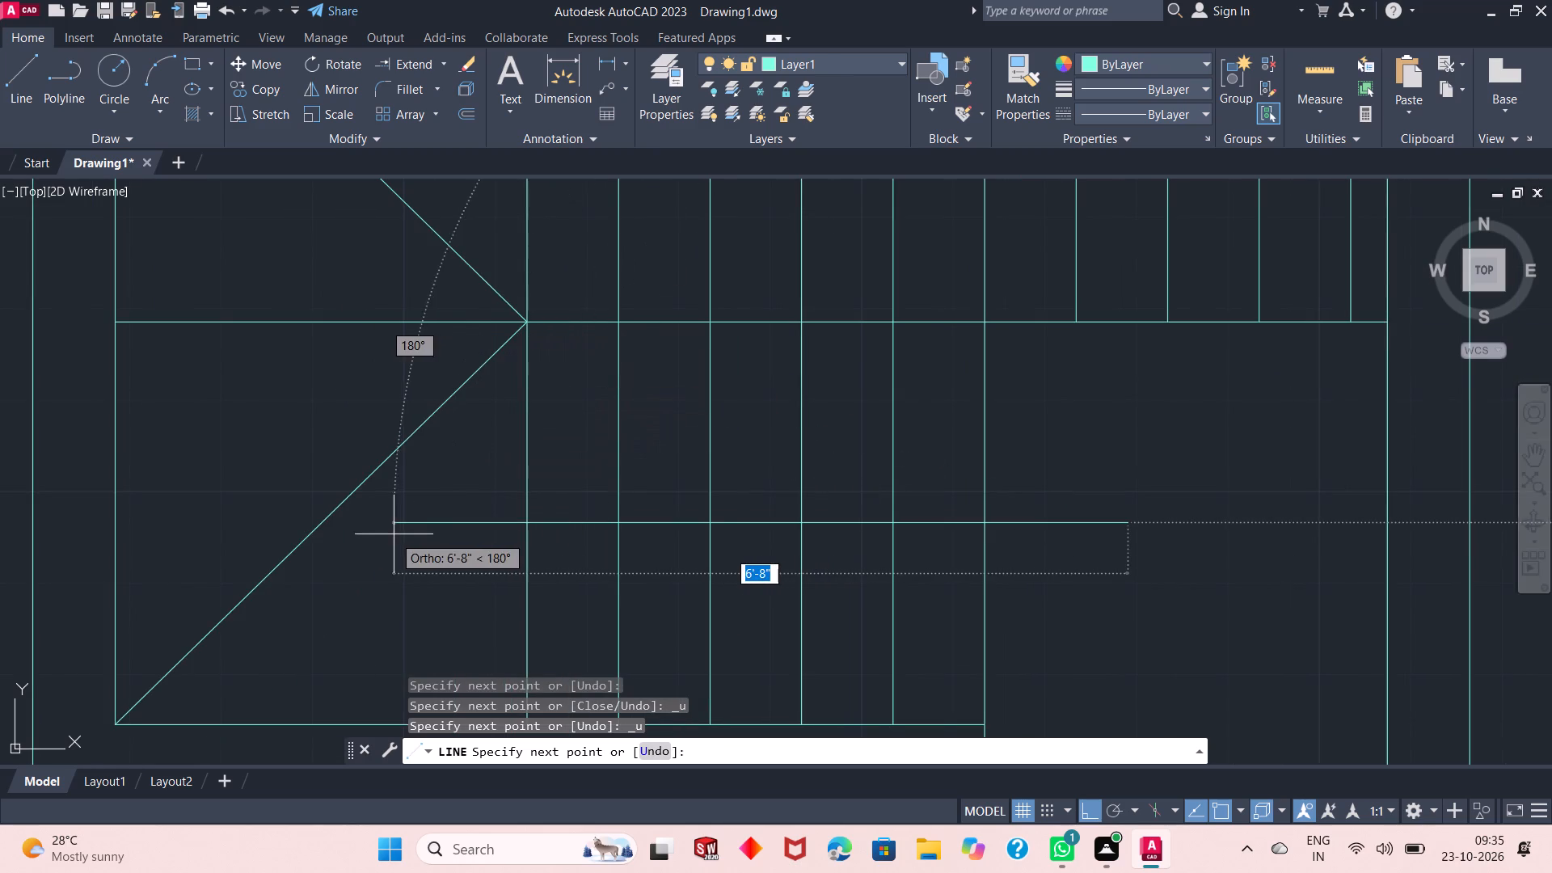
Draw the stair direction line about 7'-2" west, about 3'-8" north, and east to just past the north flight's eighth tread line.
{"action": "left_click", "coordinate": [341, 547]}
{"action": "scroll", "coordinate": [327, 424], "scroll_direction": "up", "scroll_amount": 1}
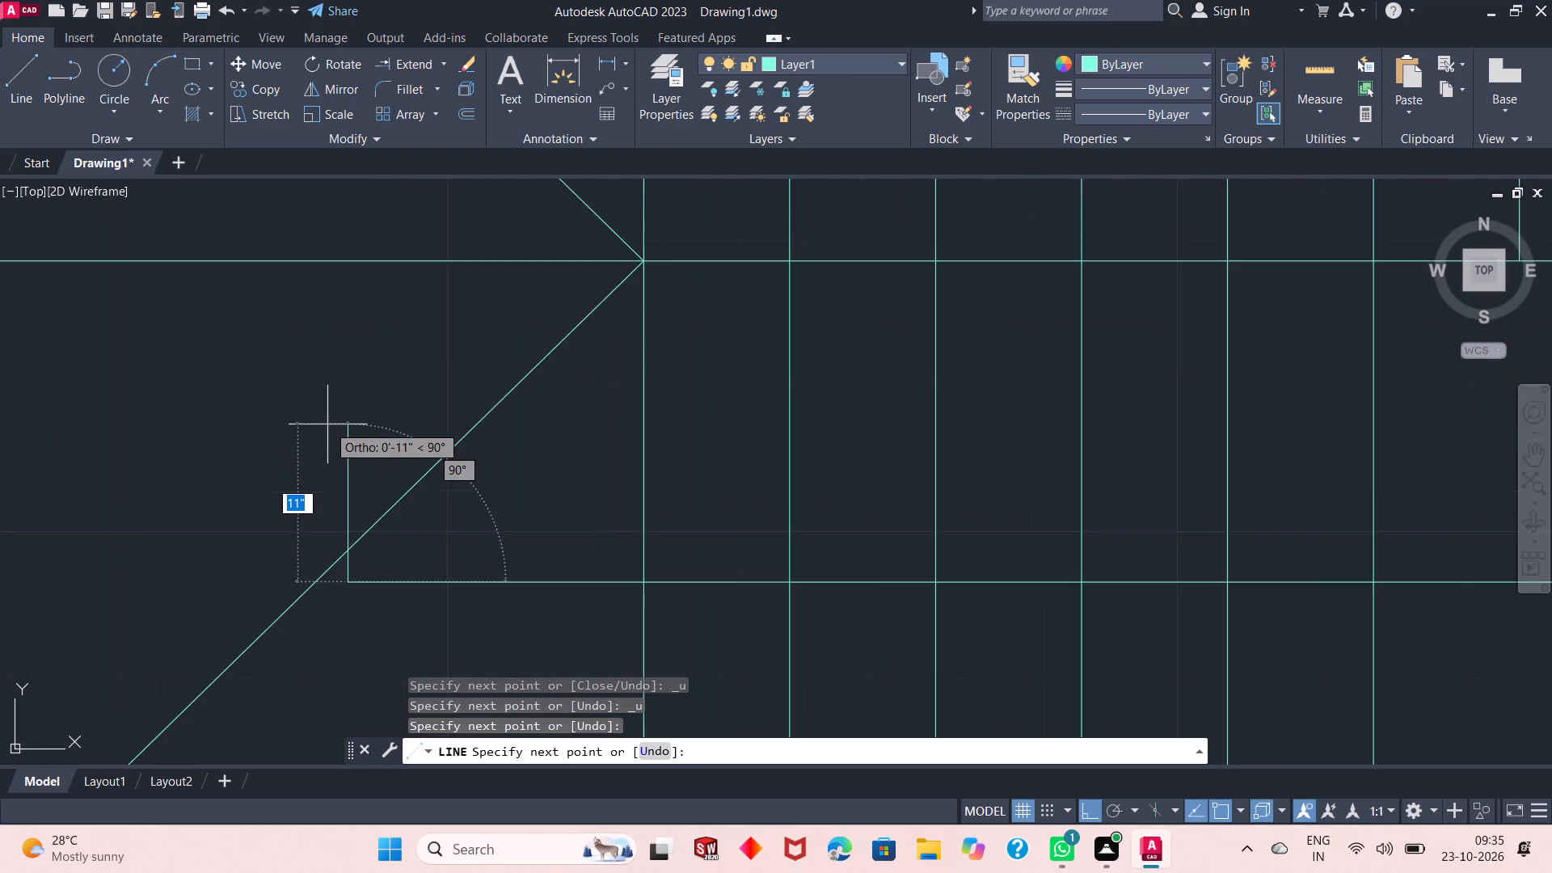
{"action": "scroll", "coordinate": [327, 424], "scroll_direction": "down", "scroll_amount": 4}
{"action": "scroll", "coordinate": [317, 330], "scroll_direction": "up", "scroll_amount": 2}
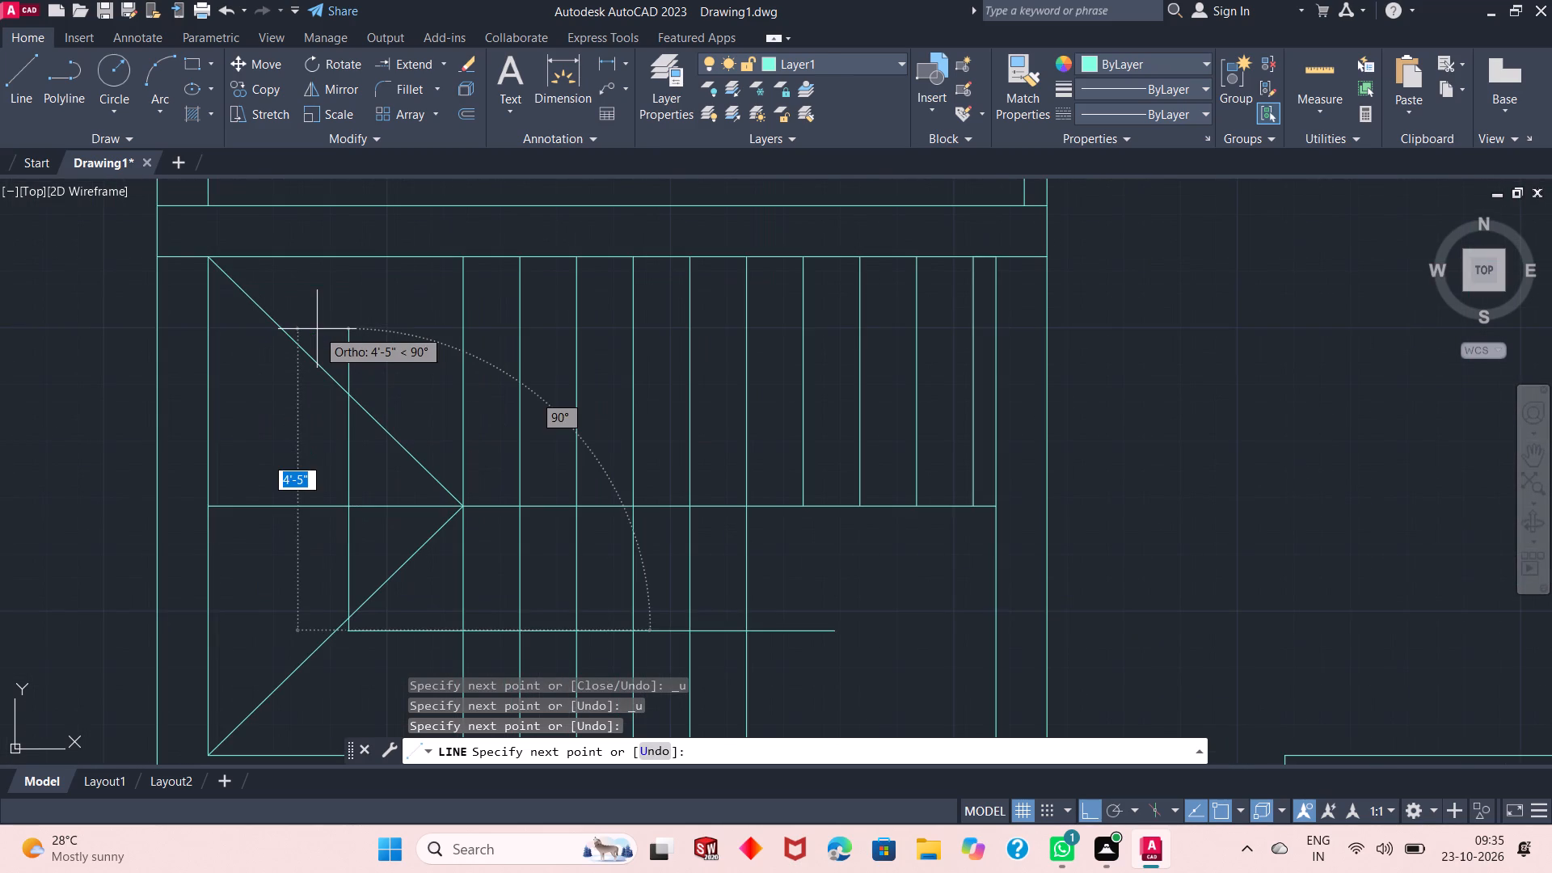
{"action": "left_click", "coordinate": [370, 380]}
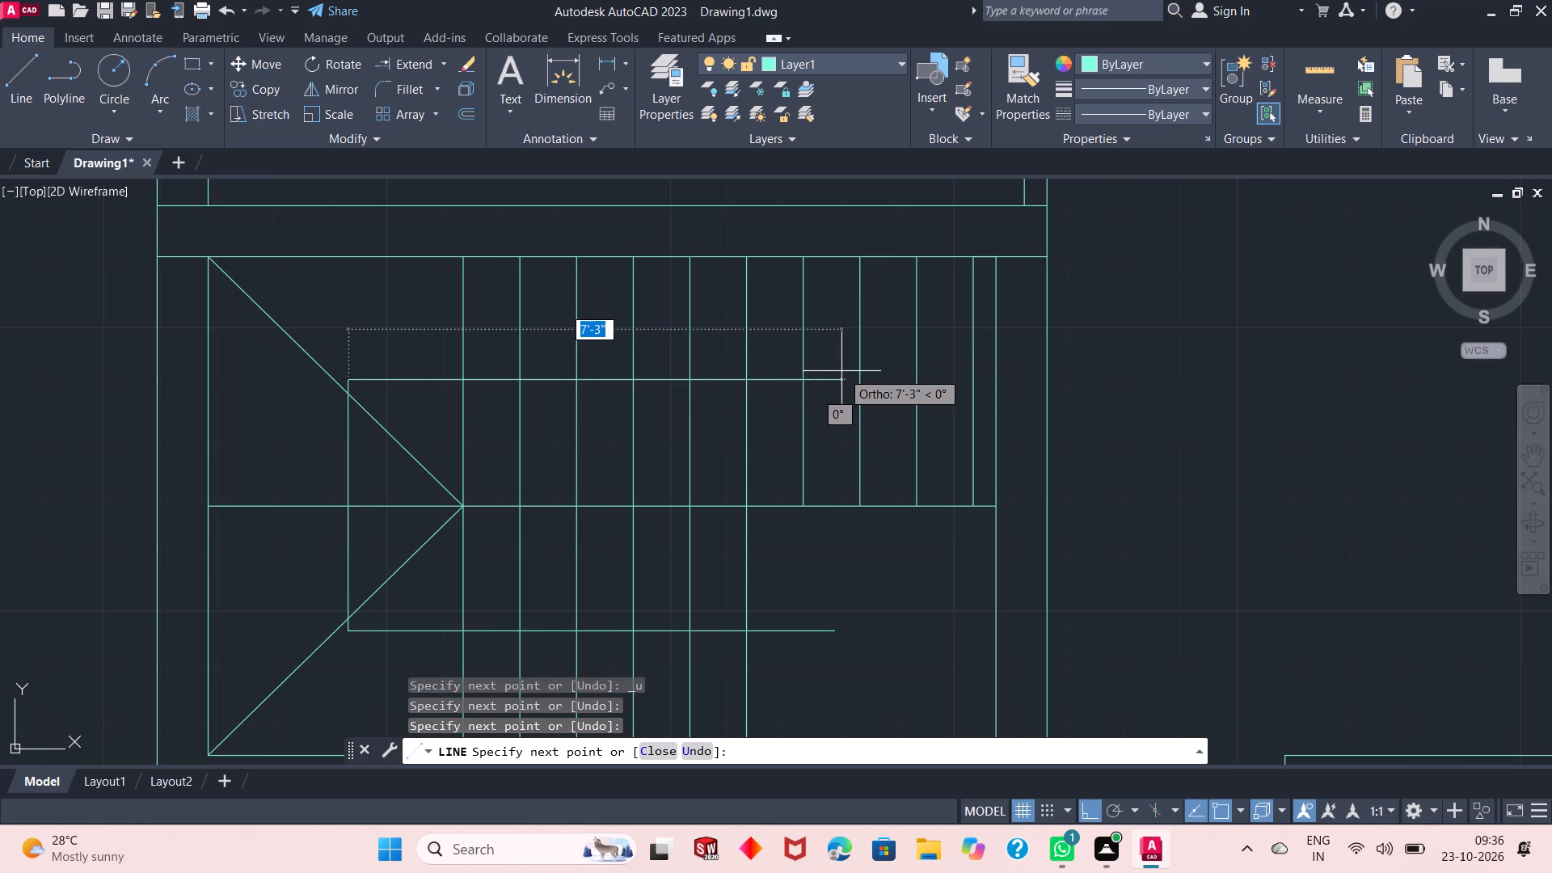
{"action": "left_click", "coordinate": [873, 368]}
{"action": "right_click", "coordinate": [873, 368]}
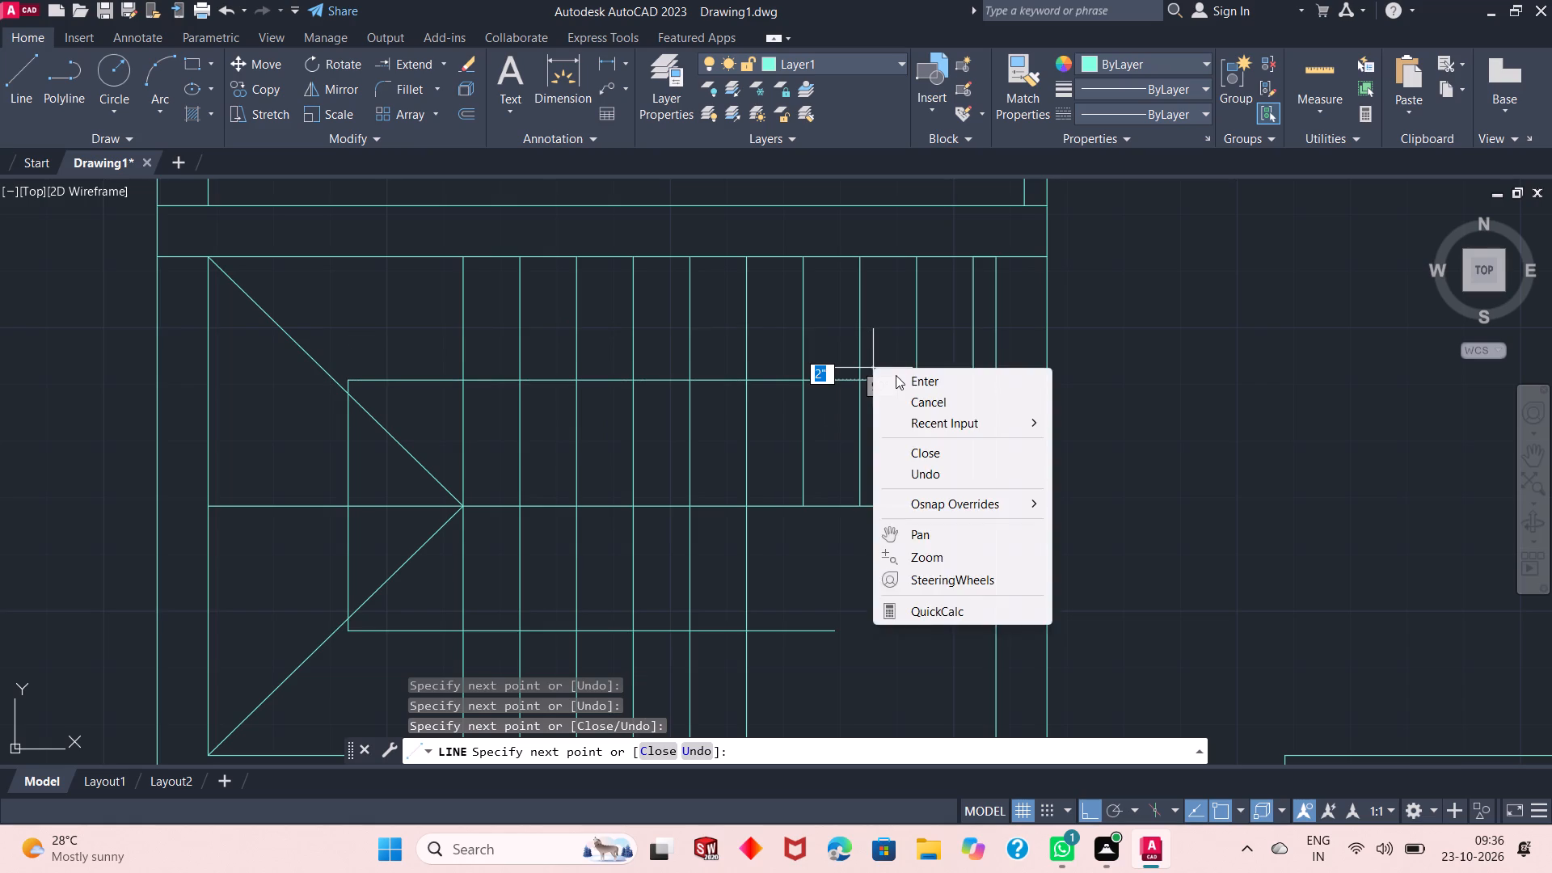
{"action": "left_click", "coordinate": [897, 378]}
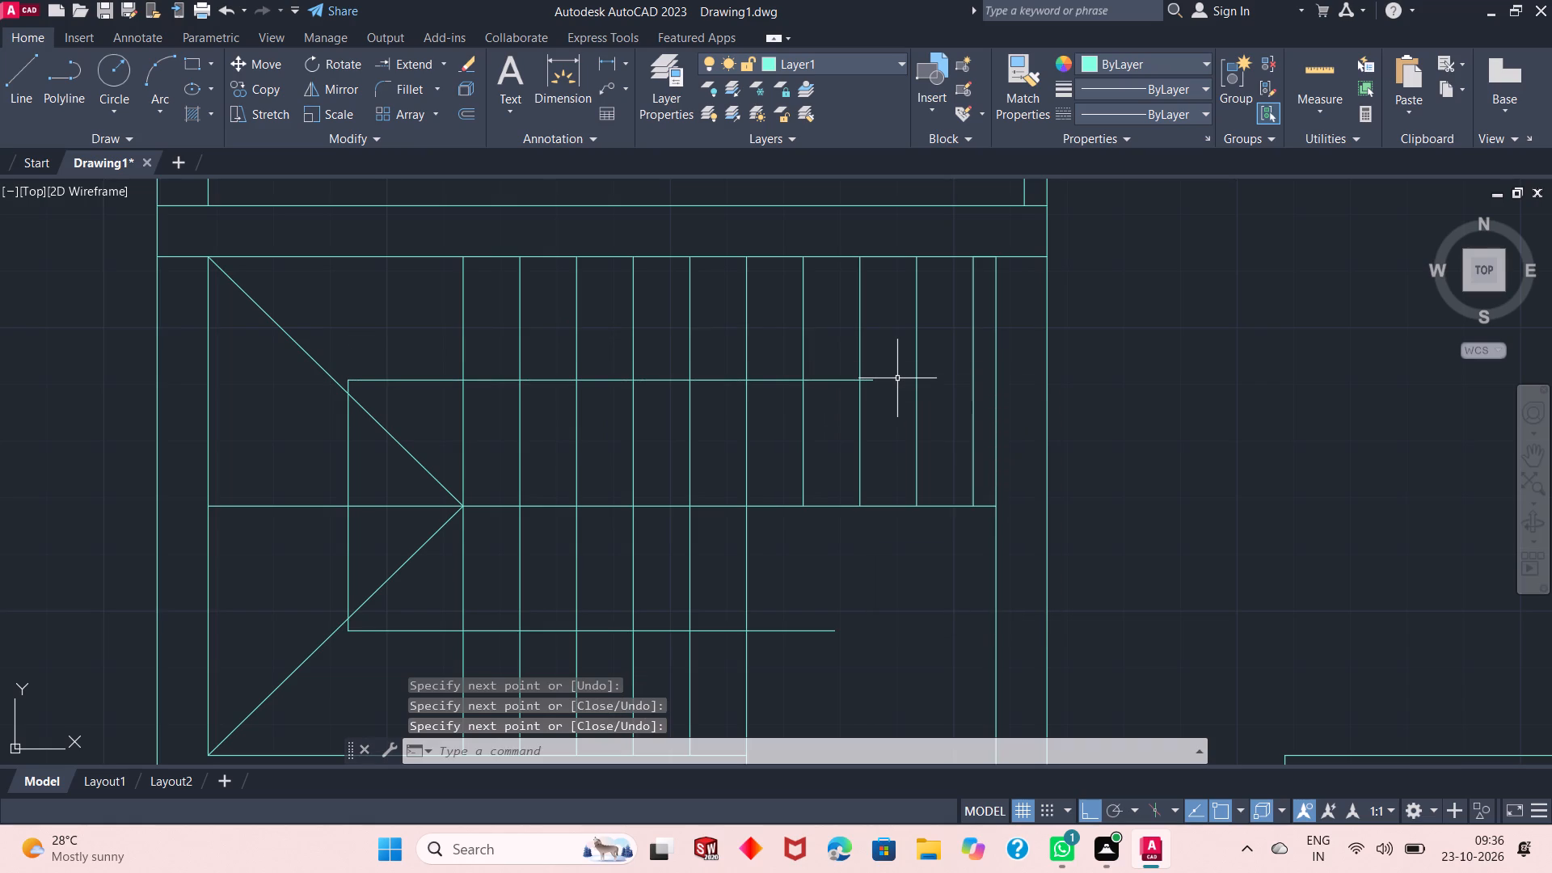
At the direction line's east end on the north flight, draw a 4" line north and another 4" line south.
{"action": "left_click", "coordinate": [25, 82]}
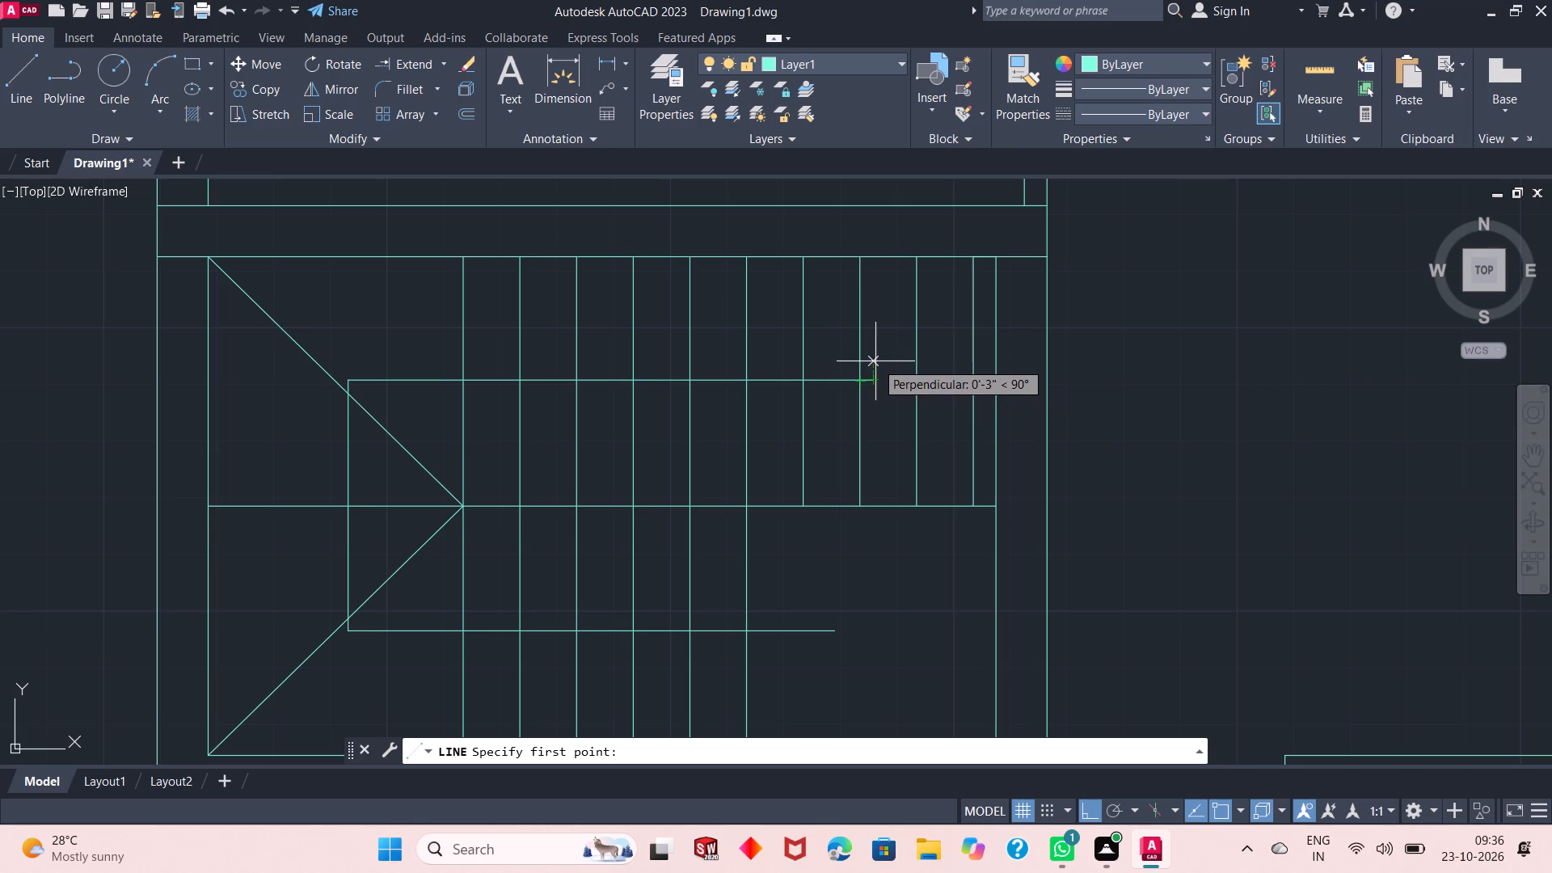
{"action": "left_click", "coordinate": [876, 374]}
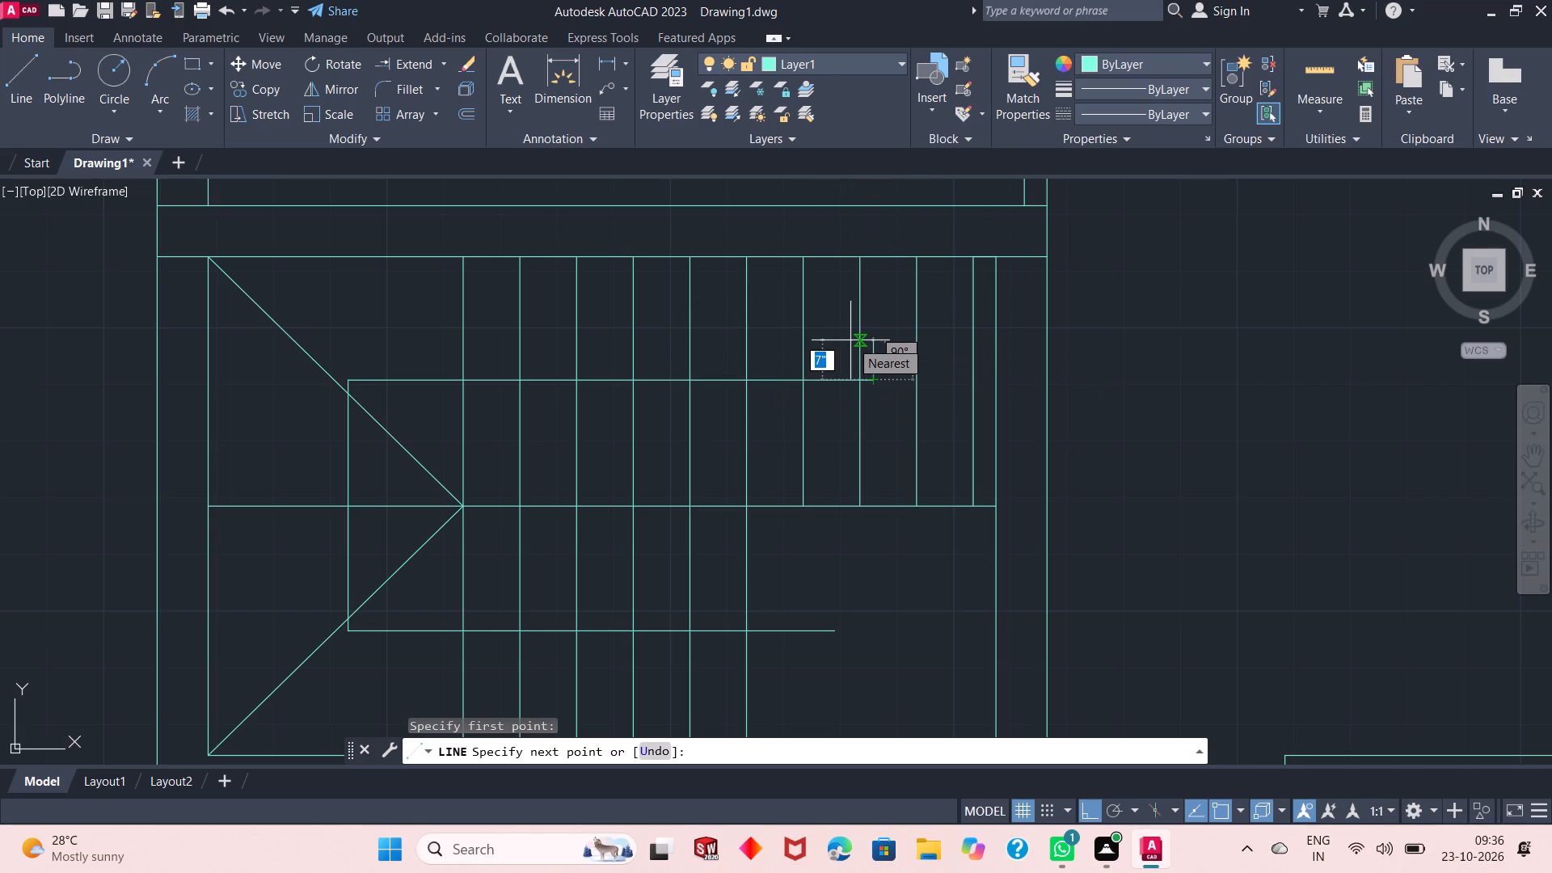
{"action": "type", "text": "4\""}
{"action": "key", "text": "Return"}
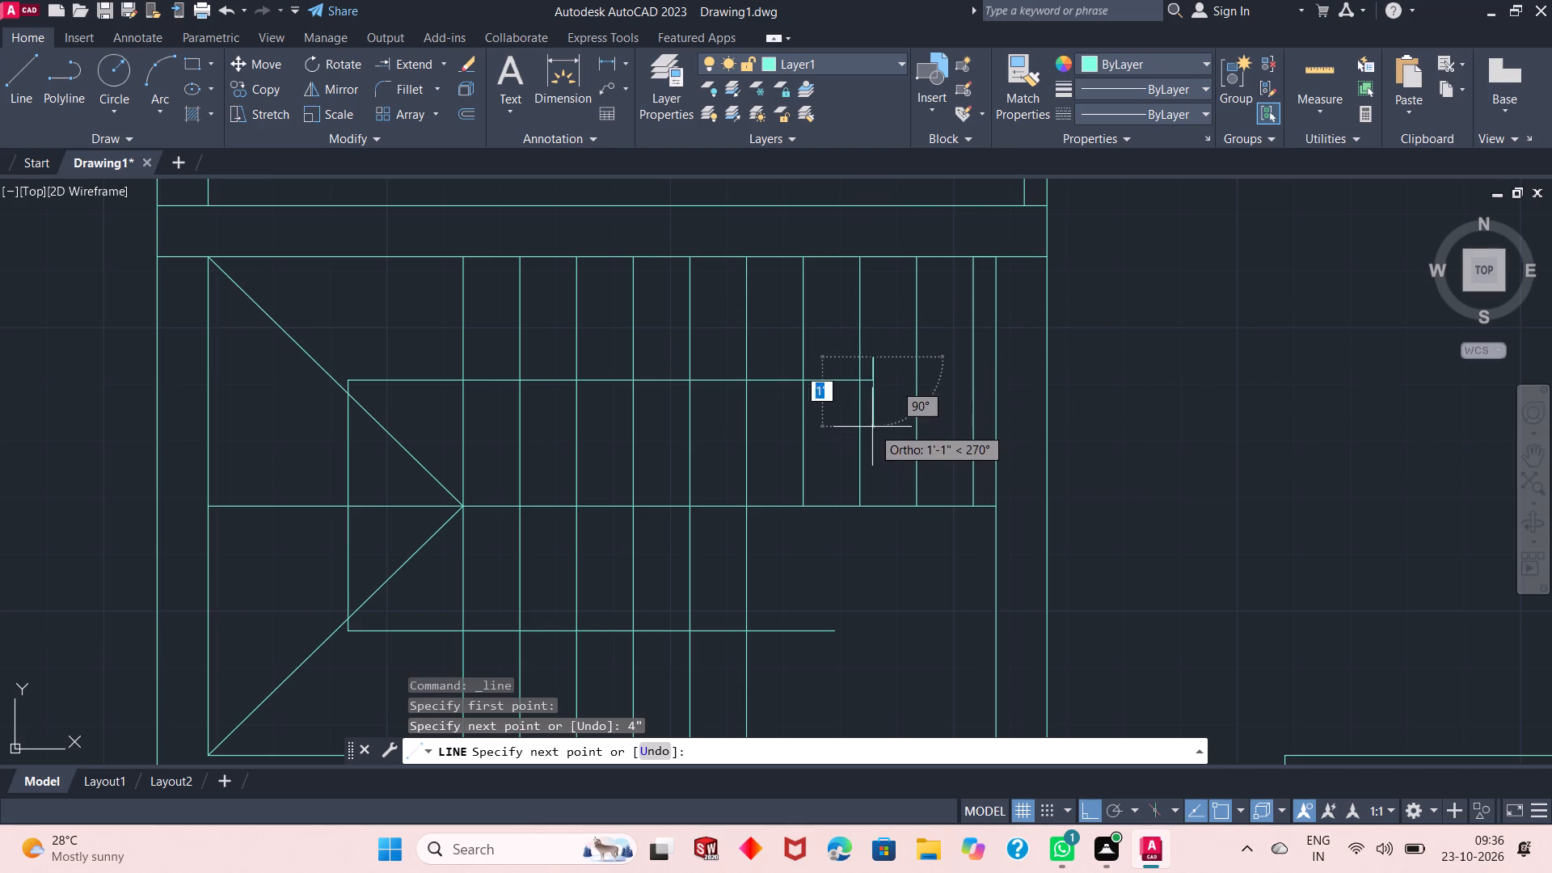
{"action": "key", "text": "Escape"}
{"action": "right_click", "coordinate": [871, 384]}
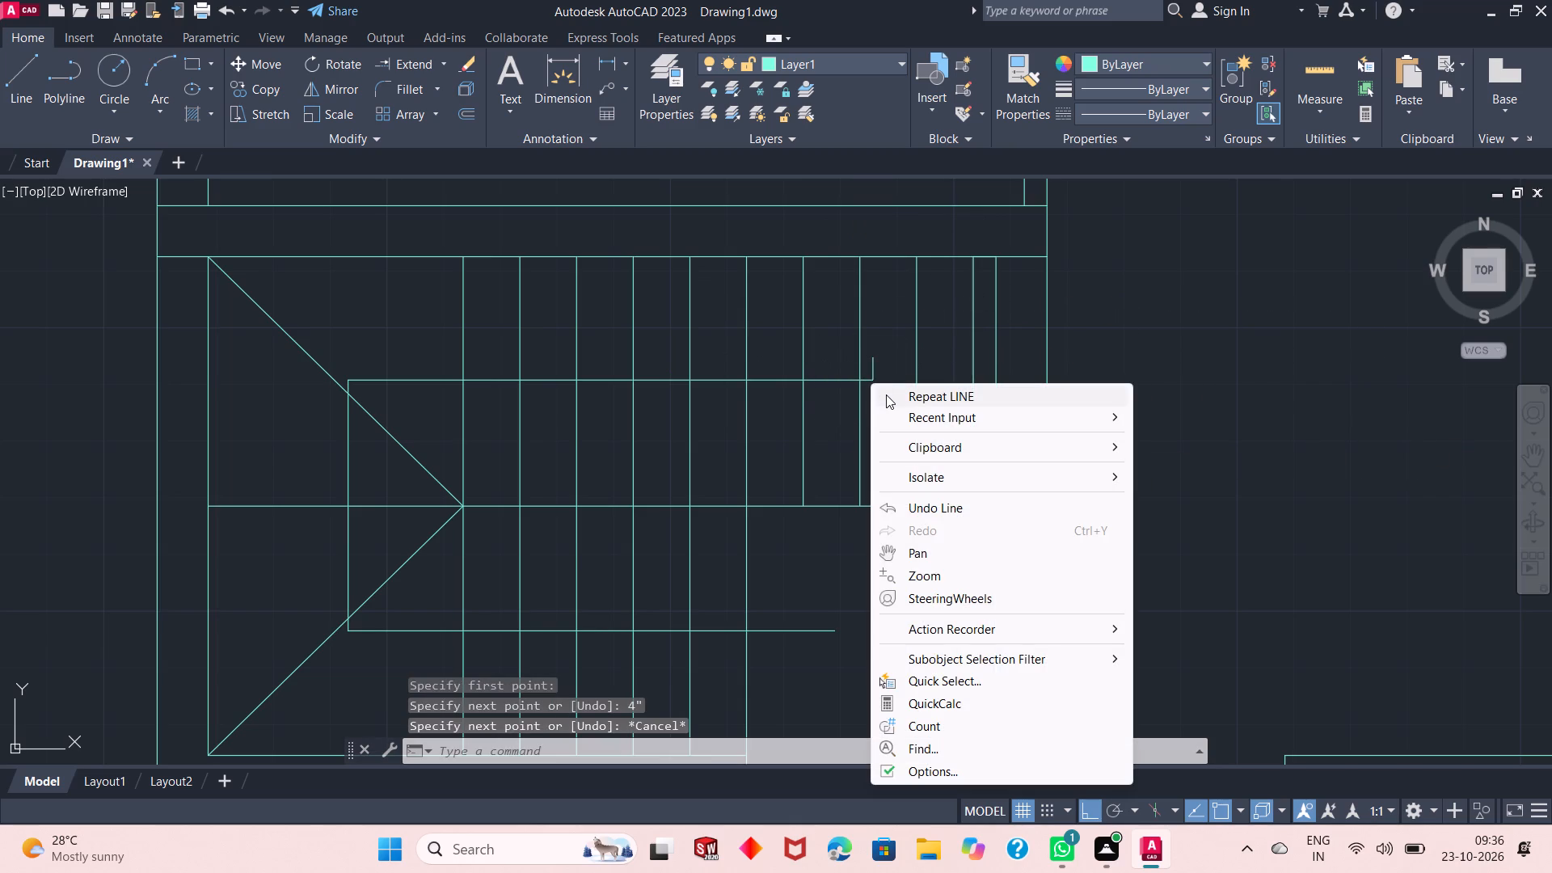
{"action": "key", "text": "space"}
{"action": "key", "text": "Escape"}
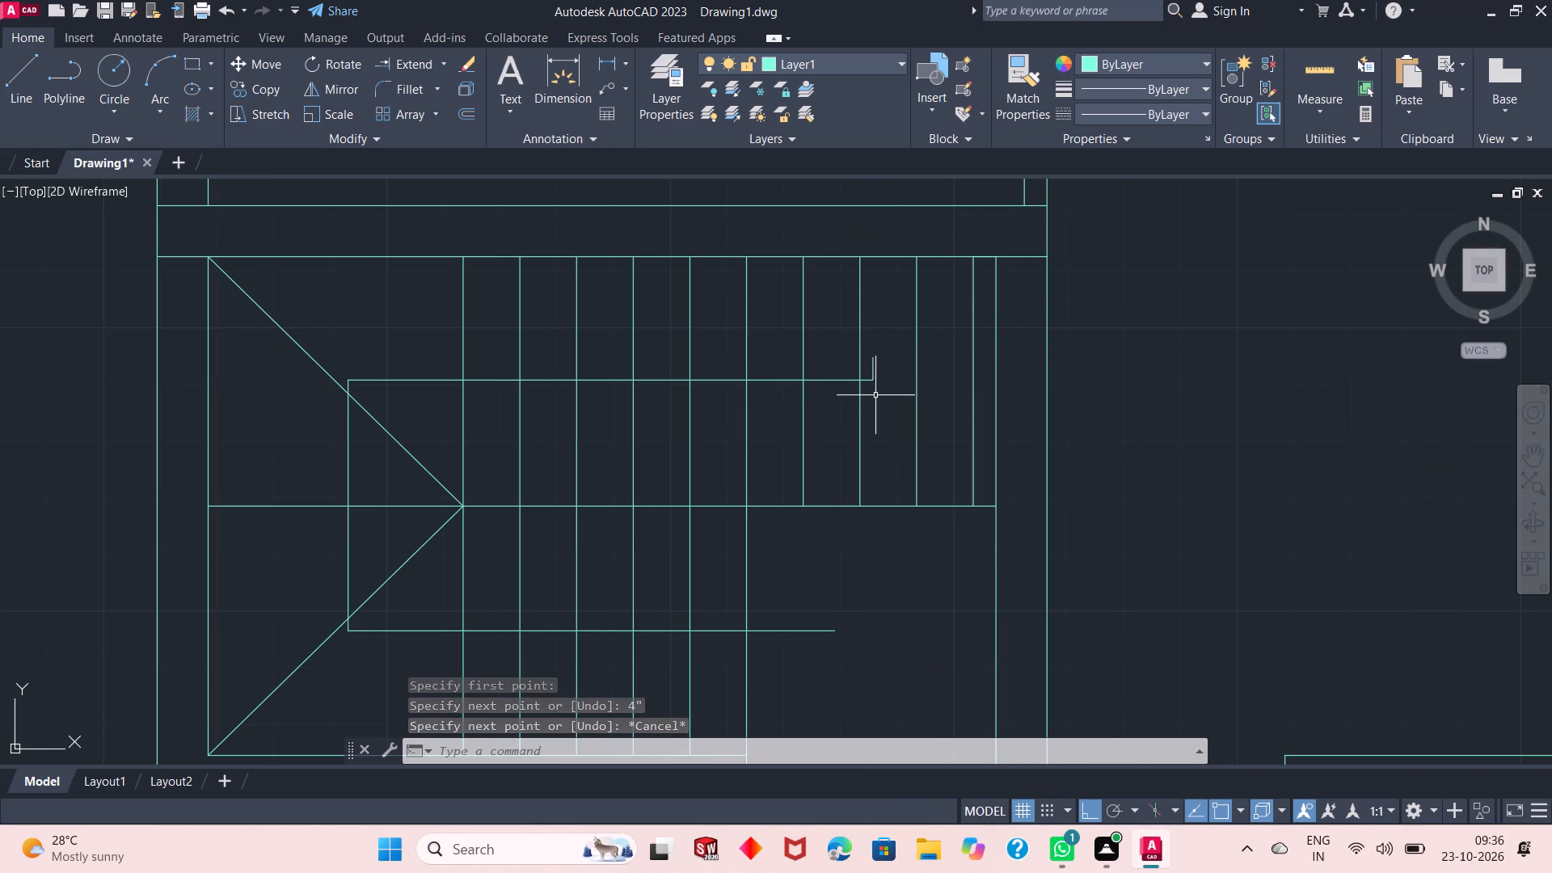
{"action": "key", "text": "space"}
{"action": "left_click", "coordinate": [877, 383]}
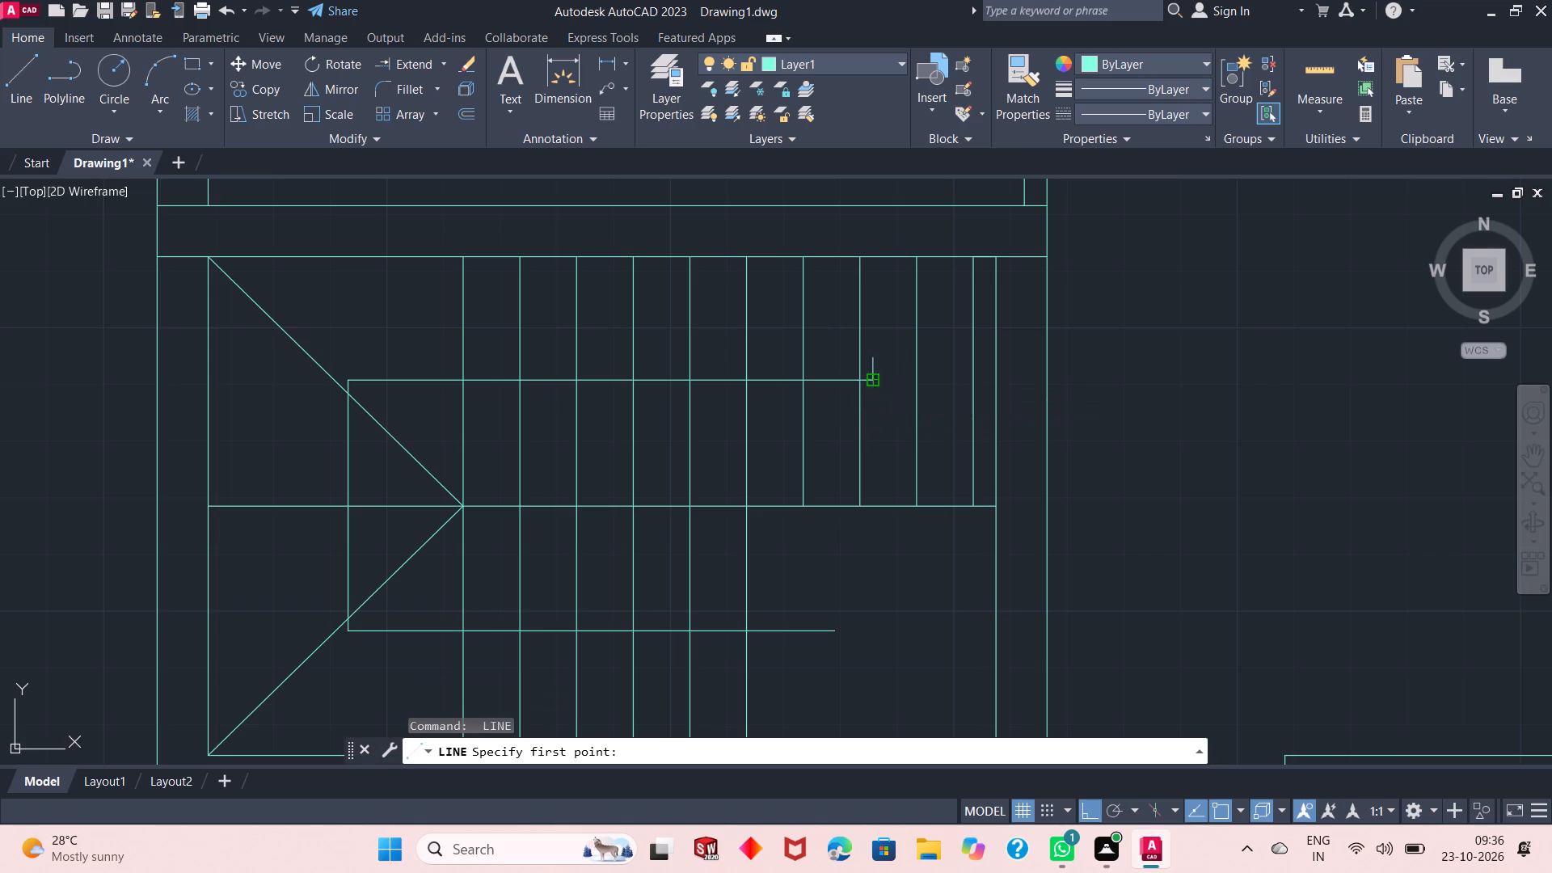
{"action": "type", "text": "4\""}
{"action": "key", "text": "Return"}
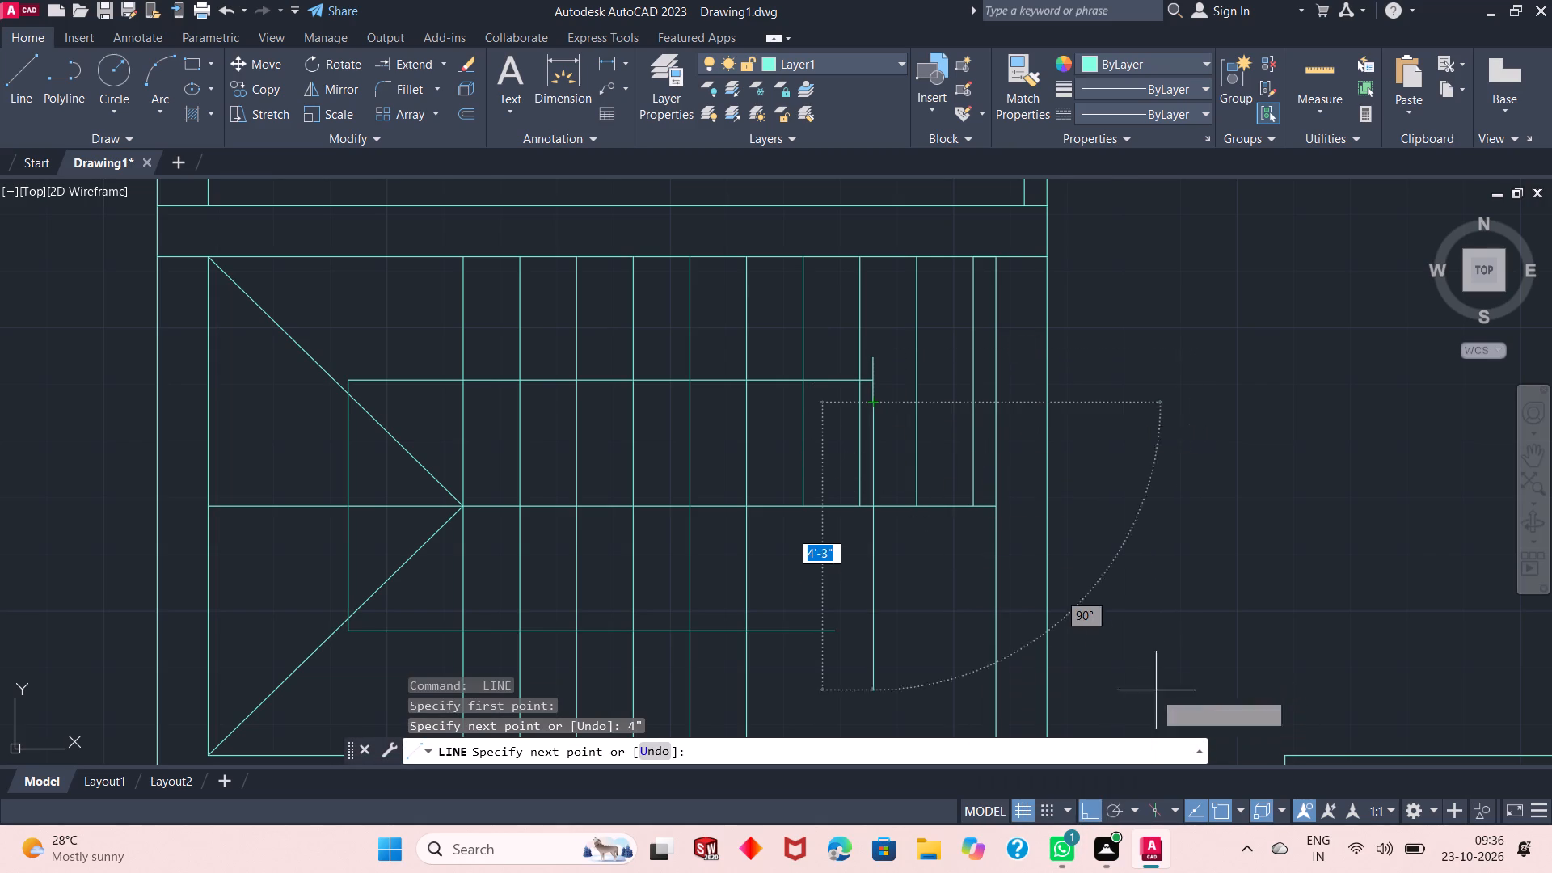
With Ortho off, draw the arrowhead's sloping sides from the base's south end to the next tread line east and back to its north end.
{"action": "left_click", "coordinate": [1082, 818]}
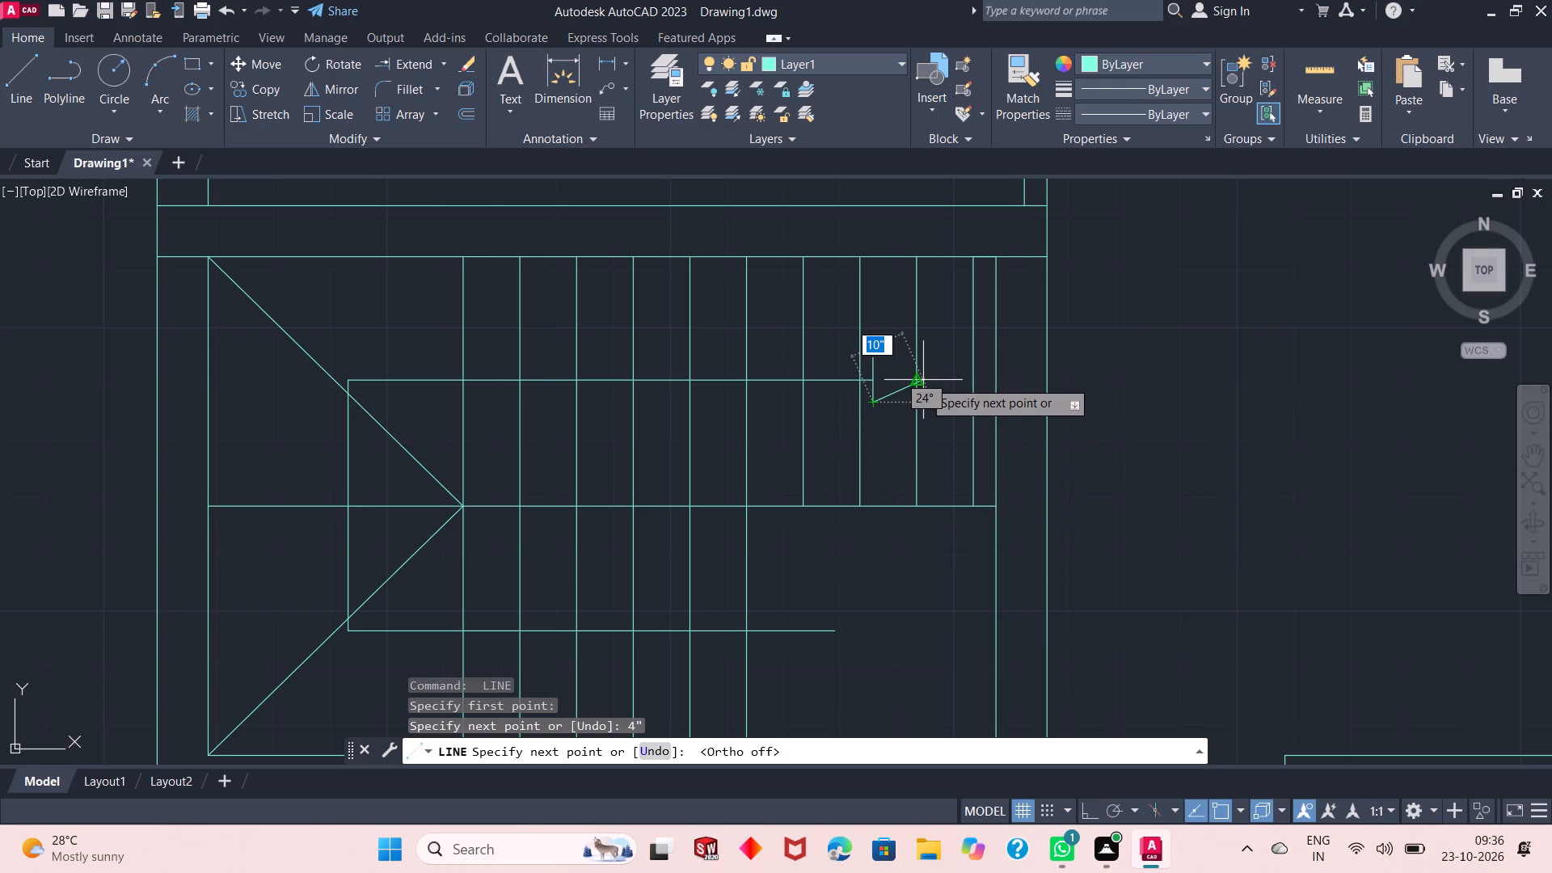
{"action": "scroll", "coordinate": [921, 377], "scroll_direction": "up", "scroll_amount": 3}
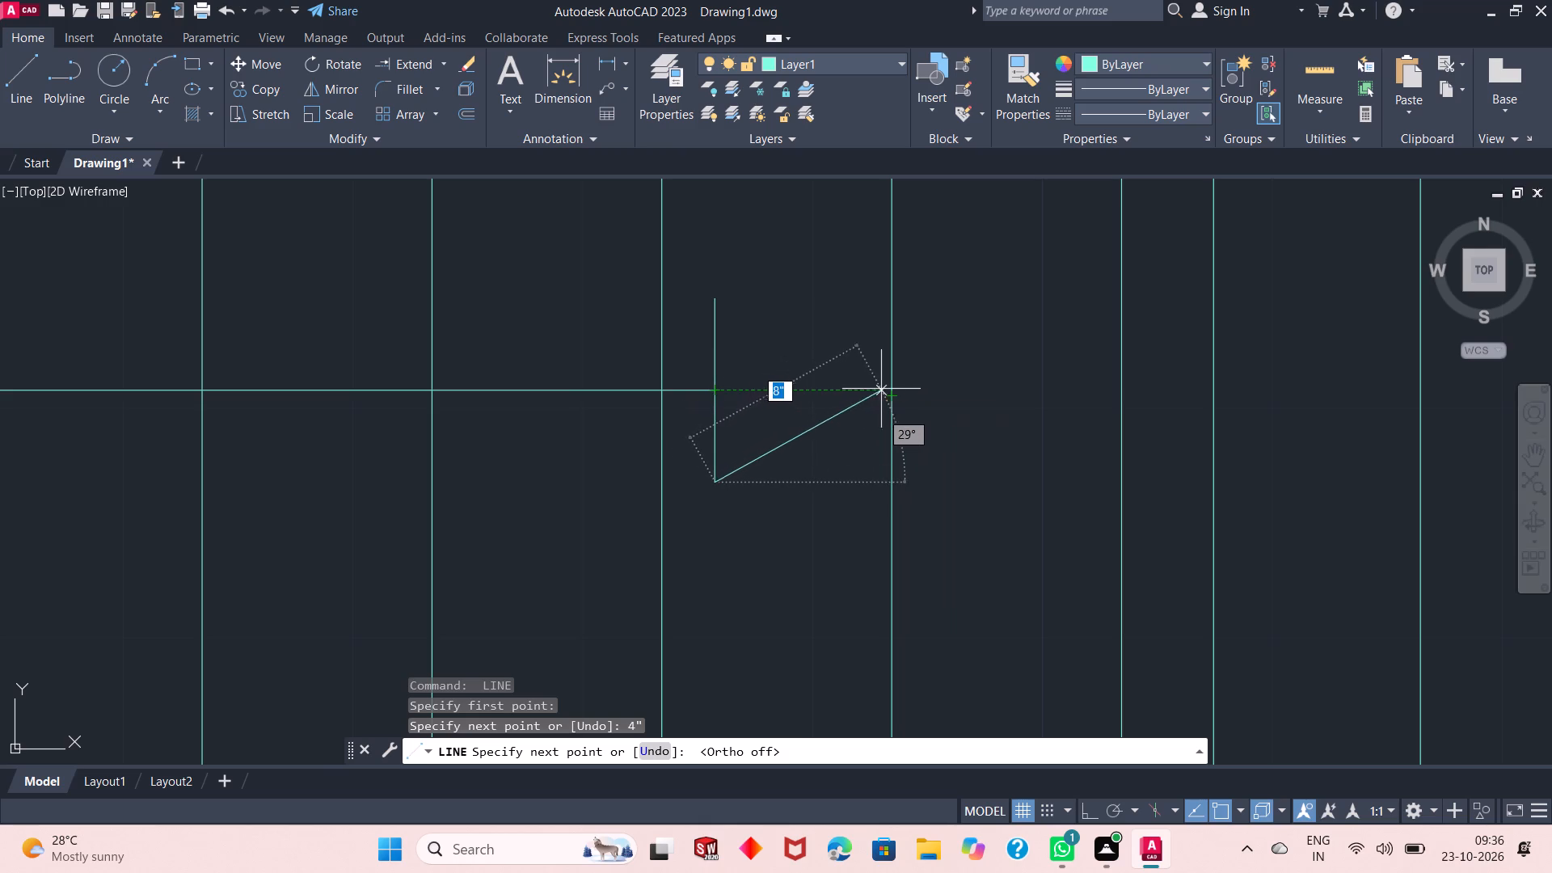
{"action": "scroll", "coordinate": [892, 386], "scroll_direction": "up", "scroll_amount": 1}
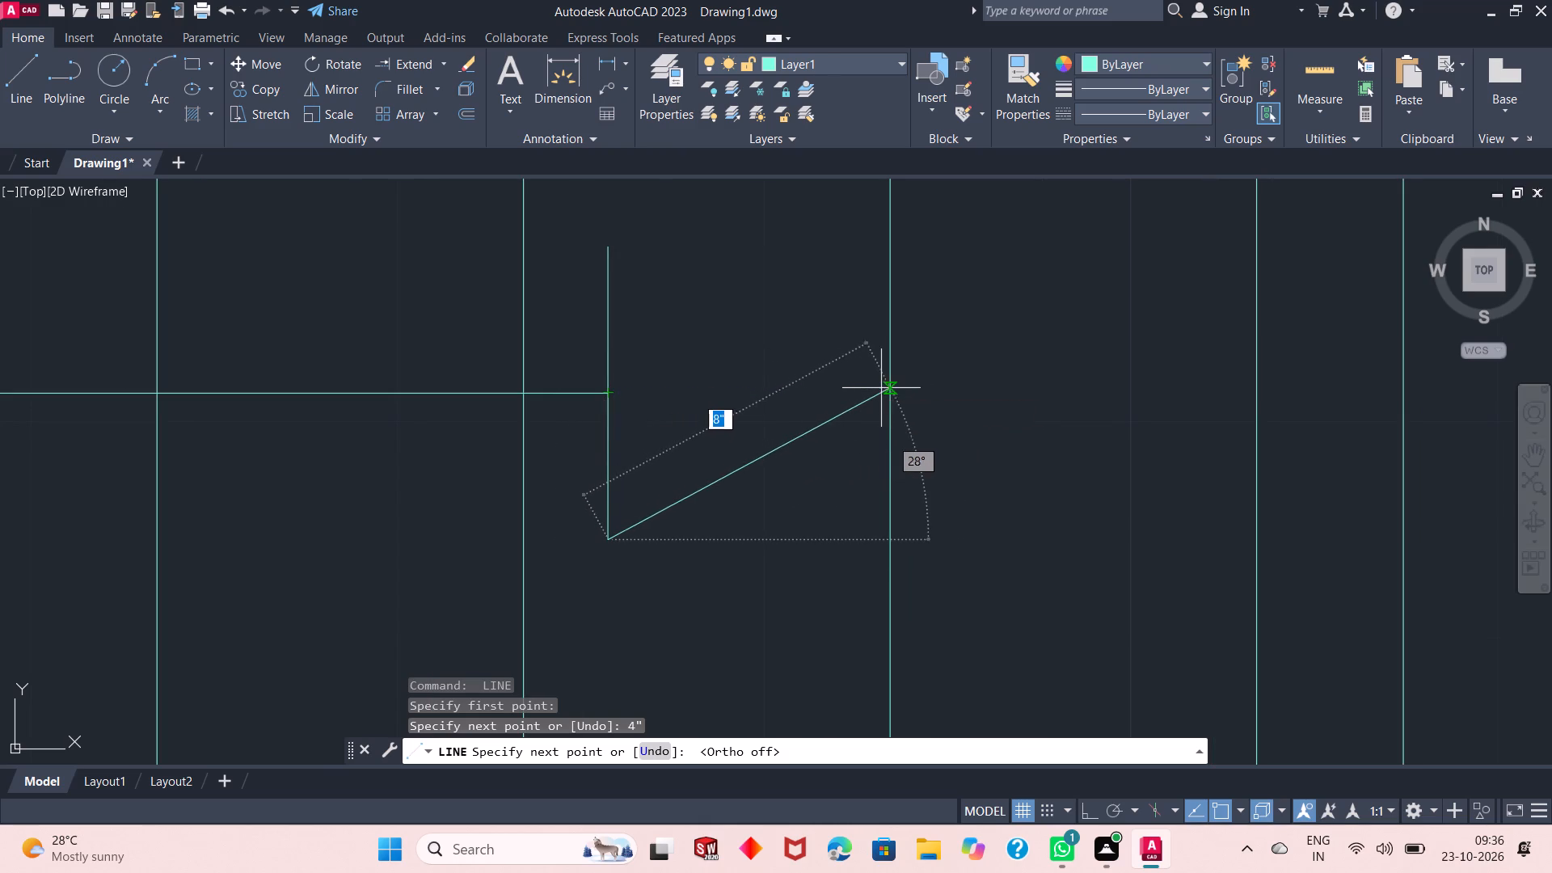
{"action": "left_click", "coordinate": [892, 390]}
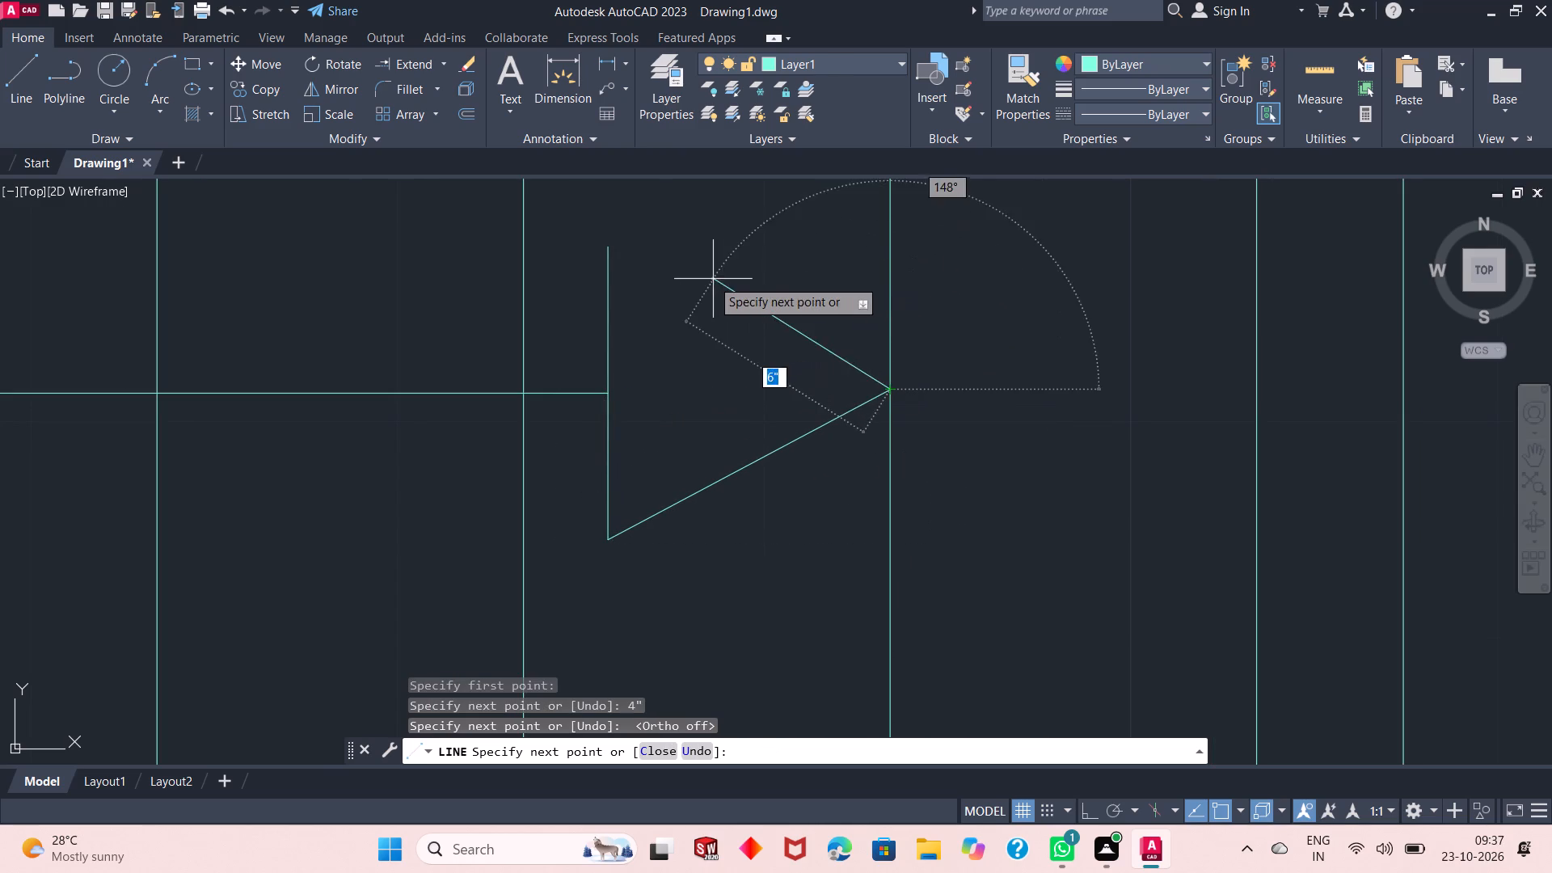
{"action": "left_click", "coordinate": [607, 247]}
{"action": "key", "text": "Escape"}
{"action": "key", "text": "Escape"}
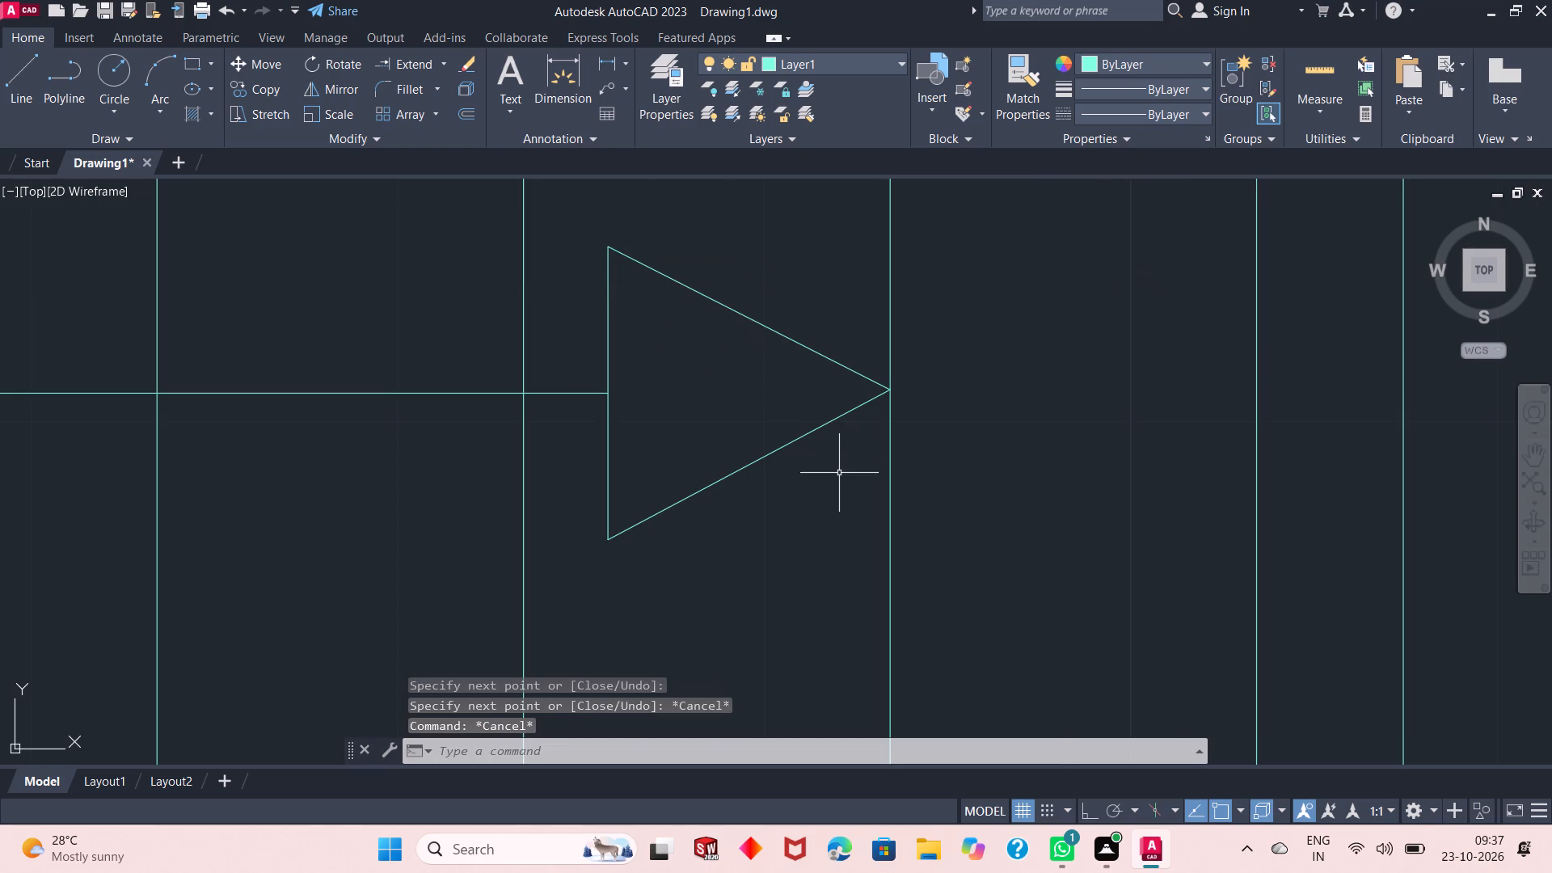
Extend the inner line of the wall south of the staircase west to the outer face of the west wall.
{"action": "scroll", "coordinate": [840, 476], "scroll_direction": "down", "scroll_amount": 6}
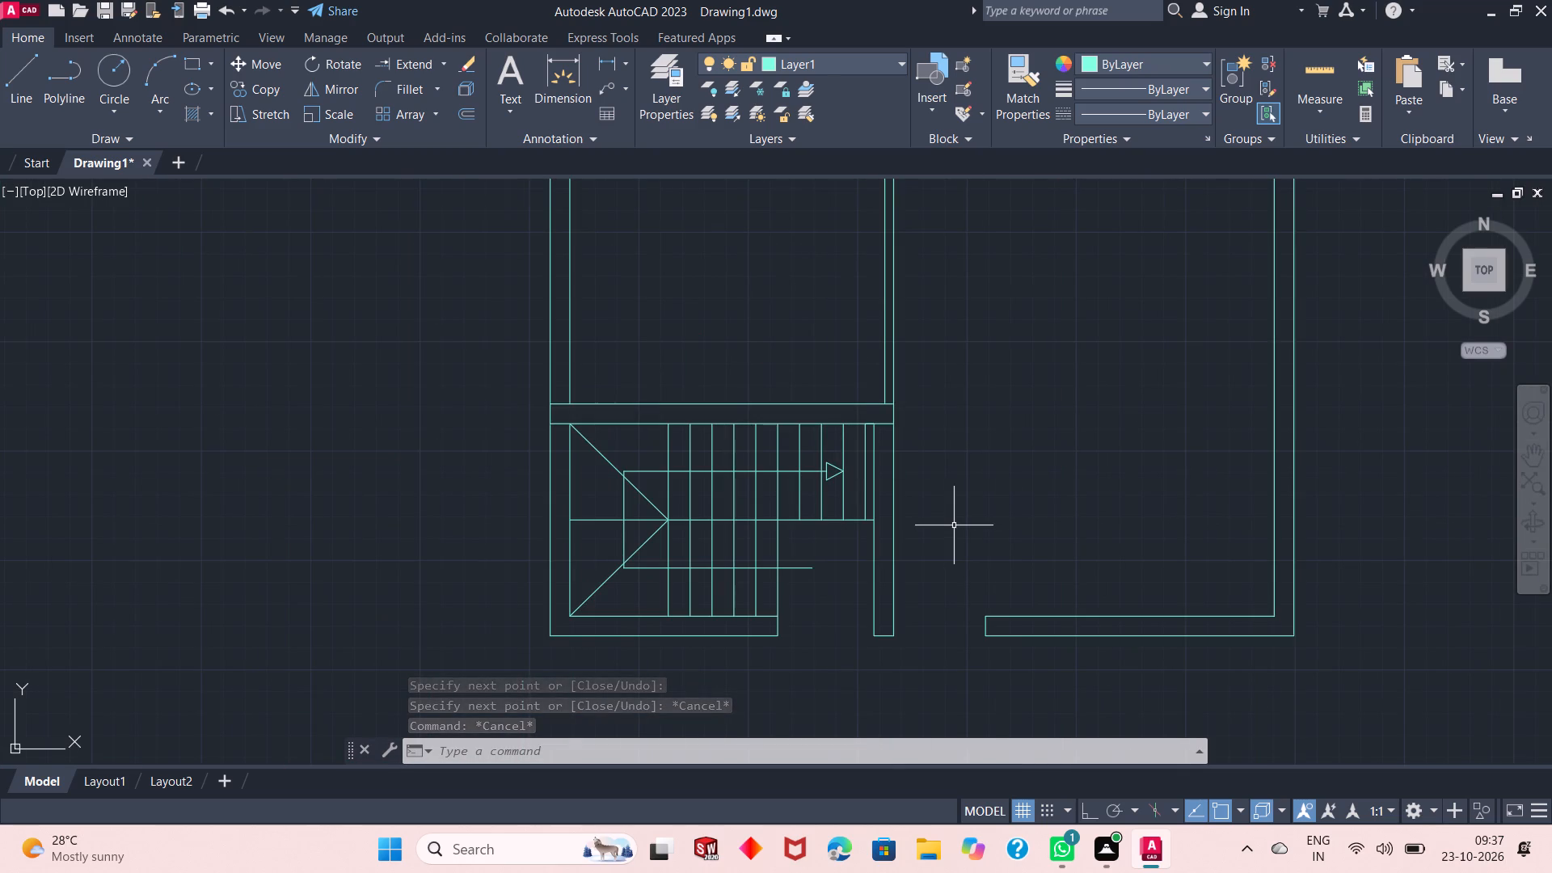
{"action": "scroll", "coordinate": [658, 521], "scroll_direction": "up", "scroll_amount": 1}
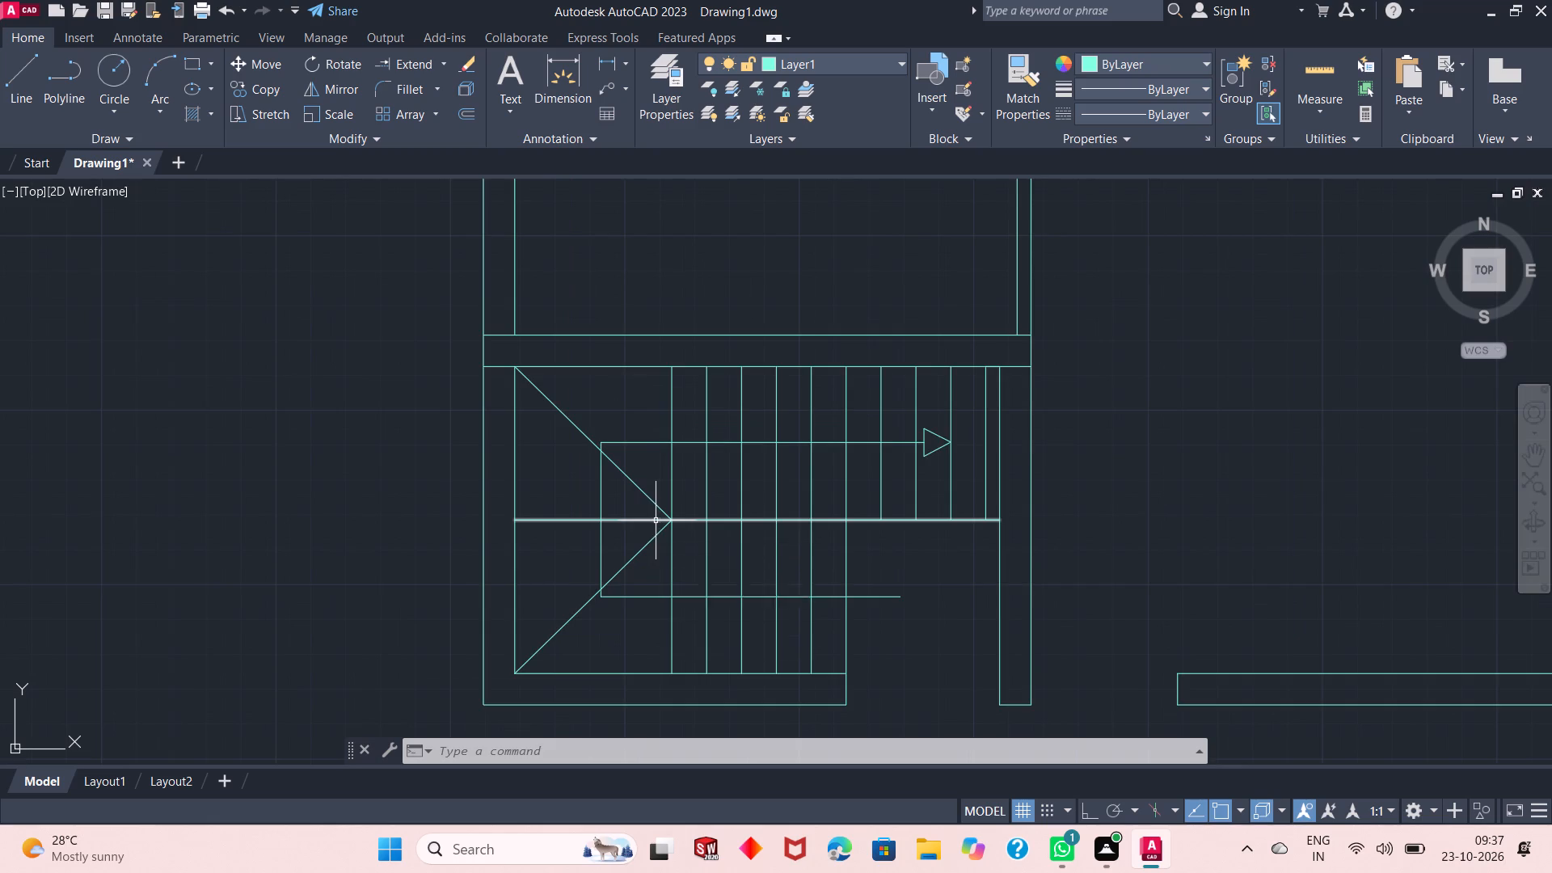
{"action": "scroll", "coordinate": [656, 521], "scroll_direction": "down", "scroll_amount": 1}
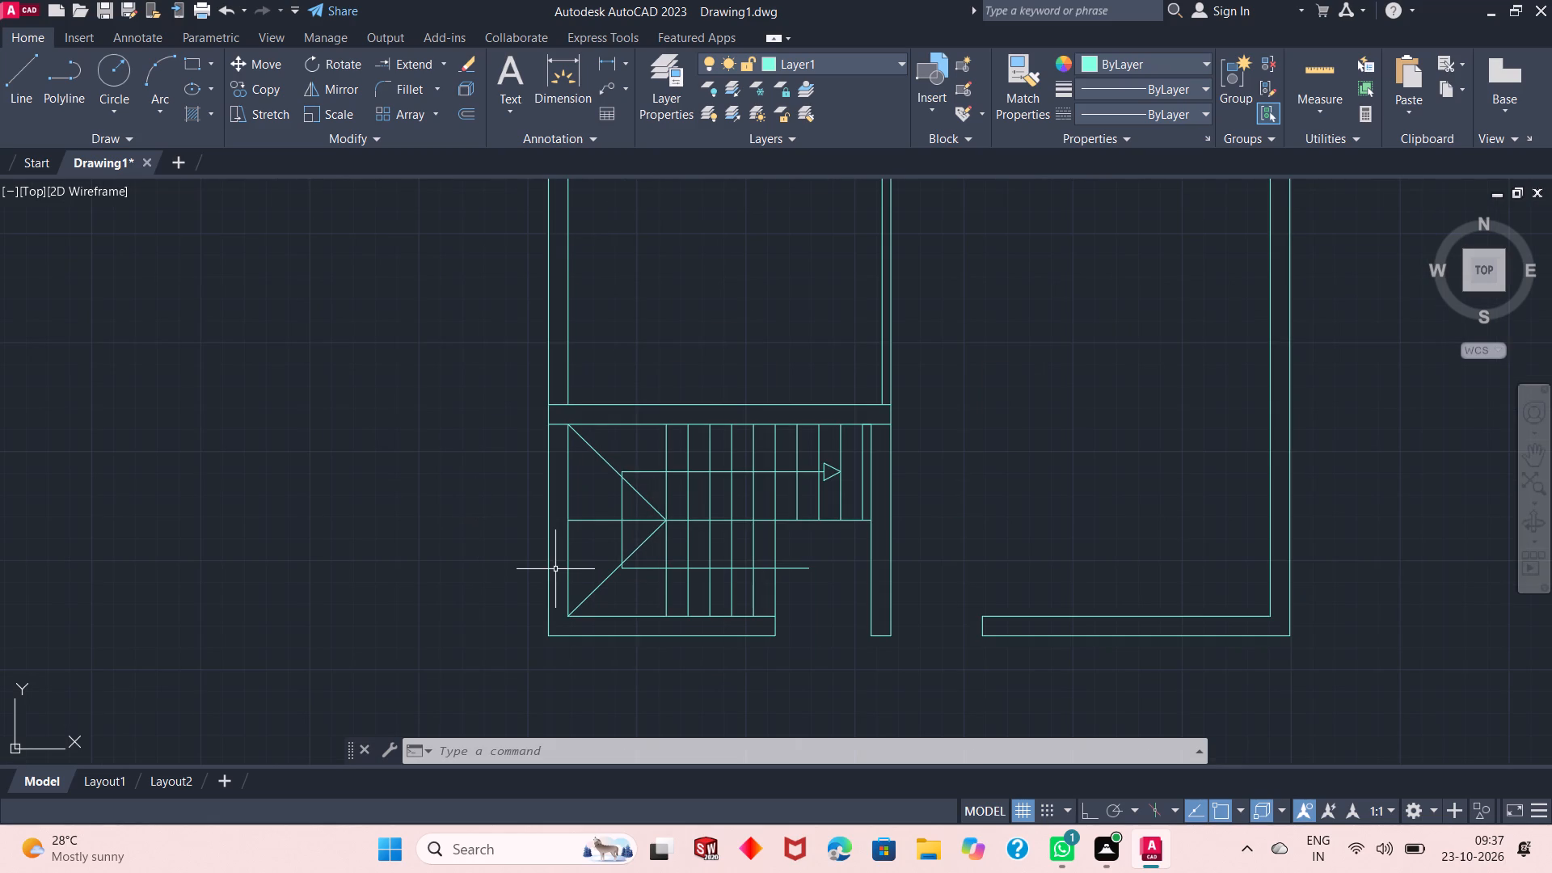
{"action": "scroll", "coordinate": [569, 607], "scroll_direction": "up", "scroll_amount": 2}
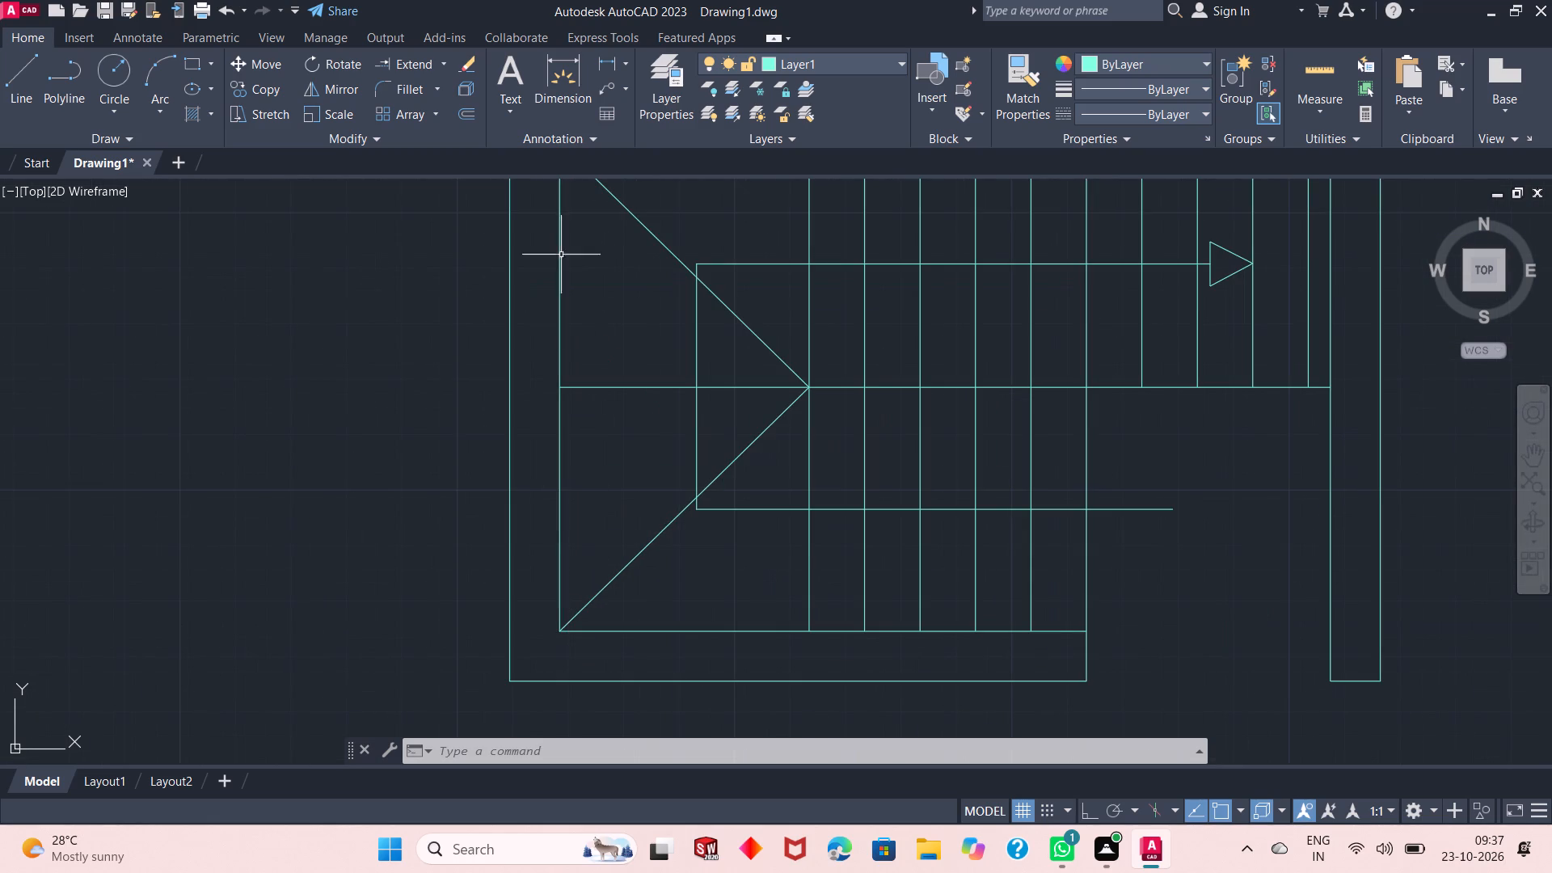
{"action": "left_click", "coordinate": [413, 65]}
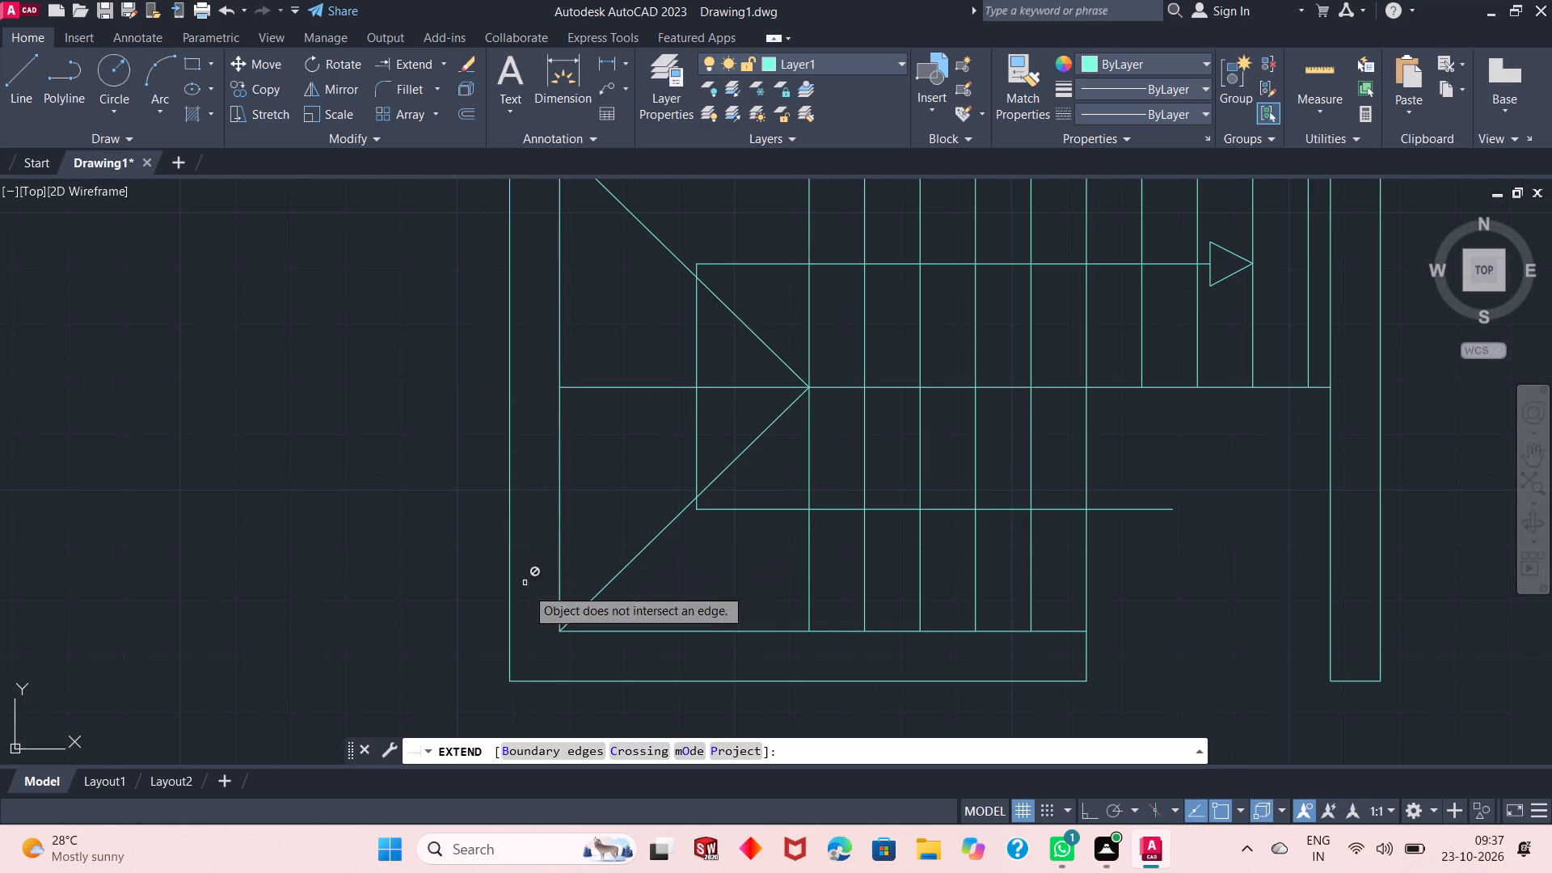
{"action": "left_click", "coordinate": [580, 634]}
{"action": "right_click", "coordinate": [264, 449]}
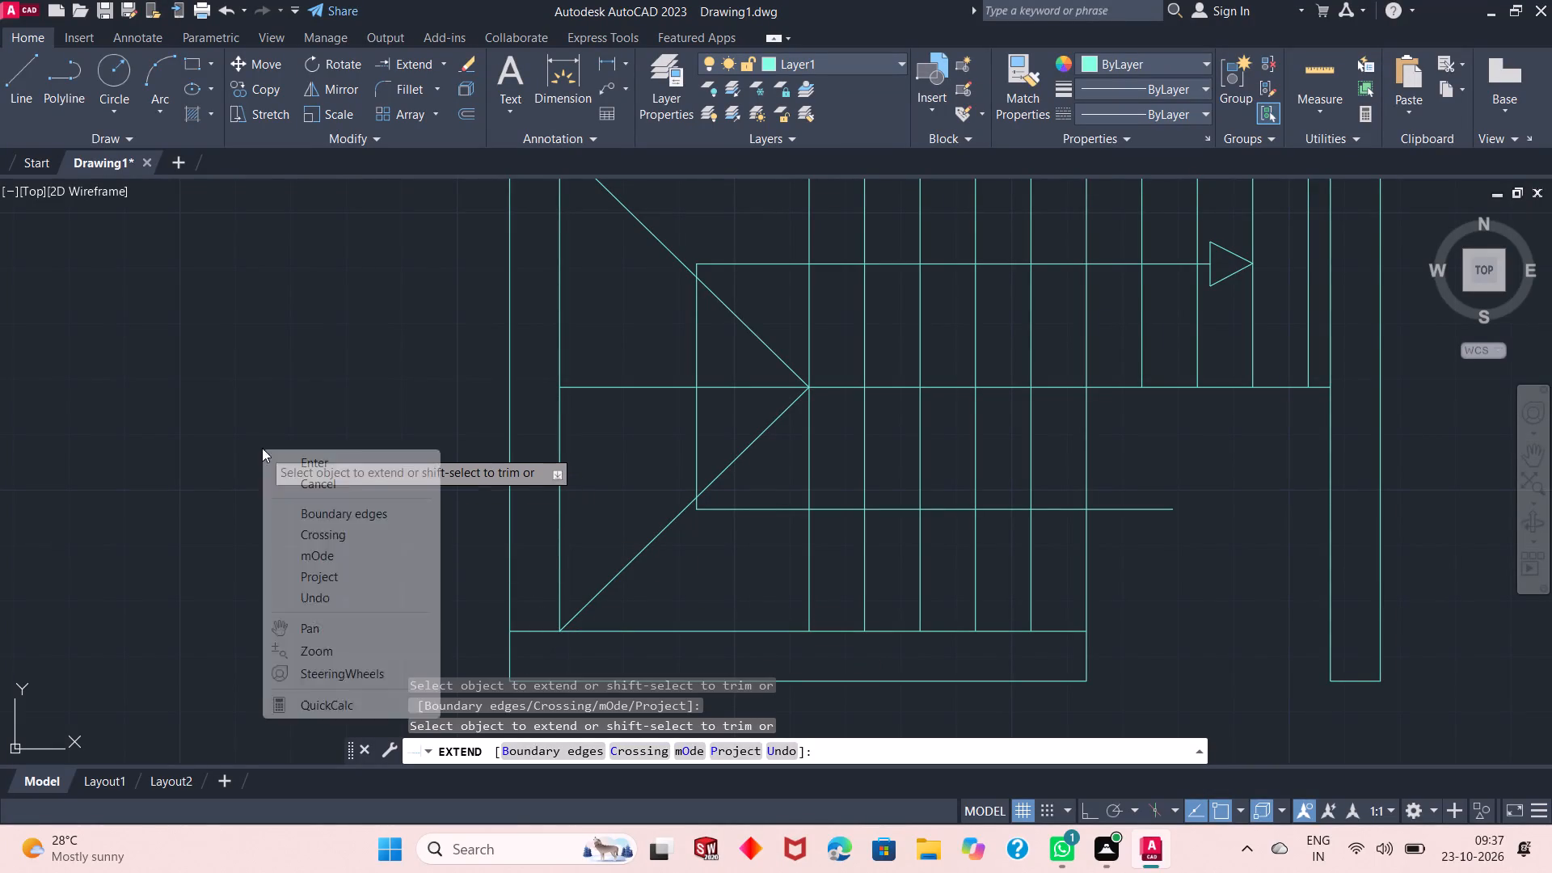
{"action": "left_click", "coordinate": [277, 464]}
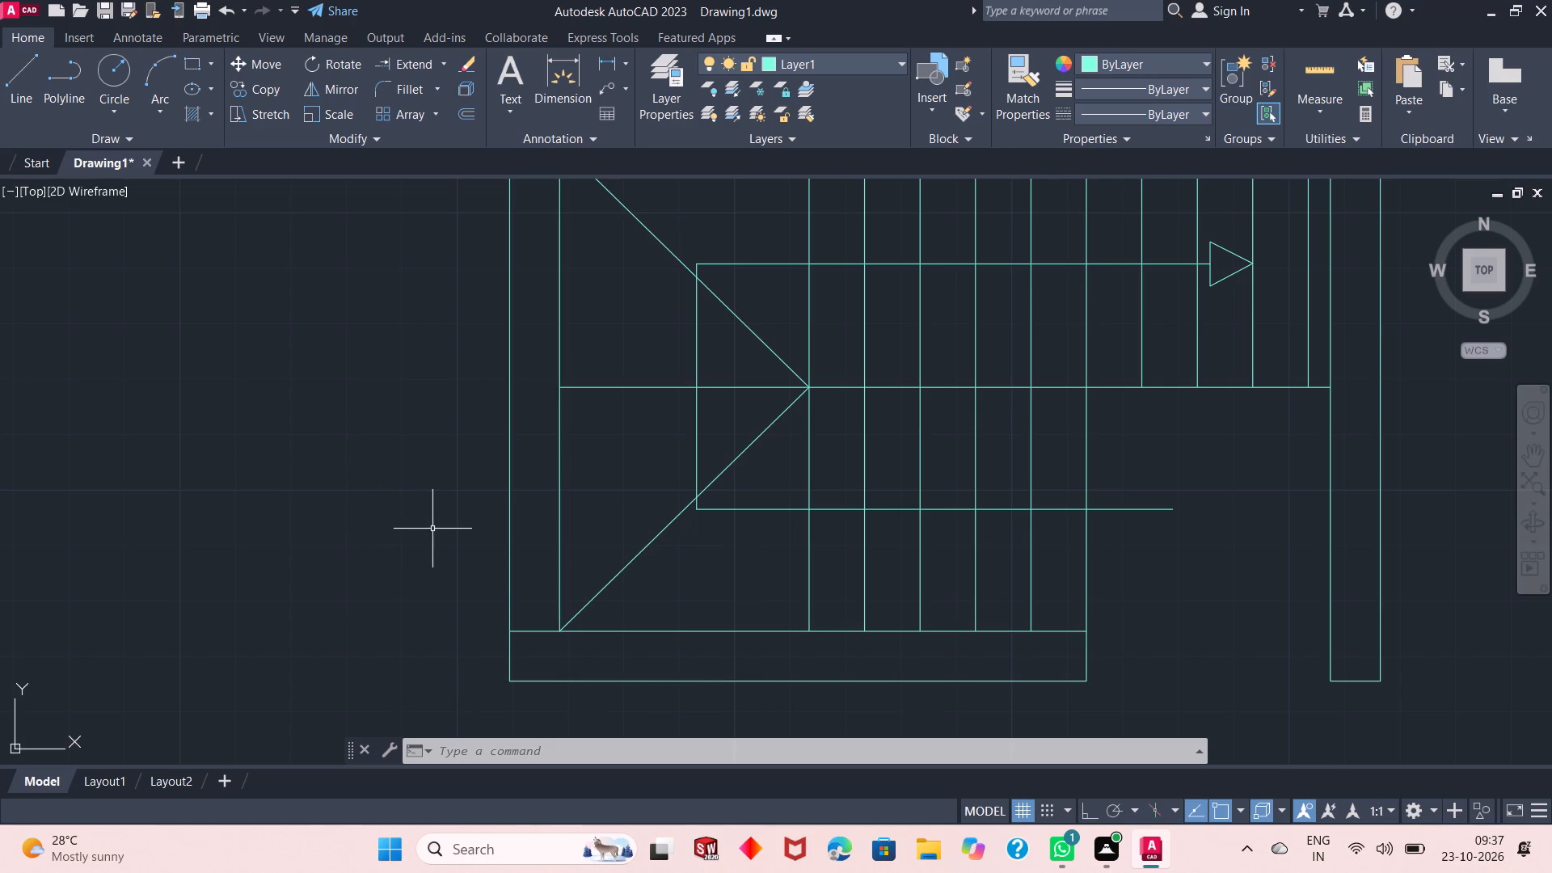
With Ortho on, draw a line 4'10" west from the northwest outer corner of the building outline.
{"action": "scroll", "coordinate": [435, 529], "scroll_direction": "down", "scroll_amount": 2}
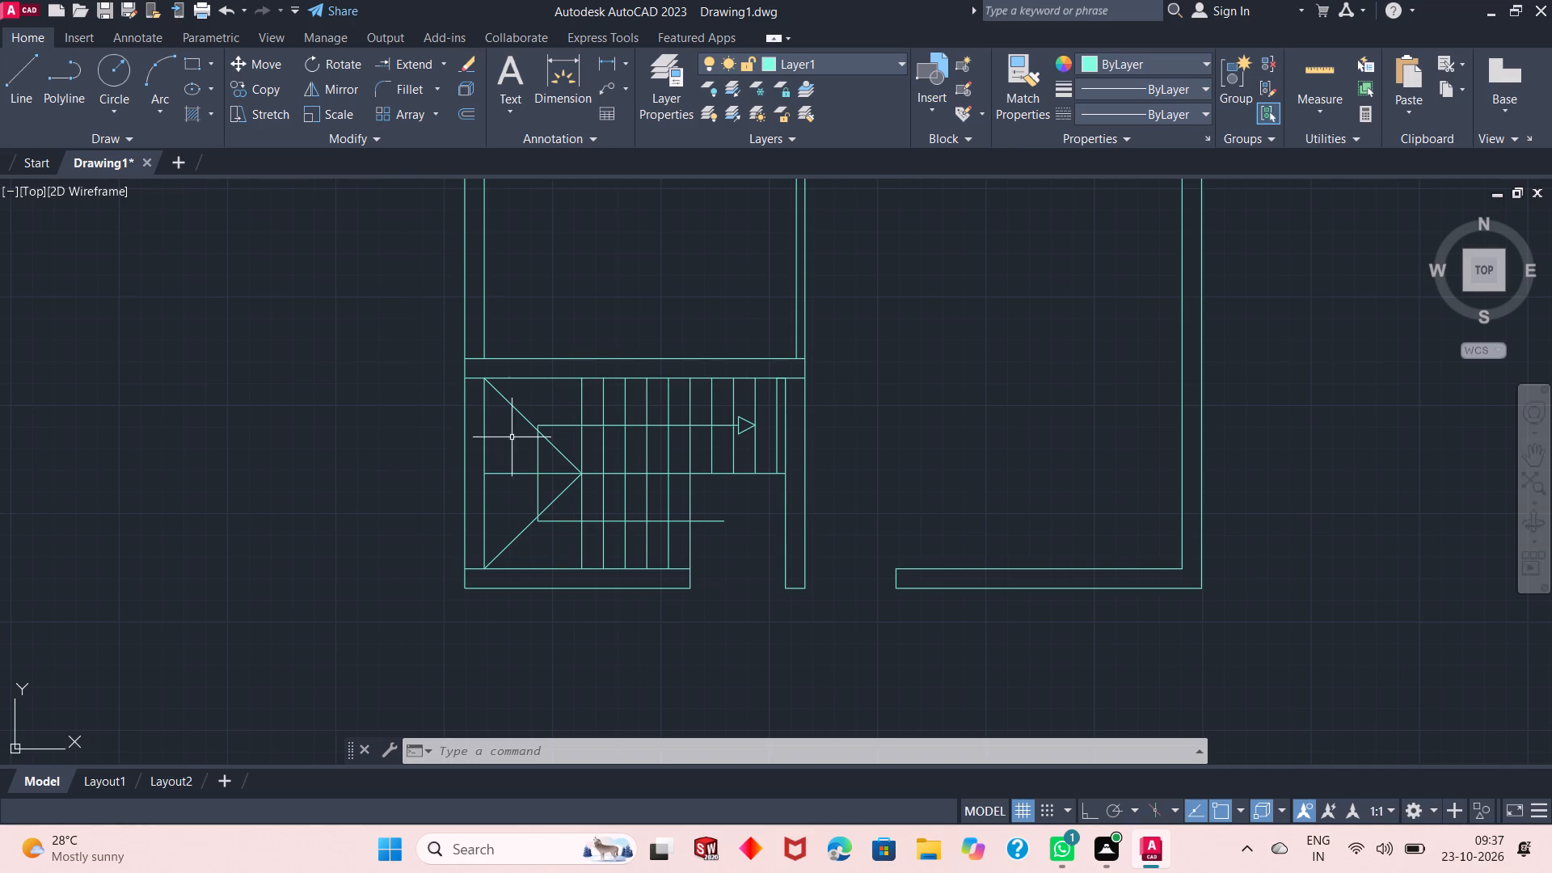
{"action": "scroll", "coordinate": [487, 588], "scroll_direction": "down", "scroll_amount": 3}
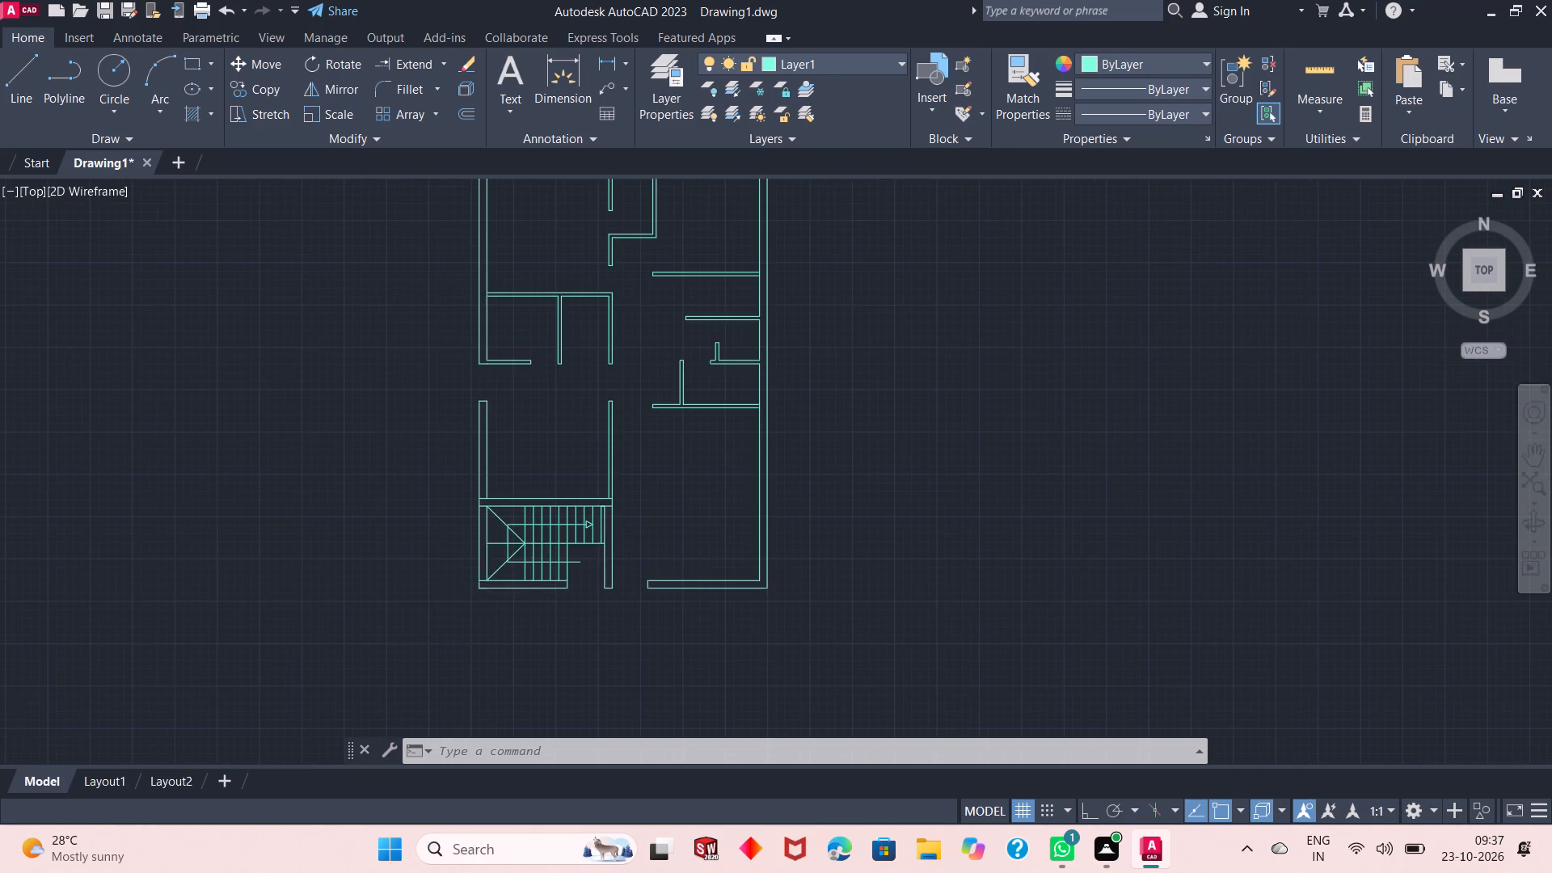
{"action": "scroll", "coordinate": [564, 402], "scroll_direction": "up", "scroll_amount": 2}
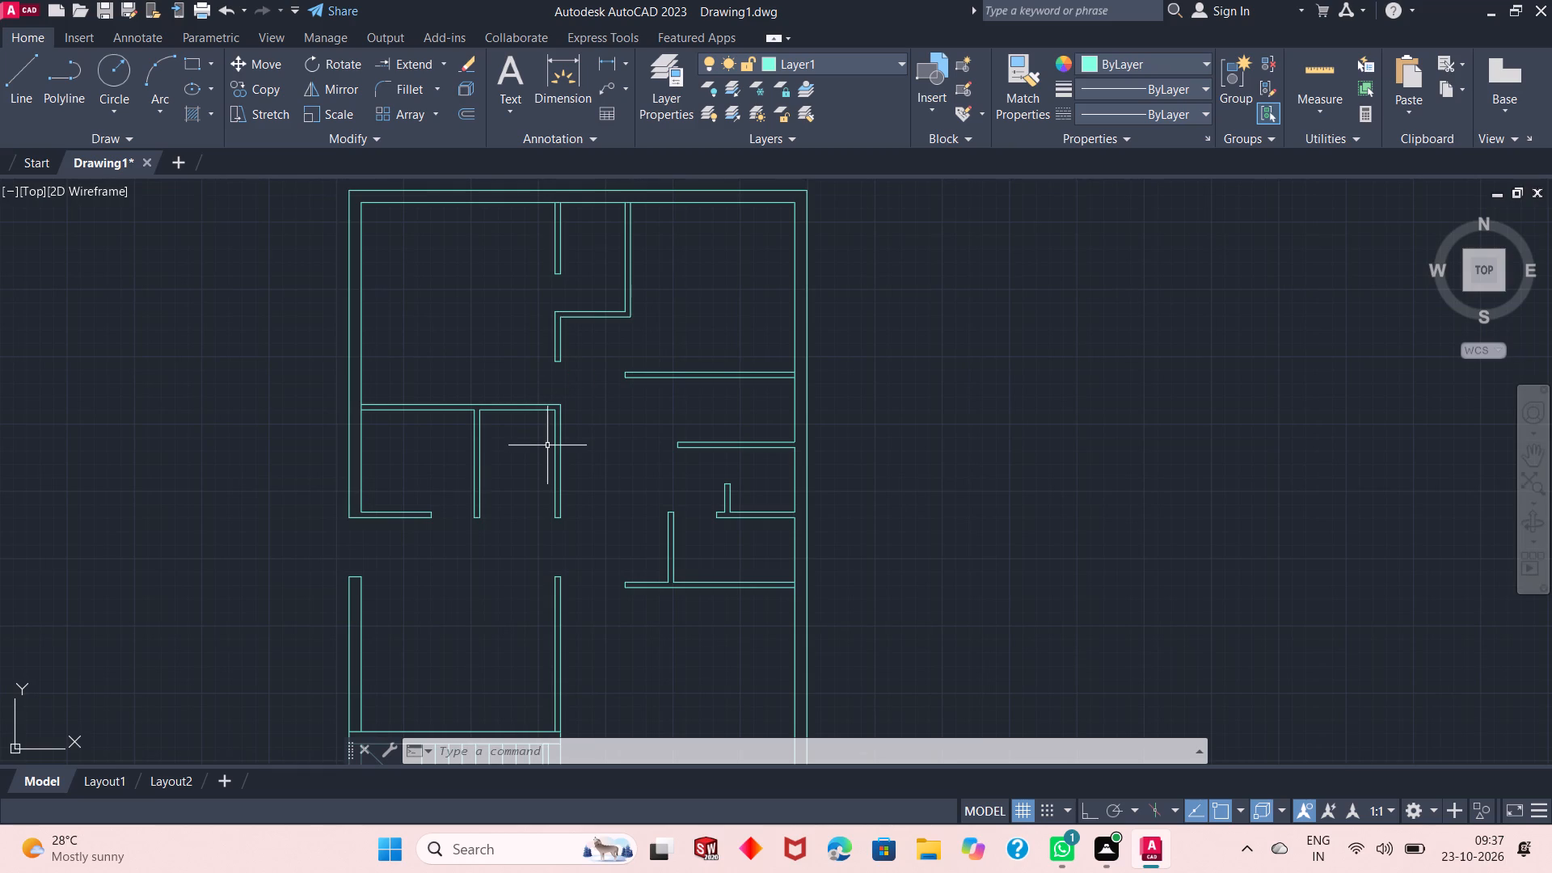
{"action": "scroll", "coordinate": [535, 449], "scroll_direction": "down", "scroll_amount": 2}
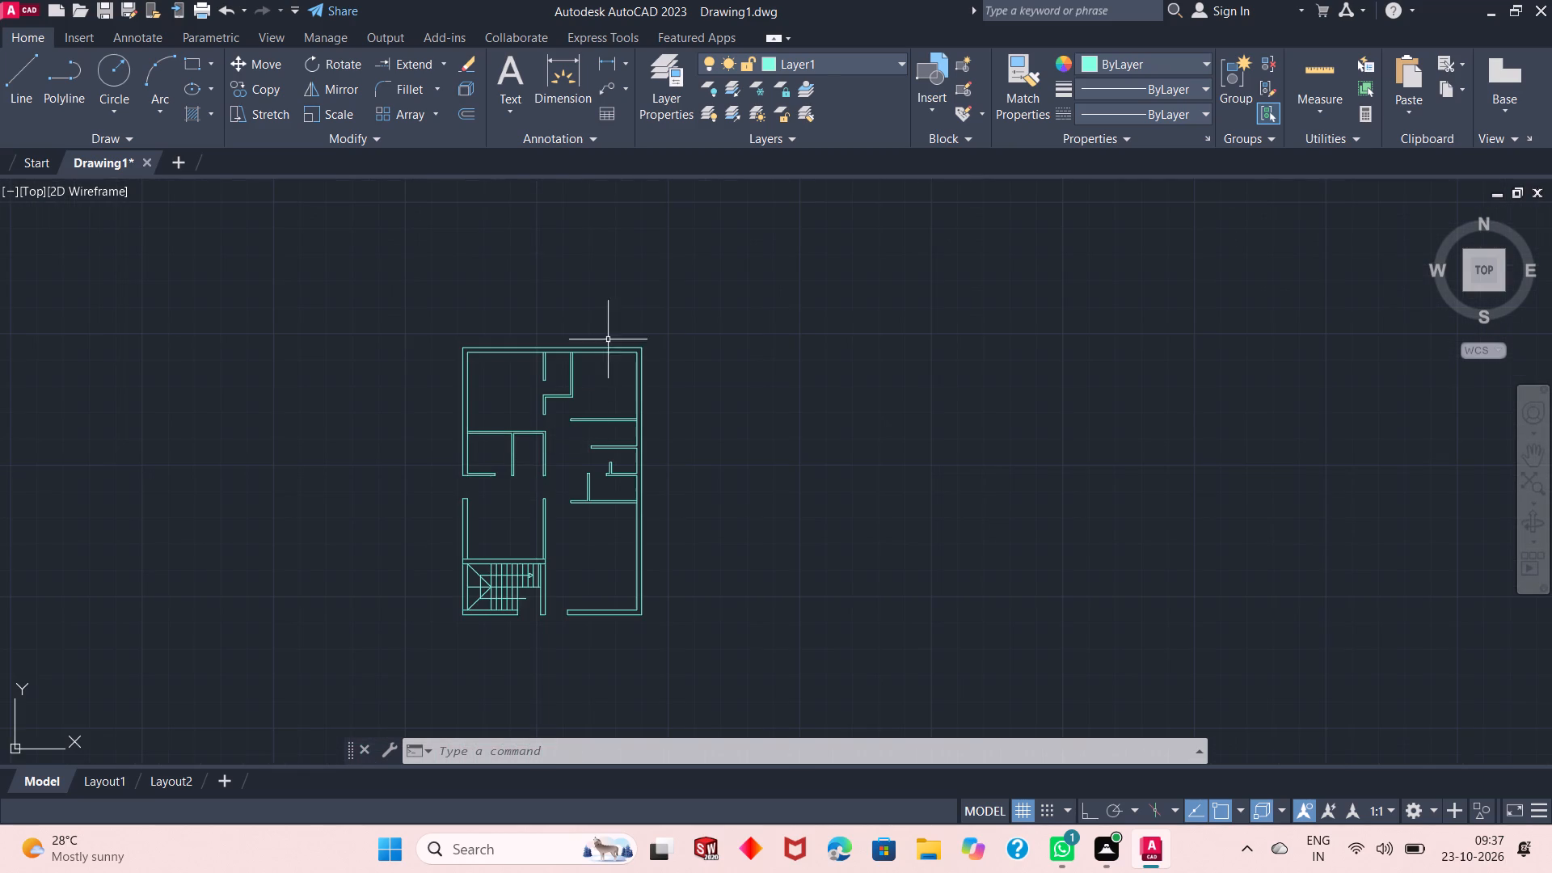
{"action": "left_click", "coordinate": [27, 85]}
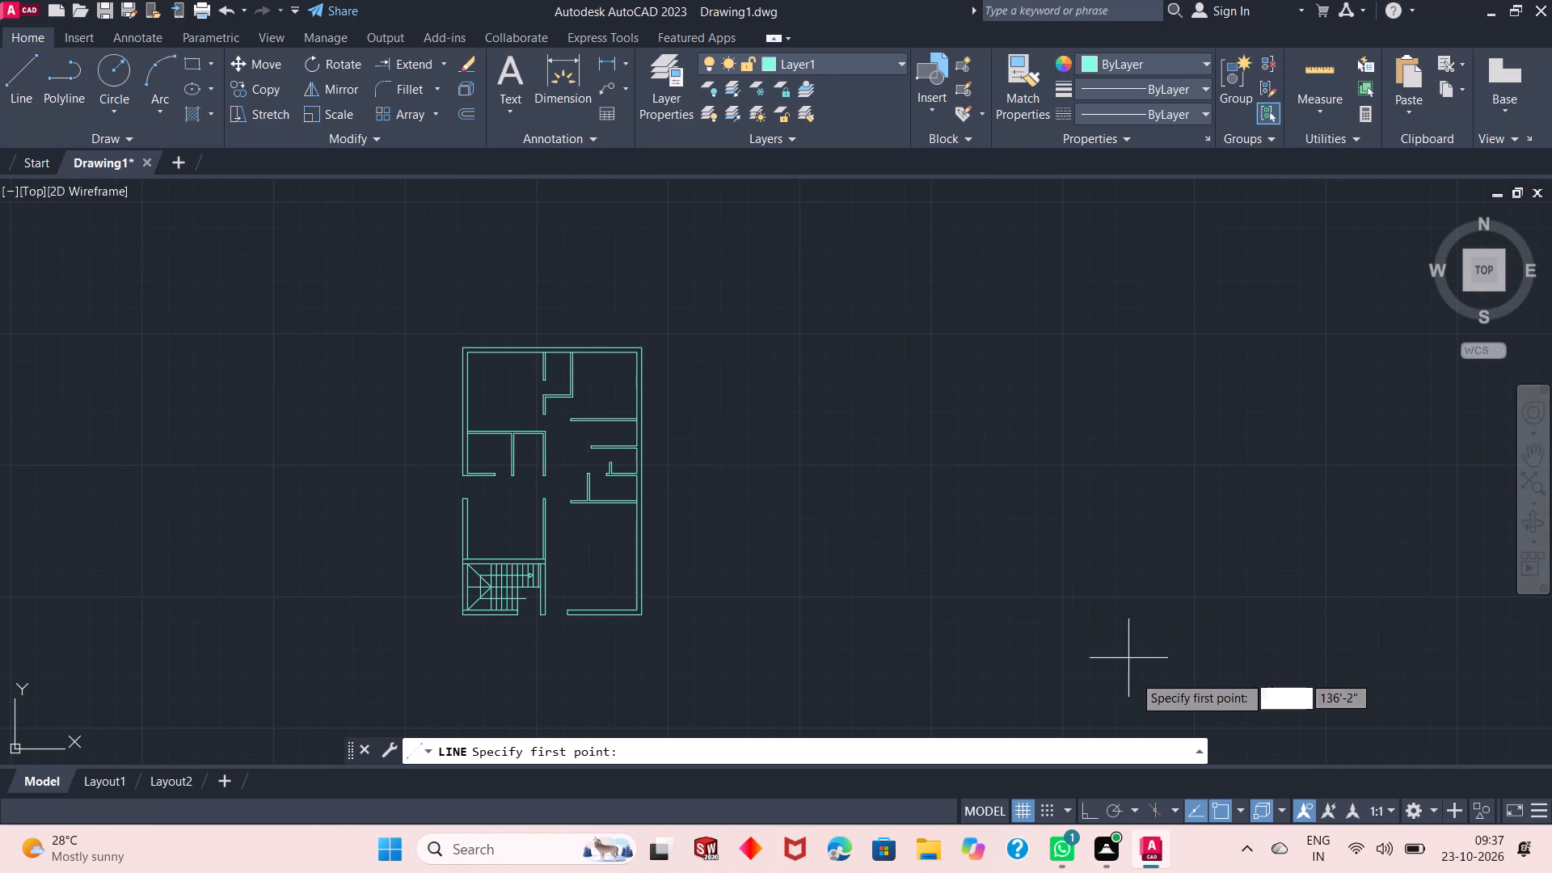
{"action": "left_click", "coordinate": [1086, 803]}
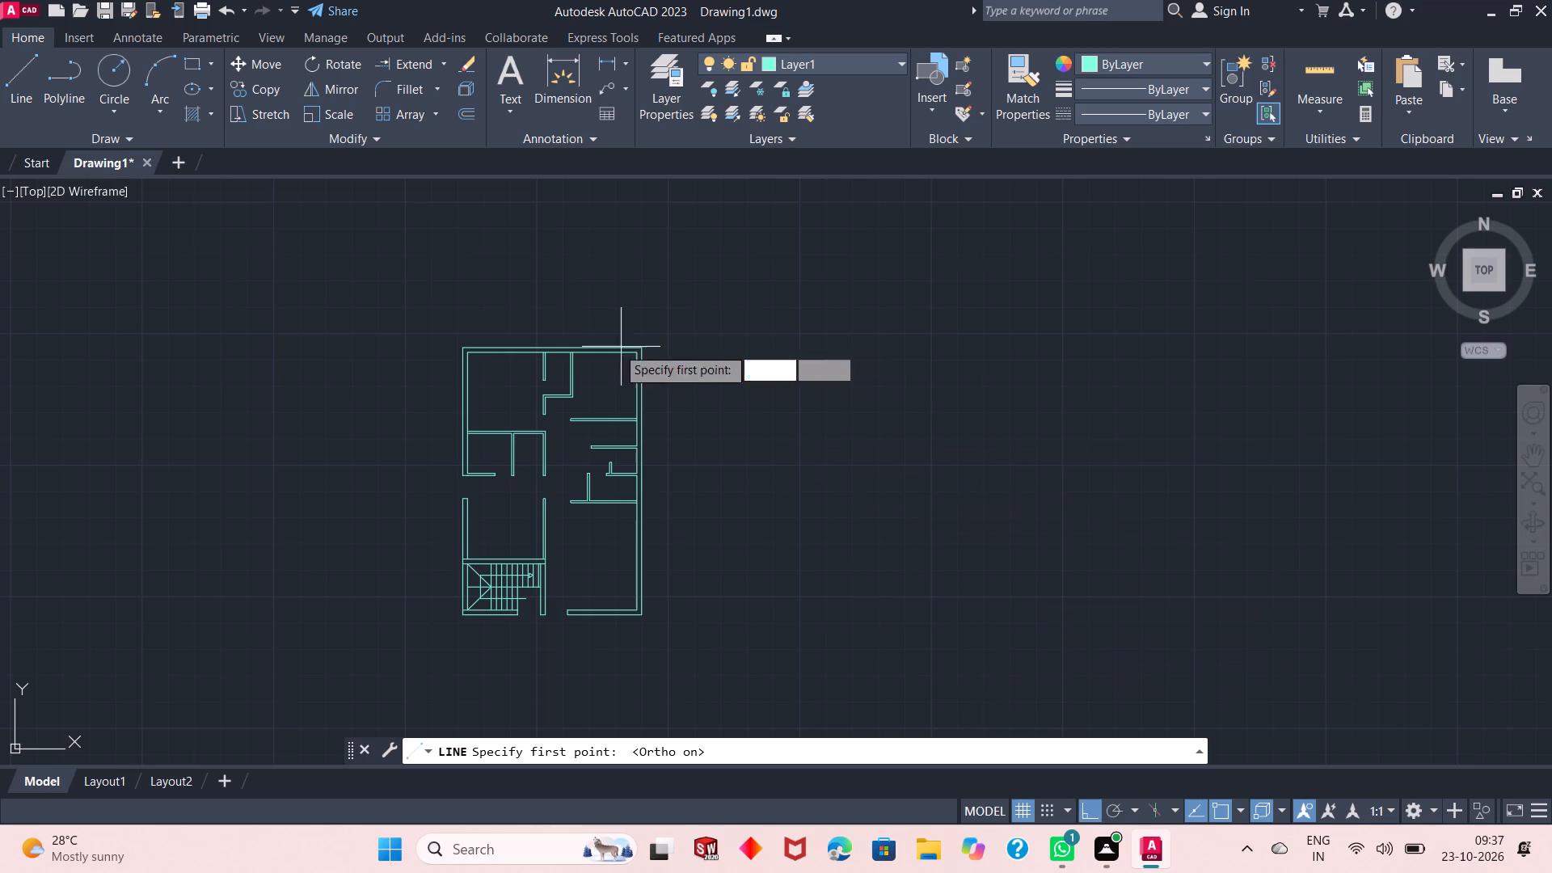
{"action": "scroll", "coordinate": [367, 421], "scroll_direction": "up", "scroll_amount": 2}
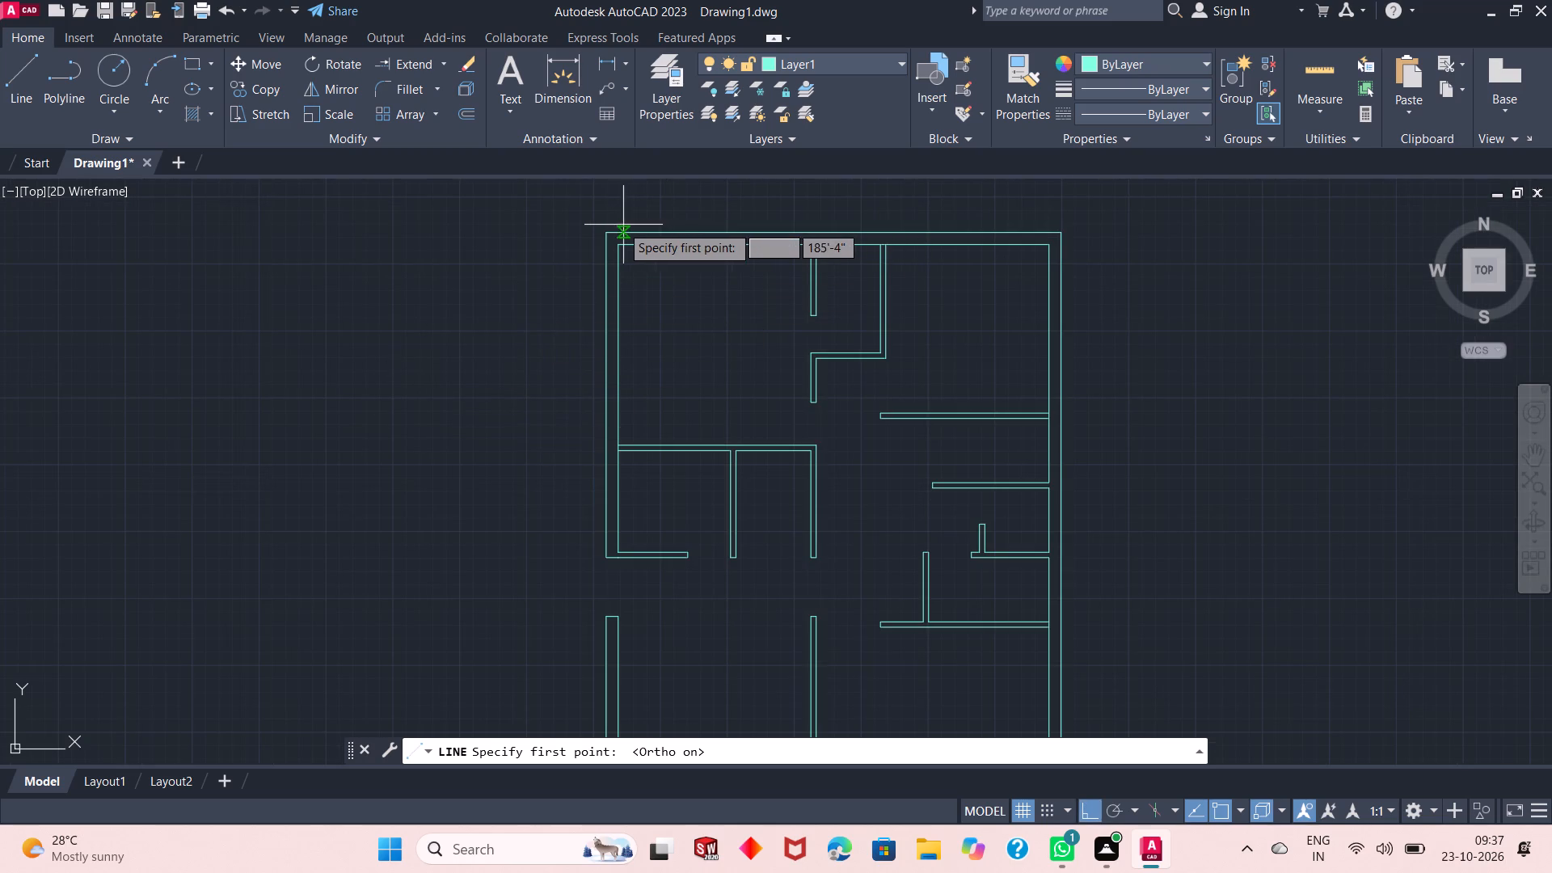
{"action": "left_click", "coordinate": [607, 228]}
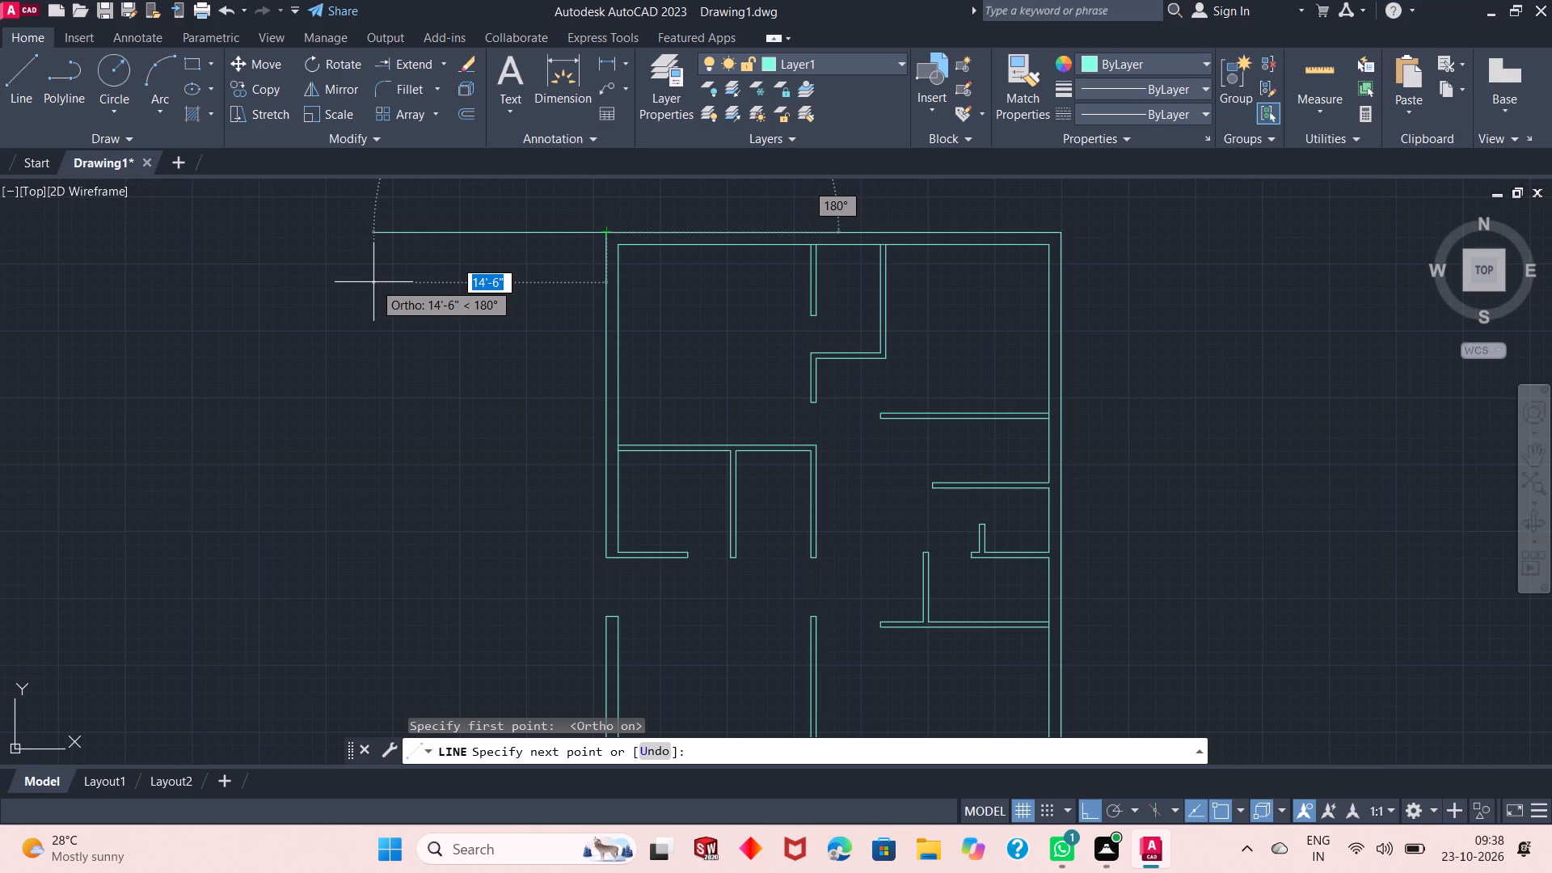
{"action": "type", "text": "4'6\""}
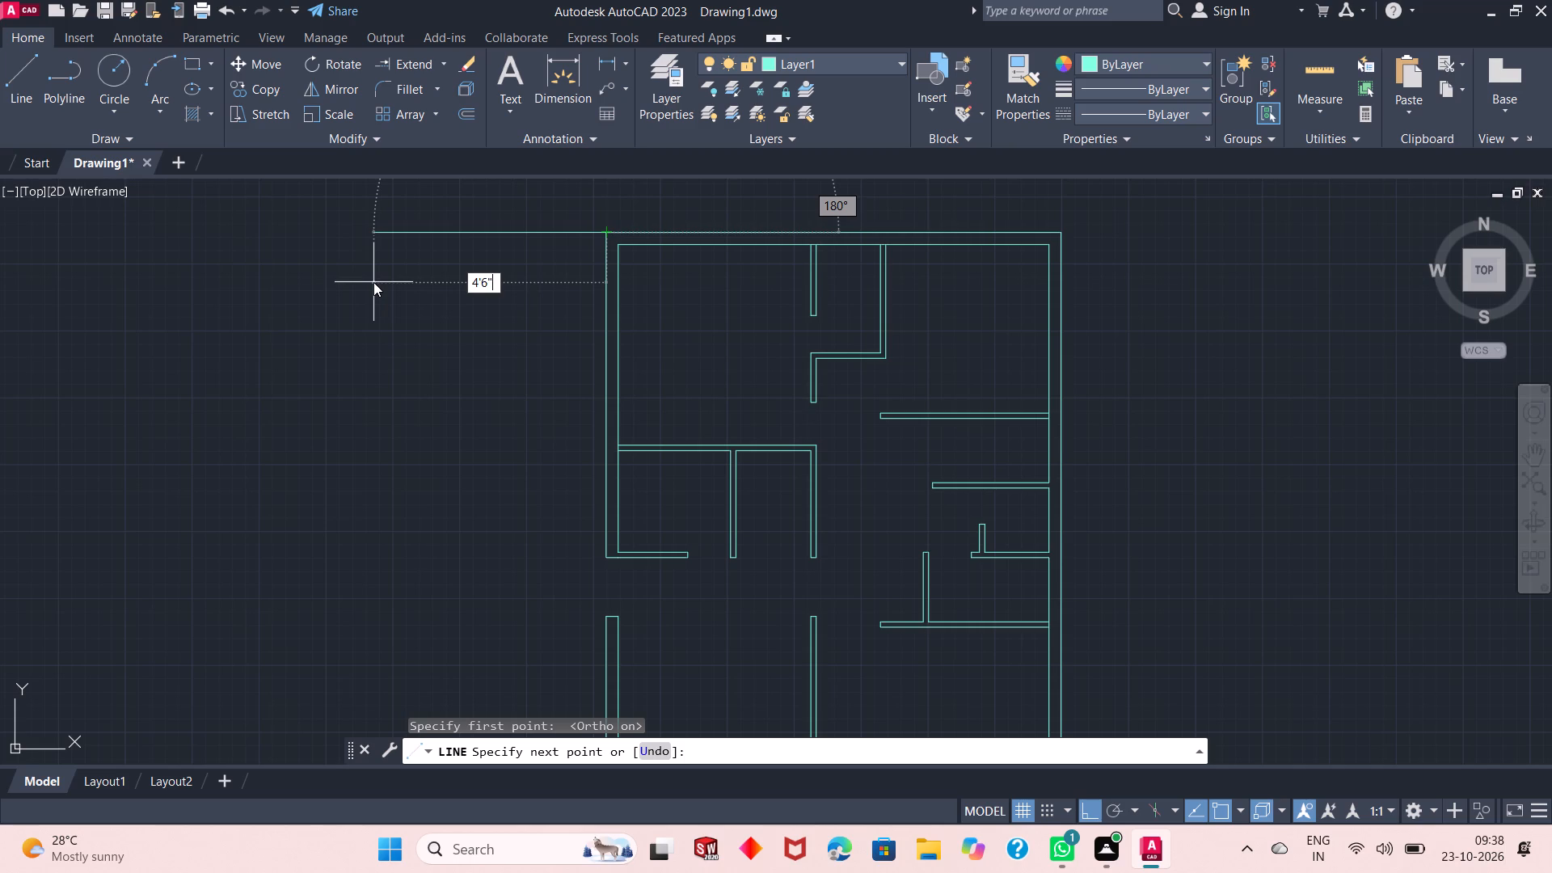
{"action": "key", "text": "BackSpace"}
{"action": "key", "text": "BackSpace"}
{"action": "type", "text": "10"}
{"action": "key", "text": "shift+quotedbl"}
{"action": "key", "text": "Return"}
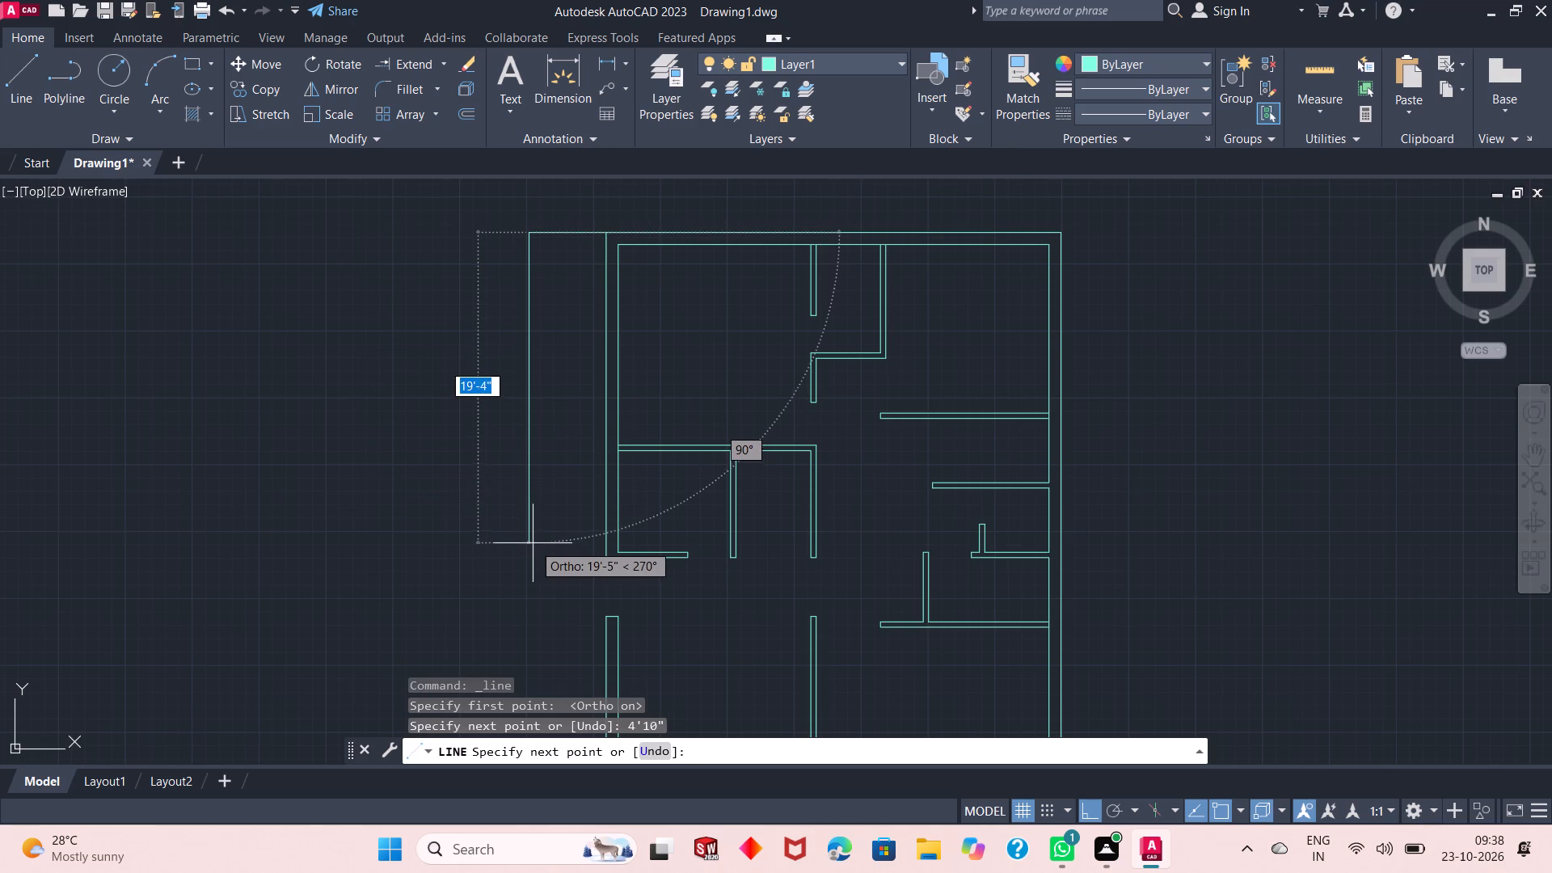
Continue the line 56' south along the west side of the building.
{"action": "scroll", "coordinate": [530, 537], "scroll_direction": "down", "scroll_amount": 2}
{"action": "scroll", "coordinate": [513, 497], "scroll_direction": "up", "scroll_amount": 3}
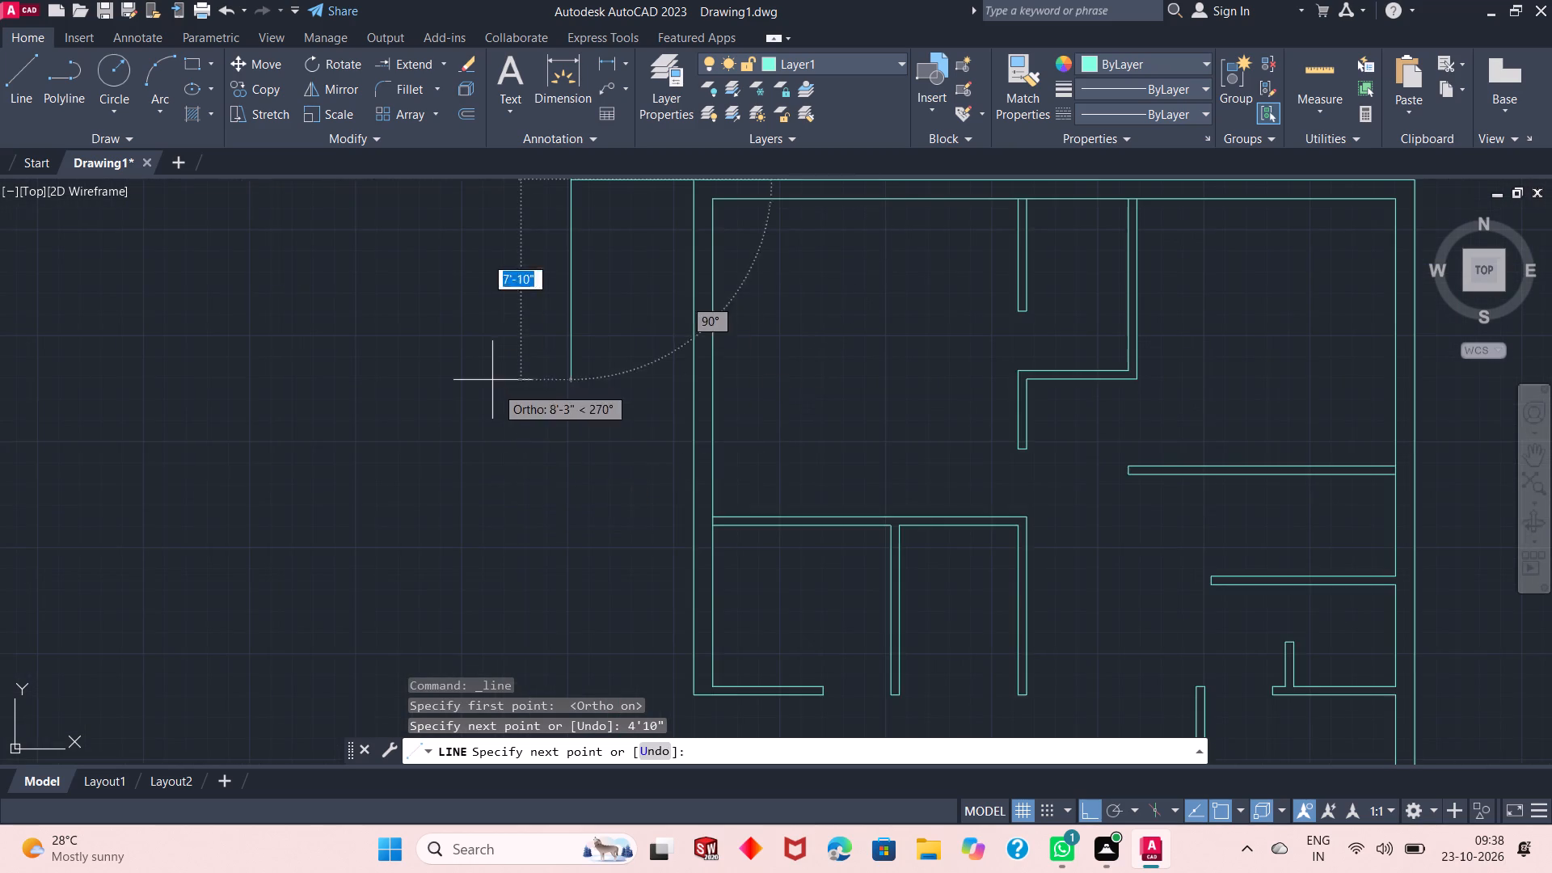
{"action": "scroll", "coordinate": [492, 379], "scroll_direction": "down", "scroll_amount": 4}
{"action": "scroll", "coordinate": [491, 578], "scroll_direction": "up", "scroll_amount": 2}
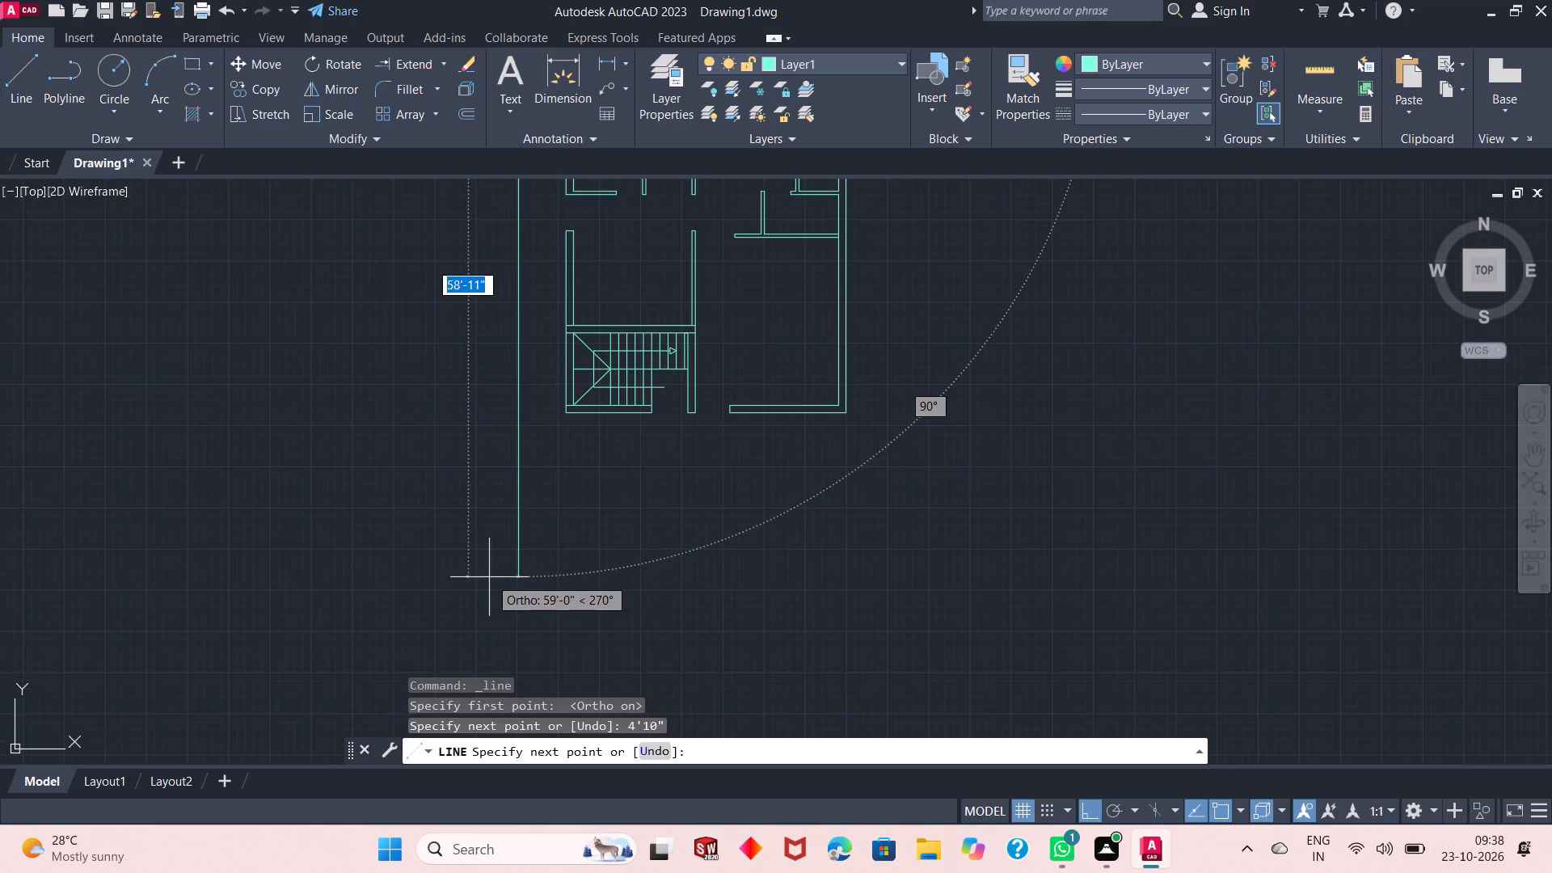
{"action": "type", "text": "56'."}
{"action": "key", "text": "Return"}
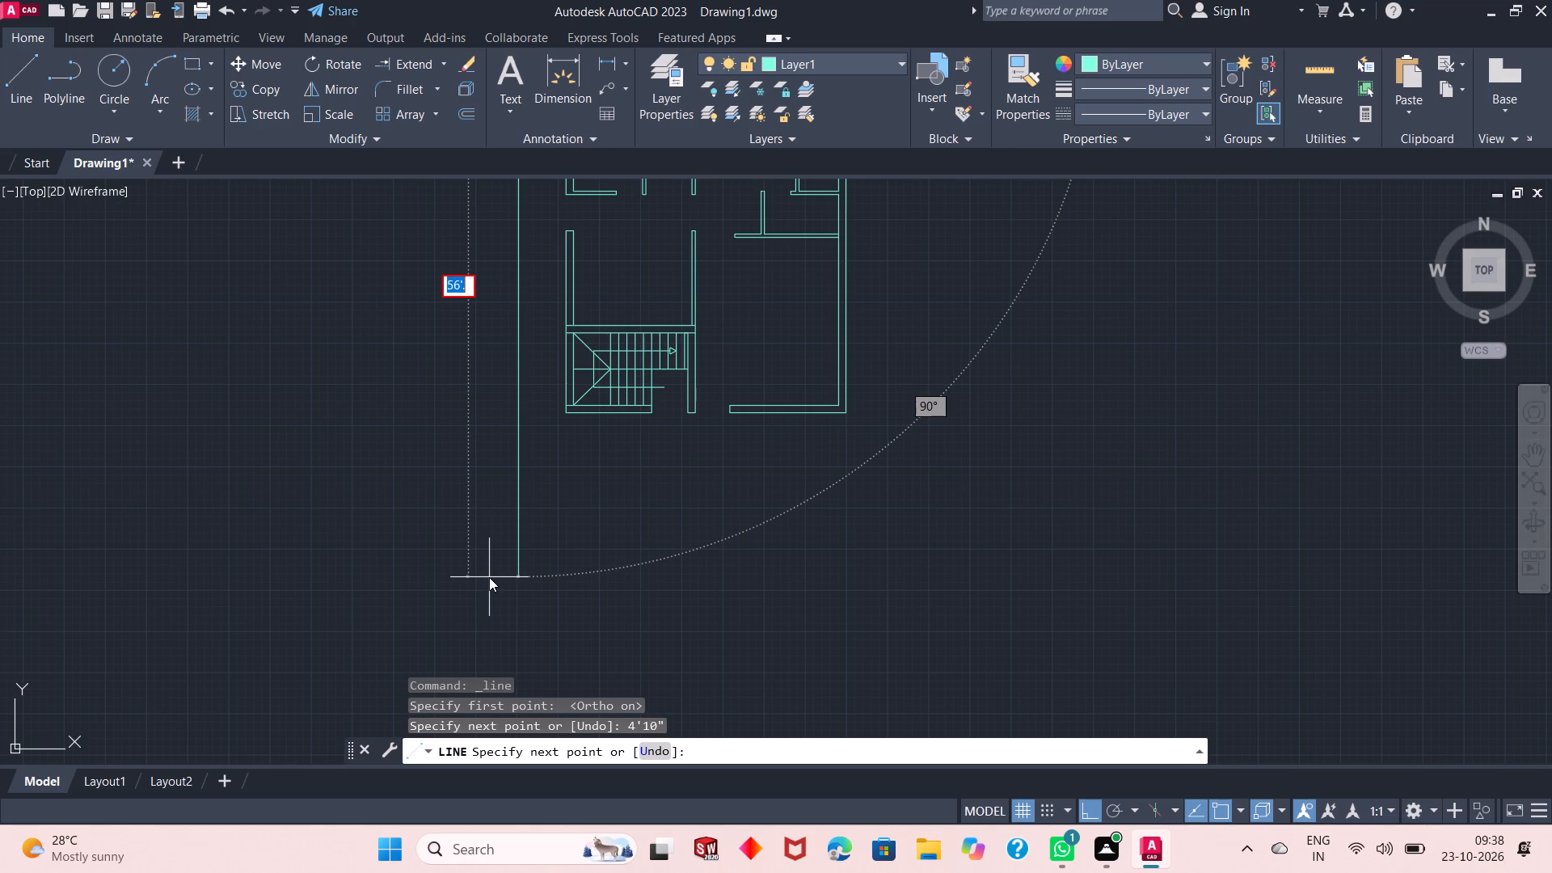
{"action": "key", "text": "BackSpace"}
{"action": "type", "text": "56'"}
{"action": "key", "text": "Return"}
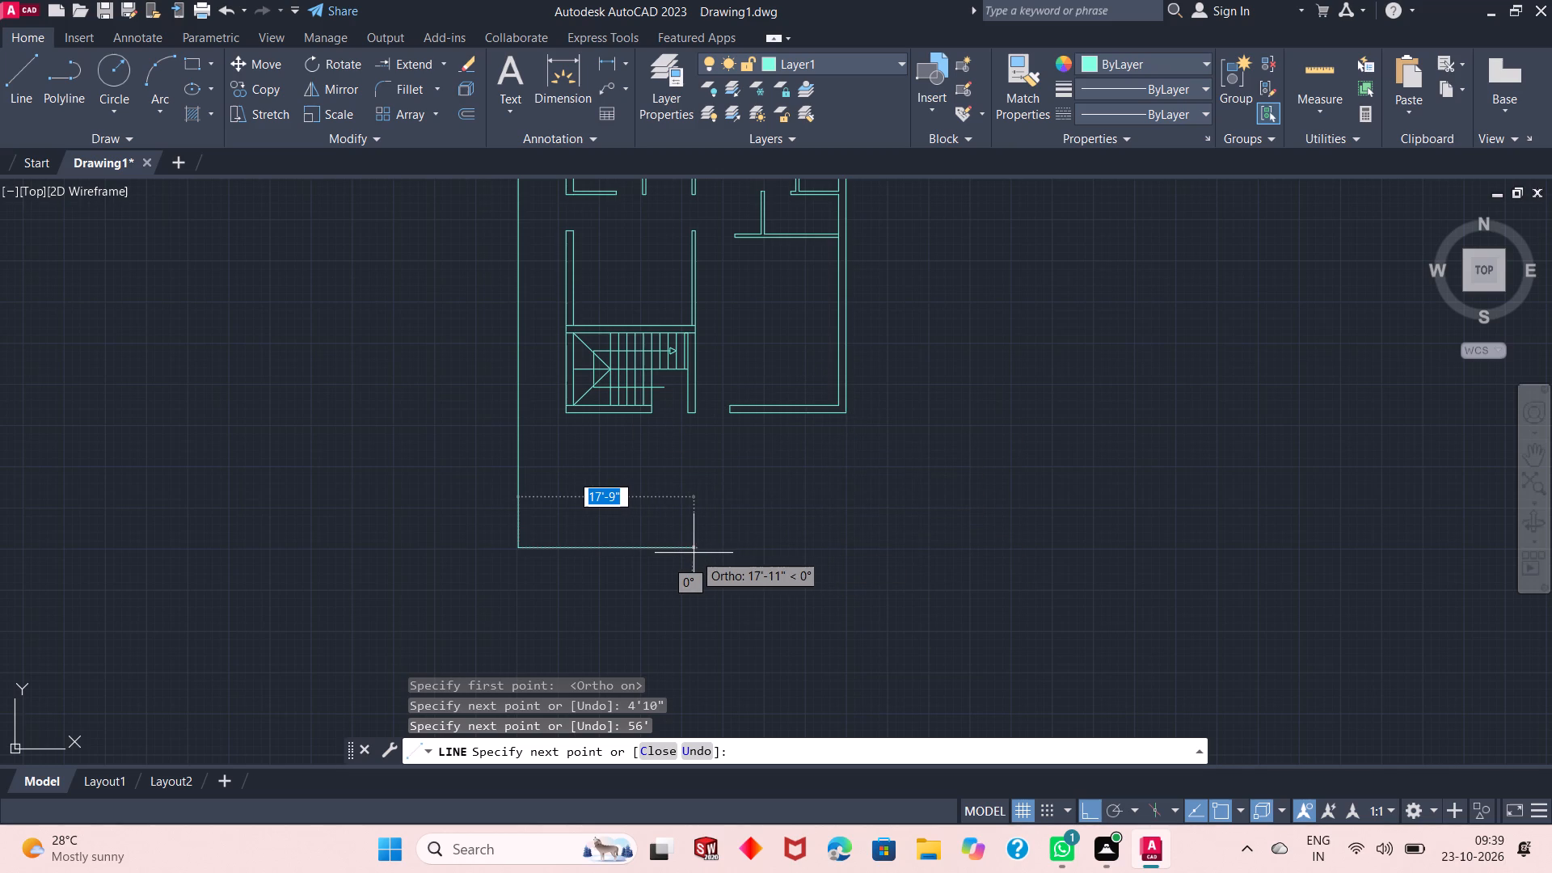
Continue the line east along the south side with a 4'10" segment followed by a 28'4" segment.
{"action": "type", "text": "4'6"}
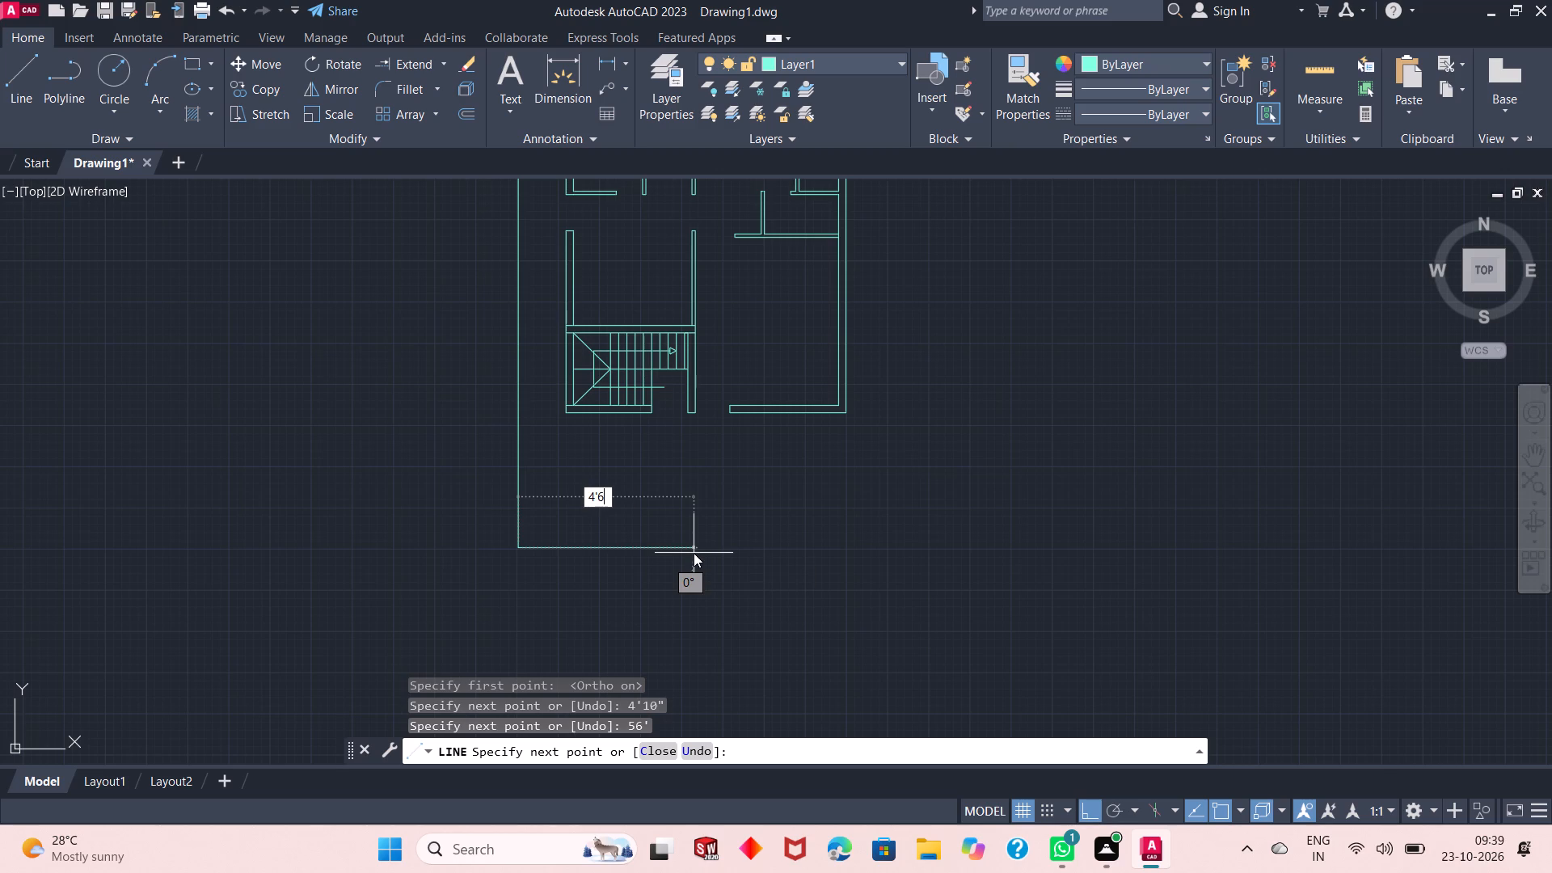
{"action": "key", "text": "BackSpace"}
{"action": "type", "text": "10"}
{"action": "key", "text": "shift+quotedbl"}
{"action": "key", "text": "Return"}
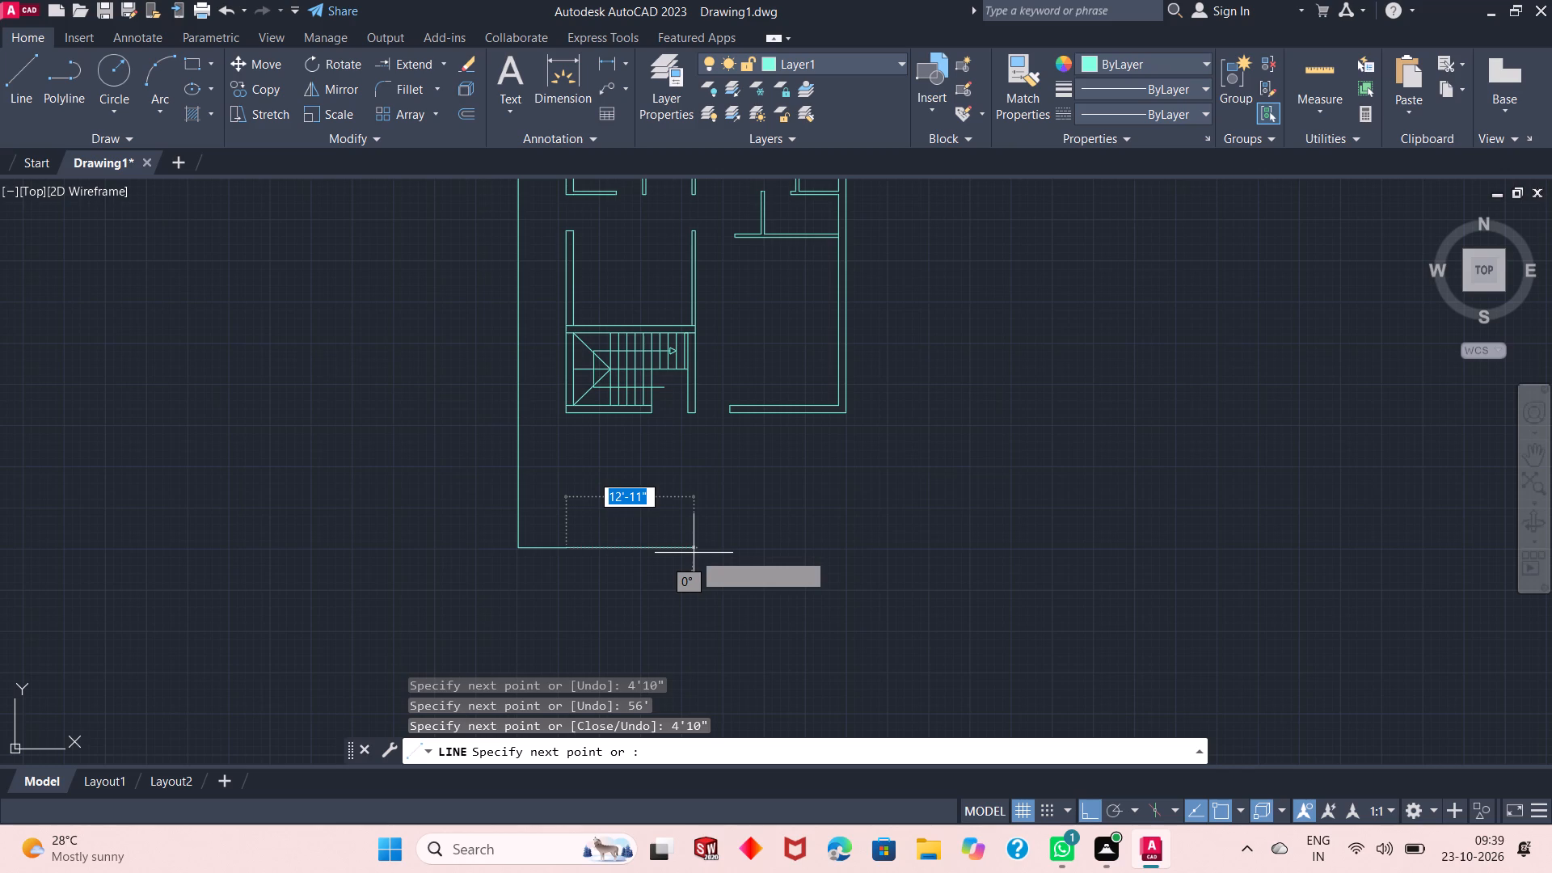
{"action": "key", "text": "2"}
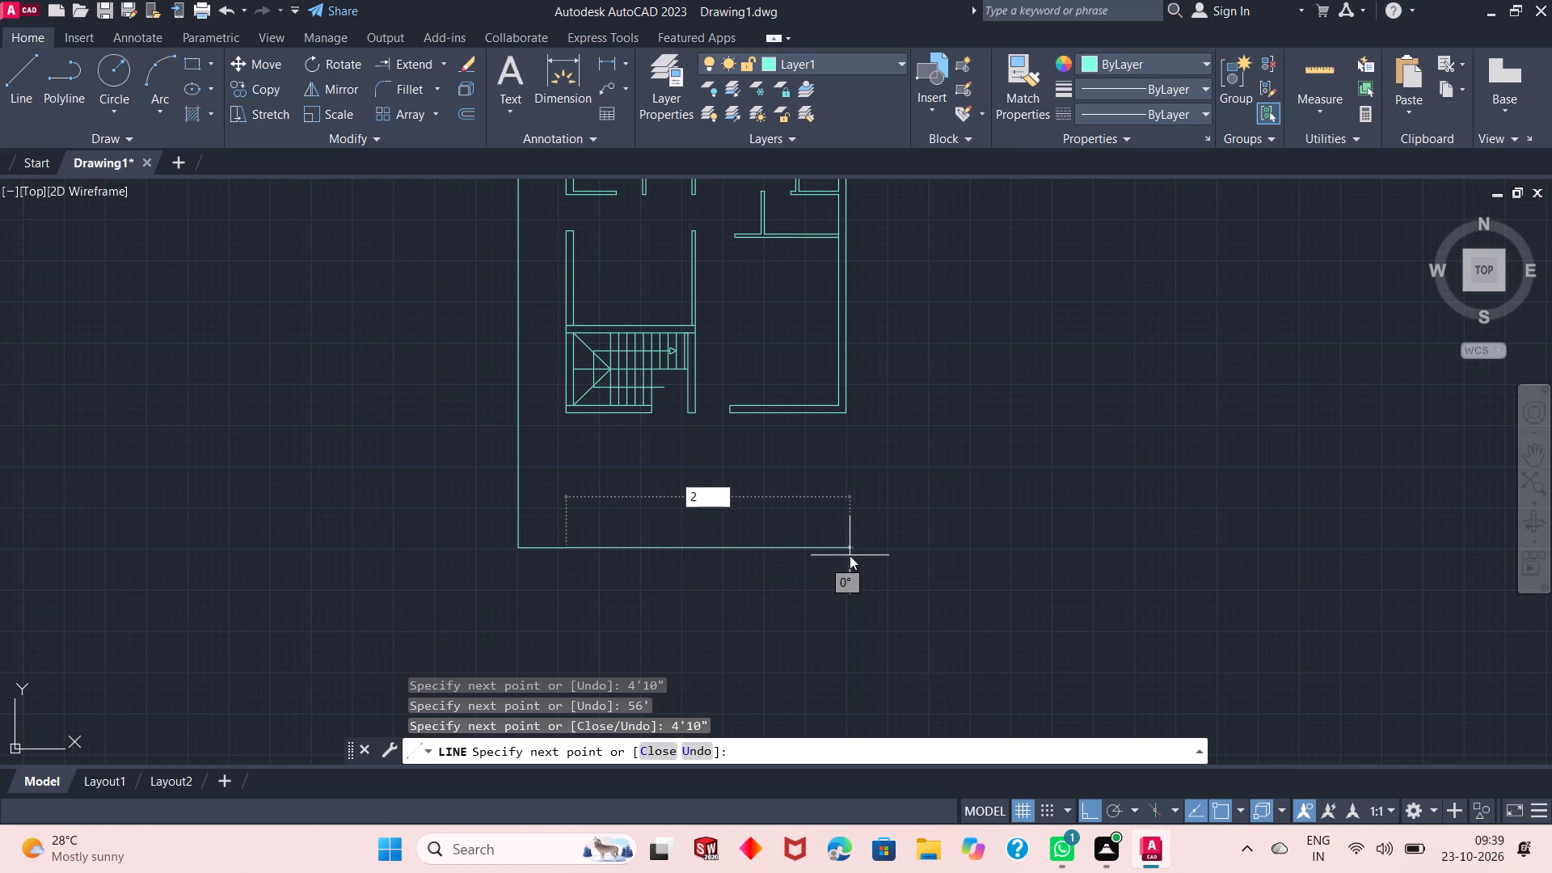
{"action": "key", "text": "8"}
{"action": "key", "text": "apostrophe"}
{"action": "key", "text": "4"}
{"action": "key", "text": "shift+quotedbl"}
{"action": "key", "text": "Return"}
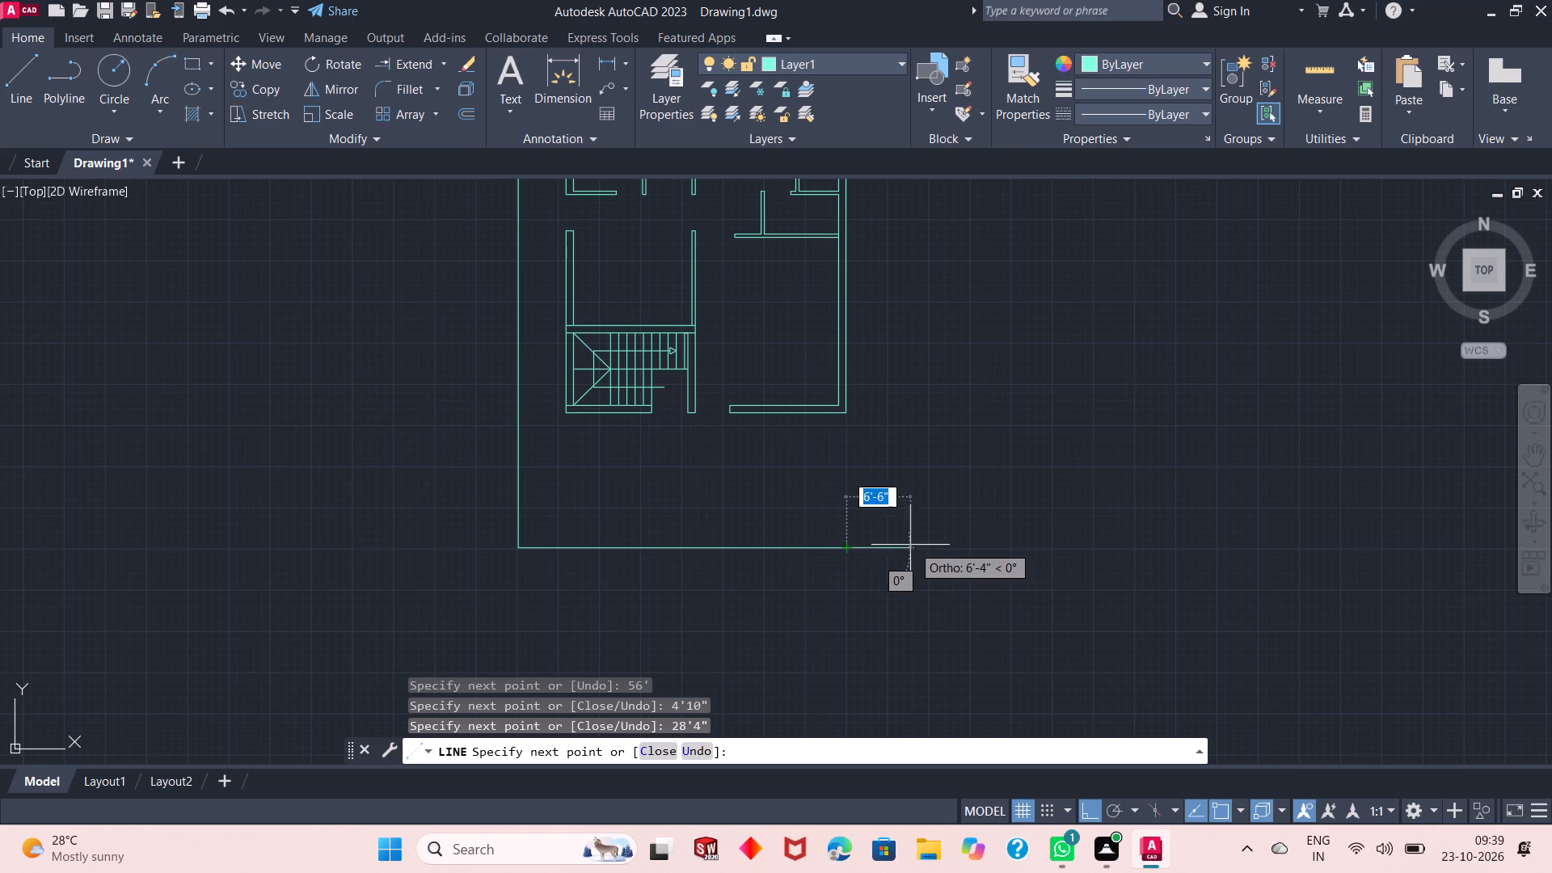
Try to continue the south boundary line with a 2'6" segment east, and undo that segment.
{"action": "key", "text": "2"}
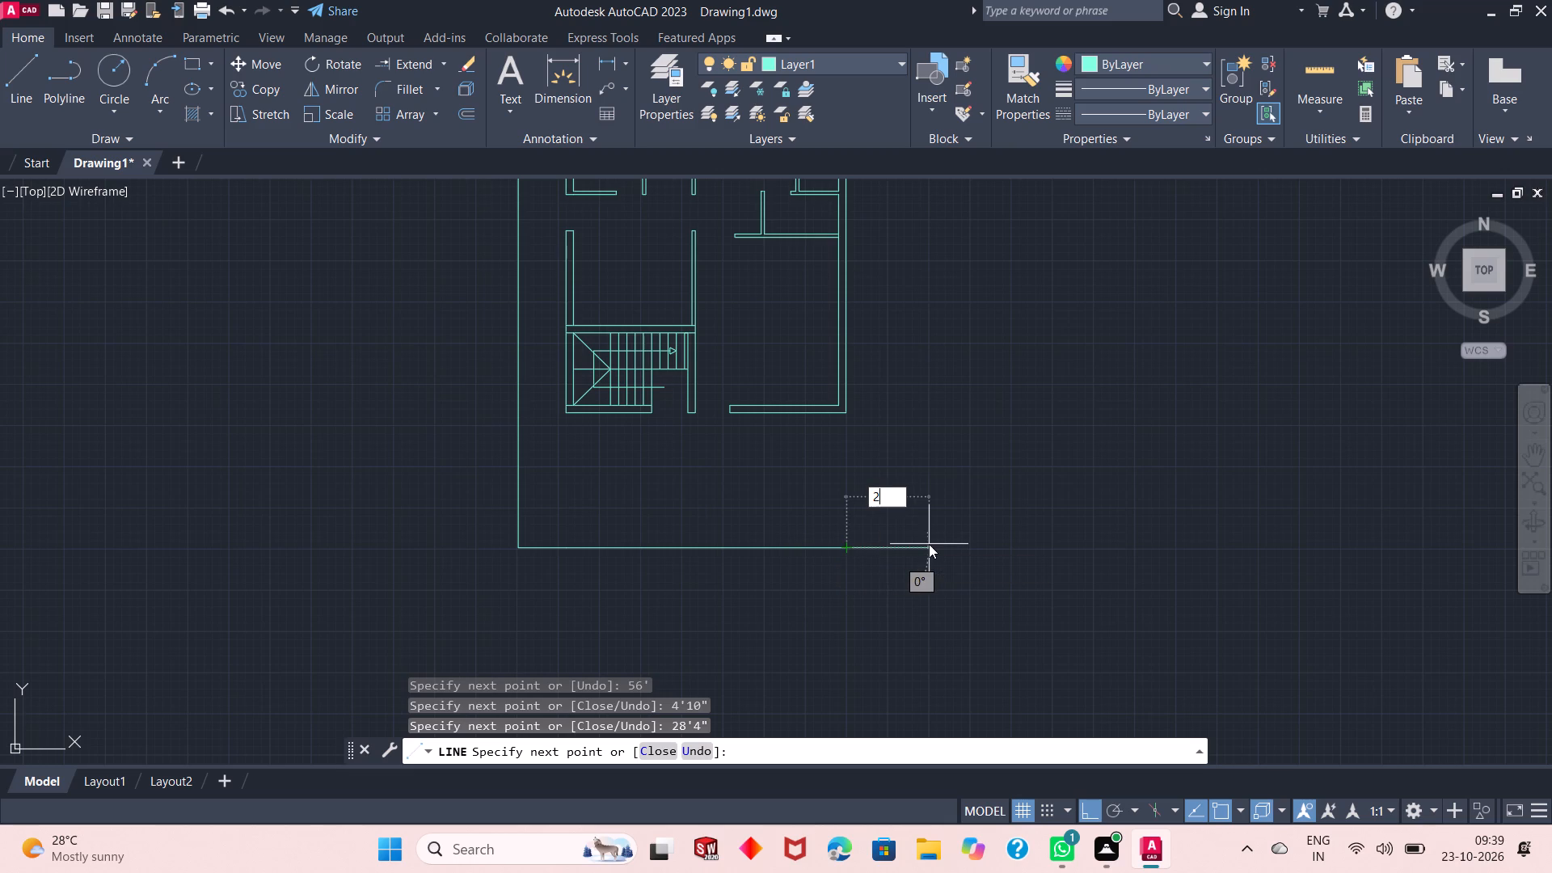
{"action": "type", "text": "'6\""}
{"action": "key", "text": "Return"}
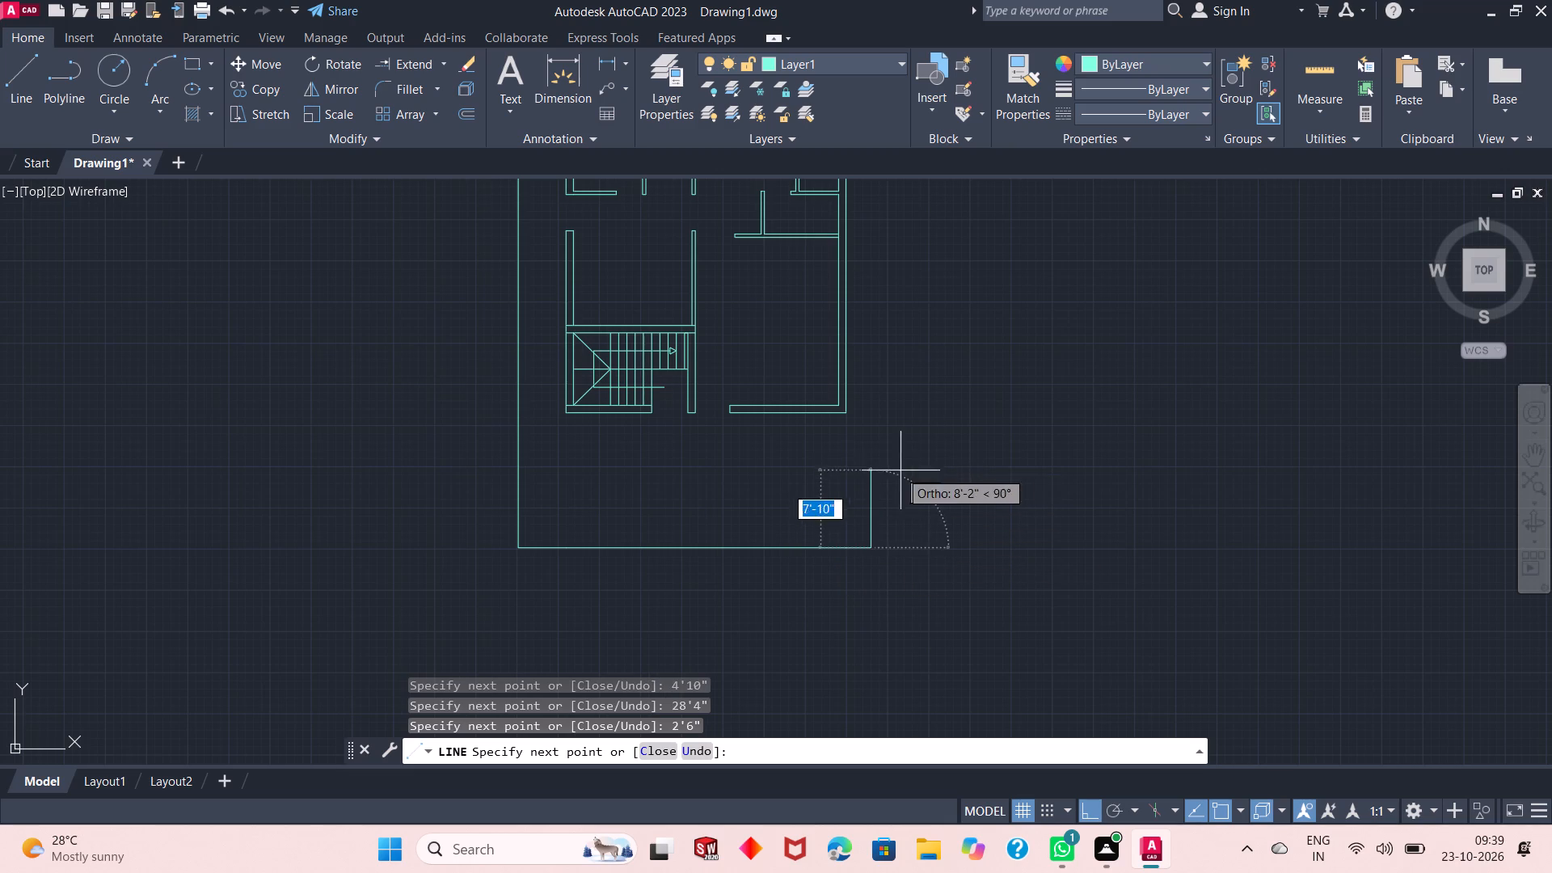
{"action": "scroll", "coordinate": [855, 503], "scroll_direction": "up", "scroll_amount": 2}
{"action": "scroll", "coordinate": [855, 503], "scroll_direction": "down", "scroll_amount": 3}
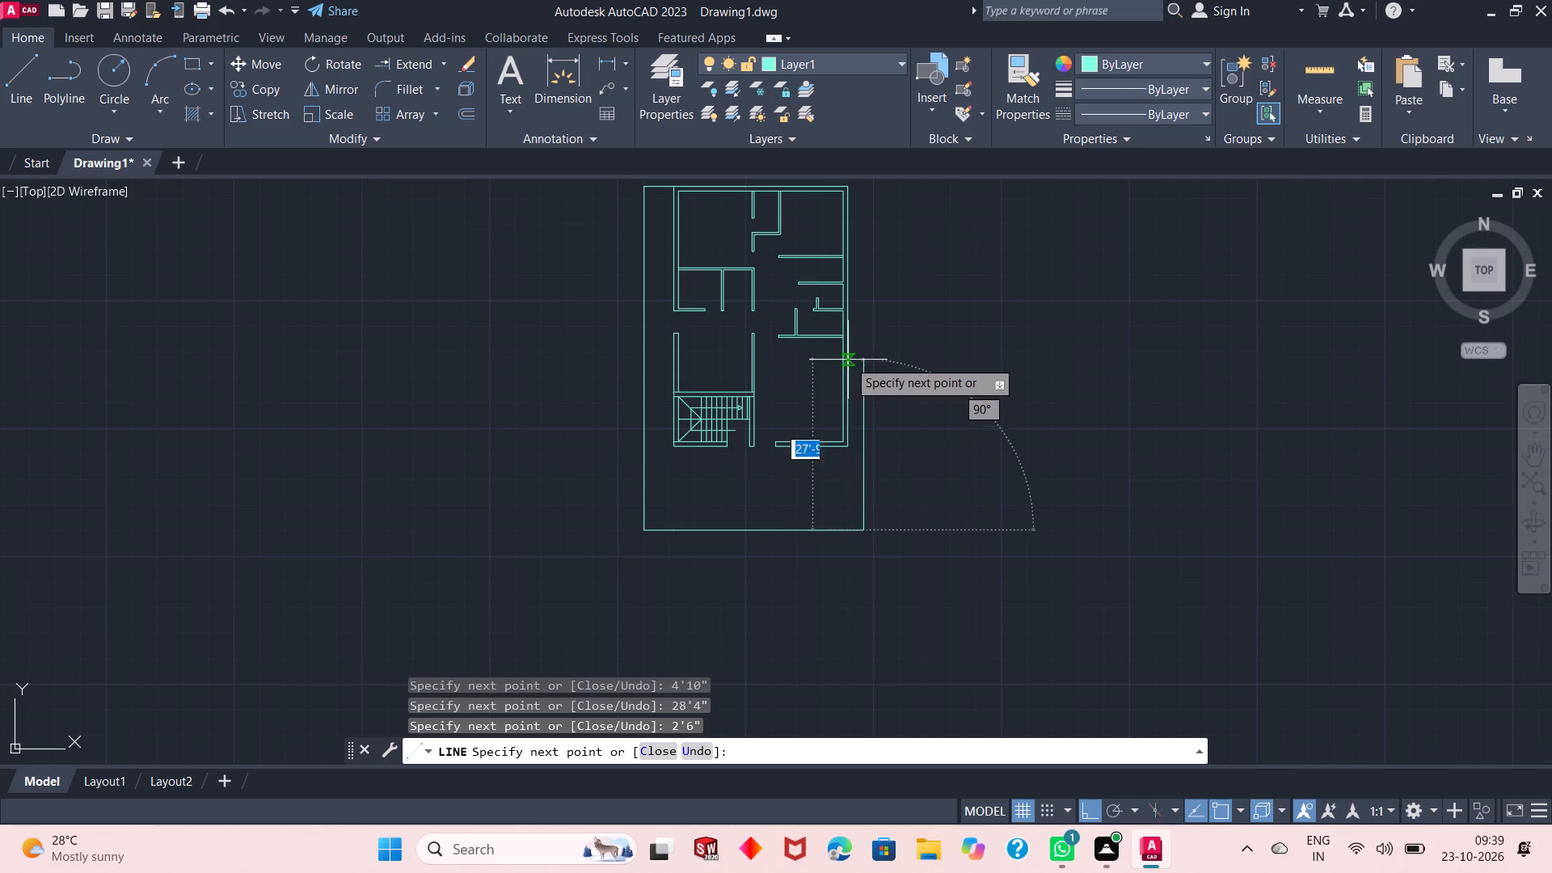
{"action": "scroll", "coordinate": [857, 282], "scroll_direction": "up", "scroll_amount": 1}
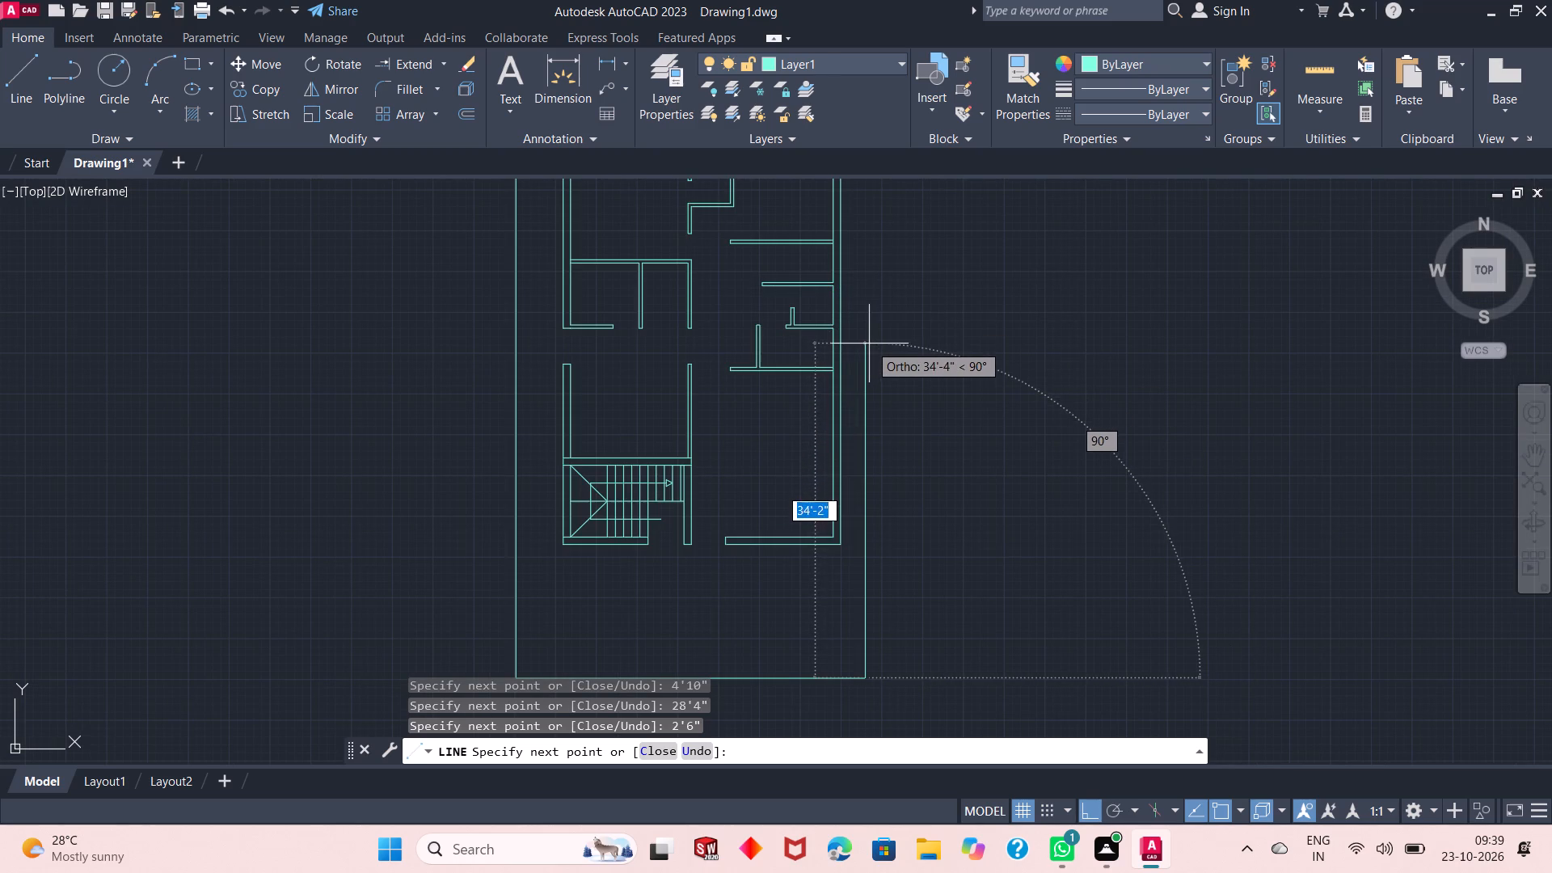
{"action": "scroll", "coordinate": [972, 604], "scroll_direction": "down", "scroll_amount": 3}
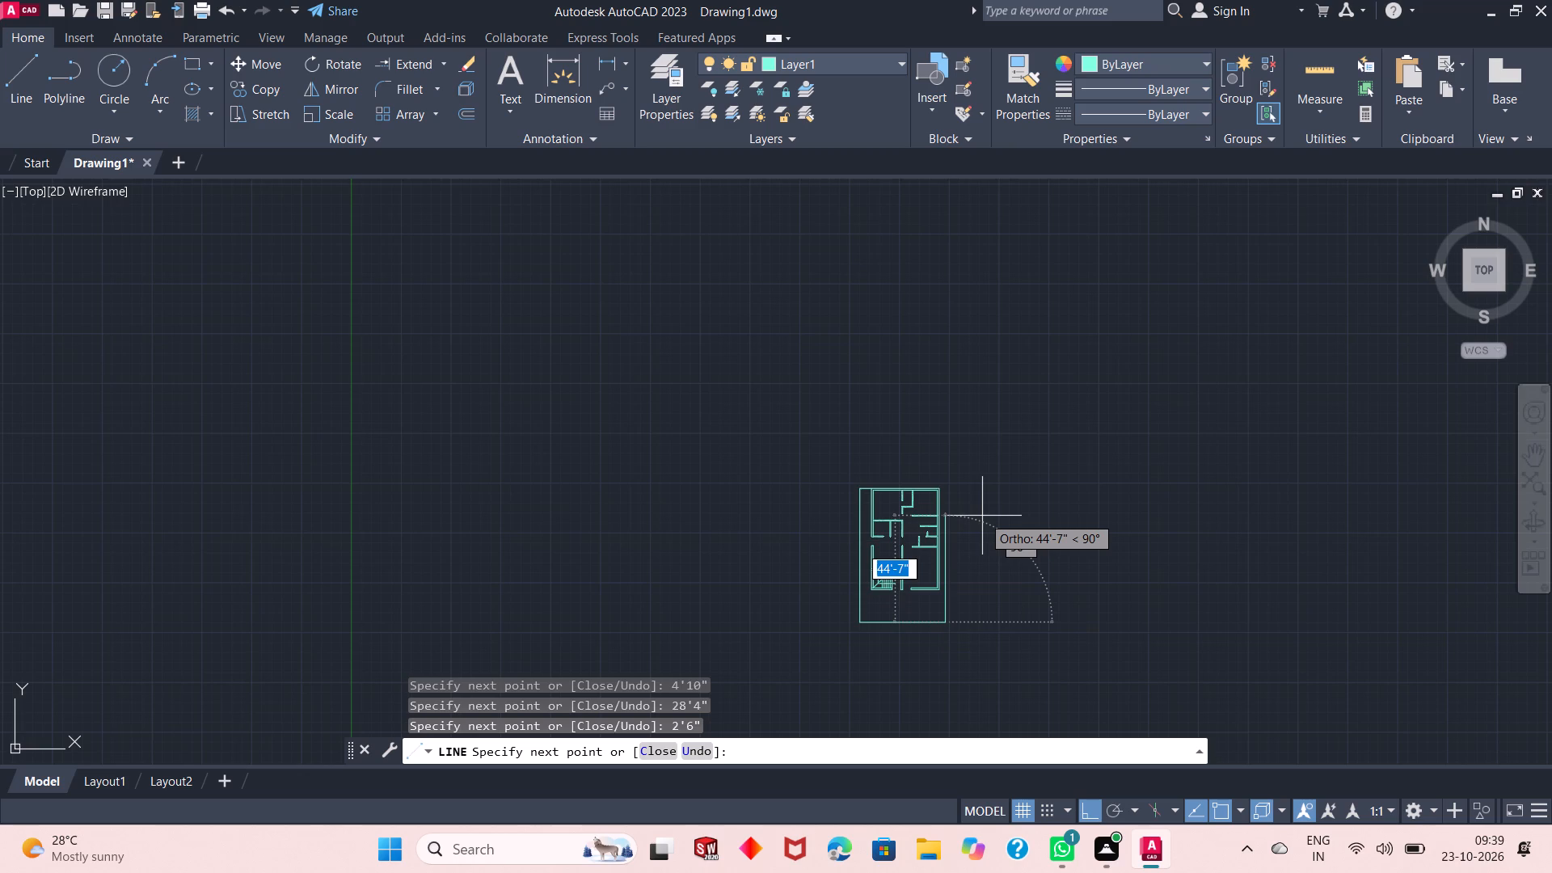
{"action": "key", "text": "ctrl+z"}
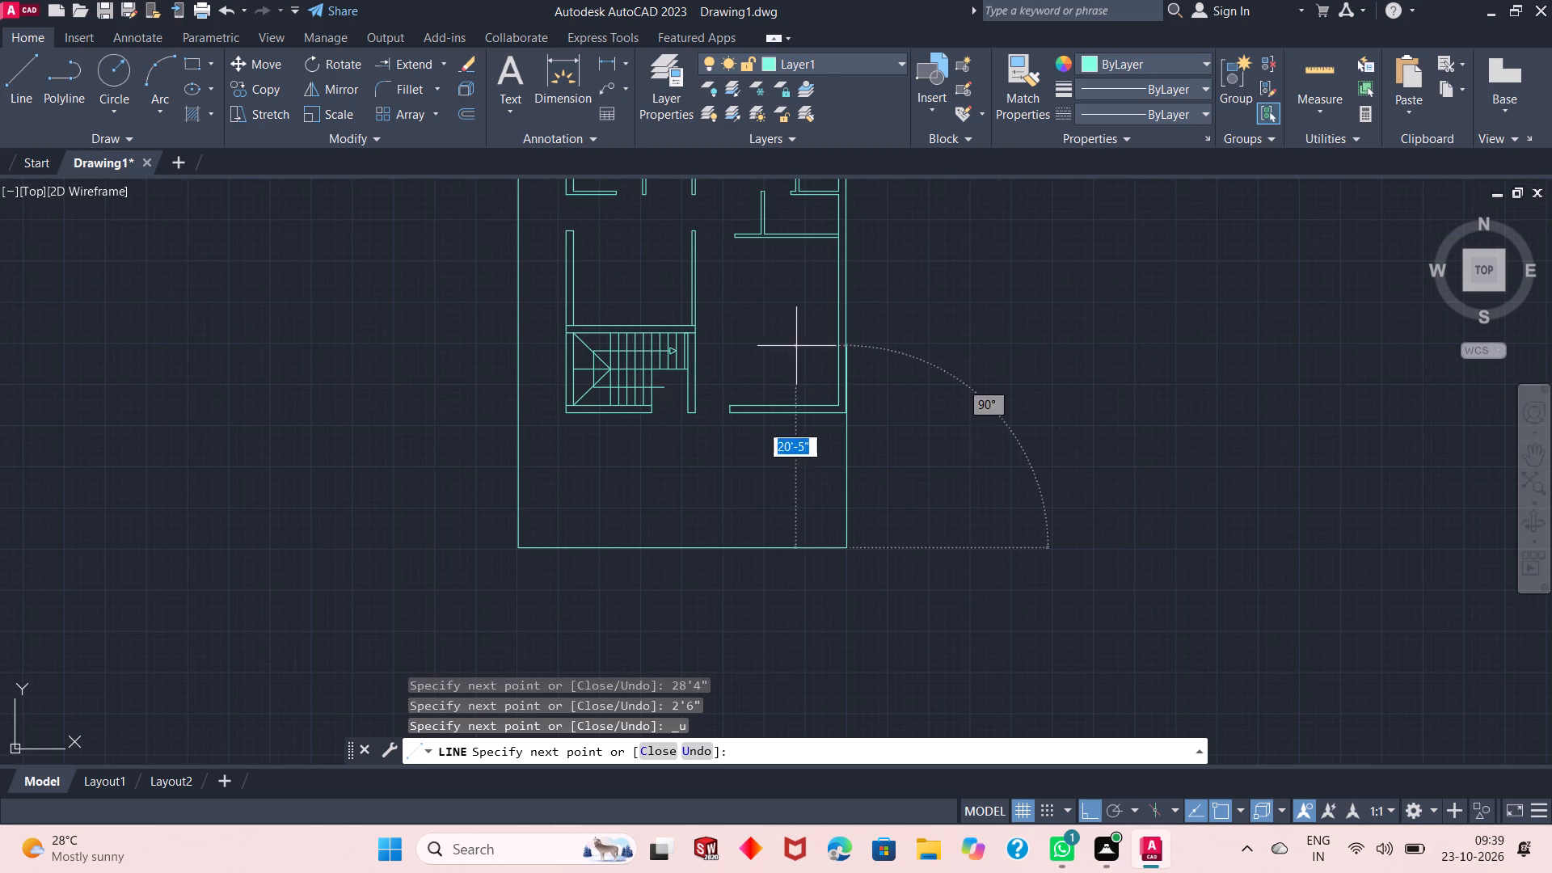
Continue the boundary line 2'10" east, and 56' north until level with the building's north wall.
{"action": "type", "text": "2'10\""}
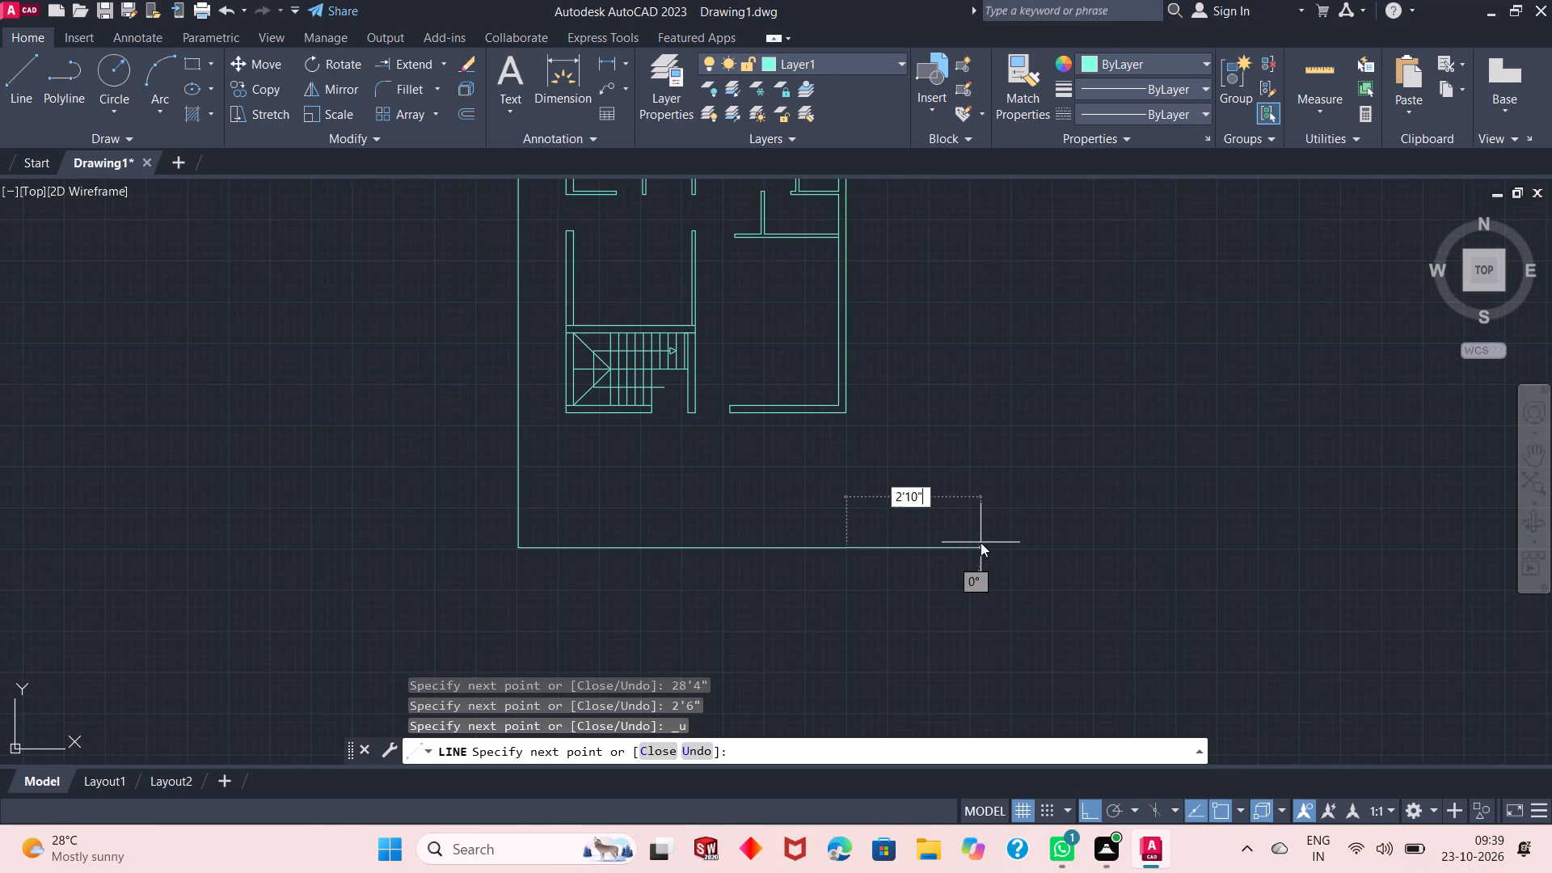
{"action": "key", "text": "Return"}
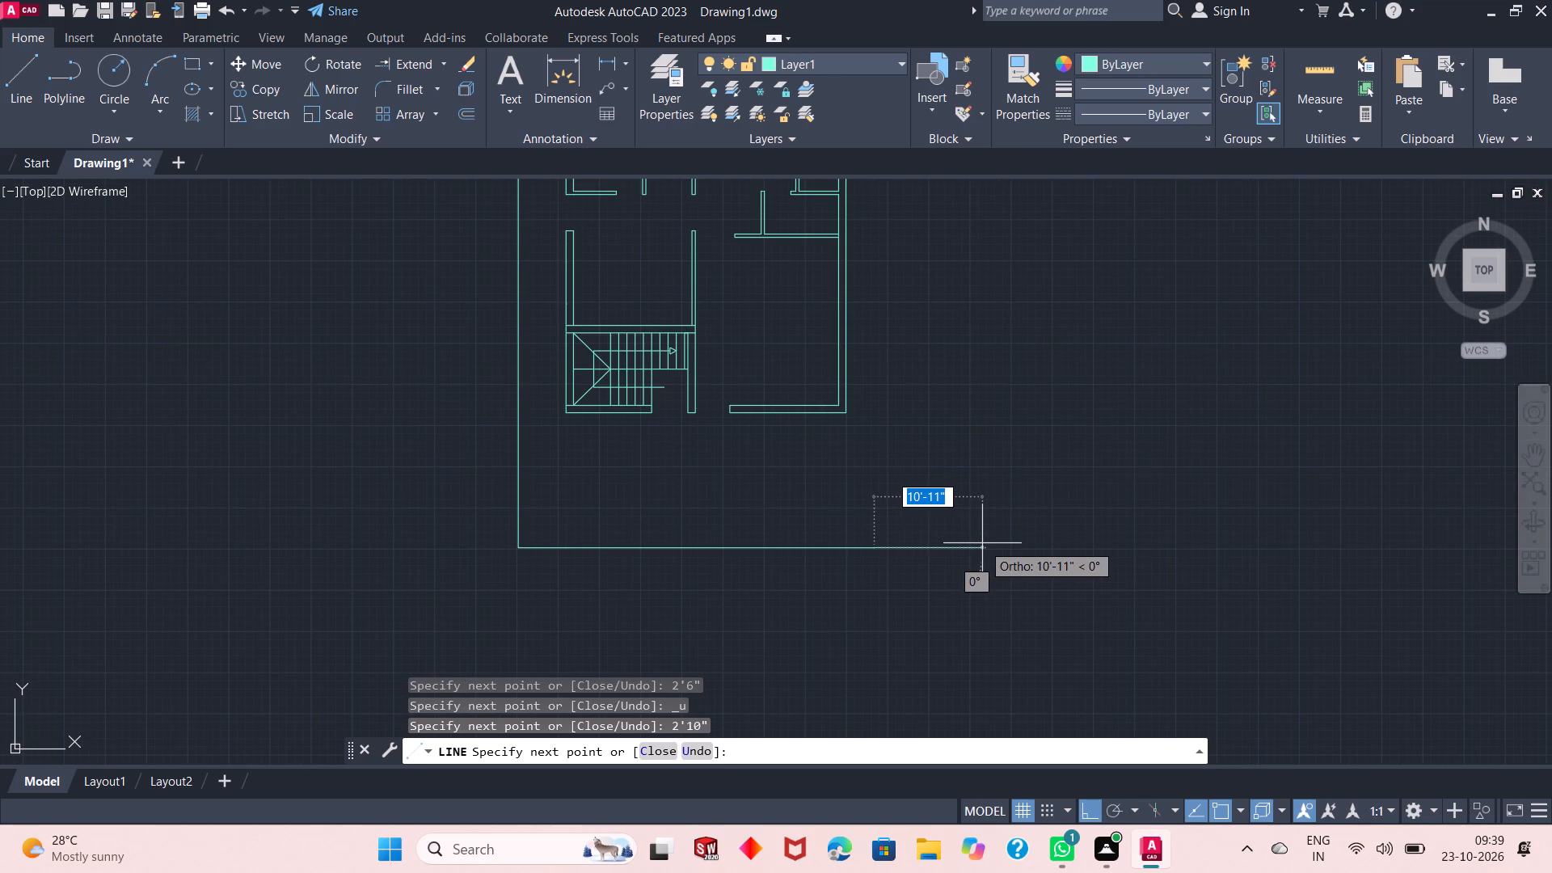
{"action": "scroll", "coordinate": [835, 509], "scroll_direction": "down", "scroll_amount": 2}
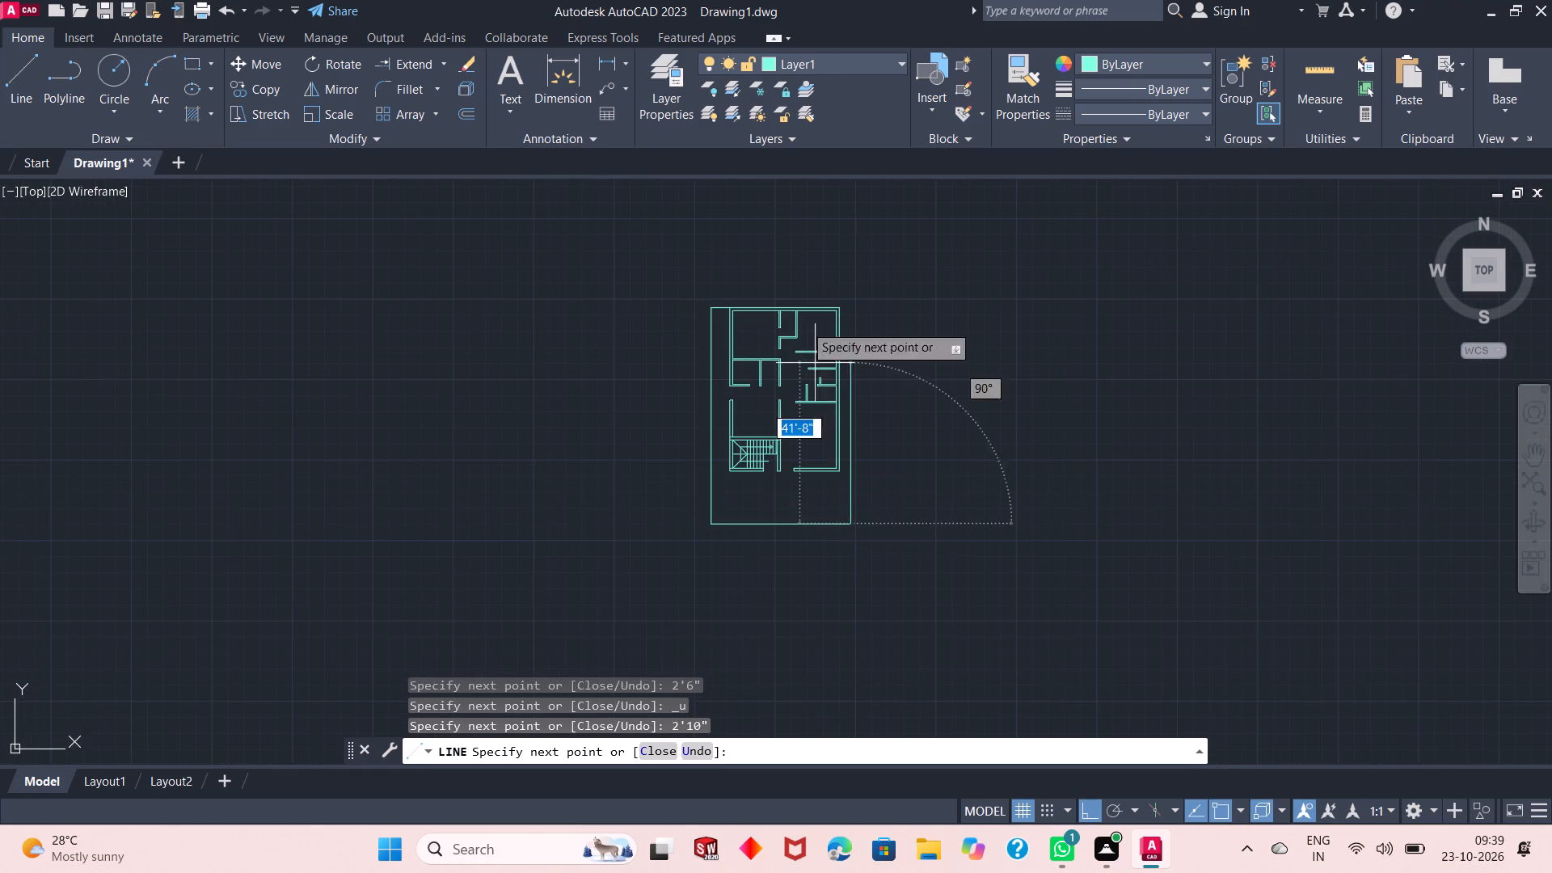
{"action": "scroll", "coordinate": [797, 280], "scroll_direction": "up", "scroll_amount": 2}
{"action": "scroll", "coordinate": [926, 373], "scroll_direction": "up", "scroll_amount": 2}
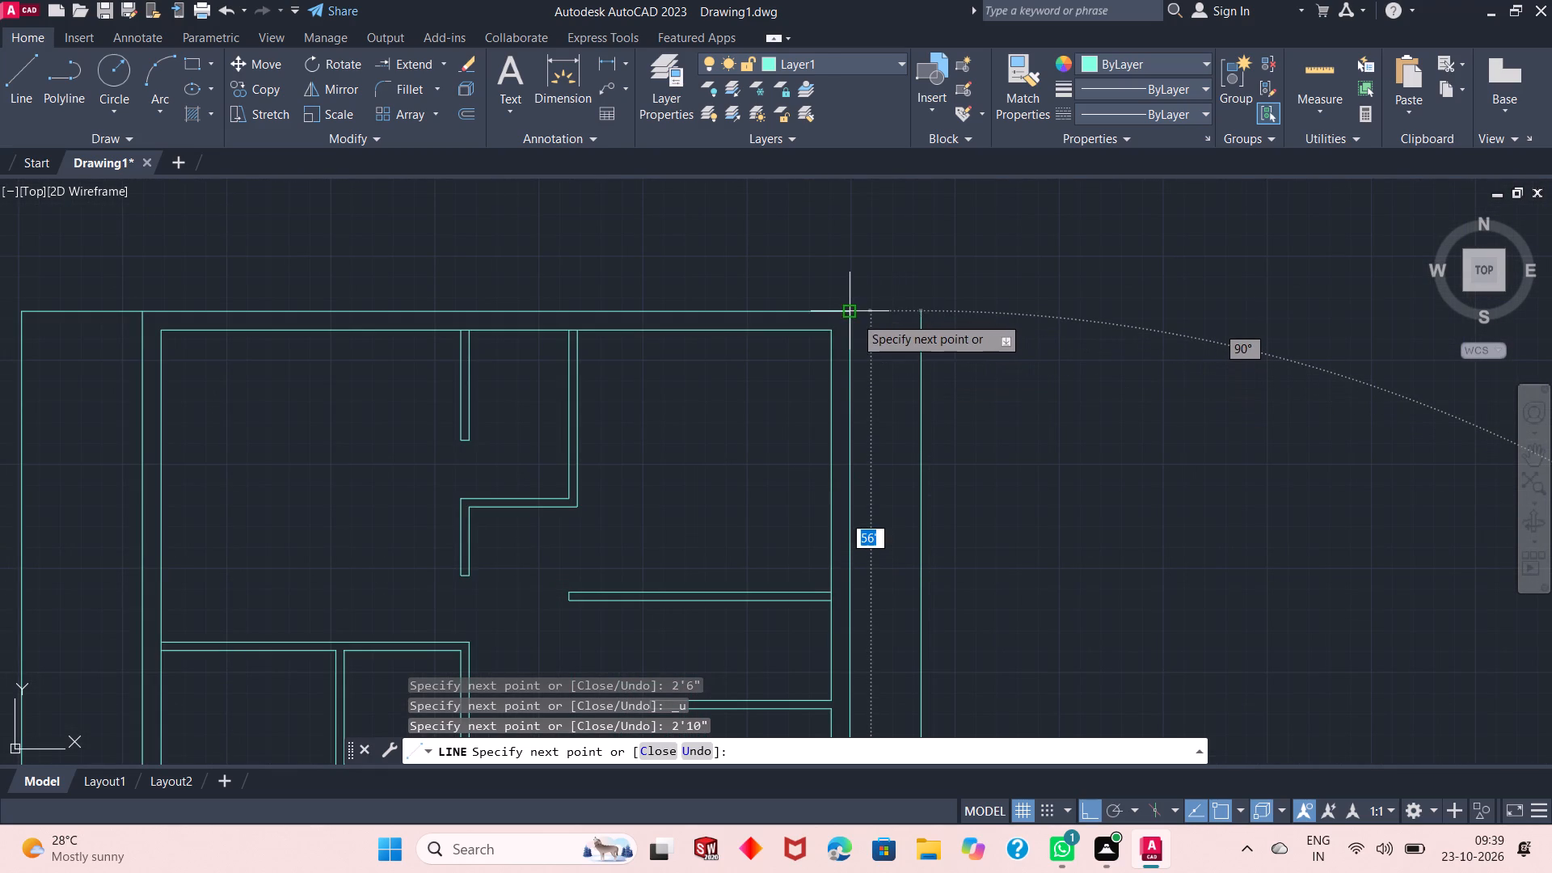
{"action": "left_click", "coordinate": [921, 312]}
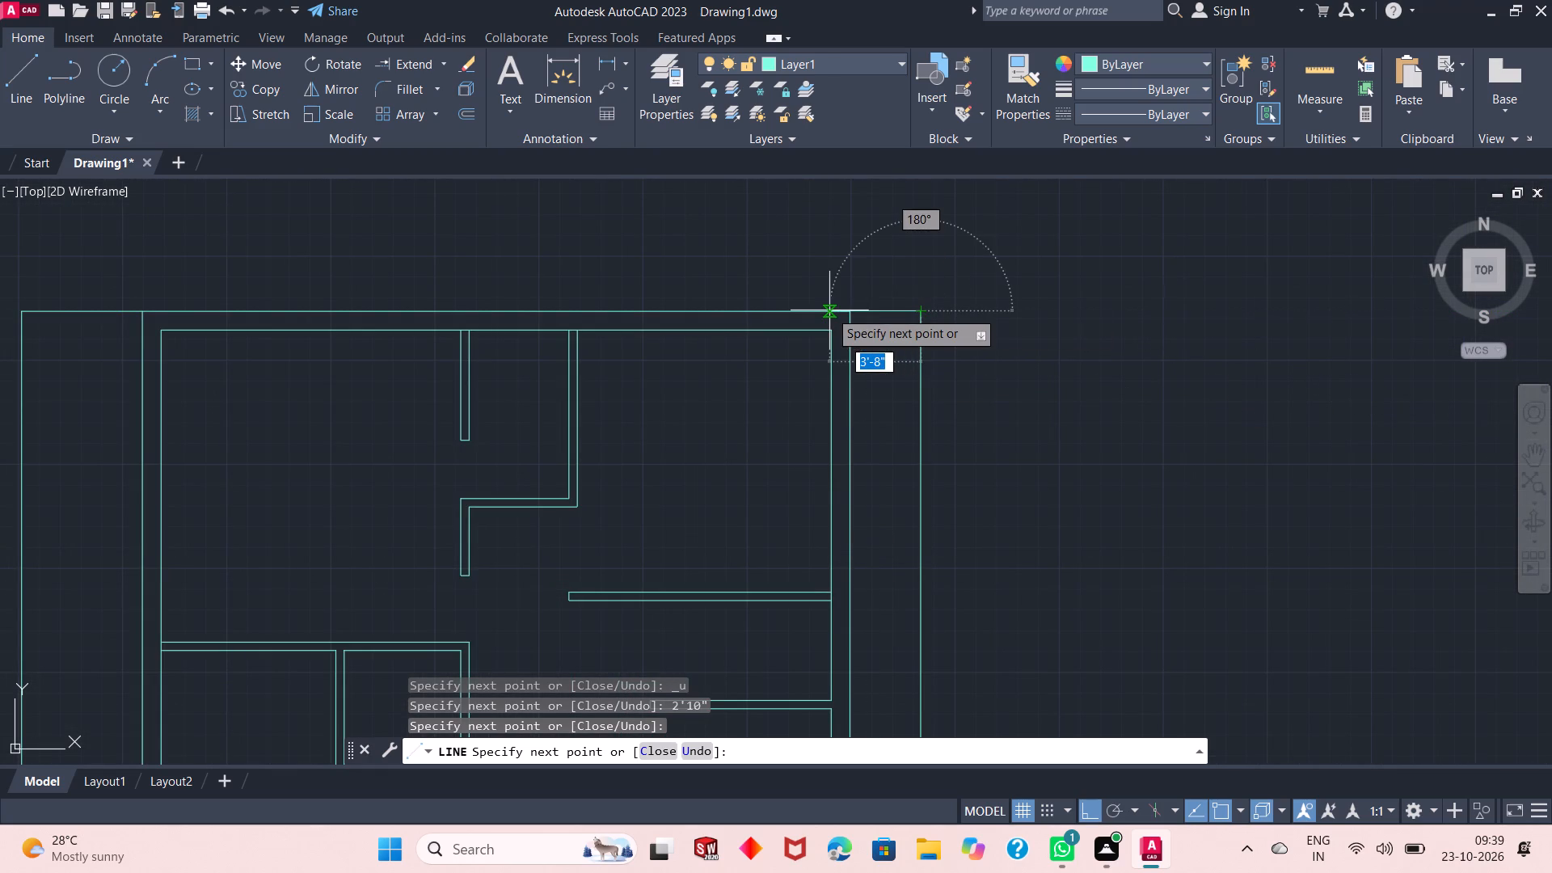
Close the boundary west to the northeast outer corner of the building and end the line.
{"action": "left_click", "coordinate": [852, 312]}
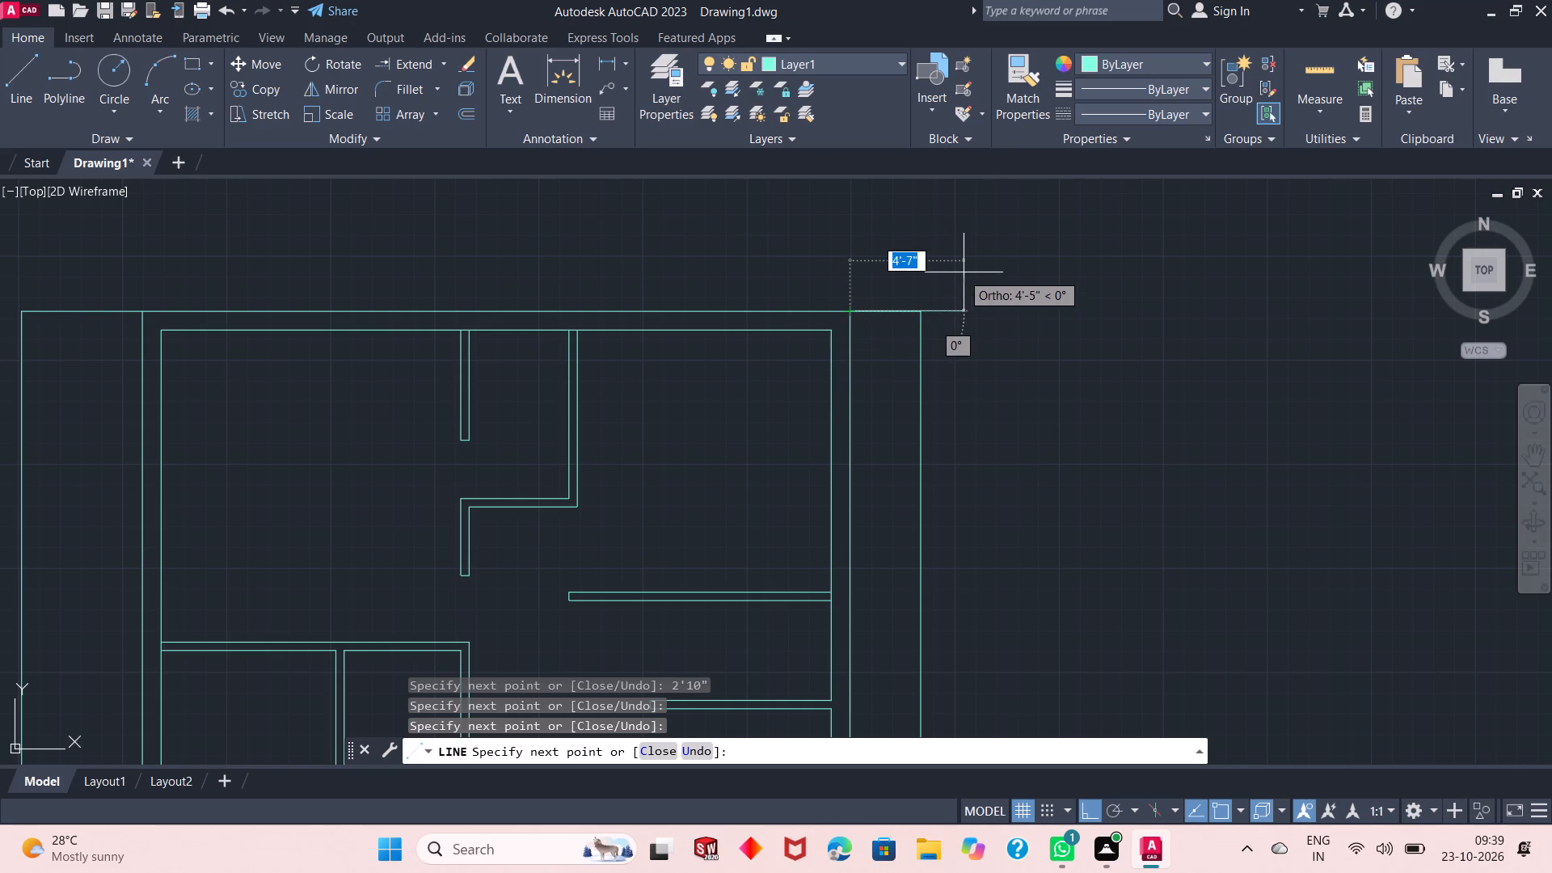
{"action": "right_click", "coordinate": [964, 272]}
{"action": "left_click", "coordinate": [992, 291]}
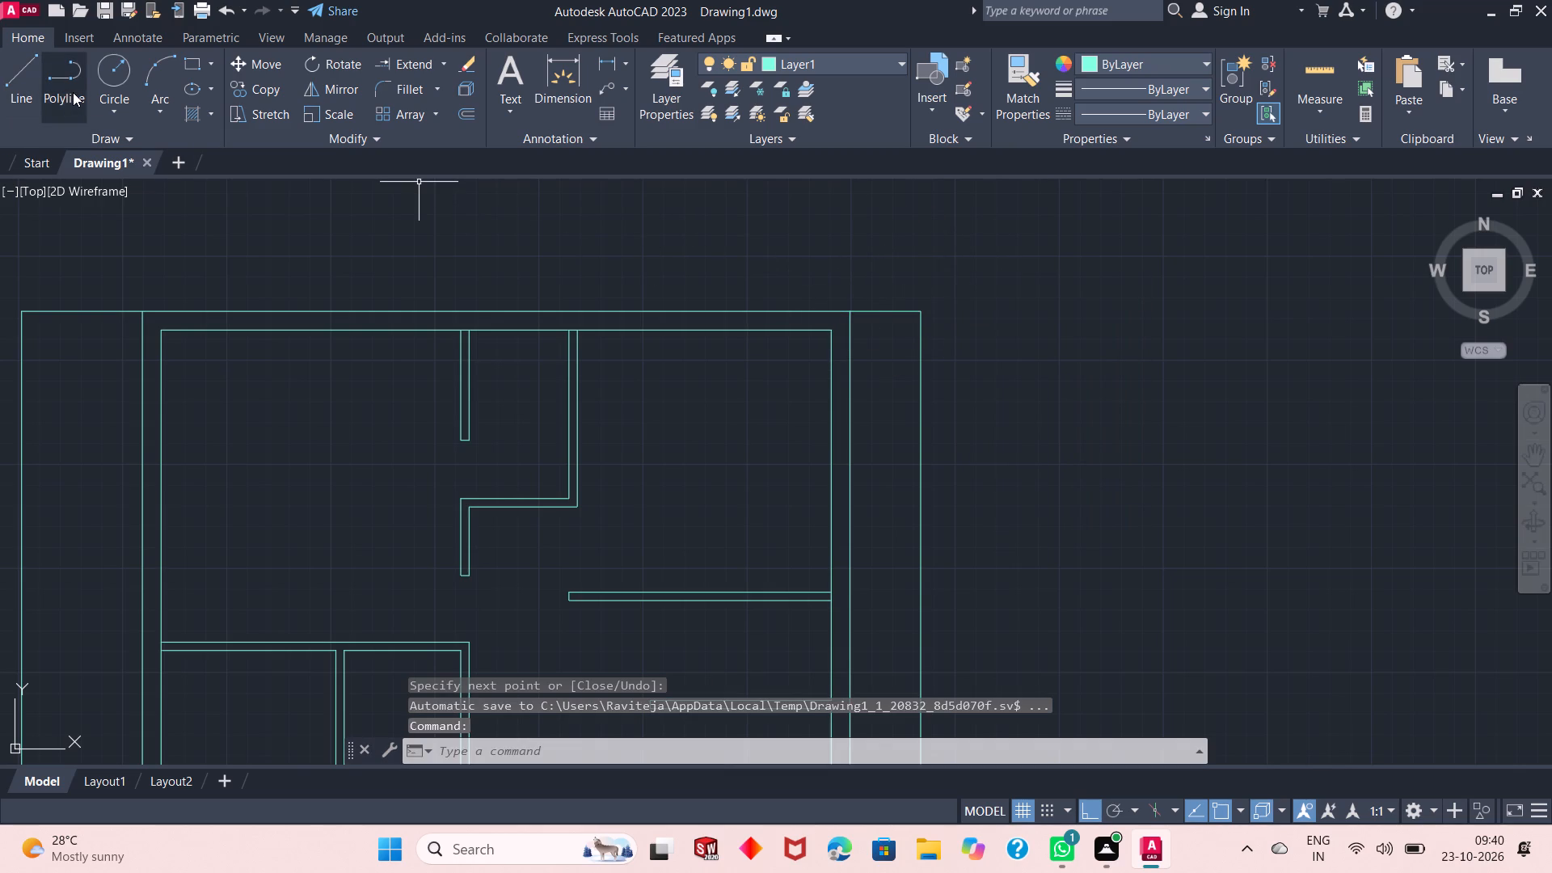
Start an inner boundary line at the northeast inner wall corner, crossing east to the wall's outer face and continuing 2'6" east.
{"action": "left_click", "coordinate": [13, 92]}
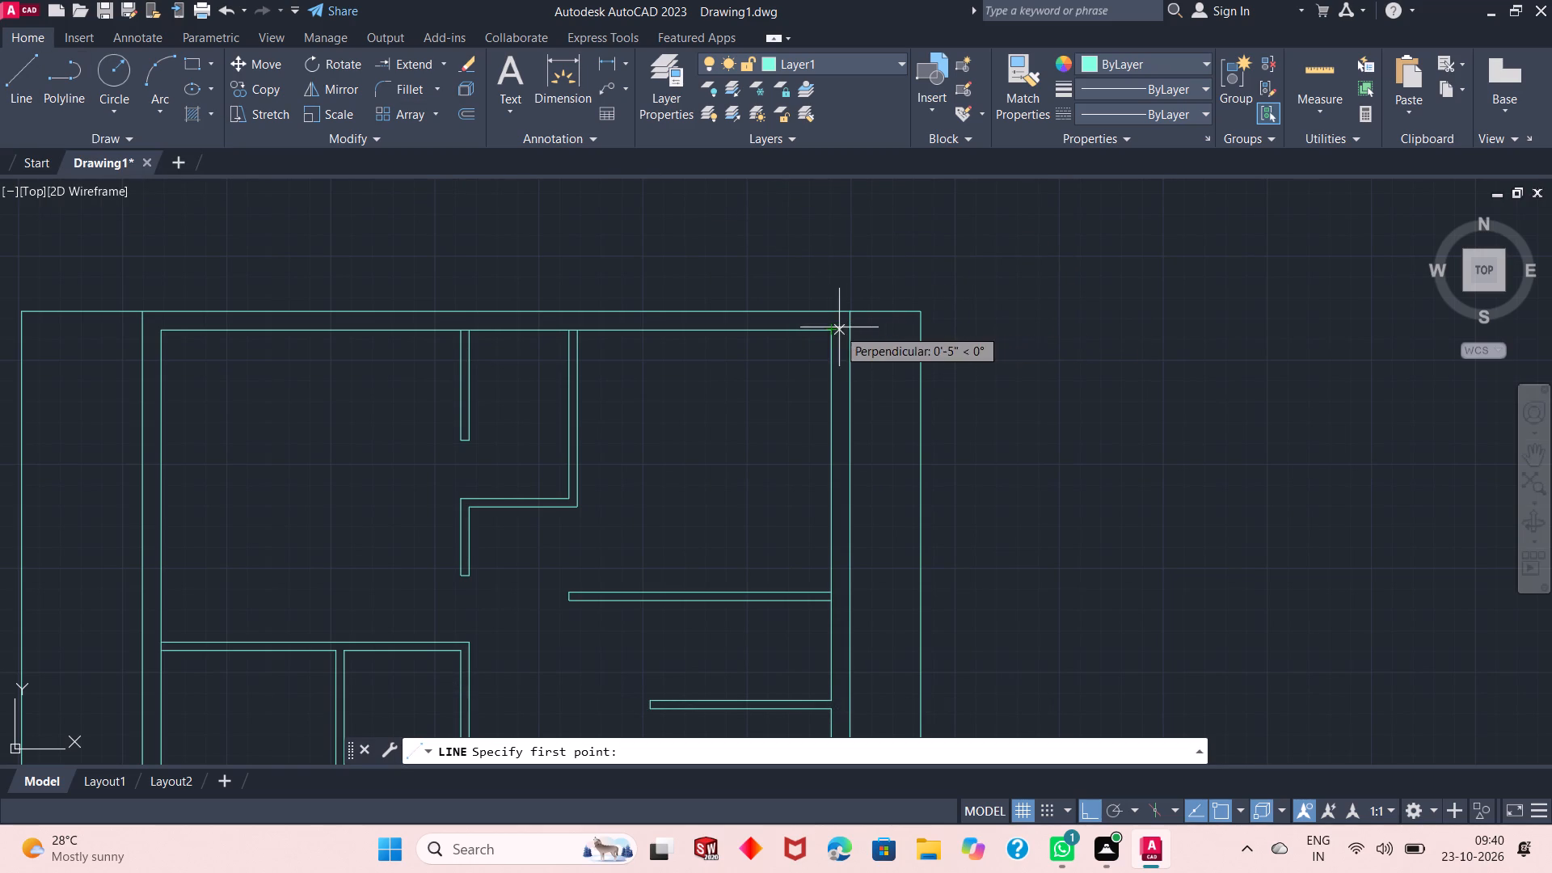
{"action": "left_click", "coordinate": [834, 329]}
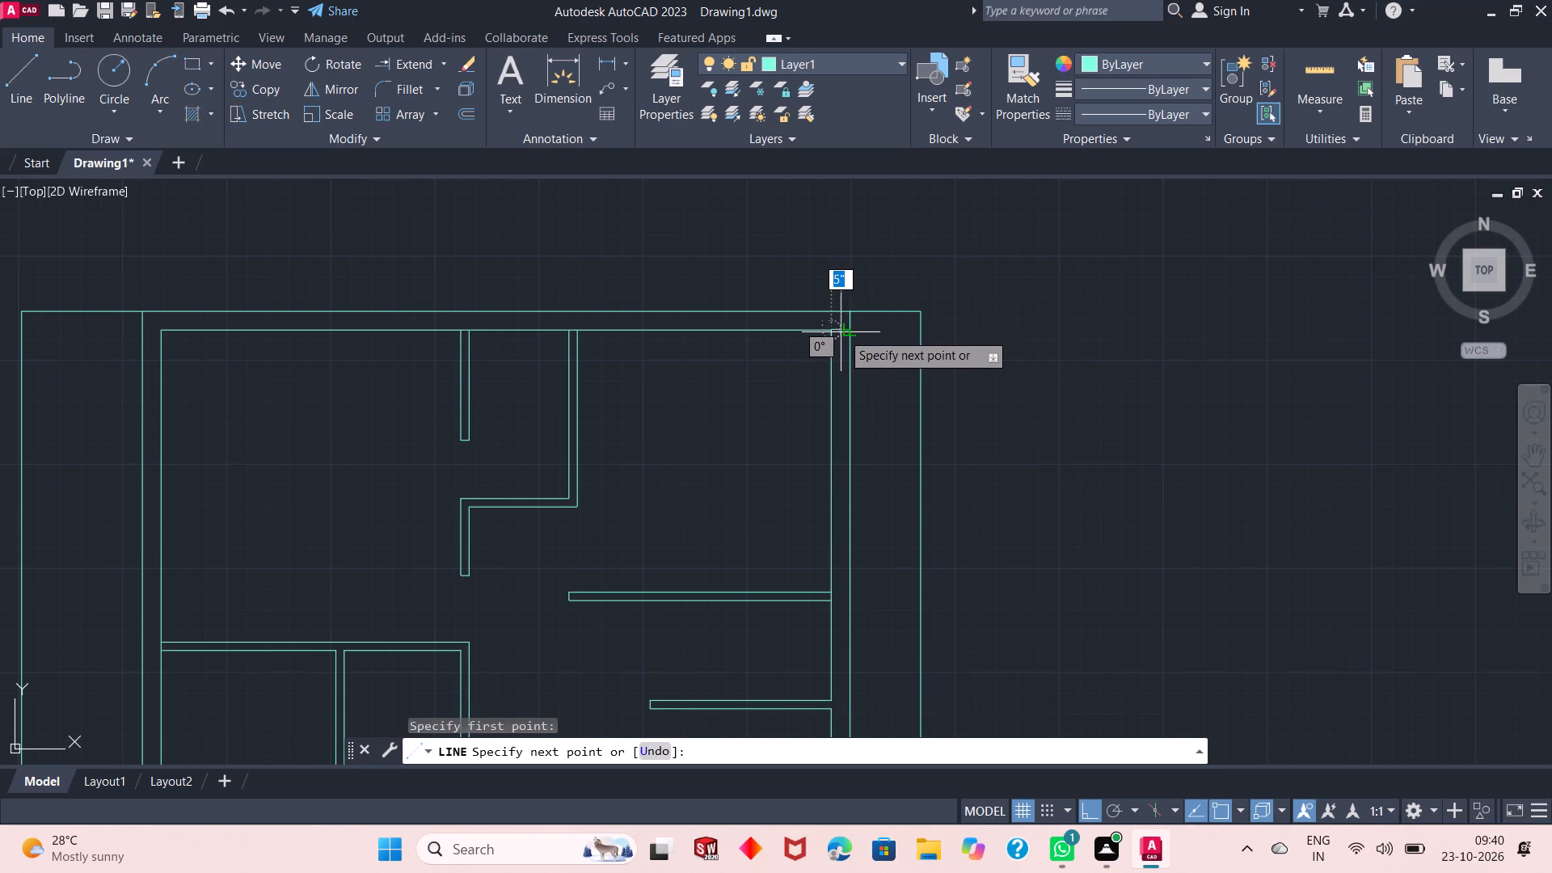
{"action": "left_click", "coordinate": [849, 332]}
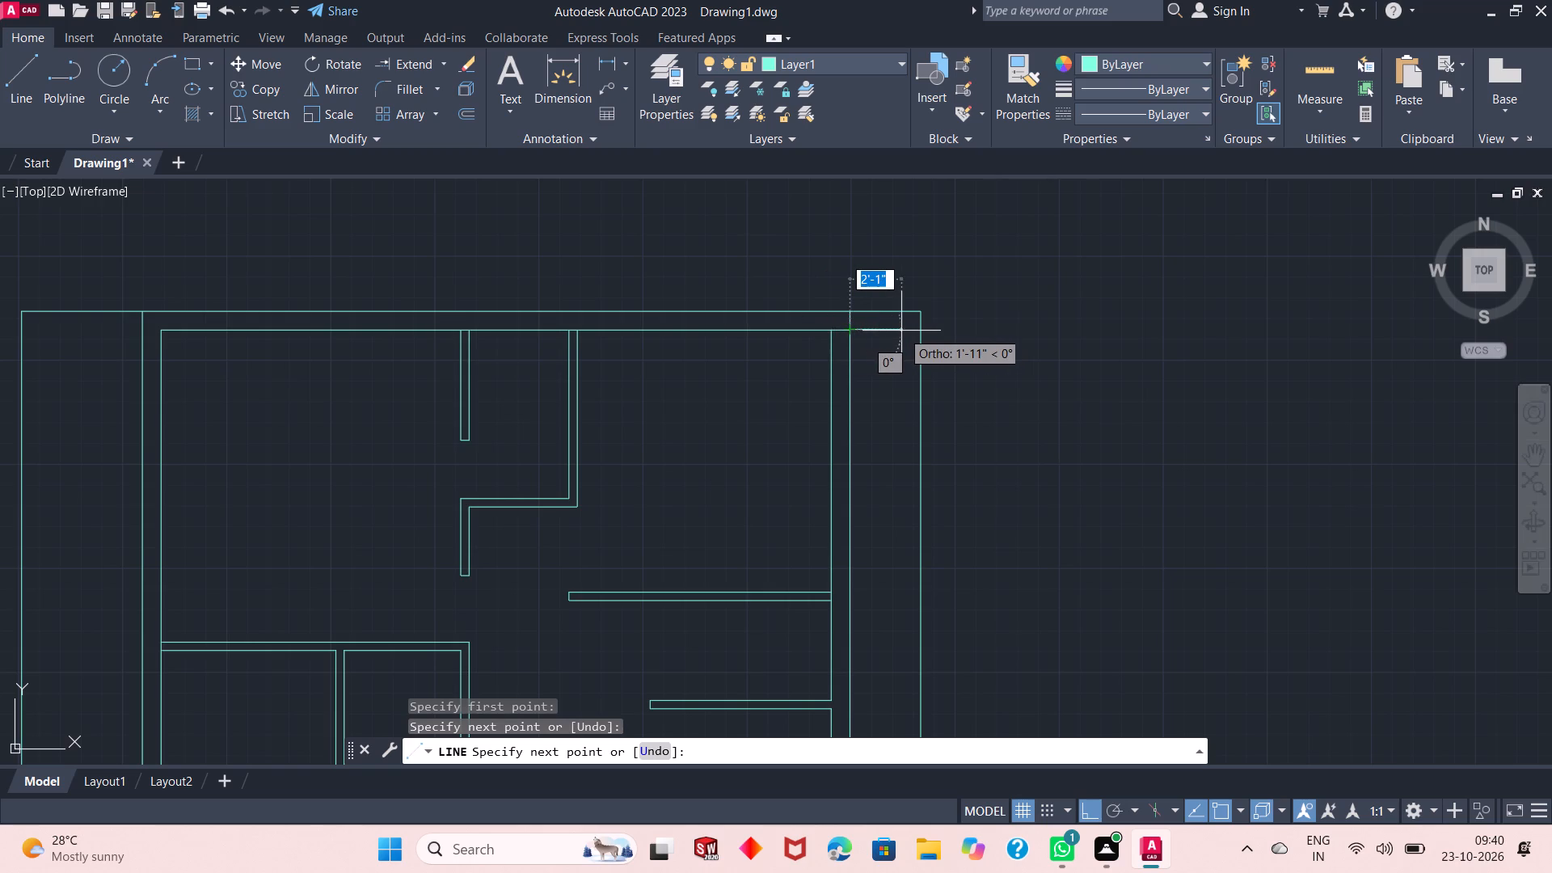
{"action": "type", "text": "2'6\""}
{"action": "key", "text": "Return"}
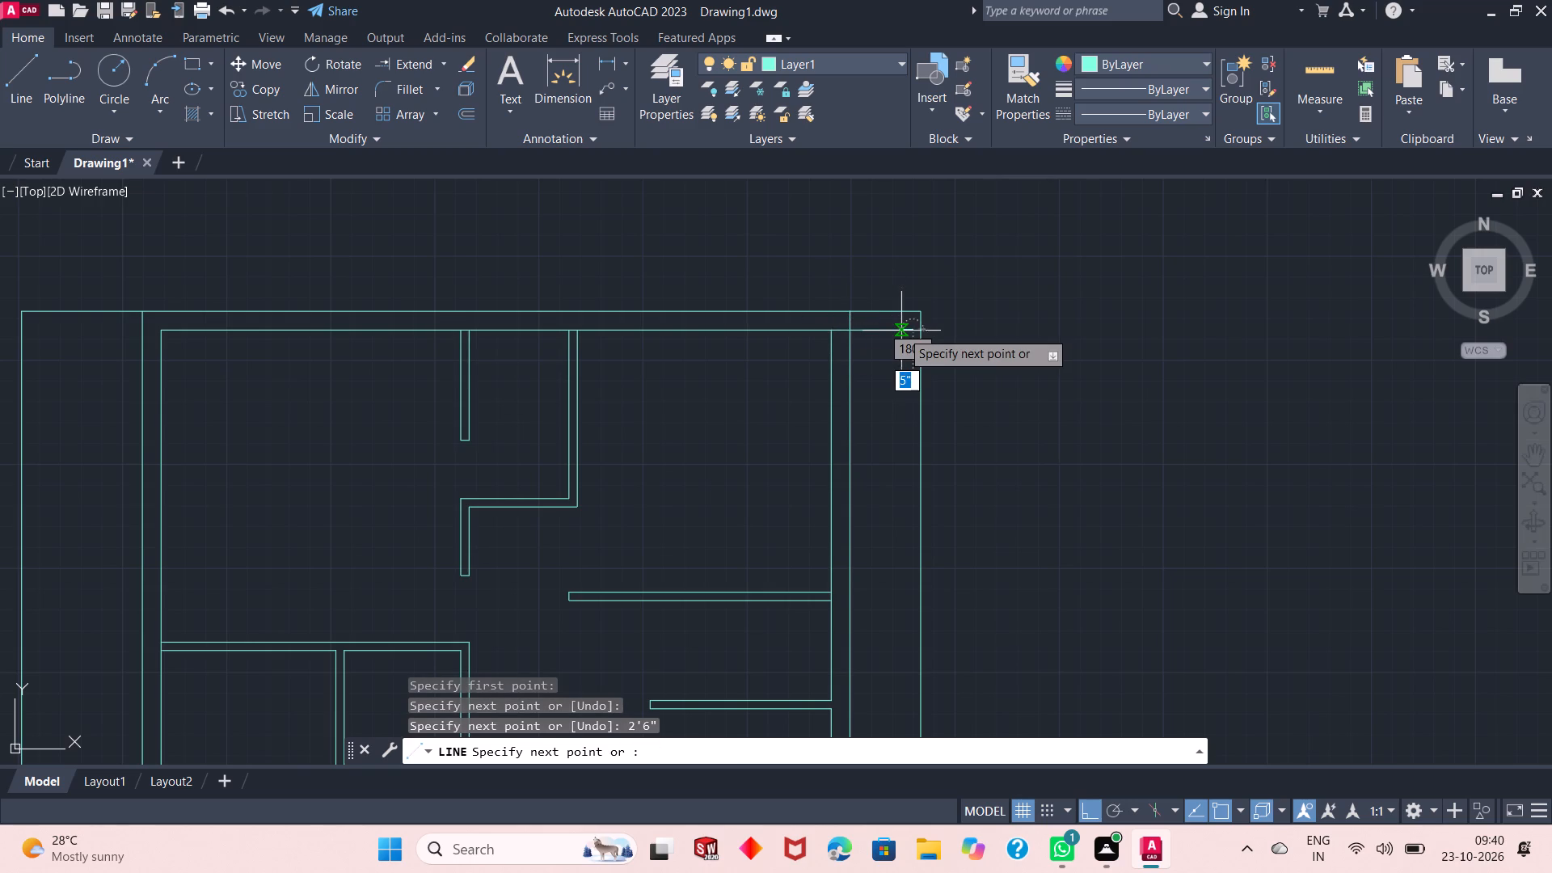
Continue the inner boundary line 54'11" south, just inside the east boundary.
{"action": "scroll", "coordinate": [963, 554], "scroll_direction": "up", "scroll_amount": 3}
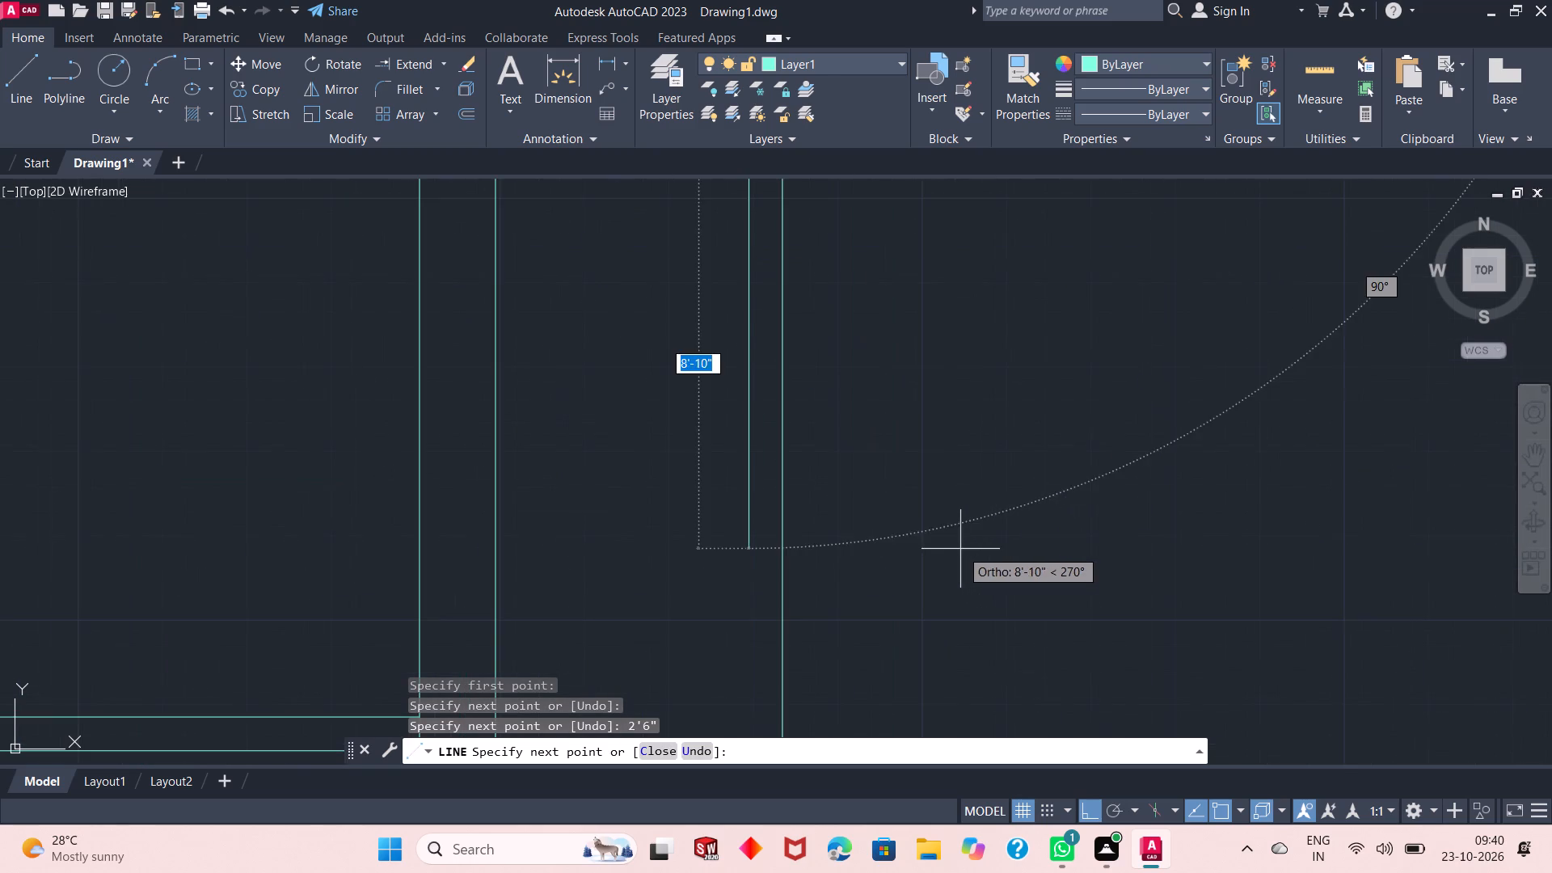
{"action": "scroll", "coordinate": [819, 442], "scroll_direction": "down", "scroll_amount": 7}
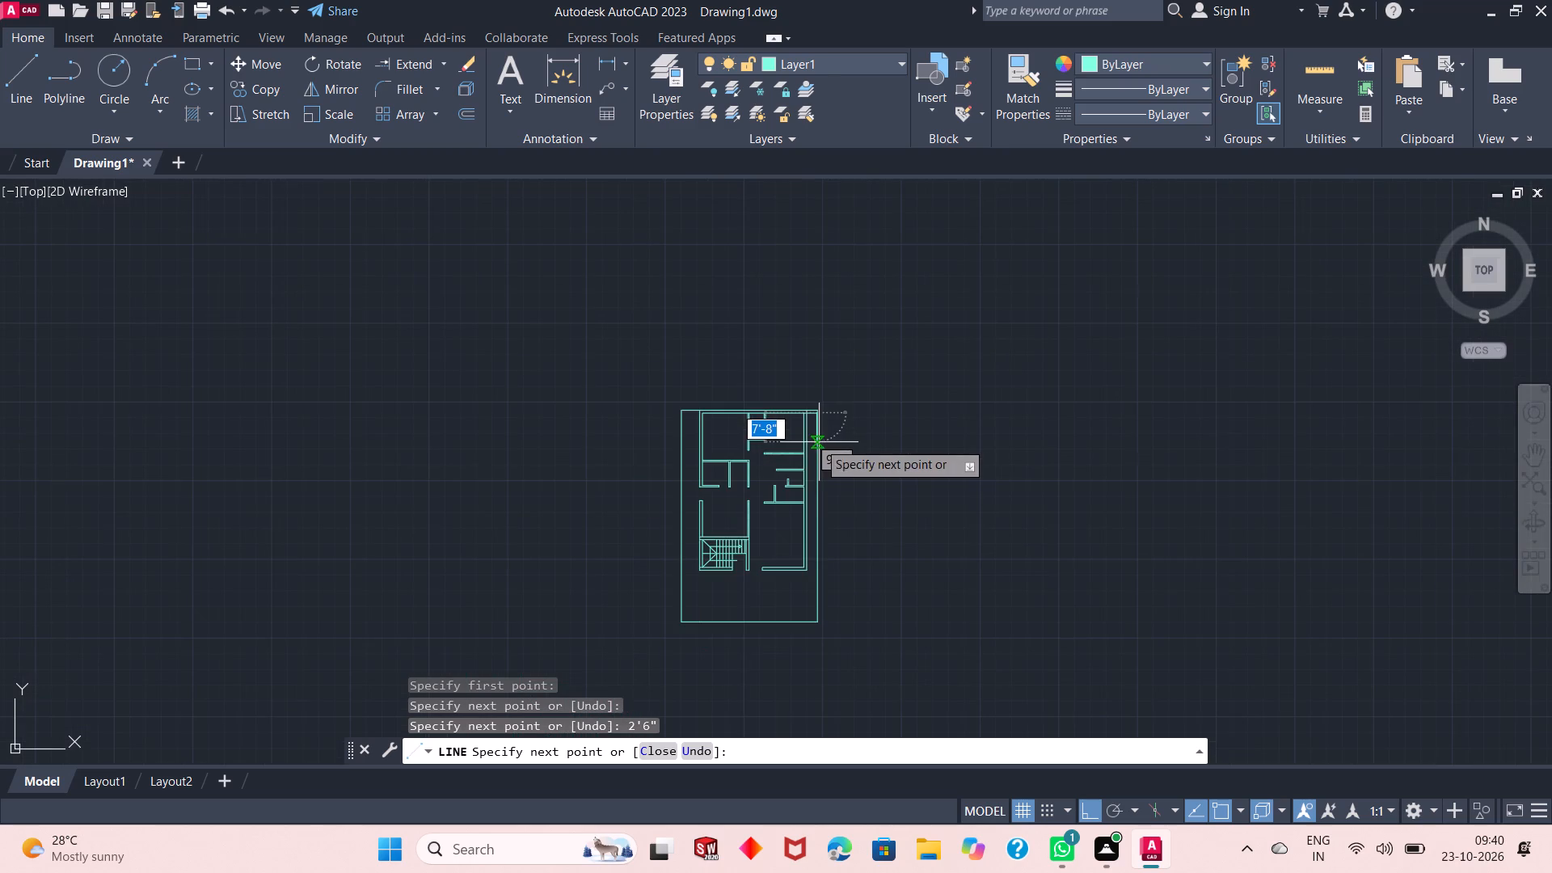
{"action": "scroll", "coordinate": [791, 632], "scroll_direction": "up", "scroll_amount": 3}
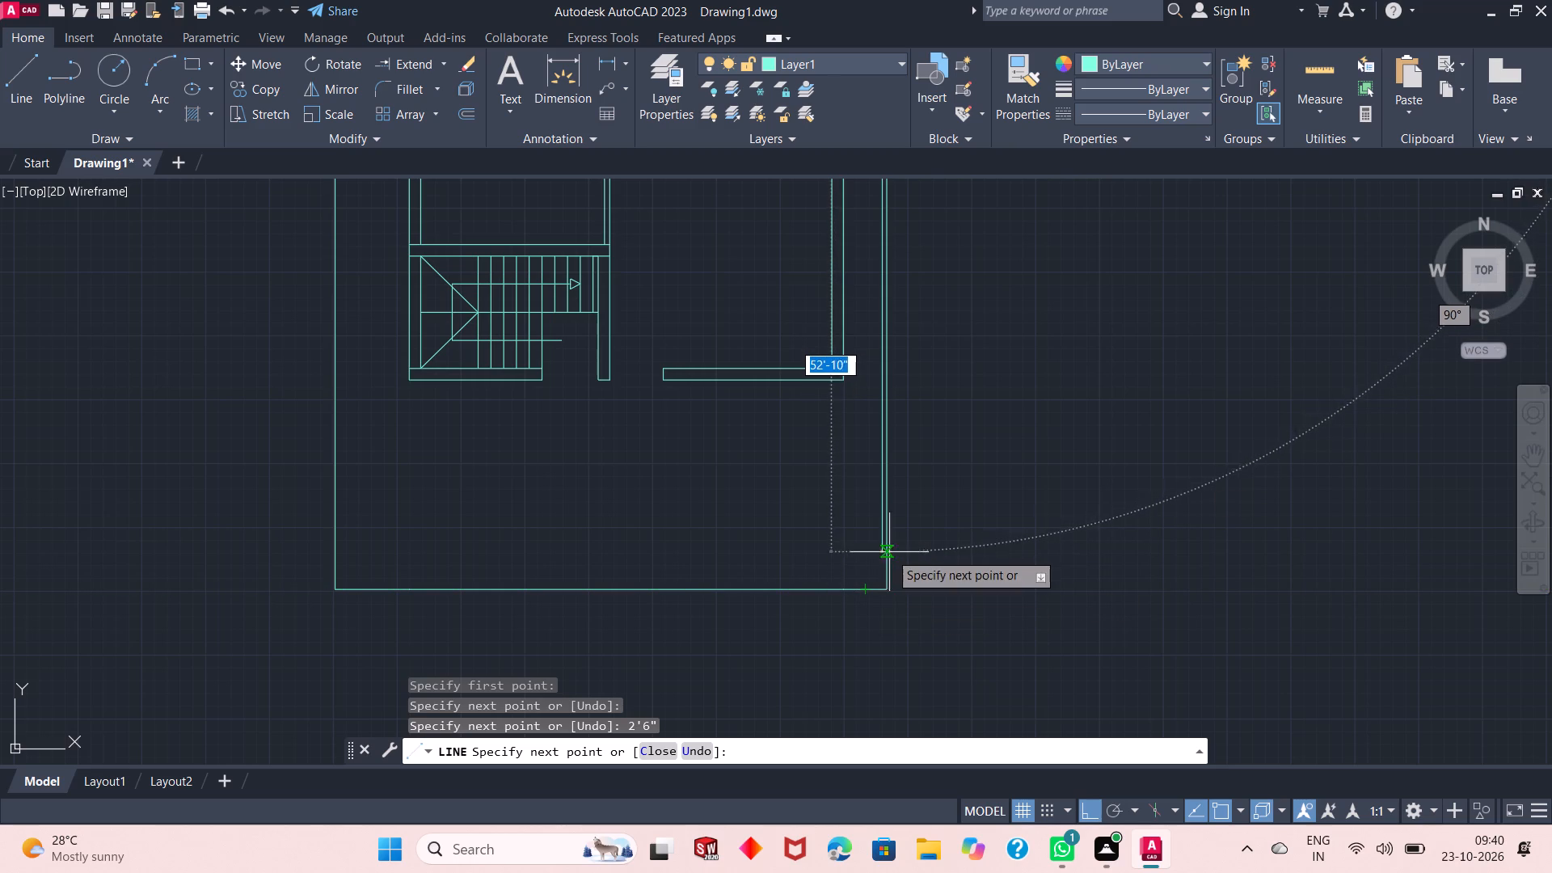
{"action": "scroll", "coordinate": [889, 552], "scroll_direction": "up", "scroll_amount": 2}
{"action": "scroll", "coordinate": [889, 552], "scroll_direction": "down", "scroll_amount": 4}
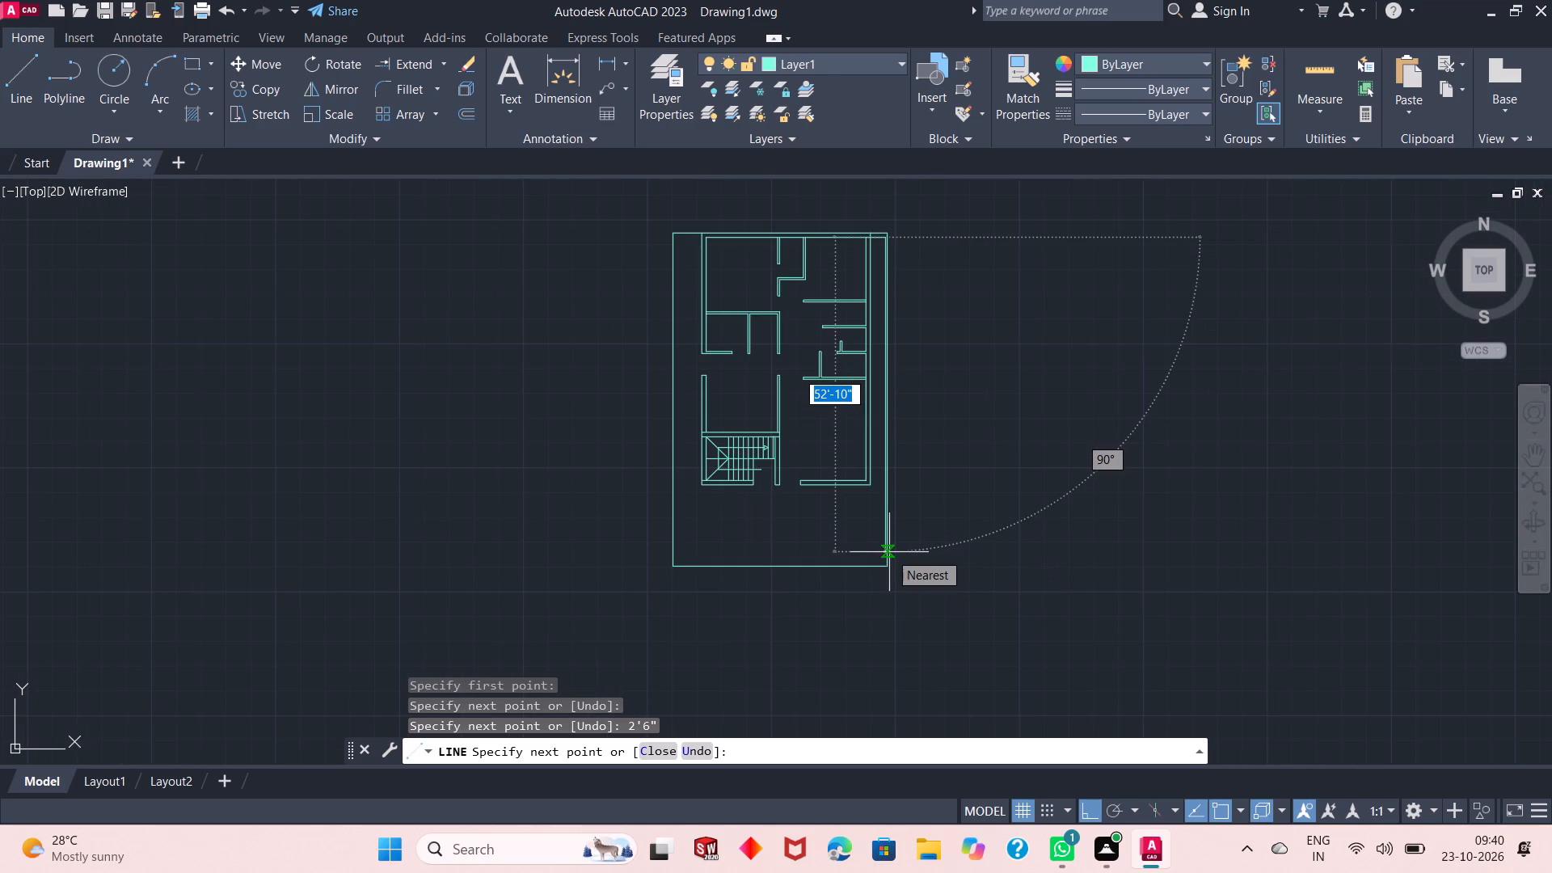
{"action": "scroll", "coordinate": [867, 210], "scroll_direction": "up", "scroll_amount": 1}
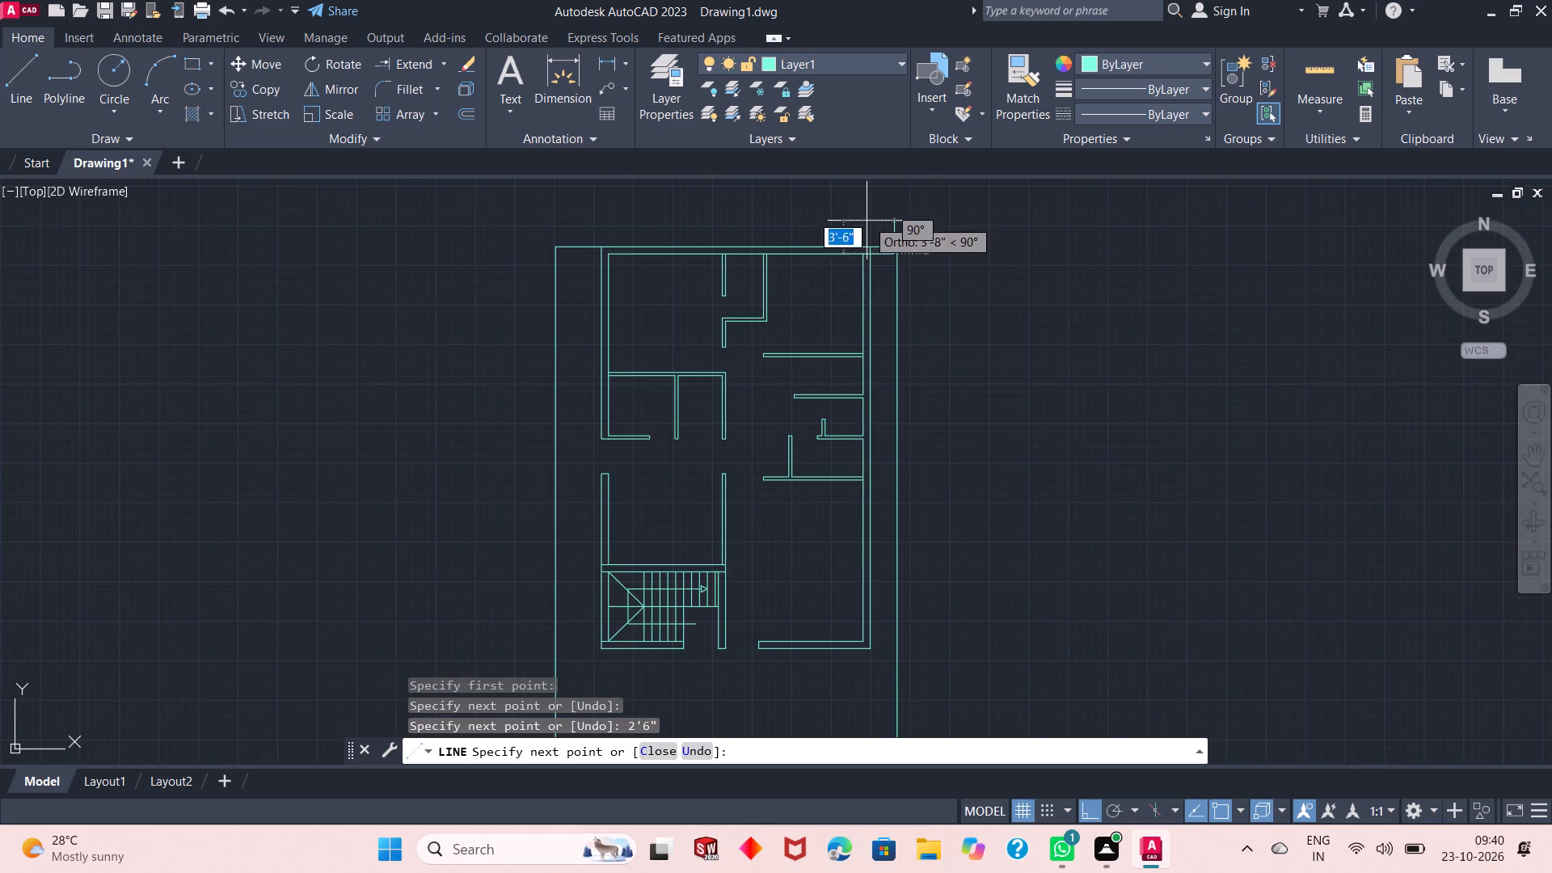
{"action": "scroll", "coordinate": [879, 238], "scroll_direction": "up", "scroll_amount": 3}
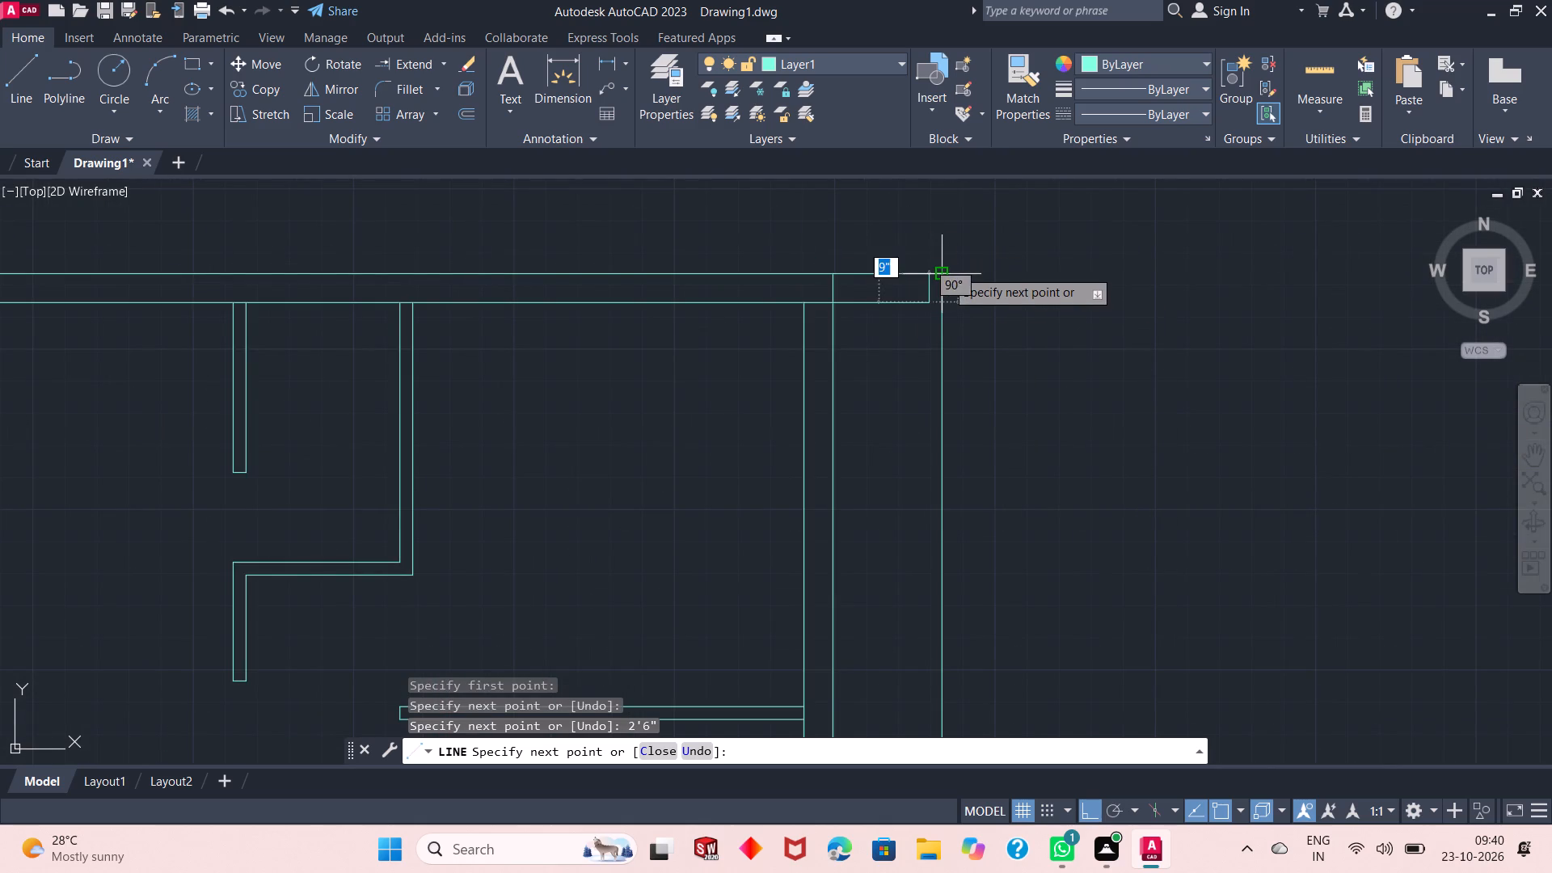
{"action": "scroll", "coordinate": [943, 266], "scroll_direction": "down", "scroll_amount": 6}
{"action": "scroll", "coordinate": [921, 398], "scroll_direction": "up", "scroll_amount": 5}
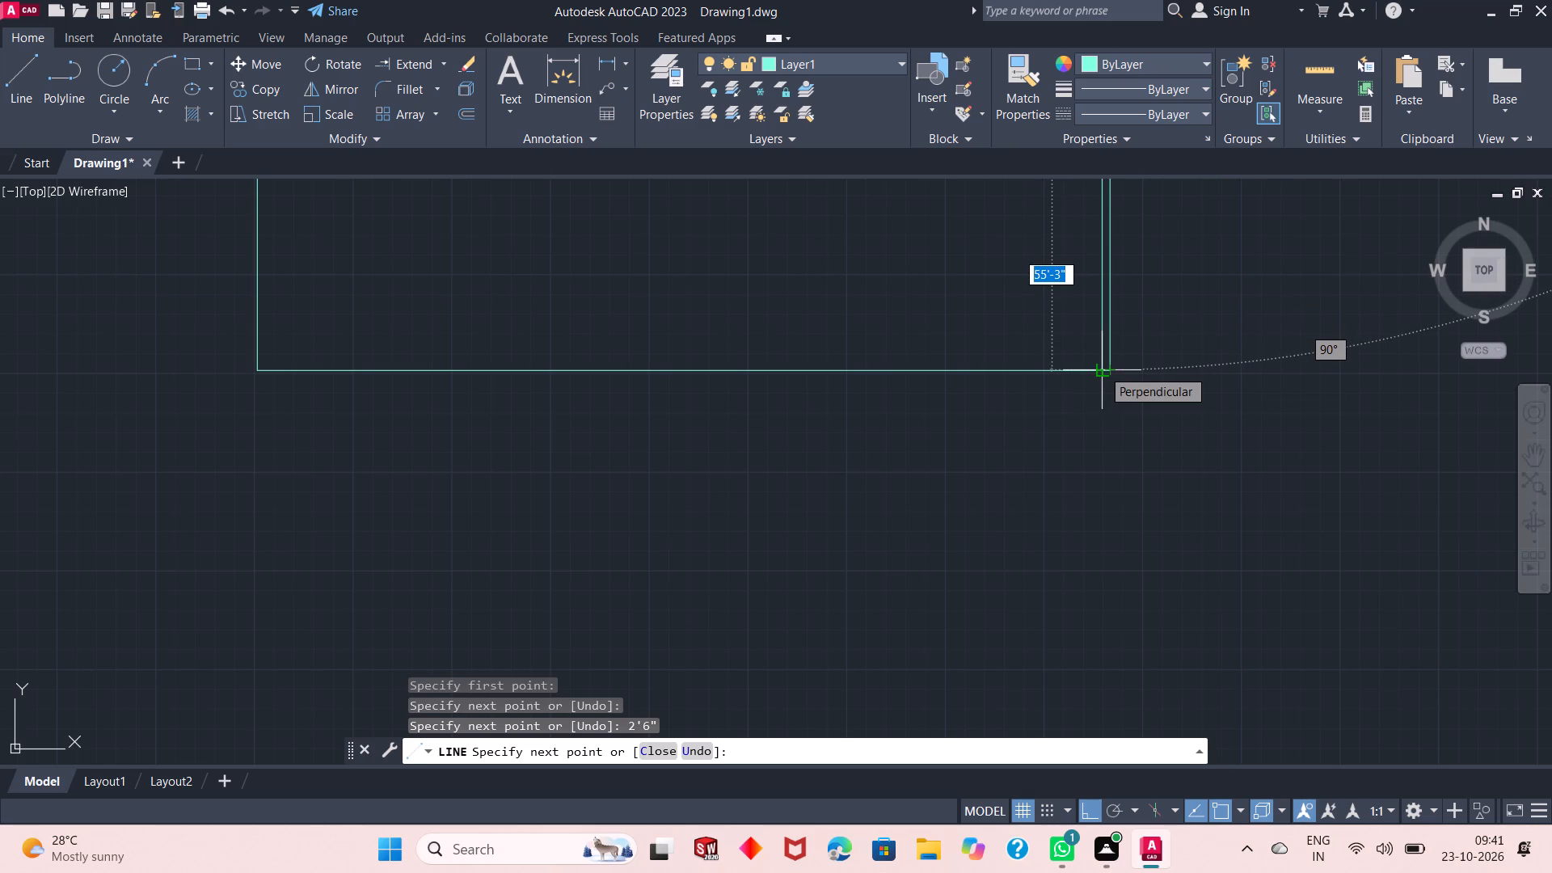
{"action": "type", "text": "54'"}
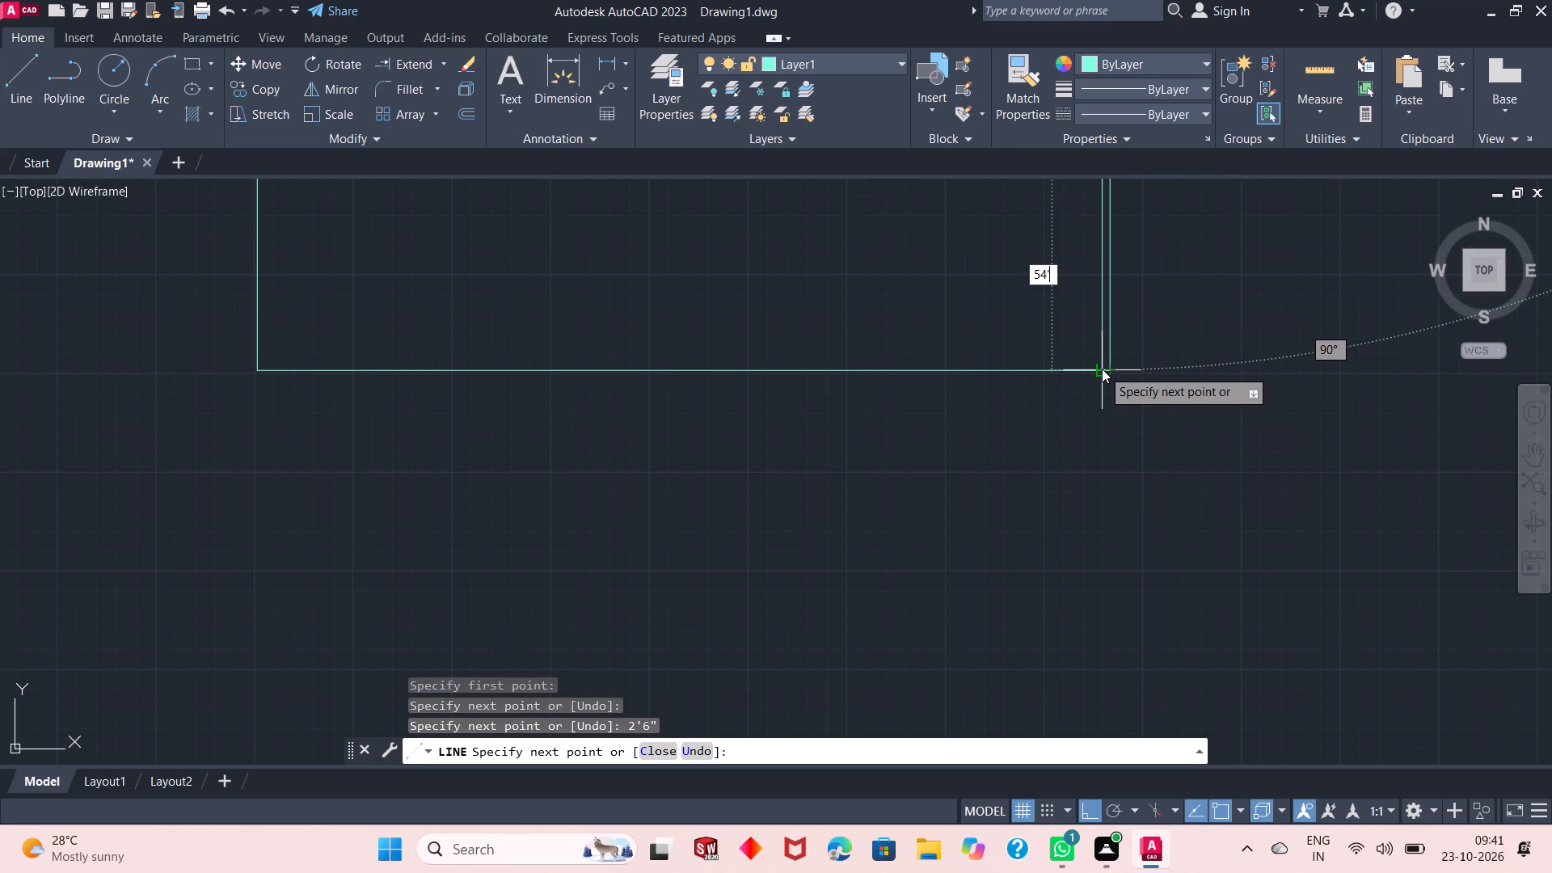
{"action": "type", "text": "11\""}
{"action": "key", "text": "Return"}
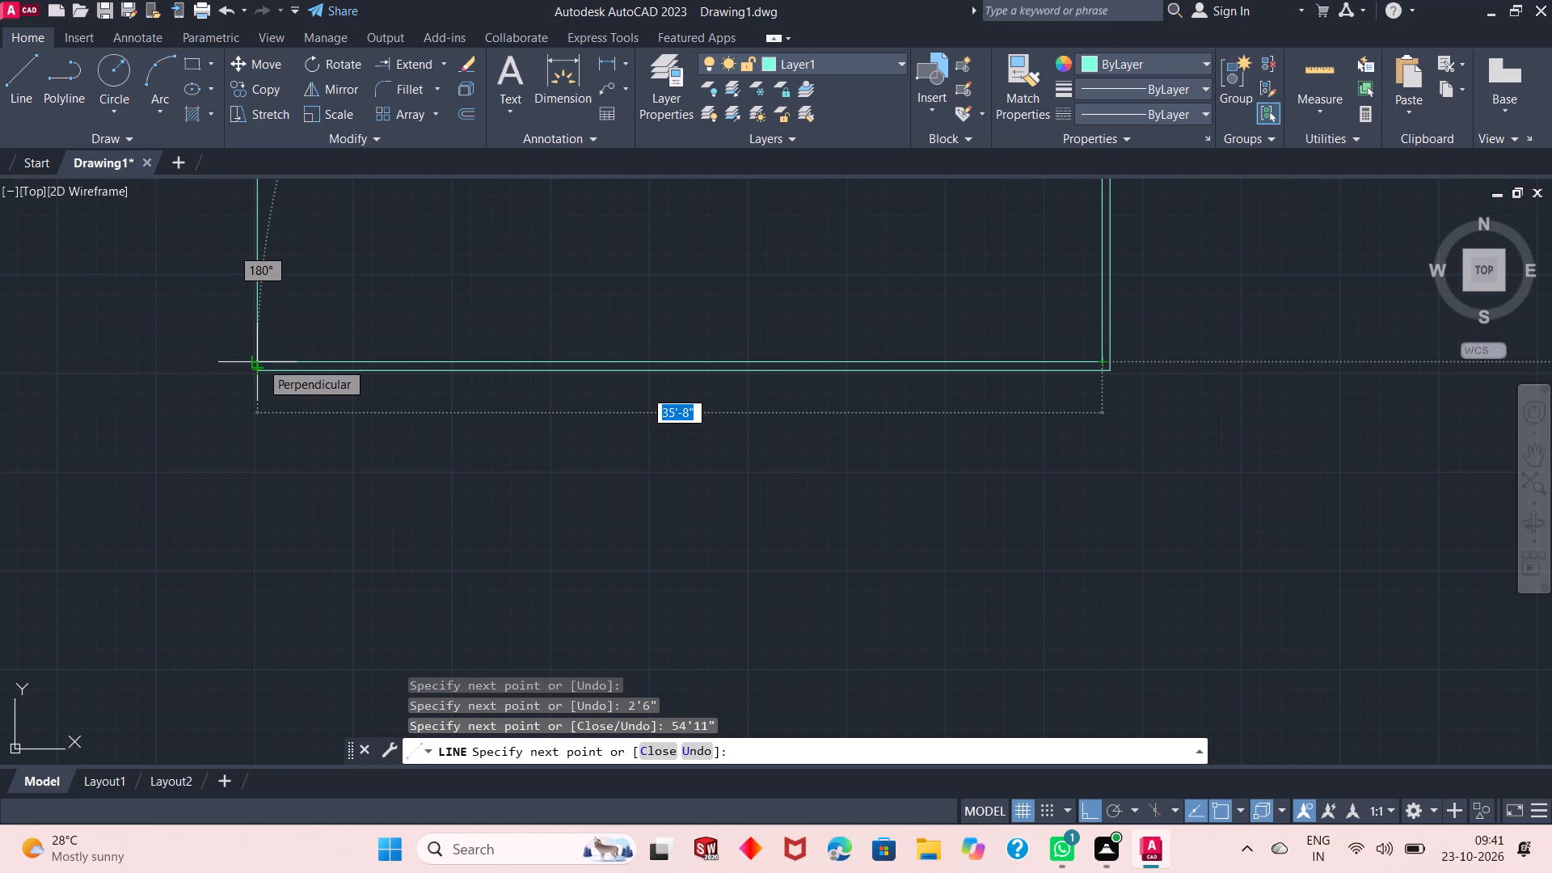
Continue the inner boundary line 35'4" west along the south side and 54'11" north along the west side.
{"action": "type", "text": "35'4\""}
{"action": "key", "text": "Return"}
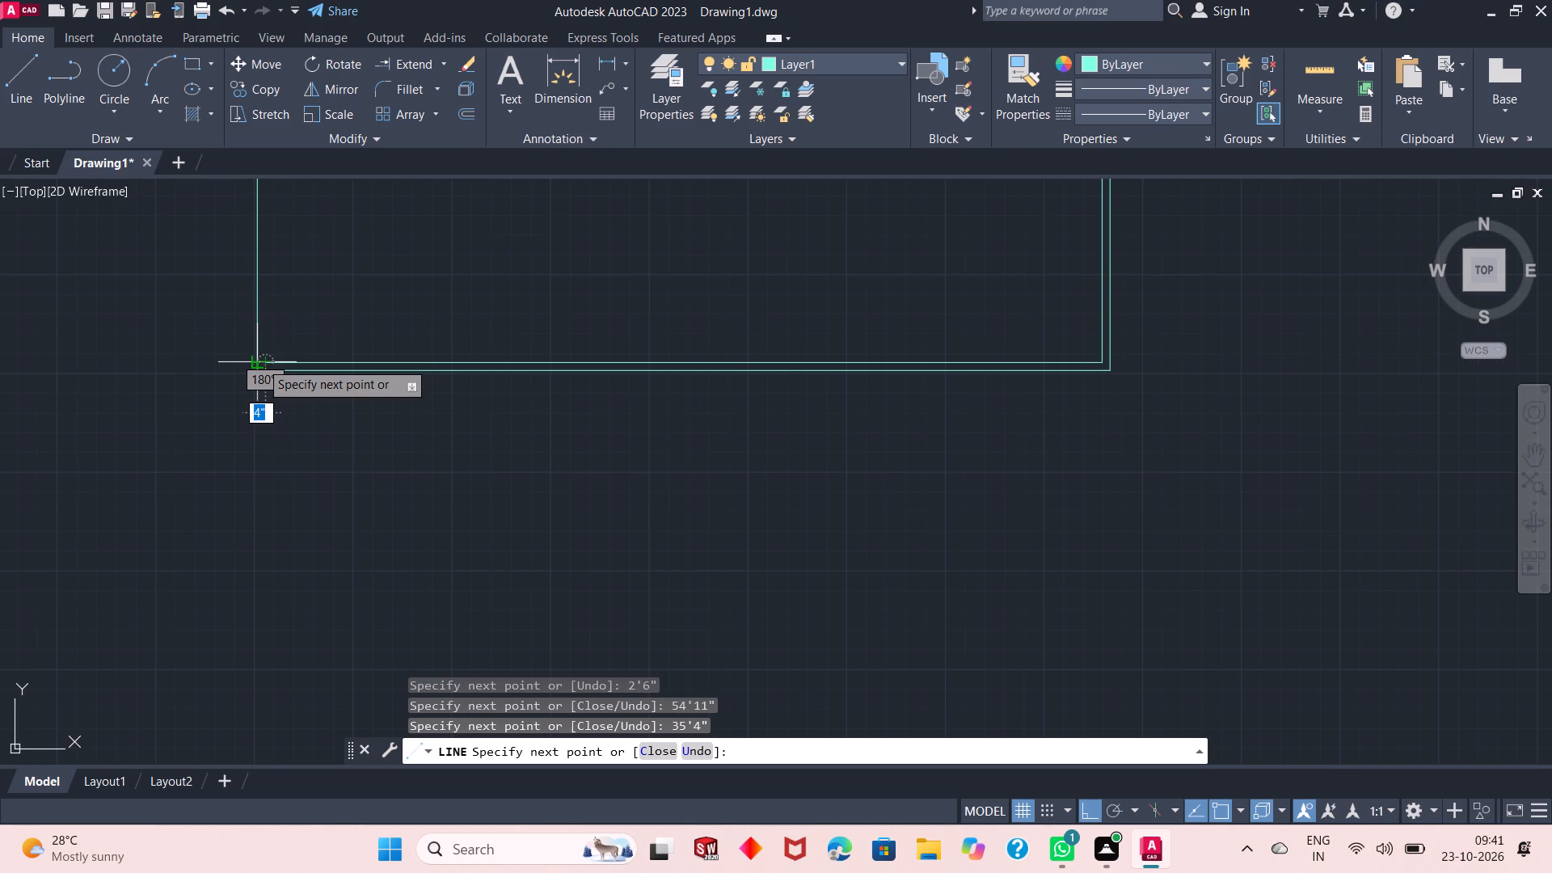
{"action": "scroll", "coordinate": [409, 486], "scroll_direction": "down", "scroll_amount": 4}
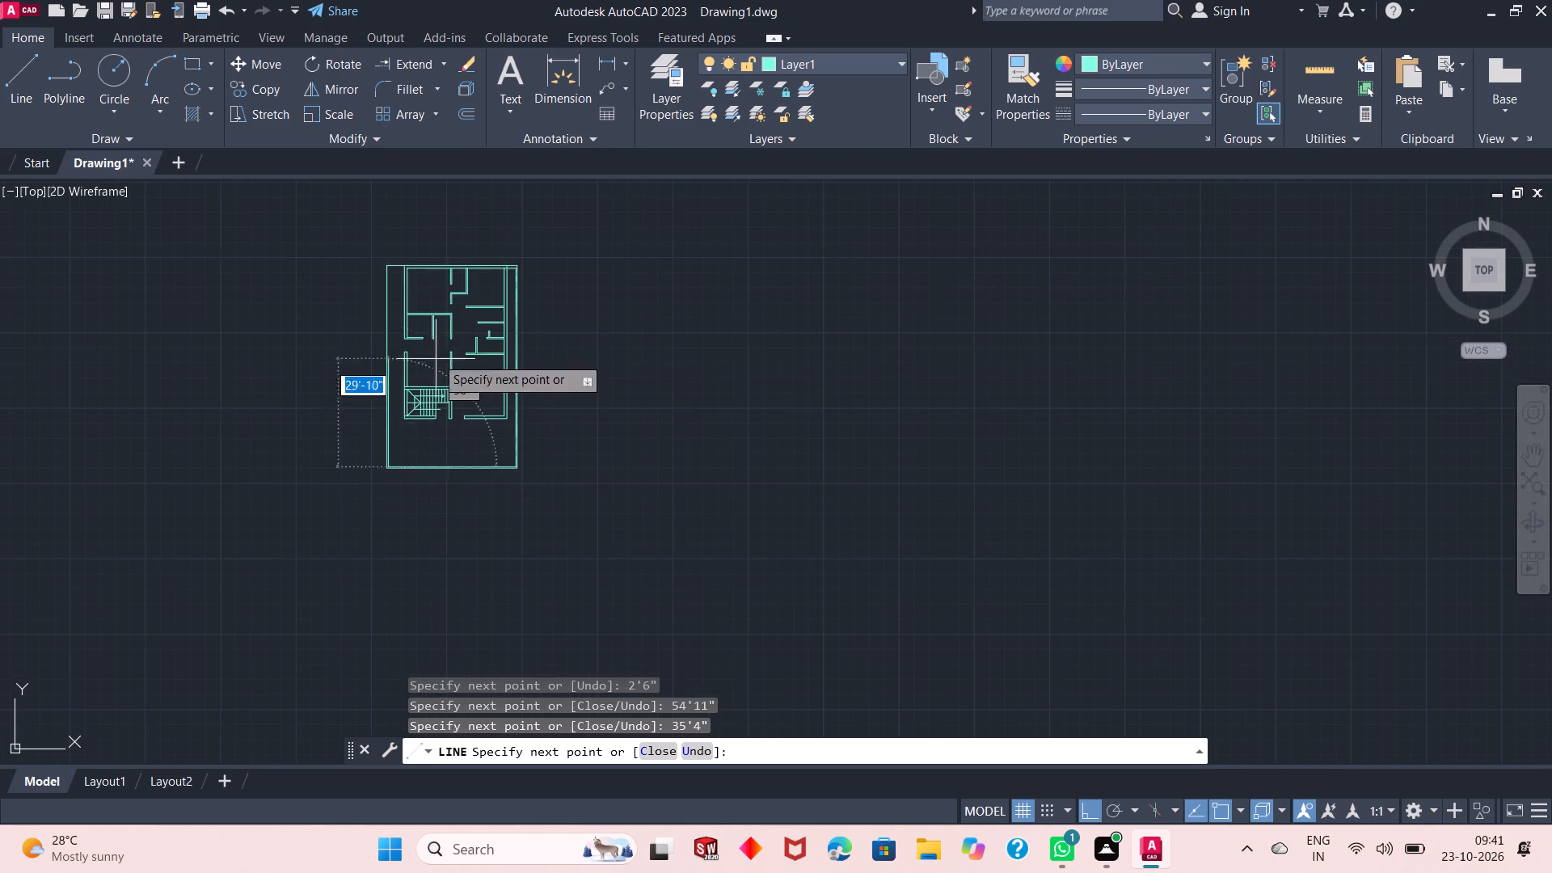
{"action": "scroll", "coordinate": [408, 207], "scroll_direction": "up", "scroll_amount": 4}
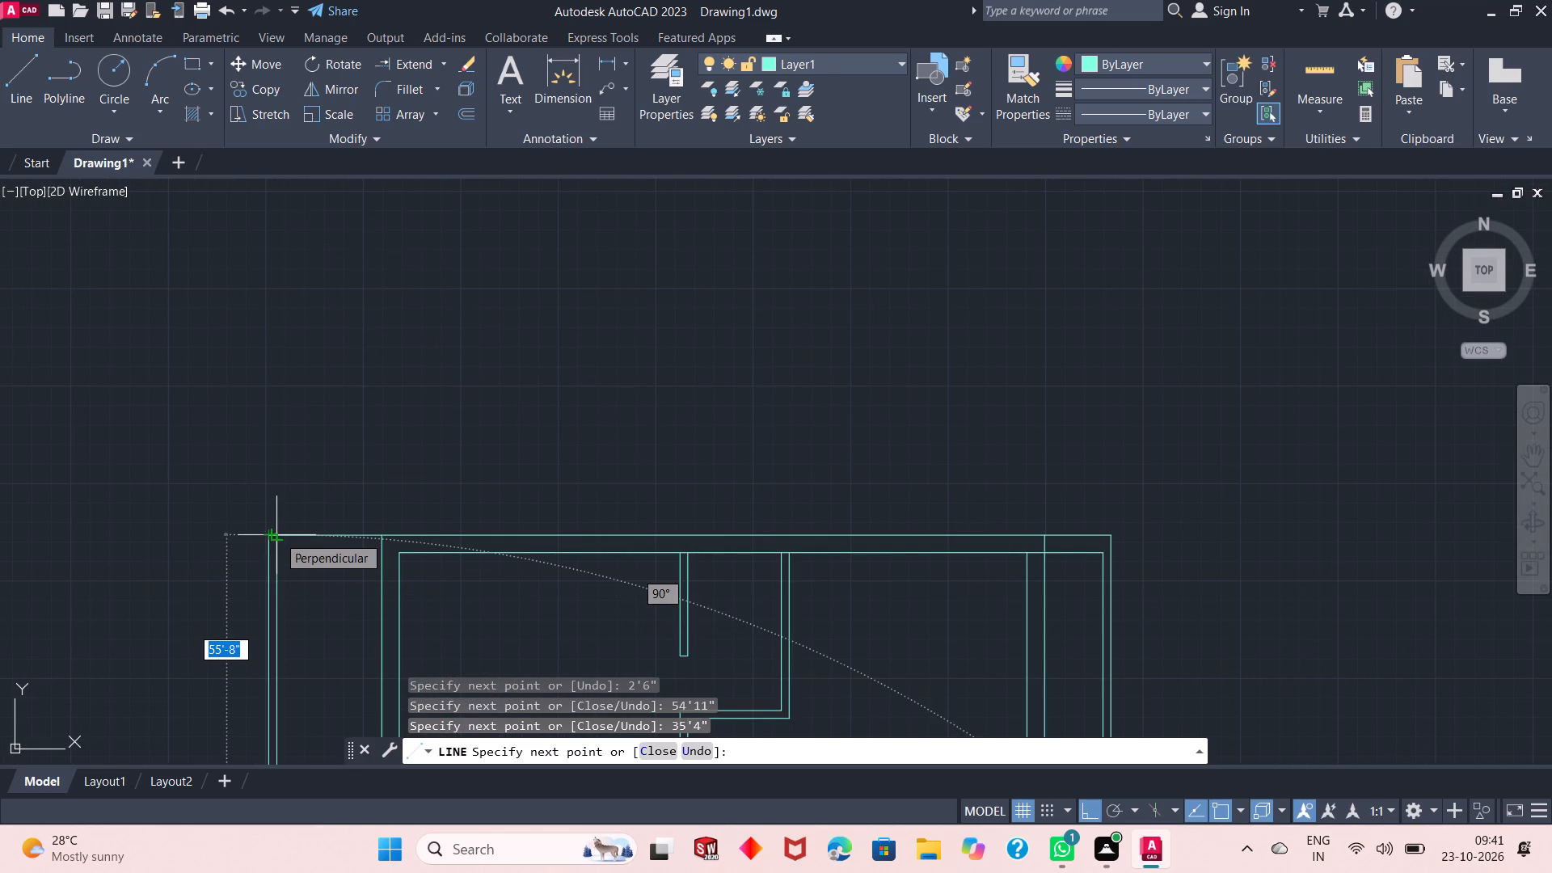
{"action": "type", "text": "54'11\""}
{"action": "key", "text": "Return"}
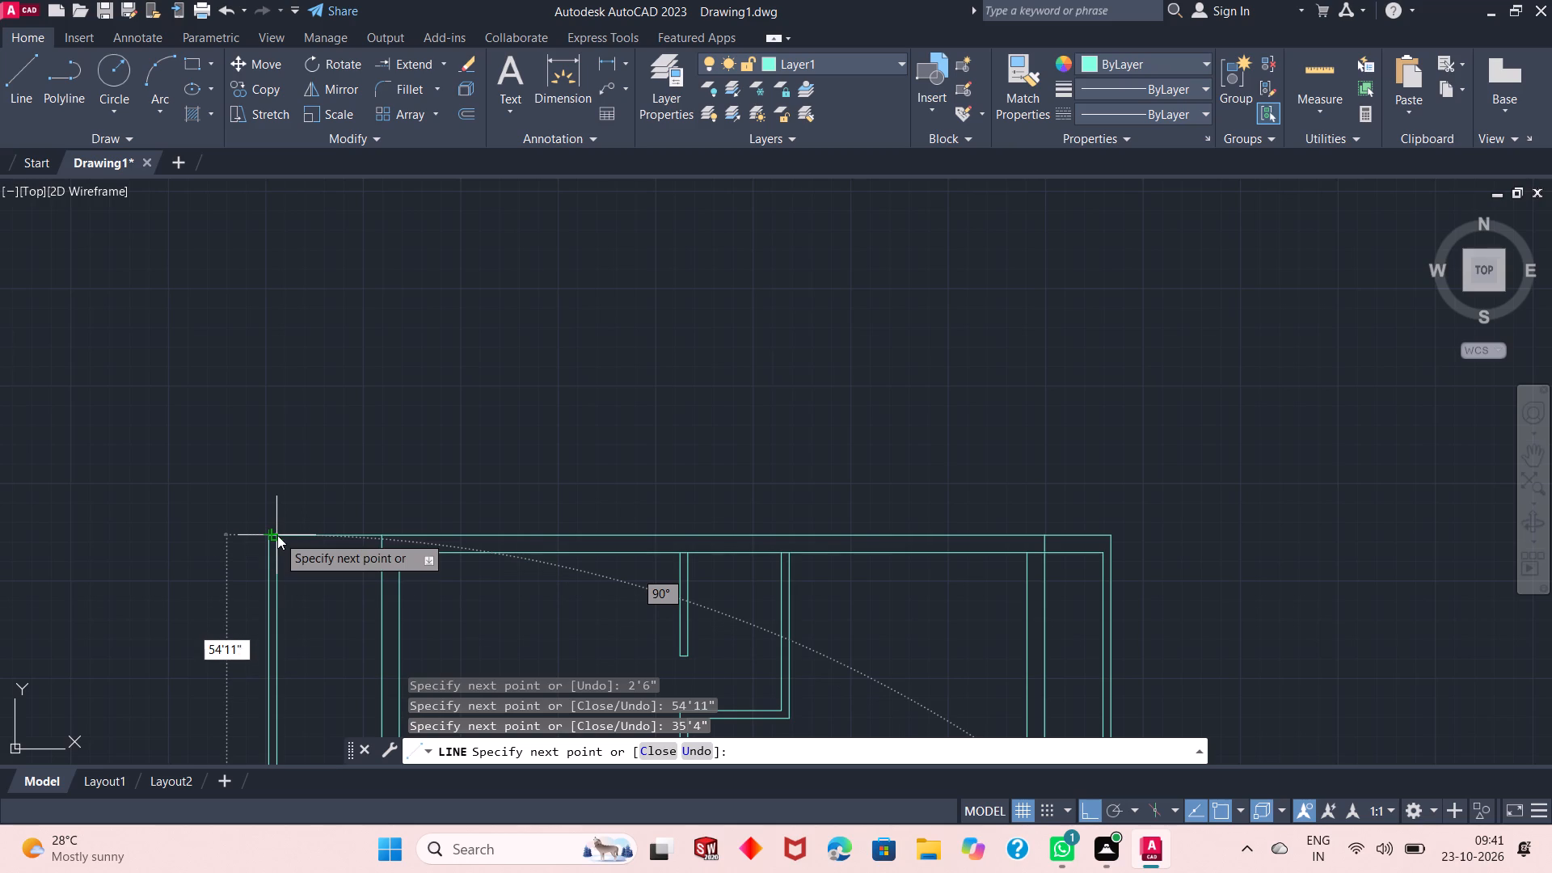
Run the inner boundary line east to the outer face of the building's west wall and end the line.
{"action": "left_click", "coordinate": [382, 550]}
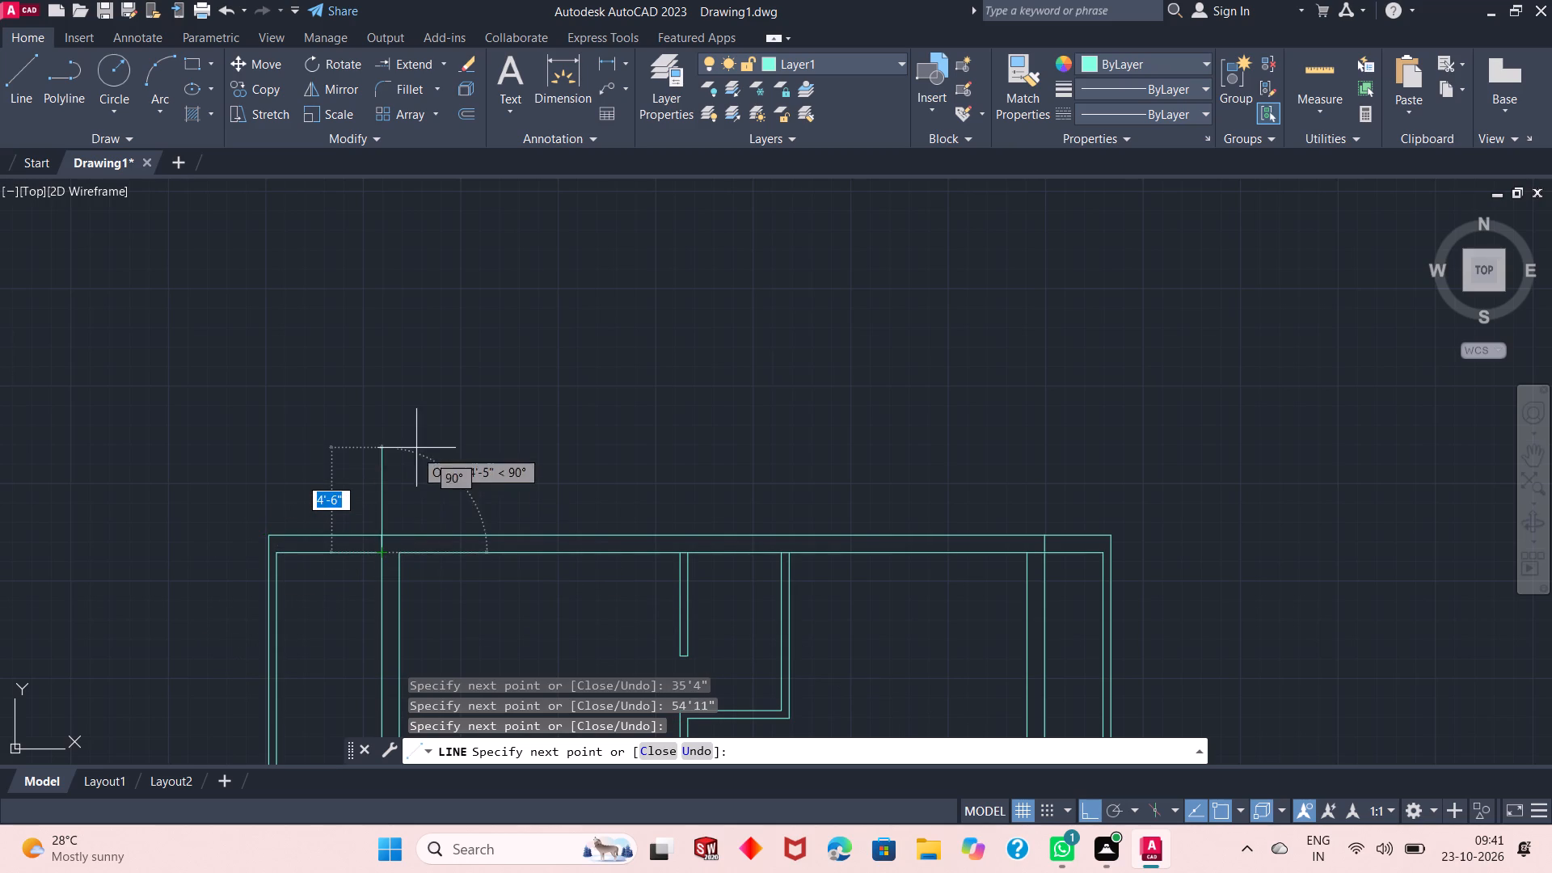
{"action": "right_click", "coordinate": [416, 448]}
{"action": "left_click", "coordinate": [437, 455]}
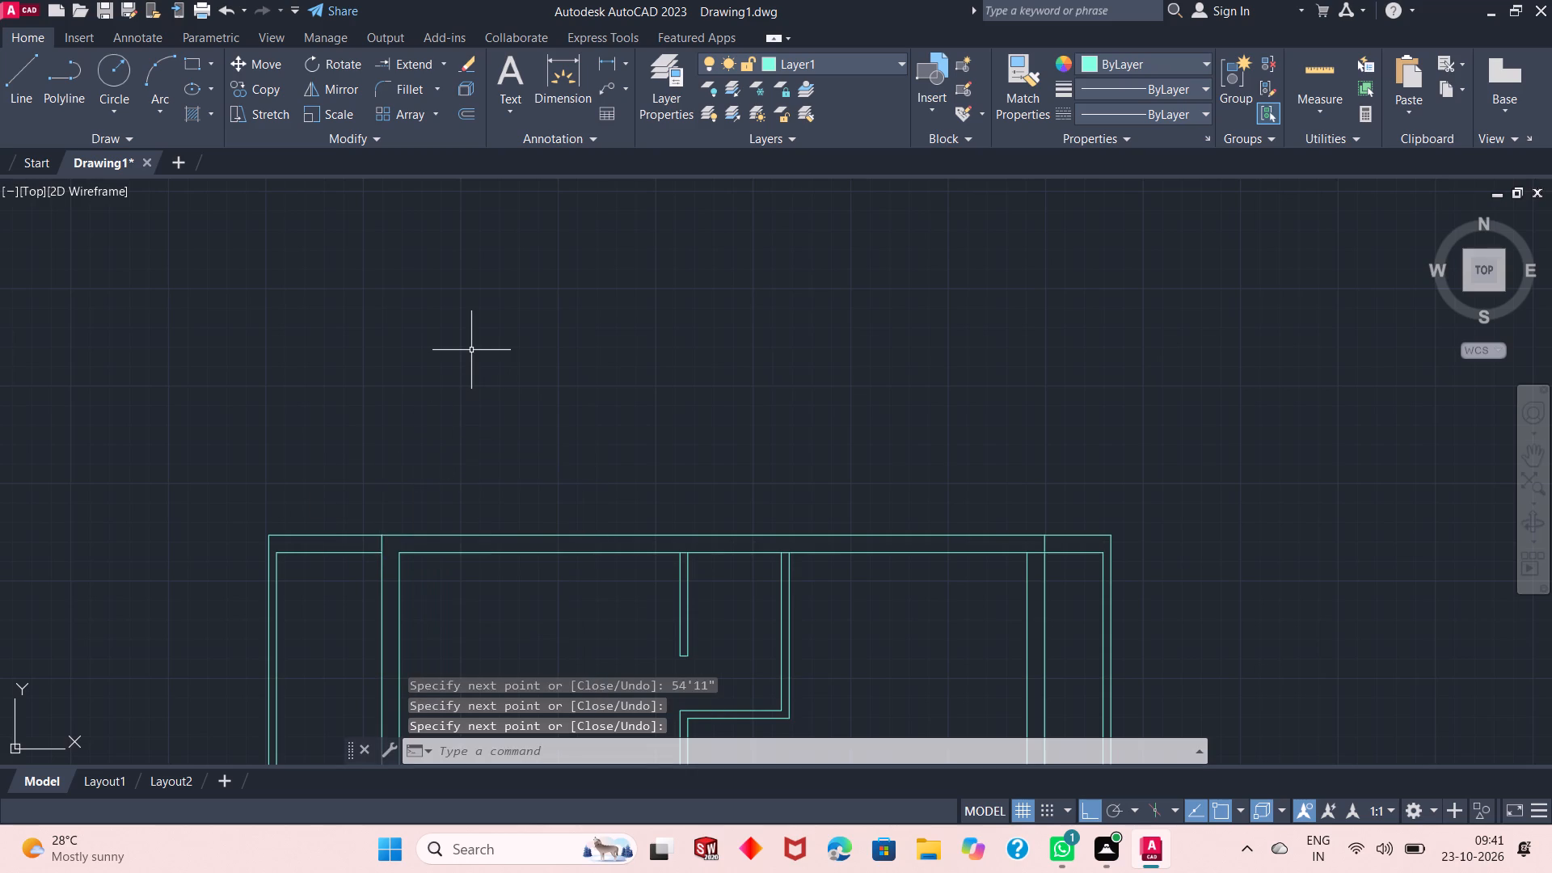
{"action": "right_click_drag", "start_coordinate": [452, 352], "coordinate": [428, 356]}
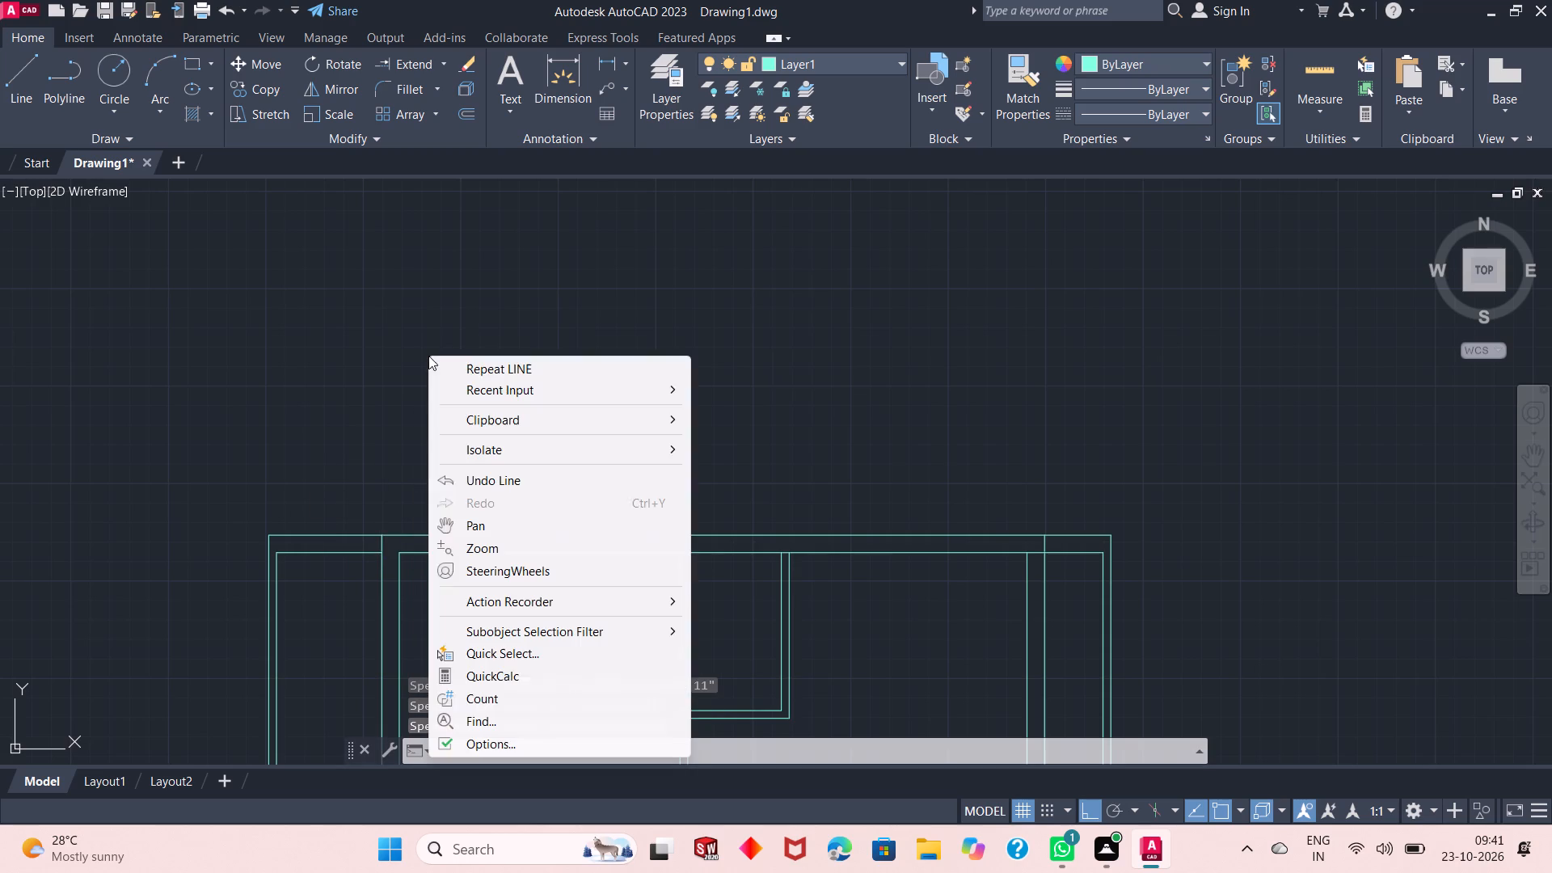
Trim the inner boundary line segment crossing the building's east wall thickness at the northeast corner.
{"action": "left_click", "coordinate": [466, 403]}
{"action": "left_click", "coordinate": [473, 399]}
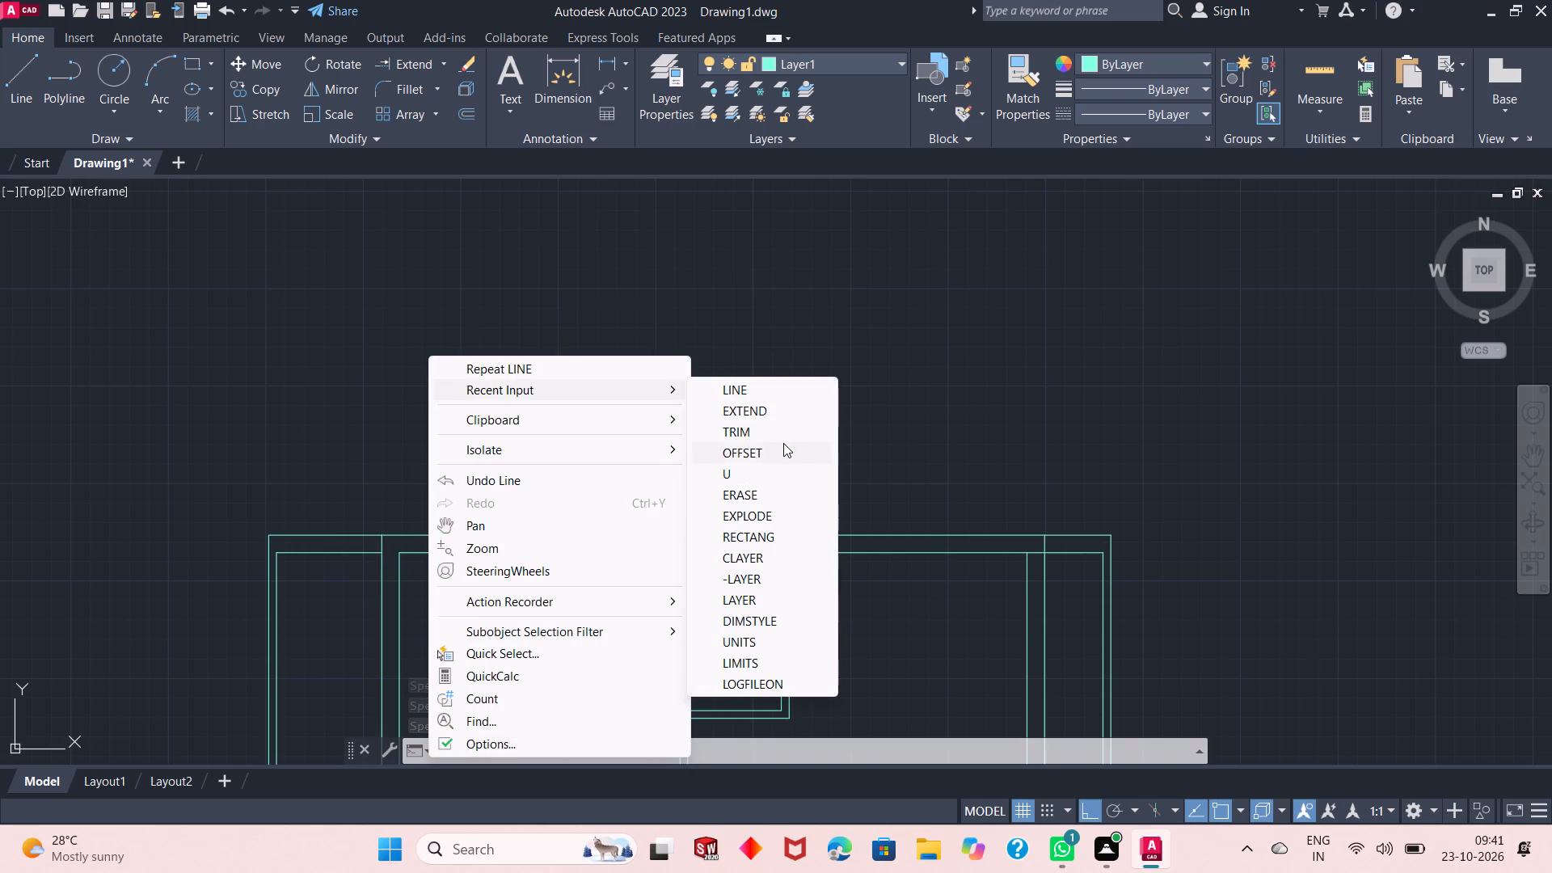
{"action": "left_click", "coordinate": [783, 441]}
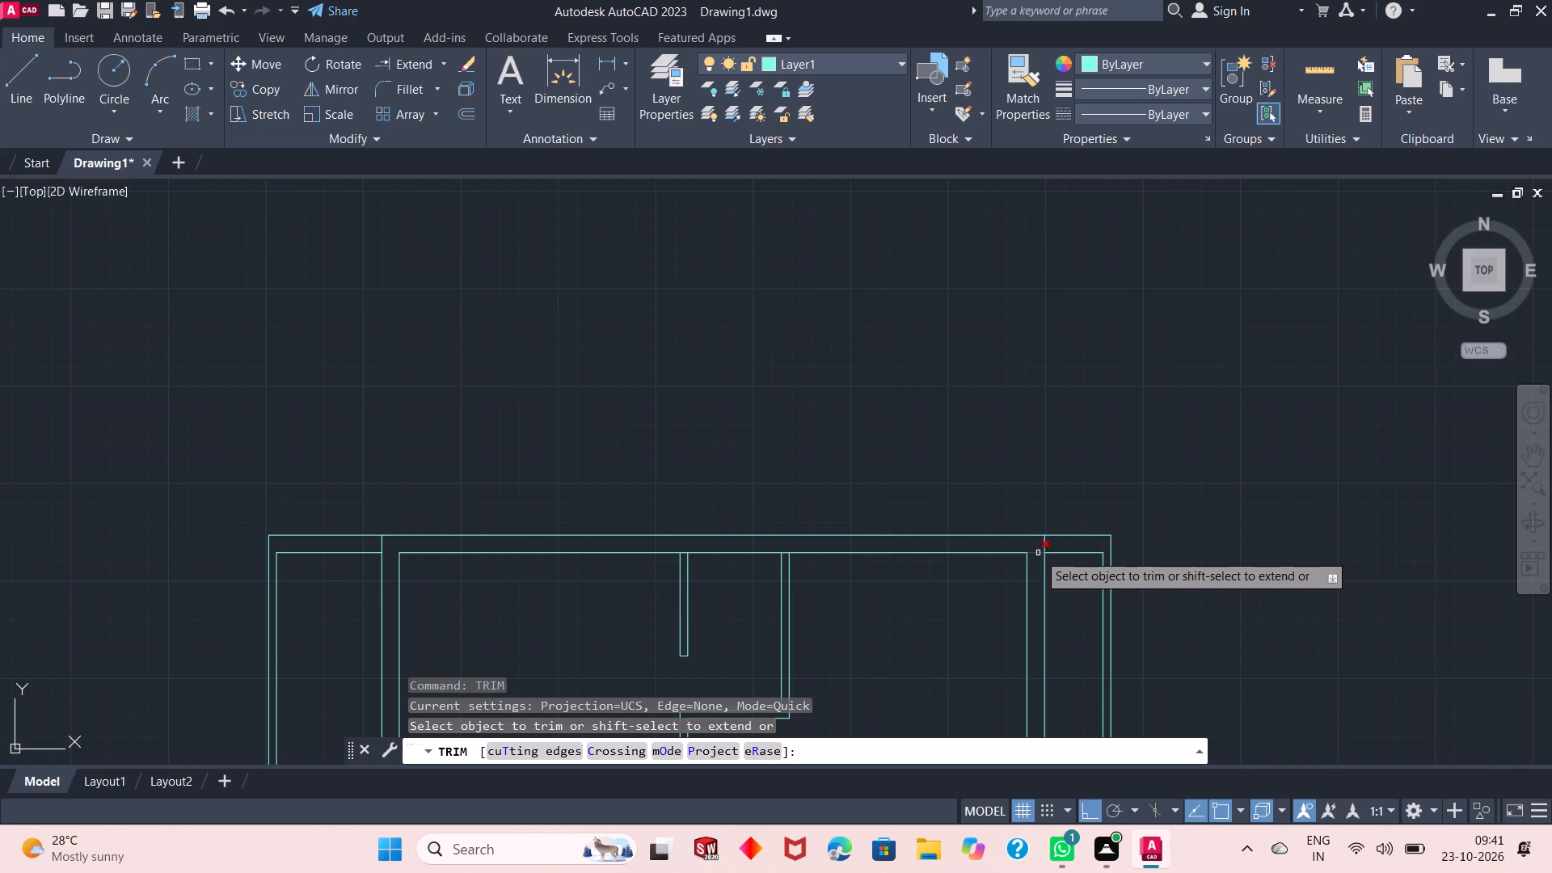
{"action": "left_click", "coordinate": [1038, 553]}
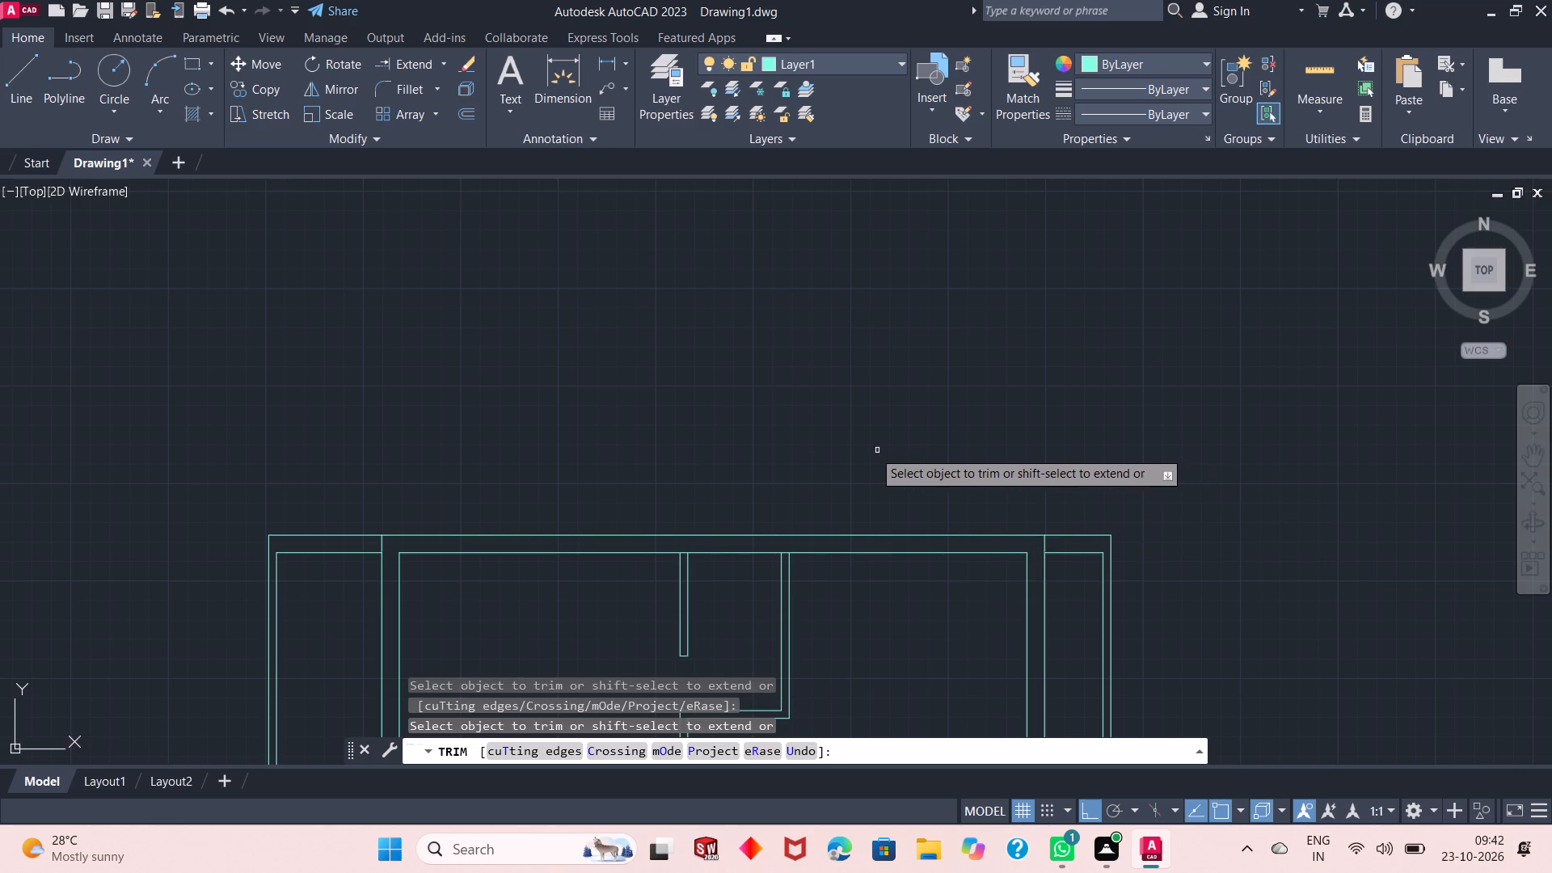
{"action": "right_click", "coordinate": [751, 450]}
{"action": "left_click", "coordinate": [793, 463]}
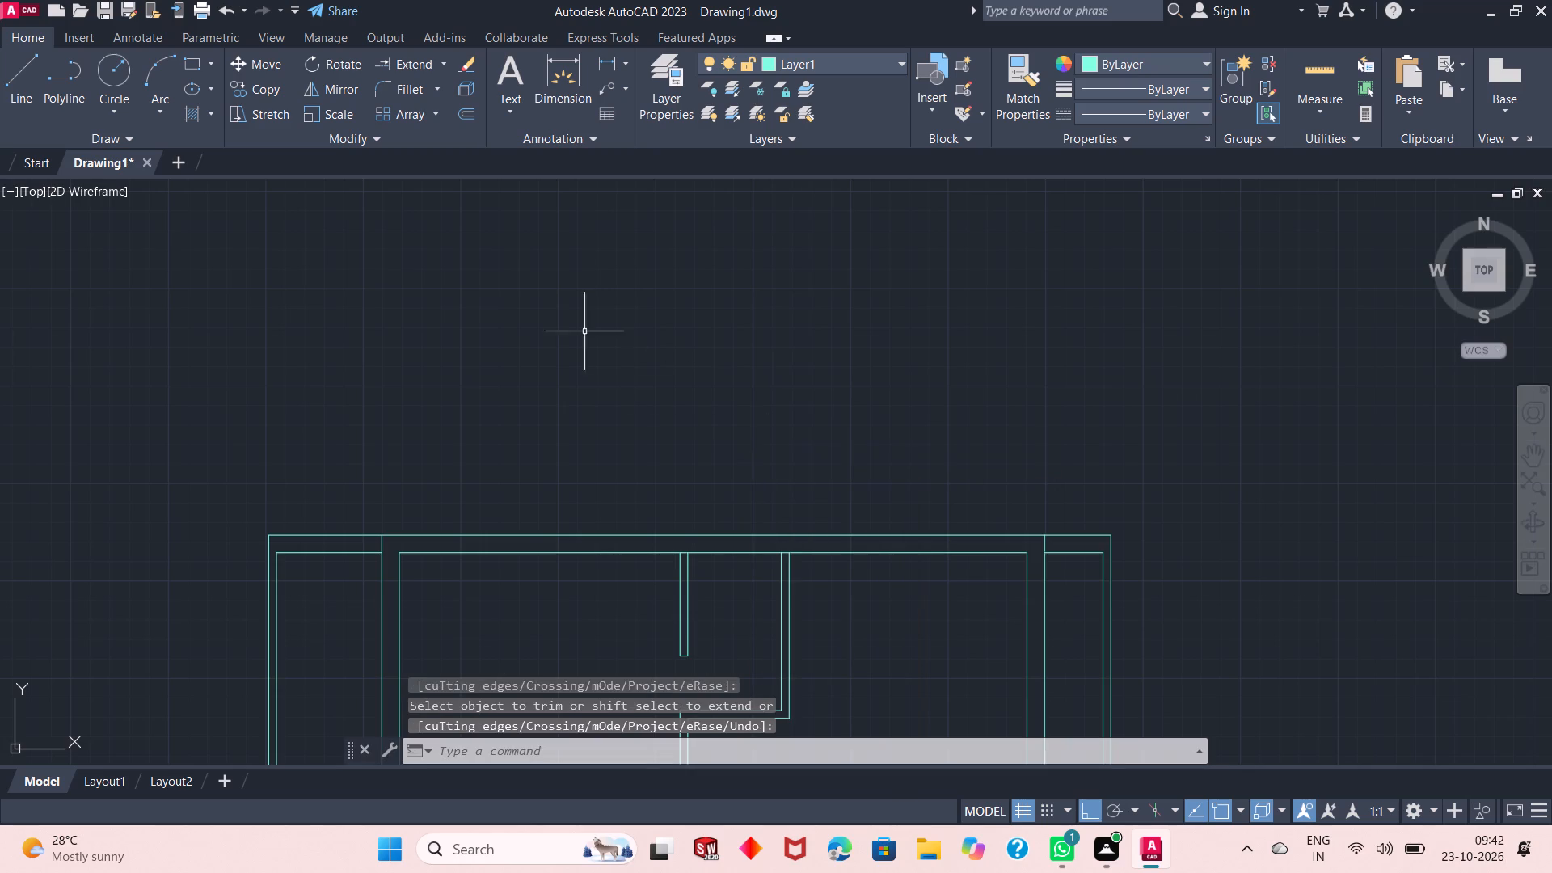
Extend the inner face lines of the building's east and west walls north to the outer boundary line.
{"action": "left_click", "coordinate": [400, 65]}
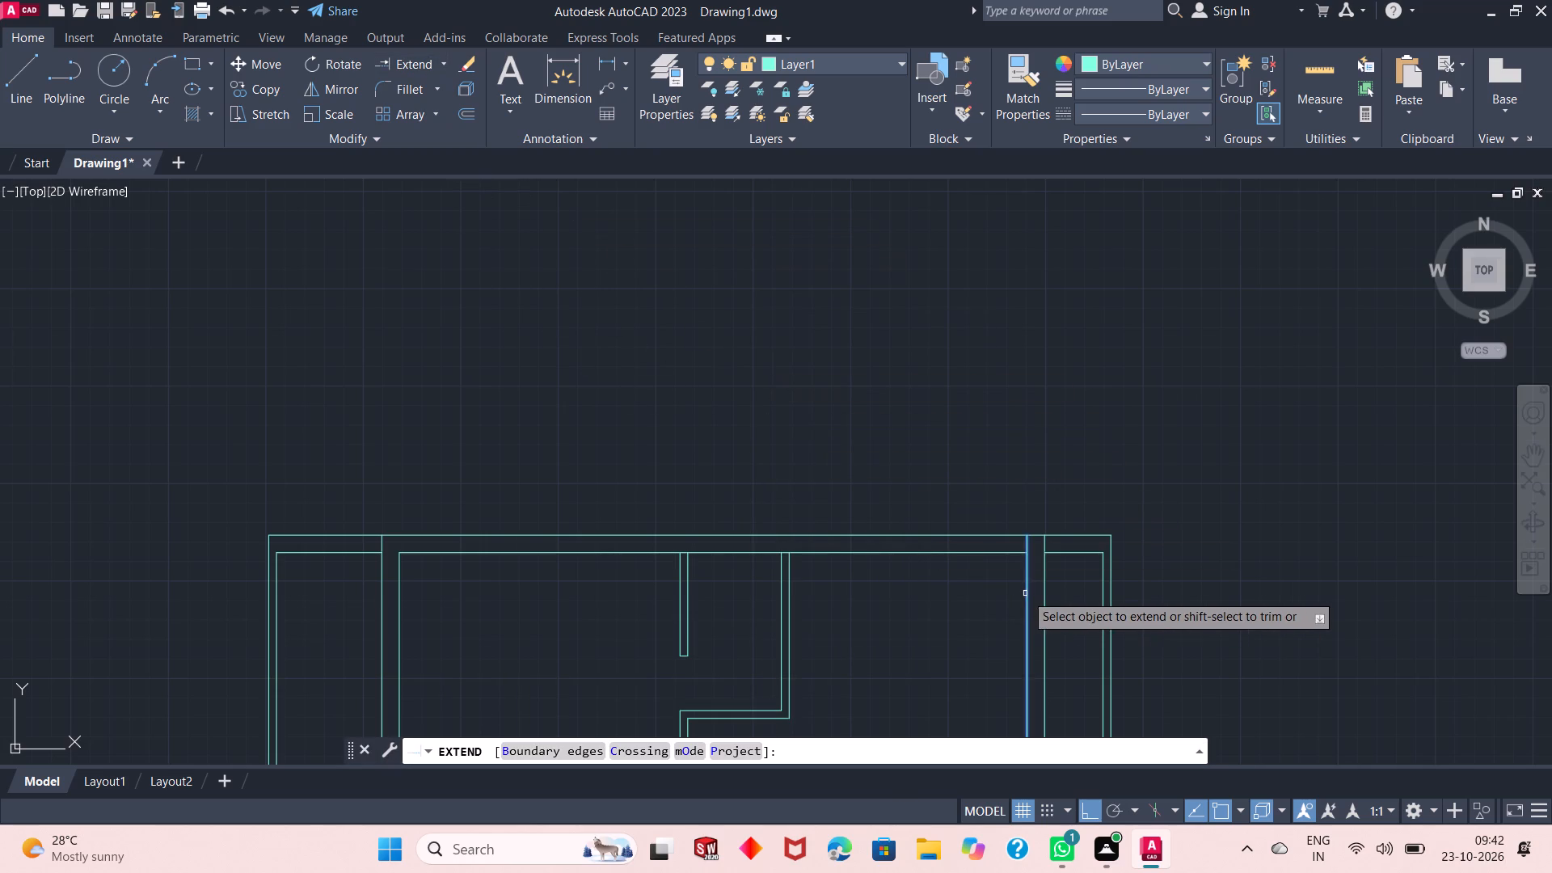
{"action": "left_click", "coordinate": [1026, 593]}
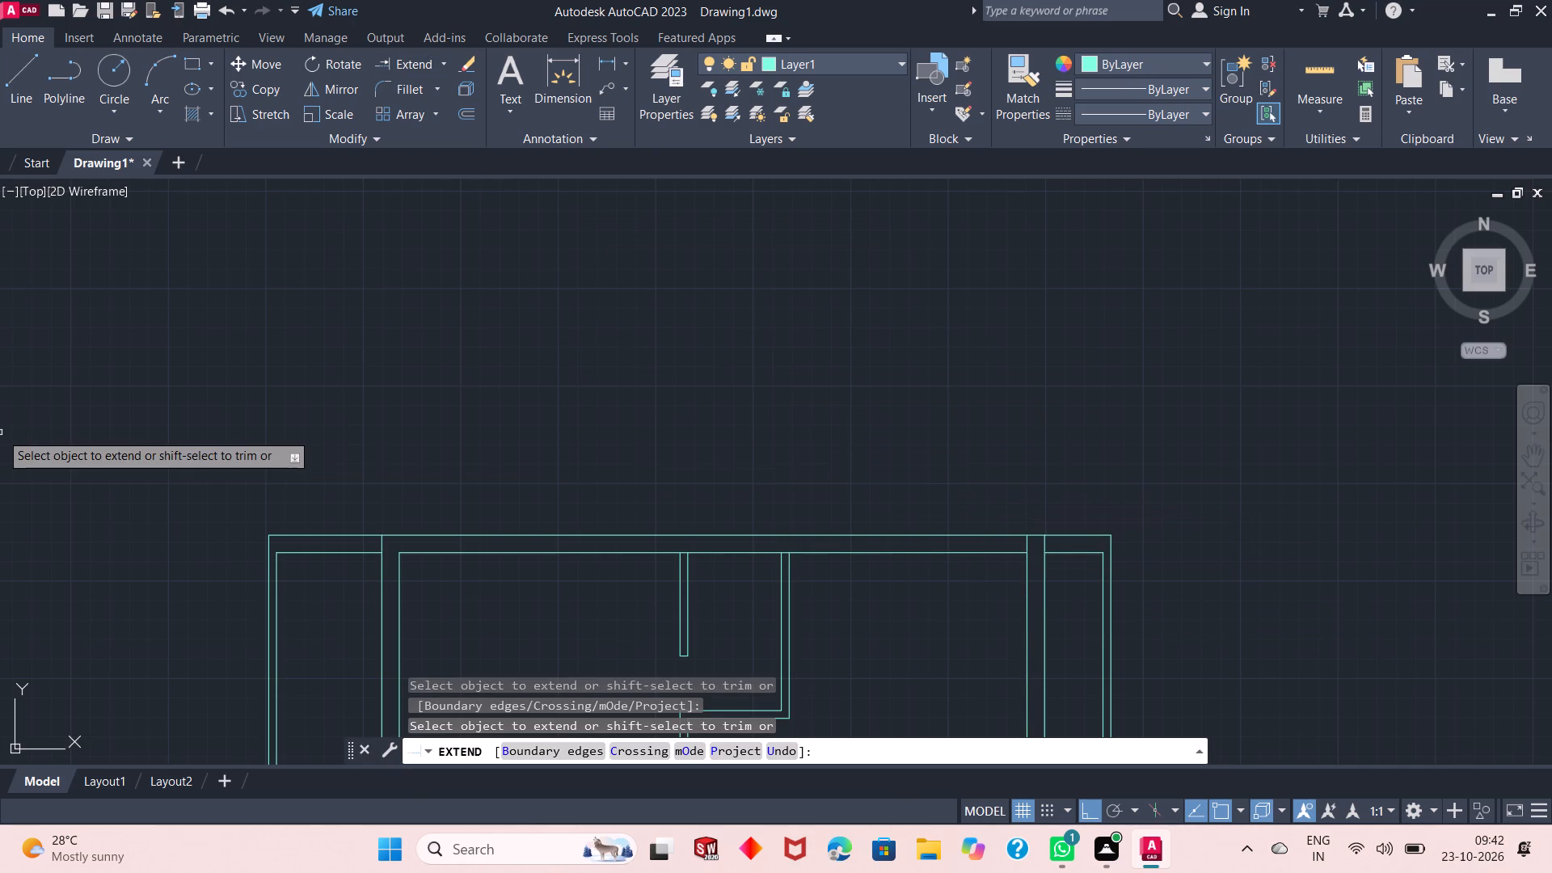
{"action": "left_click", "coordinate": [401, 584]}
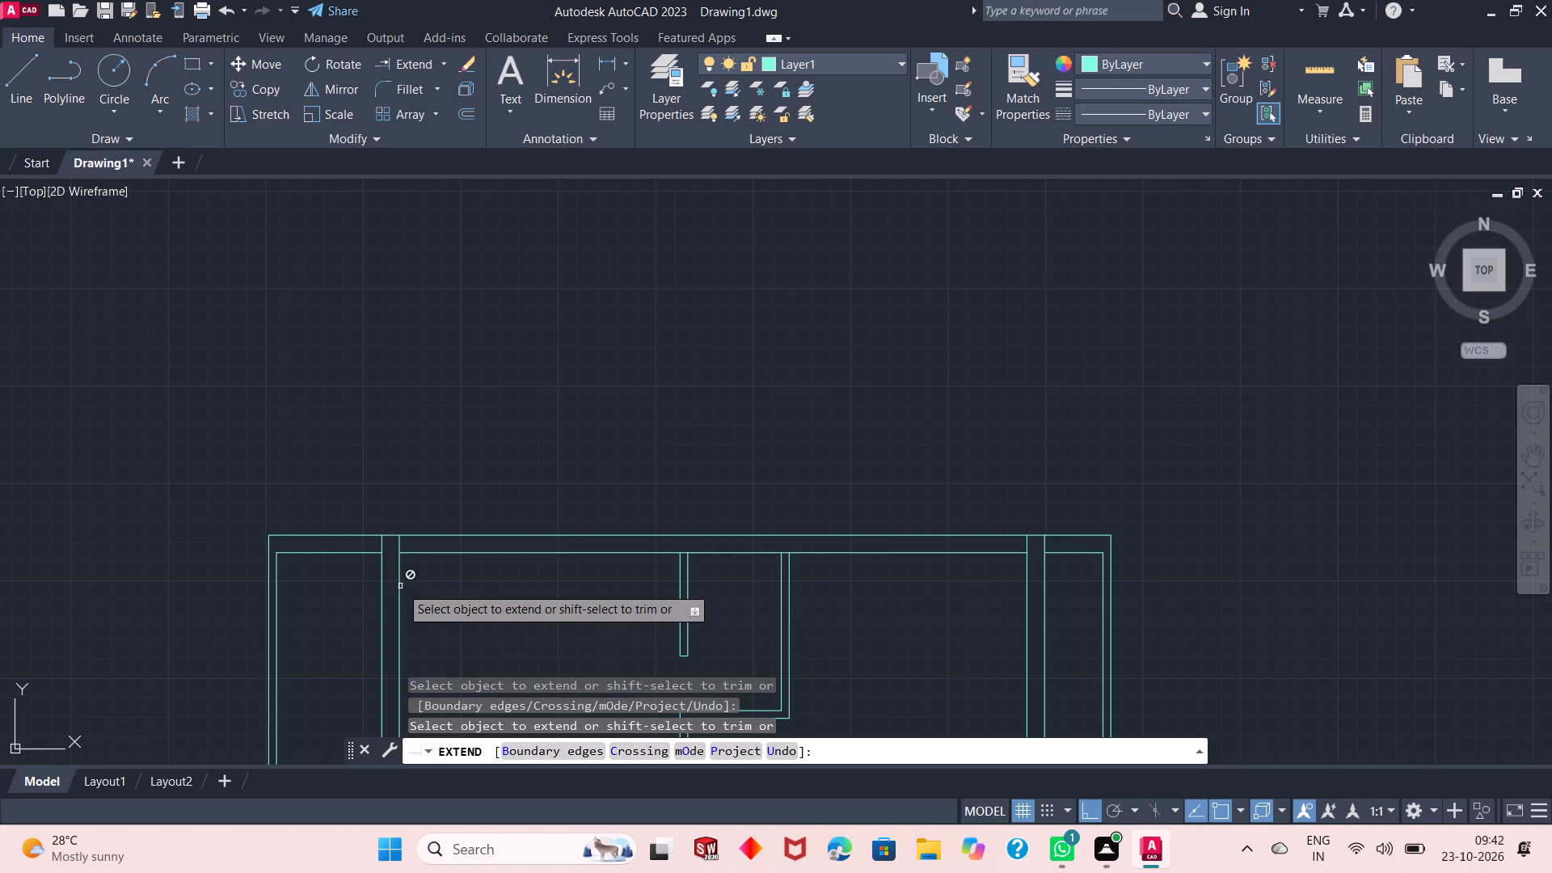
{"action": "right_click", "coordinate": [667, 324]}
{"action": "left_click", "coordinate": [677, 346]}
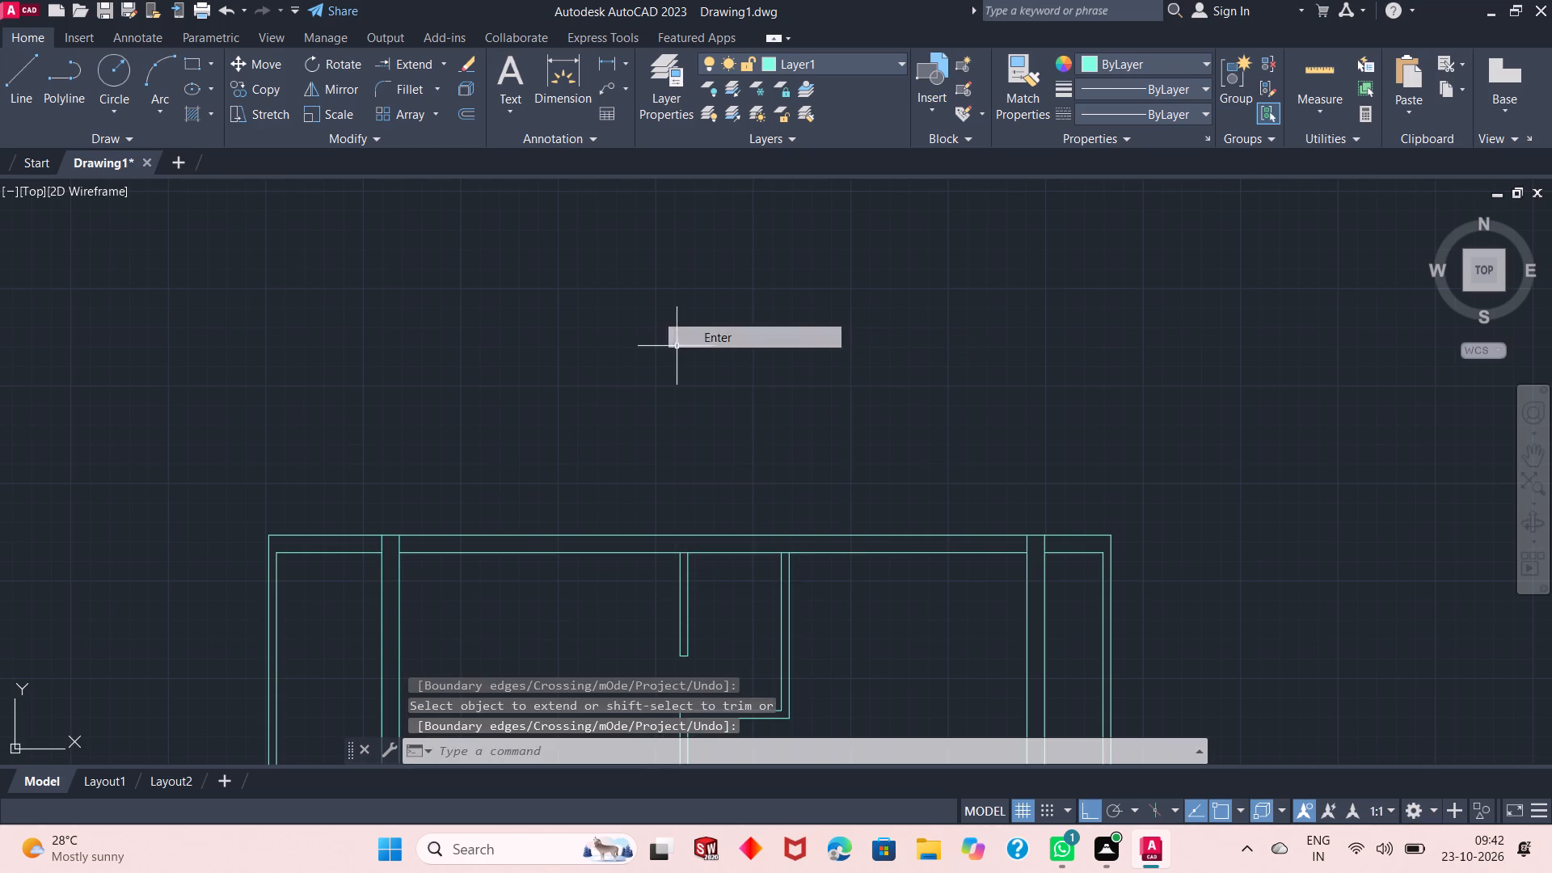
Examine the whole plan and quick-measure the open area between the building's south wall and the plot boundary.
{"action": "scroll", "coordinate": [578, 365], "scroll_direction": "up", "scroll_amount": 2}
{"action": "scroll", "coordinate": [578, 365], "scroll_direction": "down", "scroll_amount": 7}
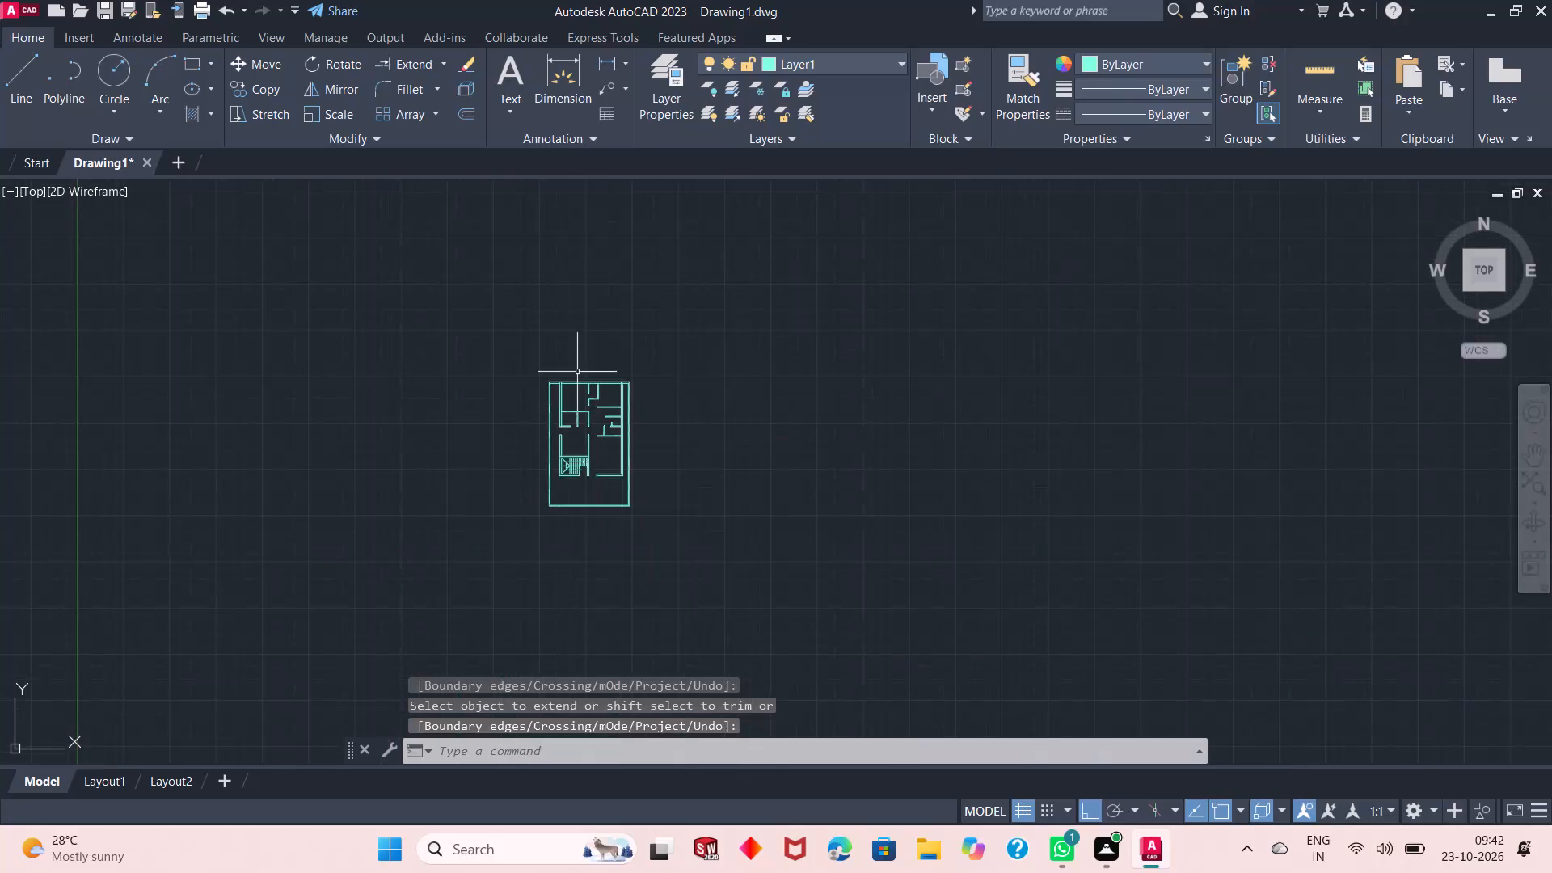
{"action": "scroll", "coordinate": [575, 393], "scroll_direction": "up", "scroll_amount": 3}
{"action": "scroll", "coordinate": [547, 710], "scroll_direction": "up", "scroll_amount": 1}
{"action": "scroll", "coordinate": [560, 636], "scroll_direction": "up", "scroll_amount": 2}
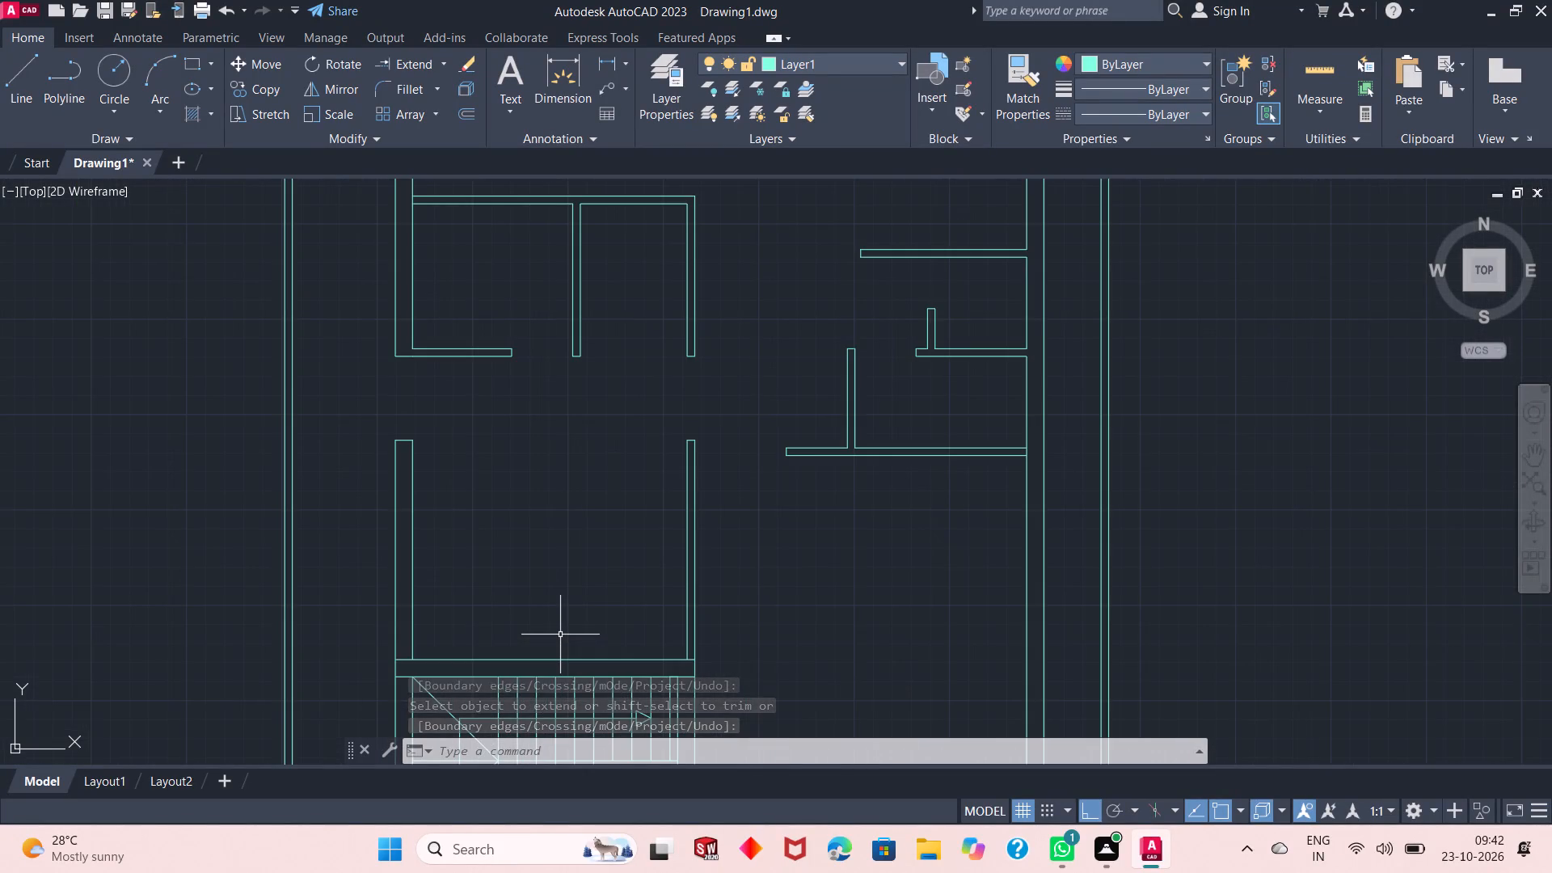
{"action": "scroll", "coordinate": [560, 635], "scroll_direction": "up", "scroll_amount": 1}
{"action": "scroll", "coordinate": [560, 599], "scroll_direction": "down", "scroll_amount": 1}
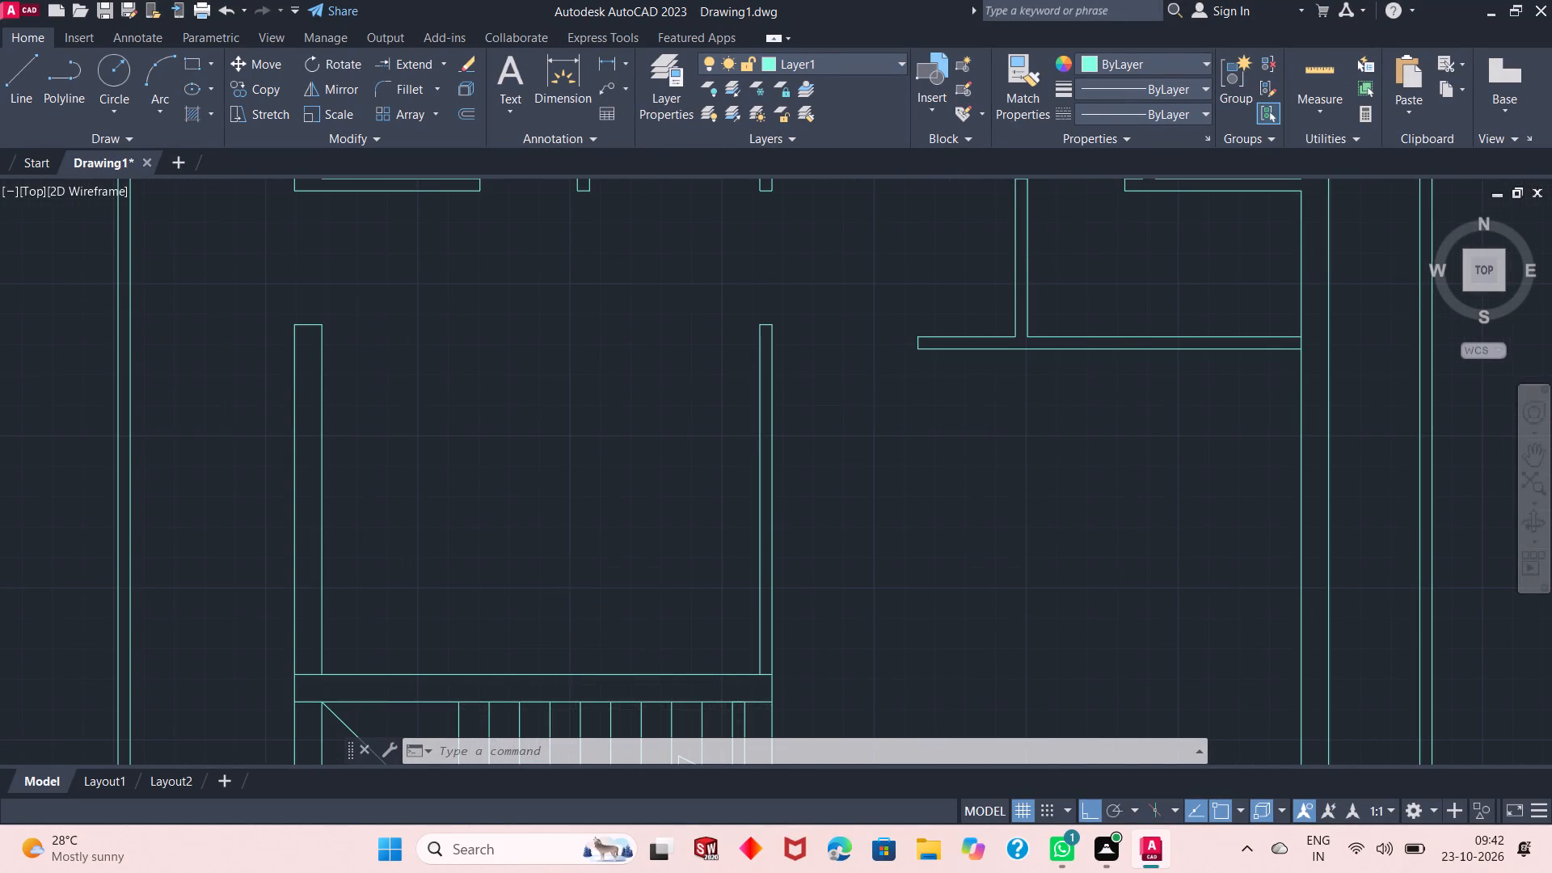
{"action": "scroll", "coordinate": [560, 599], "scroll_direction": "down", "scroll_amount": 2}
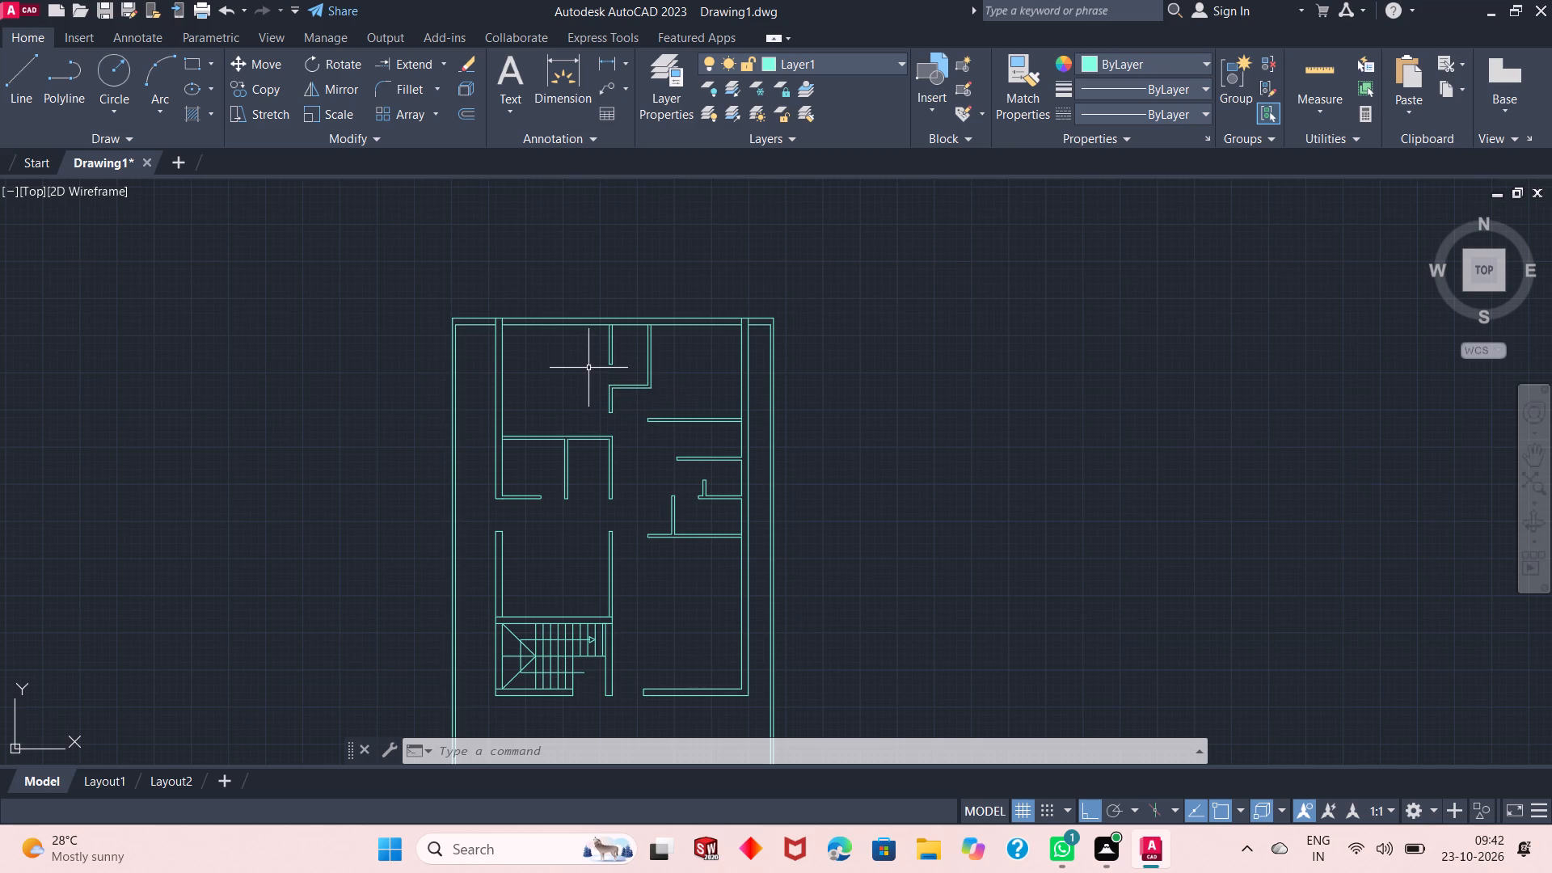
{"action": "scroll", "coordinate": [555, 377], "scroll_direction": "down", "scroll_amount": 1}
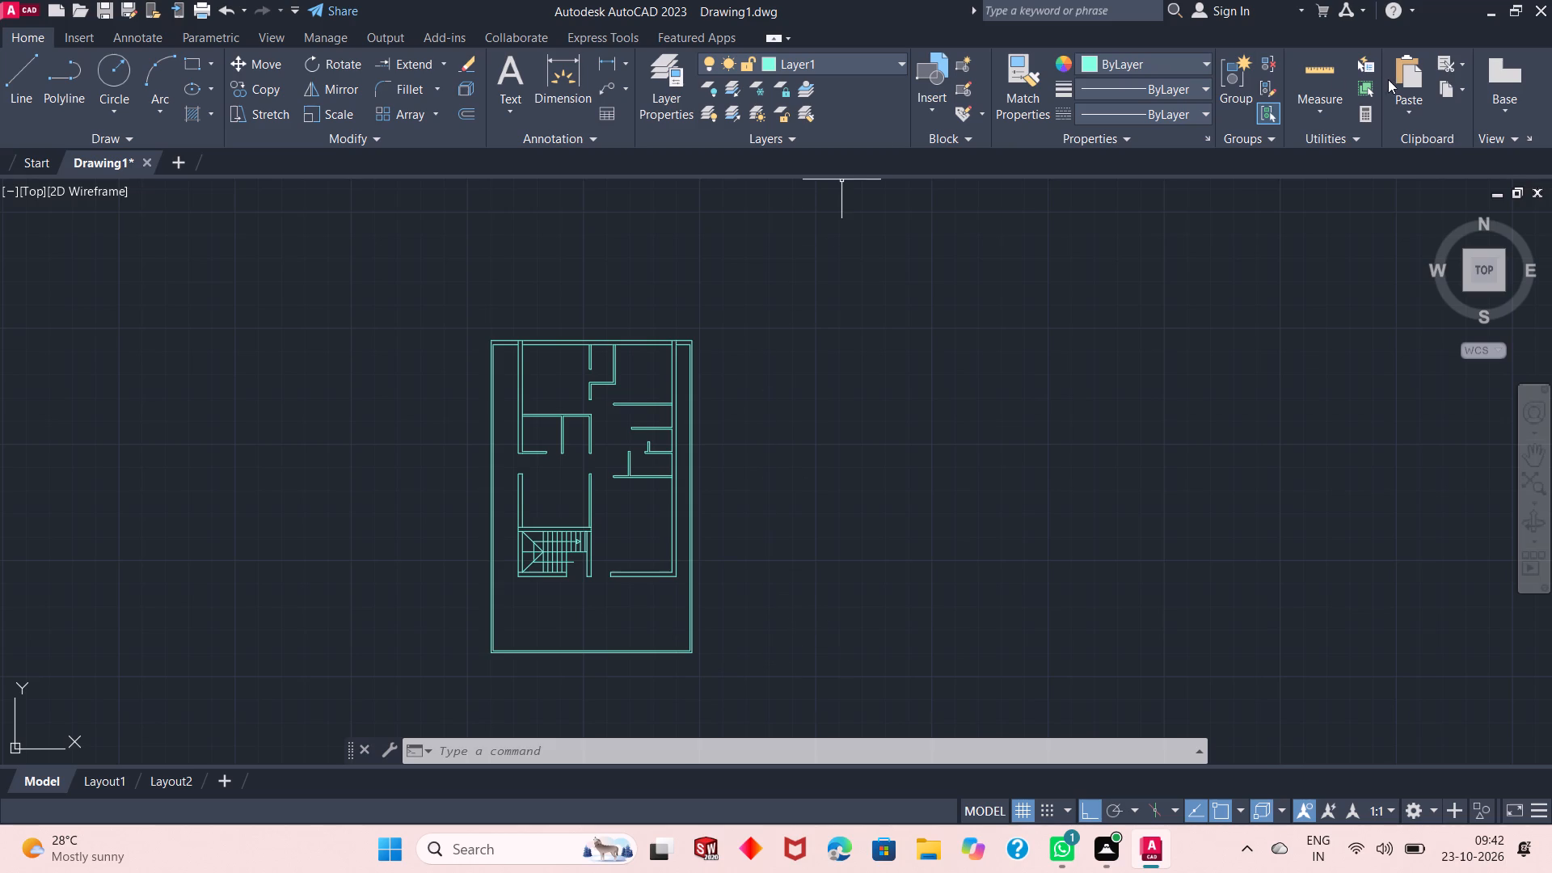
{"action": "left_click", "coordinate": [1308, 79]}
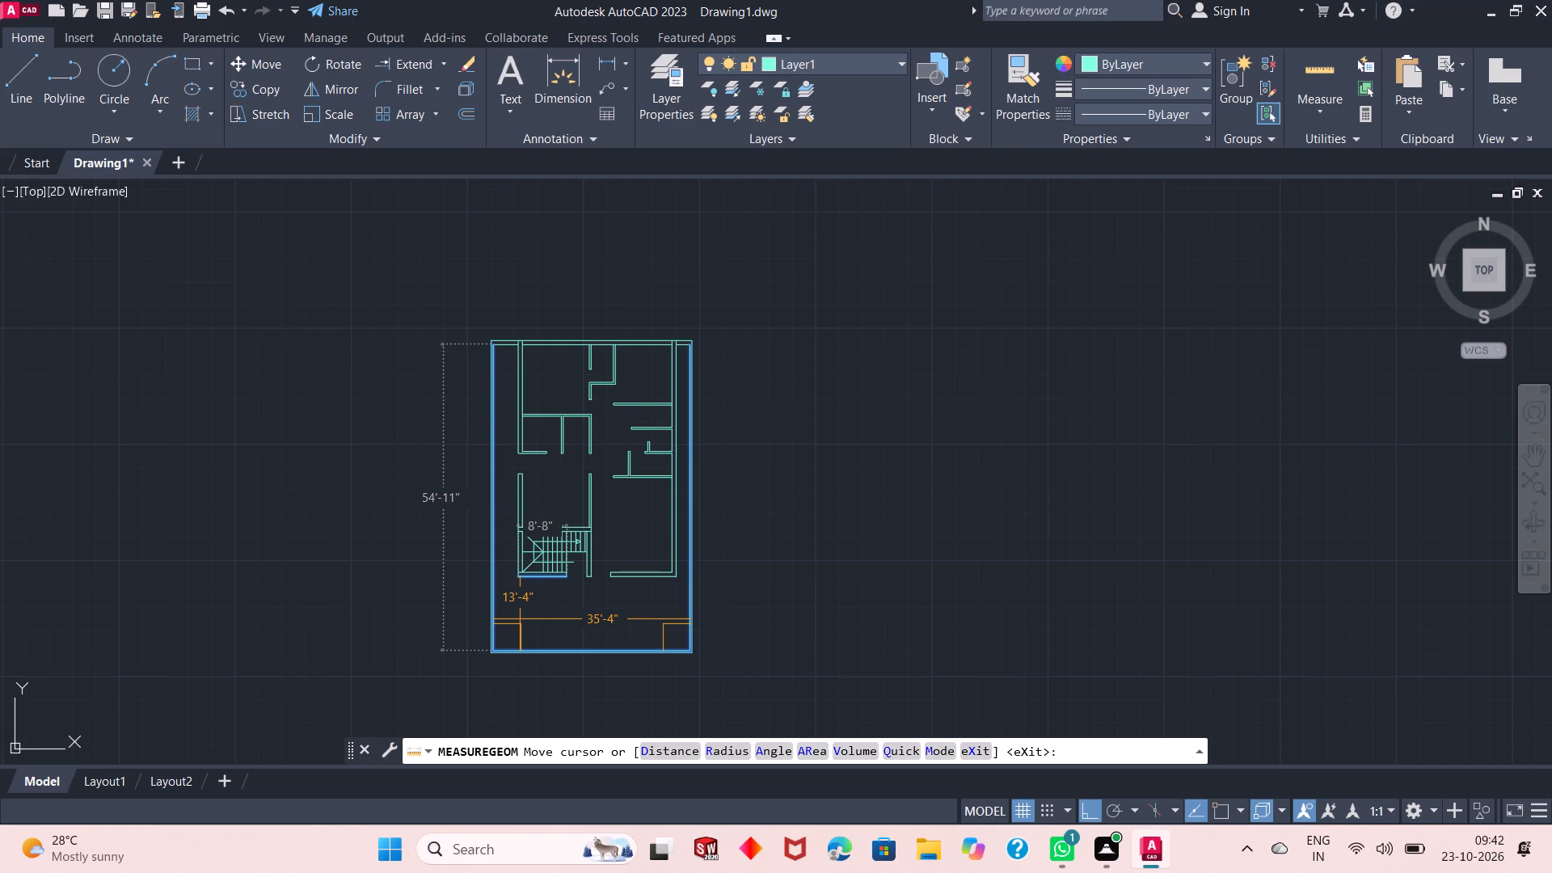
{"action": "key", "text": "Escape"}
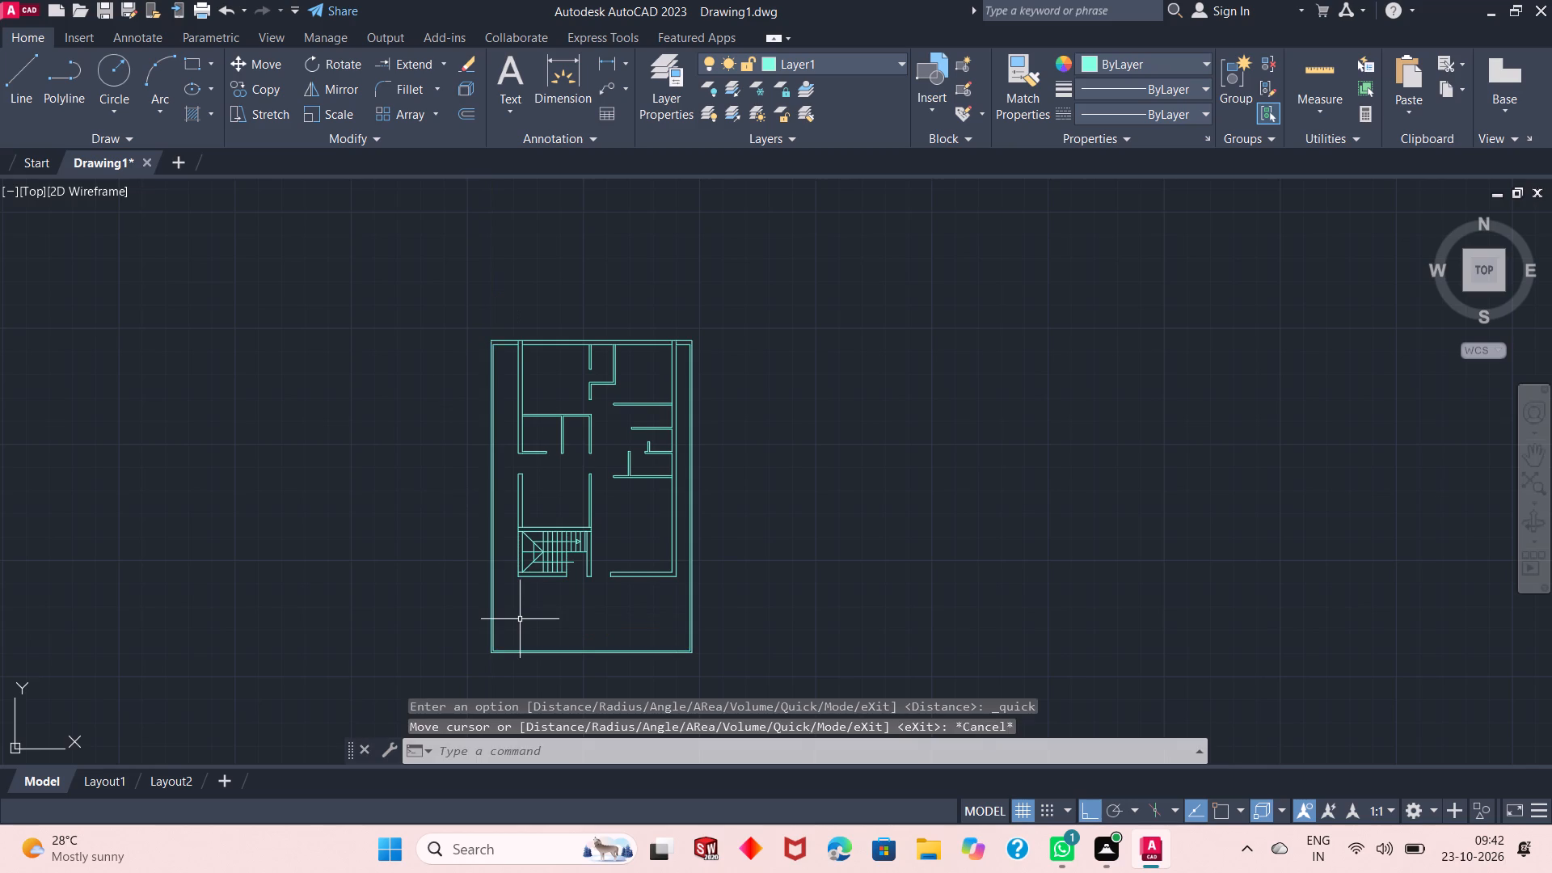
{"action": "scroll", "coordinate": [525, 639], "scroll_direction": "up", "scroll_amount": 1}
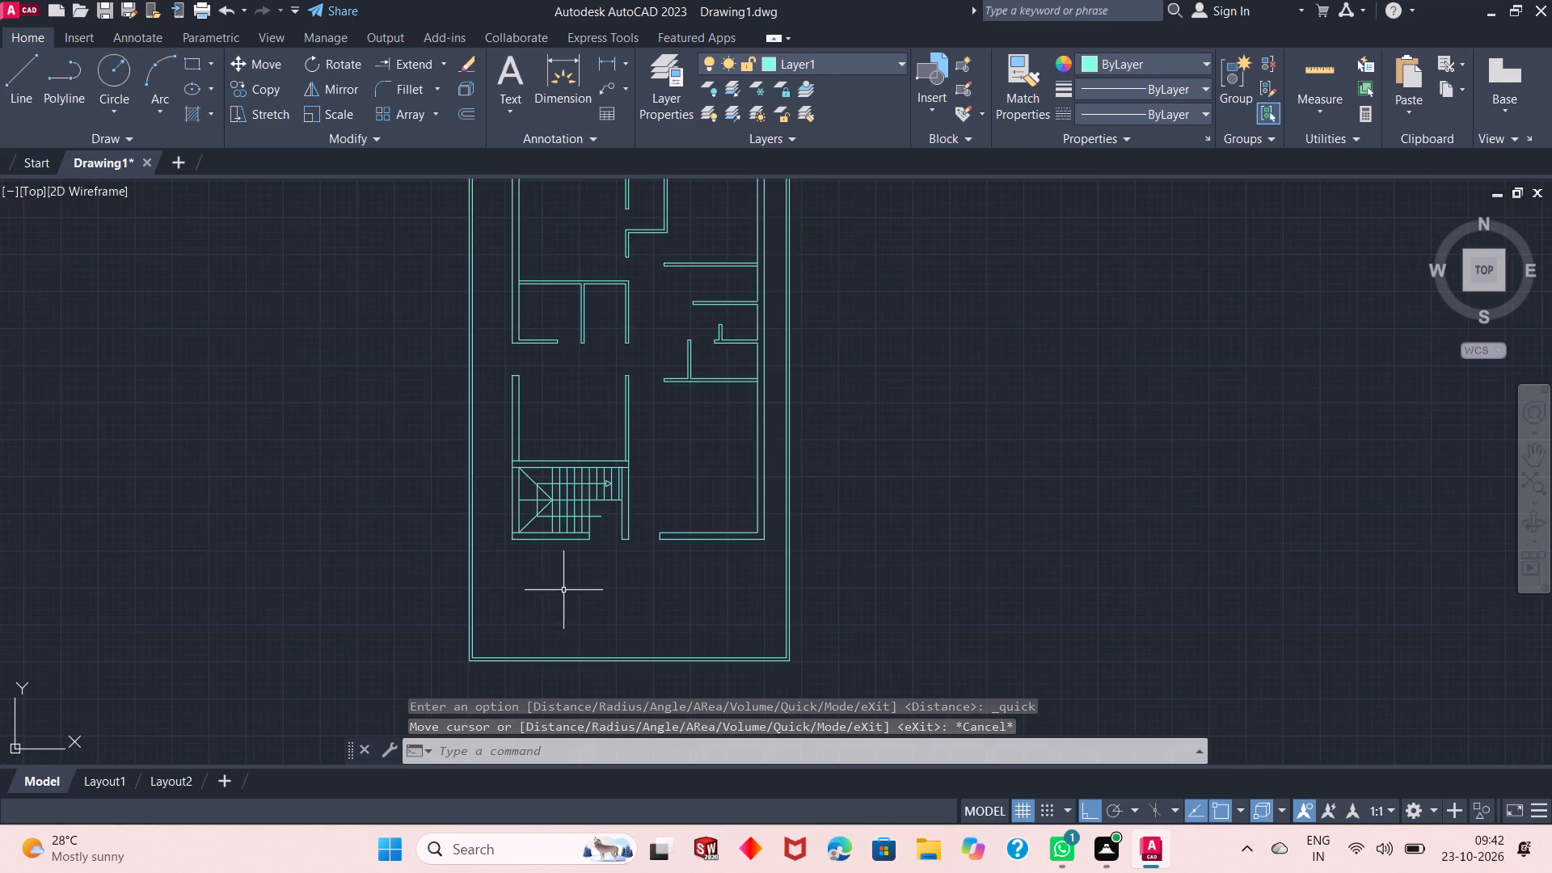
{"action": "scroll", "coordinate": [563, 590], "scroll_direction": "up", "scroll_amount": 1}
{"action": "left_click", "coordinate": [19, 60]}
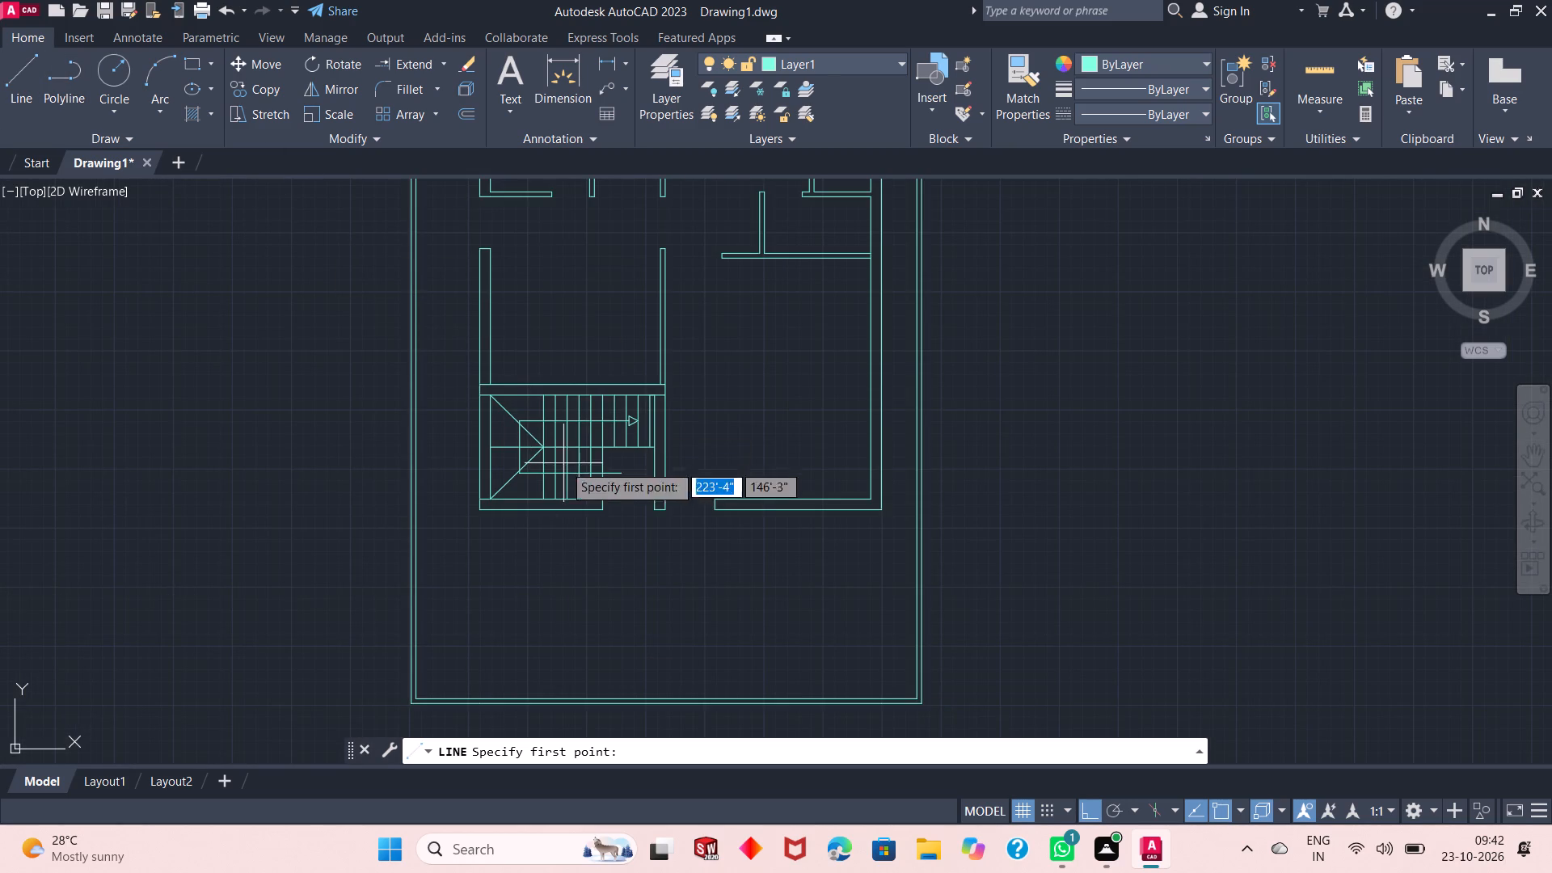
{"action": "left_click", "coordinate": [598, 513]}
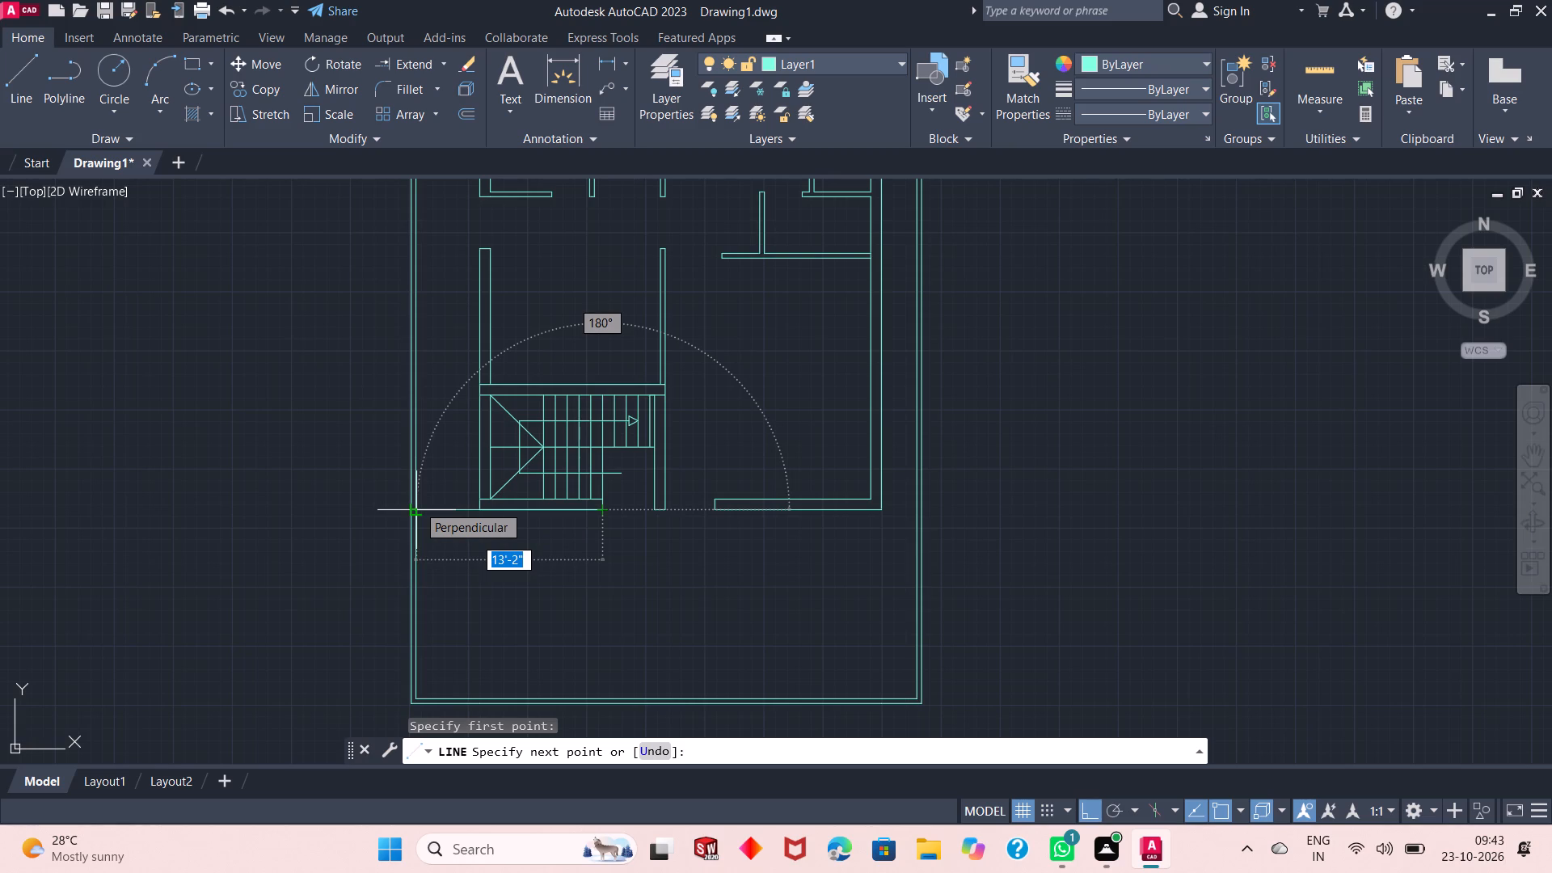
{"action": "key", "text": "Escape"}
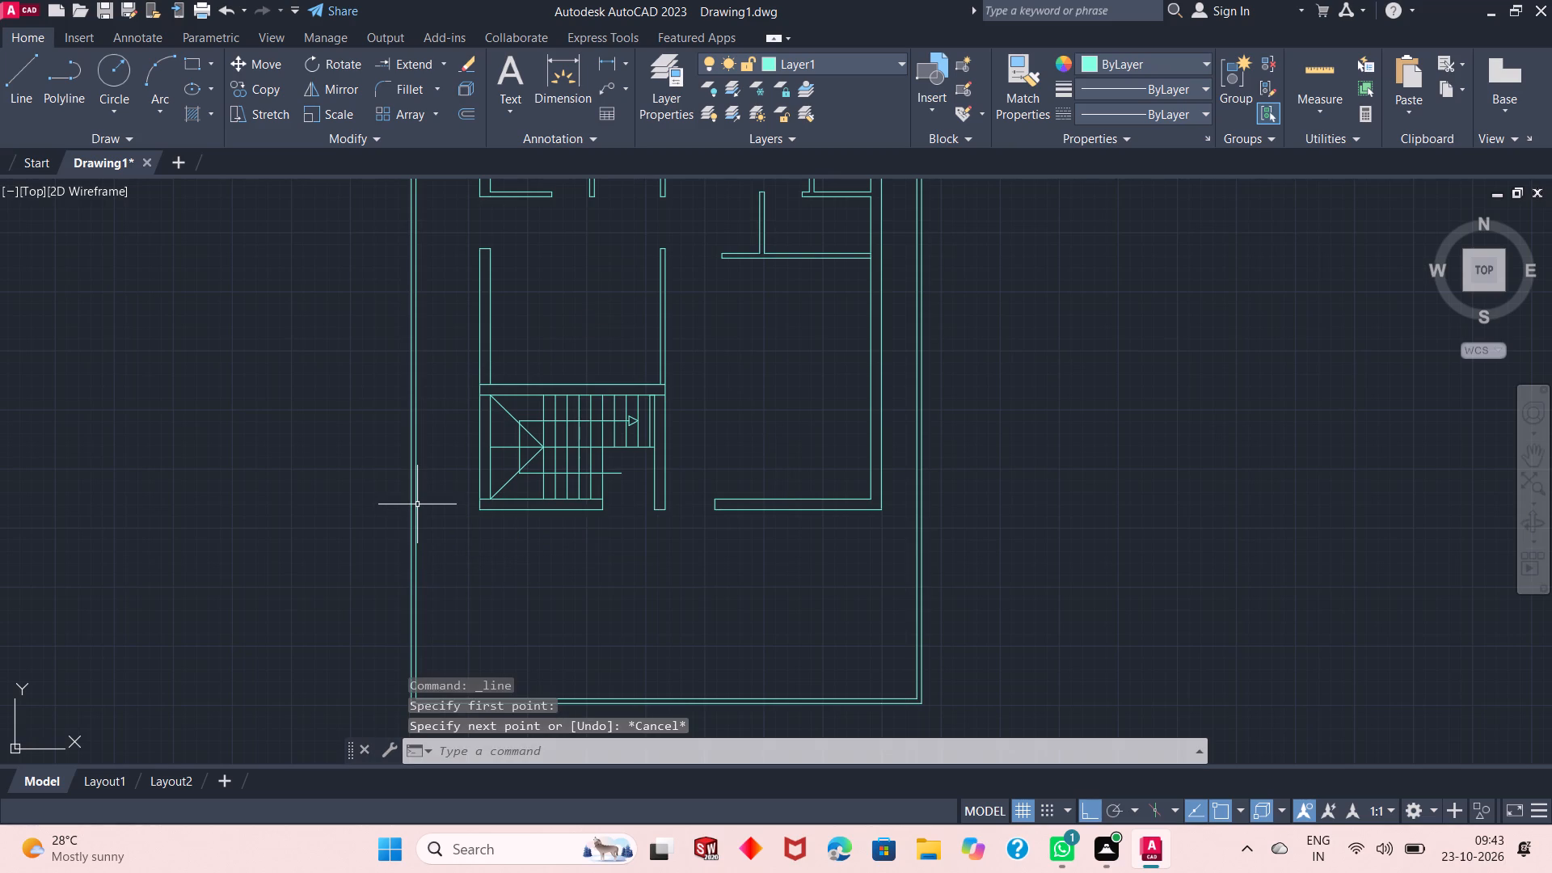
Draw a line 6' south from the outer corner at the east end of the staircase's south wall.
{"action": "scroll", "coordinate": [357, 390], "scroll_direction": "down", "scroll_amount": 2}
{"action": "scroll", "coordinate": [428, 434], "scroll_direction": "up", "scroll_amount": 1}
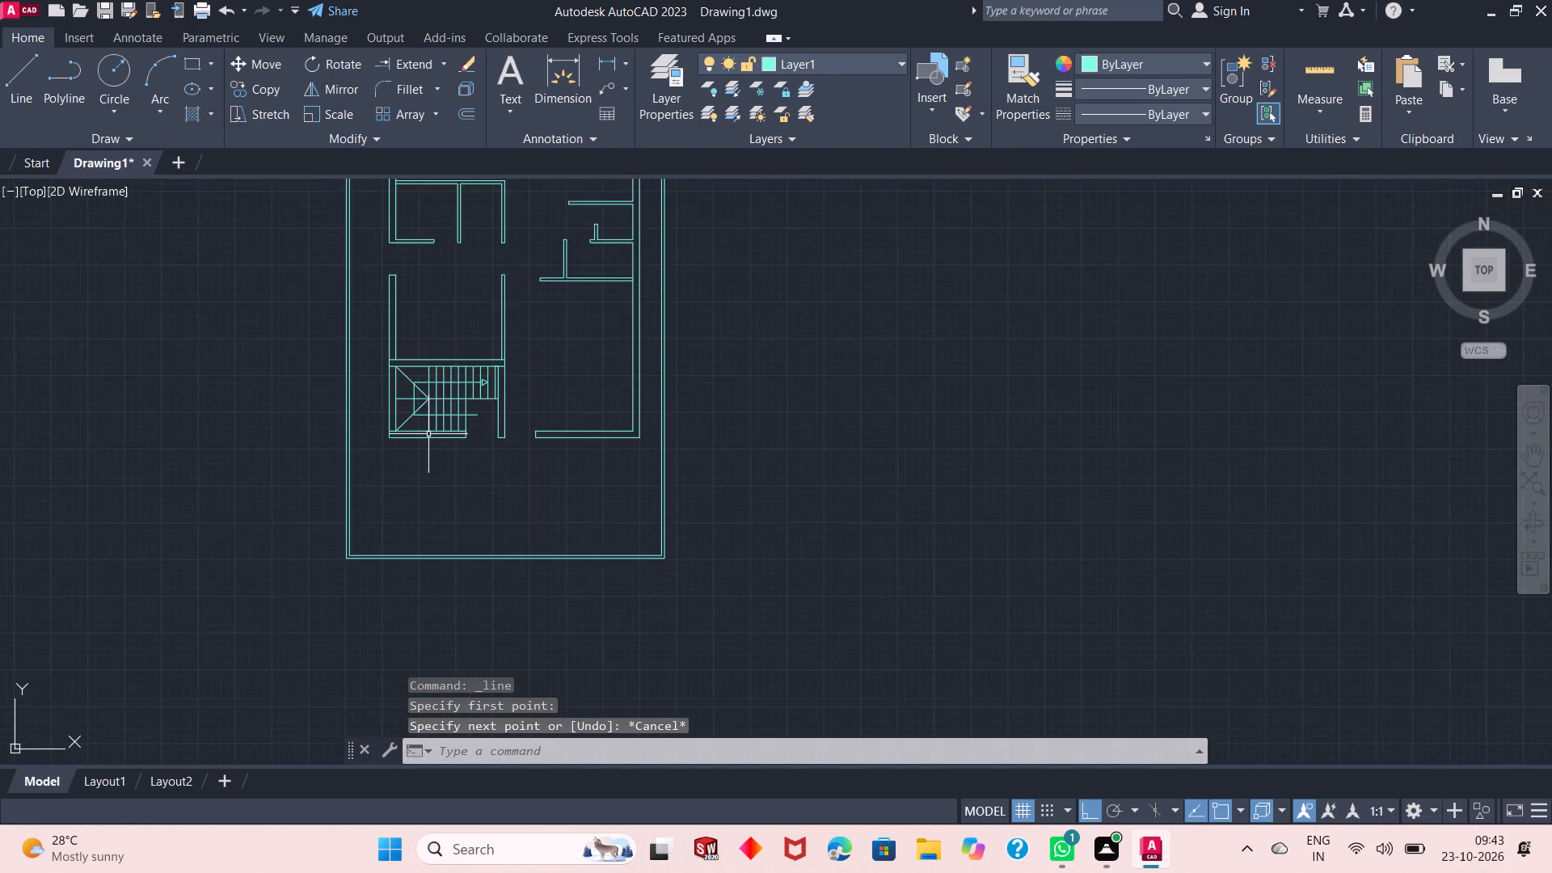
{"action": "scroll", "coordinate": [428, 434], "scroll_direction": "up", "scroll_amount": 3}
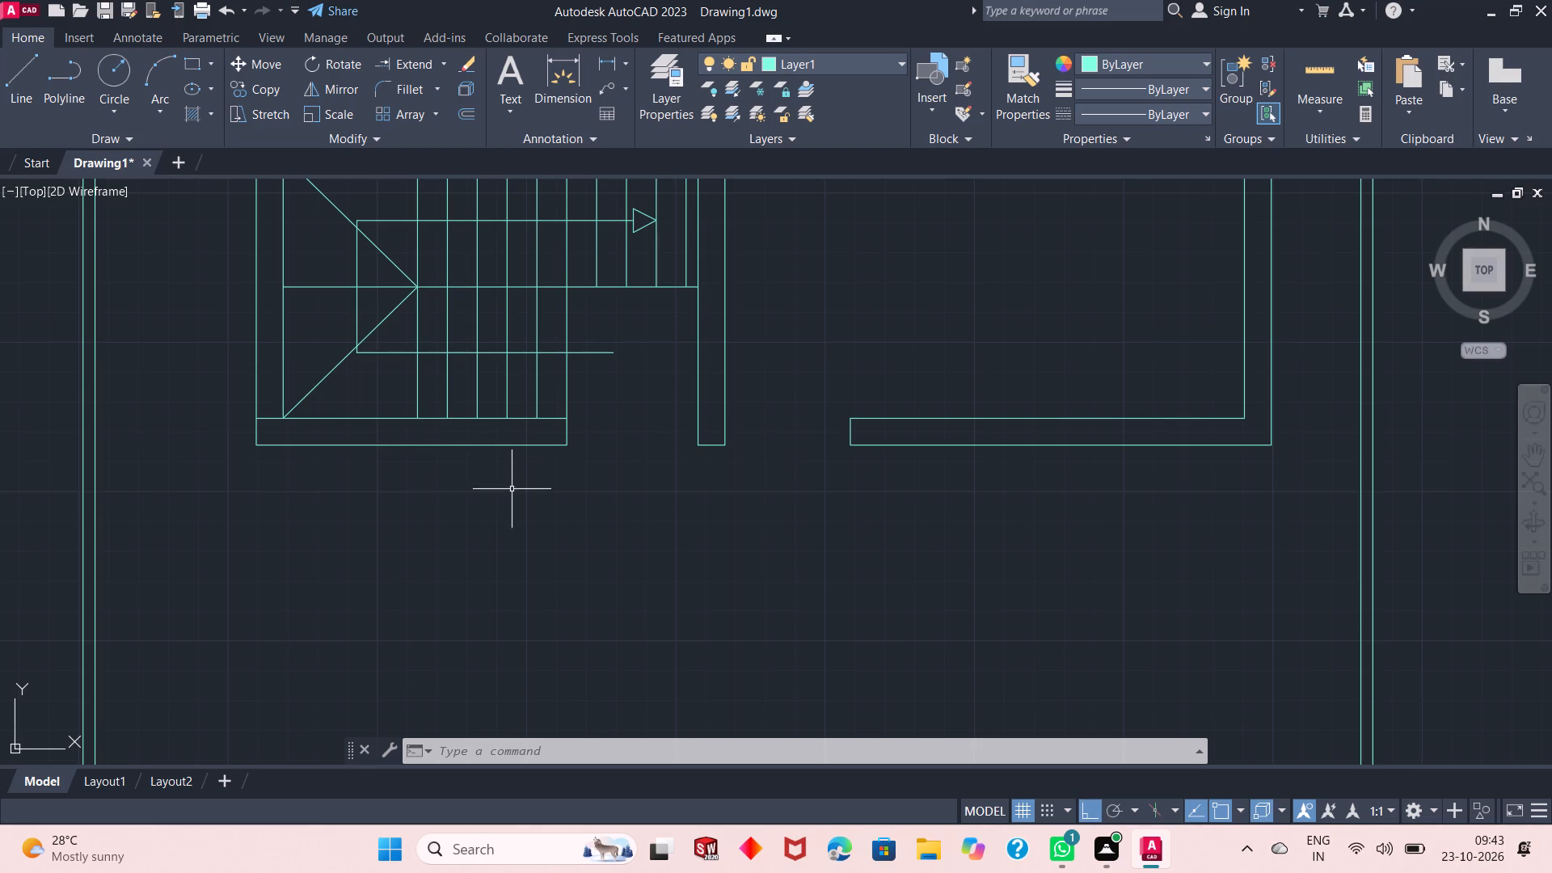
{"action": "scroll", "coordinate": [514, 508], "scroll_direction": "down", "scroll_amount": 1}
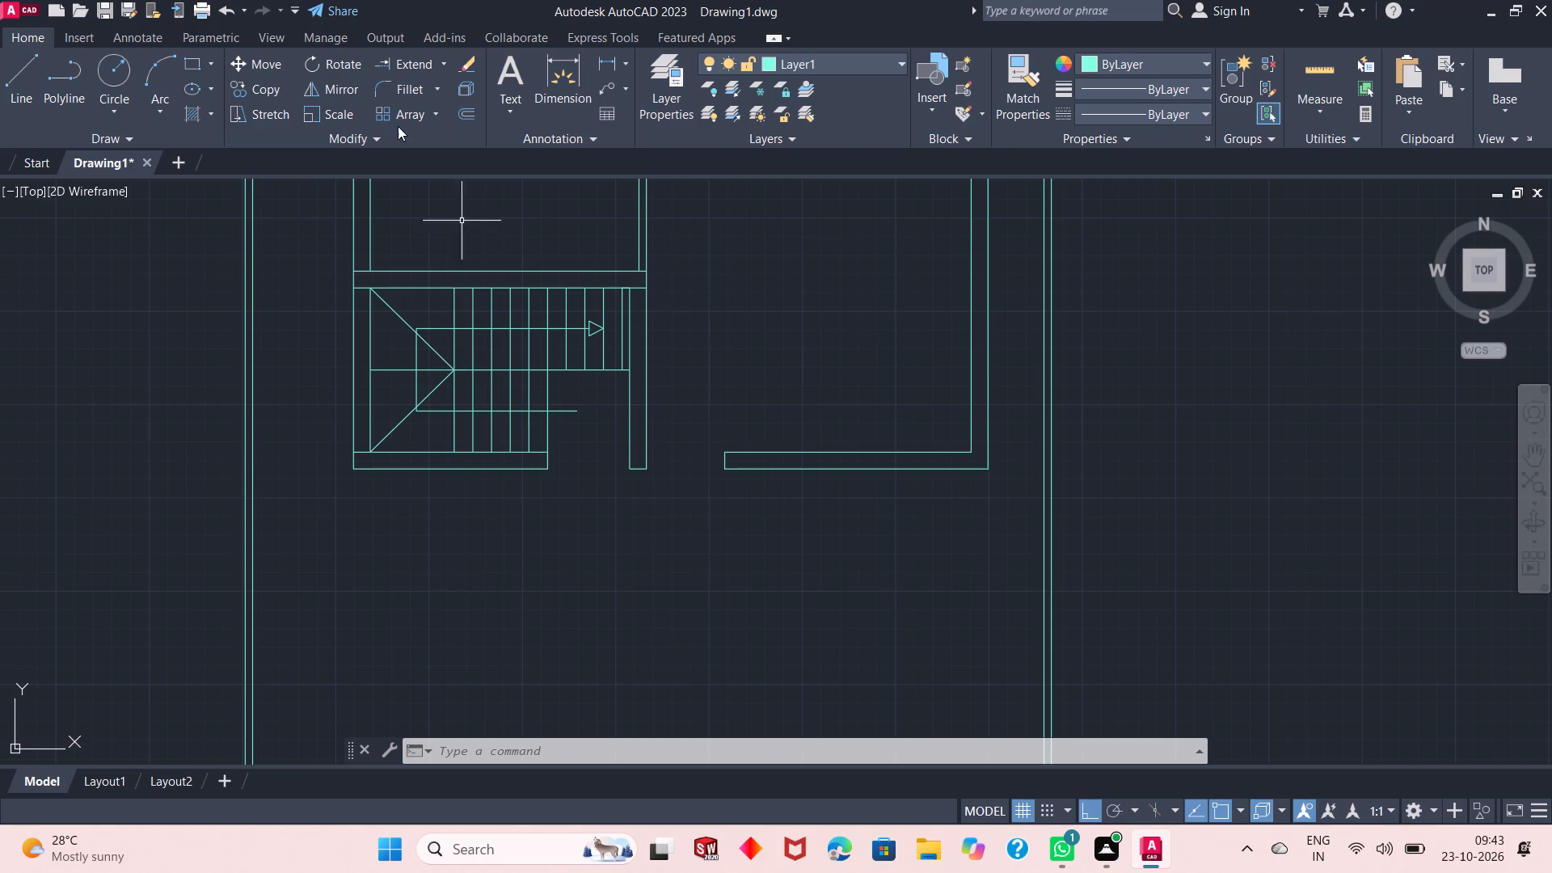
{"action": "left_click", "coordinate": [34, 70]}
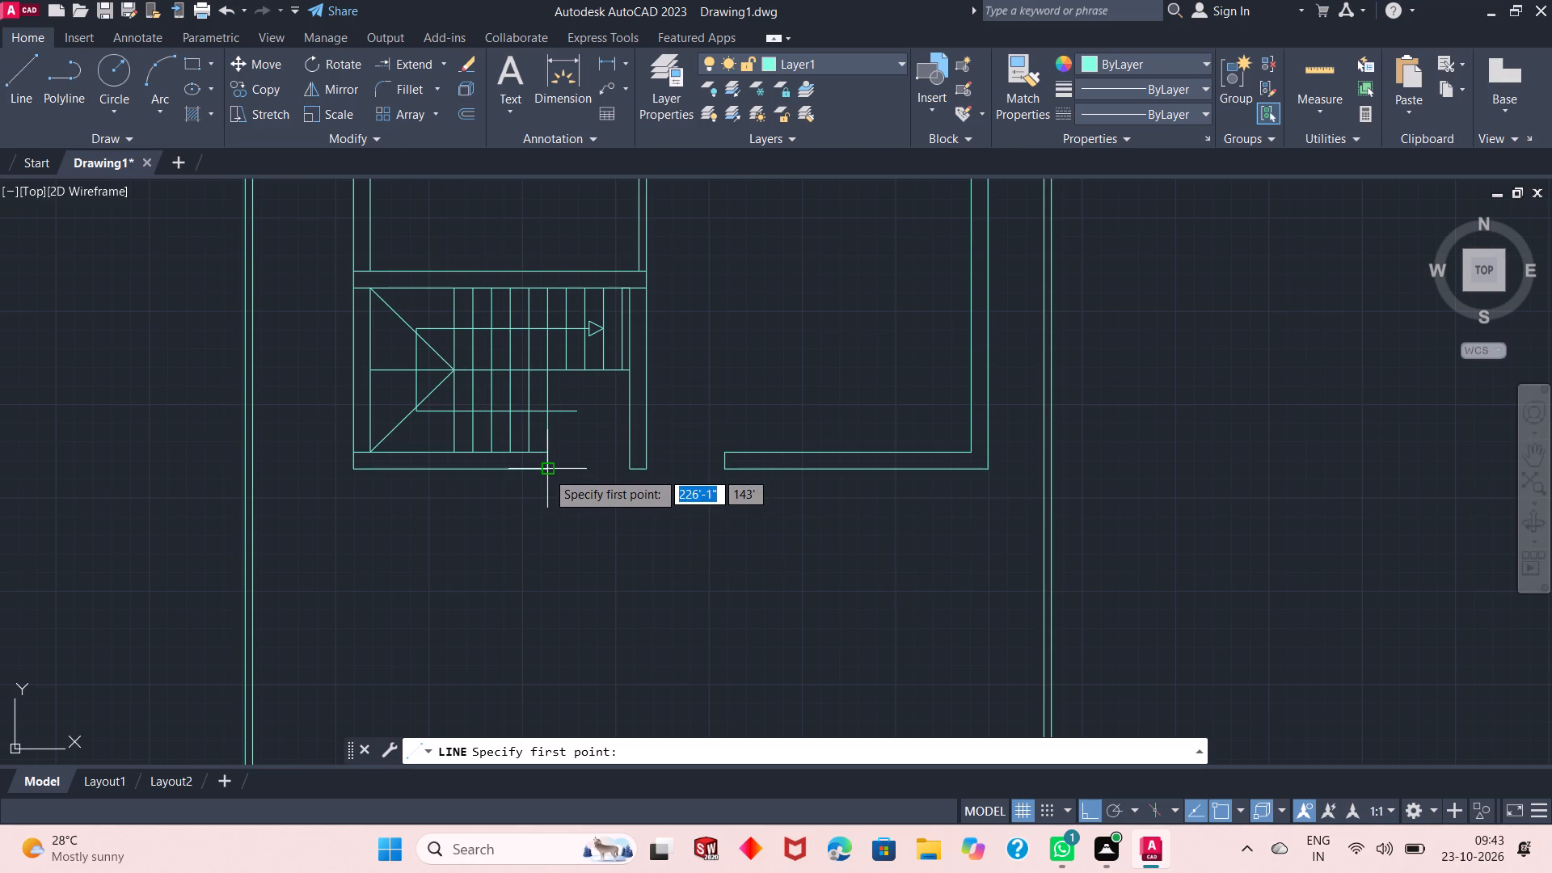
{"action": "left_click", "coordinate": [546, 471]}
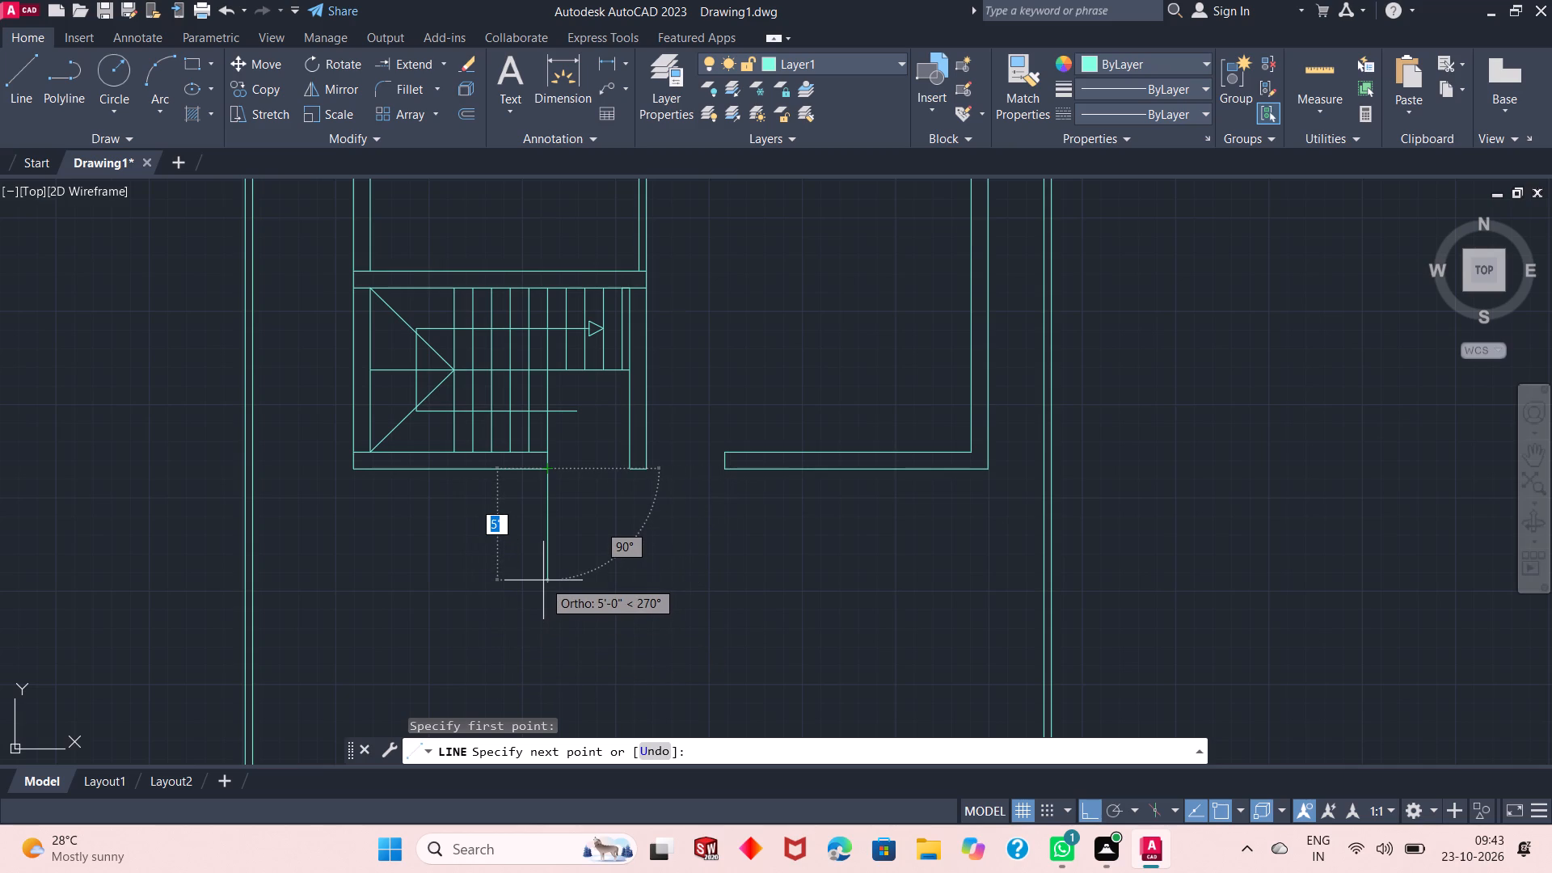
{"action": "scroll", "coordinate": [604, 547], "scroll_direction": "down", "scroll_amount": 2}
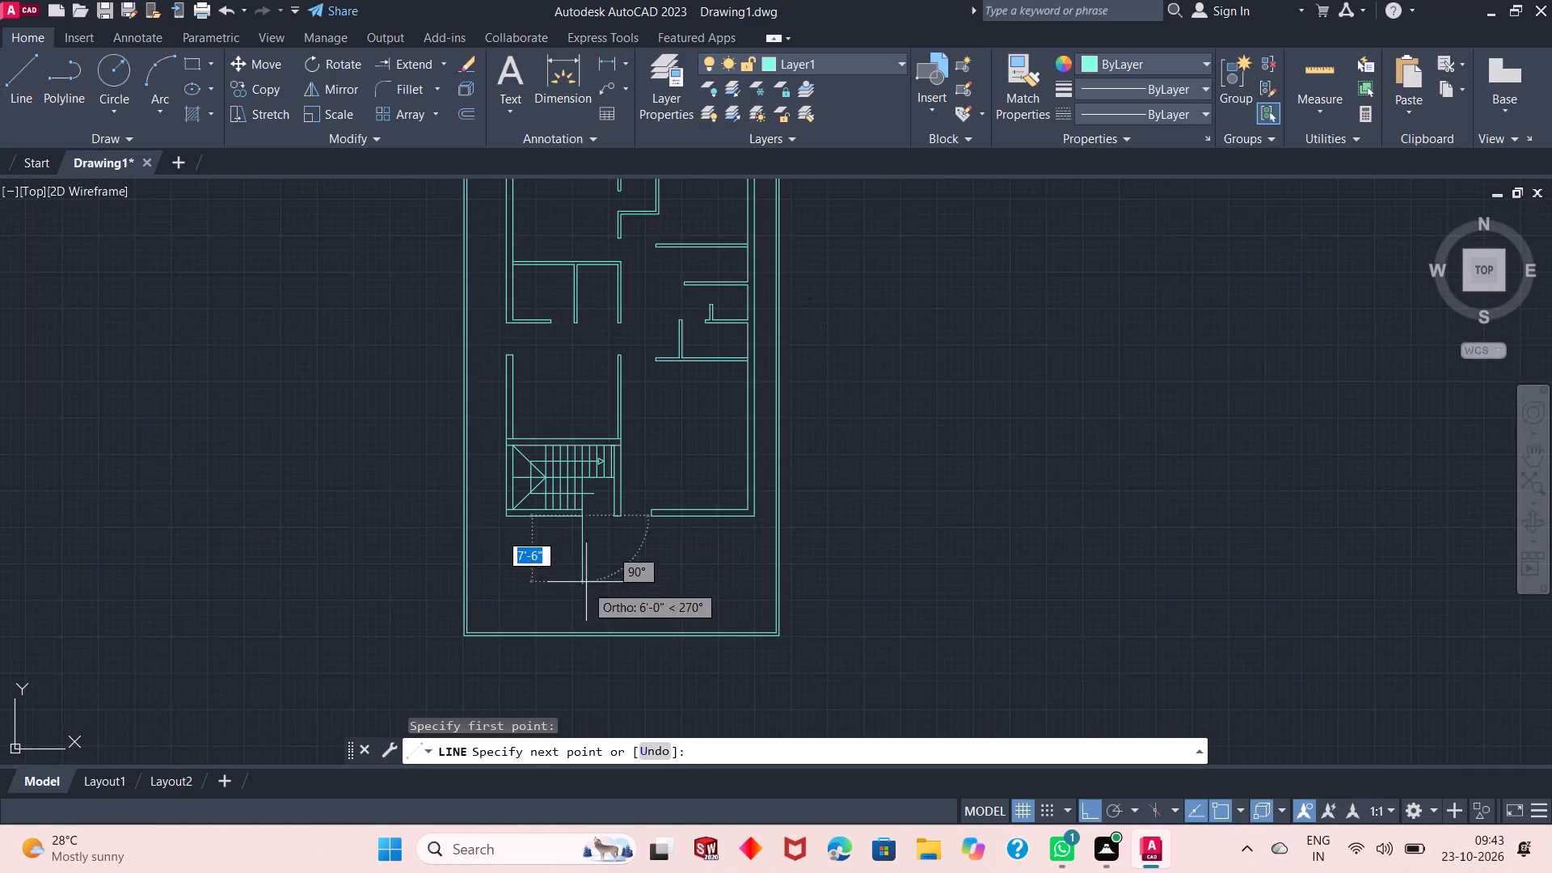
{"action": "scroll", "coordinate": [578, 619], "scroll_direction": "up", "scroll_amount": 2}
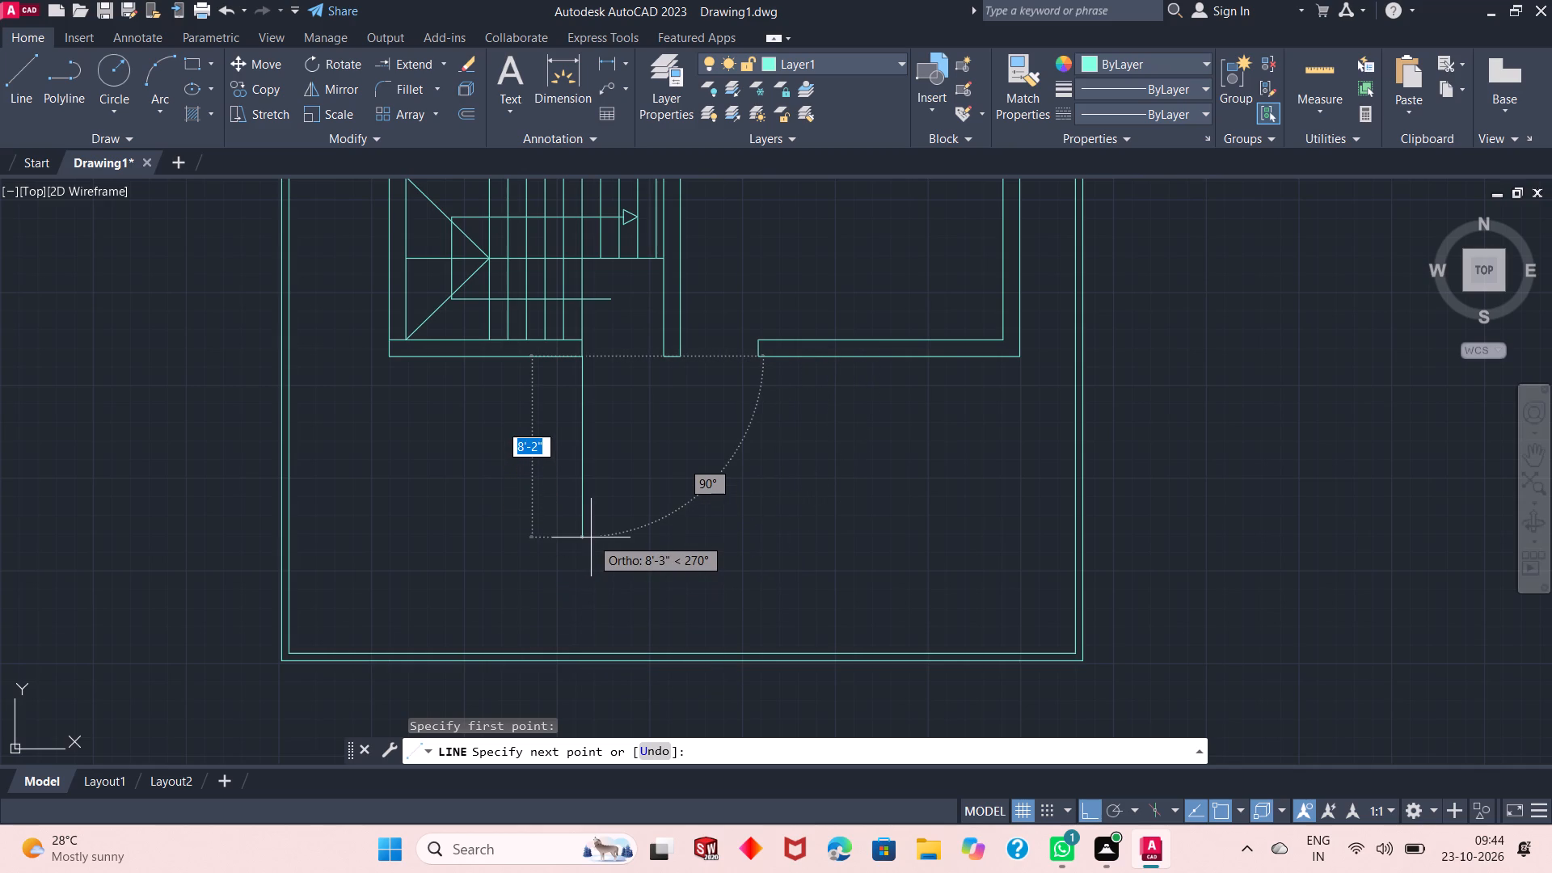
{"action": "type", "text": "6'"}
{"action": "key", "text": "Return"}
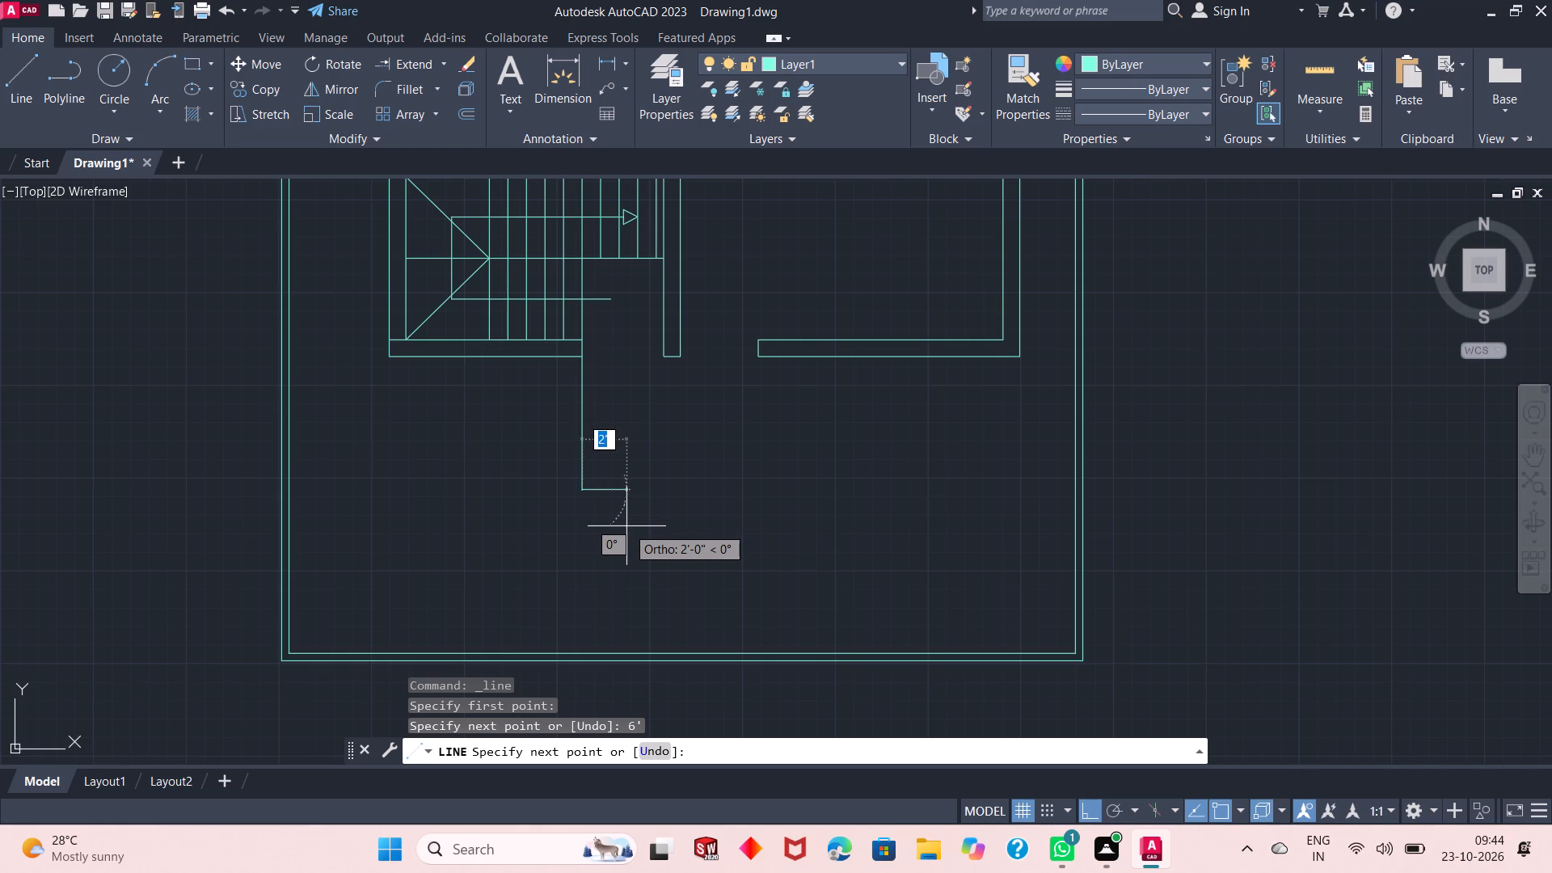
Continue the line 2' east, 2' north and 2' west to close a 2' square, and end the line.
{"action": "type", "text": "2'"}
{"action": "key", "text": "Return"}
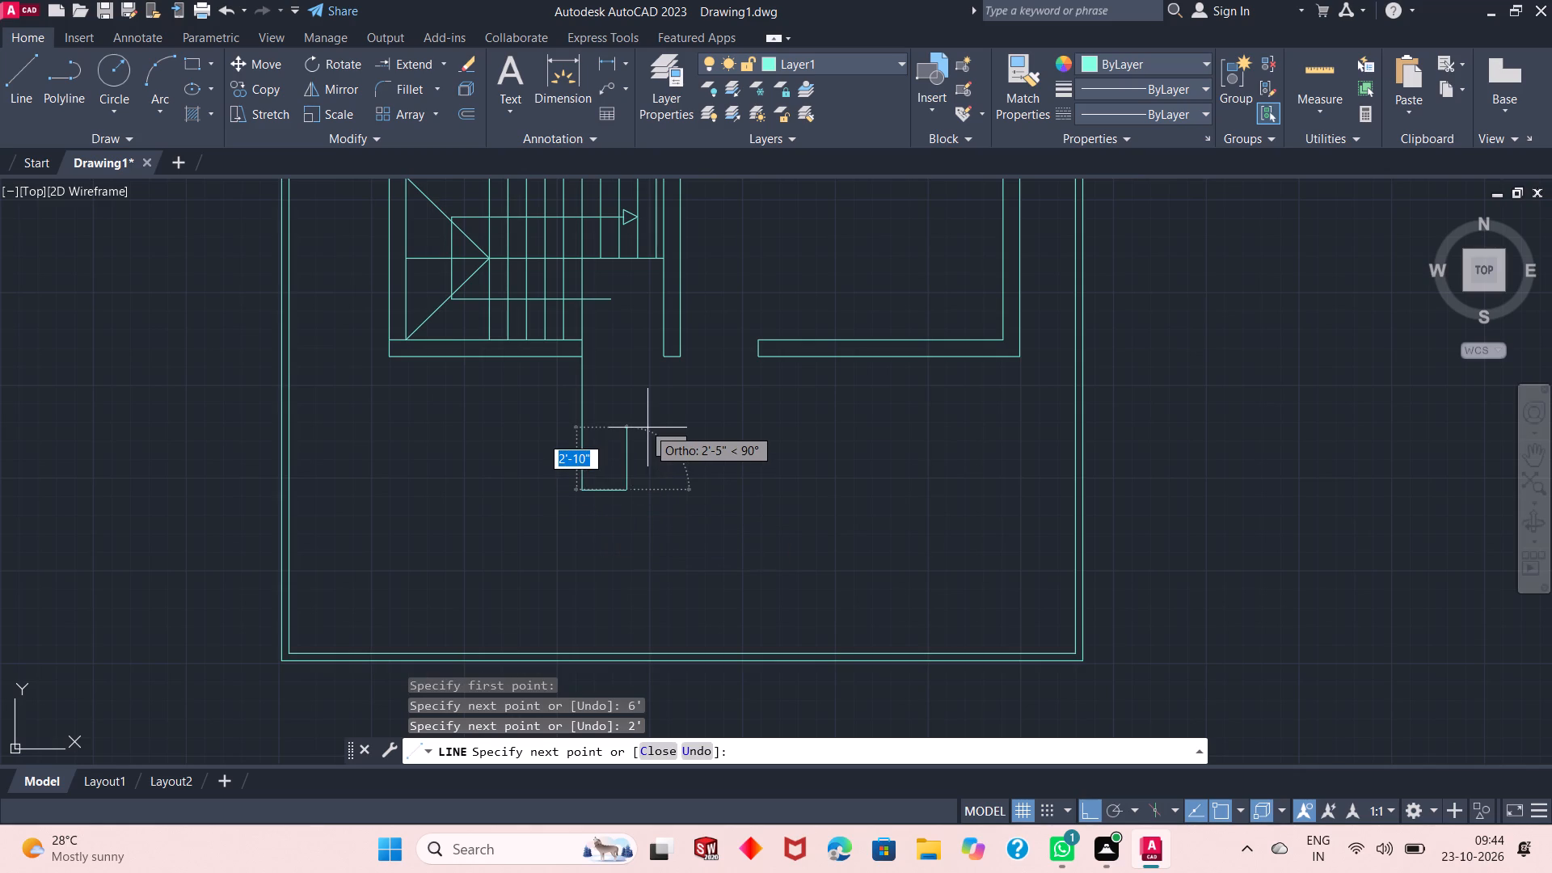
{"action": "key", "text": "2"}
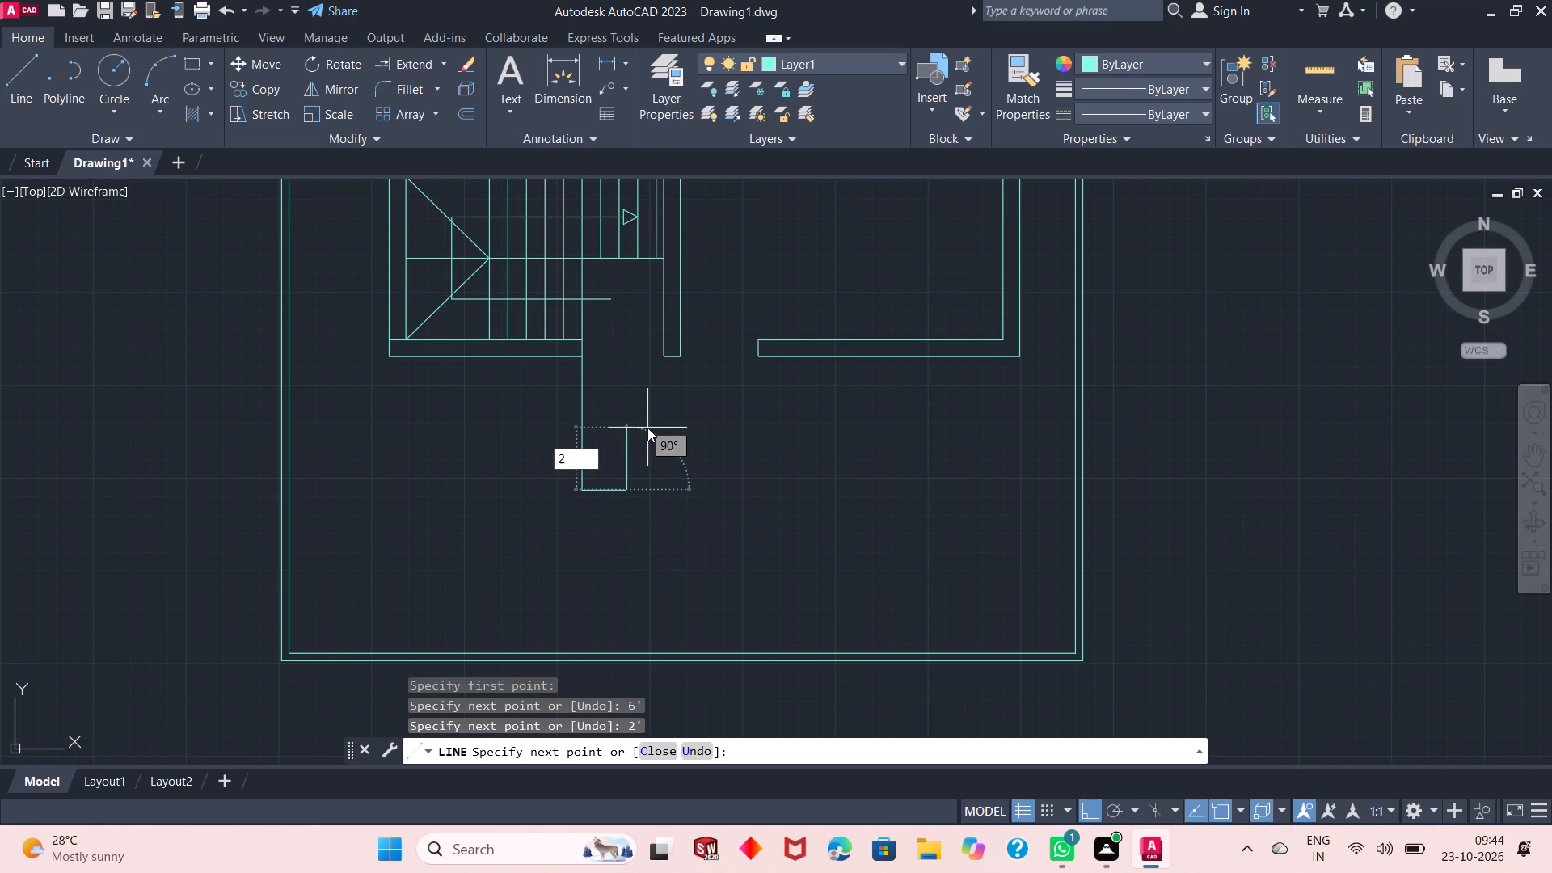
{"action": "key", "text": "apostrophe"}
{"action": "key", "text": "Return"}
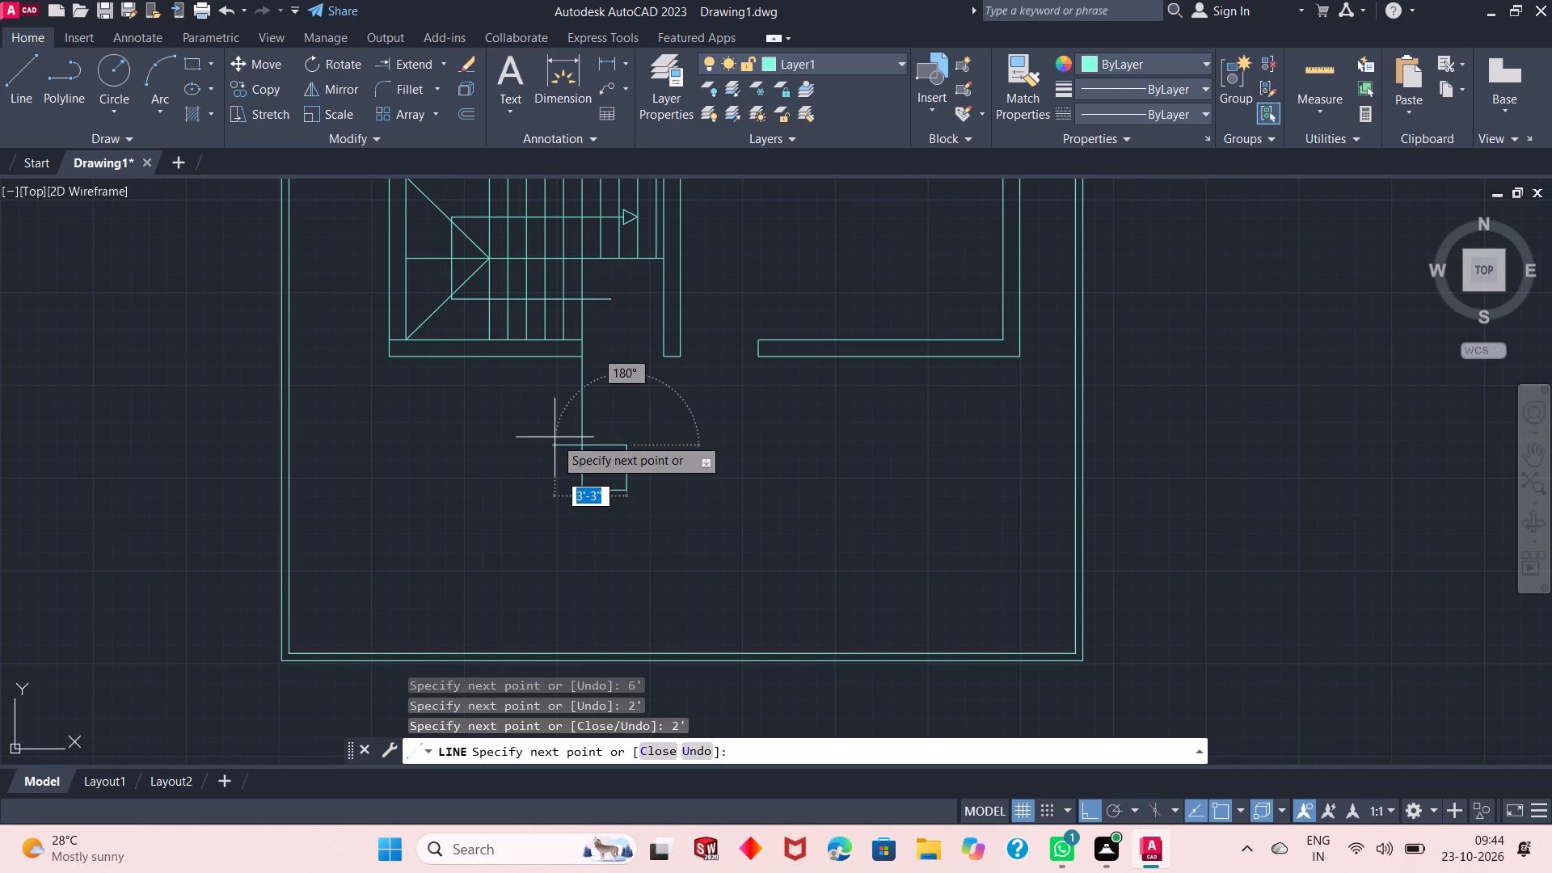
{"action": "type", "text": "2'"}
{"action": "key", "text": "Return"}
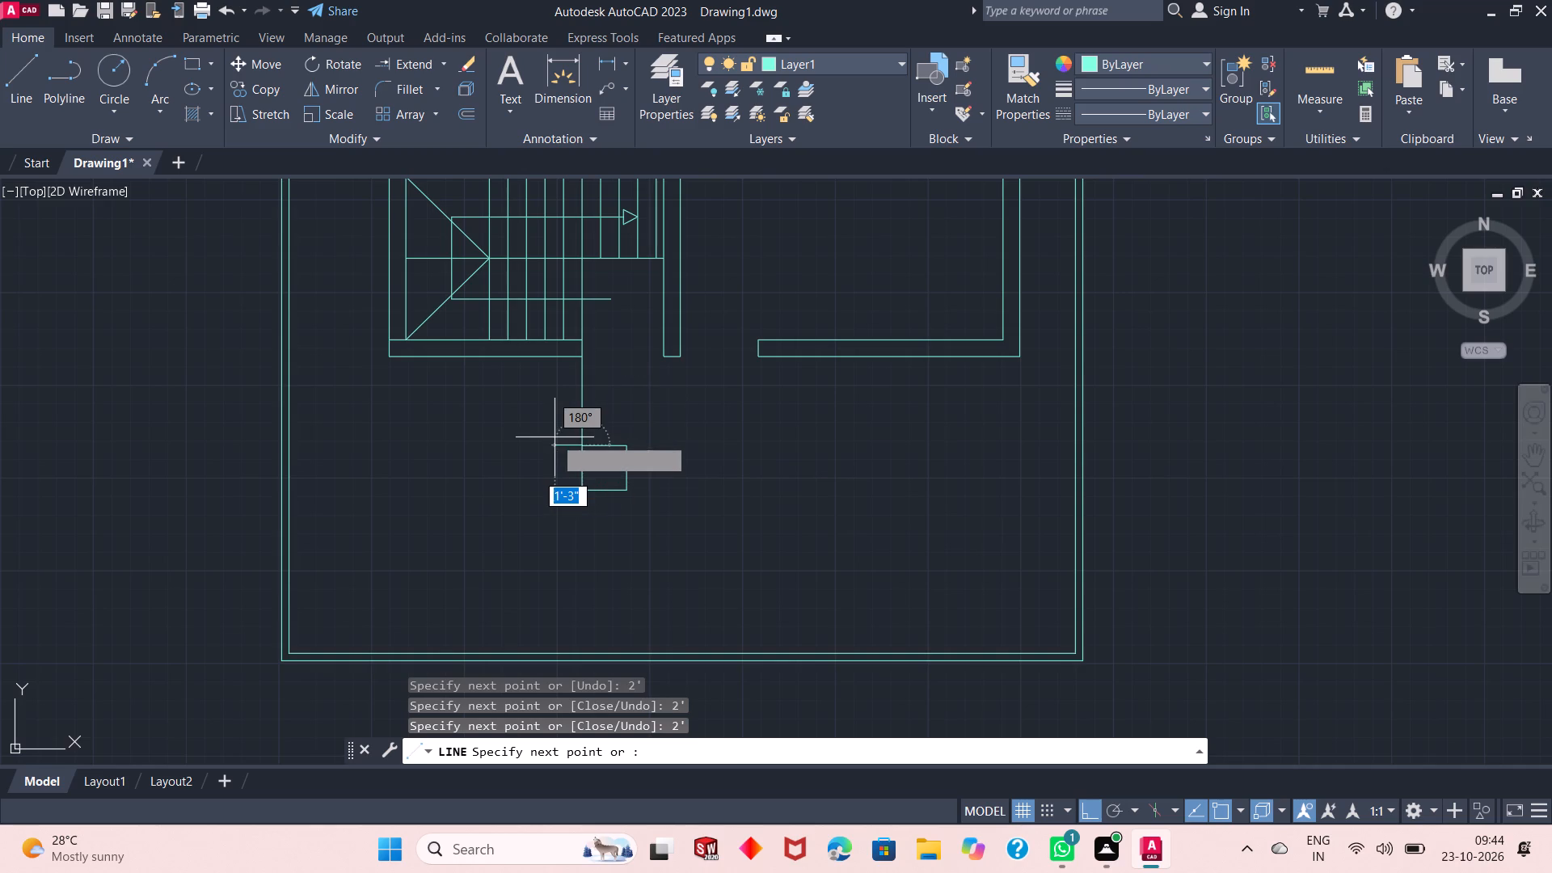
{"action": "right_click", "coordinate": [554, 437]}
{"action": "left_click", "coordinate": [595, 445]}
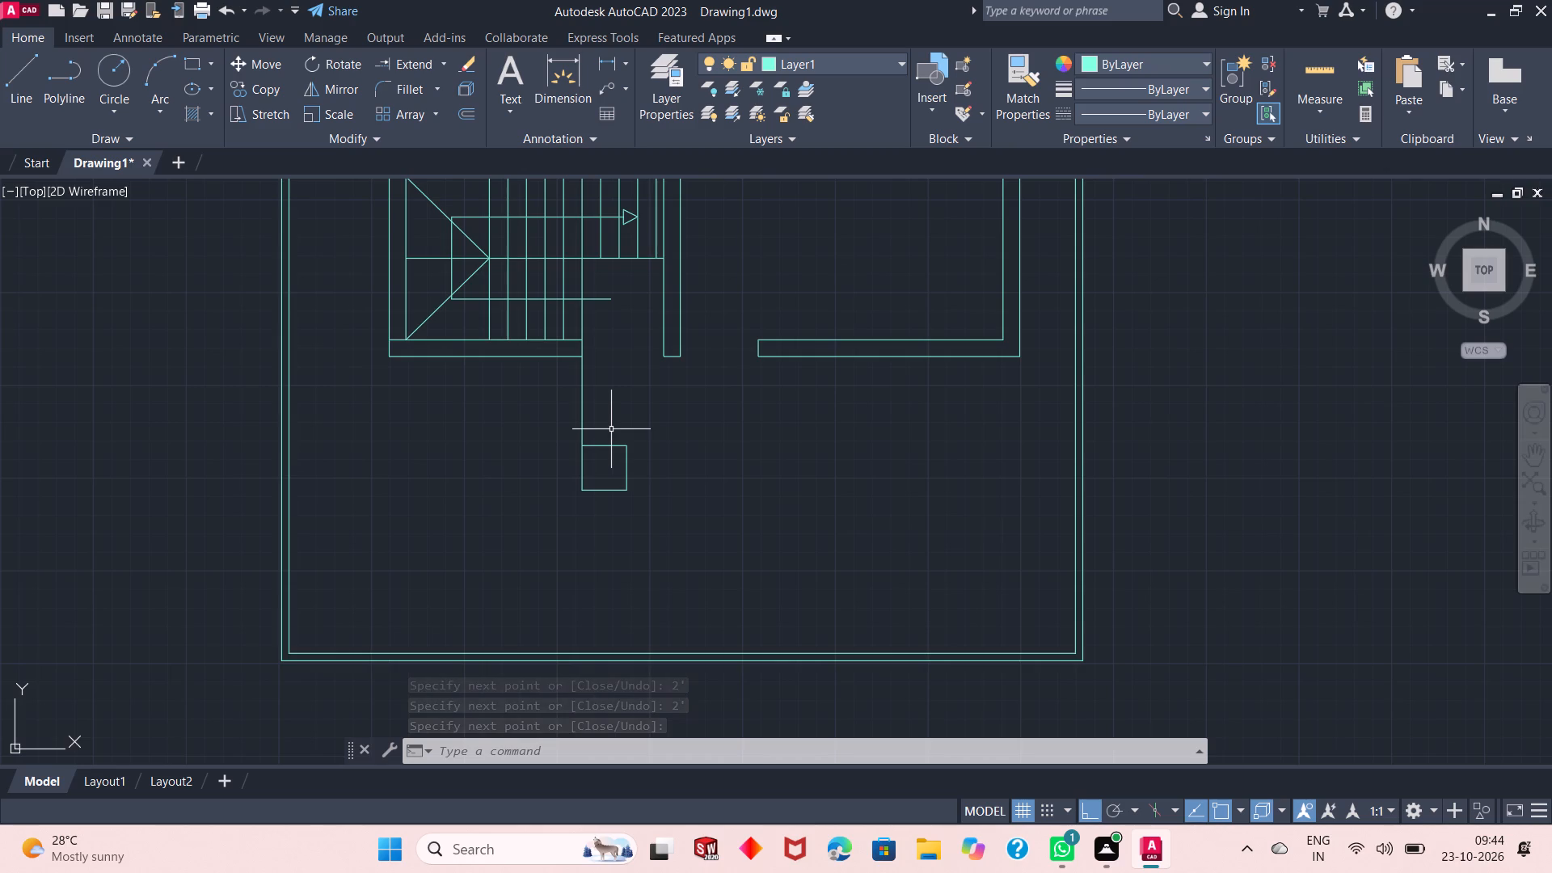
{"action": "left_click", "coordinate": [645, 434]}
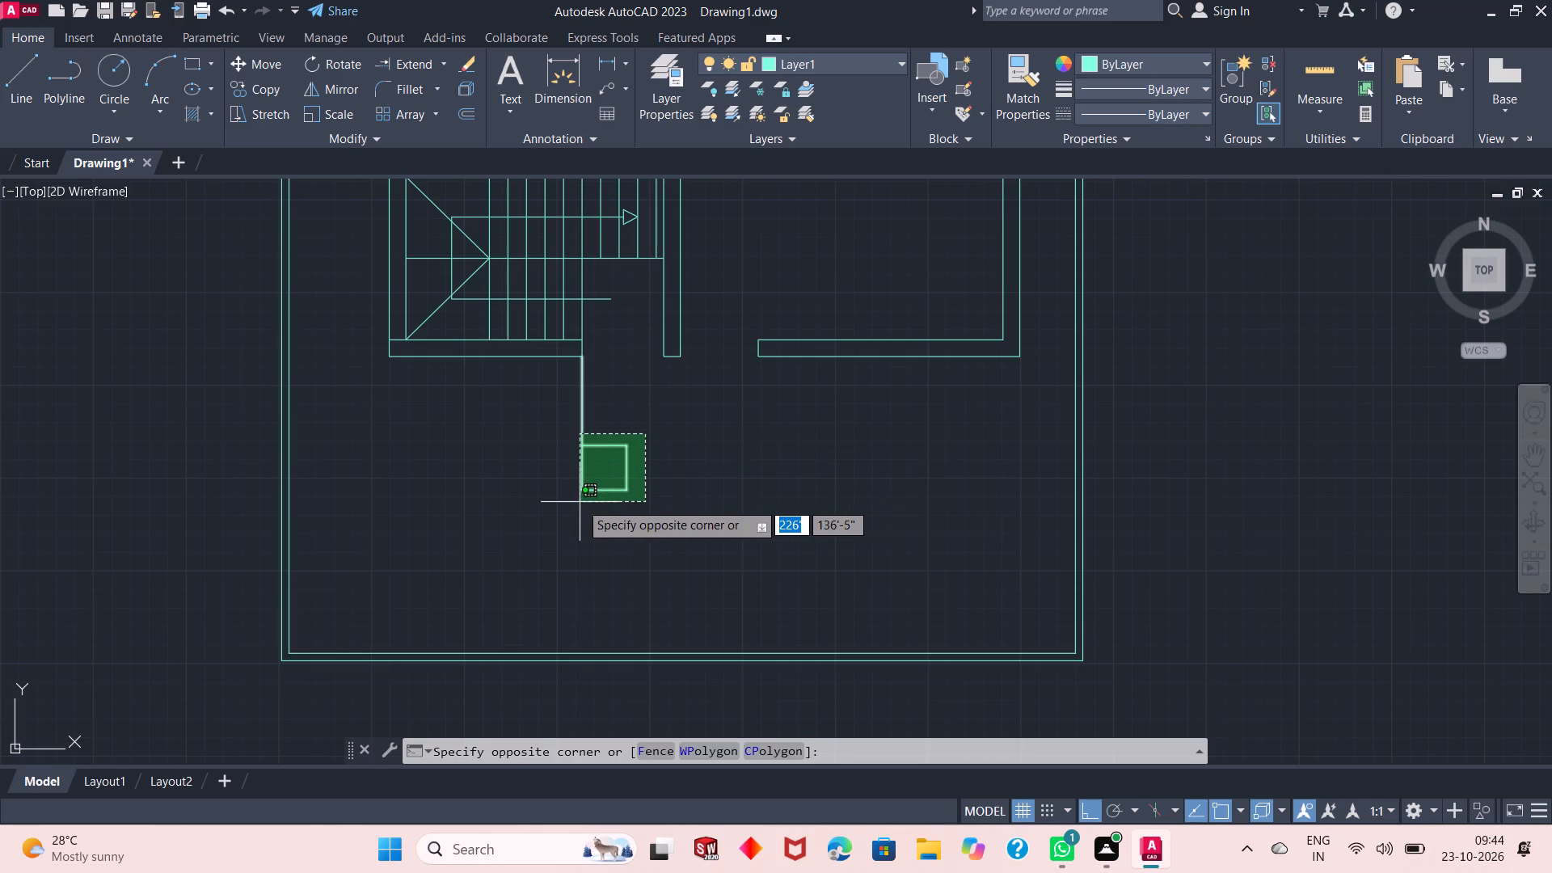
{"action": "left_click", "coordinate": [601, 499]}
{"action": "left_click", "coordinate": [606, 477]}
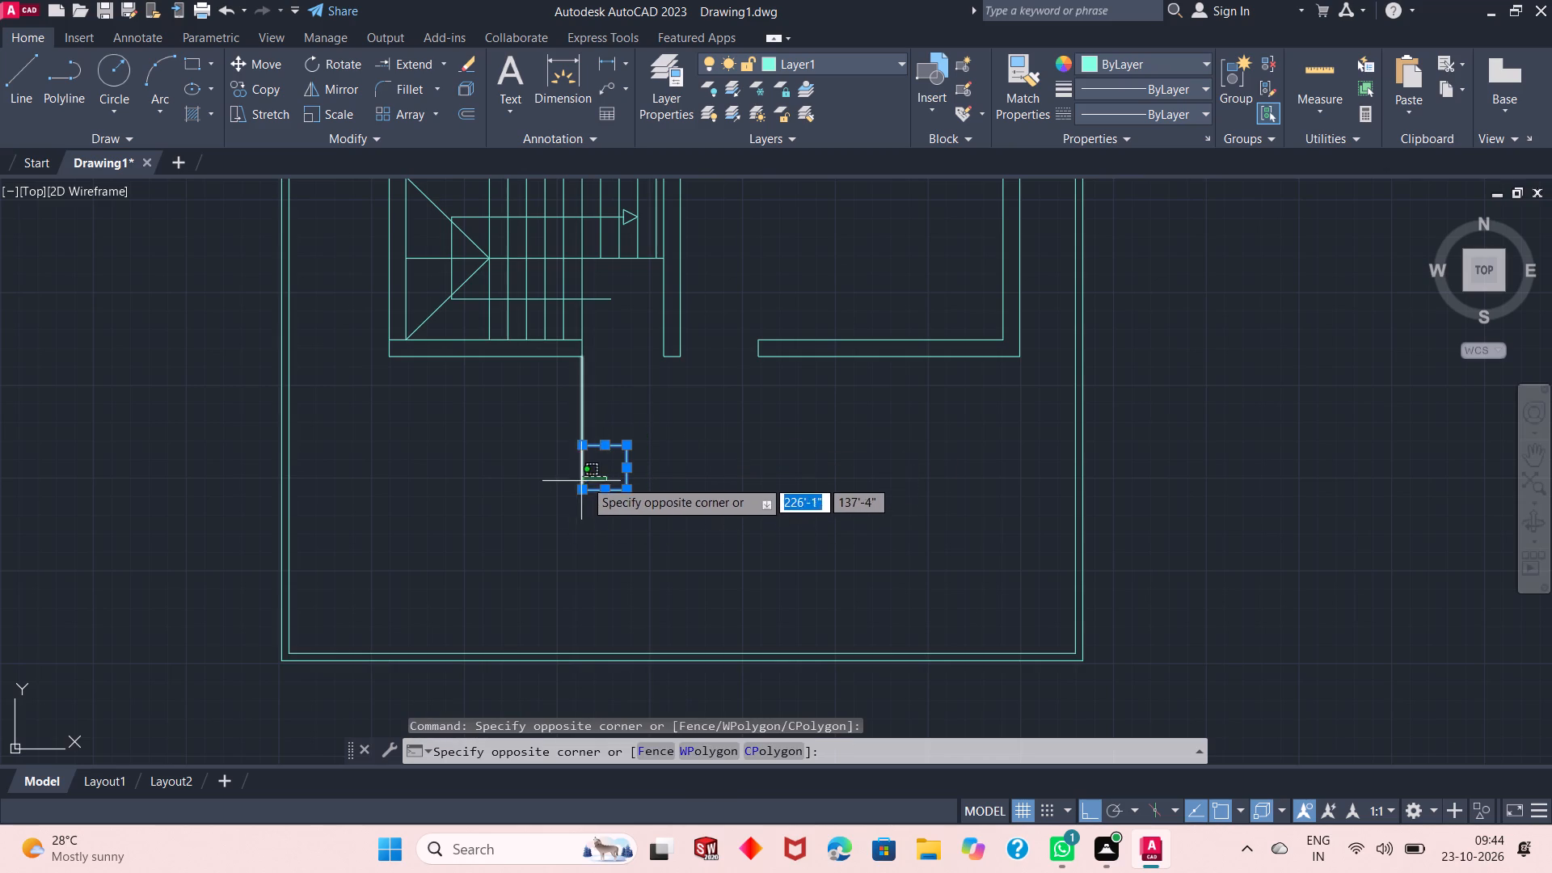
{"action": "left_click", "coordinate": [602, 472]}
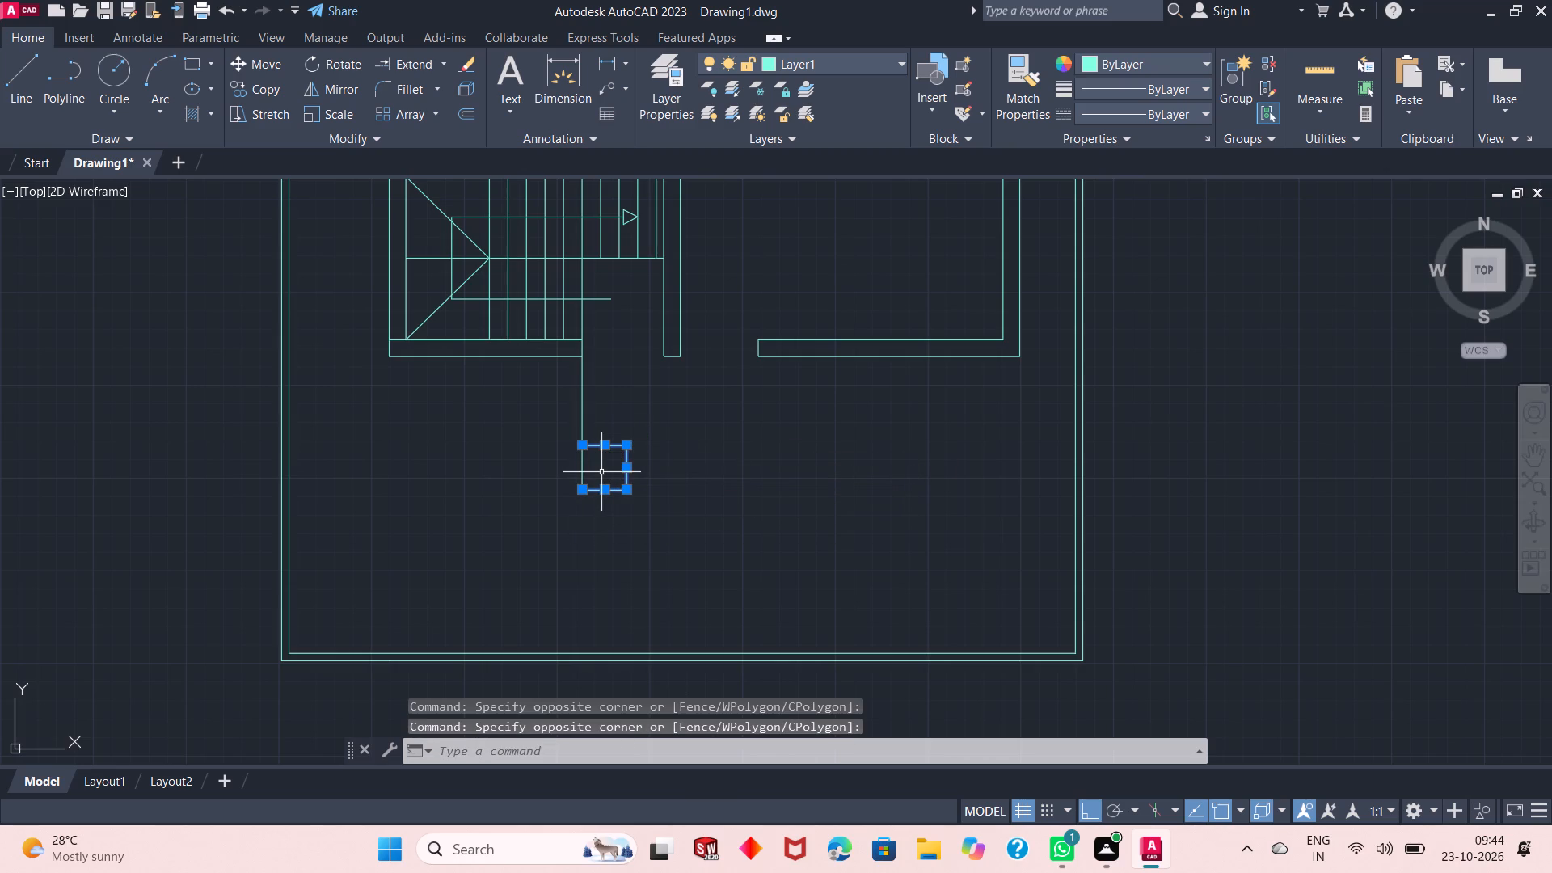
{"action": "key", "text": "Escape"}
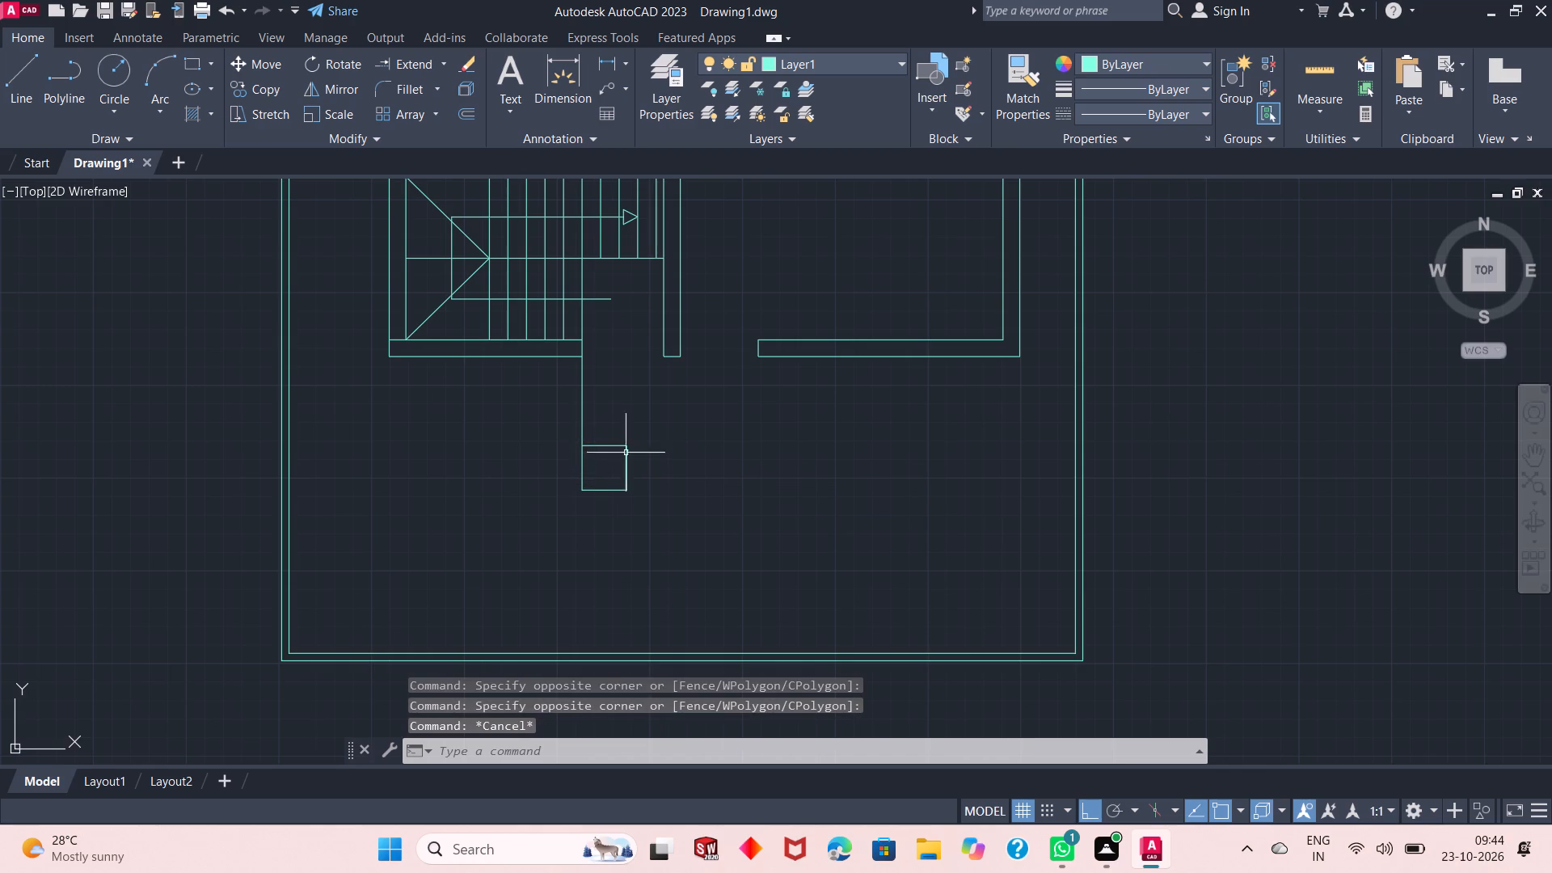
Draw a line 6' south from the building's southeast outer corner, continuing 2' west, 2' north and 2' east to close a square column.
{"action": "left_click", "coordinate": [38, 86]}
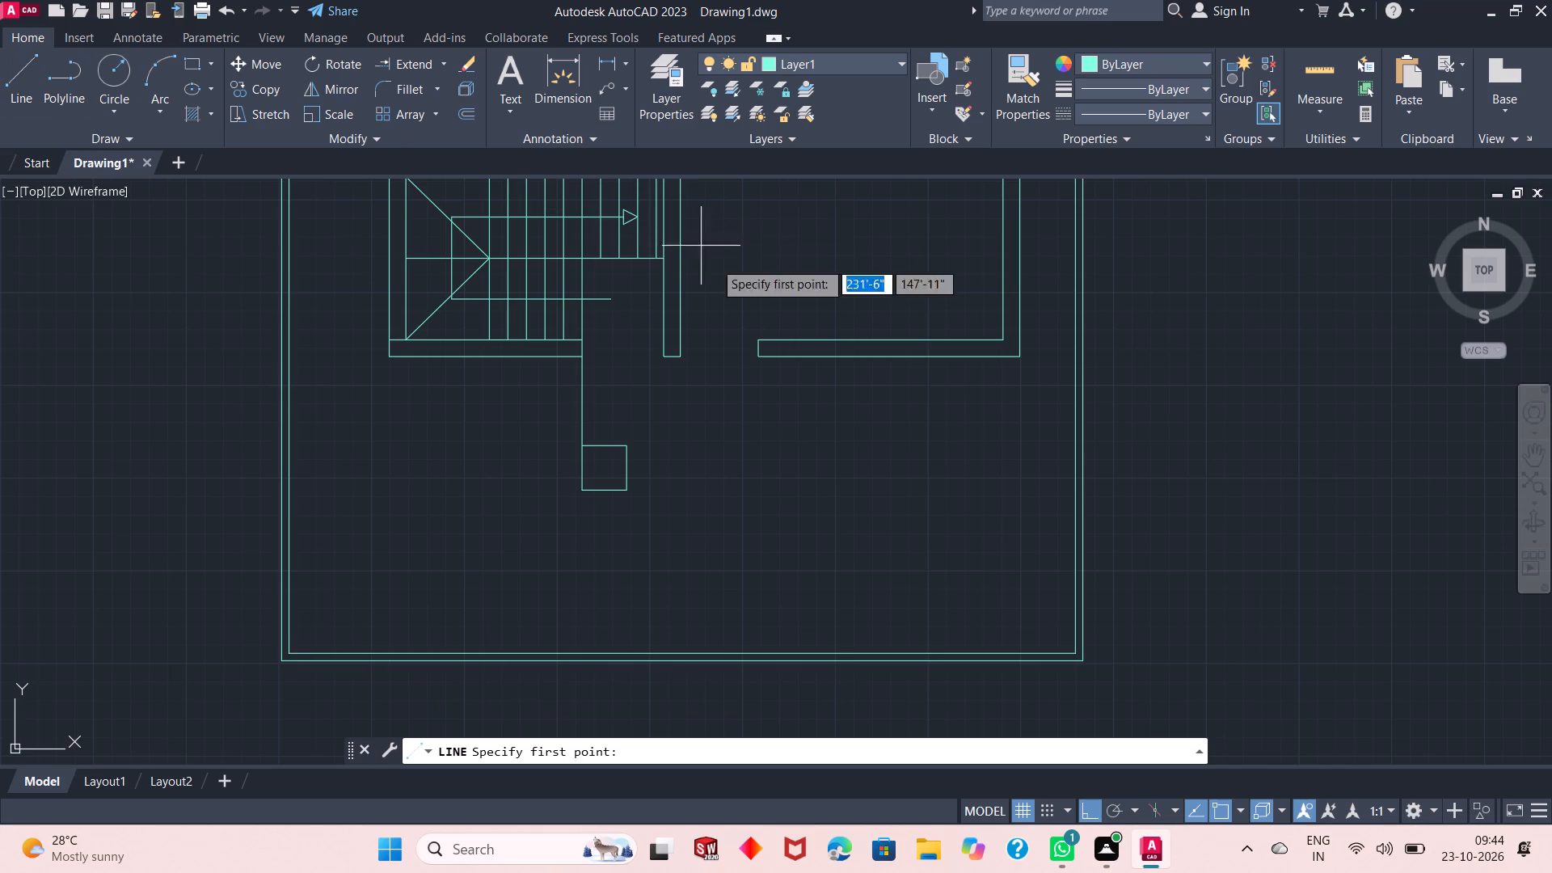
{"action": "left_click", "coordinate": [1018, 358]}
{"action": "key", "text": "6"}
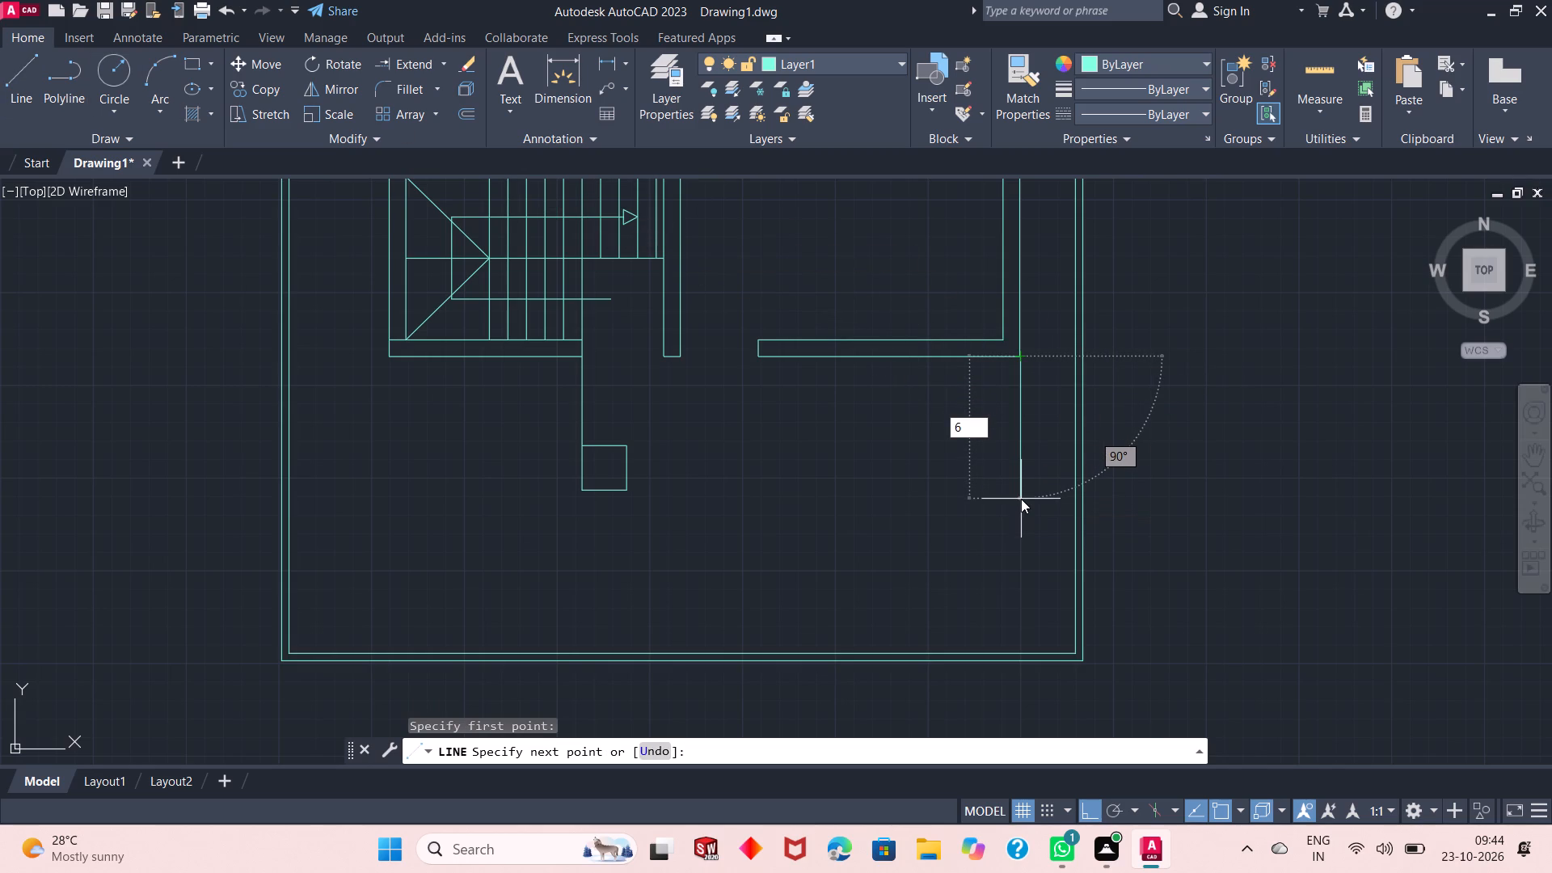
{"action": "key", "text": "apostrophe"}
{"action": "key", "text": "Return"}
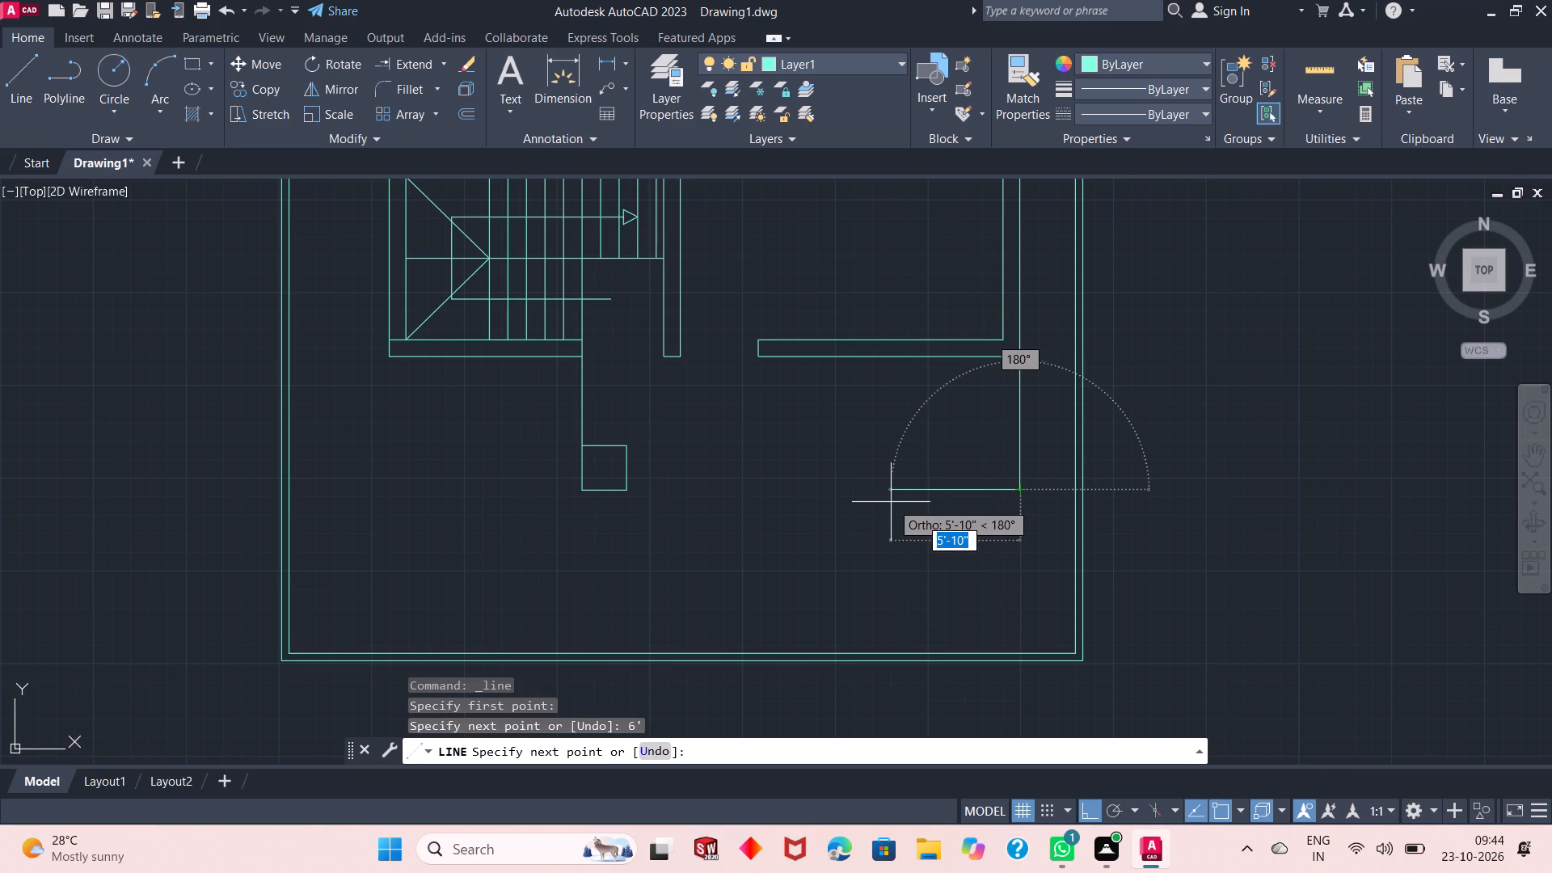
{"action": "type", "text": "2'"}
{"action": "key", "text": "Return"}
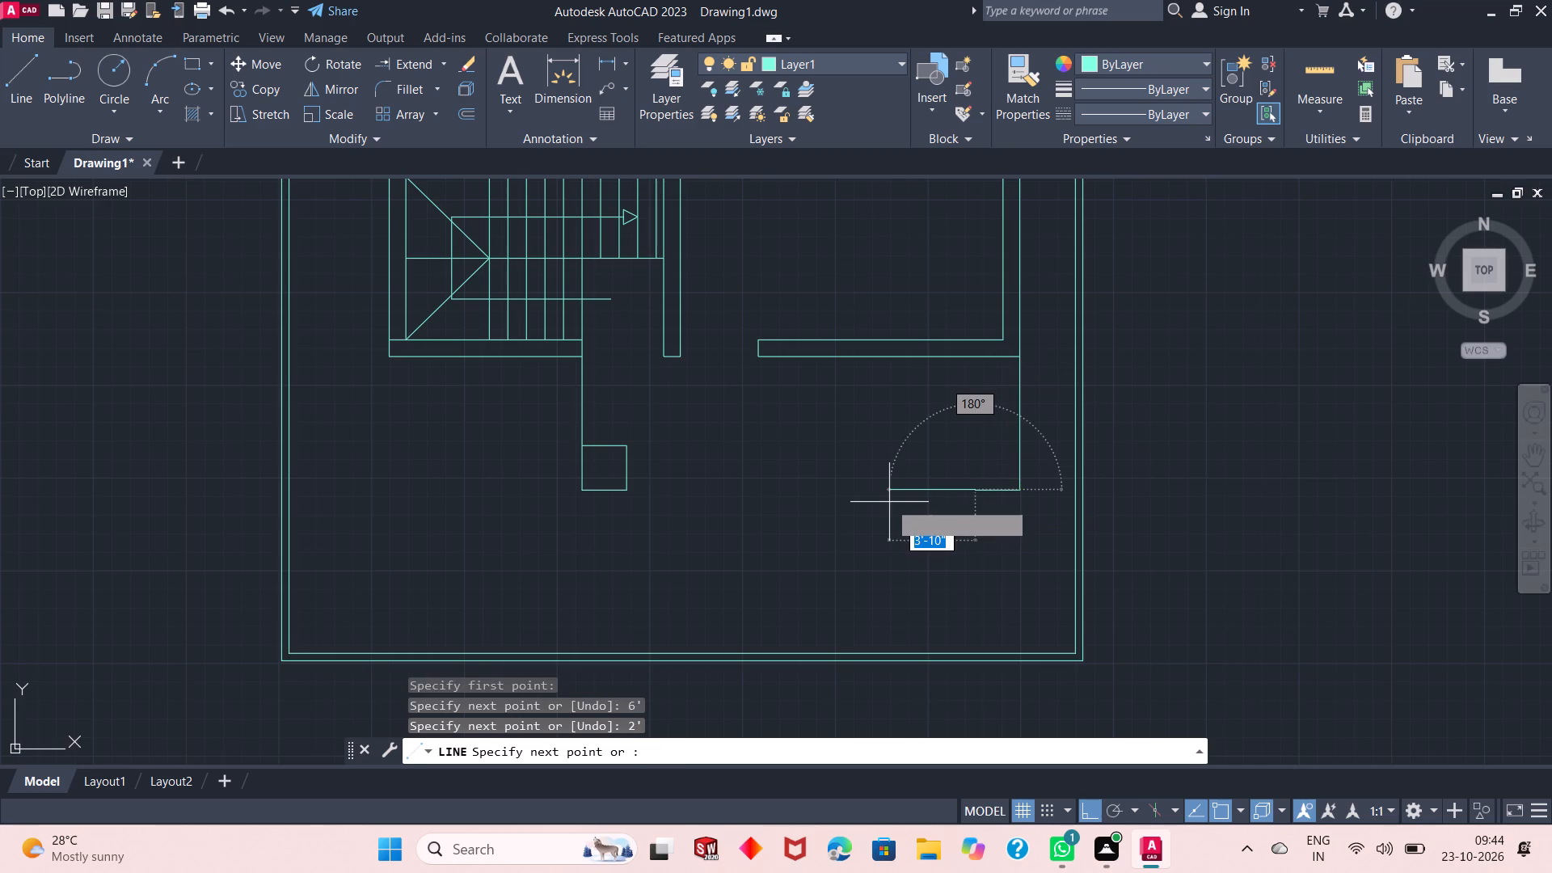
{"action": "type", "text": "2'"}
{"action": "key", "text": "Return"}
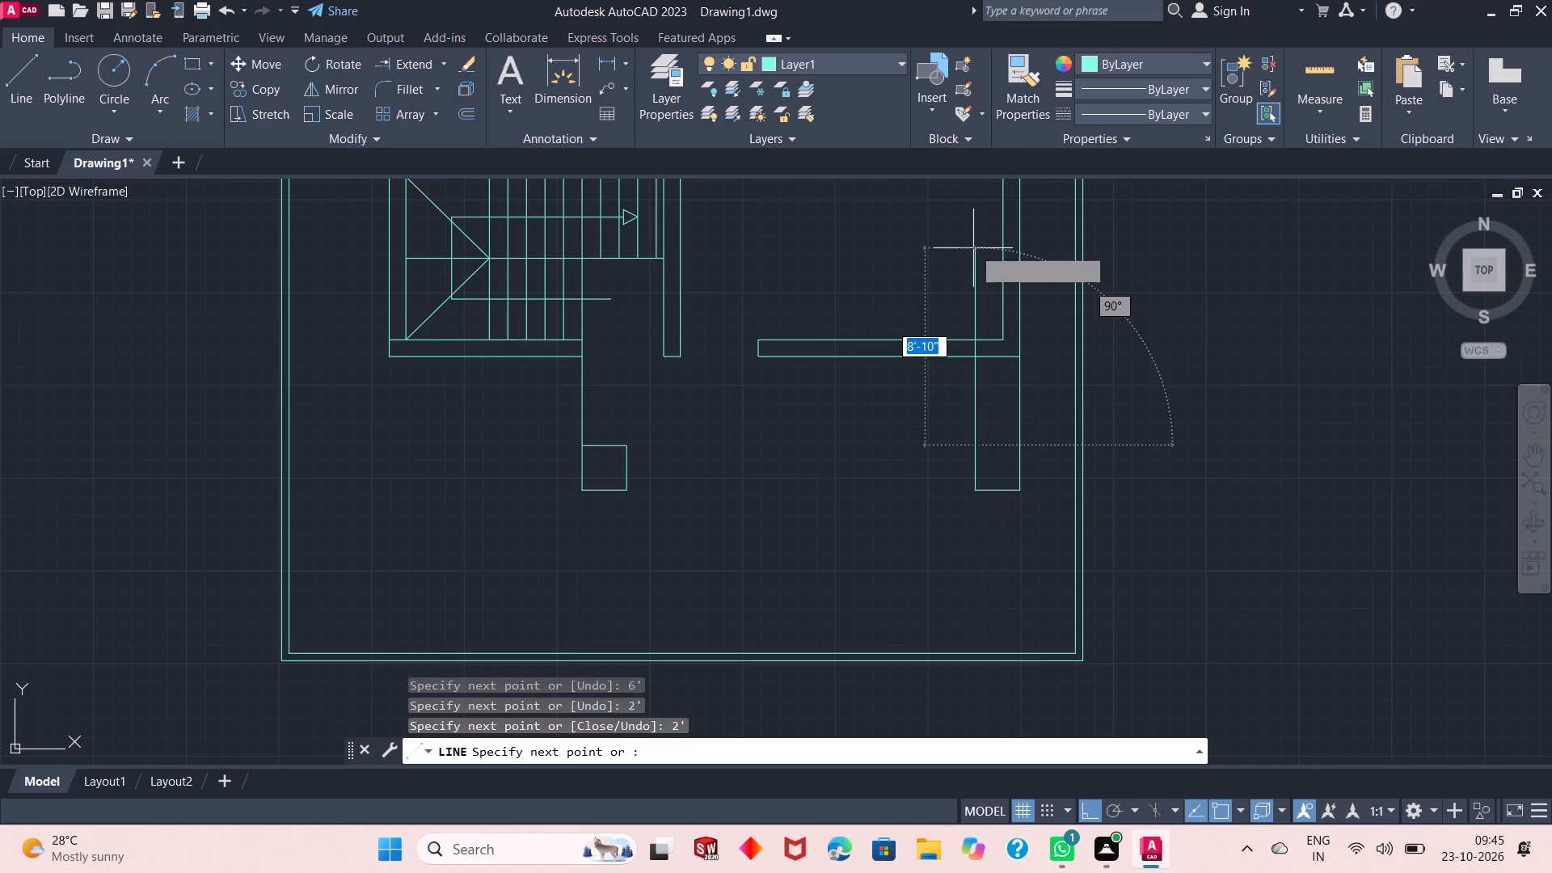
{"action": "type", "text": "2'"}
{"action": "key", "text": "Return"}
{"action": "right_click", "coordinate": [1183, 386]}
{"action": "left_click", "coordinate": [1193, 391]}
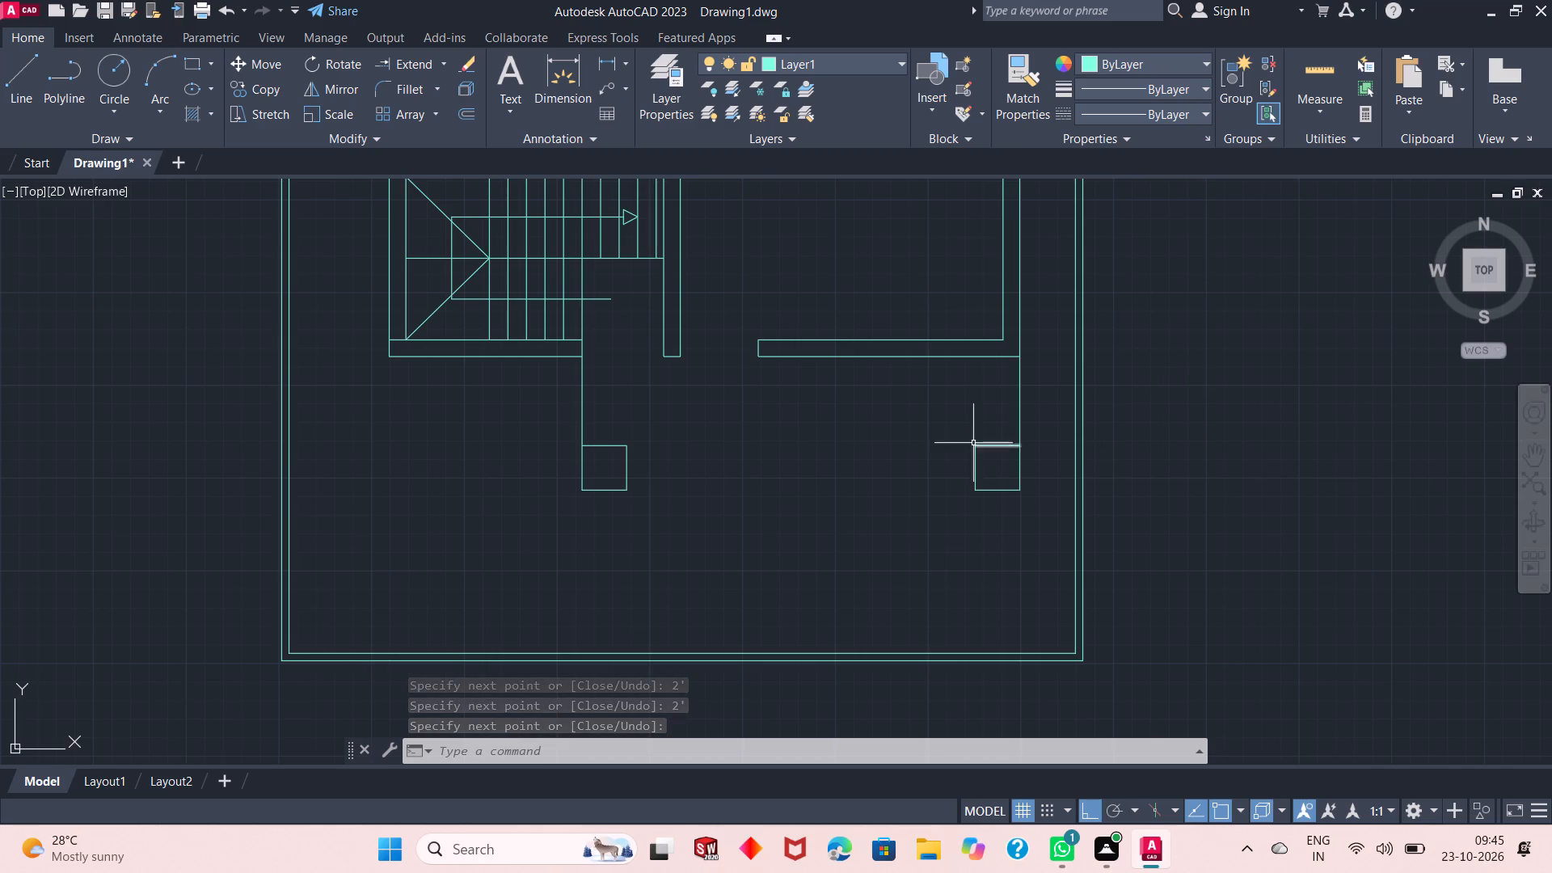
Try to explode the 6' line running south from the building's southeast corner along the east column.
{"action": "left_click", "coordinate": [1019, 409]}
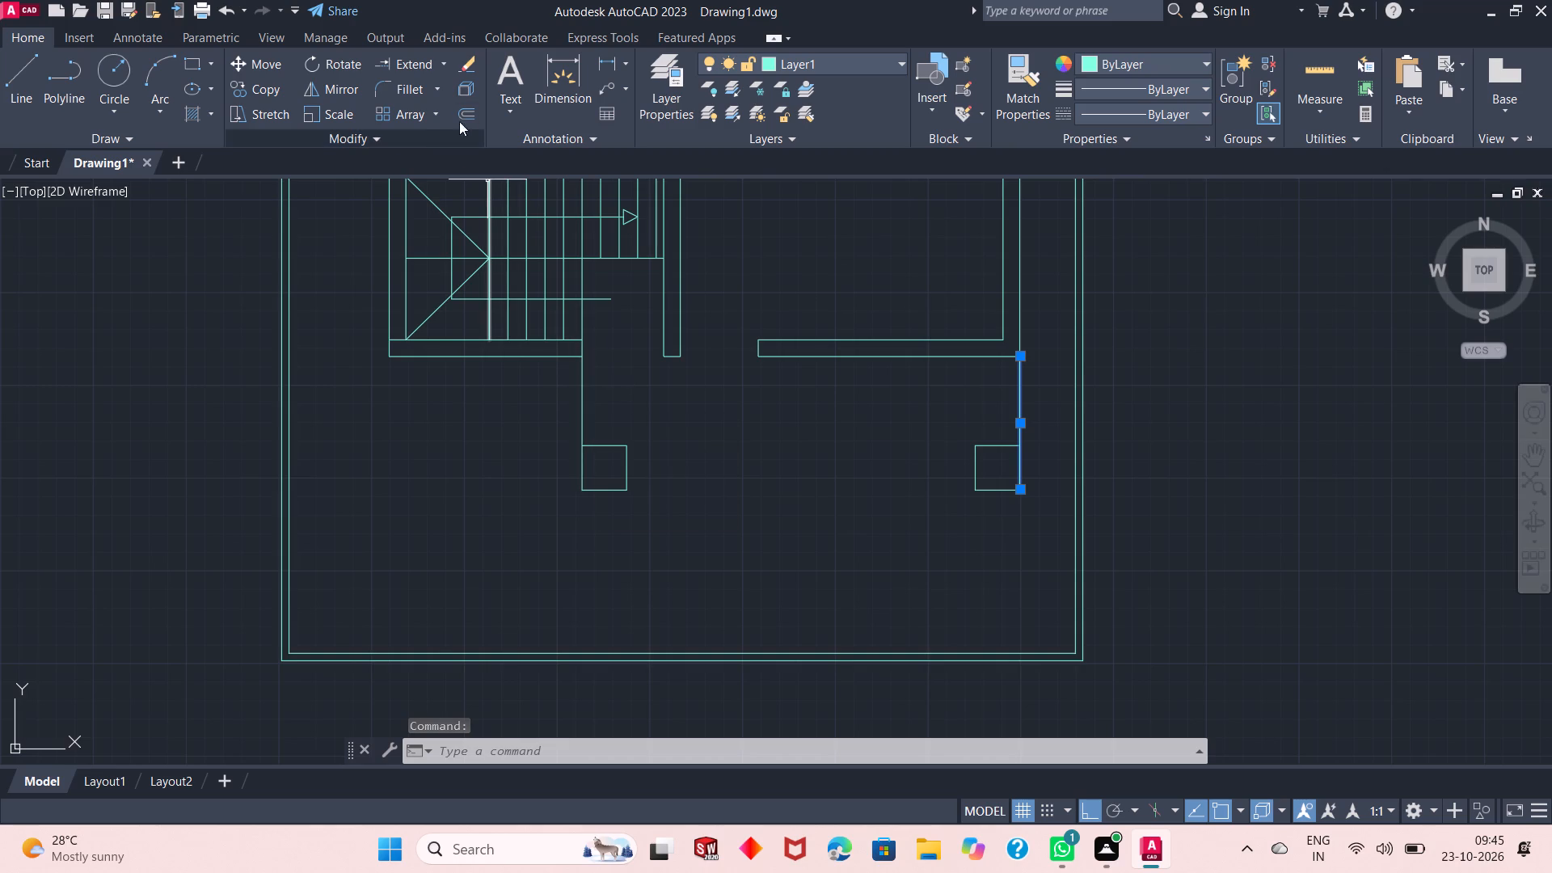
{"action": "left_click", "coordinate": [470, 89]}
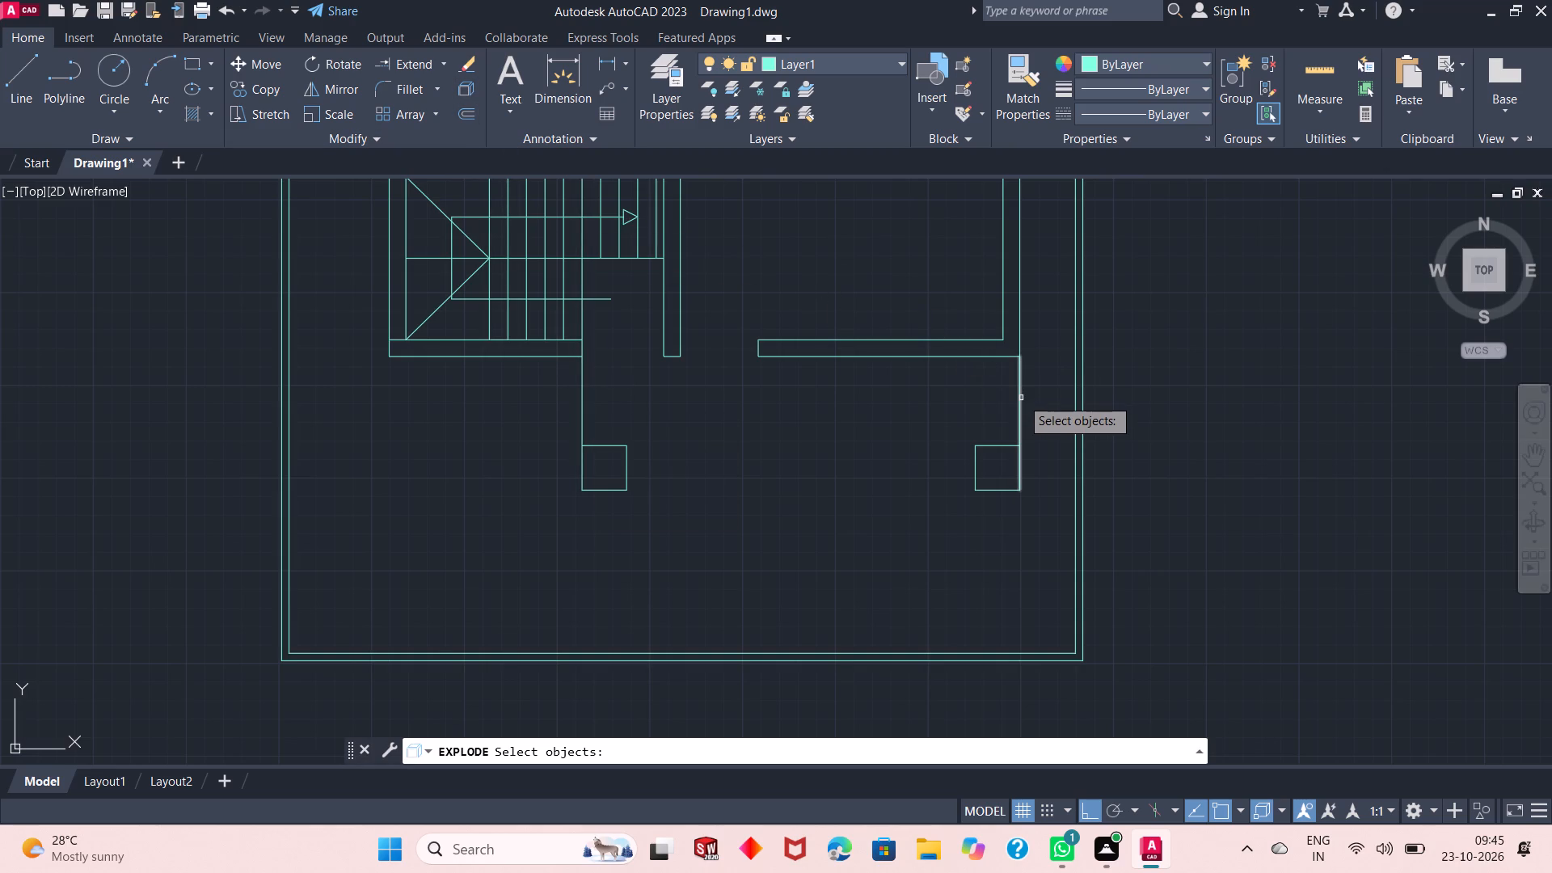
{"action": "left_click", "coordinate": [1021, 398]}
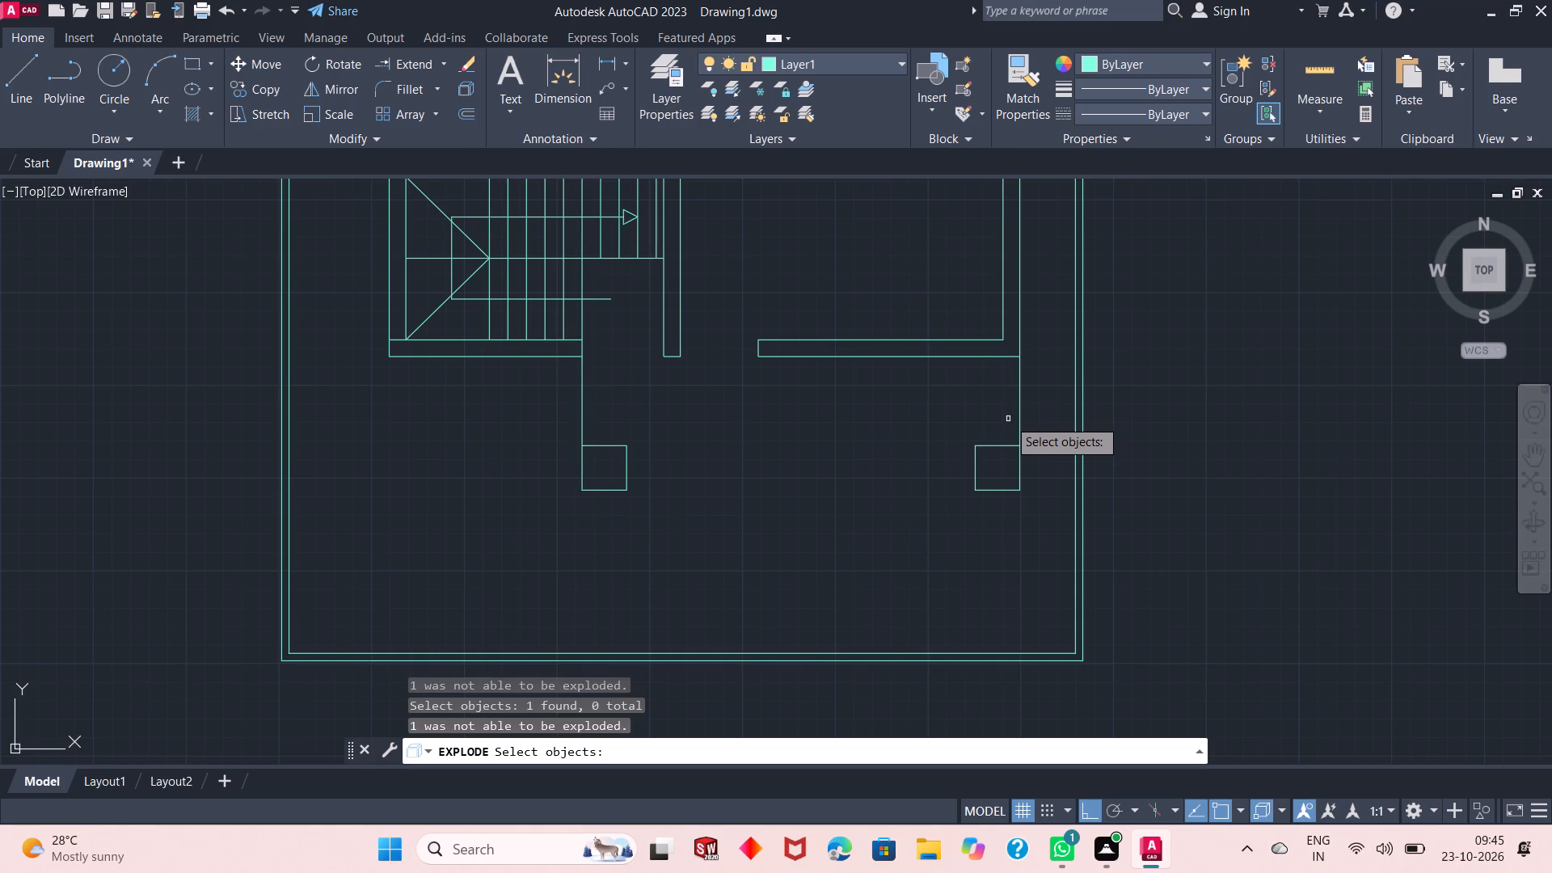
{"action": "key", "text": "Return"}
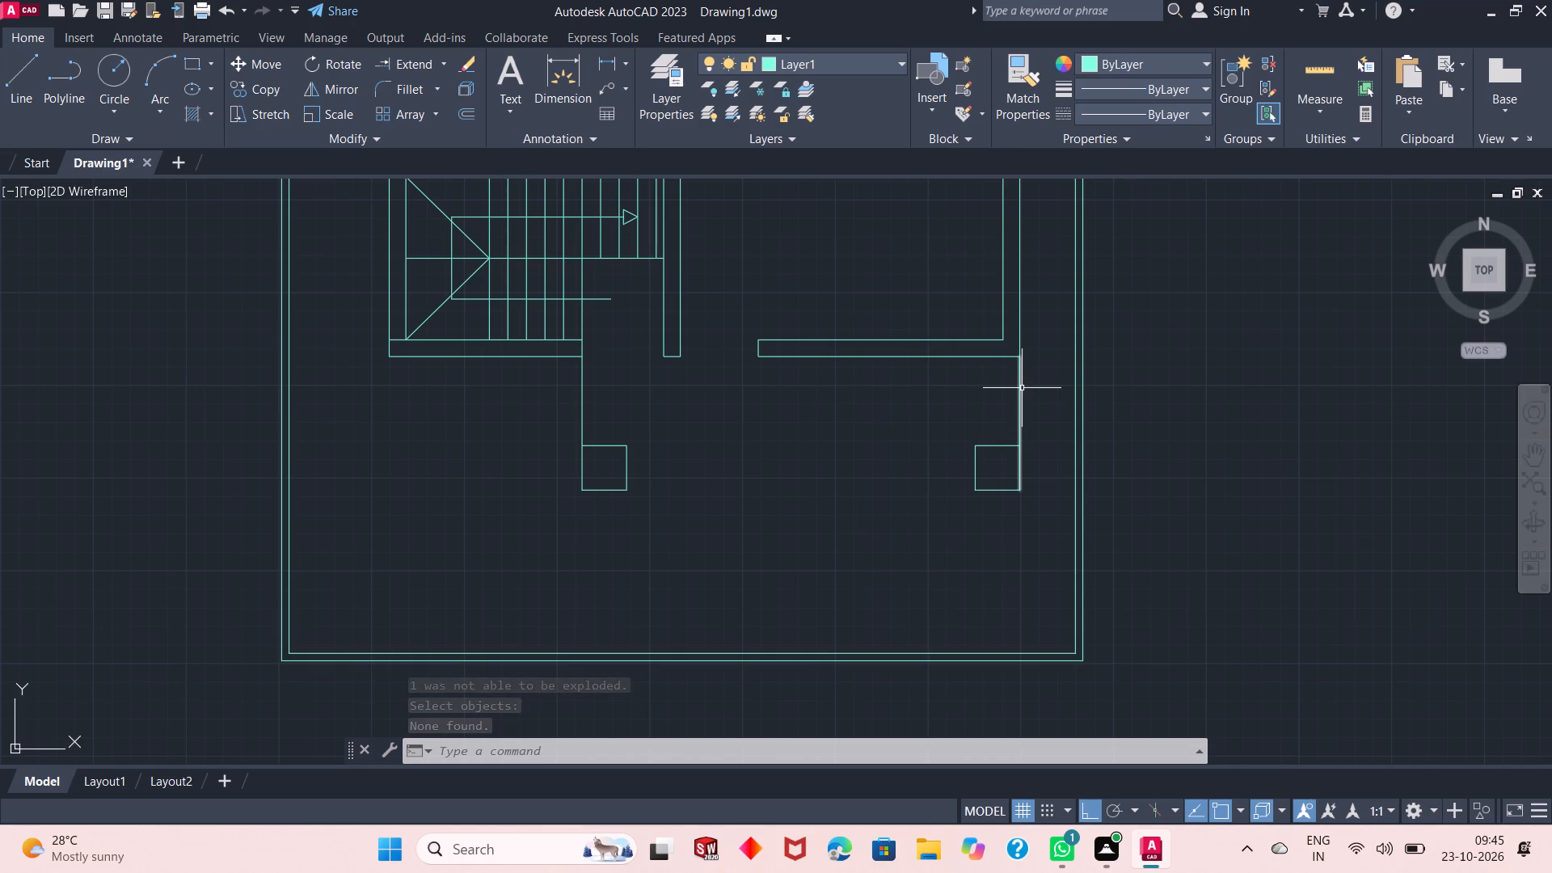
Erase the two 6' vertical lines connecting the building's south wall to the east and west columns.
{"action": "left_click", "coordinate": [1022, 388]}
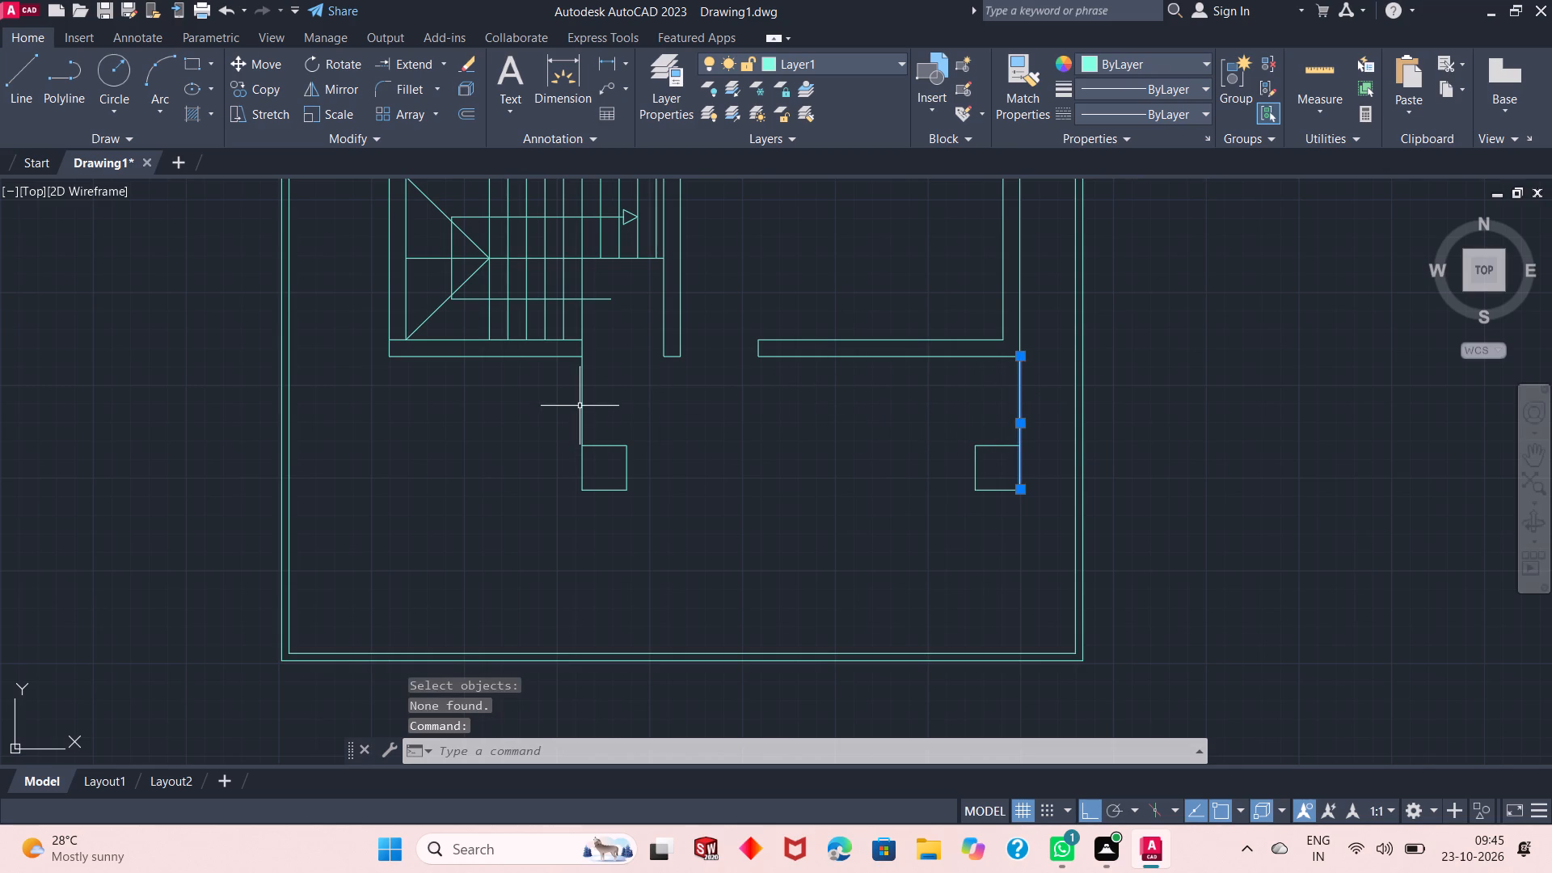
{"action": "left_click", "coordinate": [580, 405]}
{"action": "right_click", "coordinate": [658, 402]}
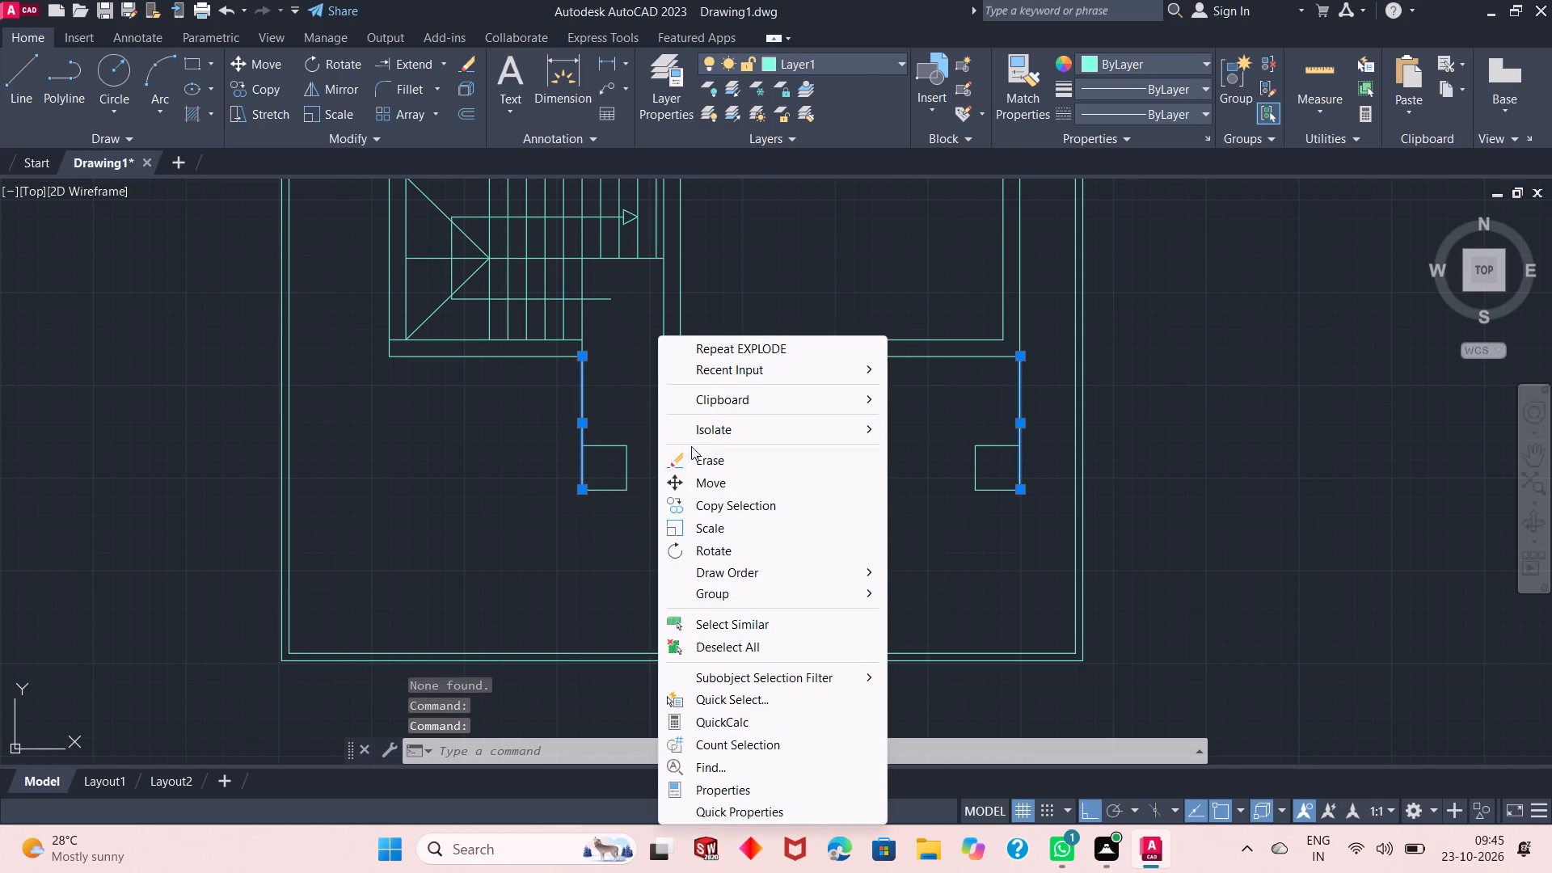
{"action": "left_click", "coordinate": [693, 453]}
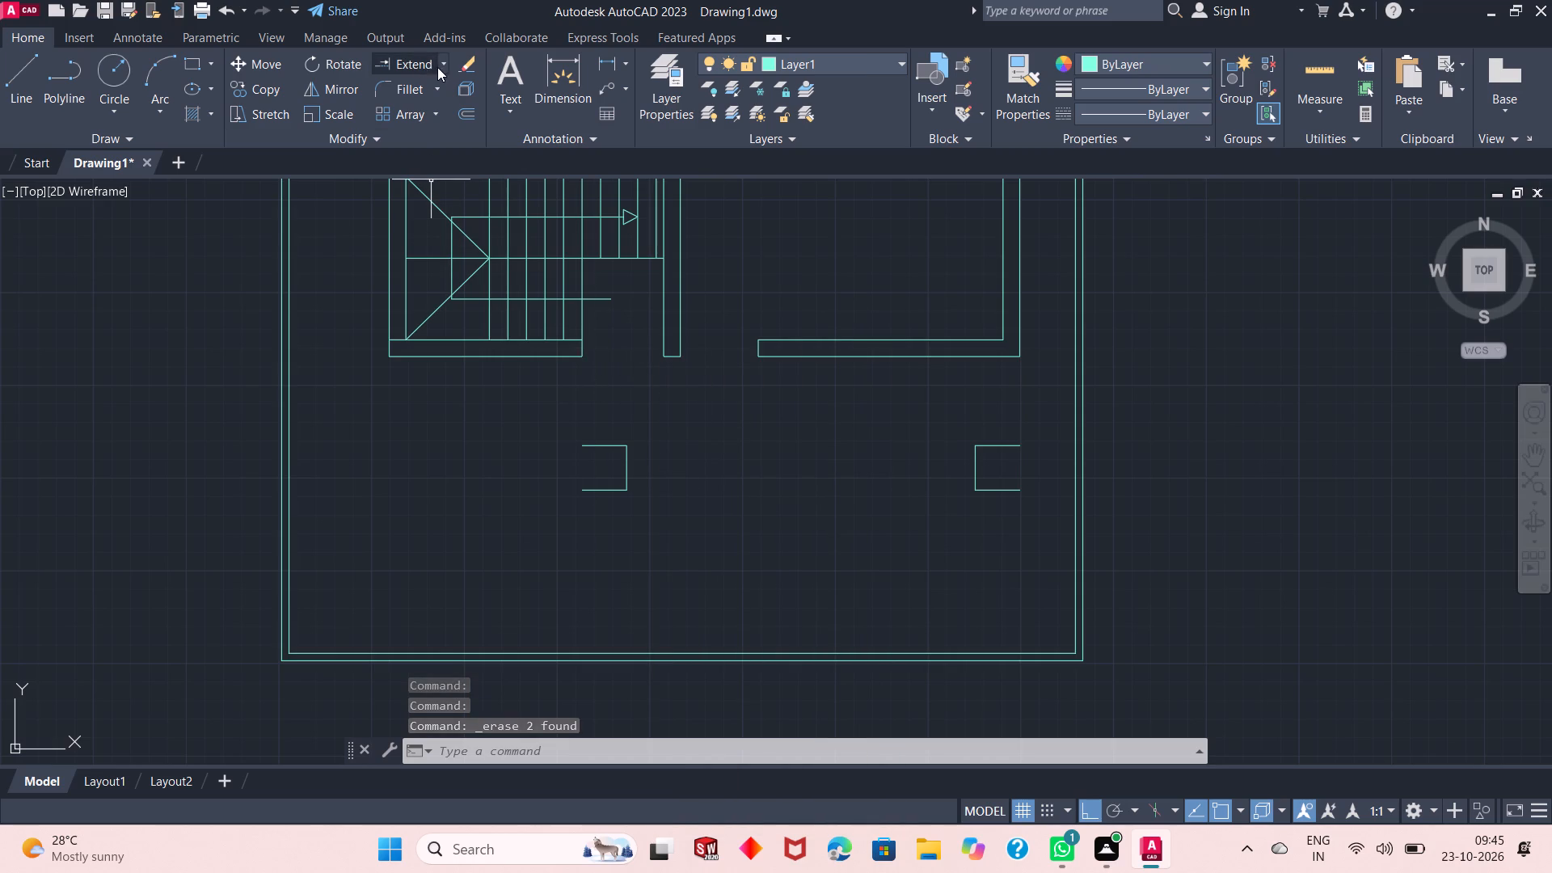
Redraw the east column's outer side line as two segments, from the building's southeast corner to the column's north and south corners.
{"action": "left_click", "coordinate": [6, 92]}
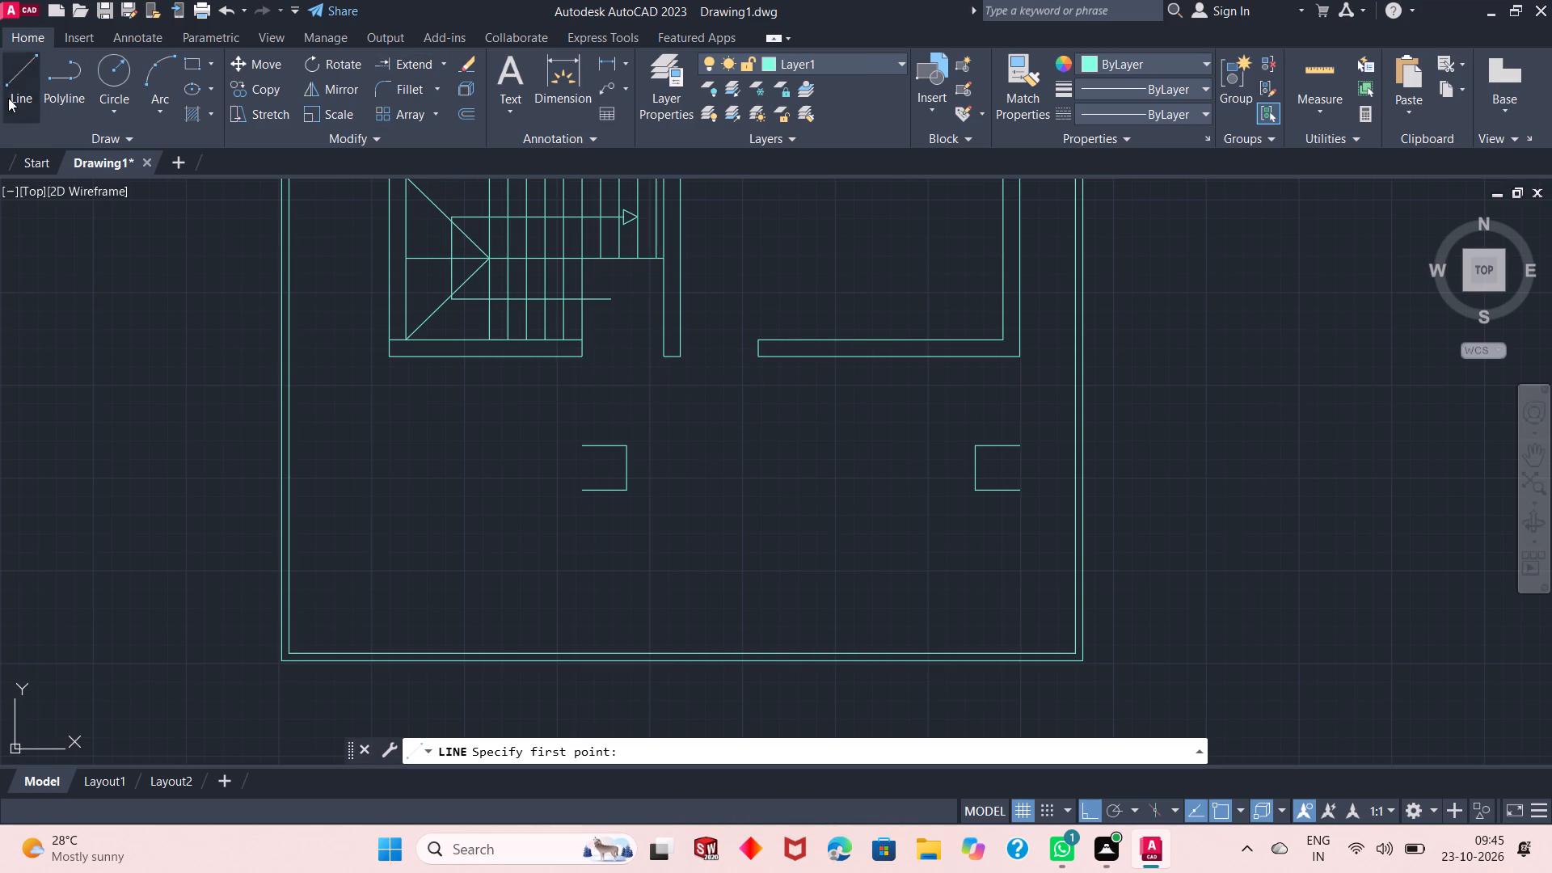
{"action": "left_click", "coordinate": [1016, 359]}
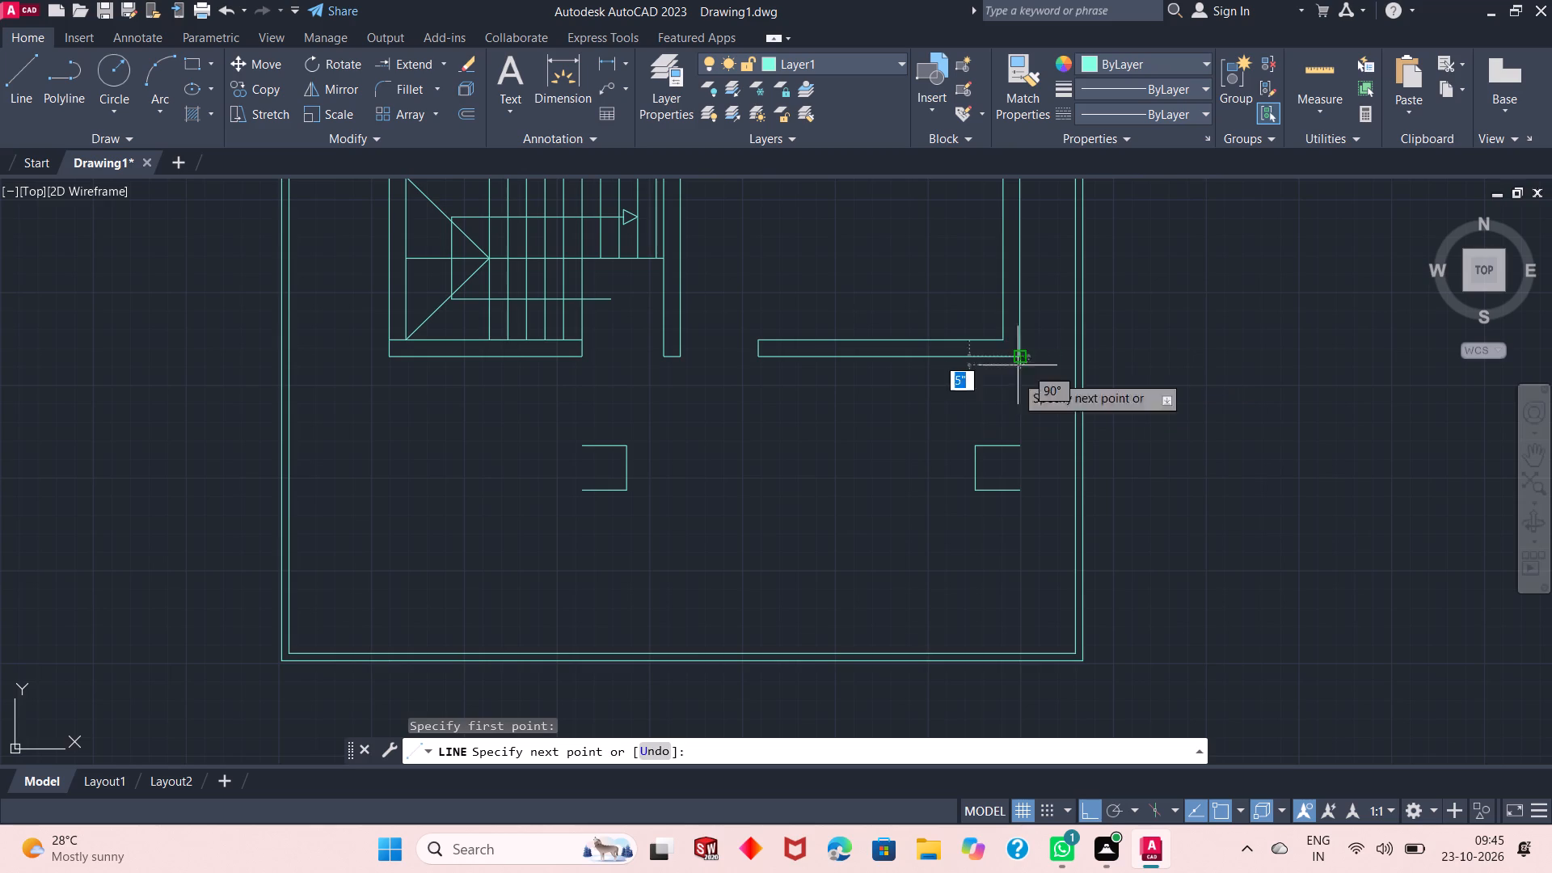
{"action": "left_click", "coordinate": [1023, 445]}
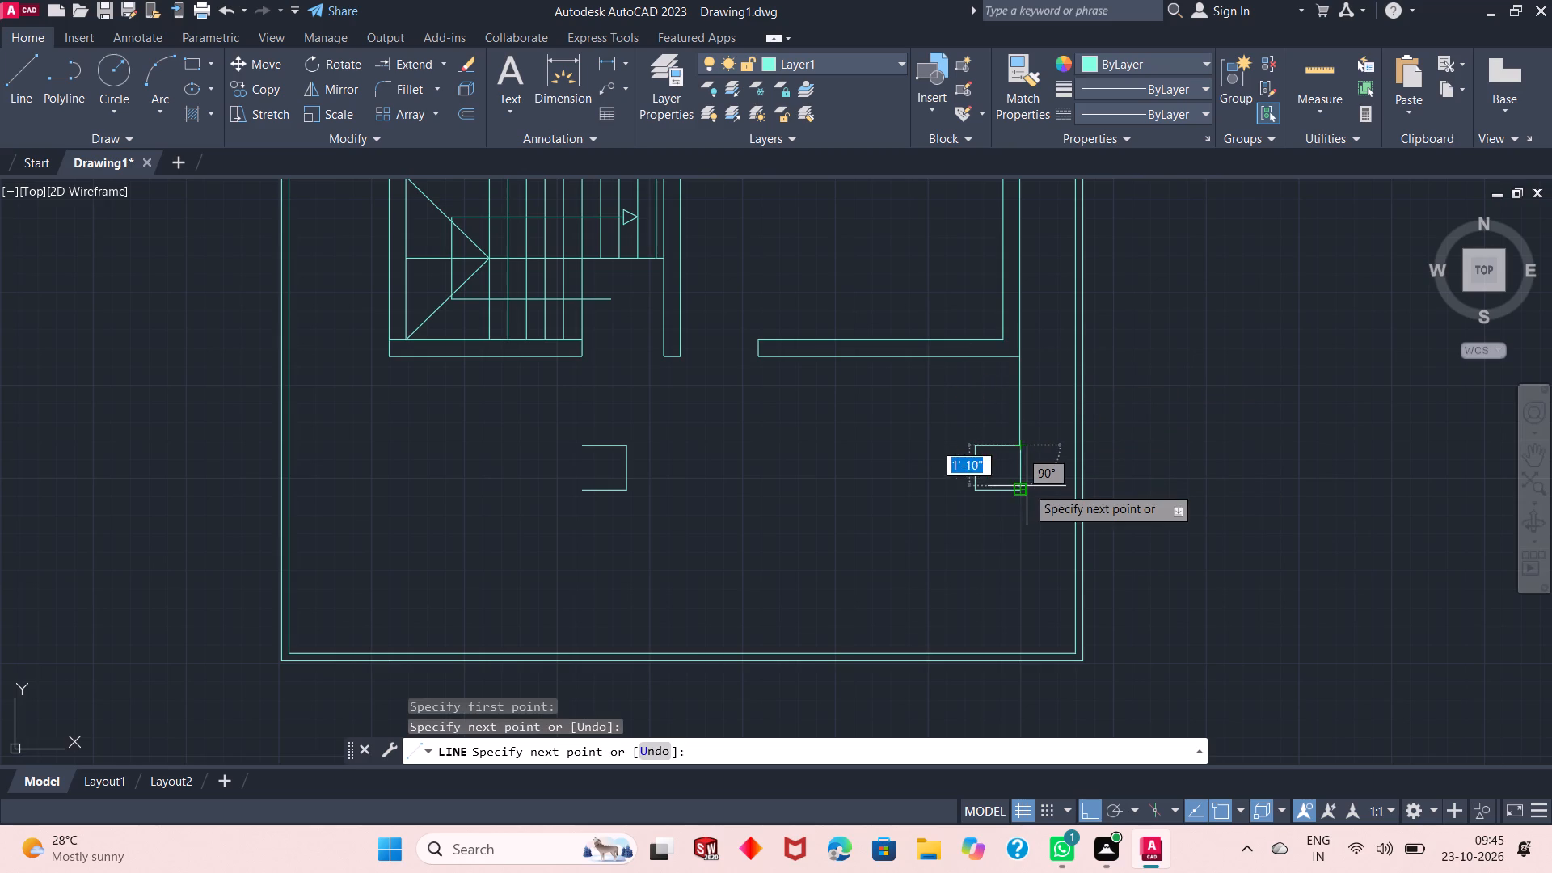
{"action": "left_click", "coordinate": [1016, 491]}
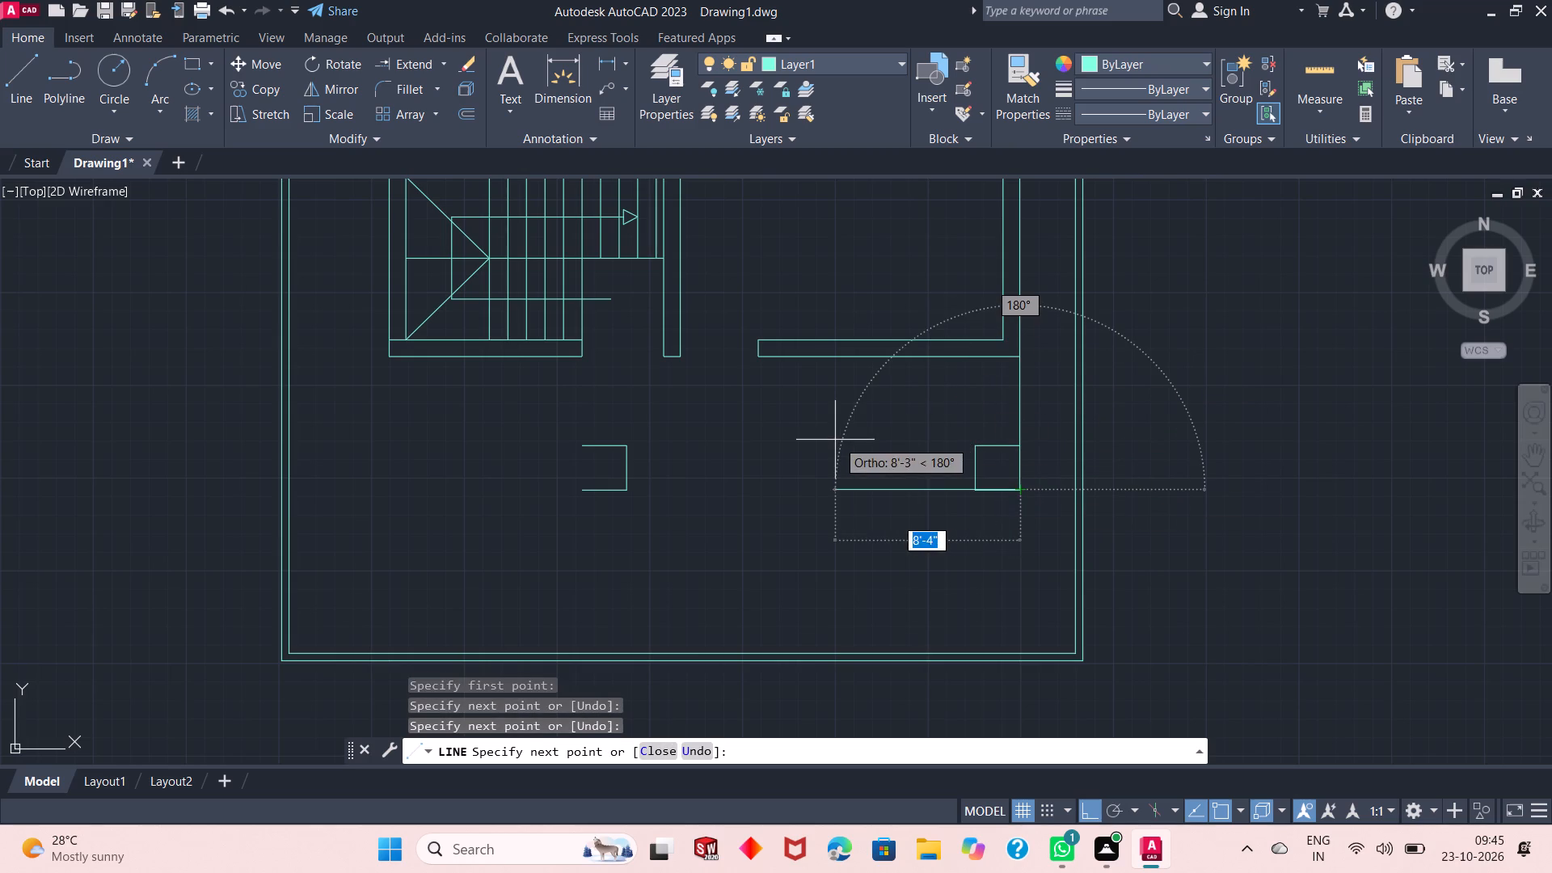
{"action": "right_click", "coordinate": [835, 440]}
{"action": "left_click", "coordinate": [877, 449]}
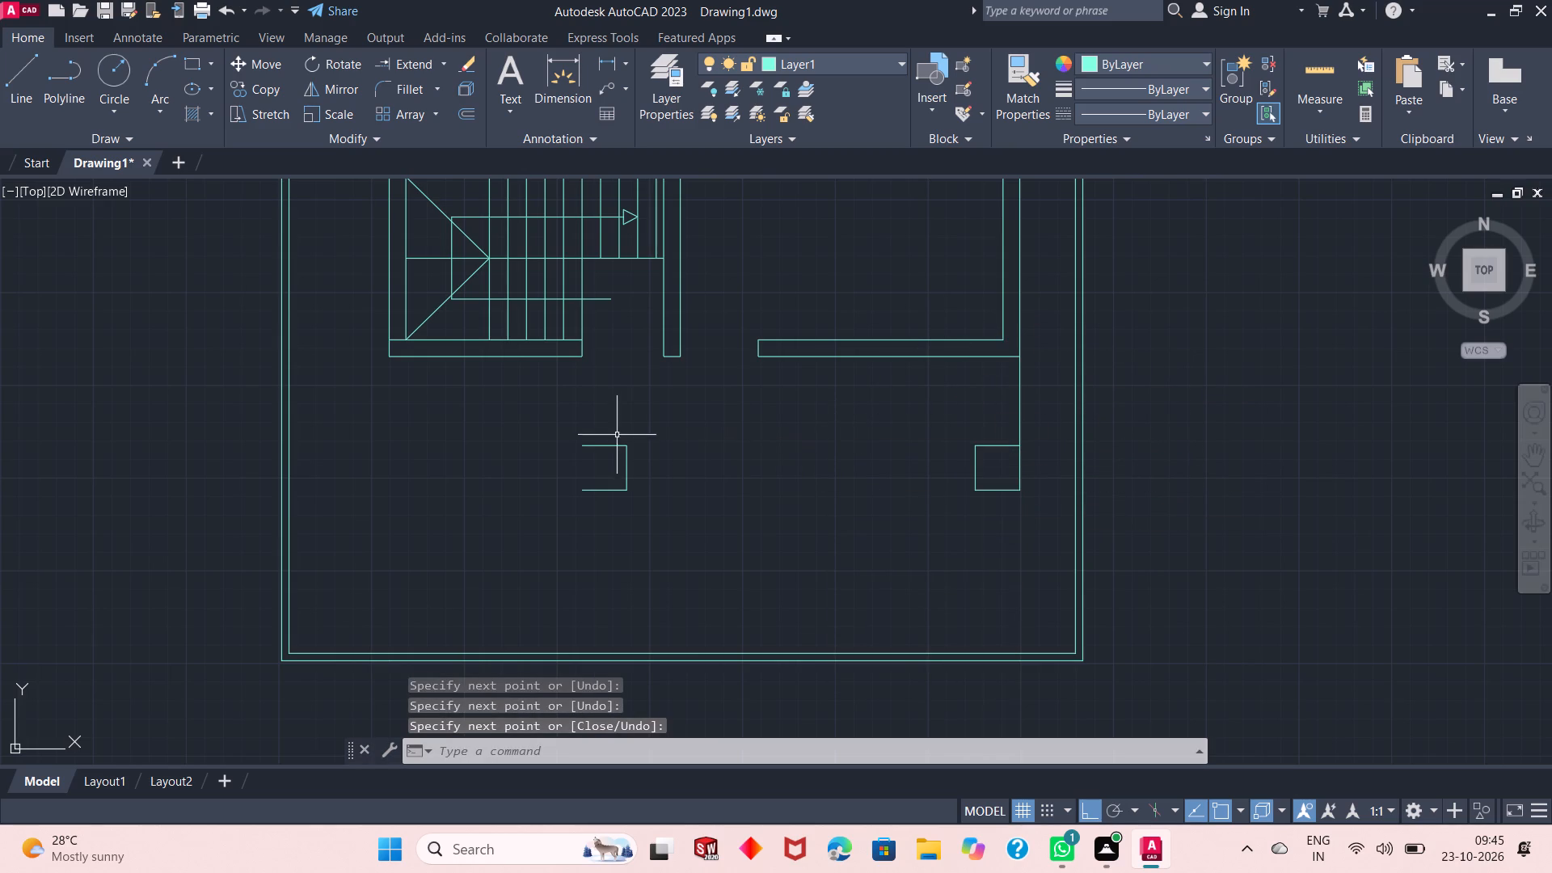
Redraw the west column's outer side line from the staircase wall's outer corner, as a 4' segment and a 2' segment down the column.
{"action": "right_click", "coordinate": [508, 429]}
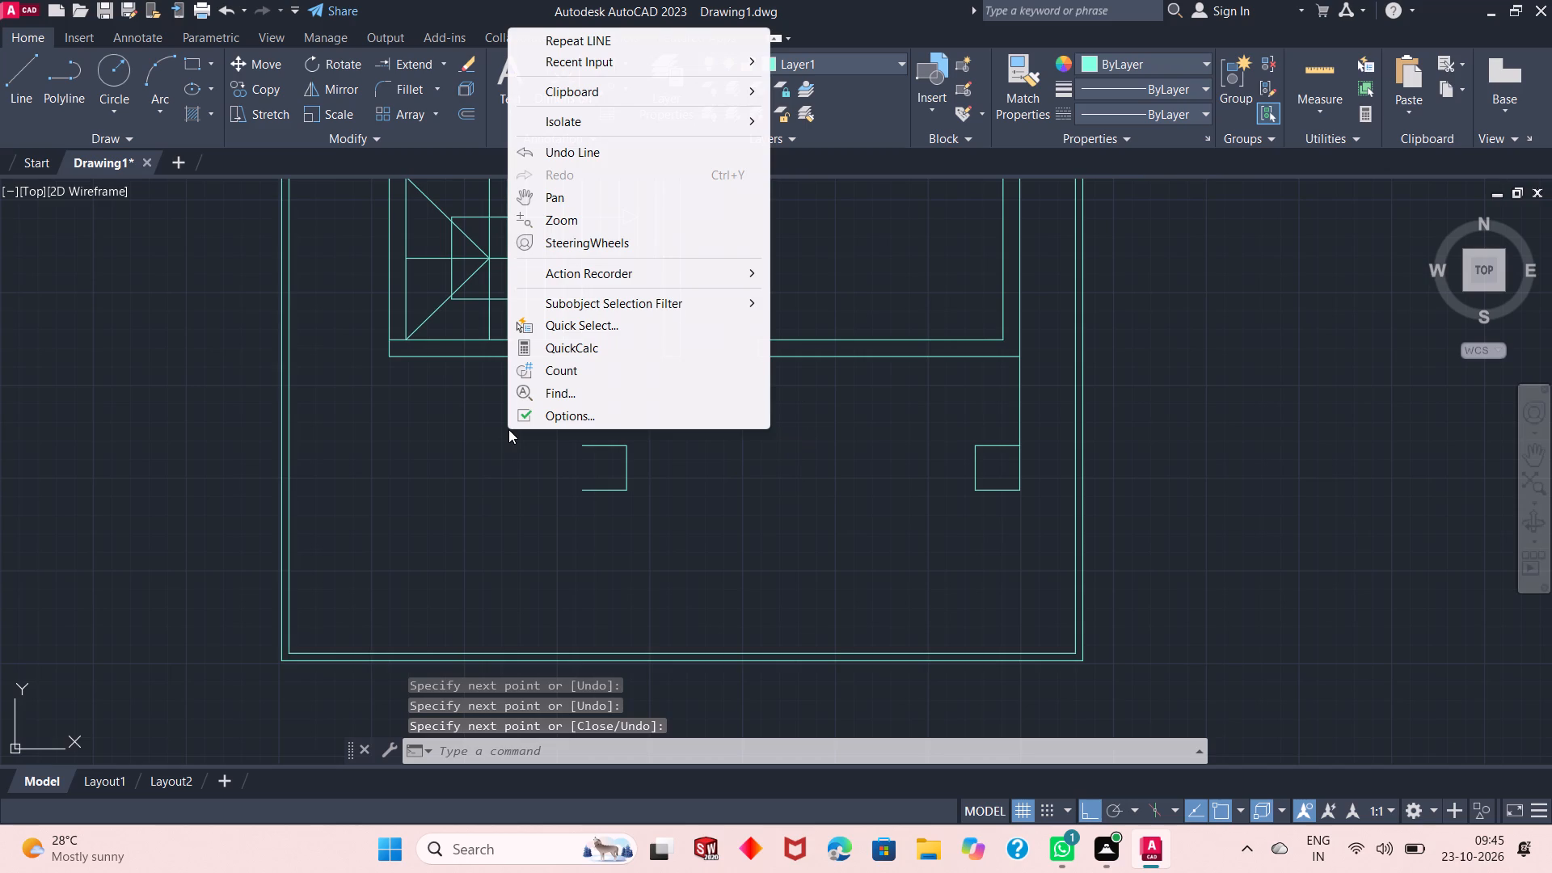
{"action": "left_click", "coordinate": [499, 449]}
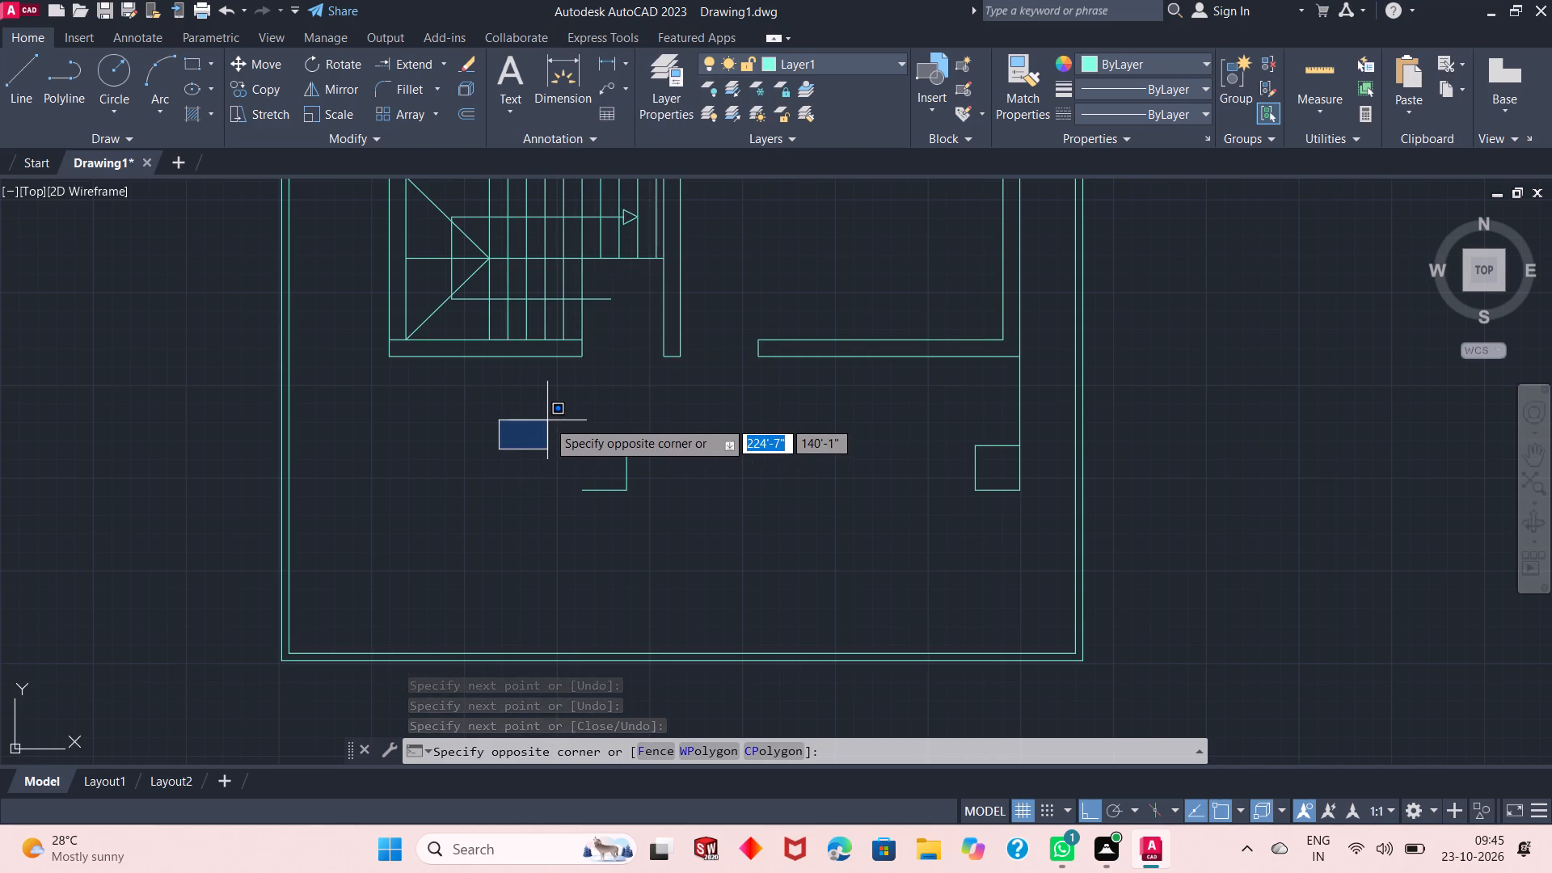
{"action": "left_click", "coordinate": [547, 420]}
{"action": "right_click", "coordinate": [552, 403]}
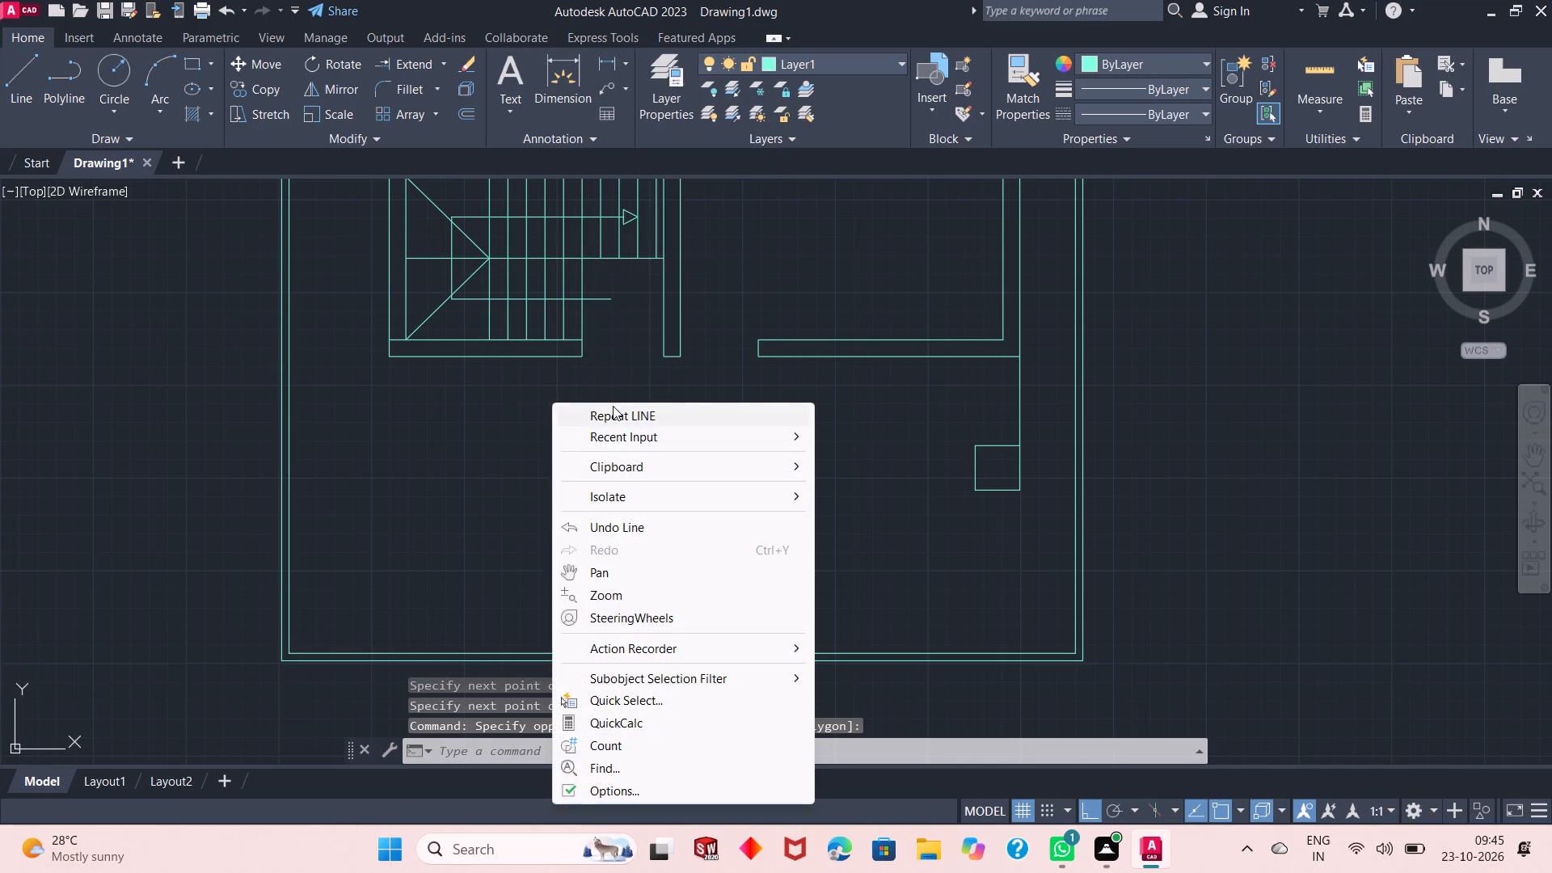
{"action": "left_click", "coordinate": [614, 408]}
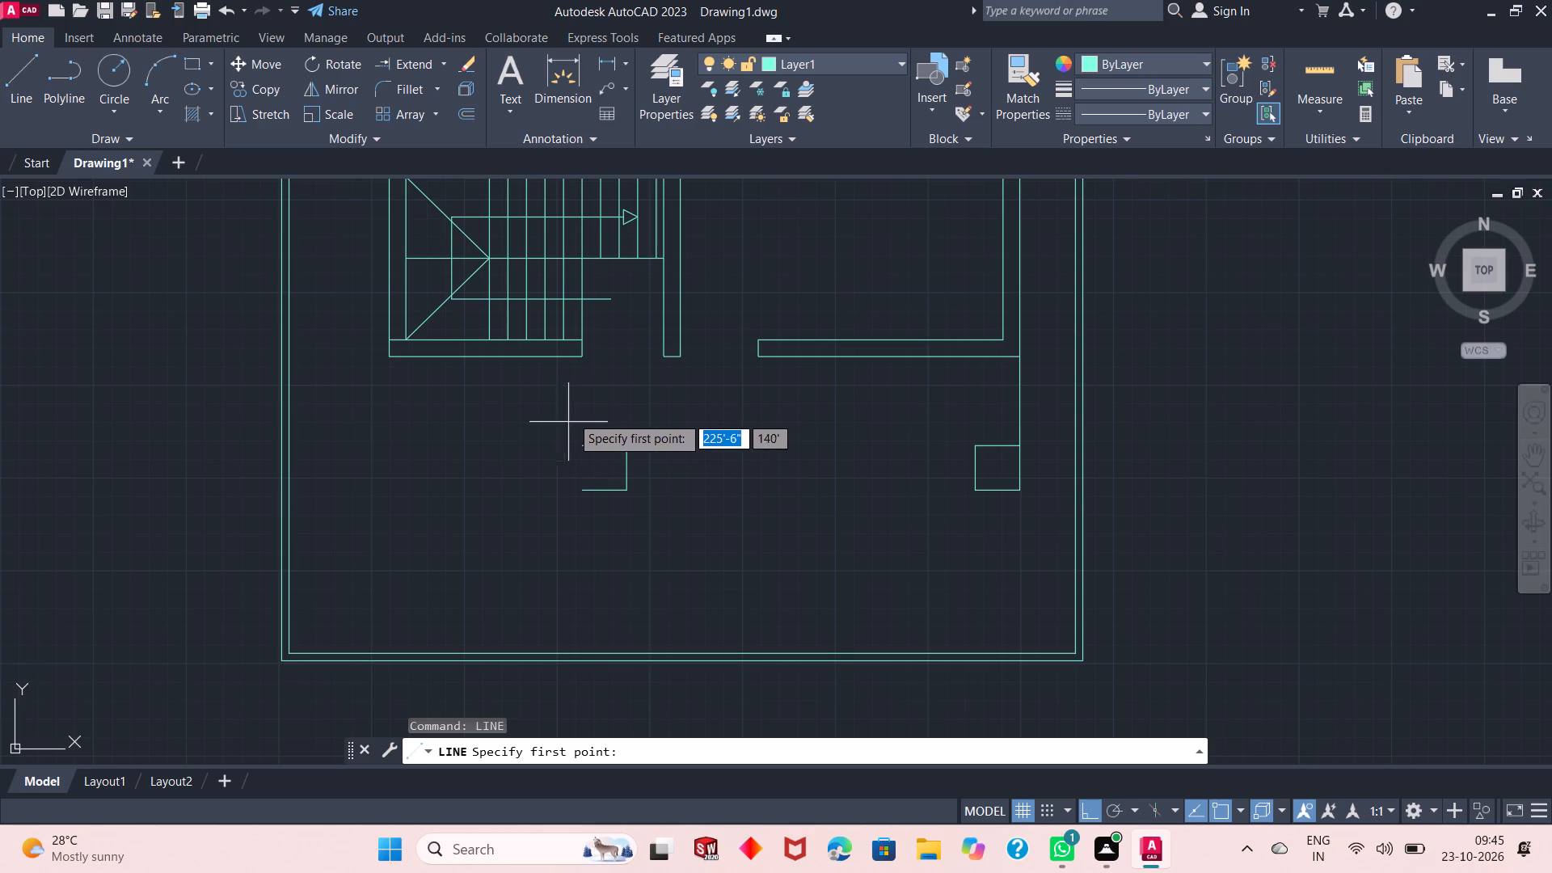
{"action": "left_click", "coordinate": [580, 359]}
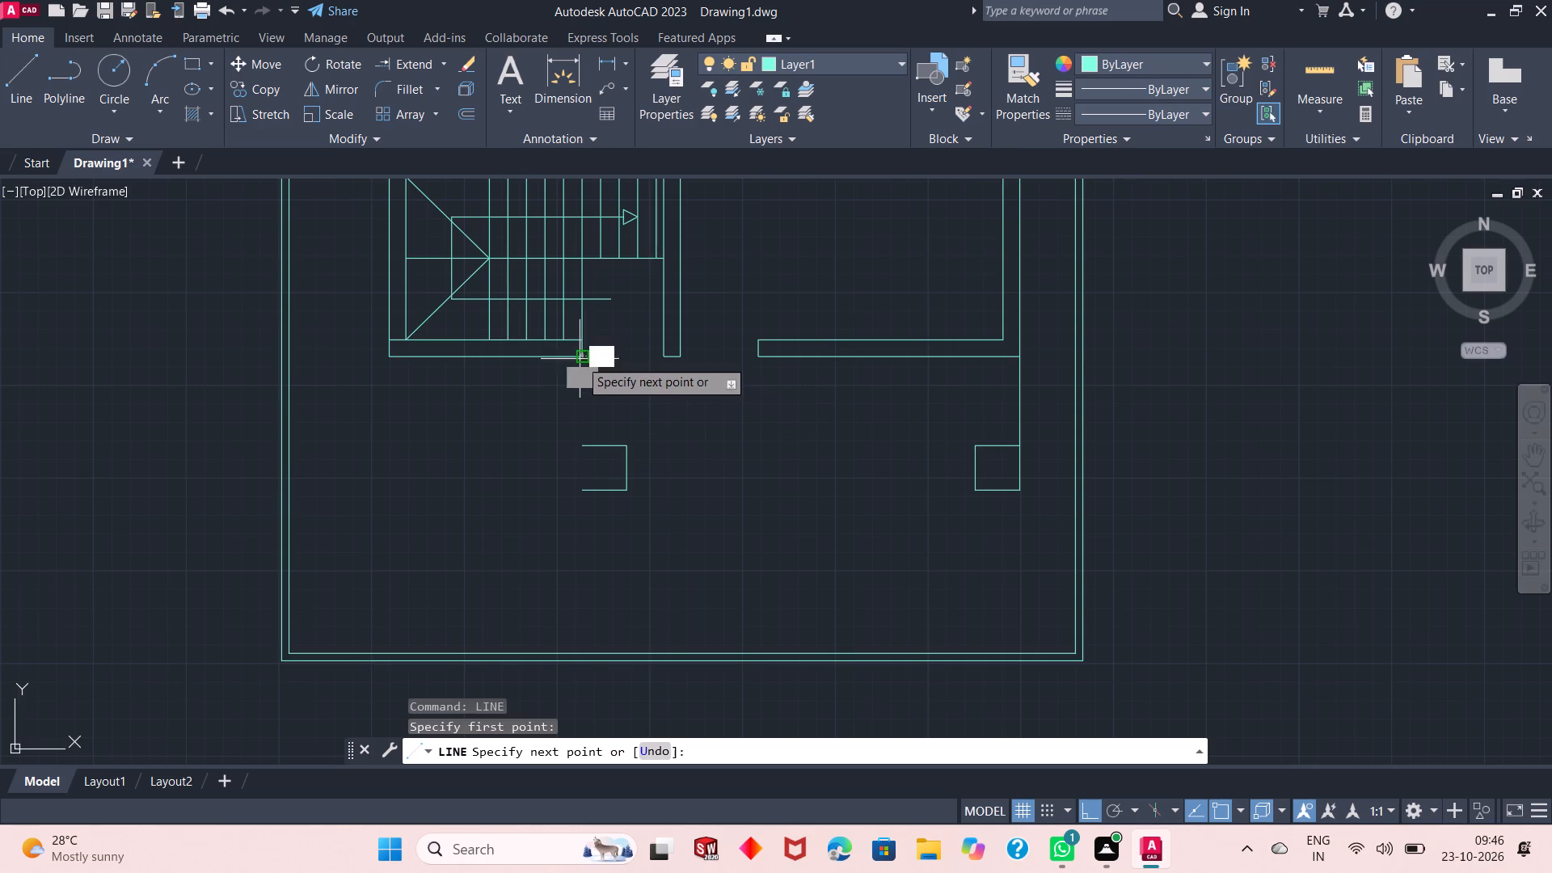
{"action": "left_click", "coordinate": [576, 441]}
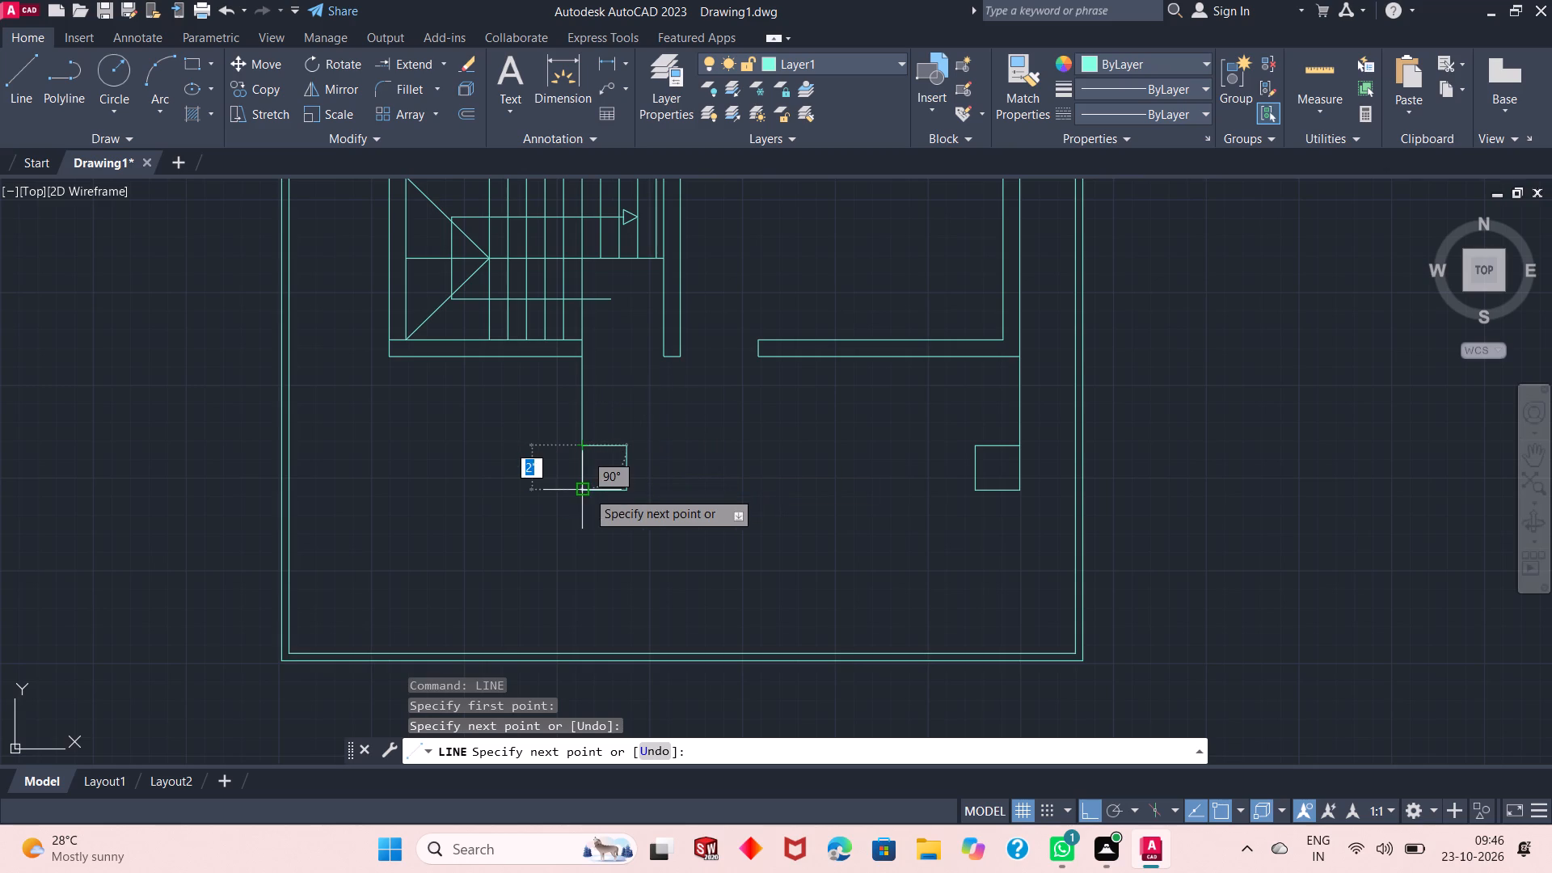
{"action": "left_click", "coordinate": [583, 491]}
{"action": "right_click", "coordinate": [693, 462]}
{"action": "left_click", "coordinate": [721, 480]}
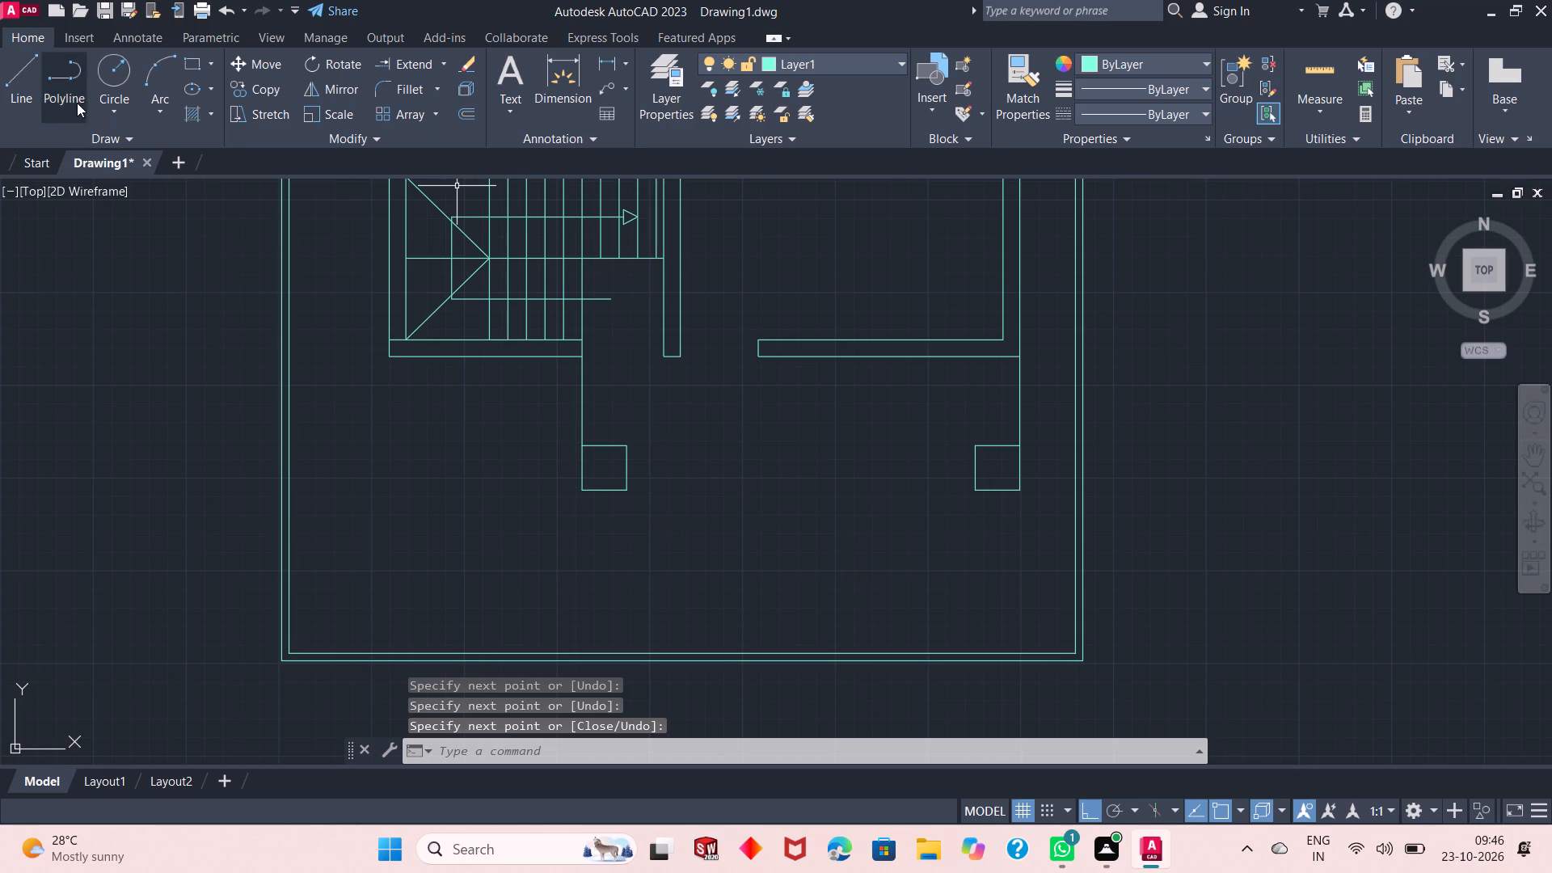
Draw a 15'8" horizontal line joining the inner north corners of the two front columns.
{"action": "left_click", "coordinate": [13, 81]}
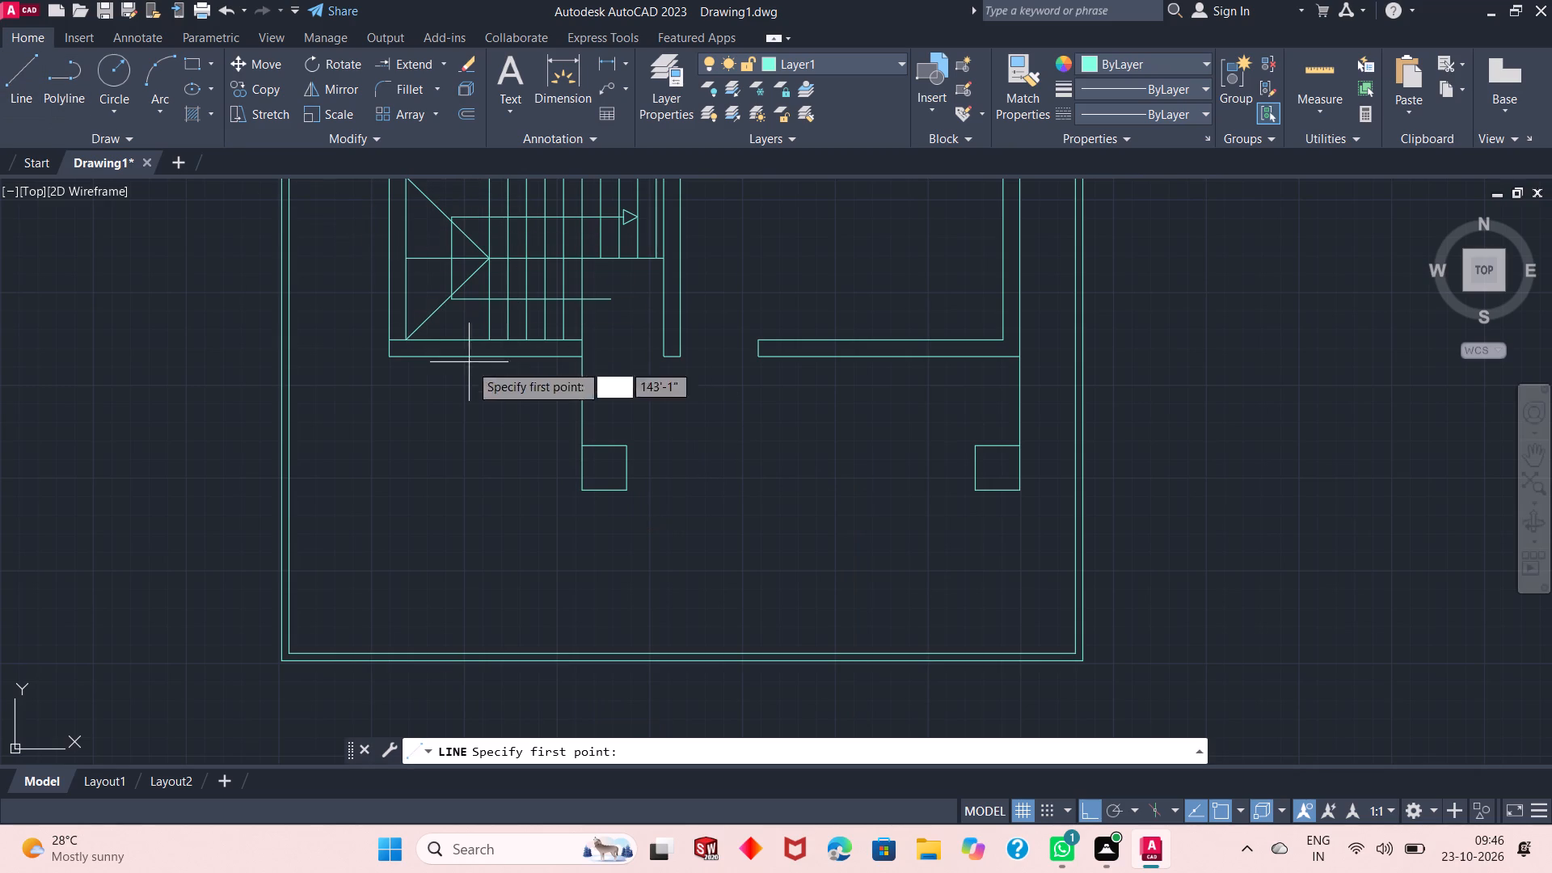
{"action": "left_click", "coordinate": [630, 448]}
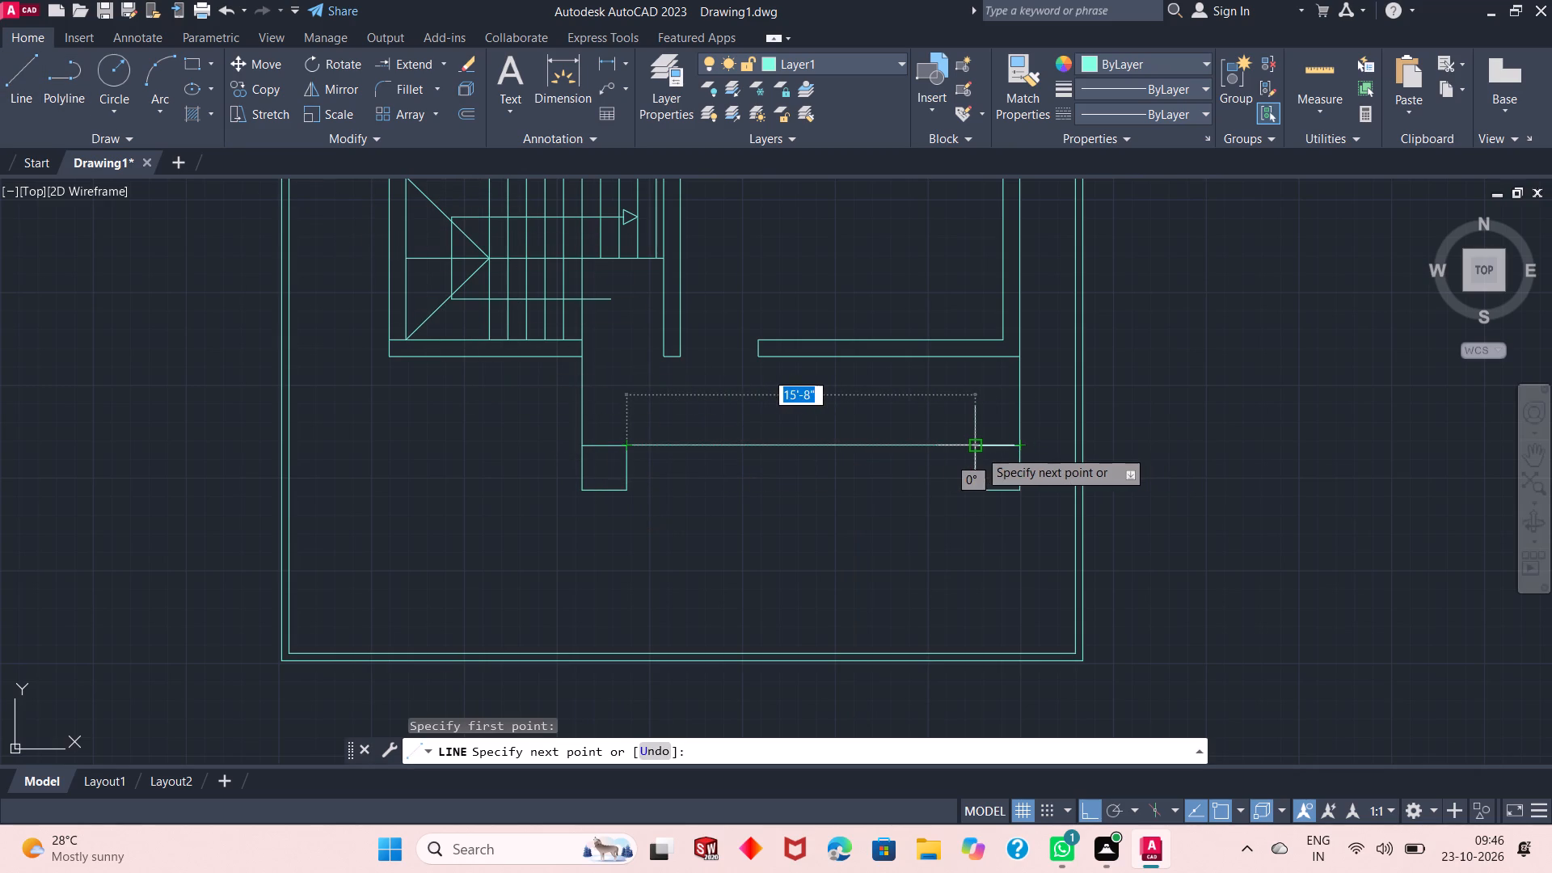
{"action": "left_click", "coordinate": [979, 449]}
{"action": "right_click", "coordinate": [909, 410]}
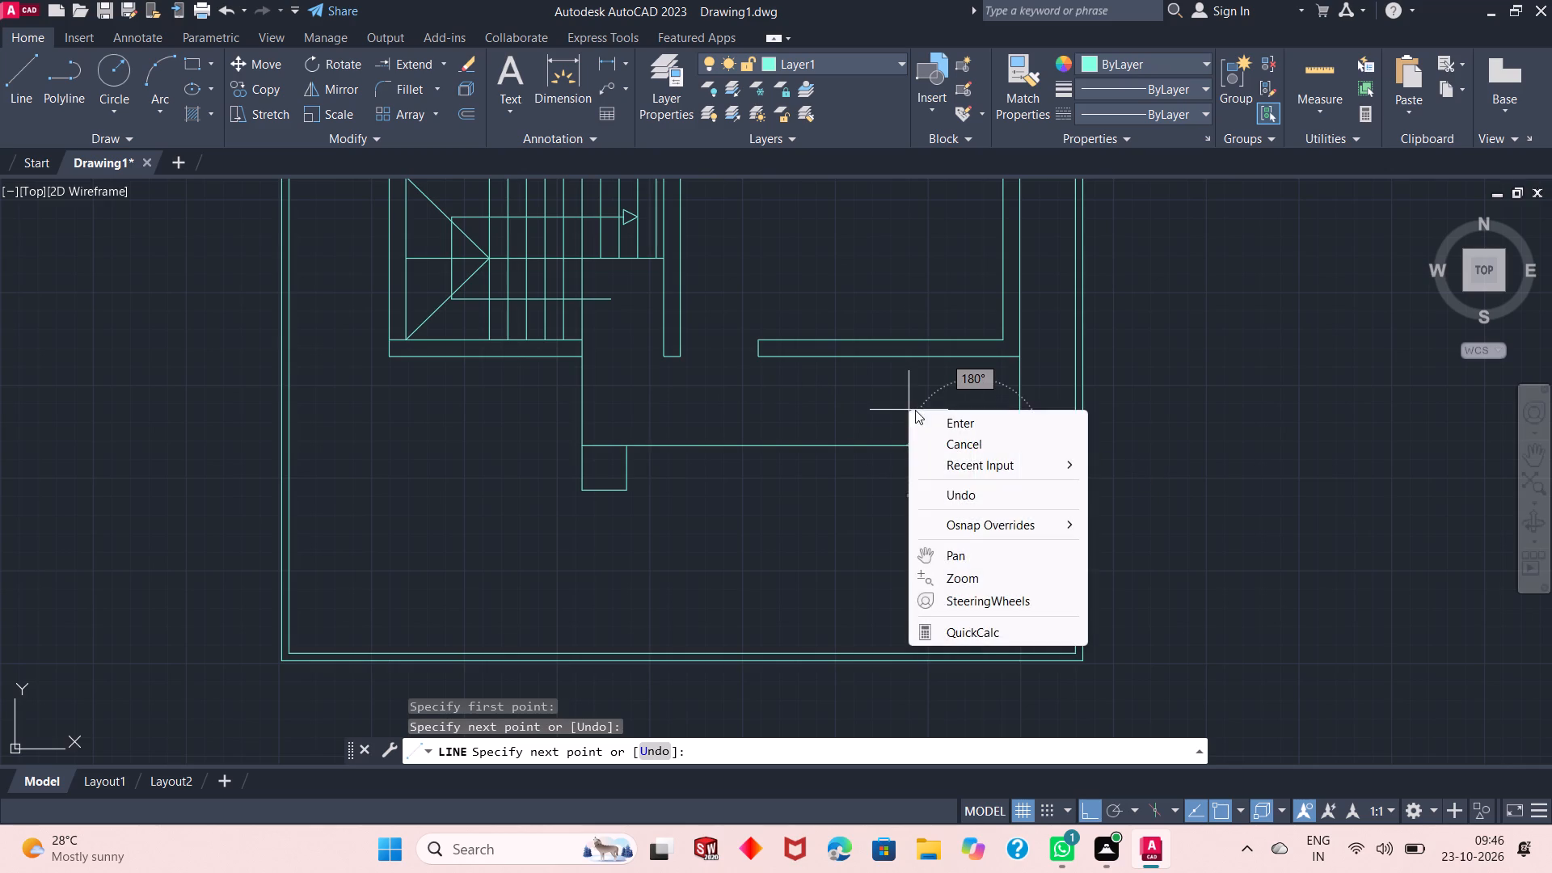
{"action": "left_click", "coordinate": [926, 413]}
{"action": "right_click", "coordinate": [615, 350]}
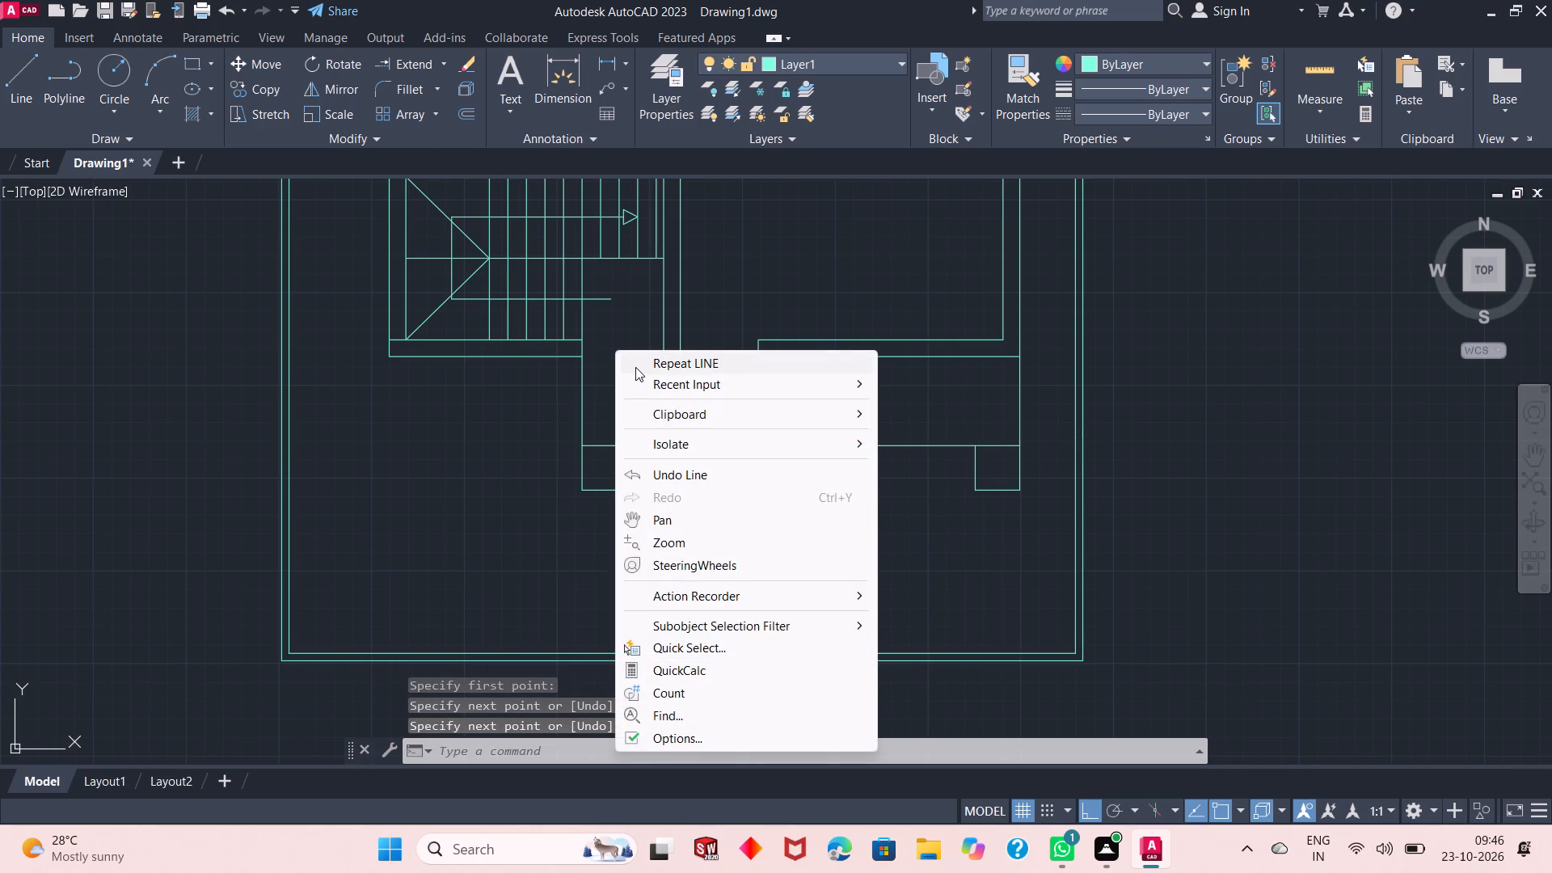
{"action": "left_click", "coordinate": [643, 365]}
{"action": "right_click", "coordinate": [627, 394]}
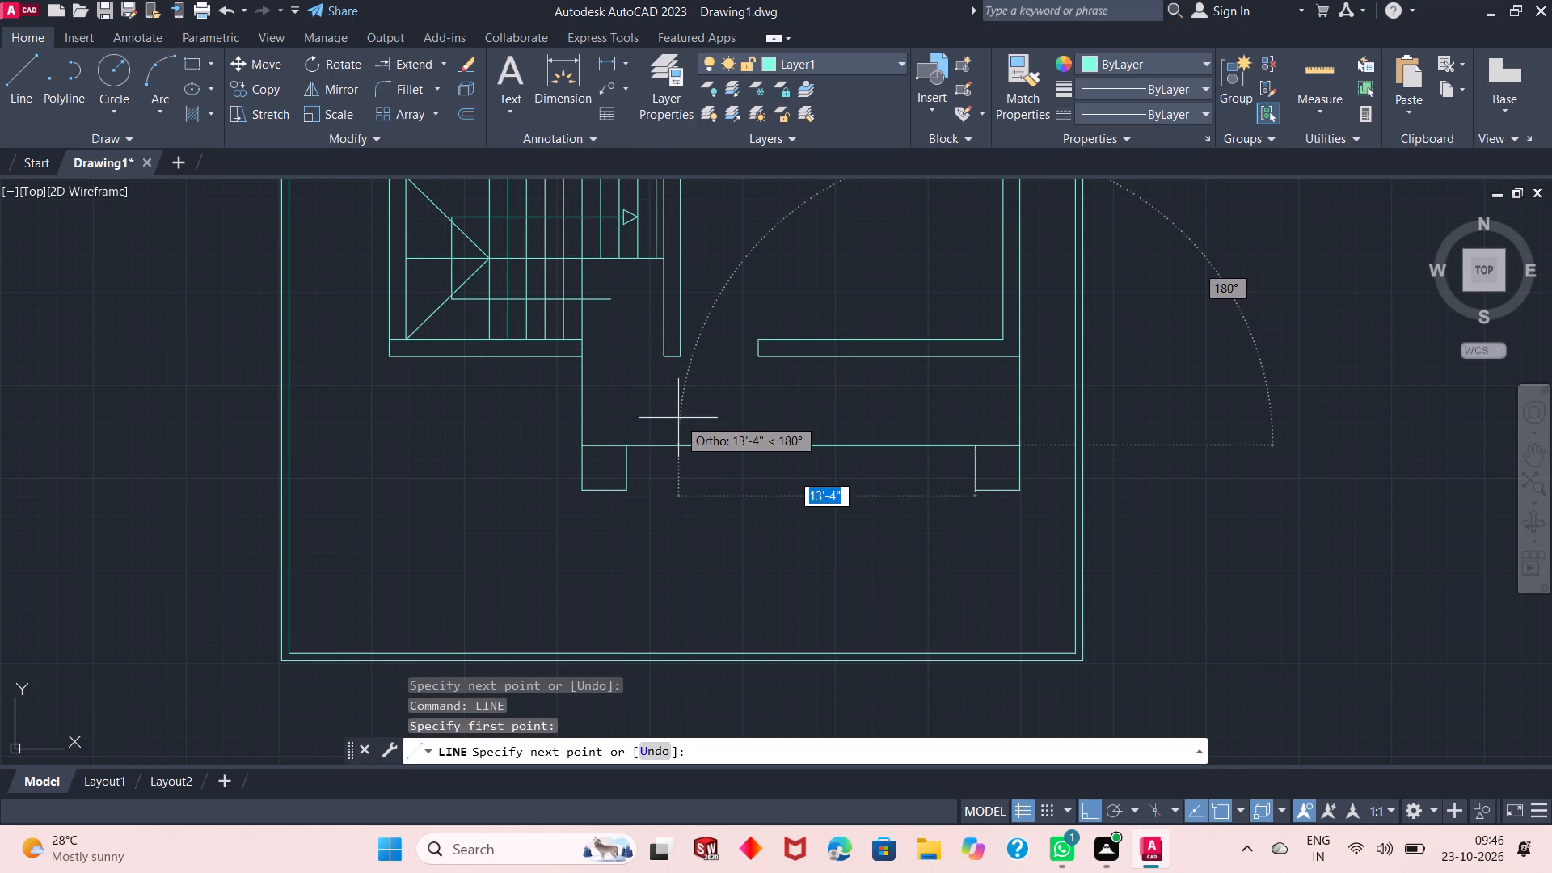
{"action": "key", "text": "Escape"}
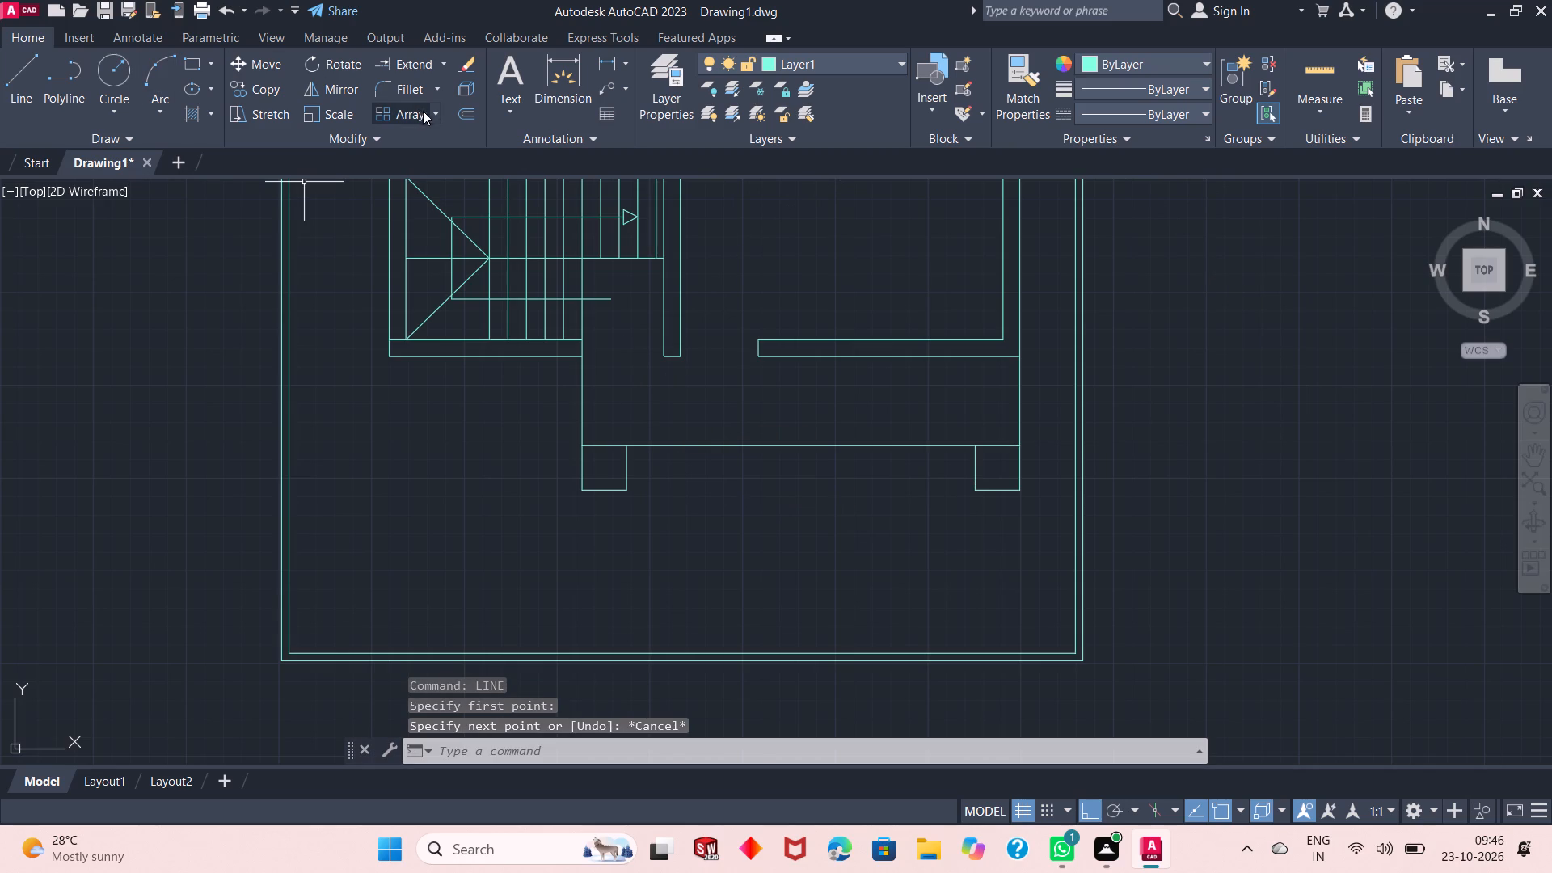
Offset the line joining the two front columns southward twice at 10" spacing to form the porch steps.
{"action": "left_click", "coordinate": [462, 116]}
{"action": "right_click", "coordinate": [159, 308]}
{"action": "left_click", "coordinate": [184, 323]}
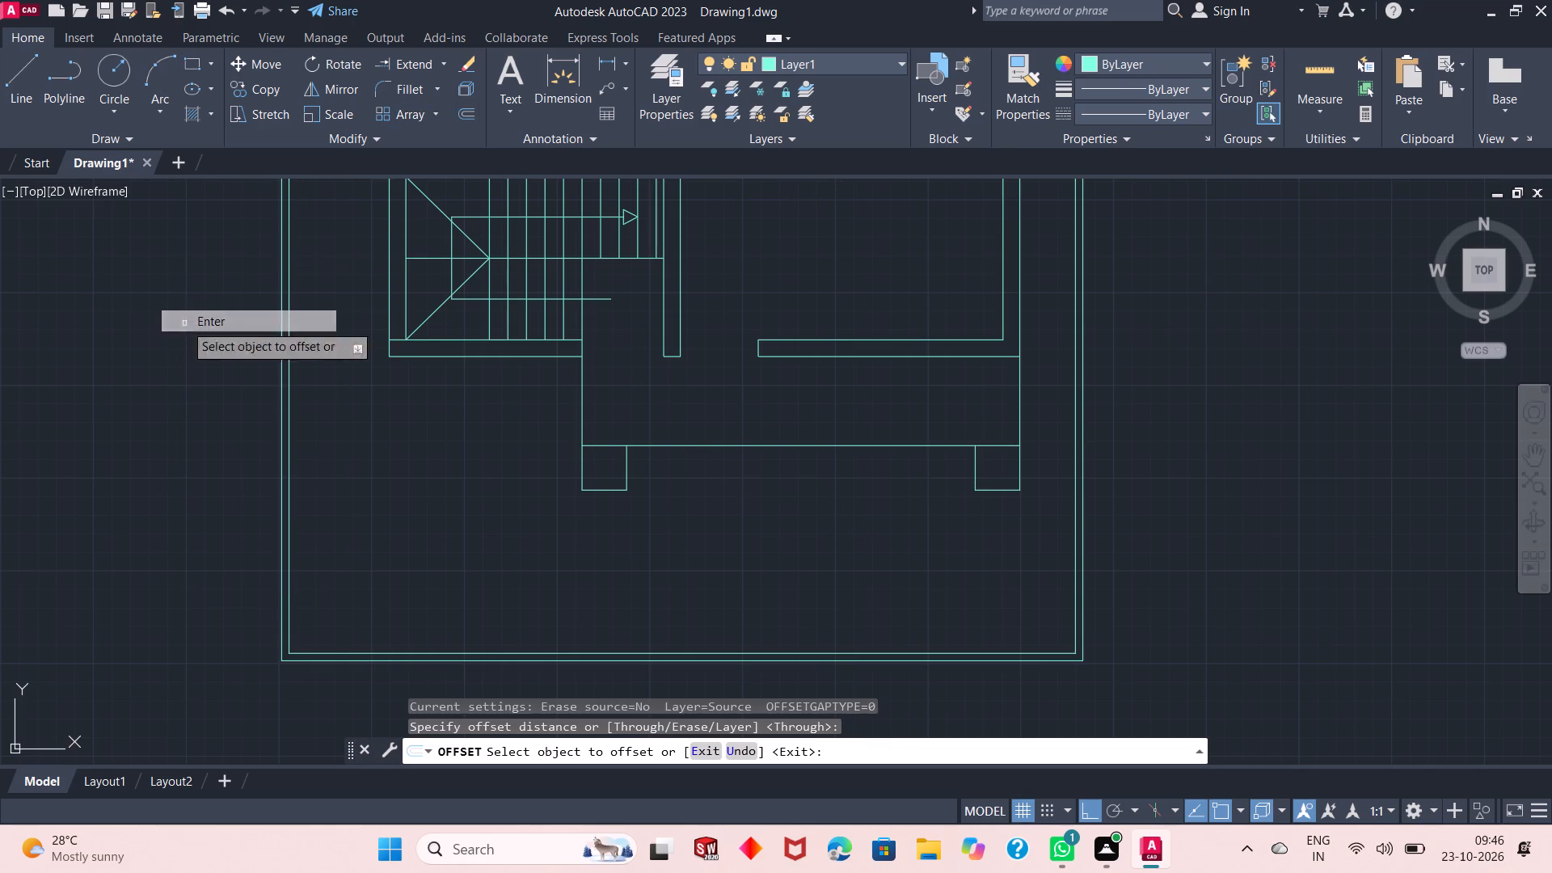
{"action": "left_click", "coordinate": [716, 447]}
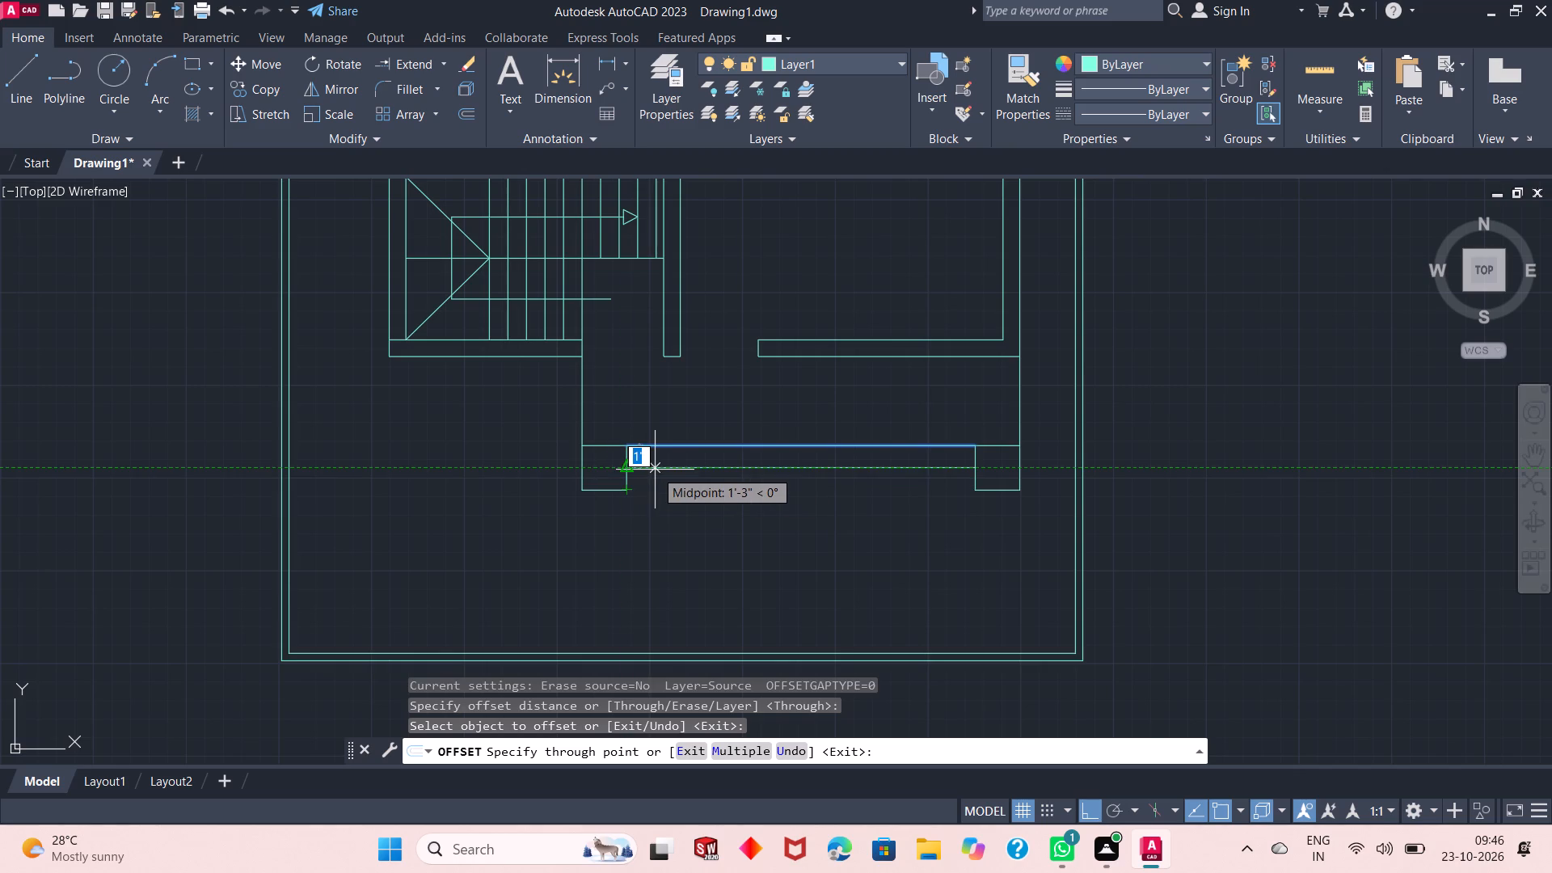
{"action": "type", "text": "10\""}
{"action": "key", "text": "Return"}
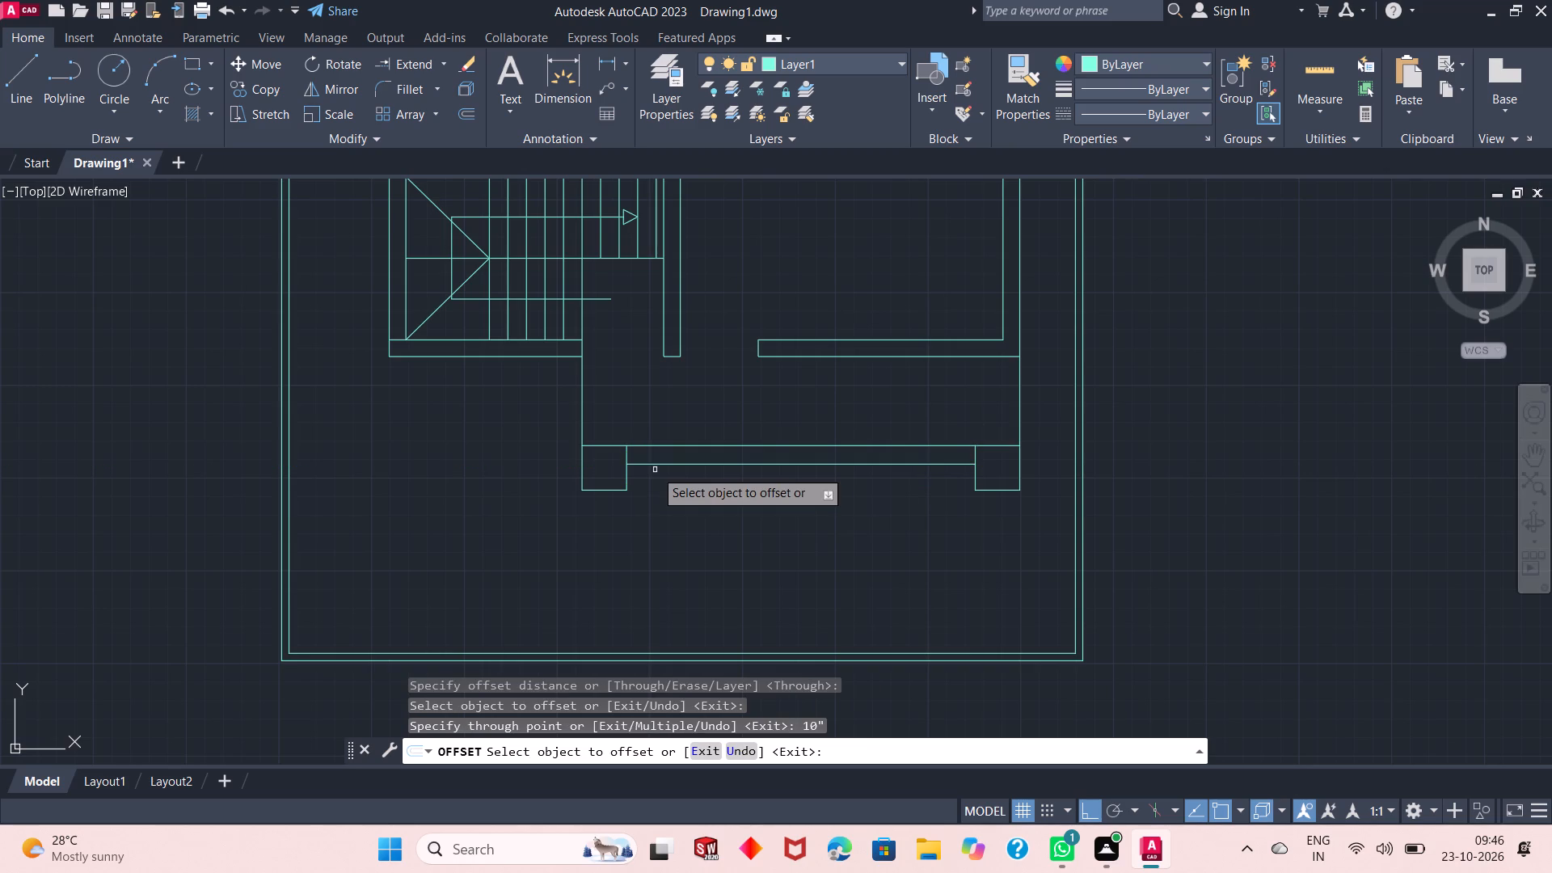
{"action": "left_click", "coordinate": [675, 465]}
{"action": "type", "text": "10"}
{"action": "key", "text": "shift+quotedbl"}
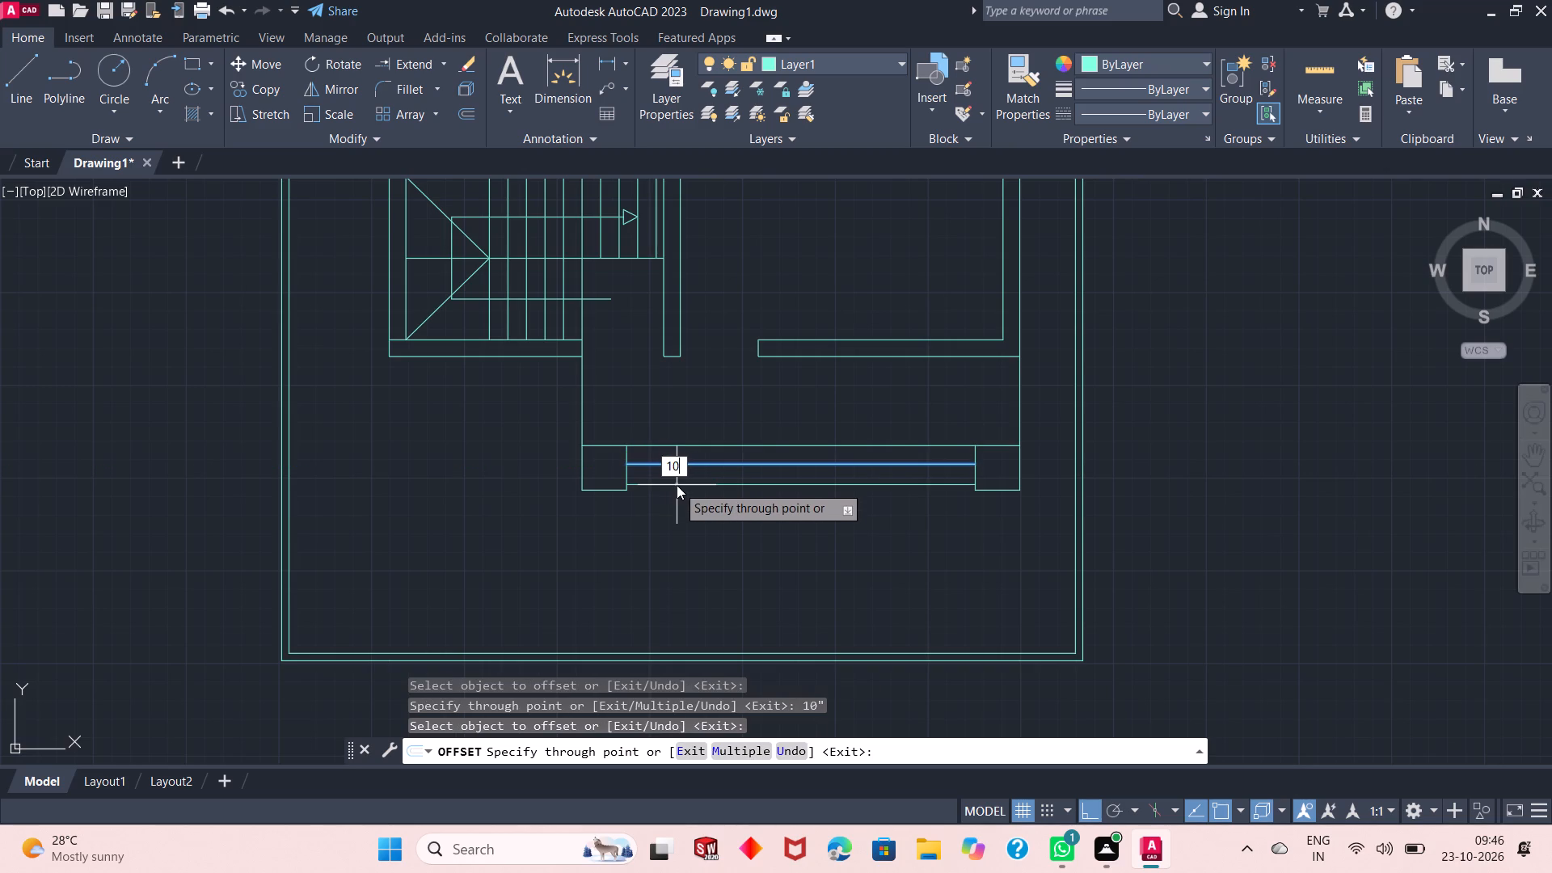
{"action": "key", "text": "Return"}
{"action": "right_click", "coordinate": [432, 451]}
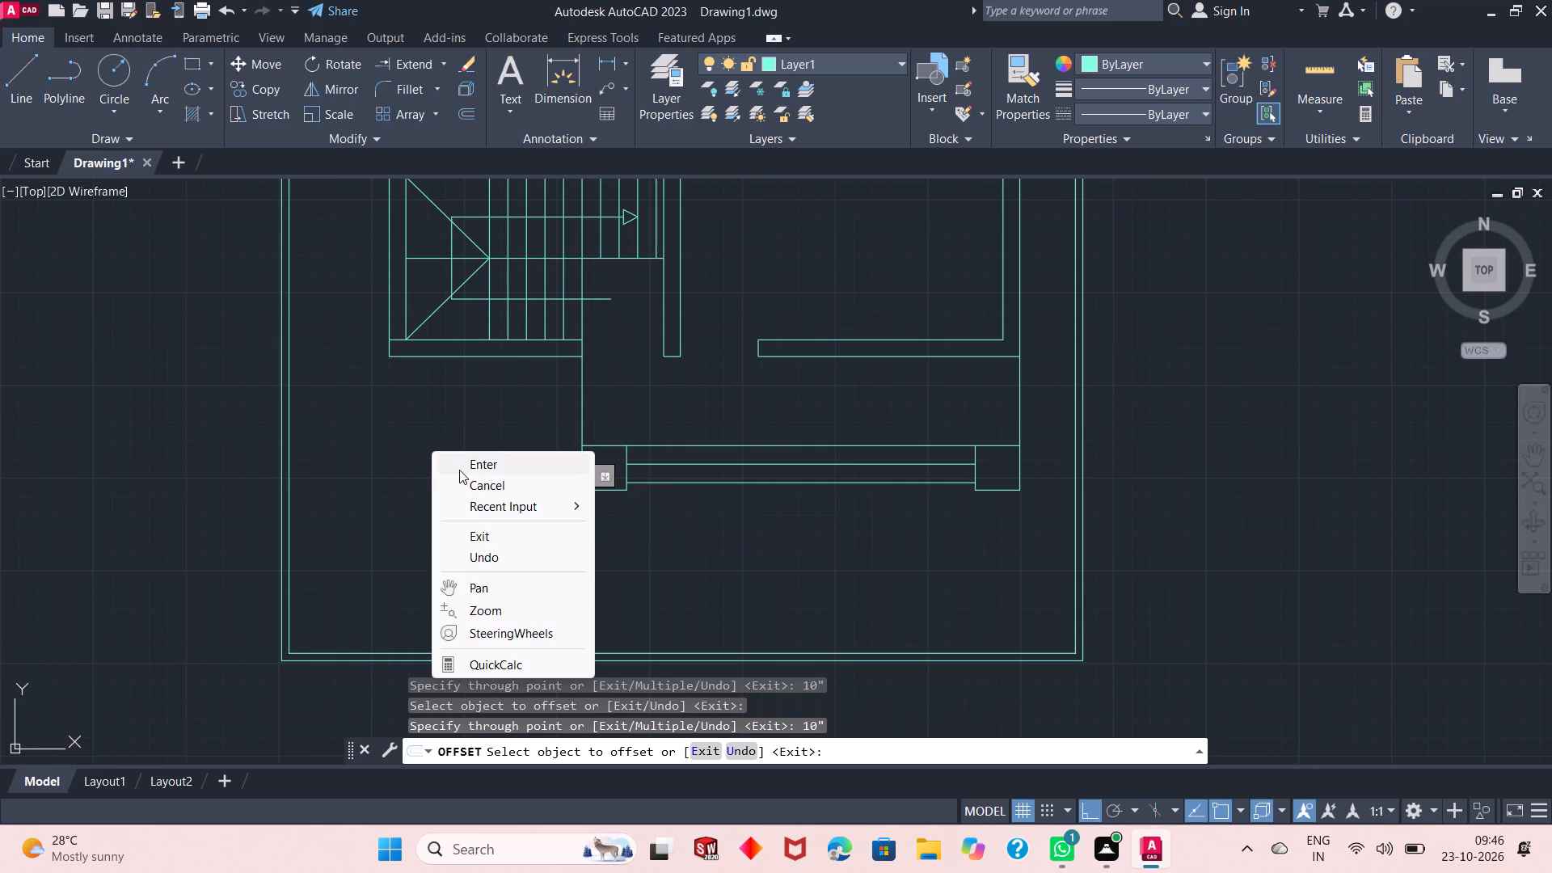
{"action": "left_click", "coordinate": [480, 455]}
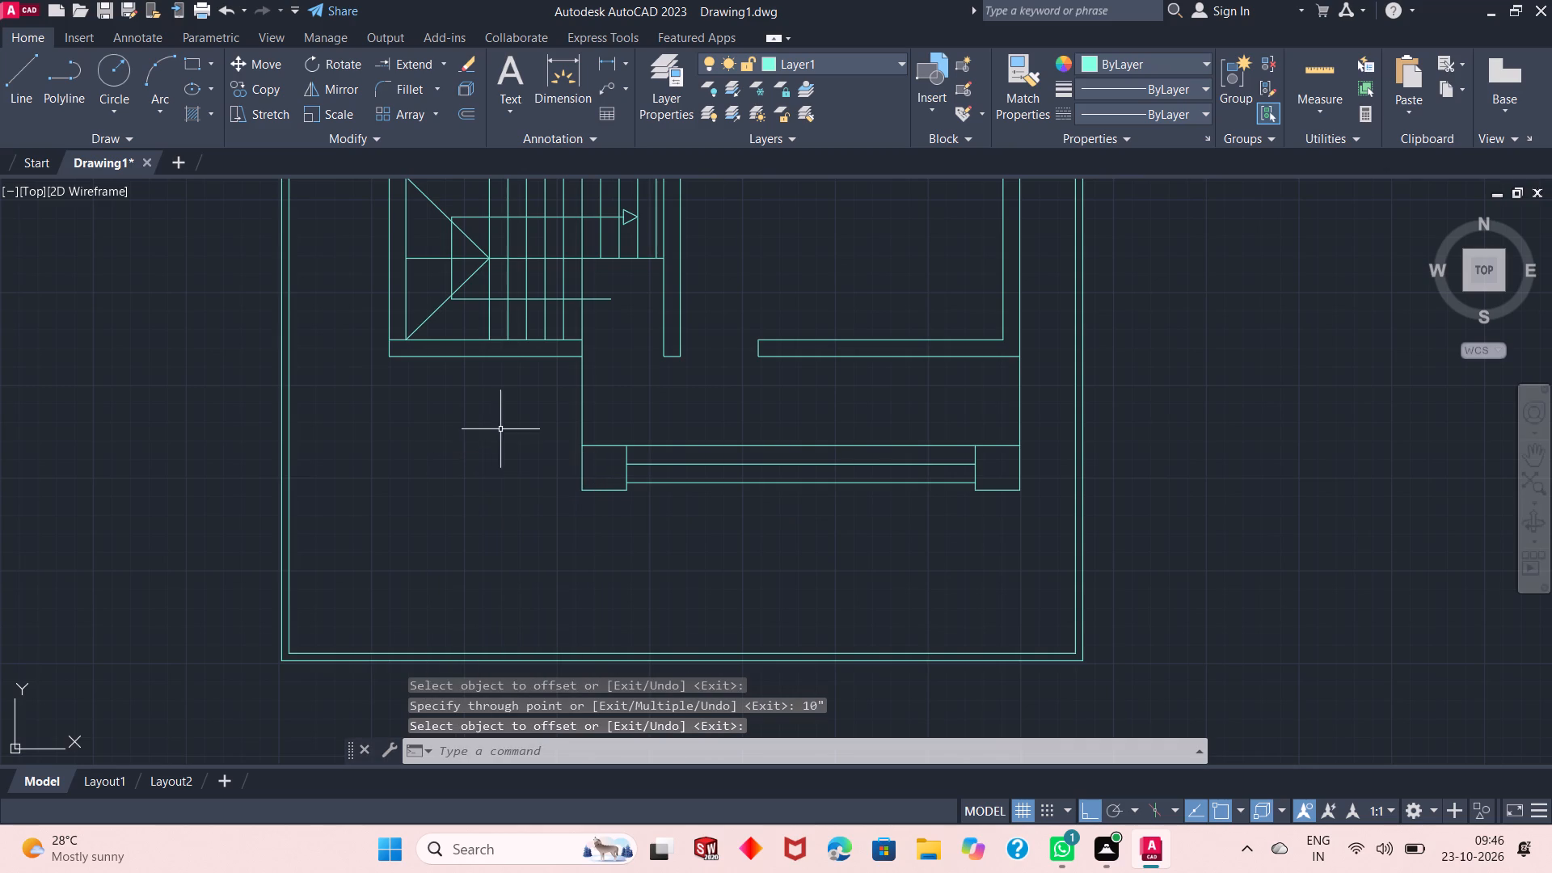
Join the four sides of the west front column into one polyline.
{"action": "scroll", "coordinate": [609, 469], "scroll_direction": "up", "scroll_amount": 3}
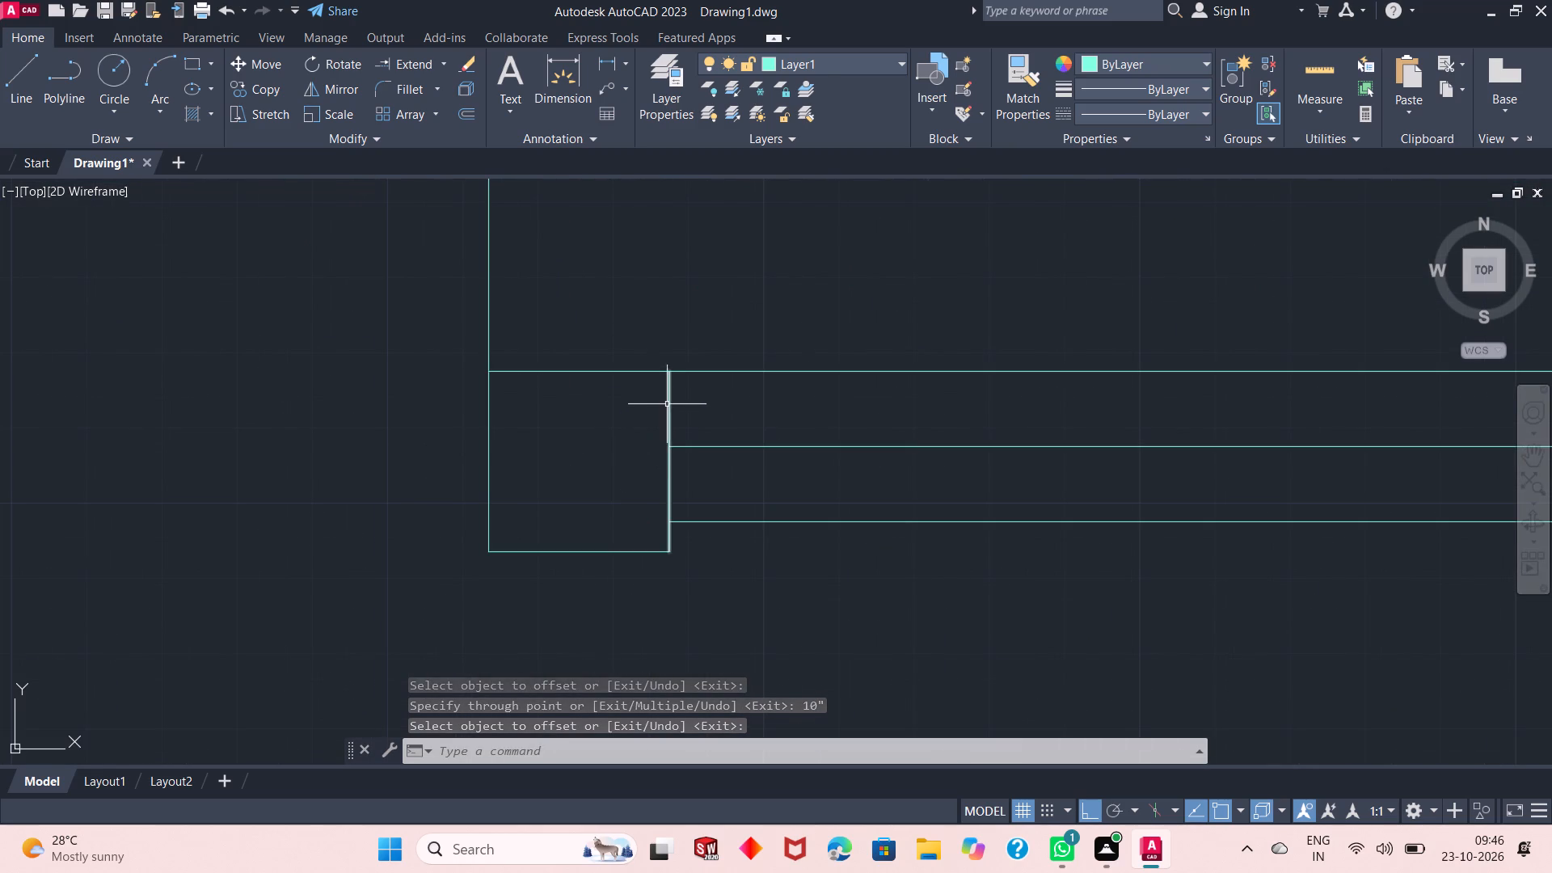
{"action": "left_click", "coordinate": [667, 404]}
{"action": "left_click", "coordinate": [630, 373]}
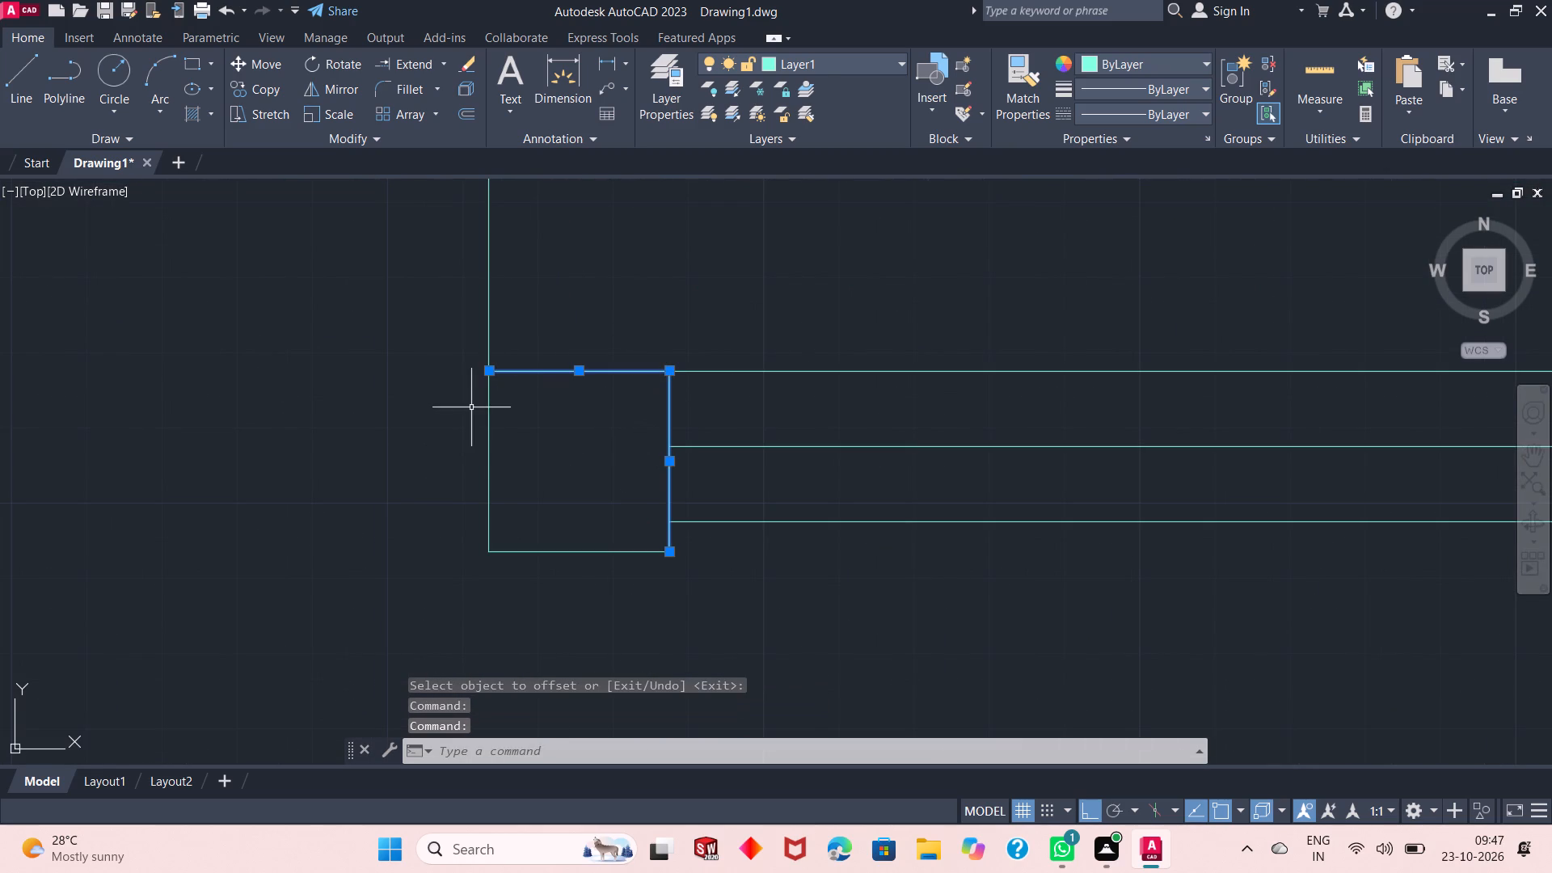
{"action": "left_click", "coordinate": [542, 438]}
{"action": "left_click", "coordinate": [445, 592]}
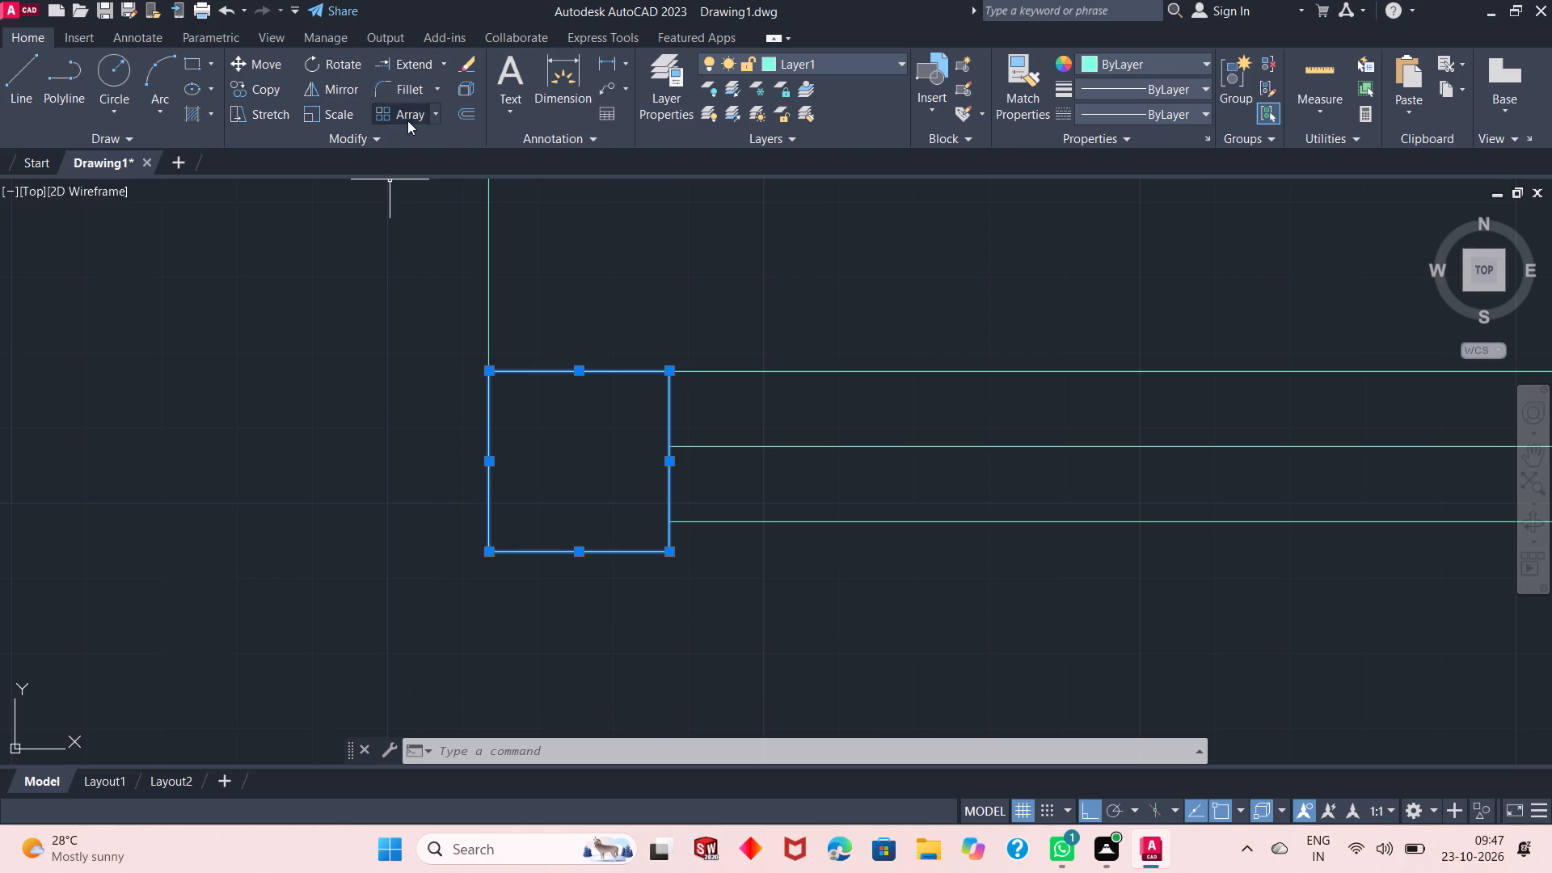
{"action": "key", "text": "j"}
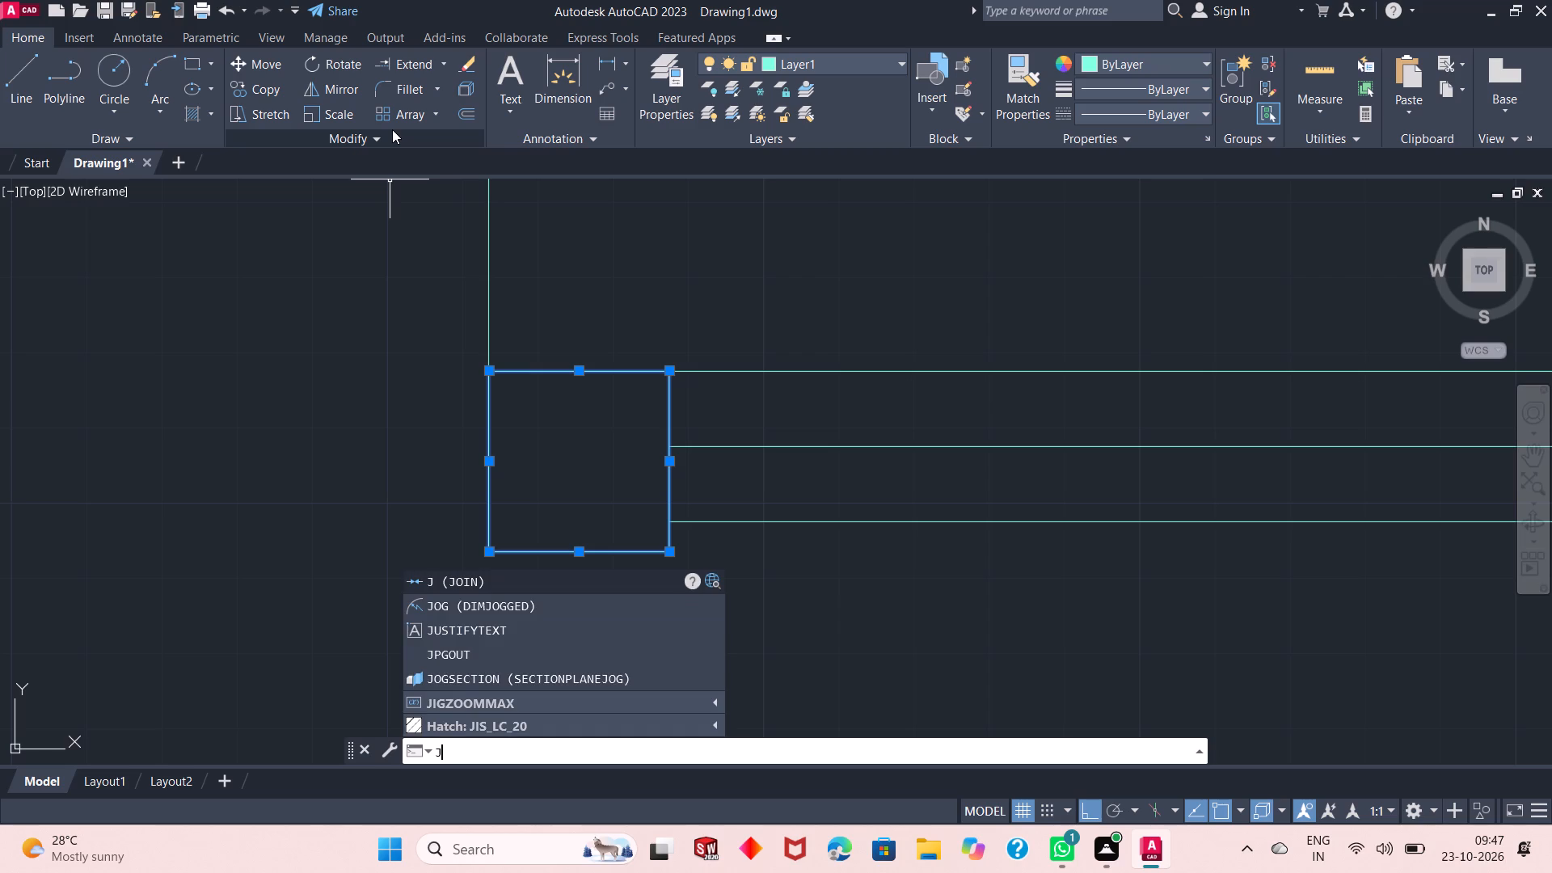
{"action": "key", "text": "Return"}
Join the four sides of the east front column into one polyline.
{"action": "scroll", "coordinate": [539, 321], "scroll_direction": "down", "scroll_amount": 1}
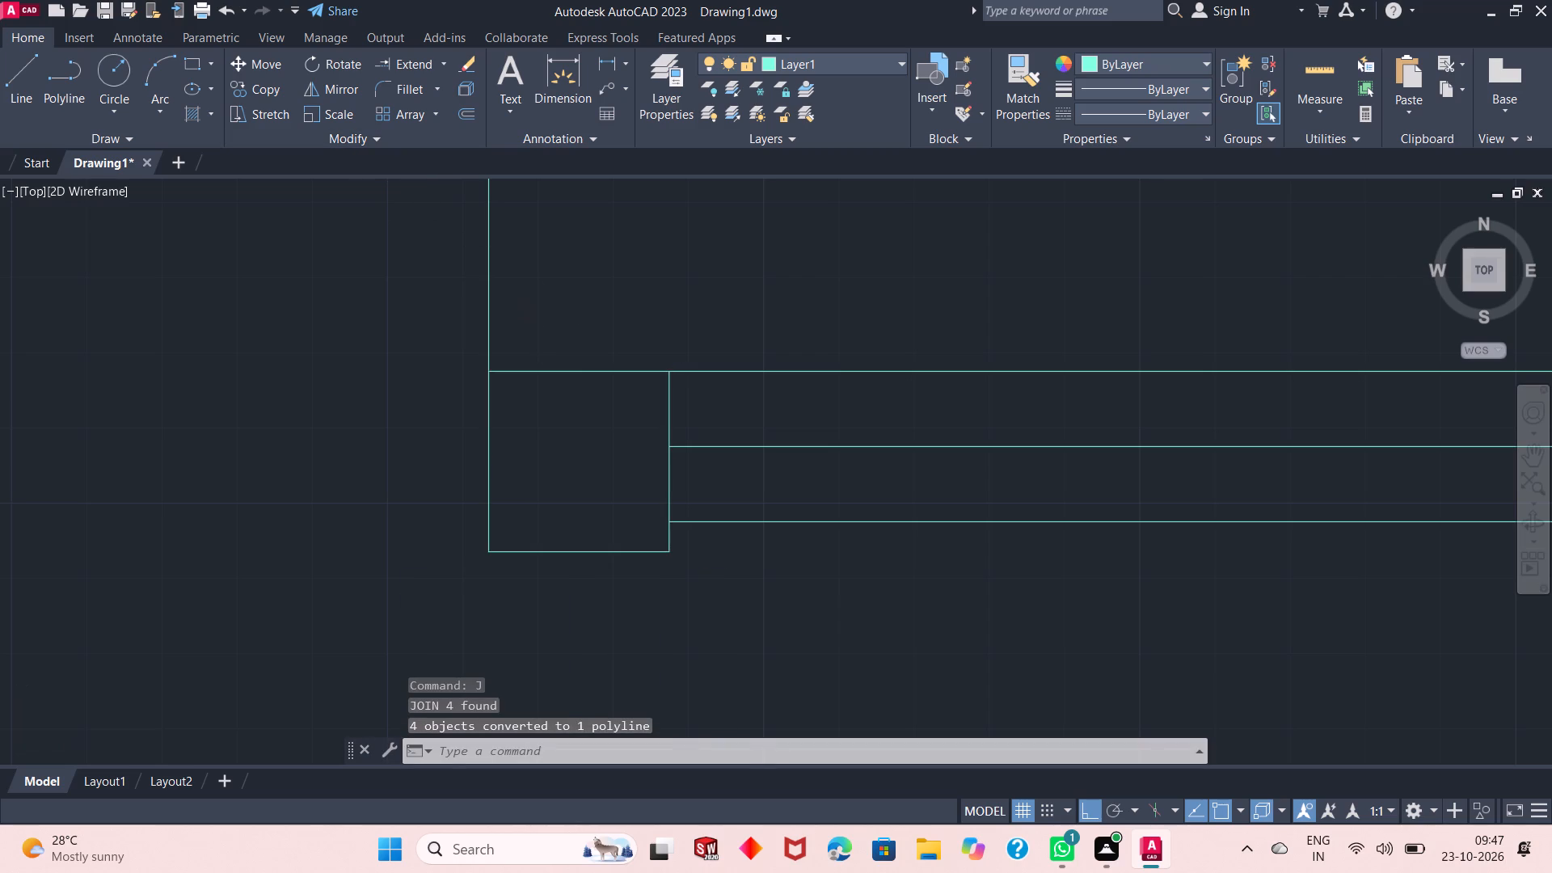
{"action": "scroll", "coordinate": [539, 321], "scroll_direction": "down", "scroll_amount": 1}
{"action": "scroll", "coordinate": [1239, 339], "scroll_direction": "up", "scroll_amount": 3}
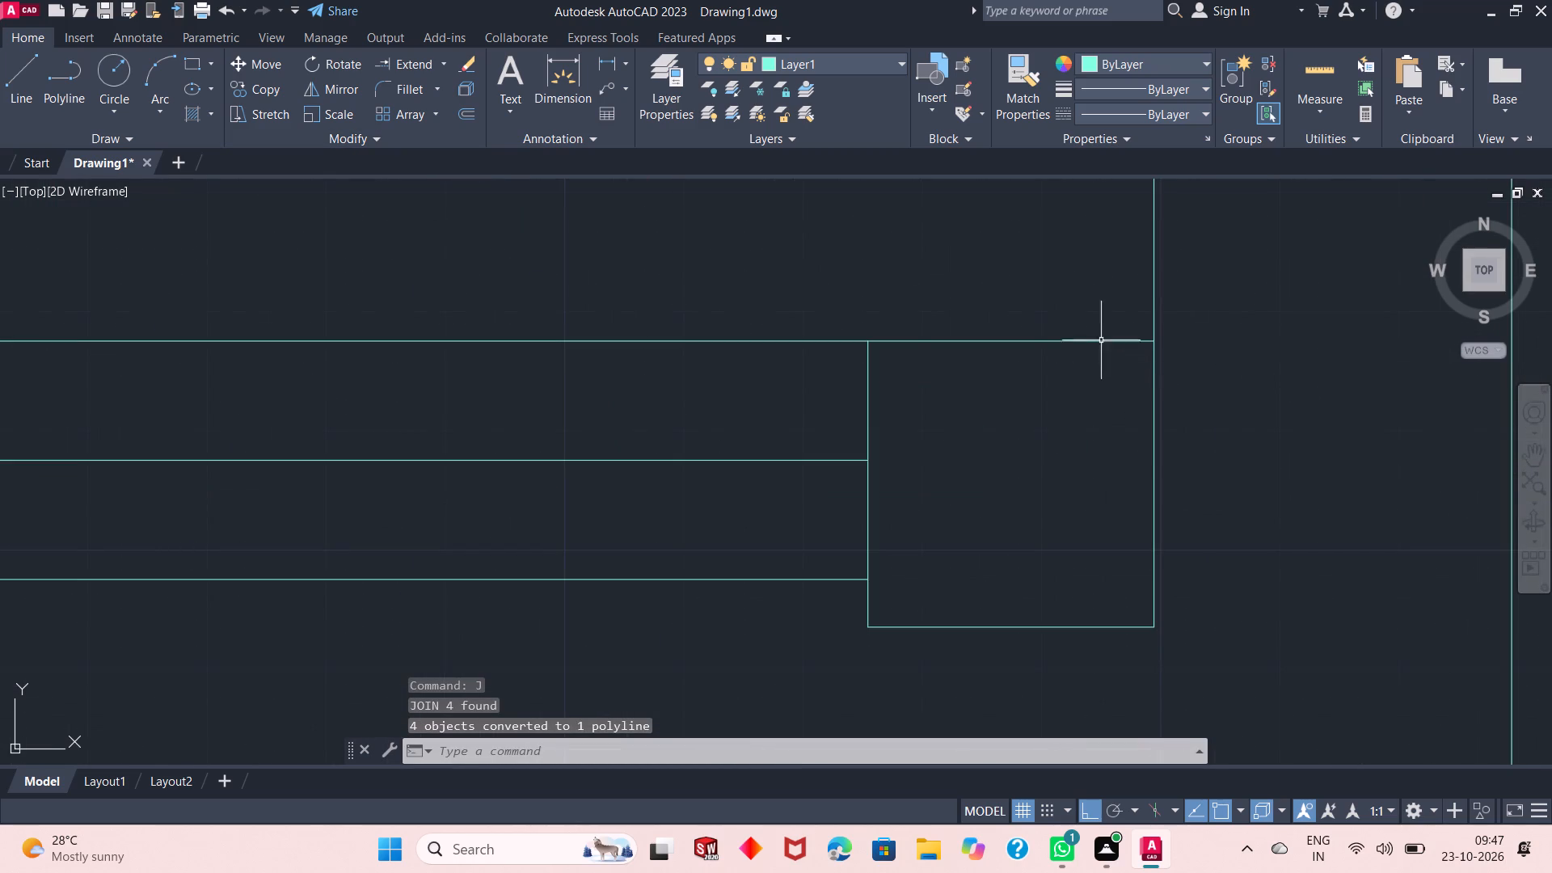
{"action": "left_click", "coordinate": [1163, 432]}
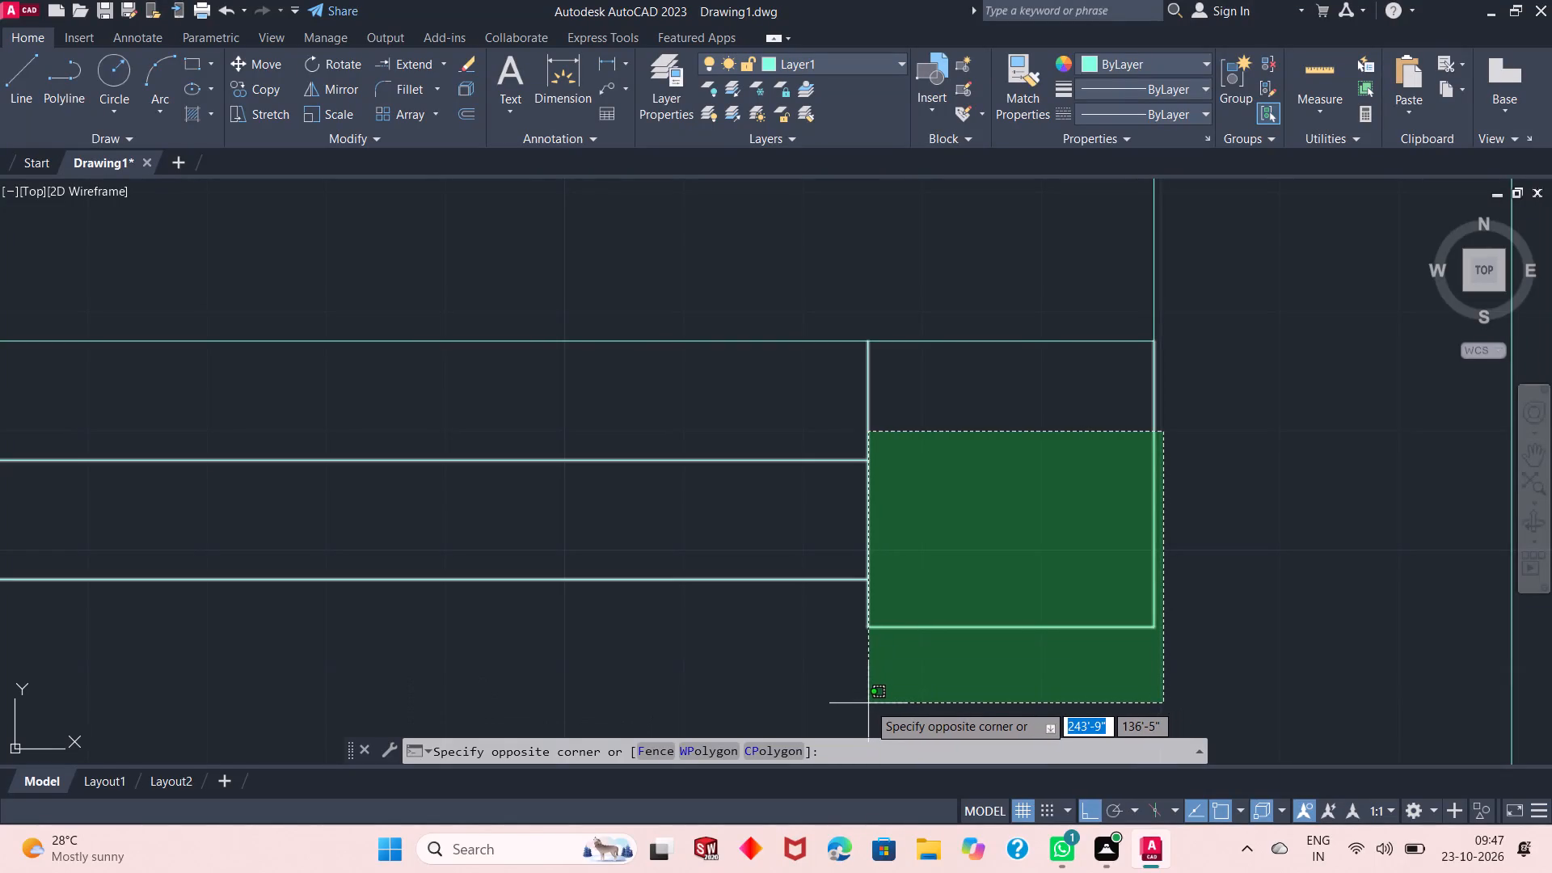
{"action": "left_click", "coordinate": [886, 680]}
{"action": "left_click", "coordinate": [874, 519]}
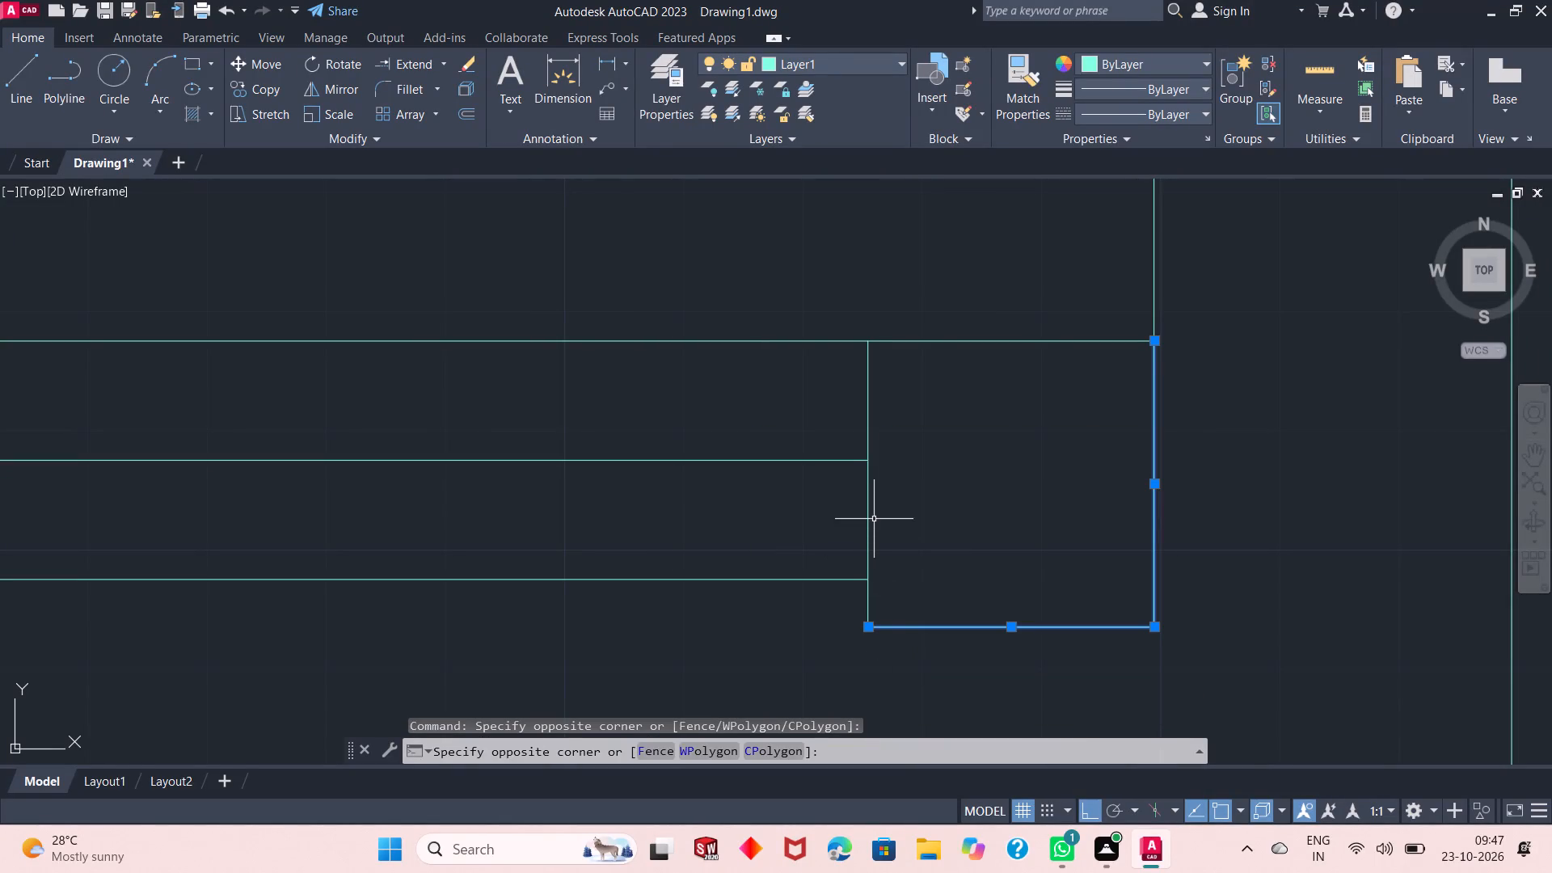
{"action": "left_click", "coordinate": [866, 529]}
{"action": "left_click", "coordinate": [979, 296]}
{"action": "left_click", "coordinate": [948, 357]}
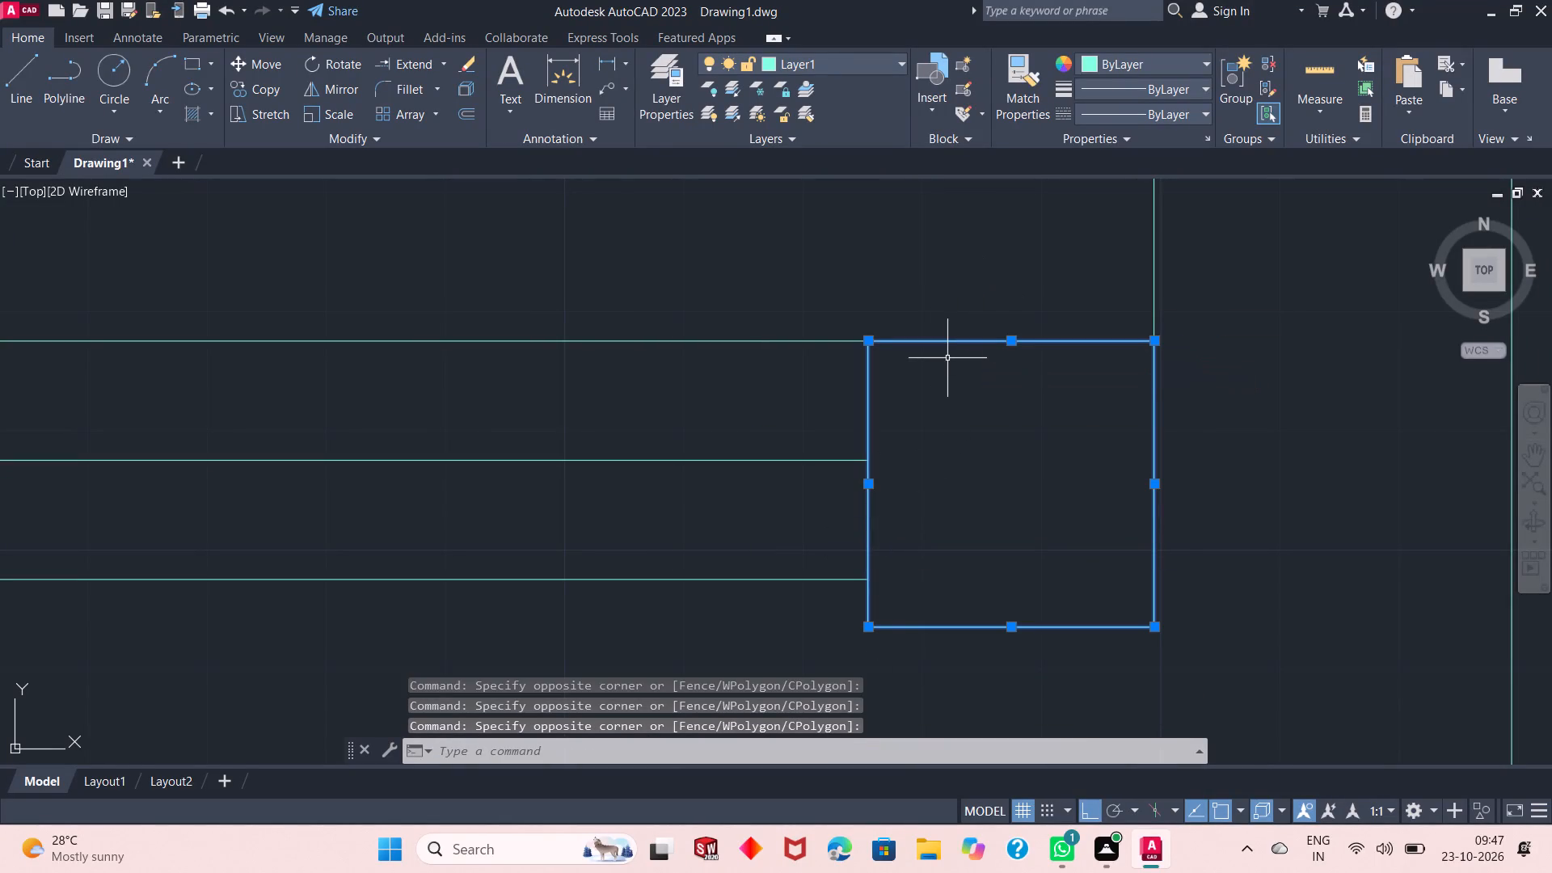
{"action": "key", "text": "j"}
{"action": "key", "text": "Return"}
Offset the east column's square outline 2" inward.
{"action": "scroll", "coordinate": [1123, 467], "scroll_direction": "down", "scroll_amount": 2}
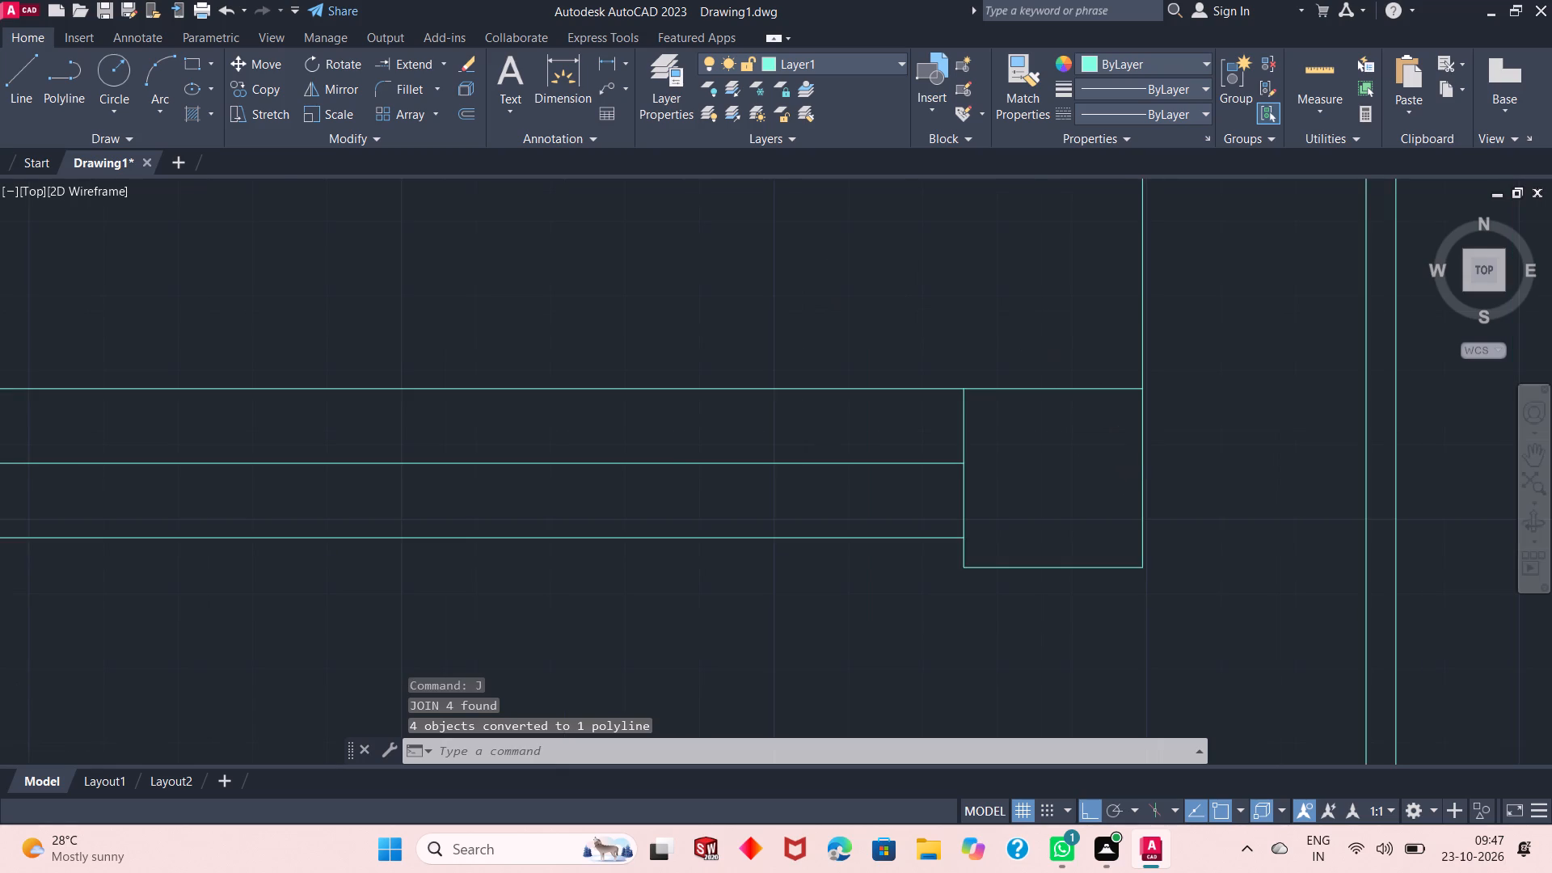
{"action": "left_click", "coordinate": [459, 112]}
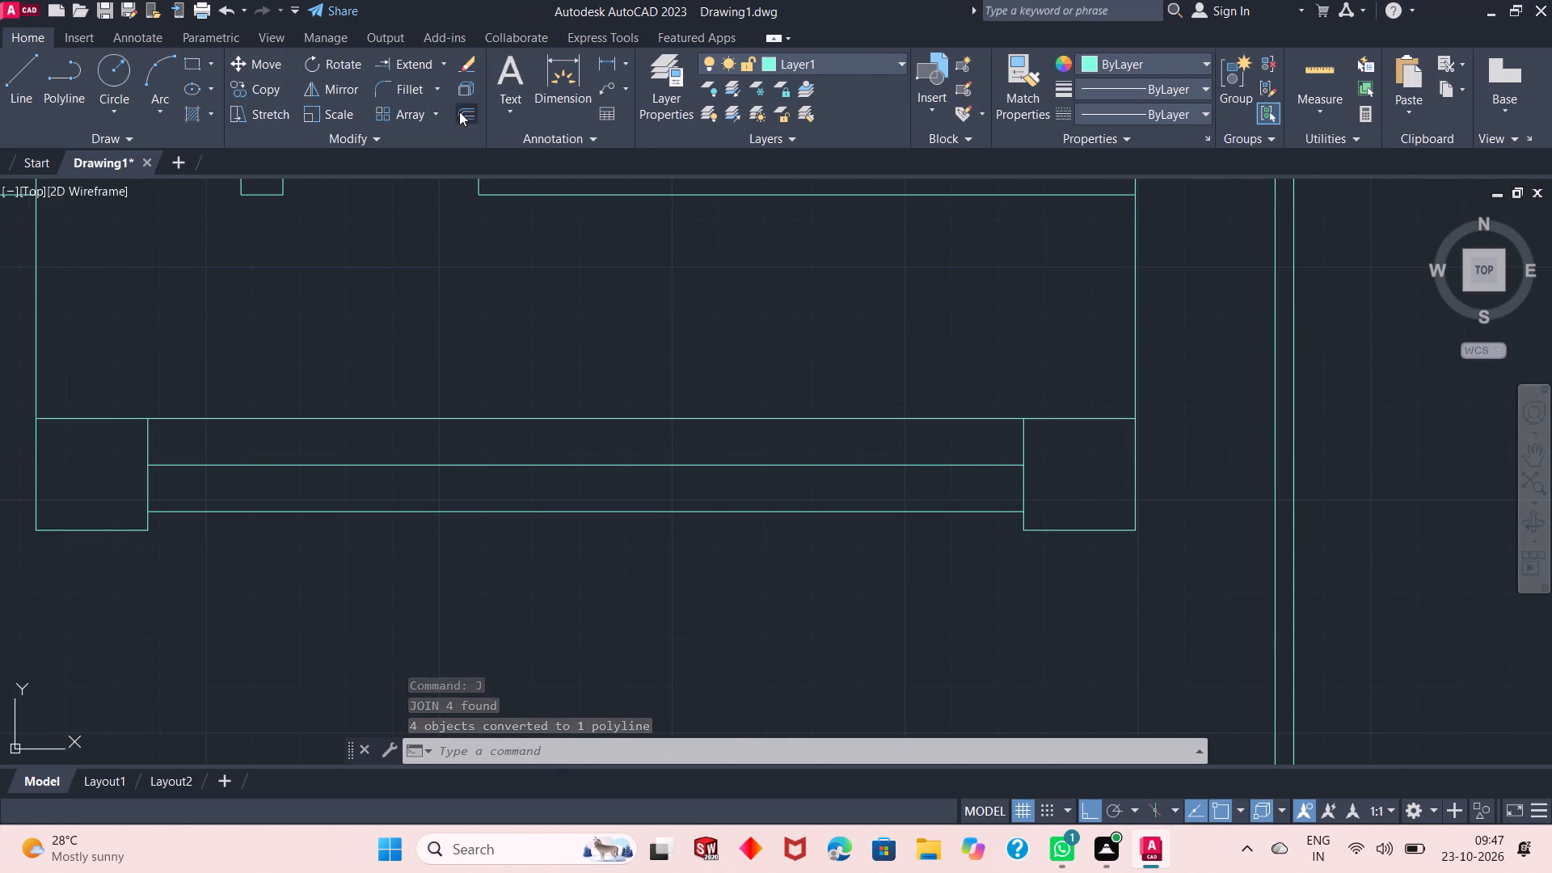
{"action": "right_click", "coordinate": [415, 183]}
{"action": "left_click", "coordinate": [462, 200]}
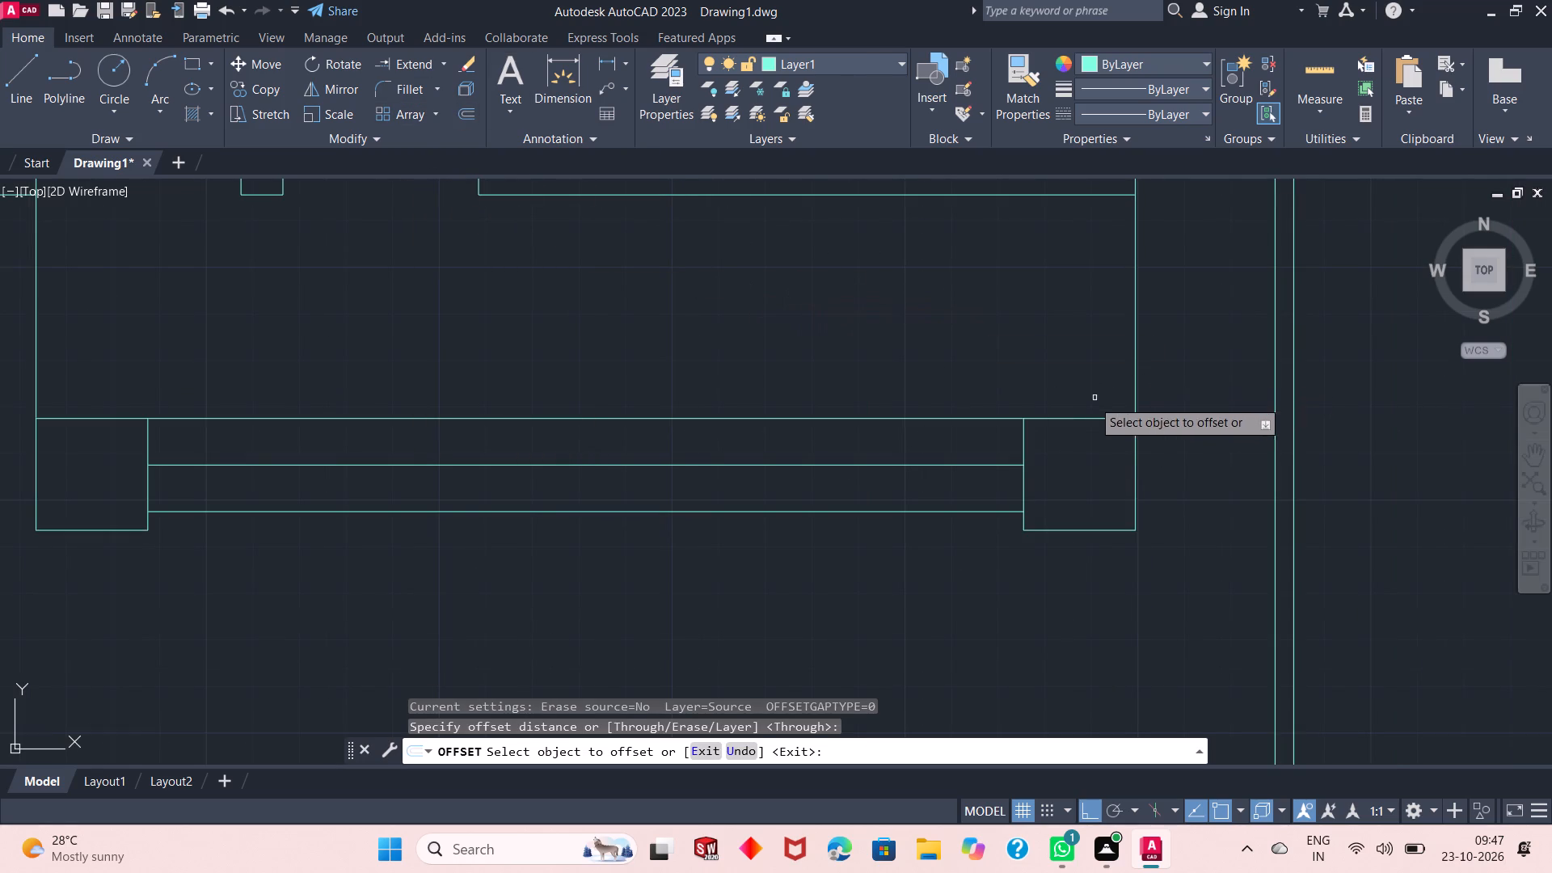
{"action": "left_click", "coordinate": [1076, 417]}
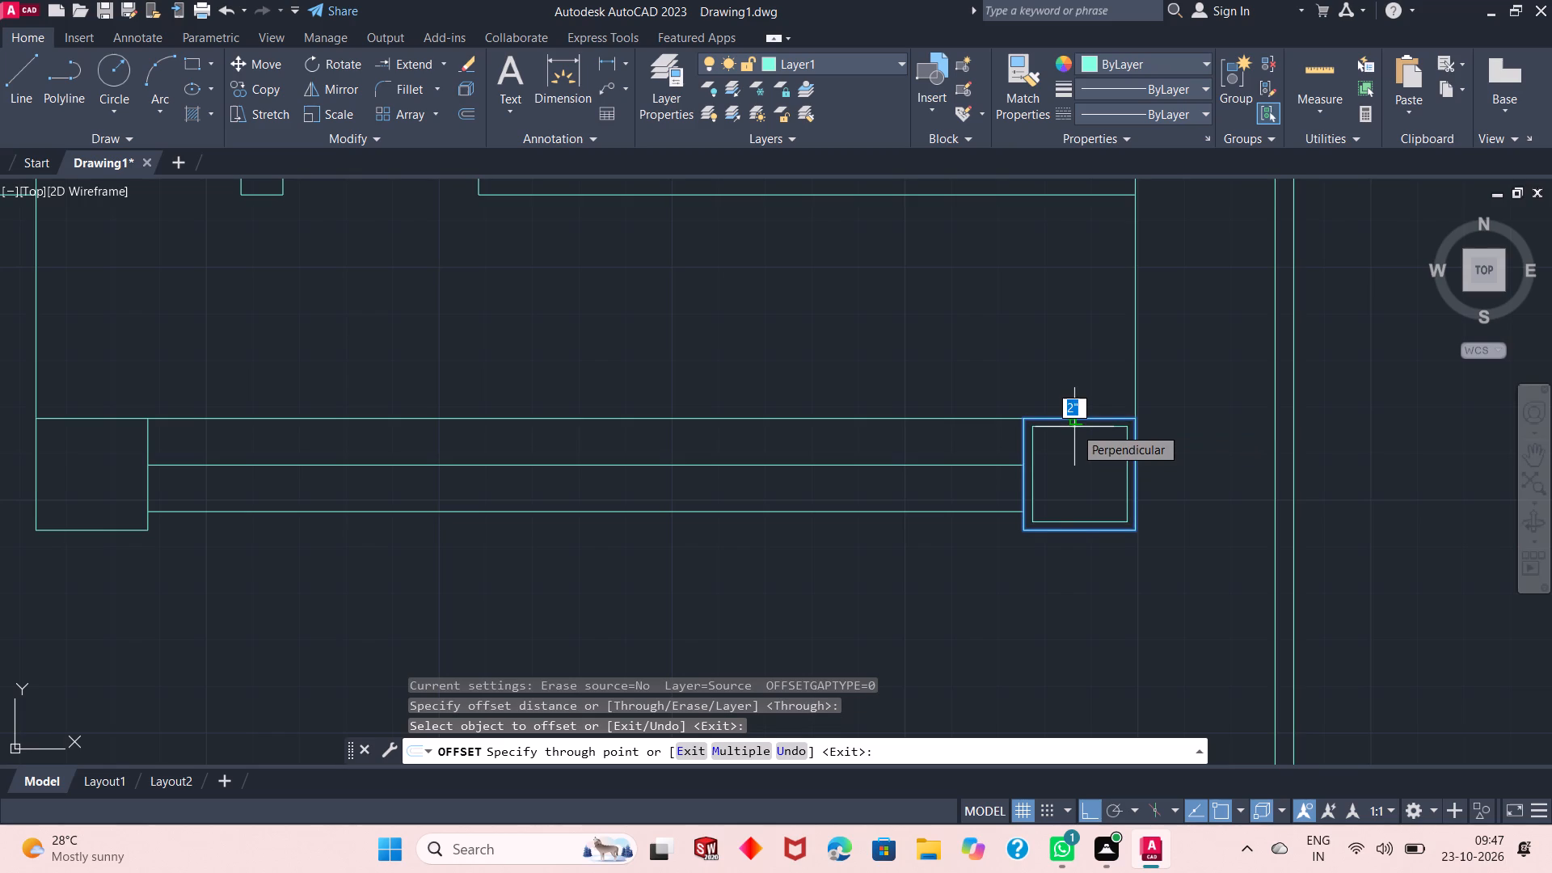
{"action": "type", "text": "2\""}
{"action": "key", "text": "Return"}
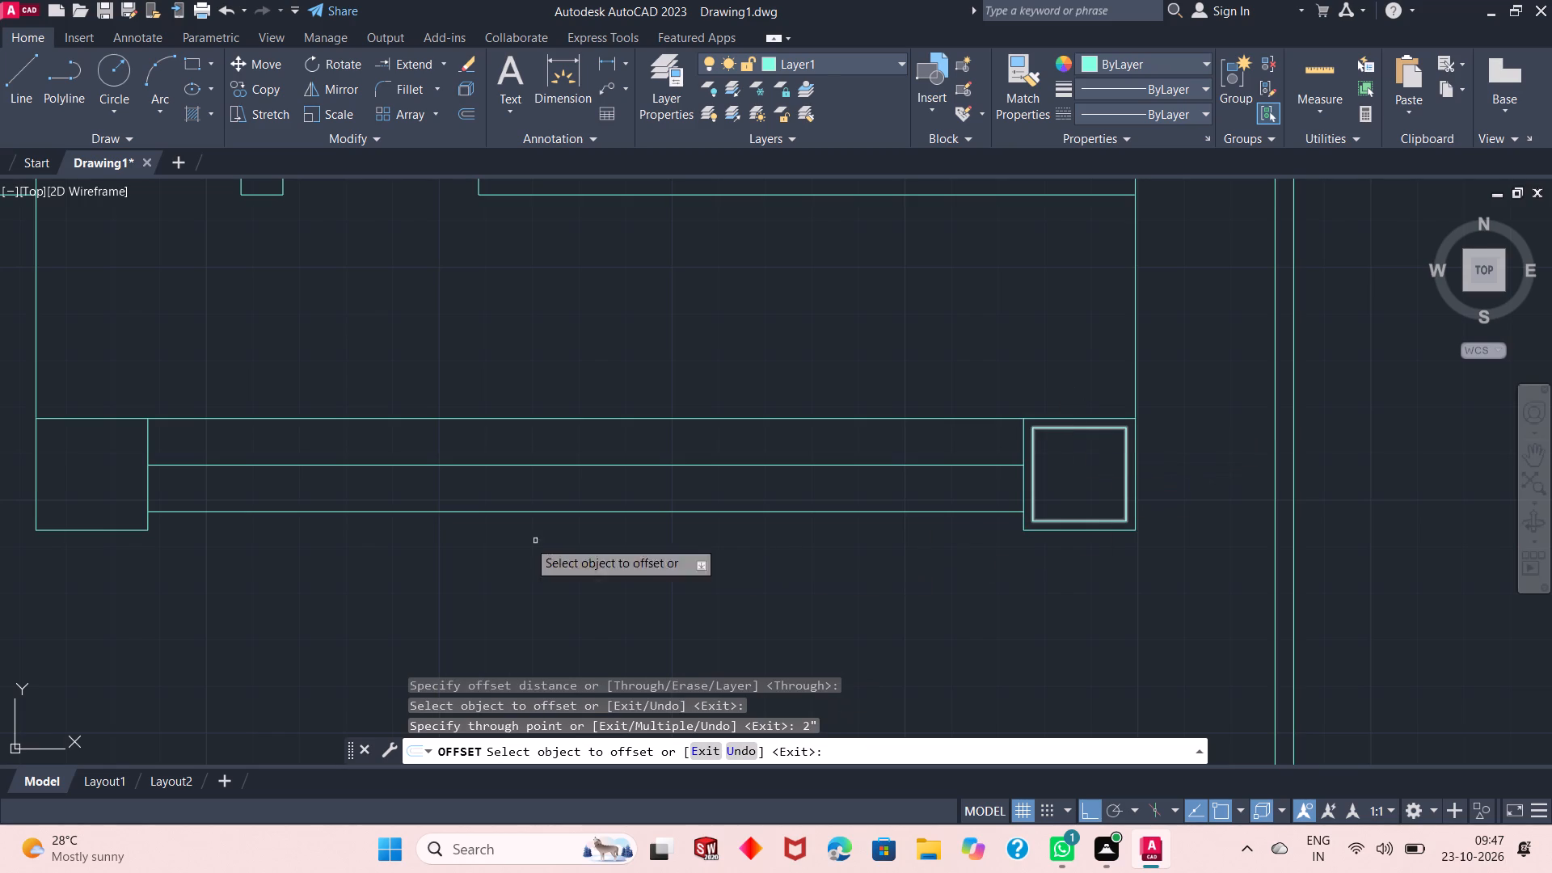
Offset the west column's square outline 2" inward.
{"action": "left_click", "coordinate": [133, 527]}
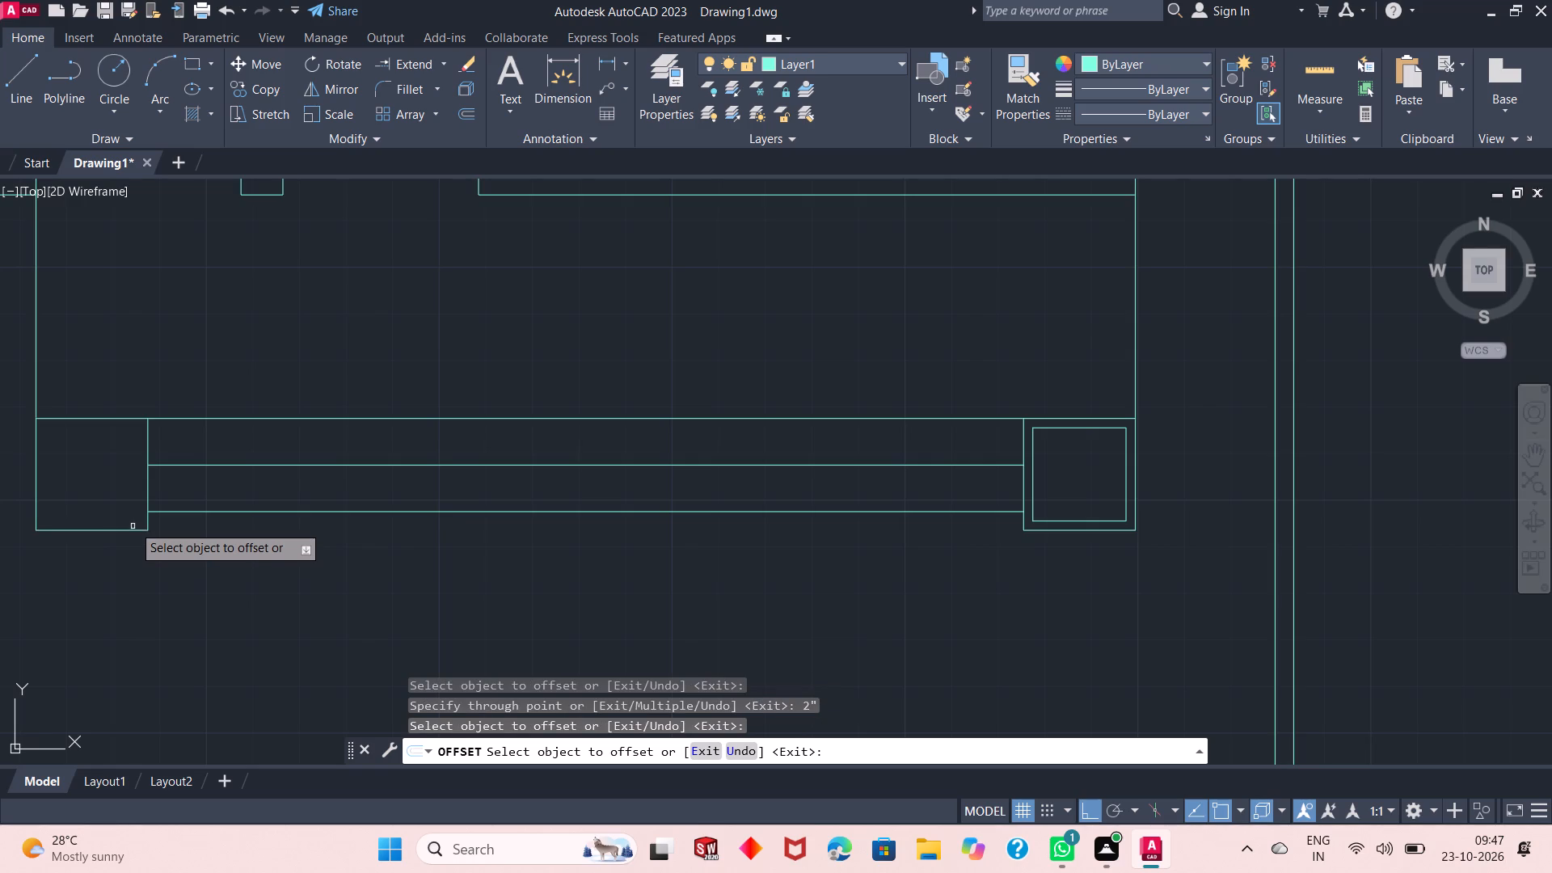
{"action": "left_click", "coordinate": [134, 529]}
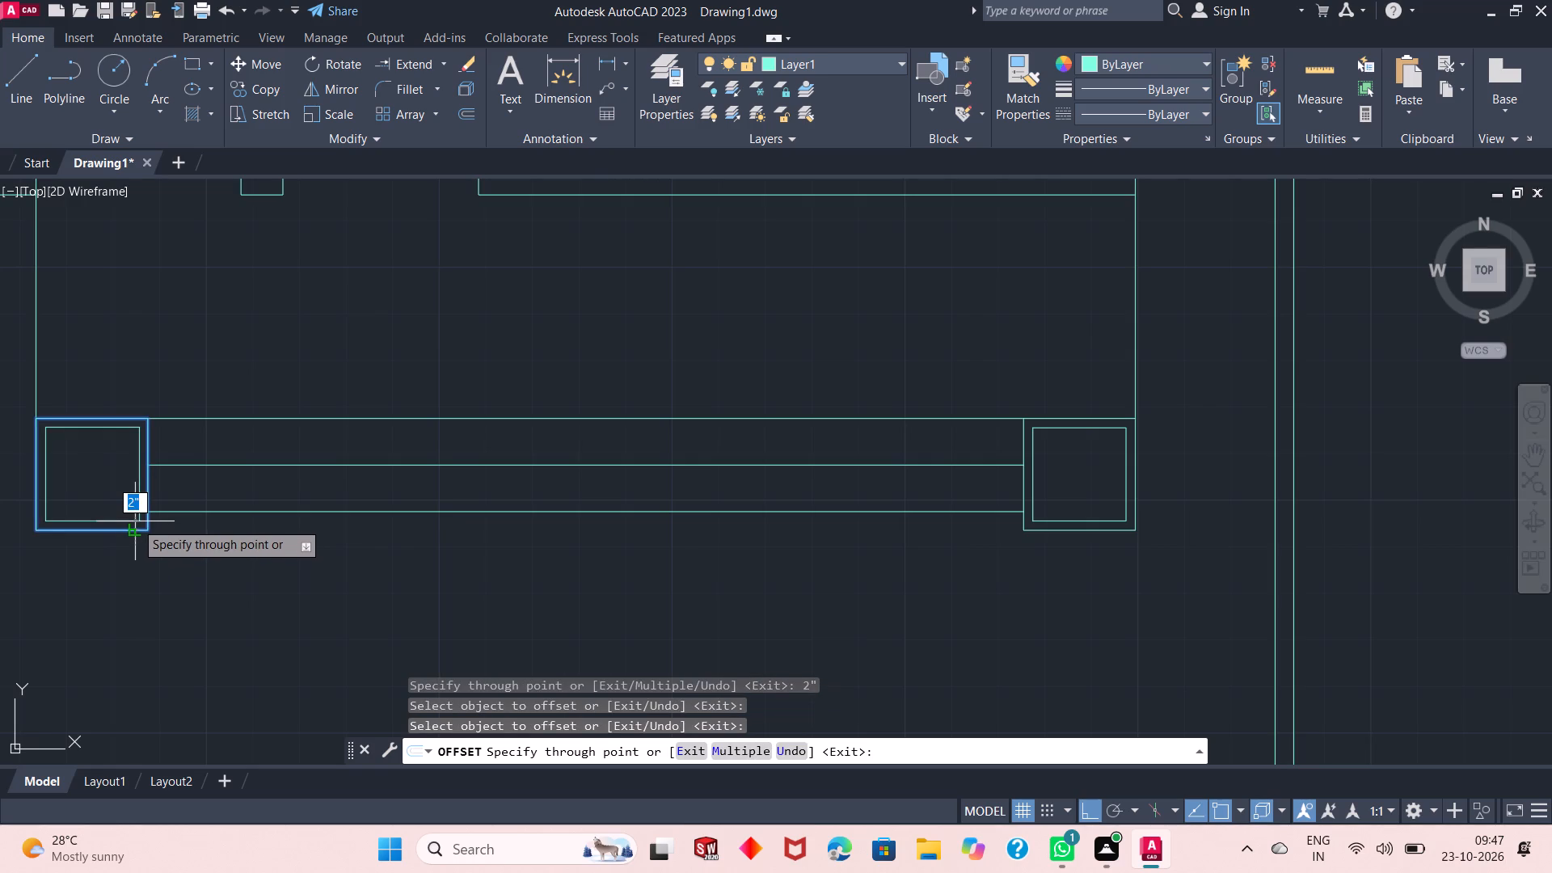
{"action": "type", "text": "2'"}
{"action": "key", "text": "minus"}
{"action": "key", "text": "BackSpace"}
{"action": "key", "text": "BackSpace"}
{"action": "key", "text": "shift+quotedbl"}
{"action": "key", "text": "Return"}
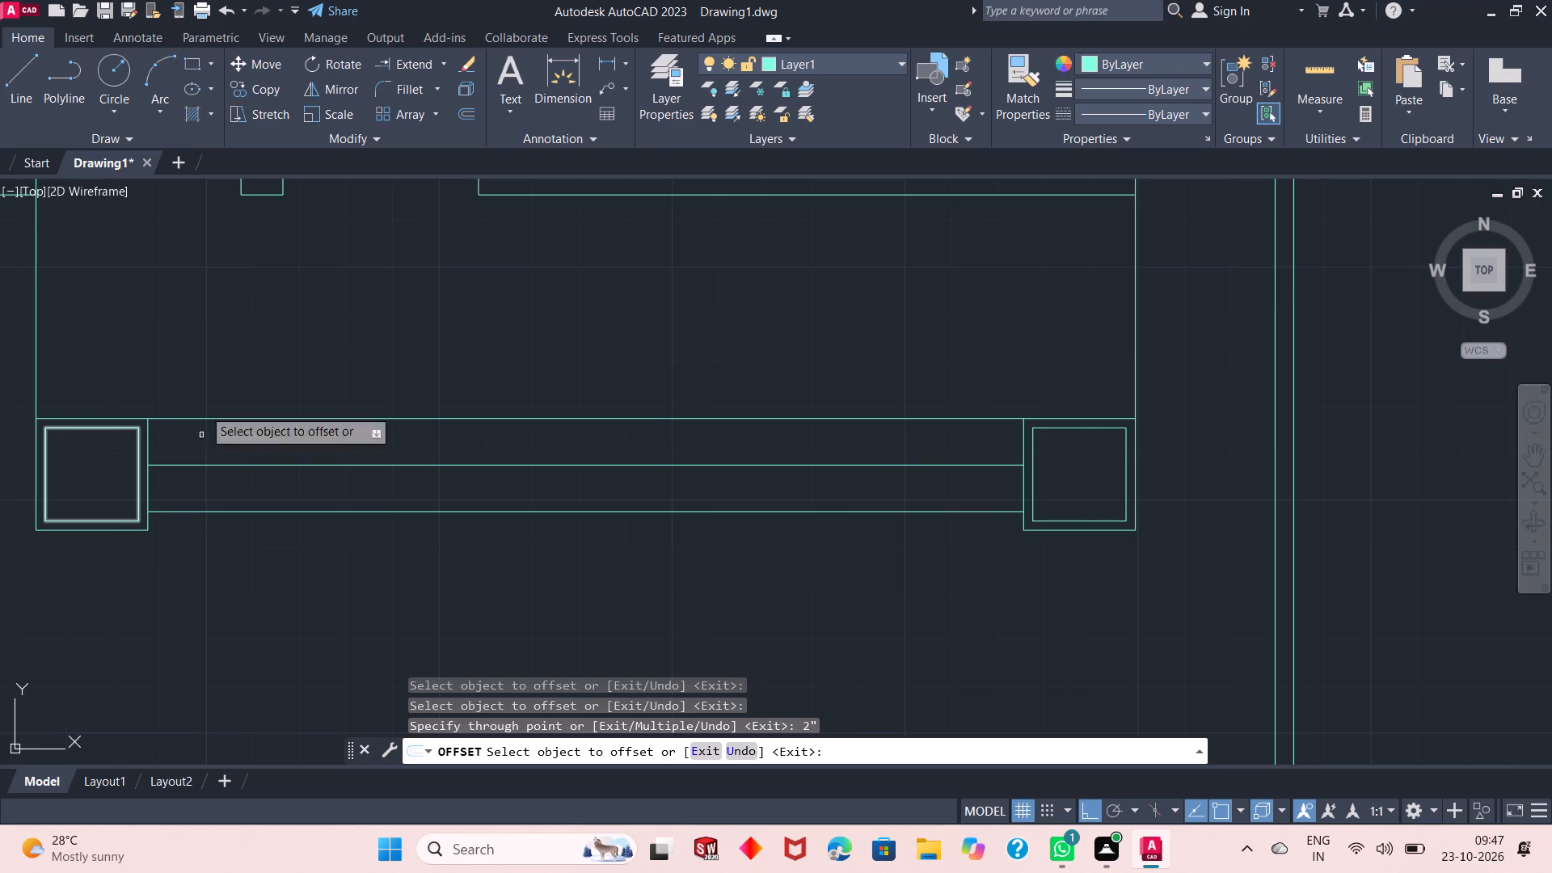
{"action": "right_click", "coordinate": [188, 295]}
{"action": "left_click", "coordinate": [219, 306]}
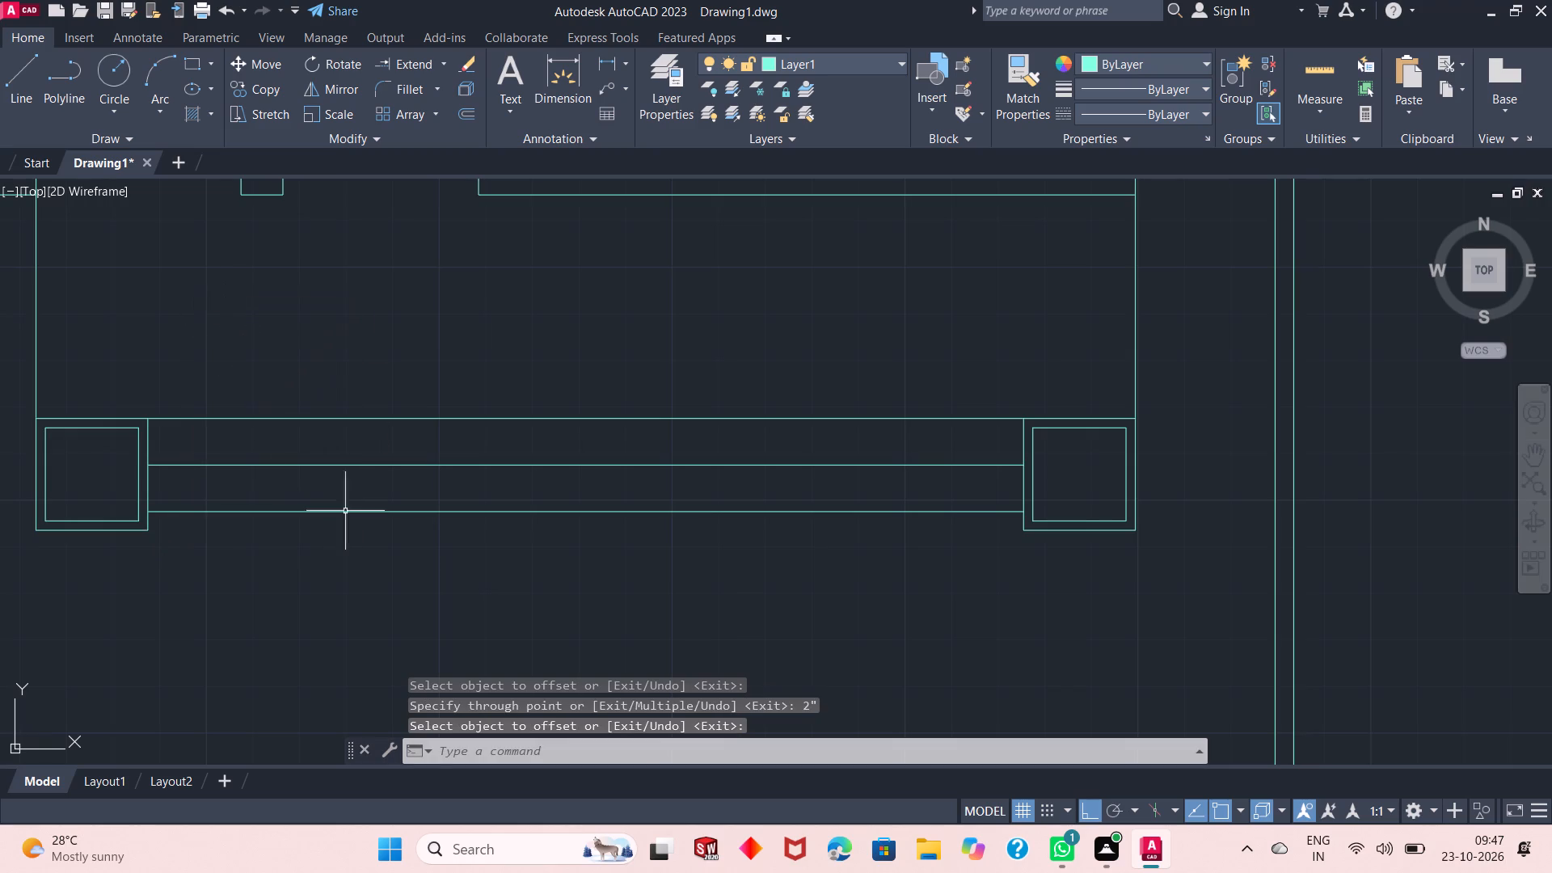
Measure the clearance between the east front column and the south boundary wall.
{"action": "scroll", "coordinate": [525, 550], "scroll_direction": "down", "scroll_amount": 2}
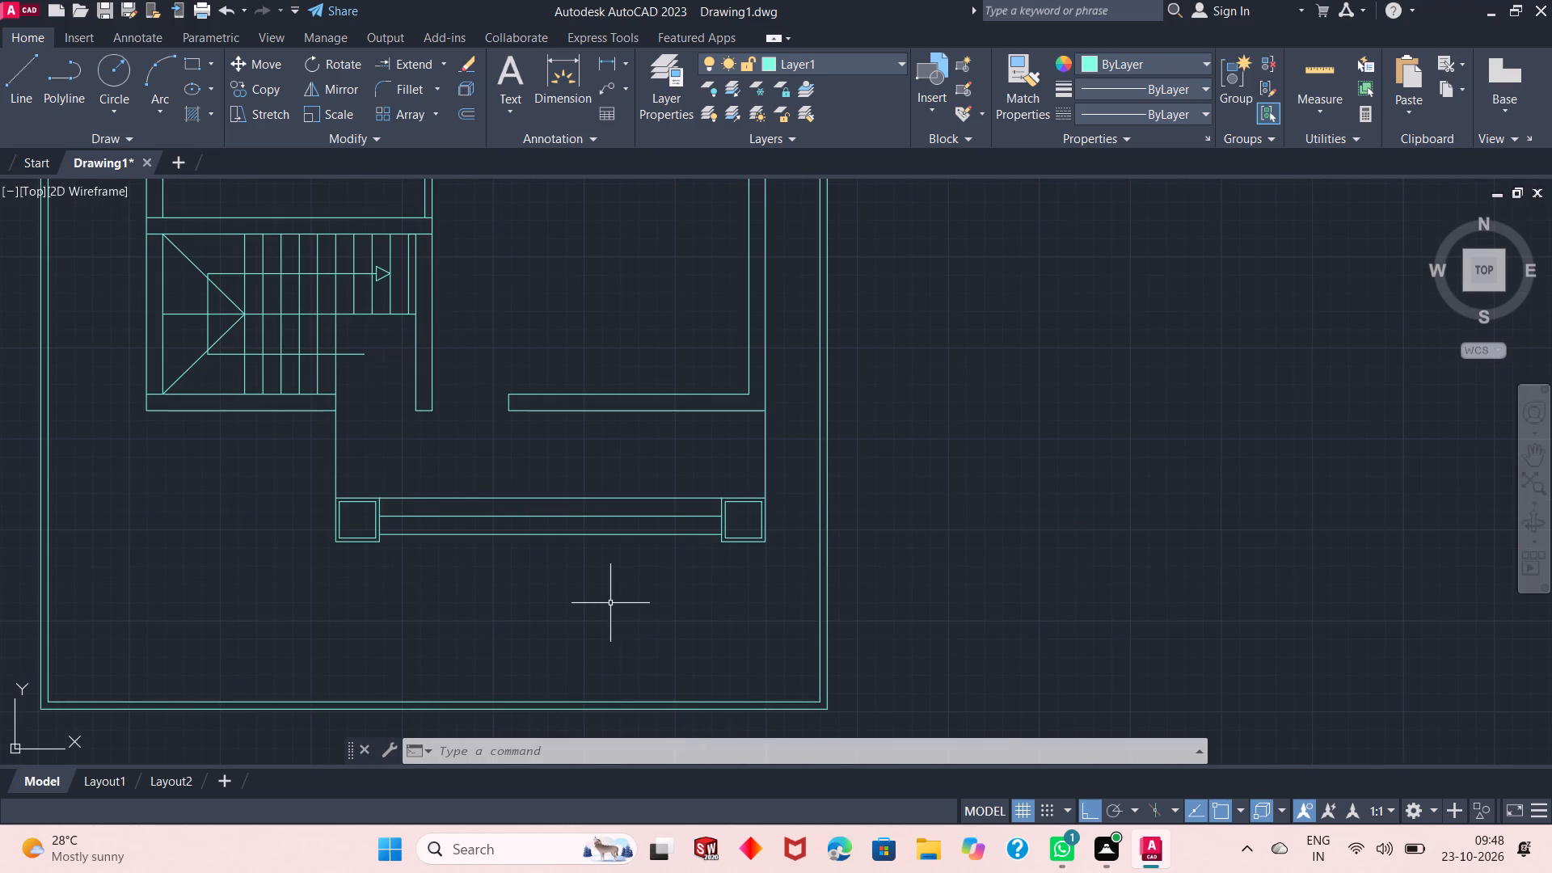
{"action": "scroll", "coordinate": [679, 639], "scroll_direction": "down", "scroll_amount": 1}
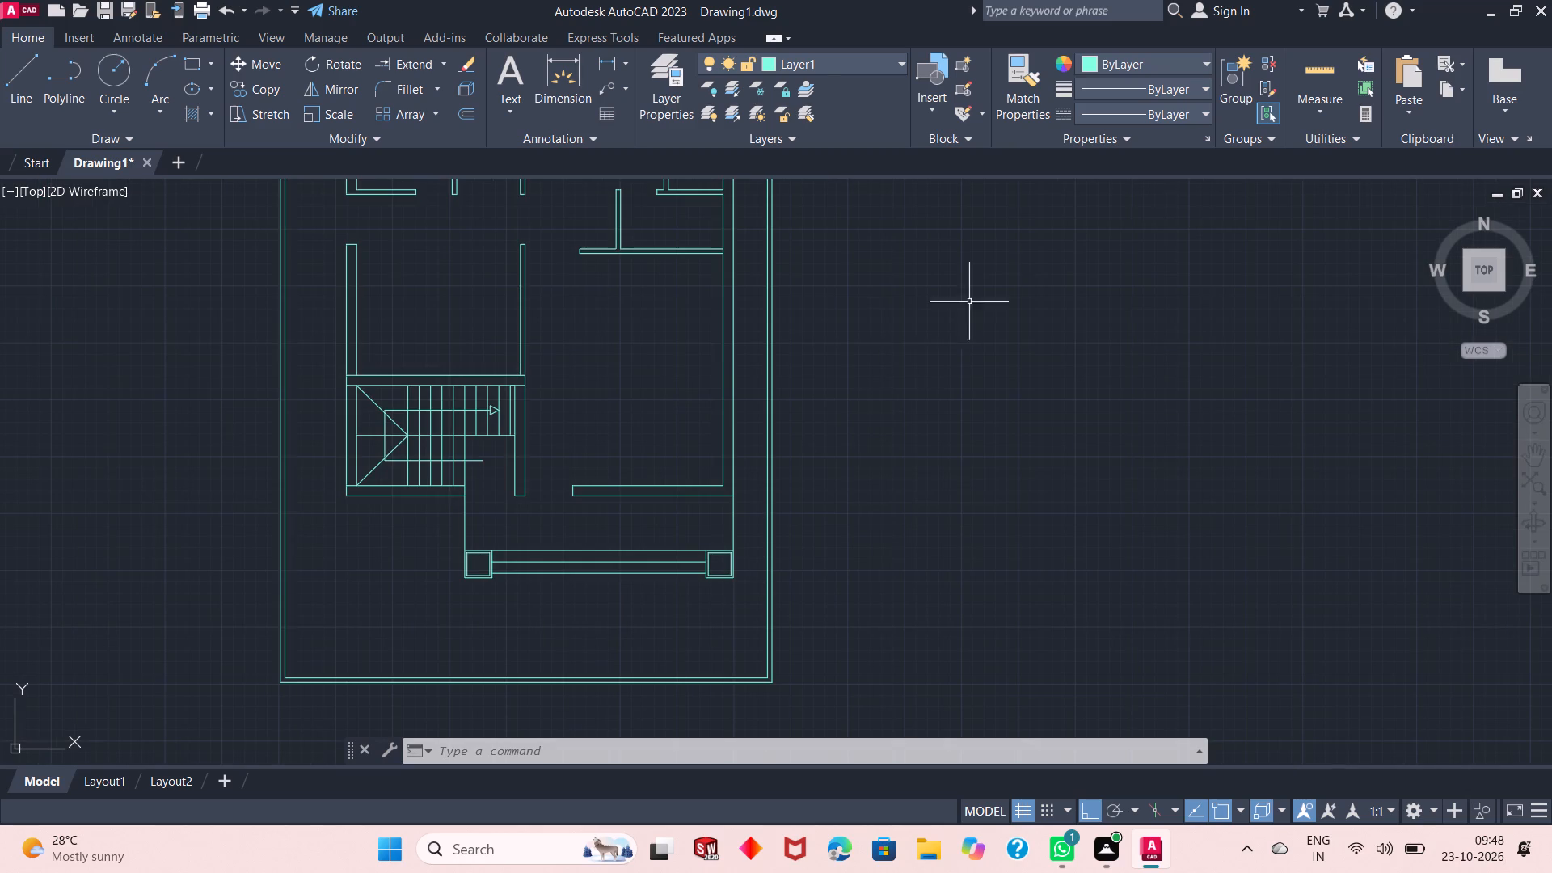
{"action": "left_click", "coordinate": [1296, 65]}
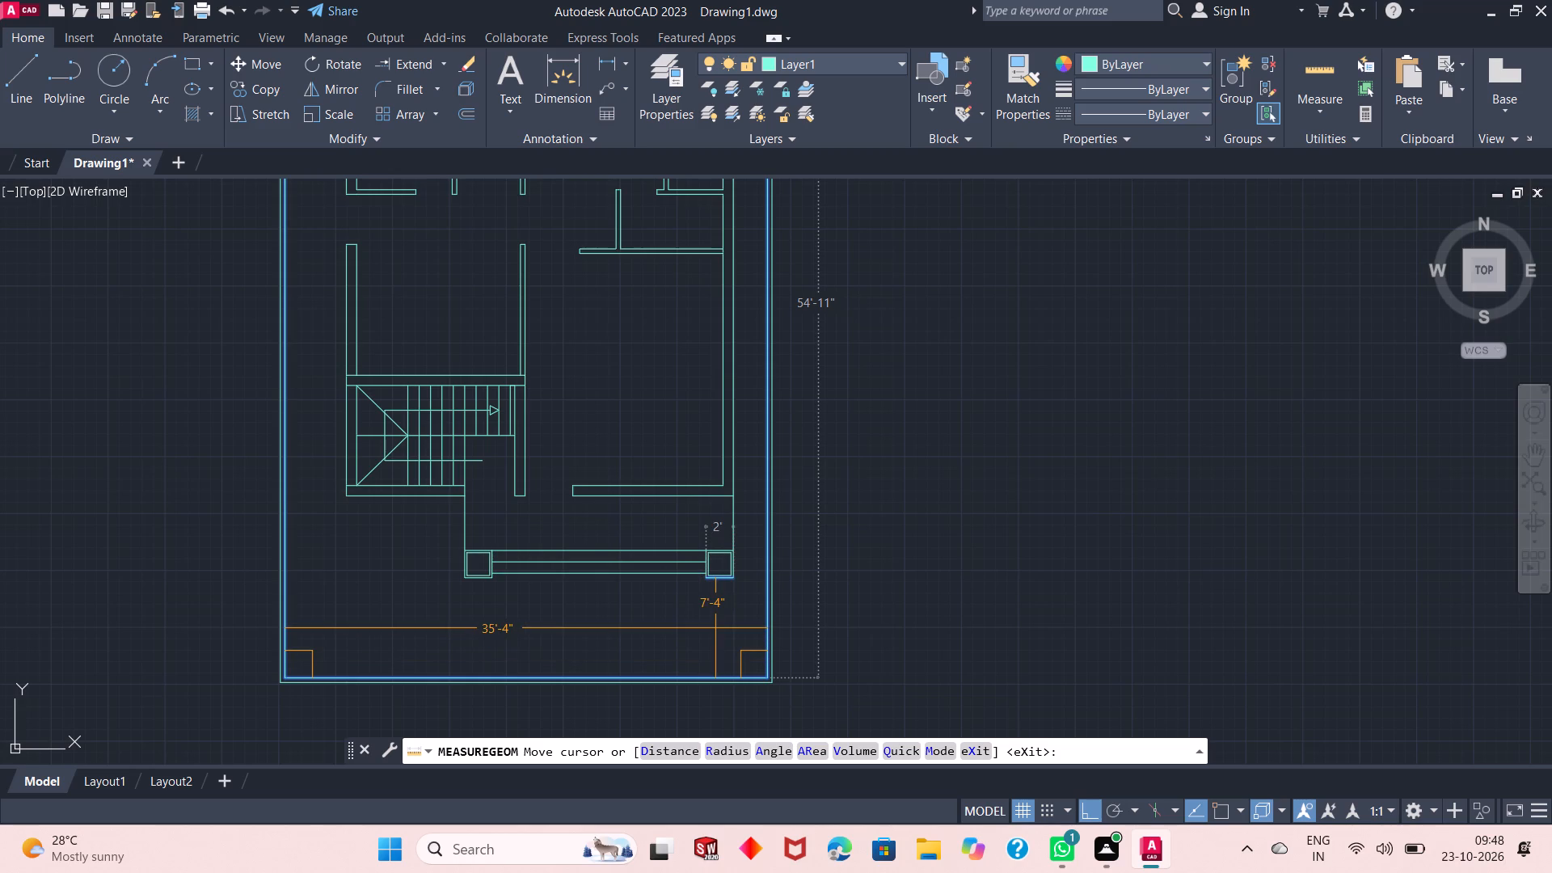
{"action": "key", "text": "Escape"}
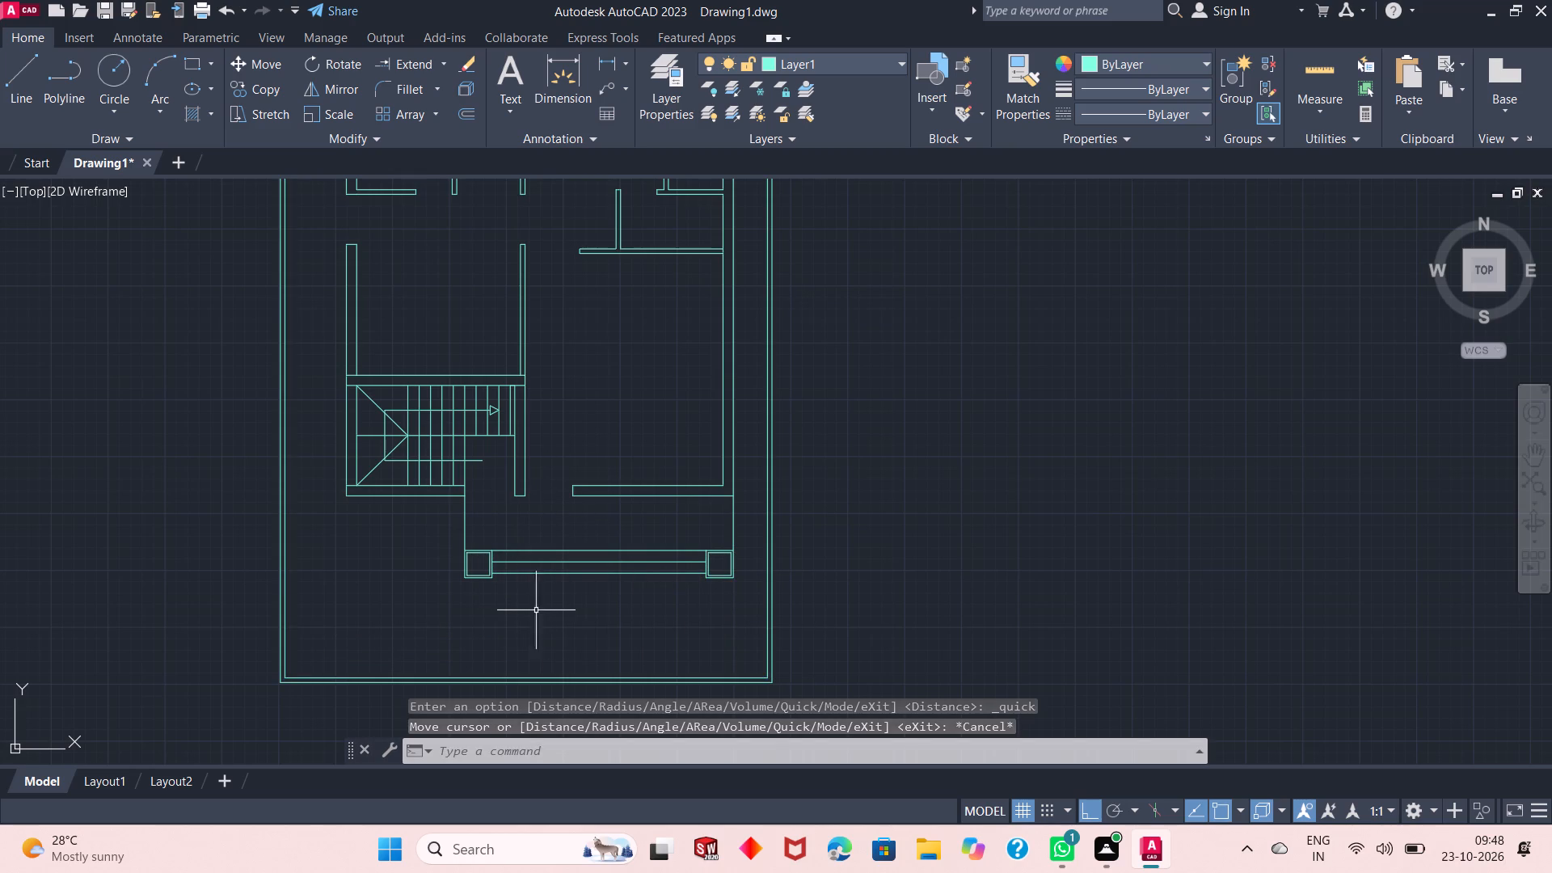
Draw a line 3" down from the north wall's inner face and across the house's west wall, closing the northwest corner column.
{"action": "scroll", "coordinate": [580, 630], "scroll_direction": "down", "scroll_amount": 2}
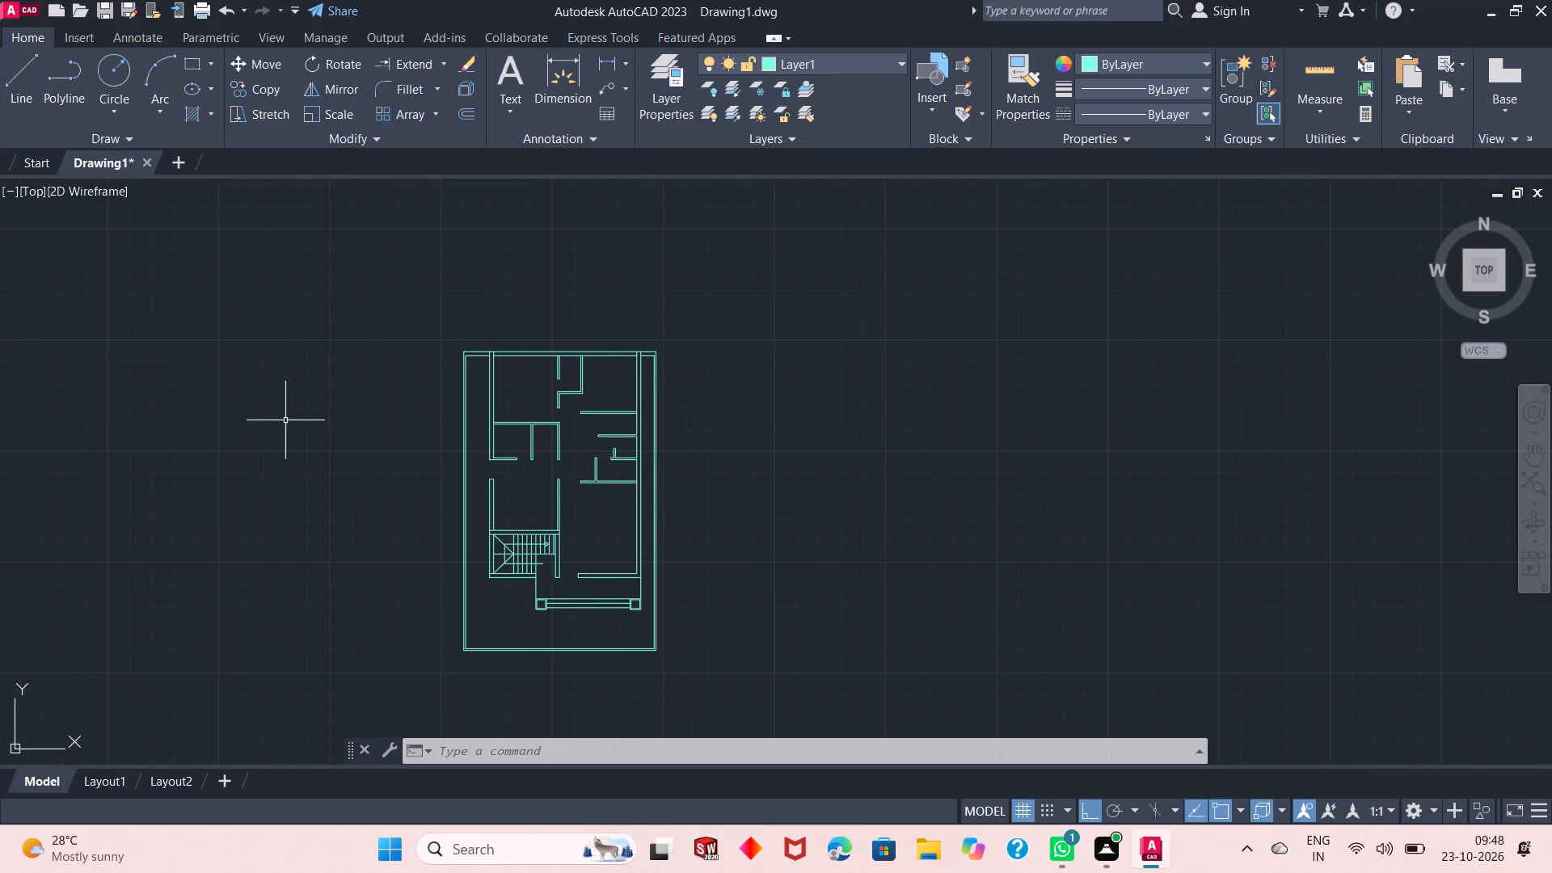
{"action": "scroll", "coordinate": [573, 385], "scroll_direction": "up", "scroll_amount": 1}
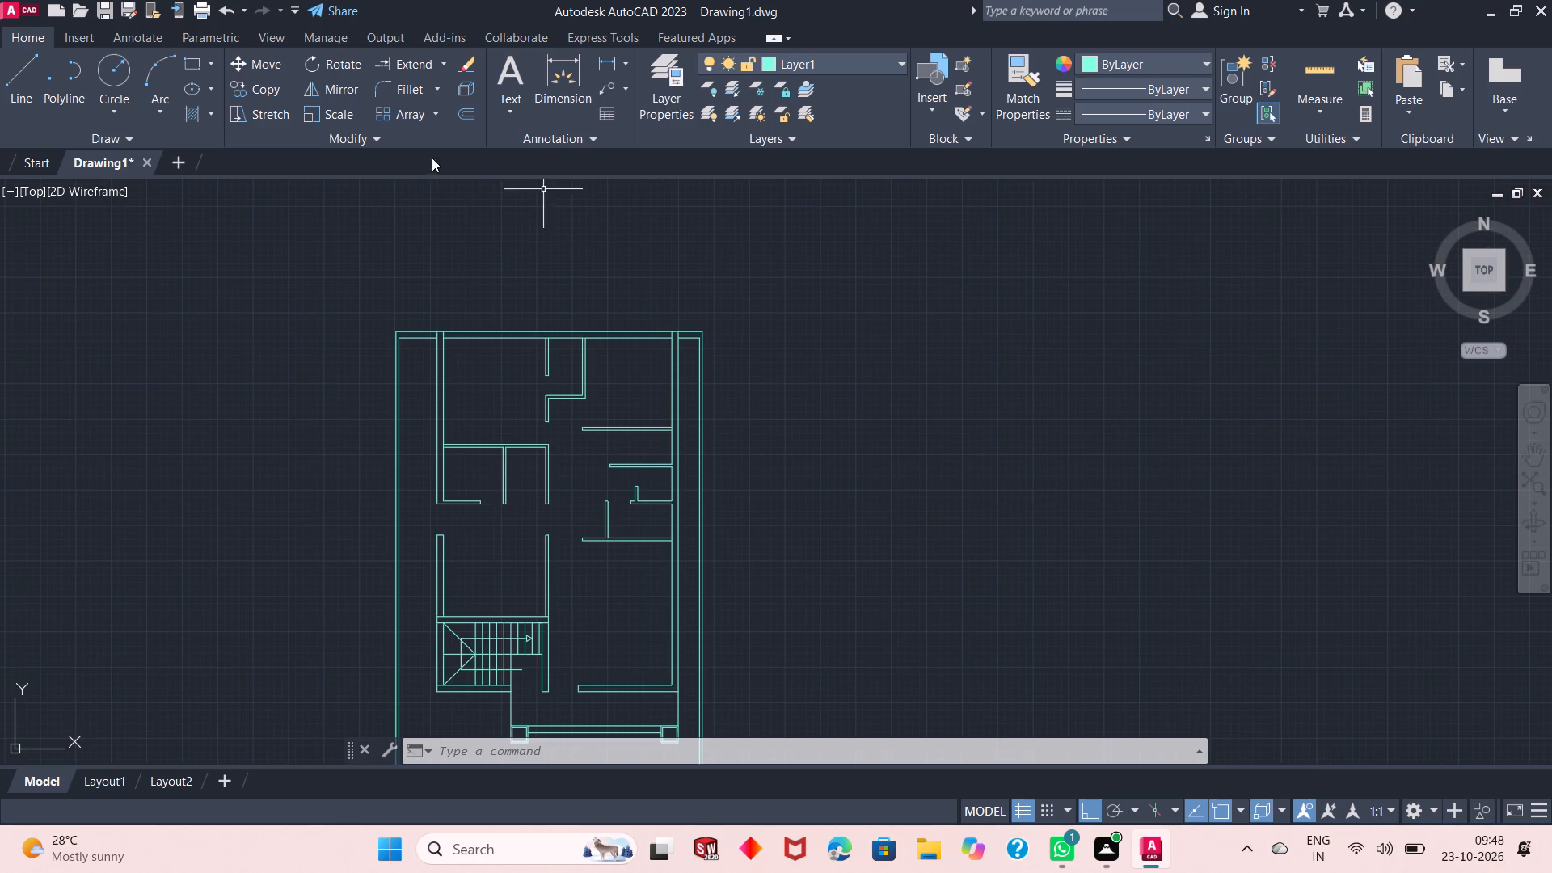
{"action": "left_click", "coordinate": [23, 89]}
{"action": "scroll", "coordinate": [348, 336], "scroll_direction": "up", "scroll_amount": 3}
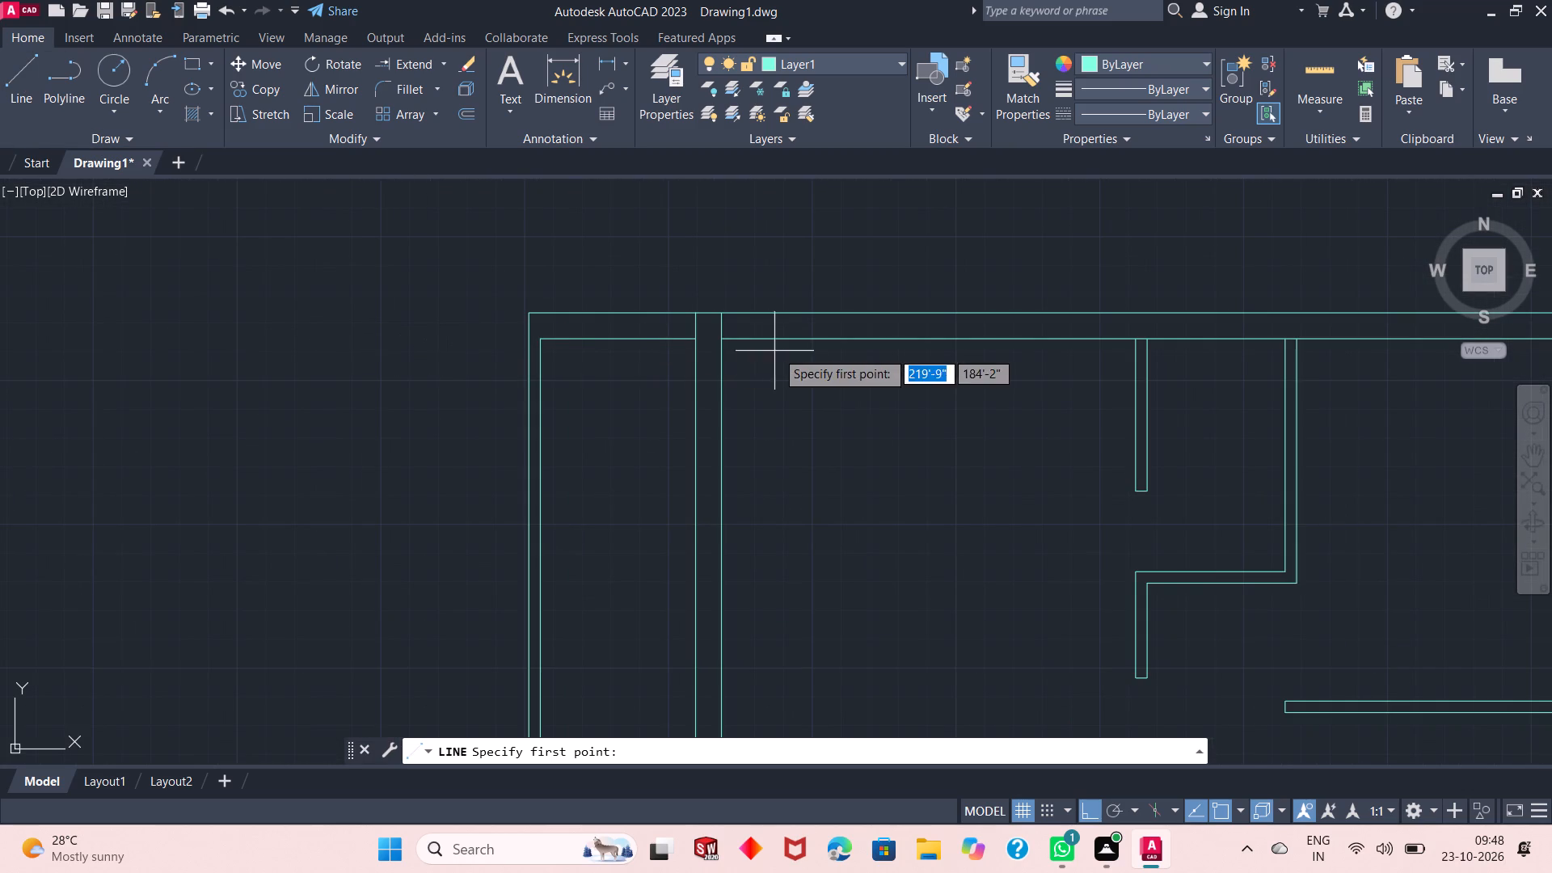
{"action": "scroll", "coordinate": [769, 331], "scroll_direction": "up", "scroll_amount": 1}
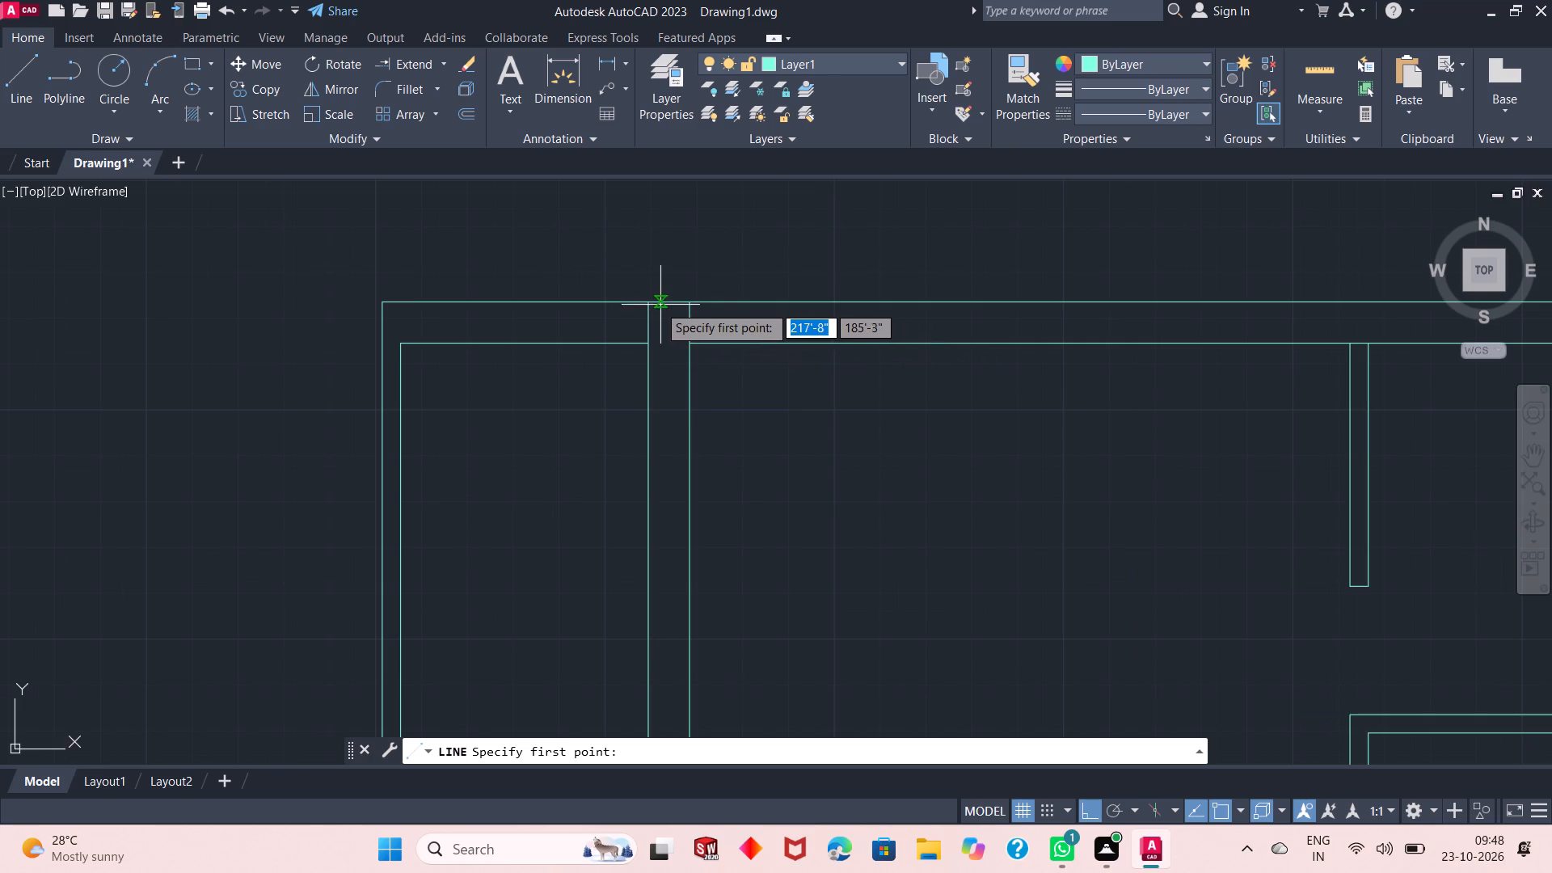
{"action": "left_click", "coordinate": [643, 344]}
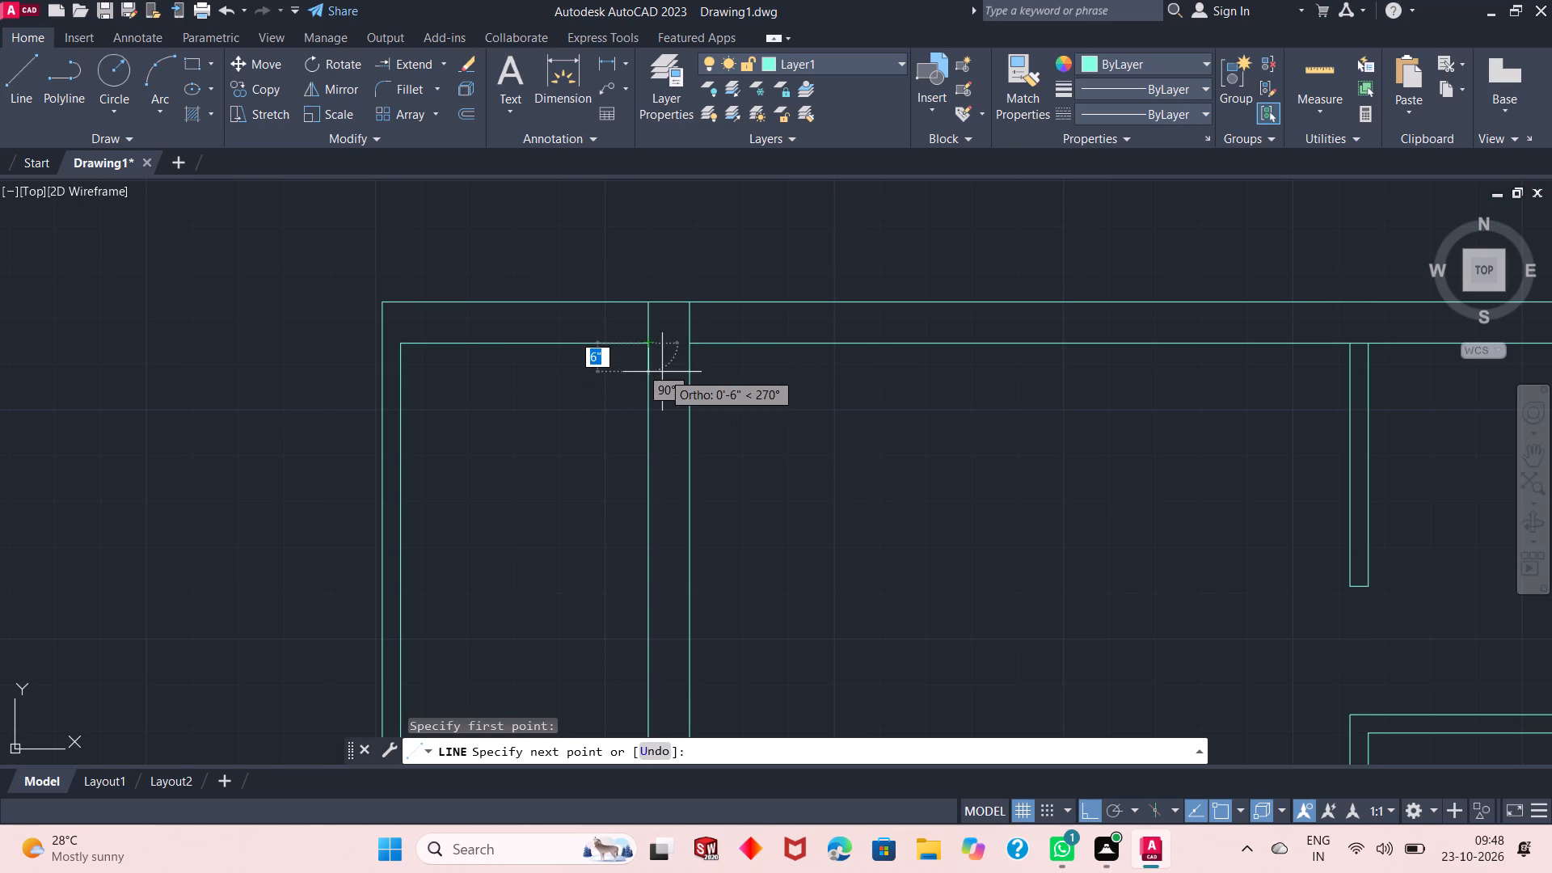
{"action": "type", "text": "3\""}
{"action": "key", "text": "Return"}
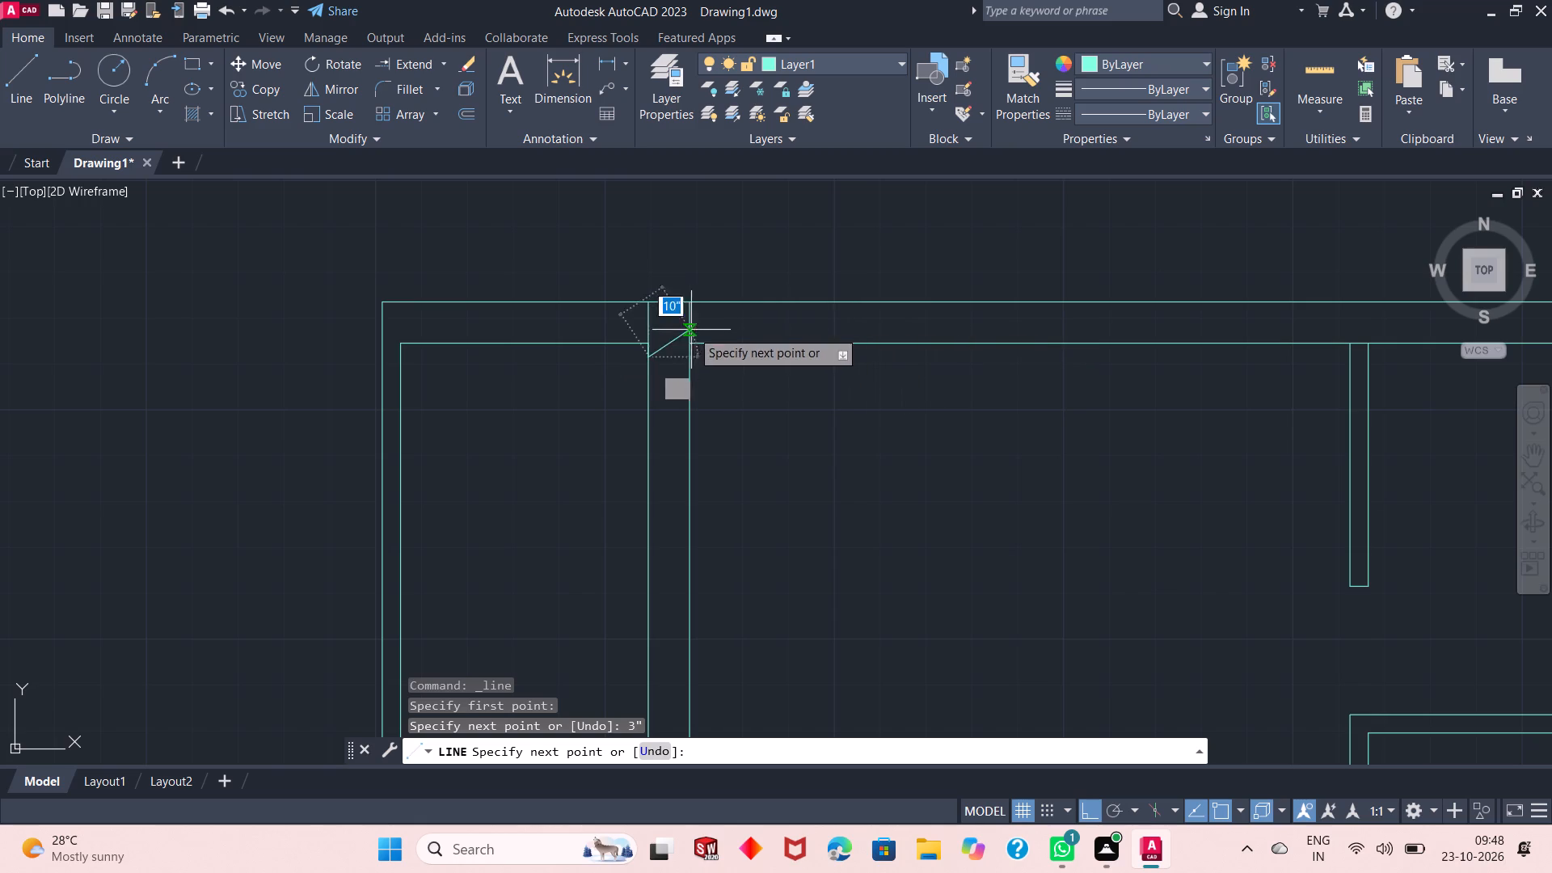
{"action": "left_click", "coordinate": [691, 352]}
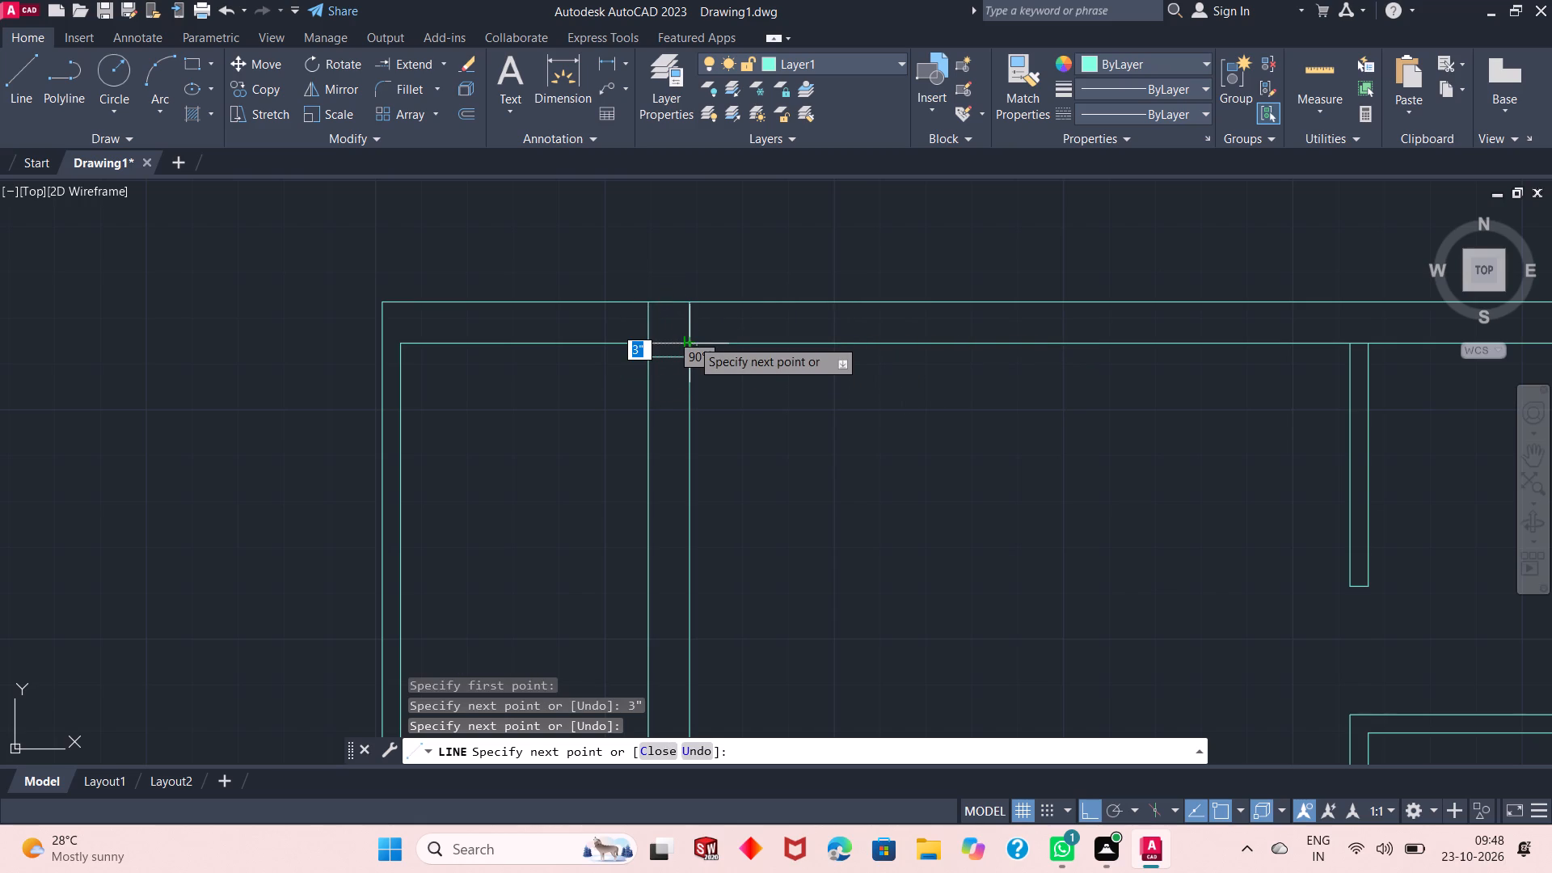
{"action": "right_click", "coordinate": [778, 382]}
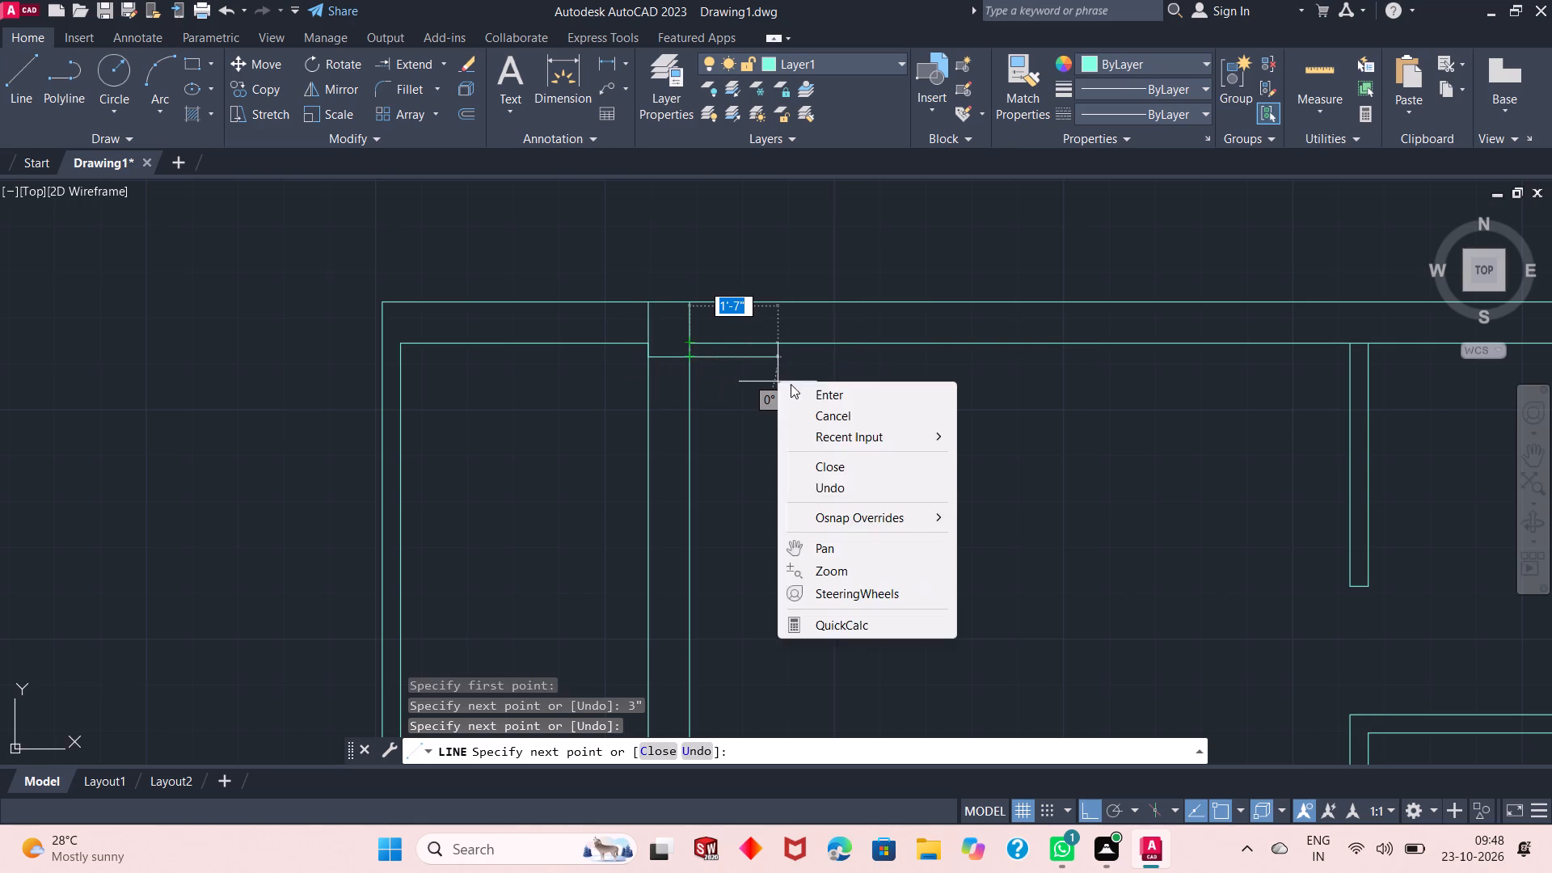
{"action": "left_click", "coordinate": [823, 394]}
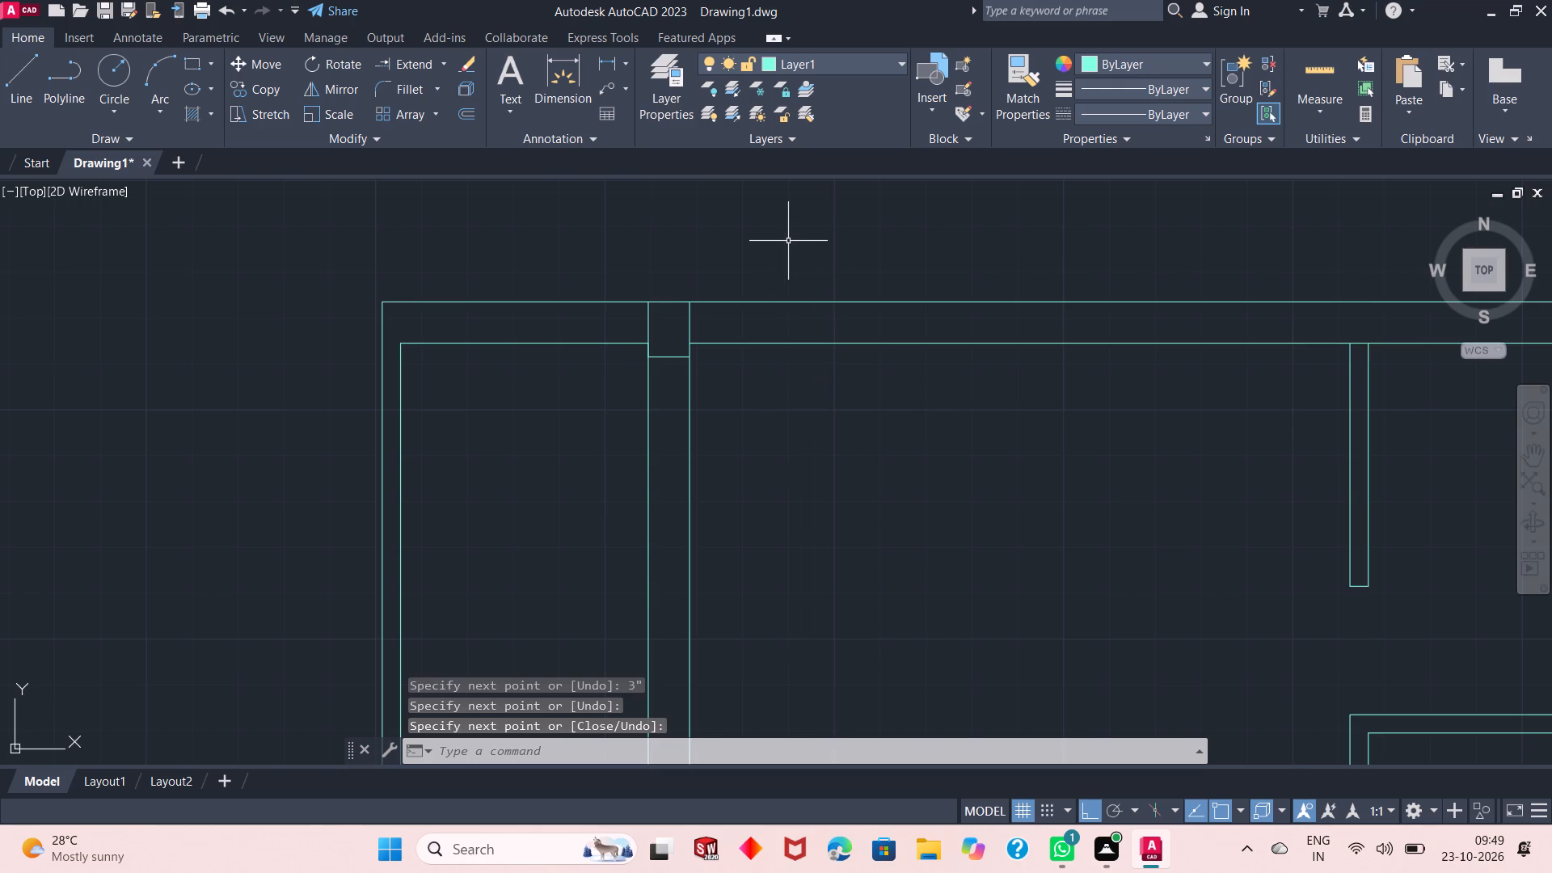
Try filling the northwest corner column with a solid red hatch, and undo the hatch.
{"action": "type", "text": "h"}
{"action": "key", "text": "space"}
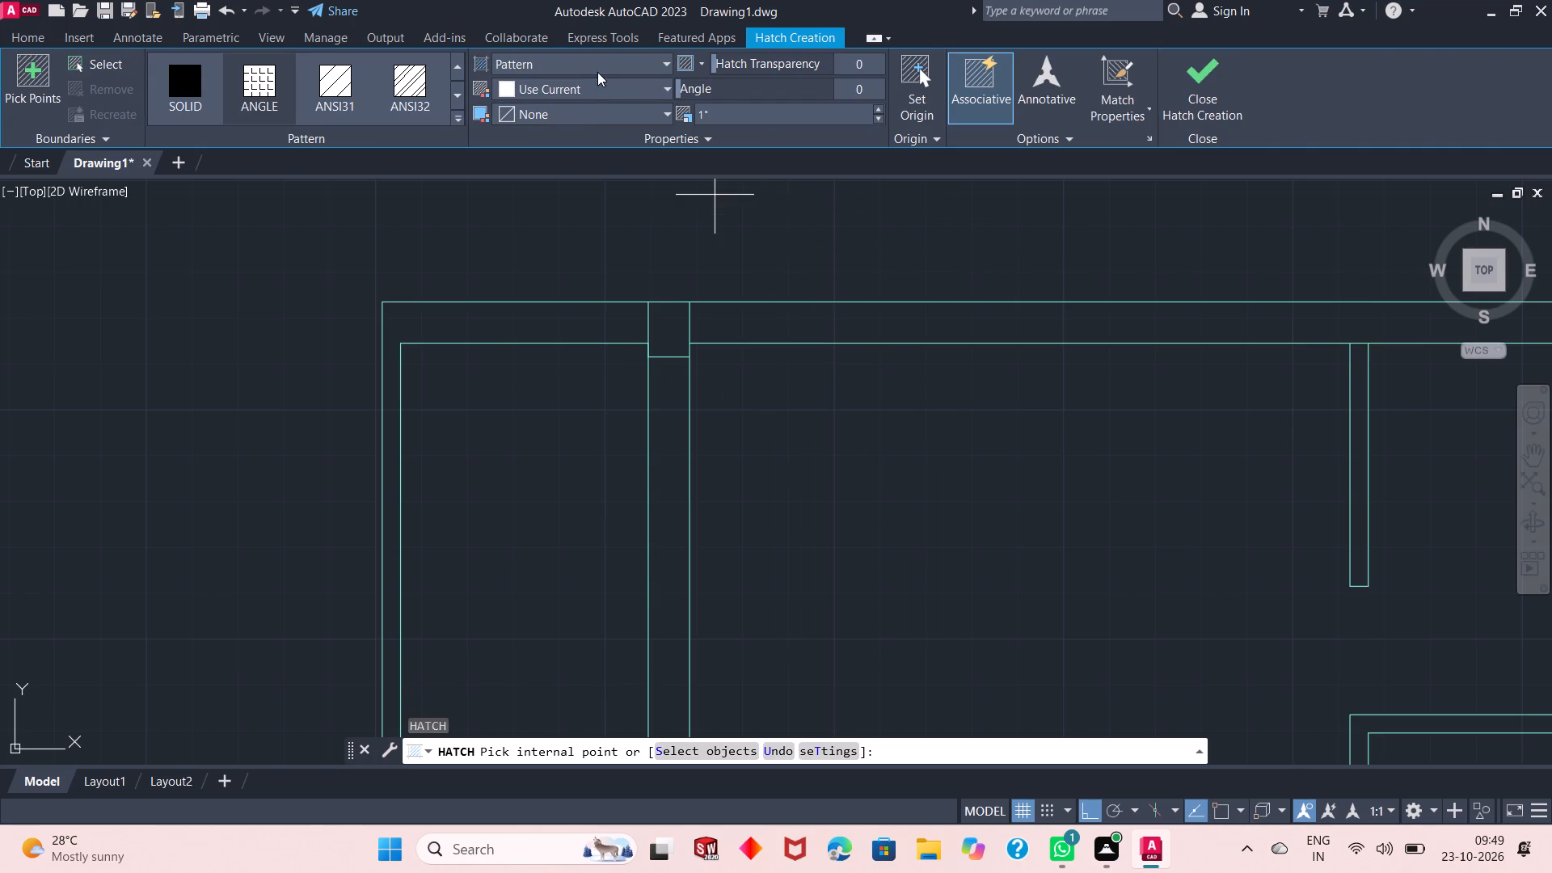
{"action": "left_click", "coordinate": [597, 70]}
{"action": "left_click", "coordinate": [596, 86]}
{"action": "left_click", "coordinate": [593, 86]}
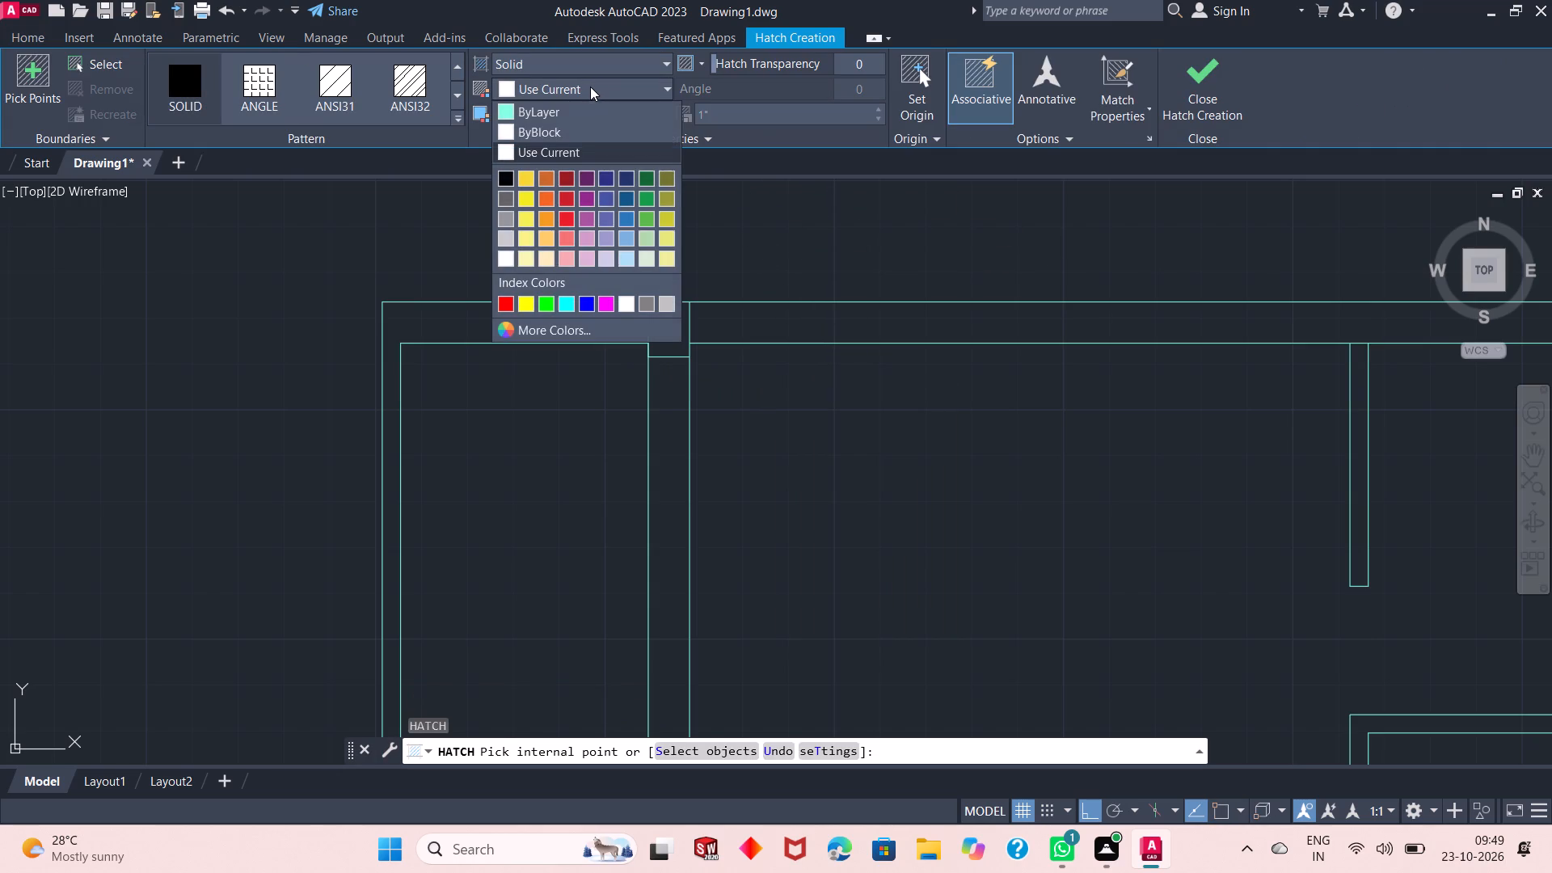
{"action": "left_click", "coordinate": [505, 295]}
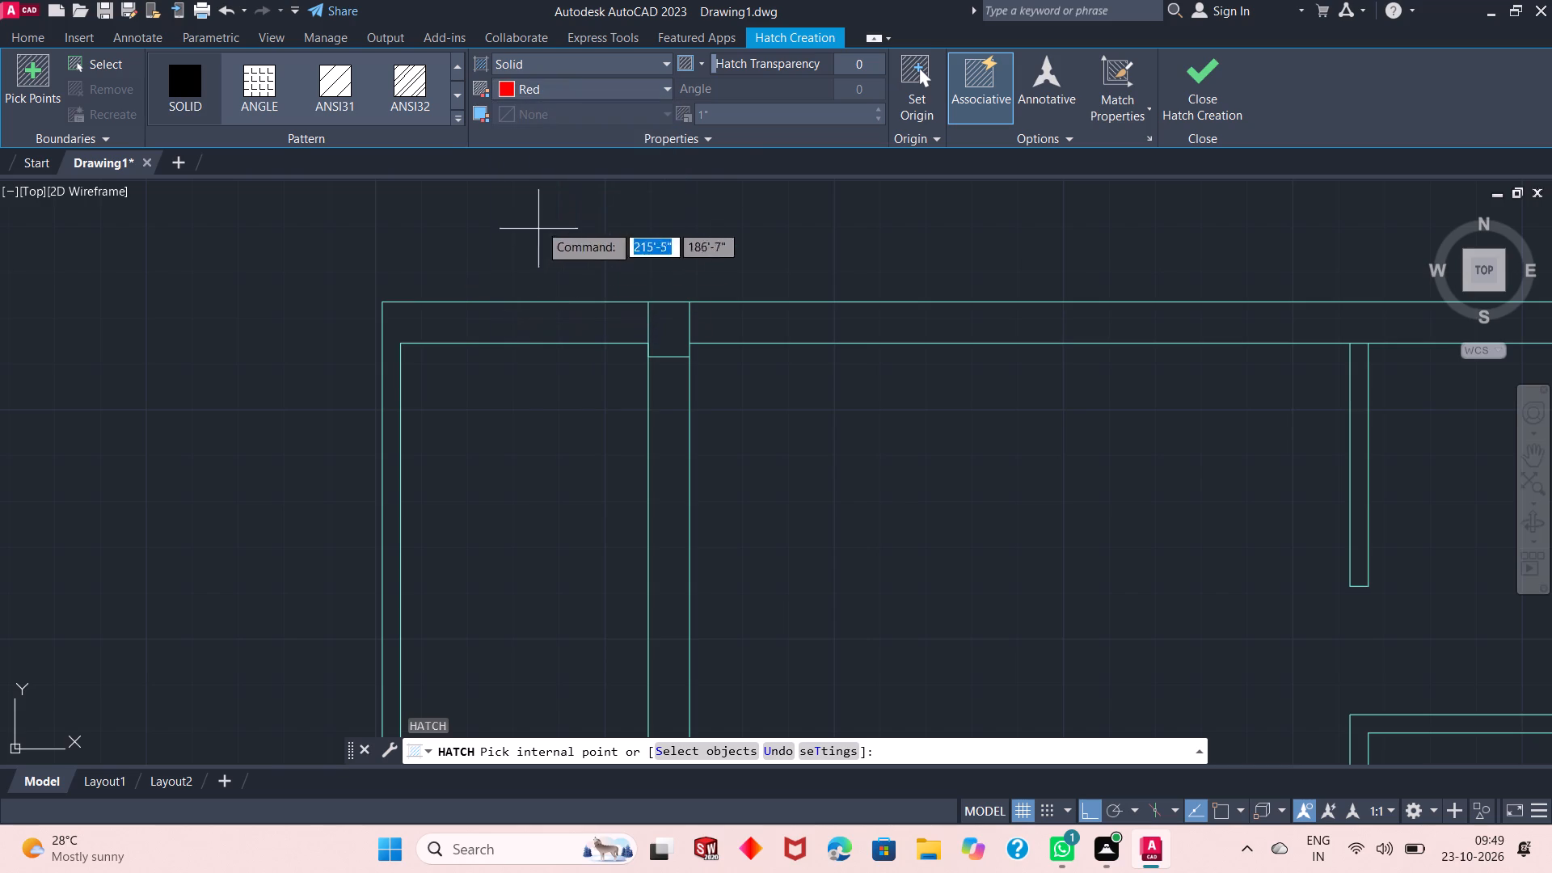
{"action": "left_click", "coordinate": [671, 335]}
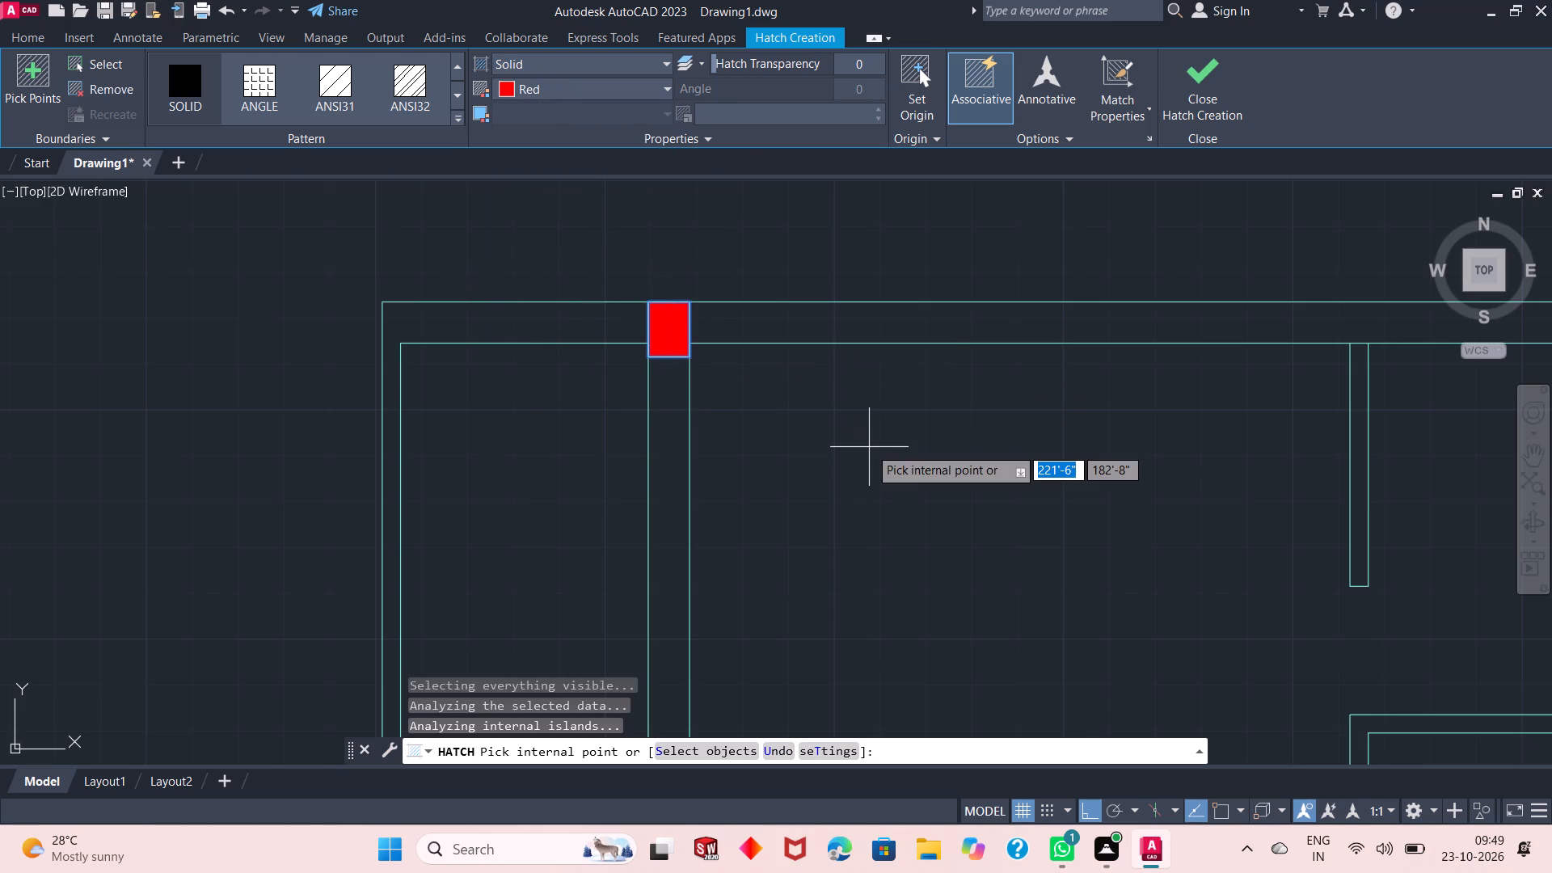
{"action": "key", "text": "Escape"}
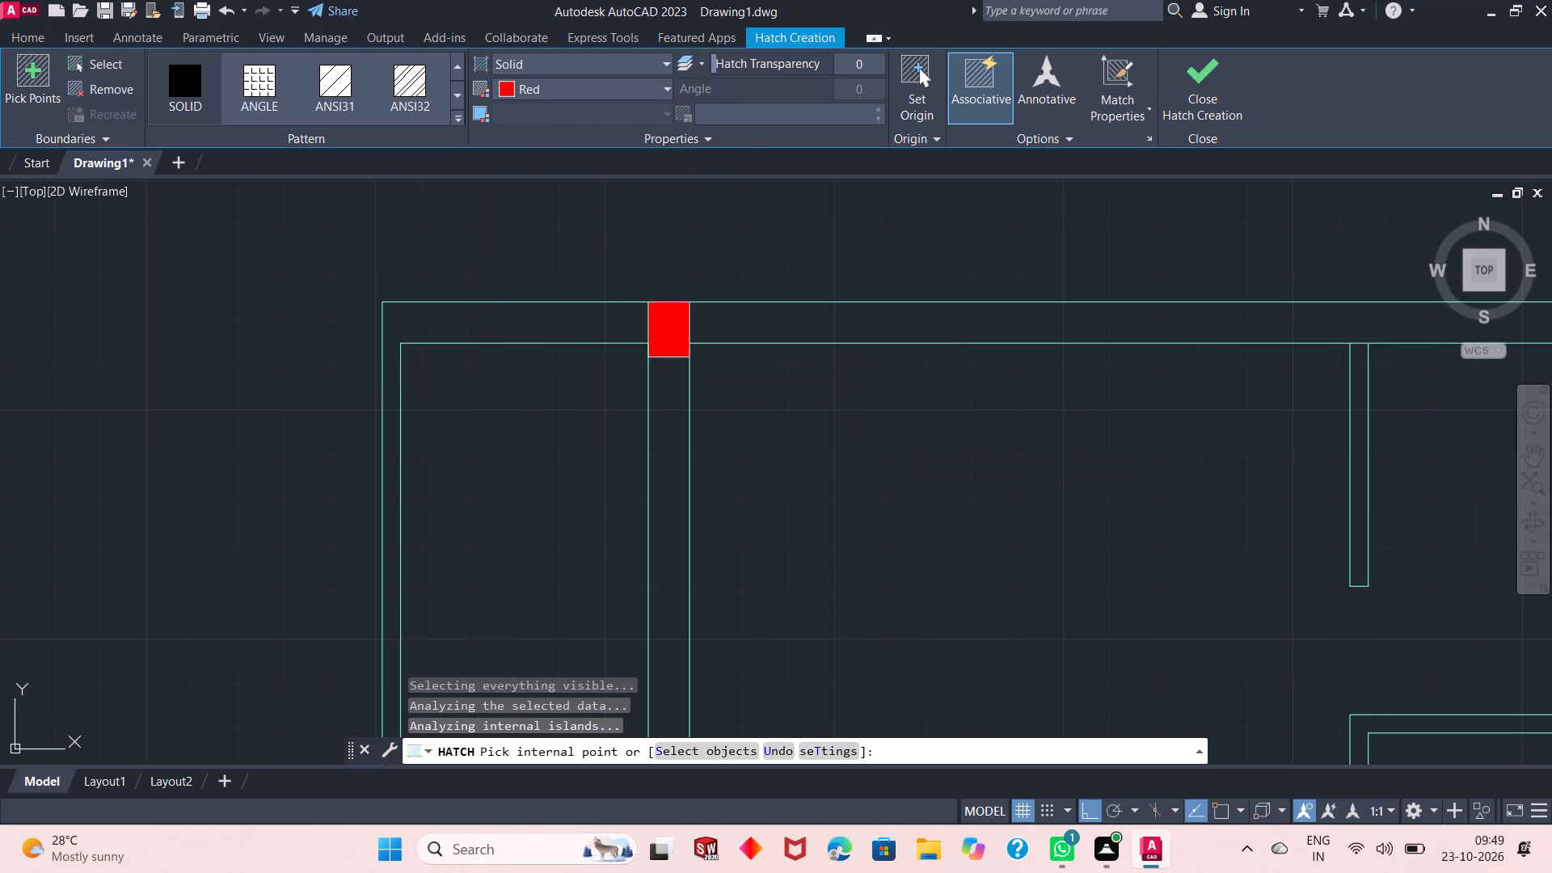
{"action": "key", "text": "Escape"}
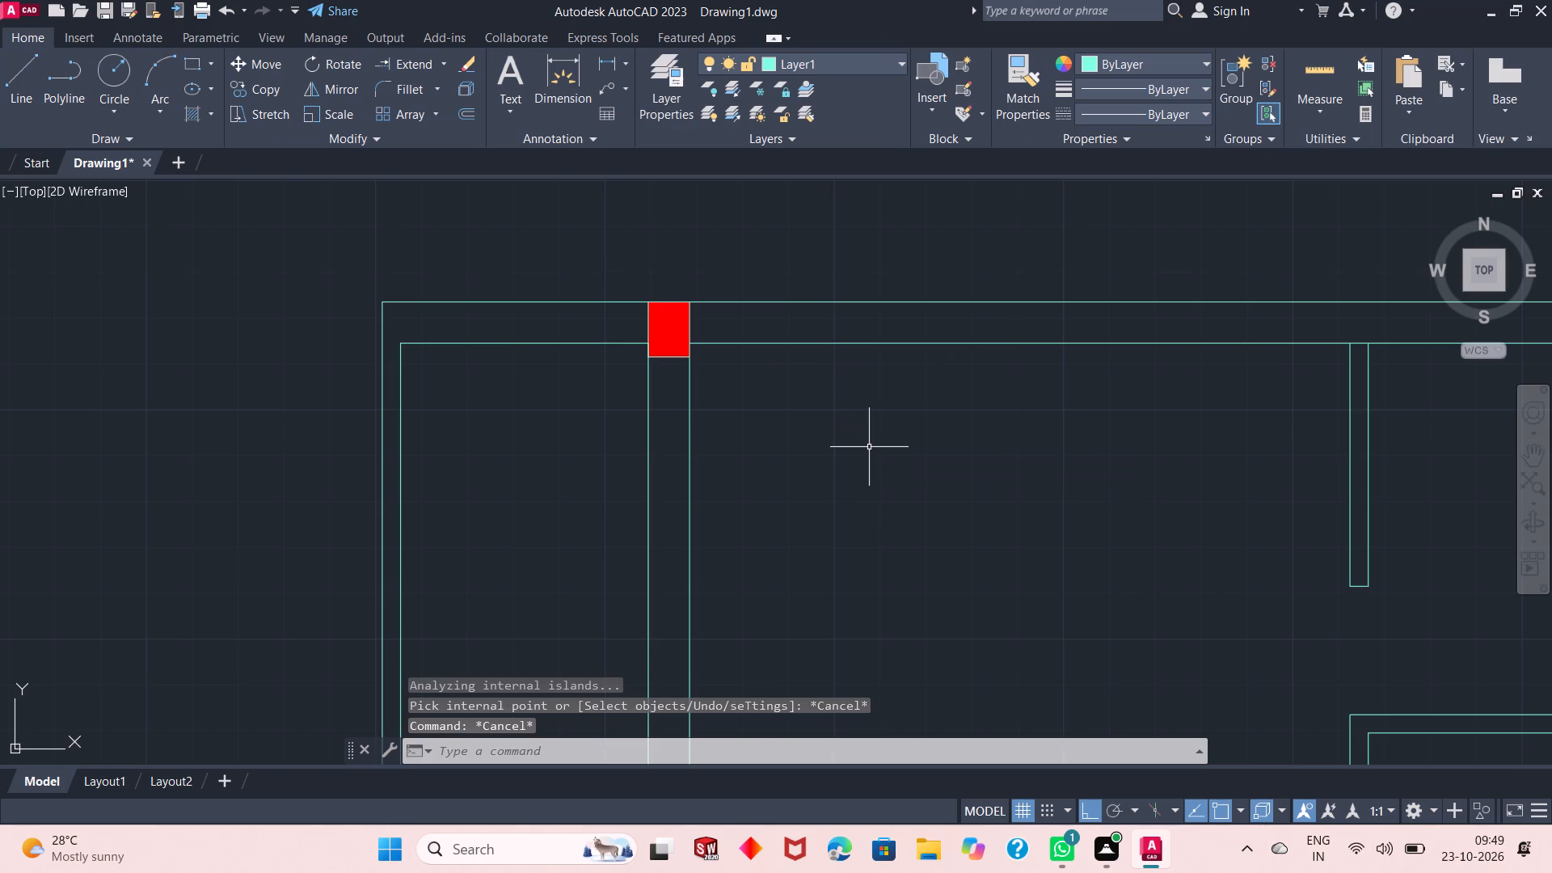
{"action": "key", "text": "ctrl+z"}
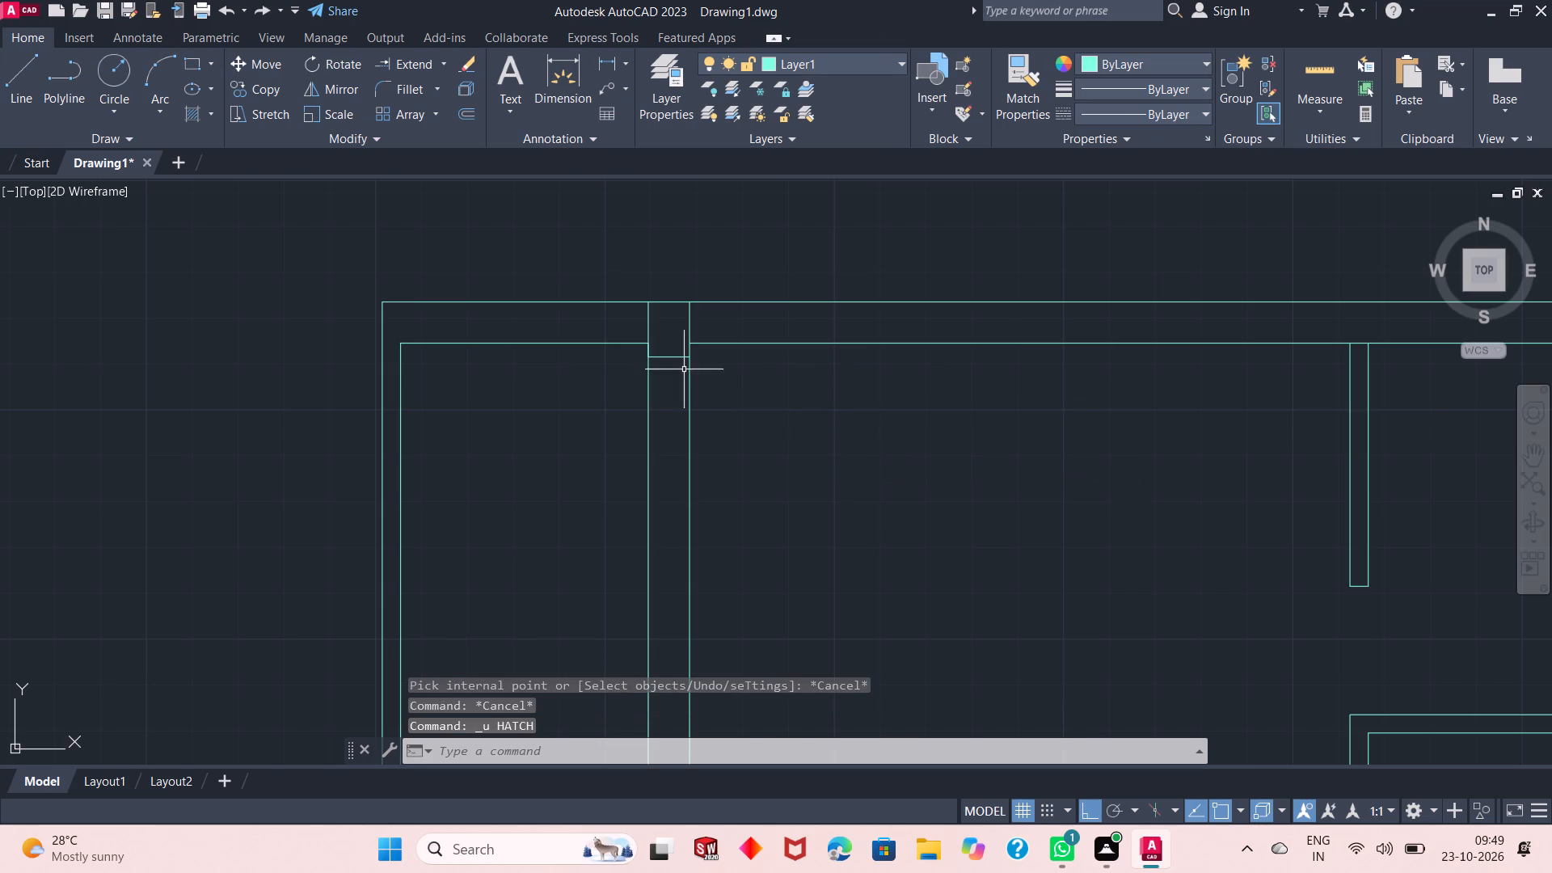
Erase the short 3" construction line overlapping the west wall face at the northwest corner column.
{"action": "scroll", "coordinate": [665, 369], "scroll_direction": "up", "scroll_amount": 4}
{"action": "left_click", "coordinate": [537, 230]}
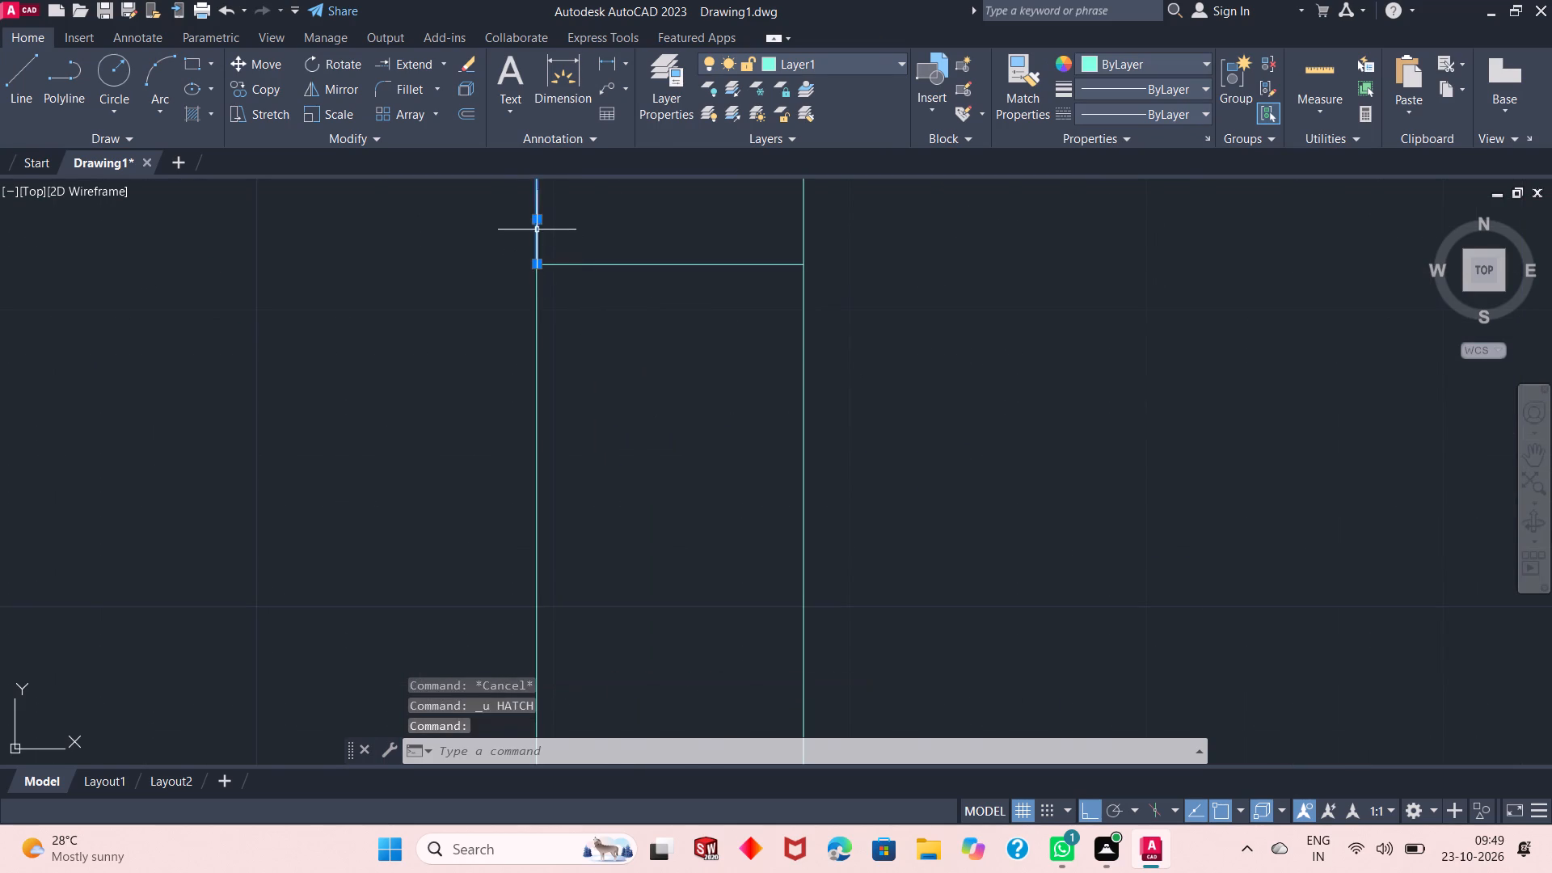
{"action": "right_click", "coordinate": [388, 259]}
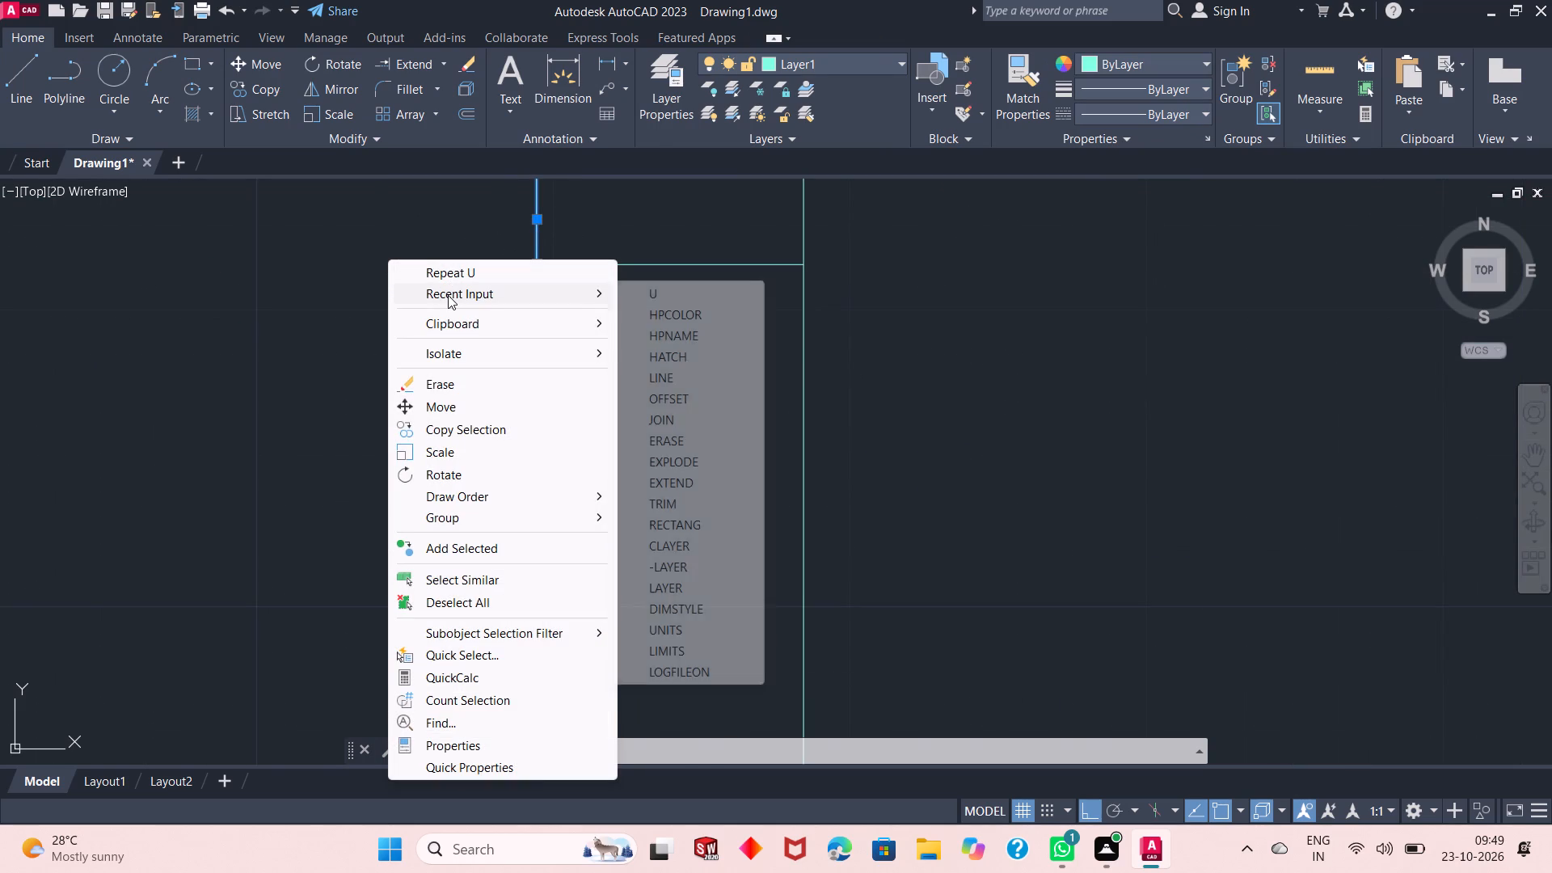
{"action": "left_click", "coordinate": [449, 381]}
{"action": "scroll", "coordinate": [588, 436], "scroll_direction": "down", "scroll_amount": 3}
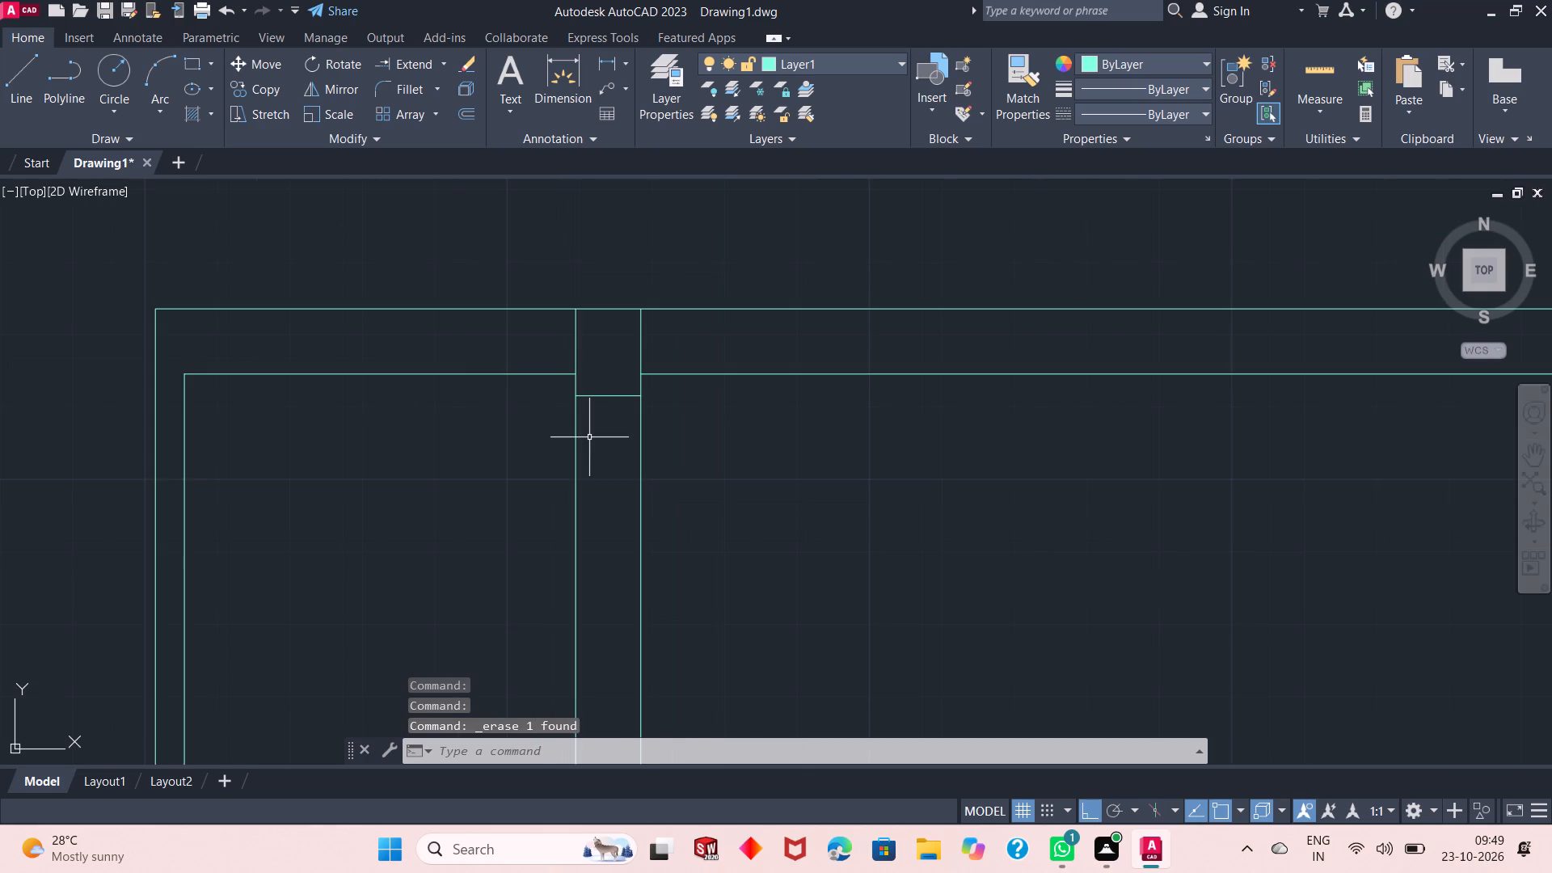
Extend the east face of the first interior partition up to the north wall's outer line.
{"action": "scroll", "coordinate": [589, 437], "scroll_direction": "up", "scroll_amount": 2}
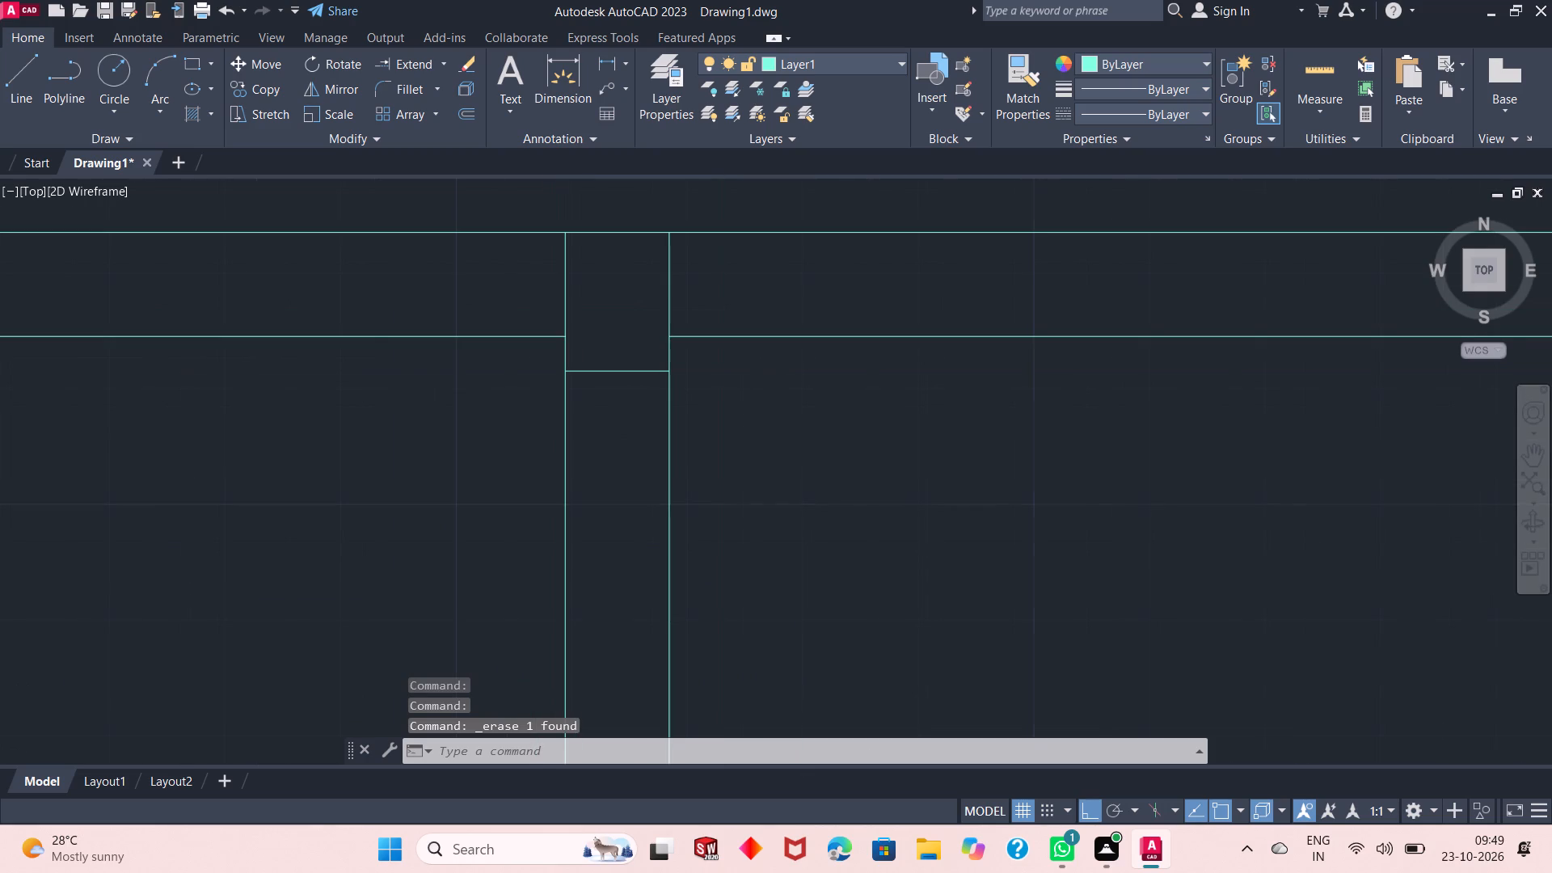
{"action": "scroll", "coordinate": [610, 496], "scroll_direction": "down", "scroll_amount": 3}
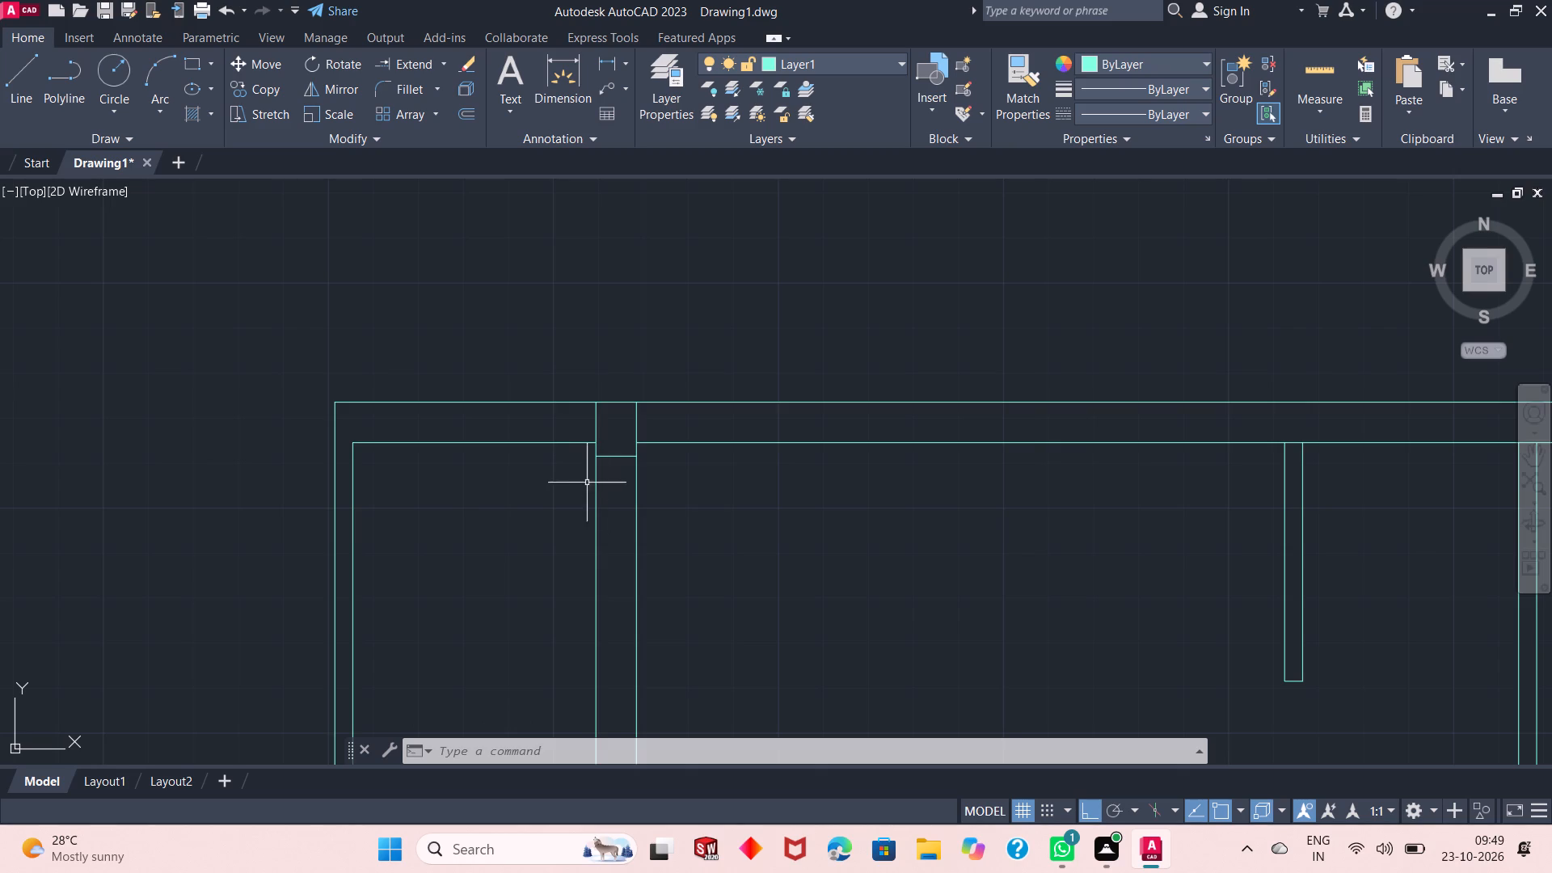
{"action": "scroll", "coordinate": [464, 475], "scroll_direction": "down", "scroll_amount": 1}
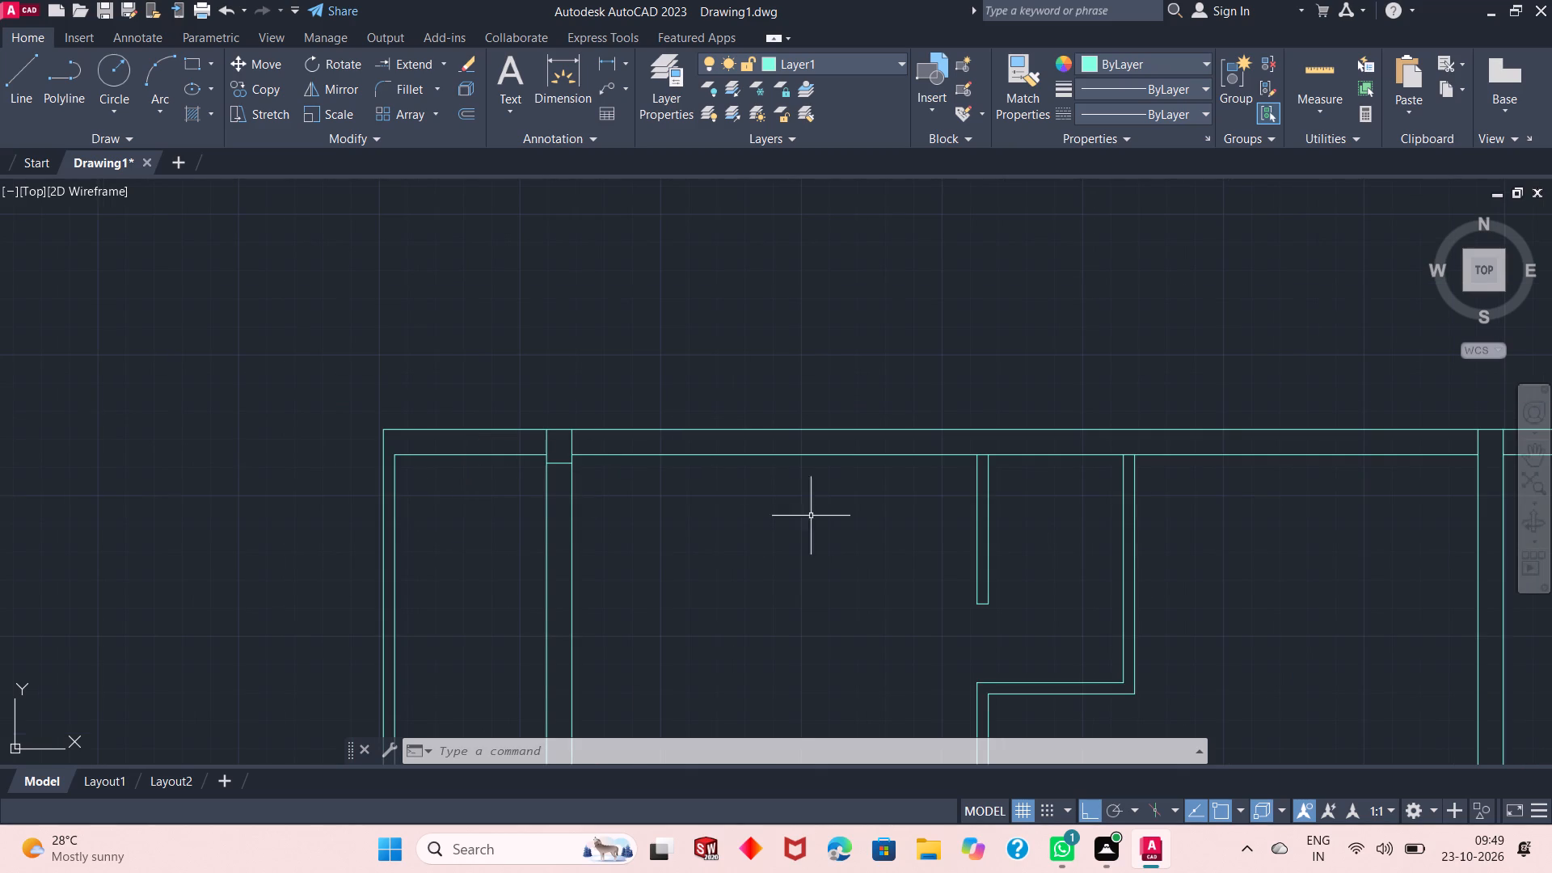
{"action": "scroll", "coordinate": [1064, 439], "scroll_direction": "up", "scroll_amount": 2}
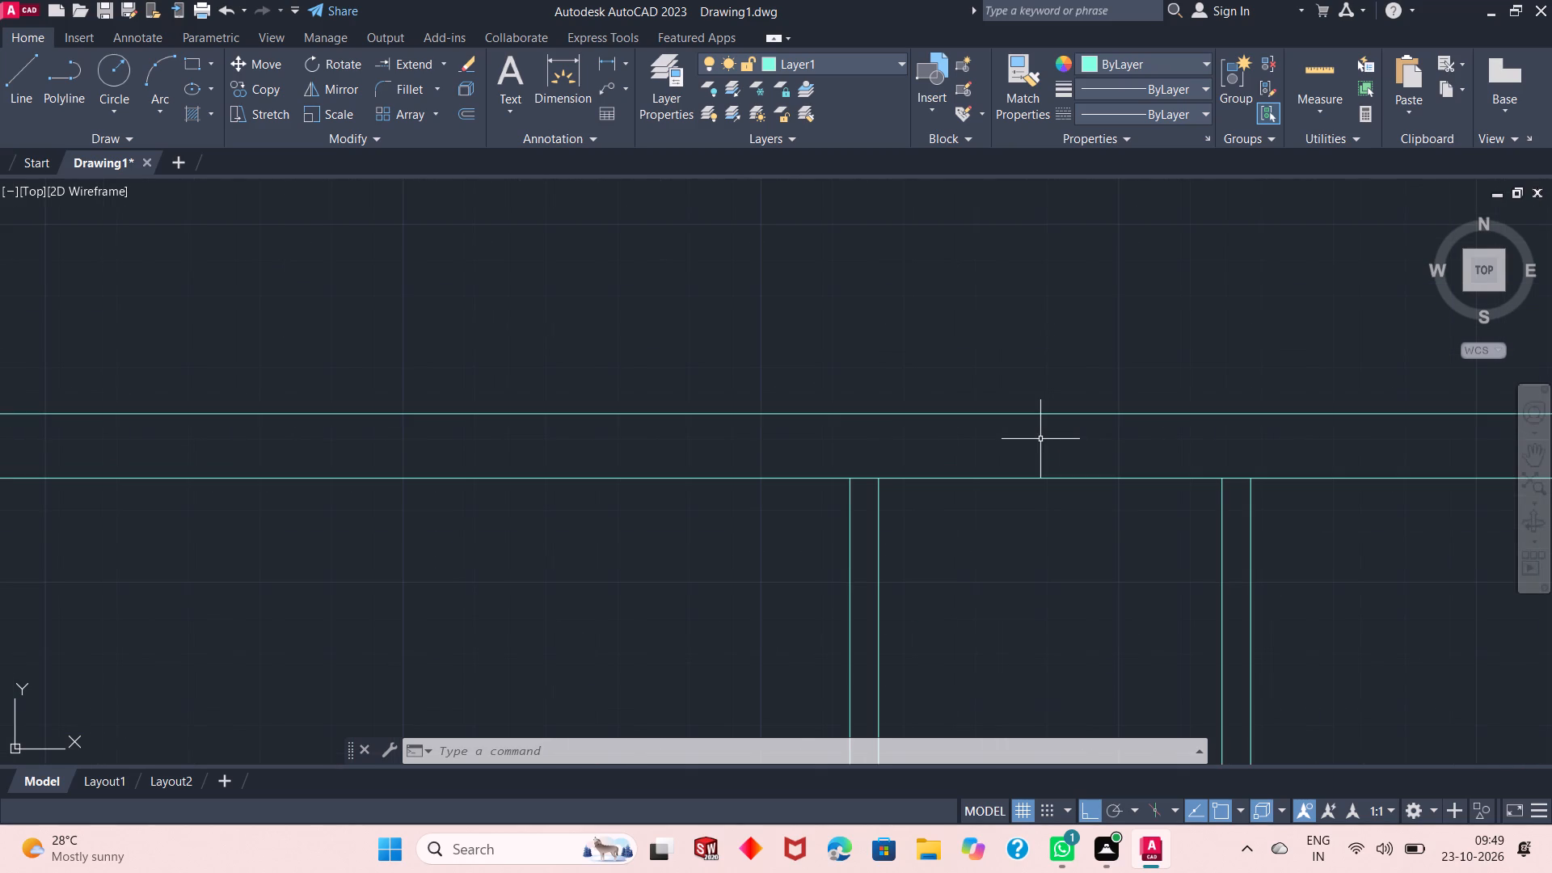
{"action": "left_click", "coordinate": [407, 69]}
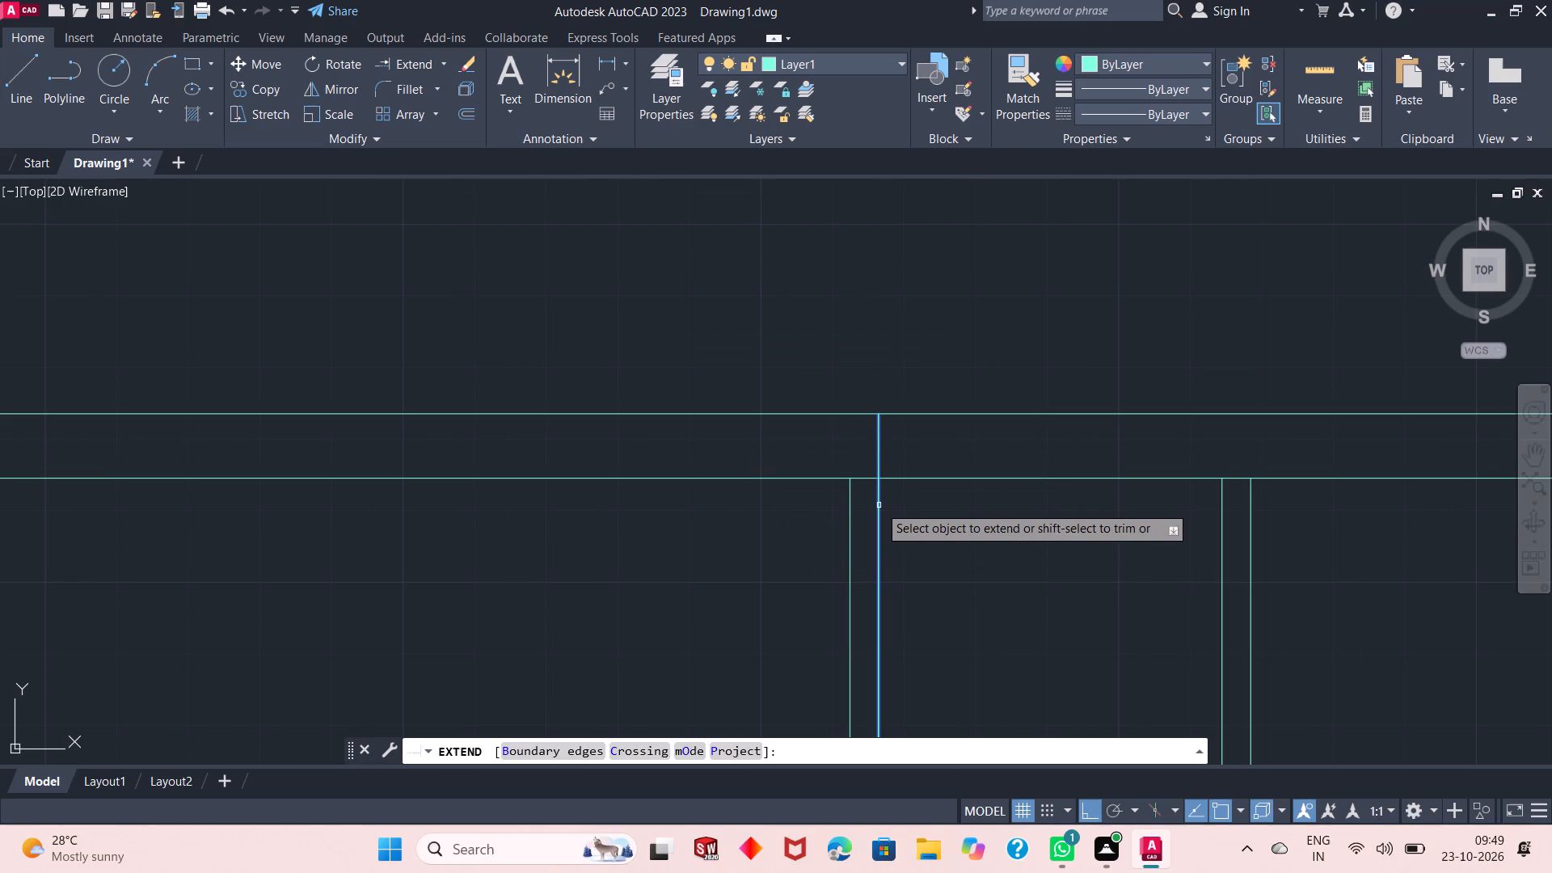
{"action": "left_click", "coordinate": [879, 505]}
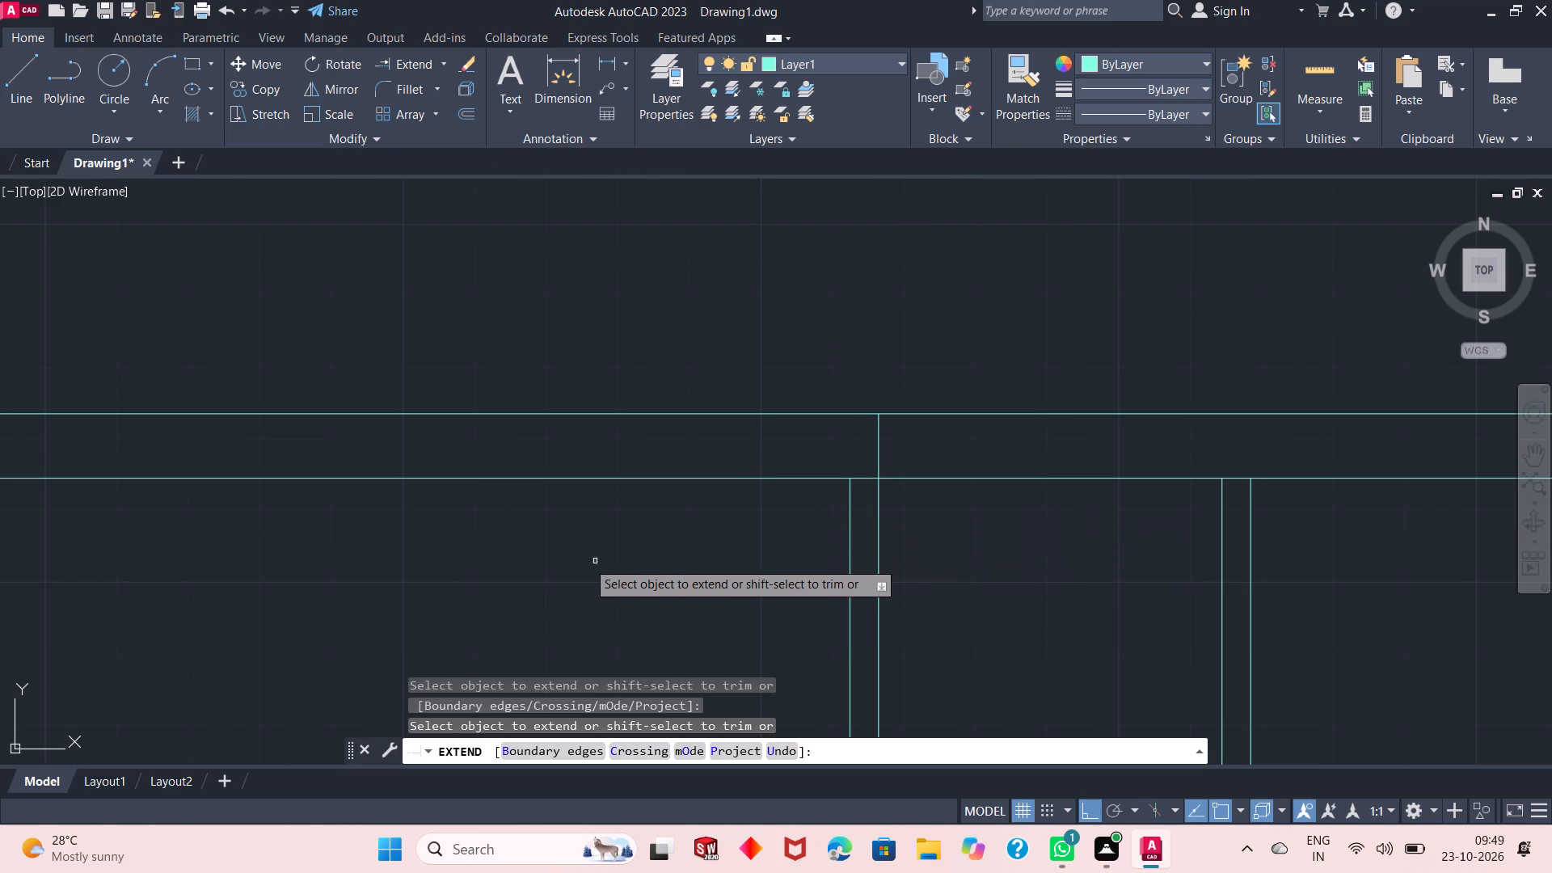
{"action": "right_click", "coordinate": [585, 561]}
{"action": "left_click", "coordinate": [666, 310]}
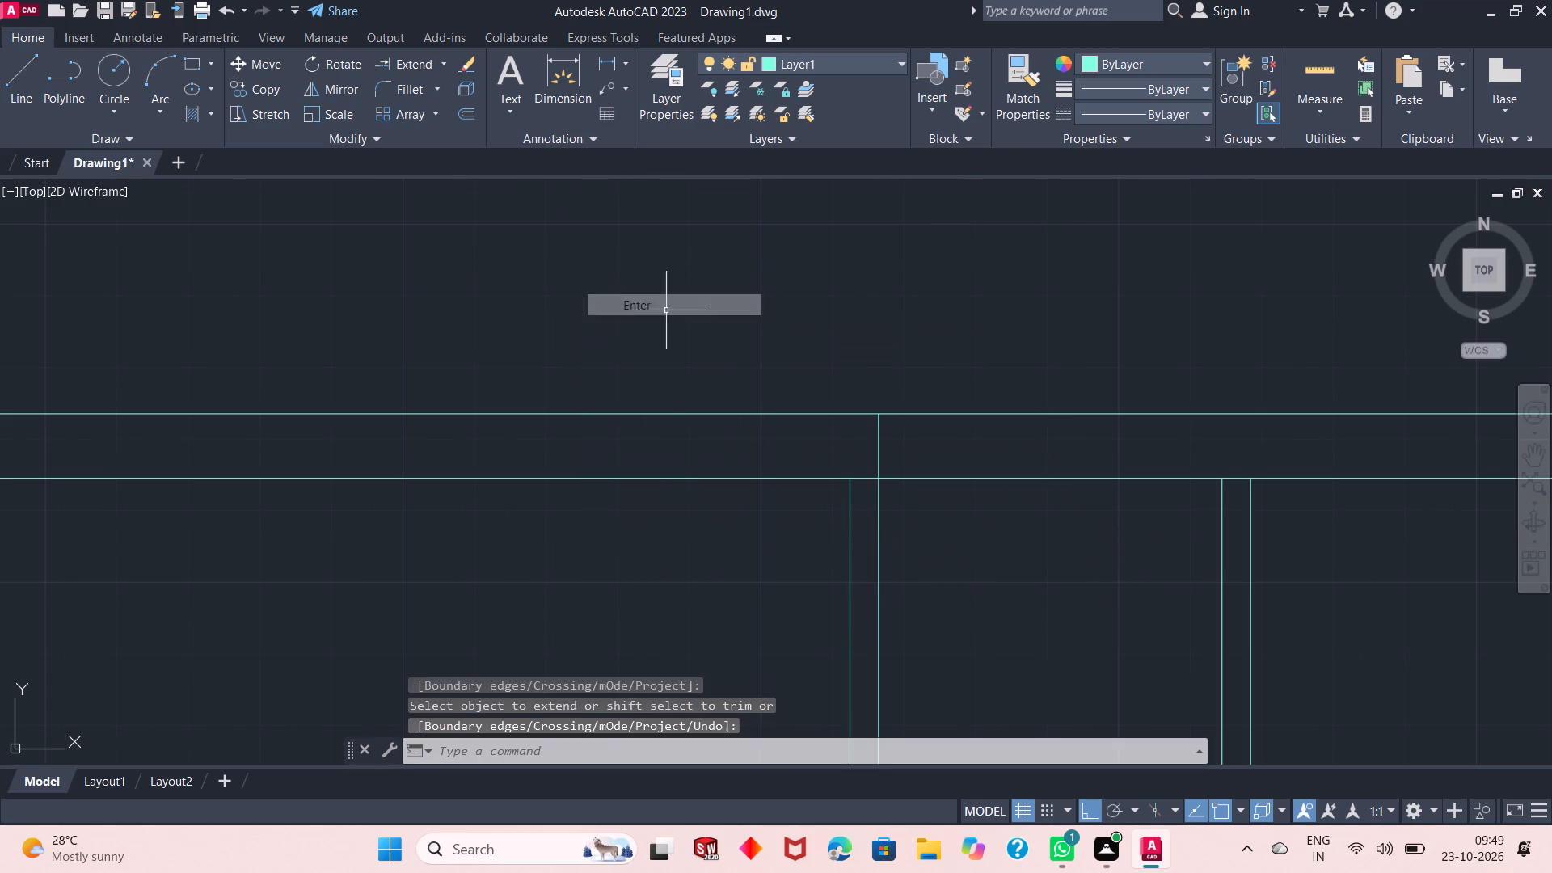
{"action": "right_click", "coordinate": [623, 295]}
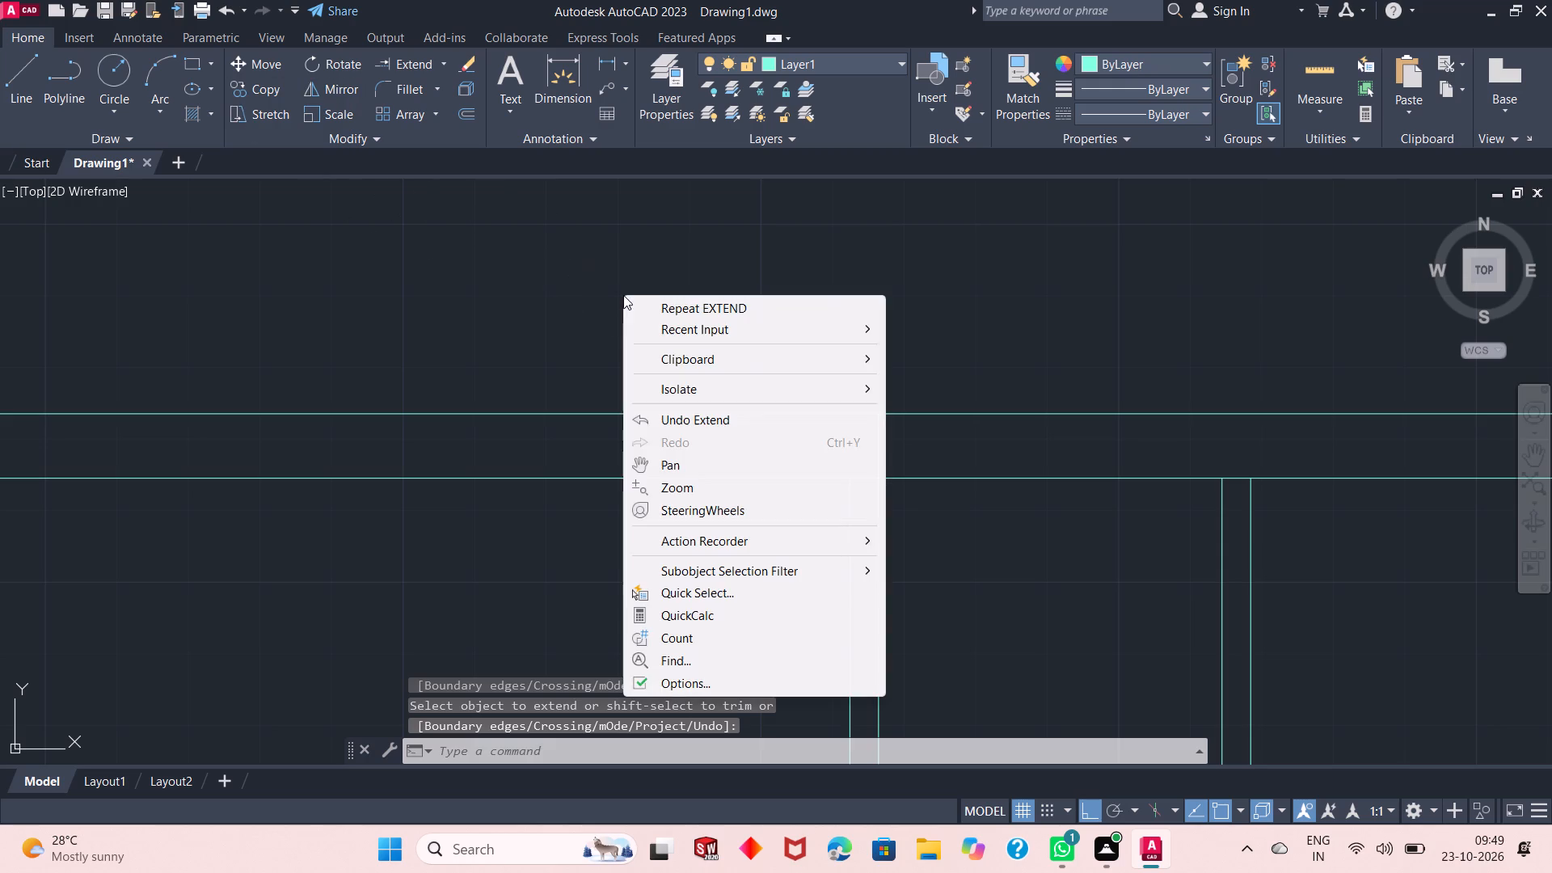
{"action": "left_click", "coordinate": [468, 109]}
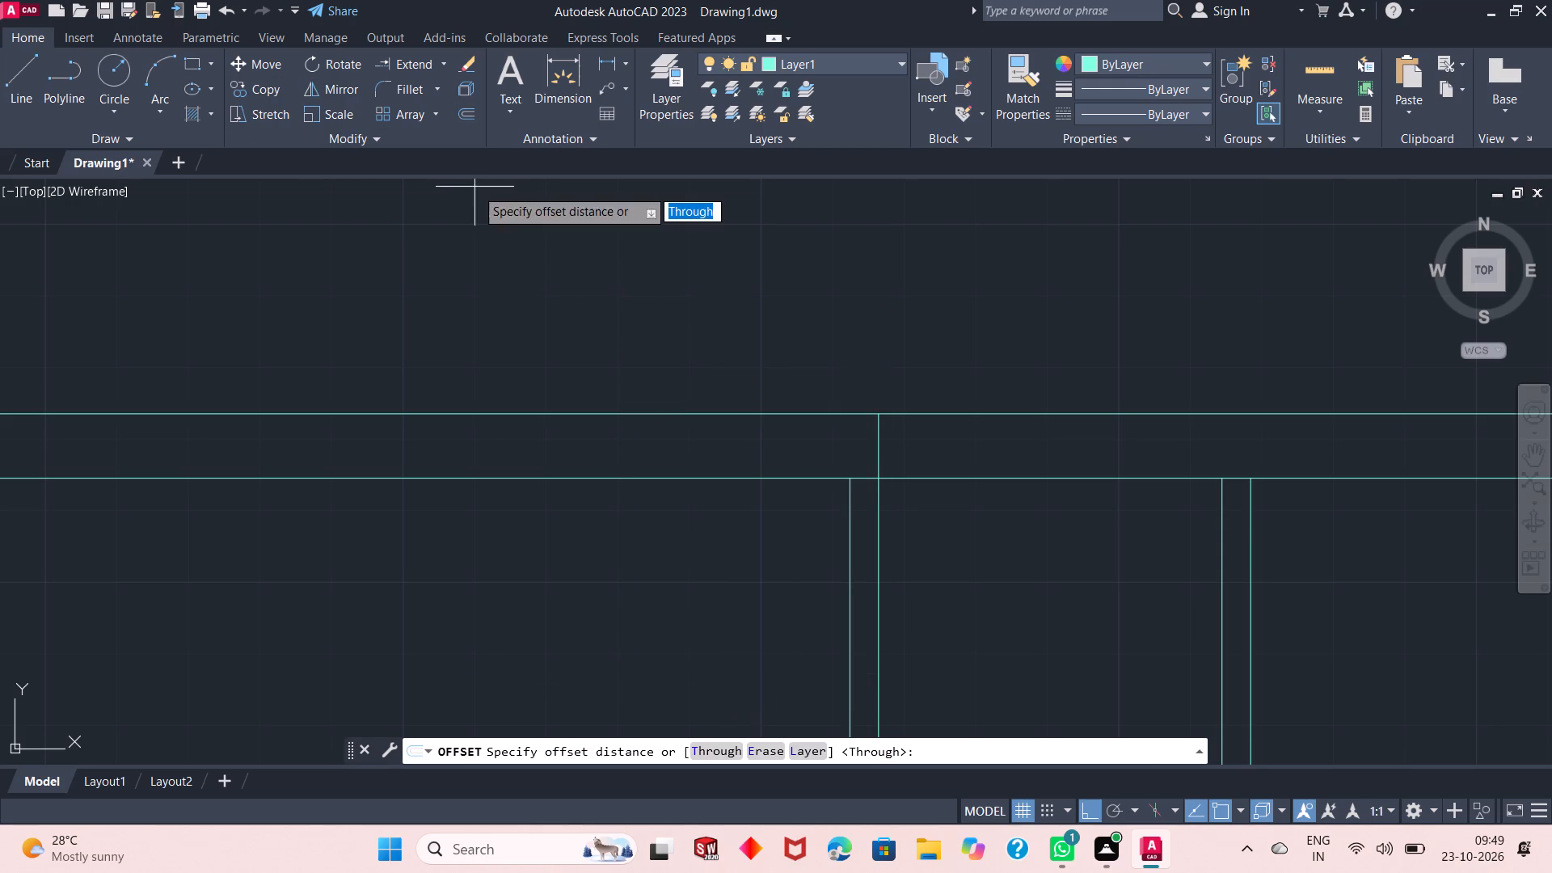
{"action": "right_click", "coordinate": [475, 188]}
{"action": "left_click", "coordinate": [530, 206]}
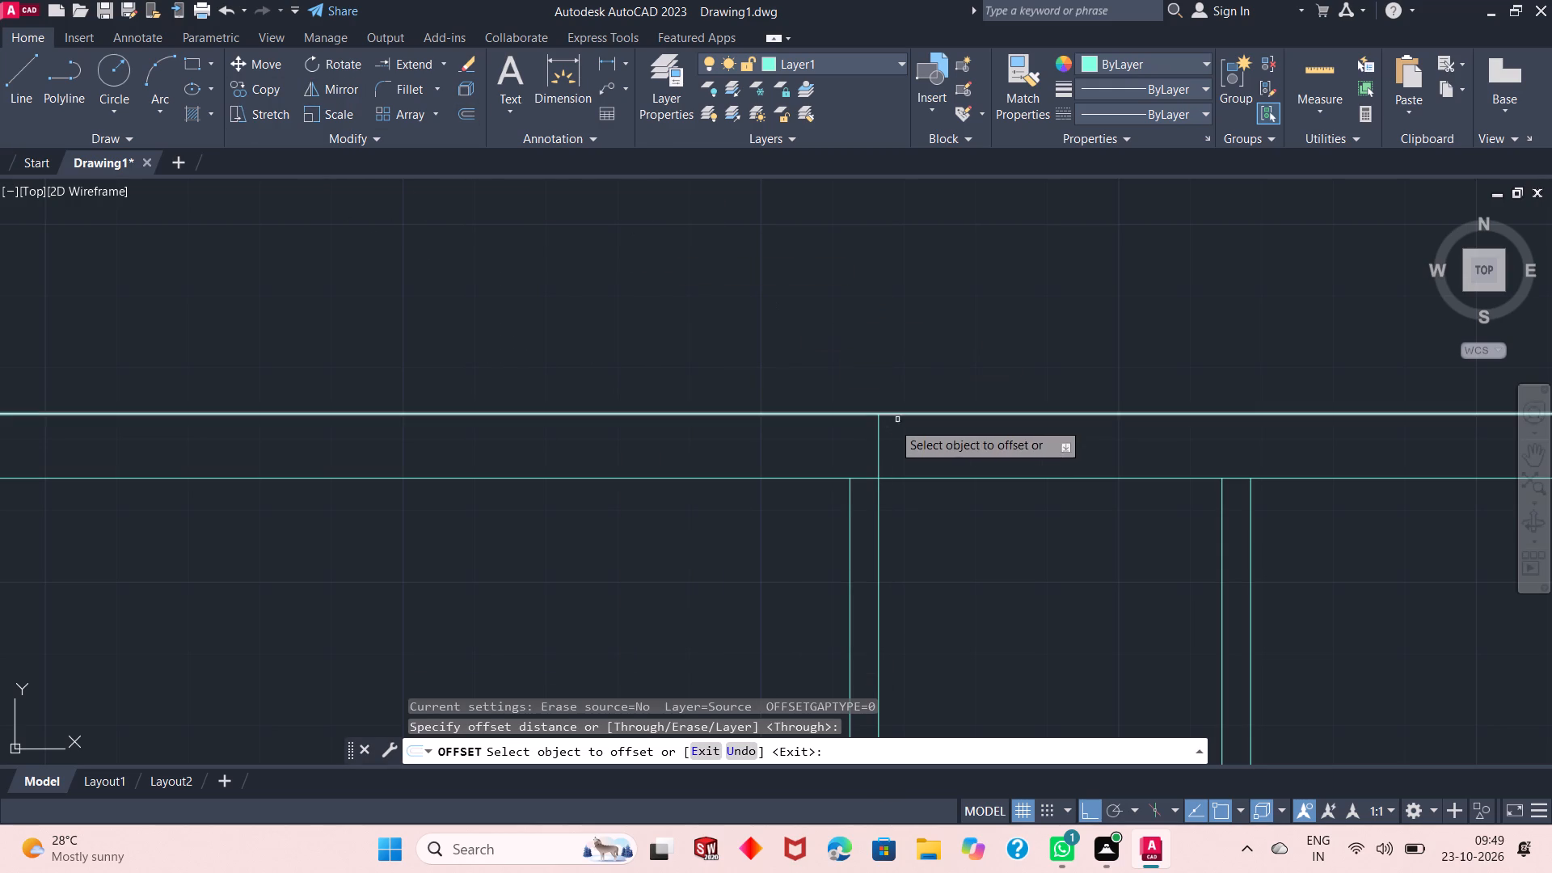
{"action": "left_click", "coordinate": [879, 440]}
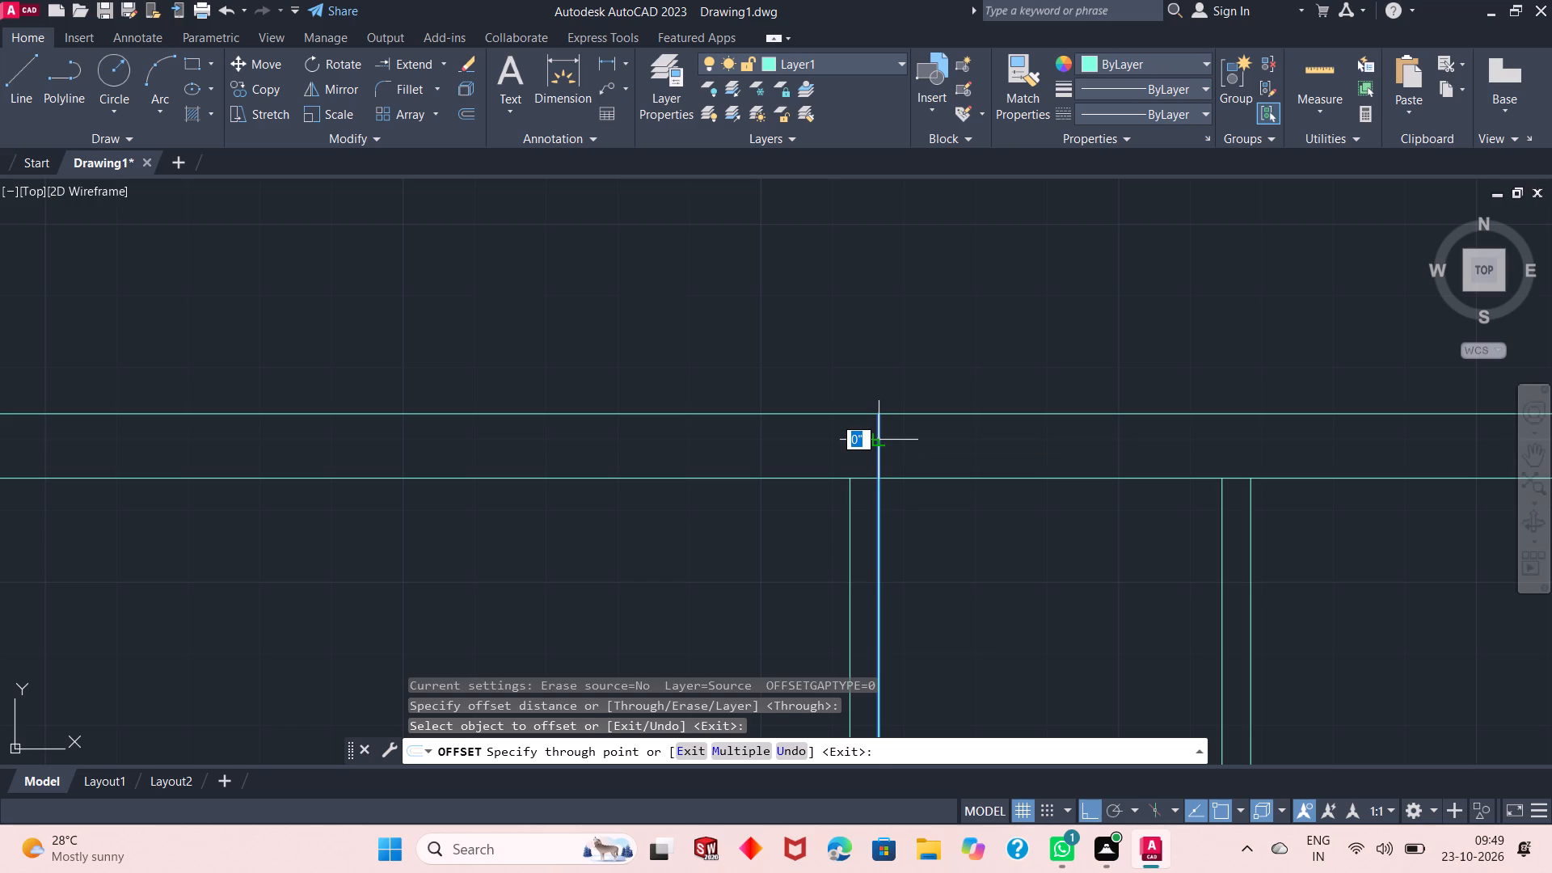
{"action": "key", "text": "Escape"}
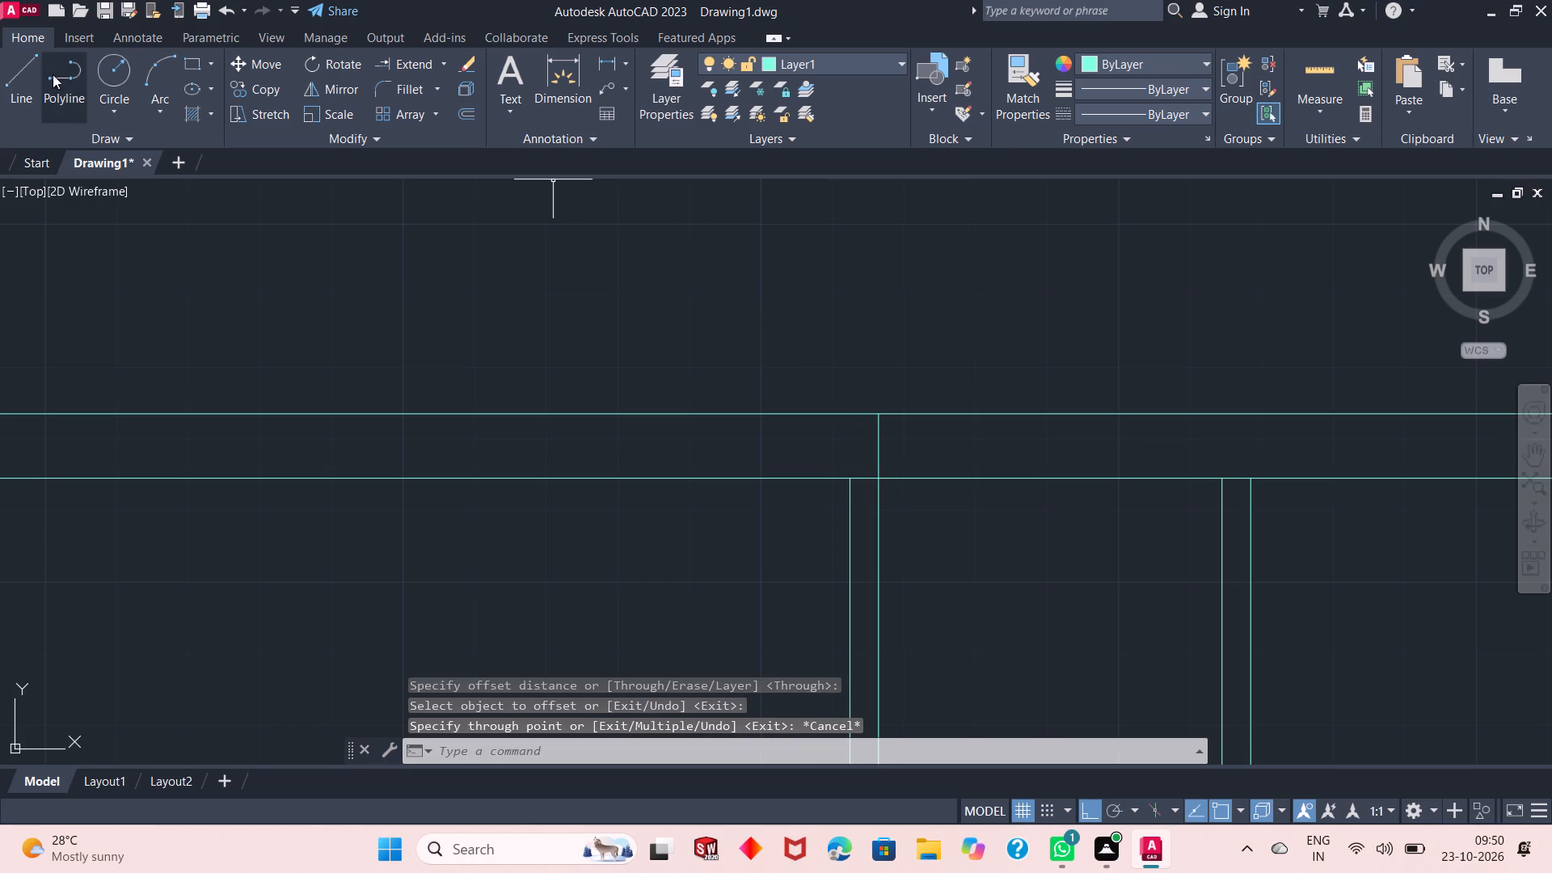
Draw a line 1' west along the north wall's outer face from the extended partition line, and down to its inner face.
{"action": "left_click", "coordinate": [23, 78]}
{"action": "left_click", "coordinate": [880, 412]}
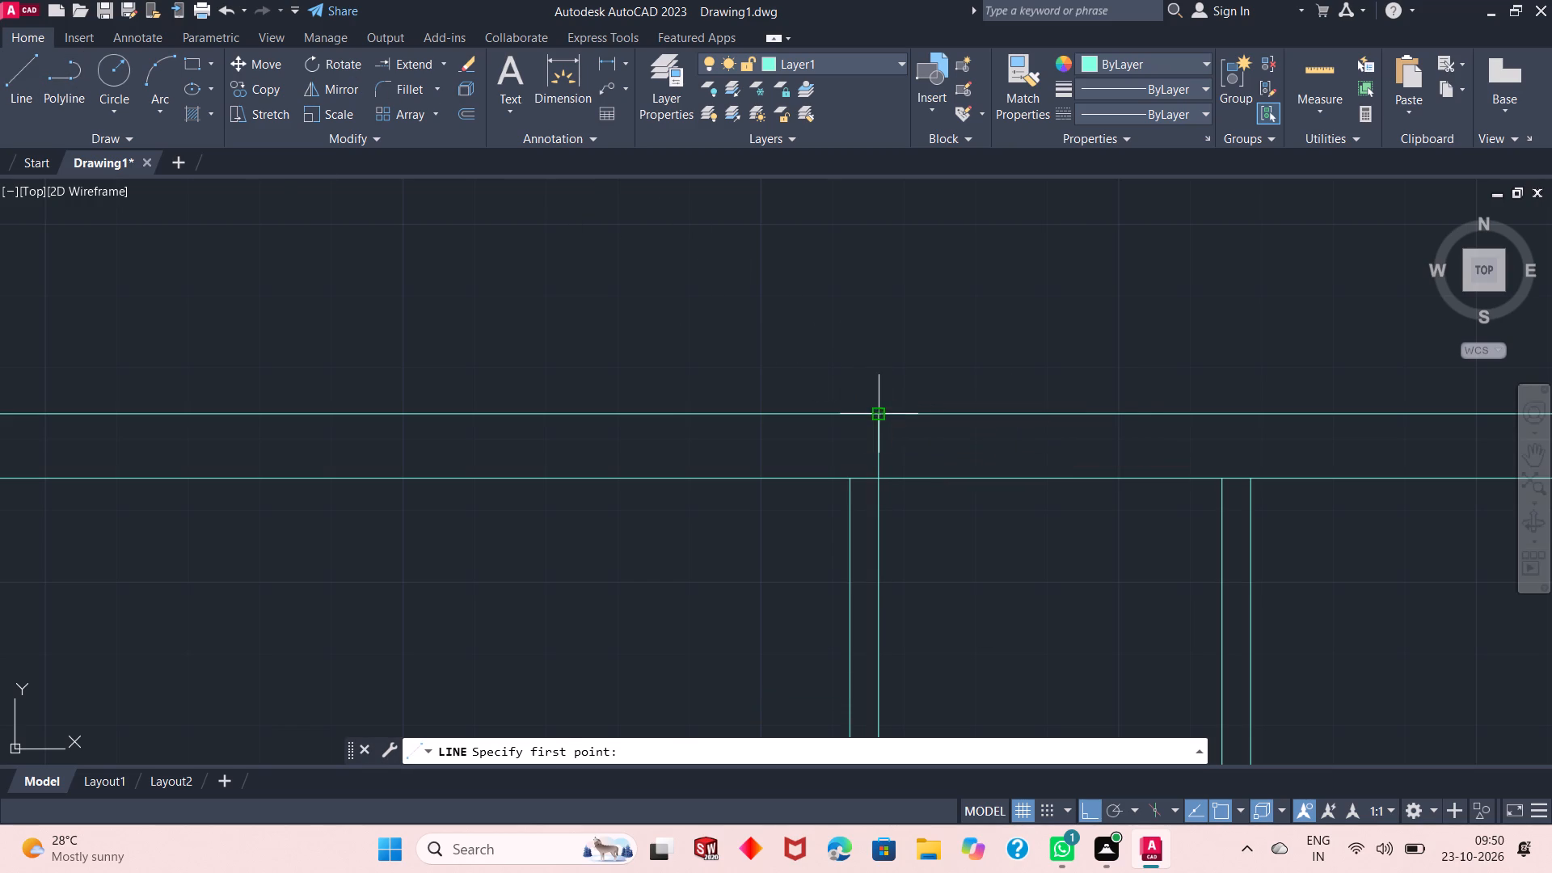
{"action": "type", "text": "1'"}
{"action": "key", "text": "Return"}
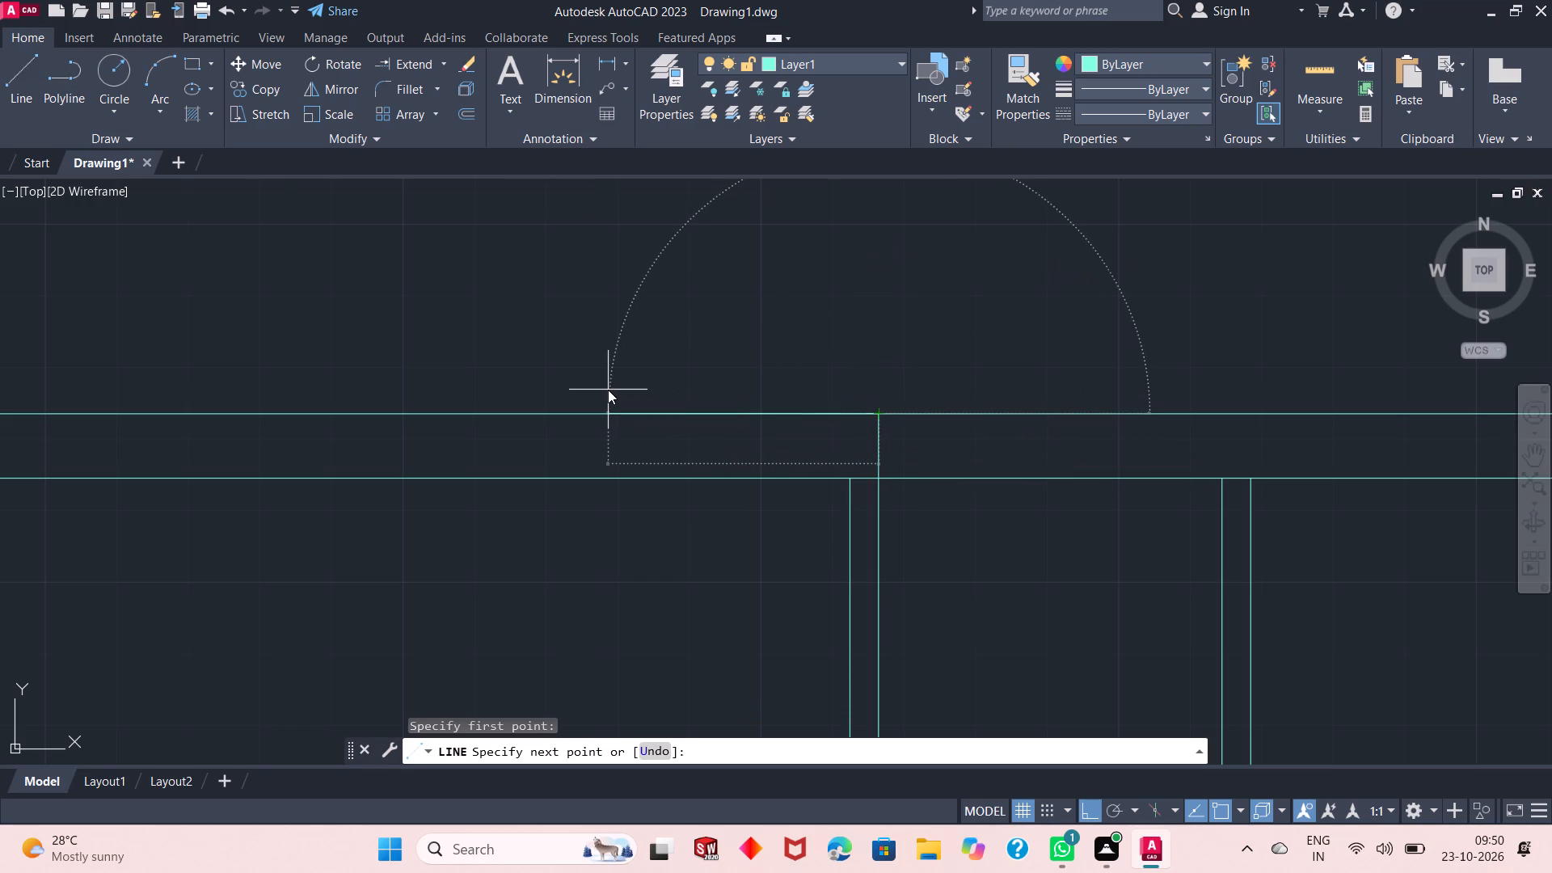
{"action": "left_click", "coordinate": [791, 478]}
{"action": "key", "text": "Escape"}
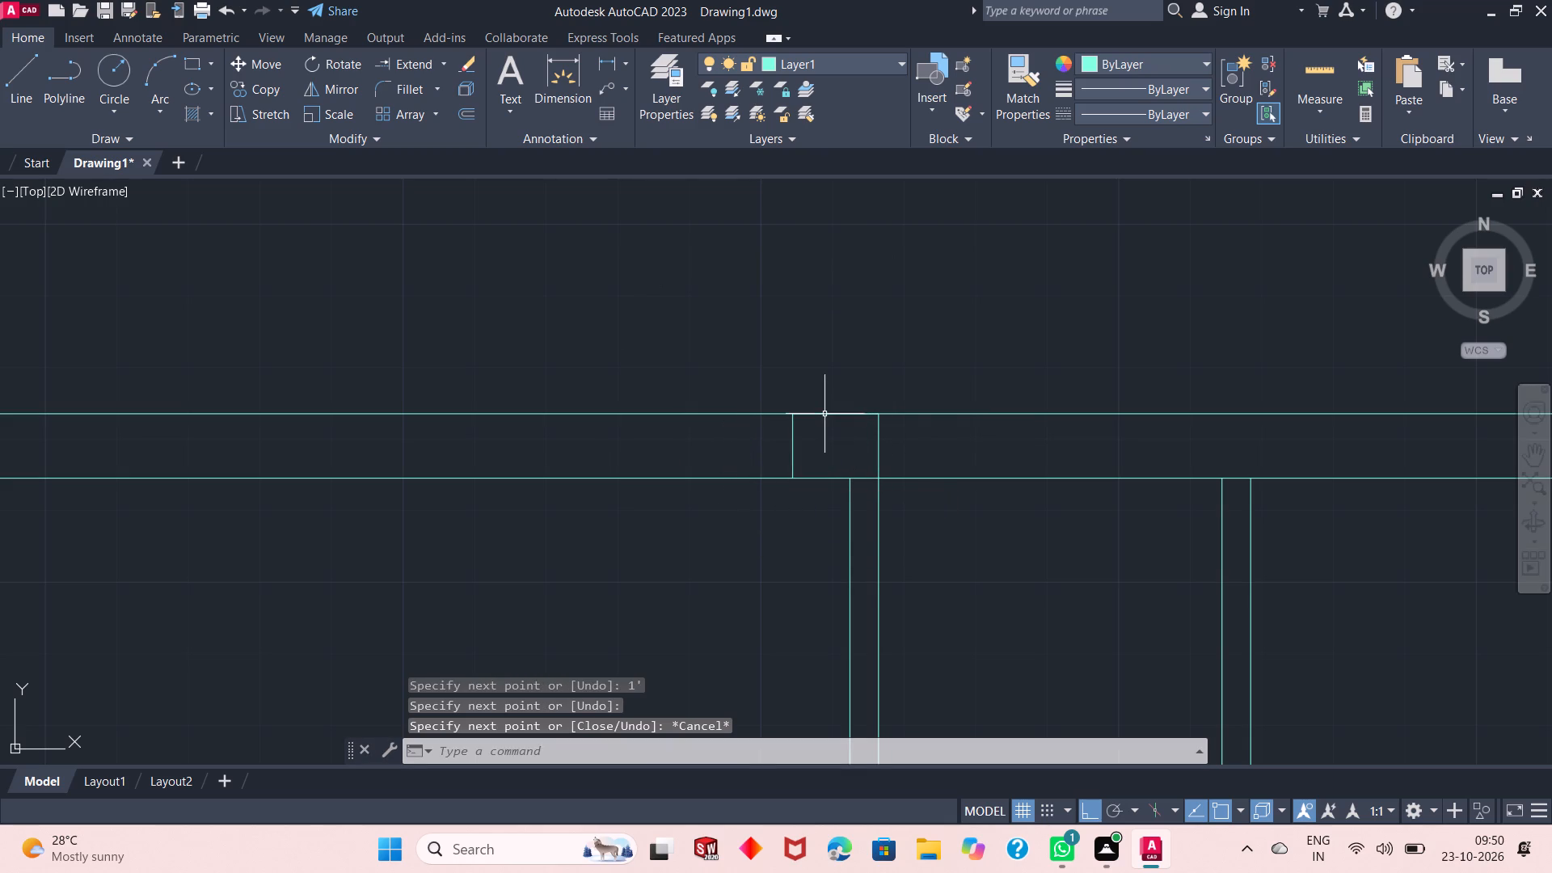
Erase the 1' horizontal construction line overlapping the north wall's outer face.
{"action": "left_click", "coordinate": [824, 414]}
{"action": "right_click", "coordinate": [834, 361]}
{"action": "left_click", "coordinate": [885, 421]}
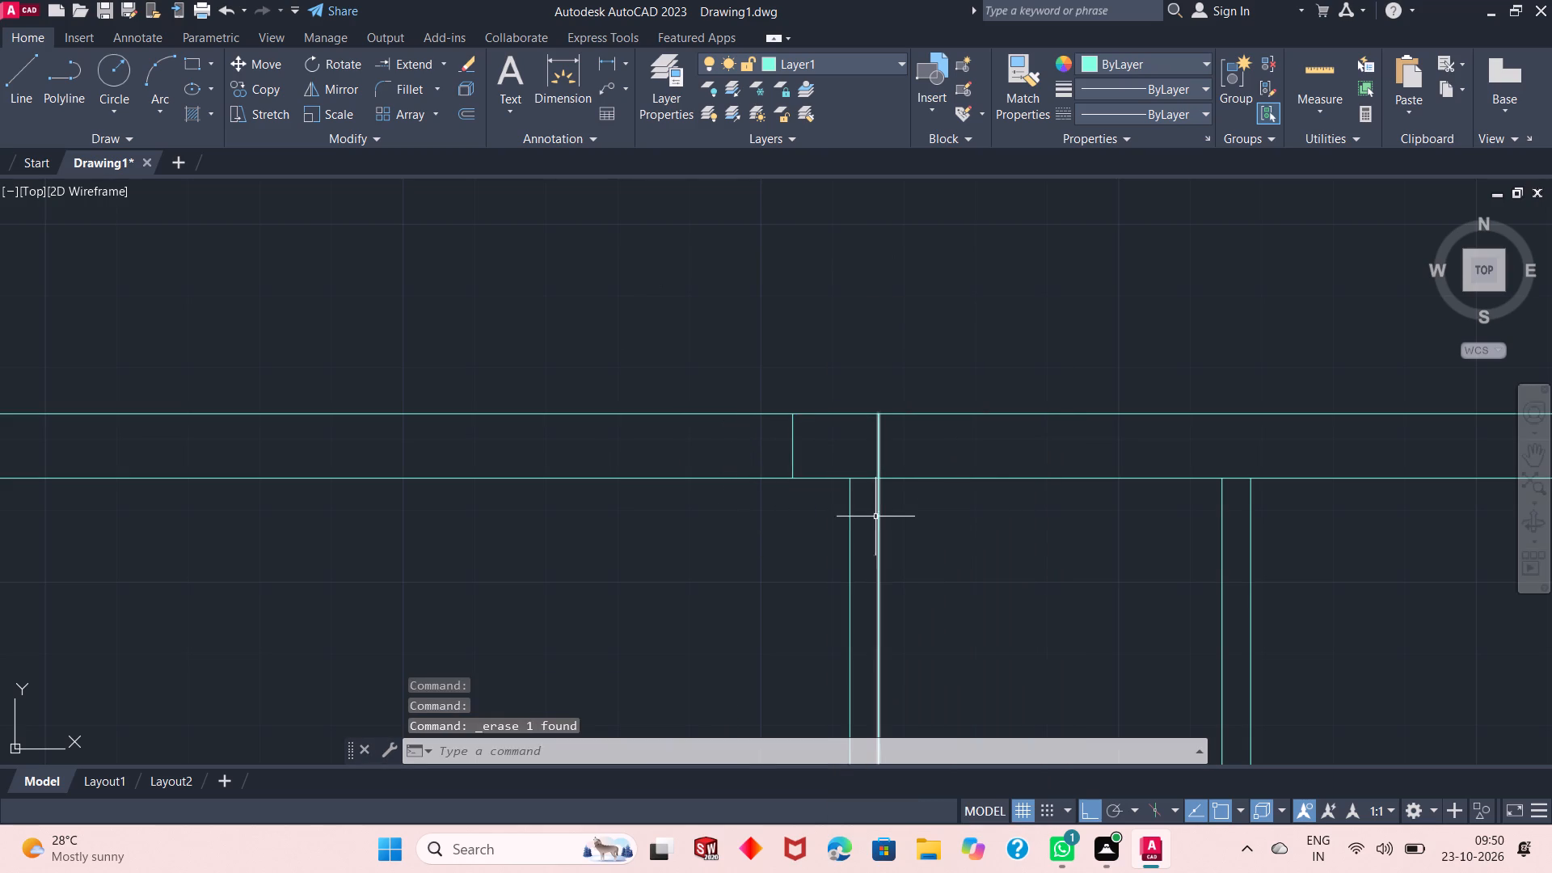
Extend the west face of the second interior partition up to the north wall's outer line.
{"action": "scroll", "coordinate": [795, 482], "scroll_direction": "down", "scroll_amount": 1}
{"action": "scroll", "coordinate": [941, 452], "scroll_direction": "down", "scroll_amount": 1}
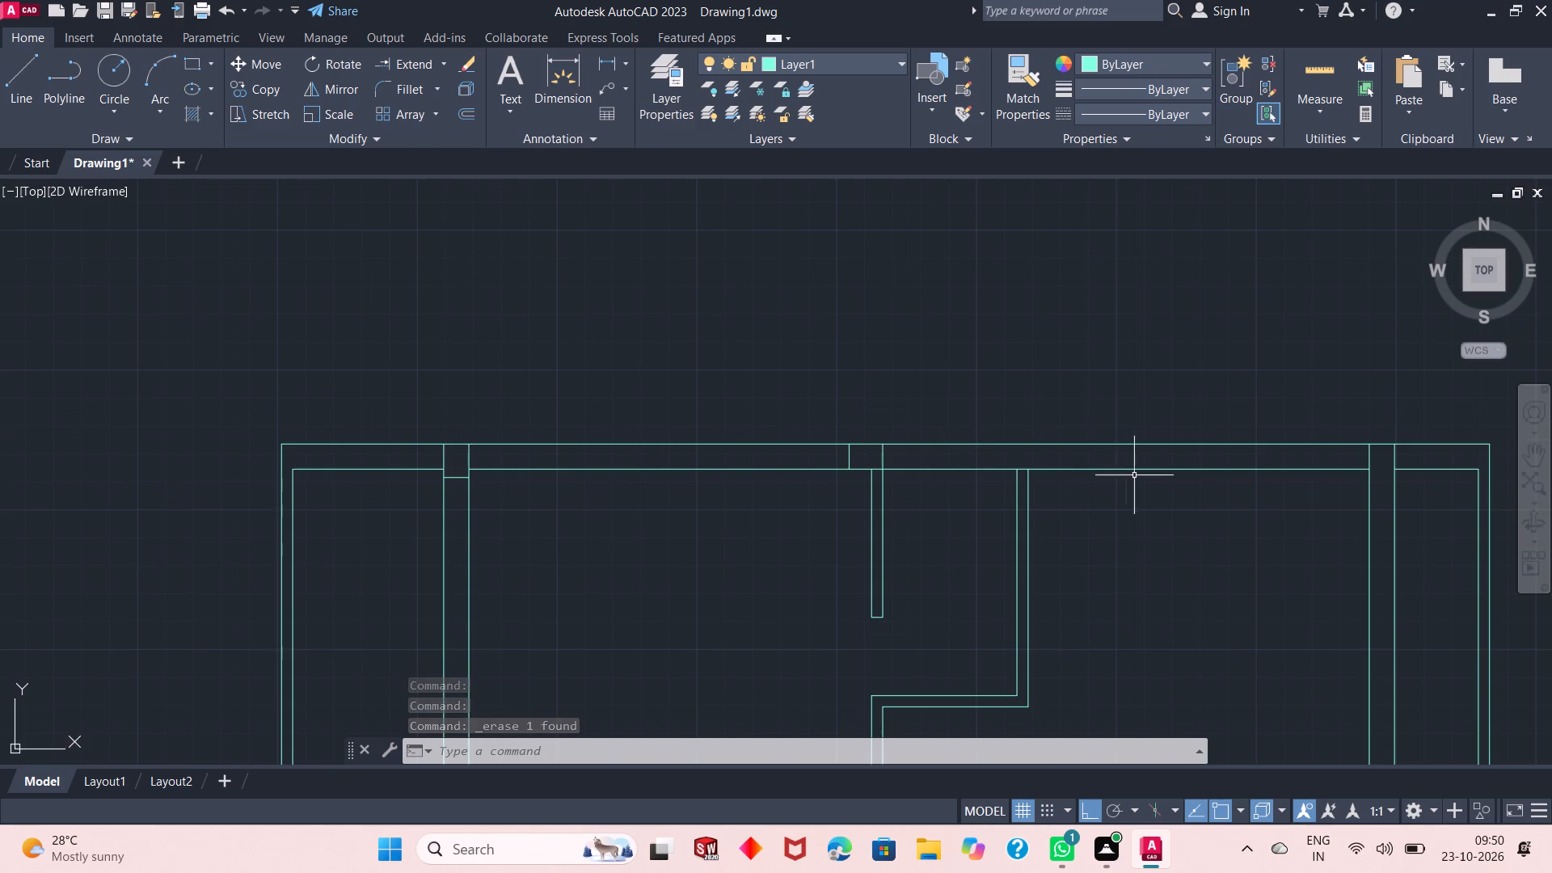
{"action": "scroll", "coordinate": [1137, 471], "scroll_direction": "up", "scroll_amount": 3}
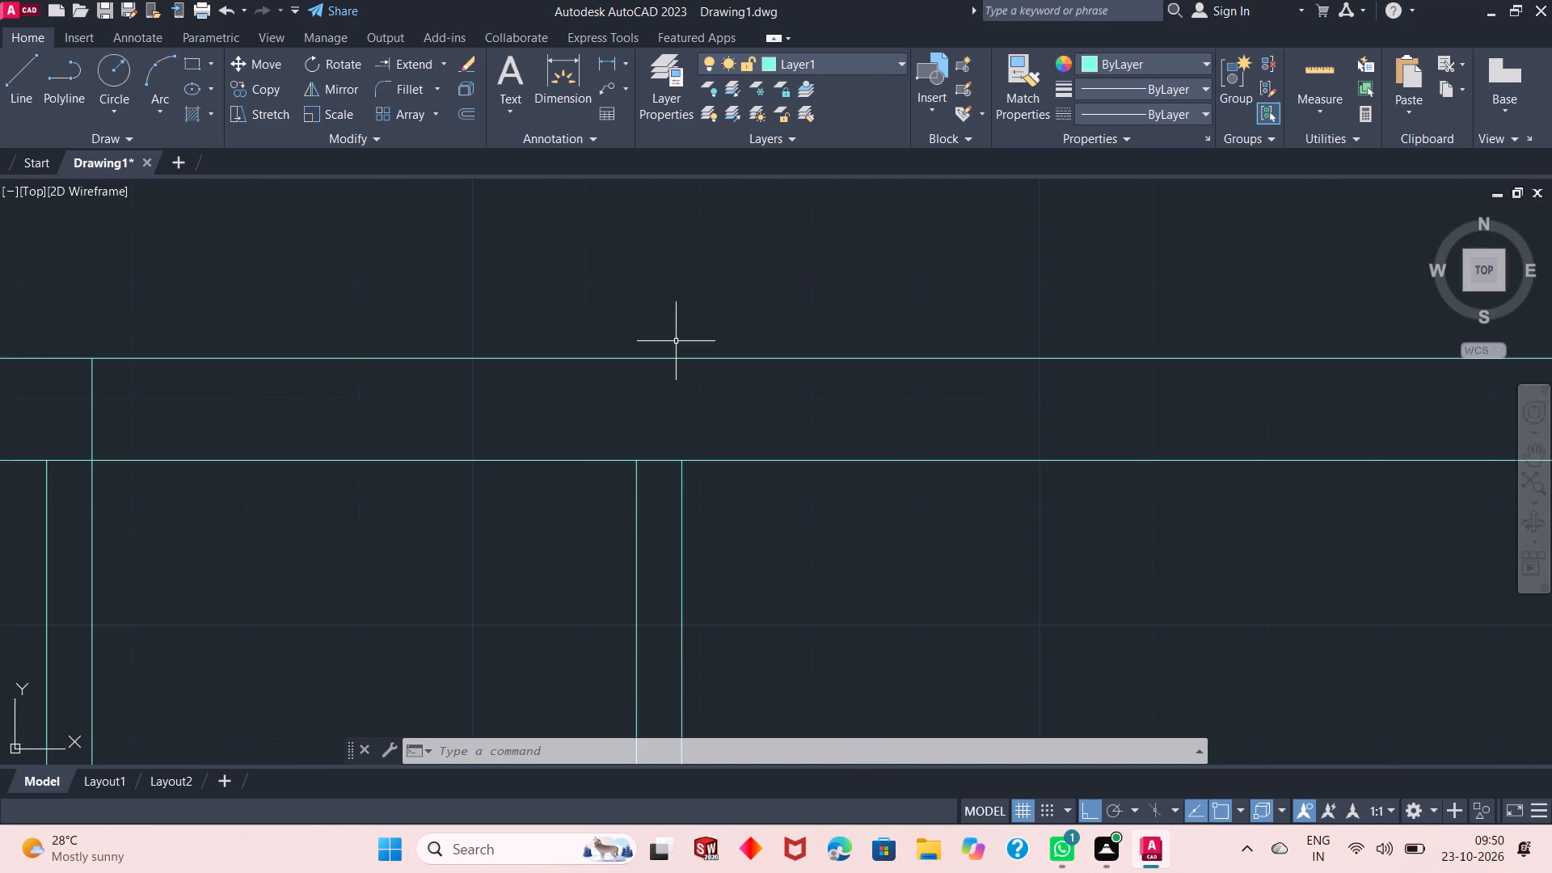
{"action": "scroll", "coordinate": [702, 421], "scroll_direction": "down", "scroll_amount": 2}
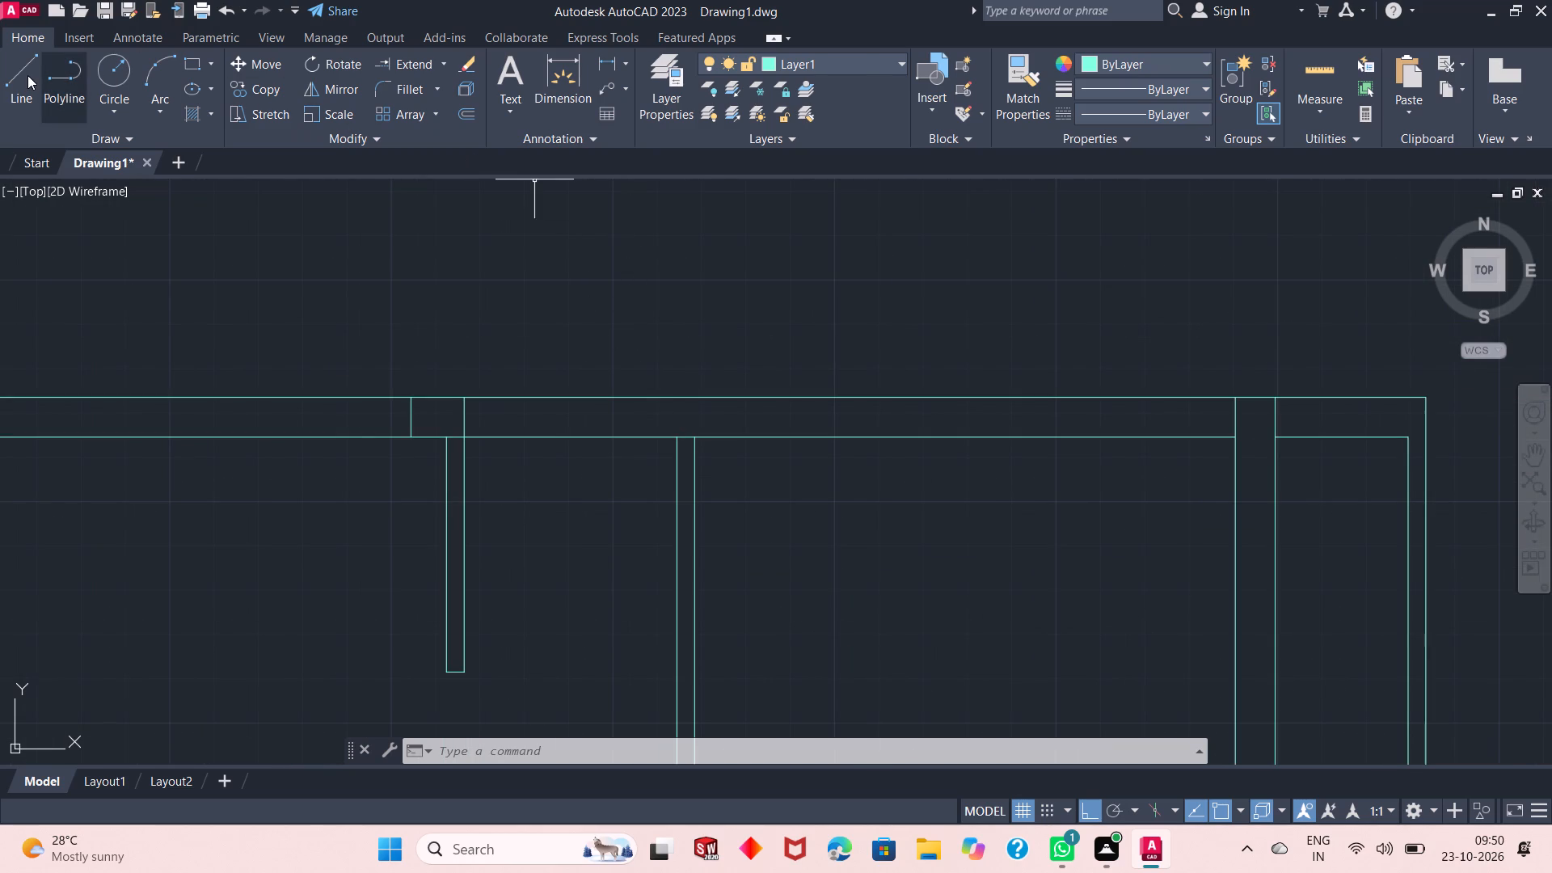
{"action": "left_click", "coordinate": [407, 61]}
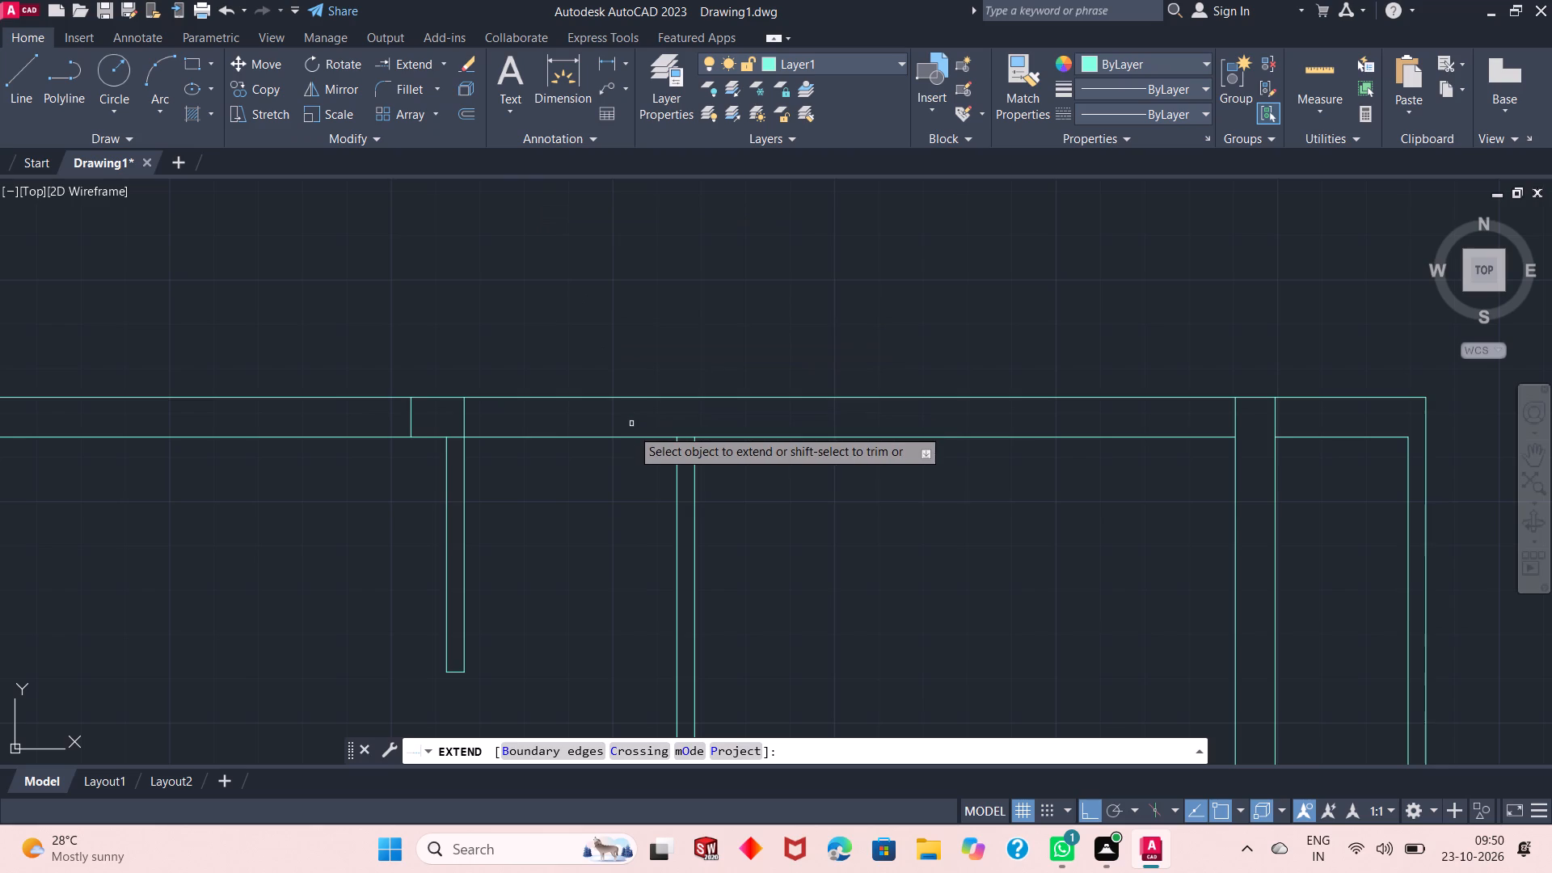
{"action": "left_click", "coordinate": [677, 449]}
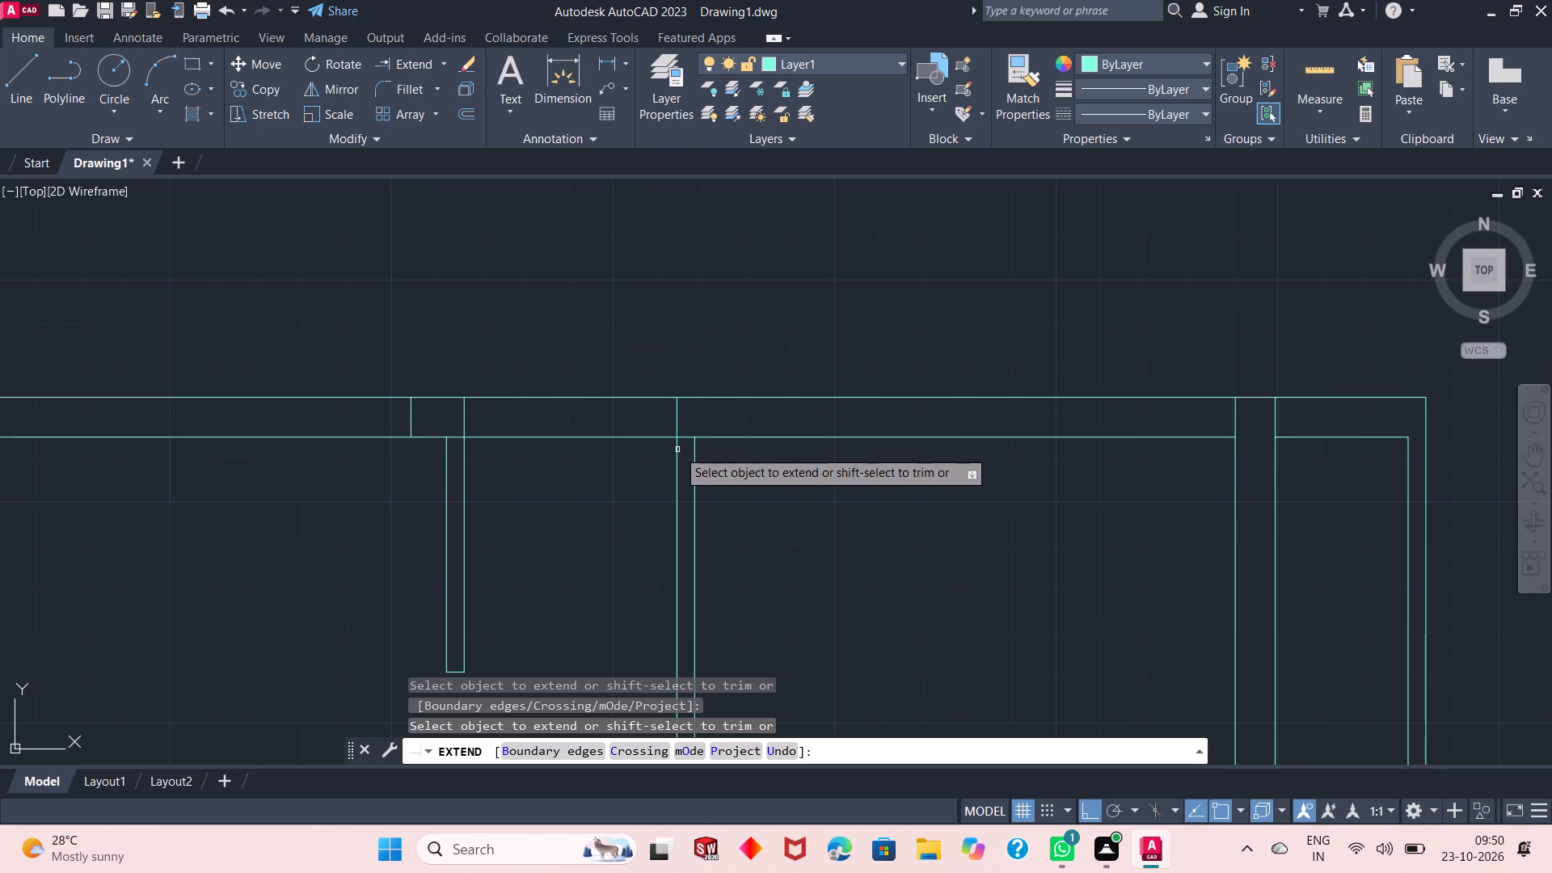
{"action": "right_click", "coordinate": [573, 283]}
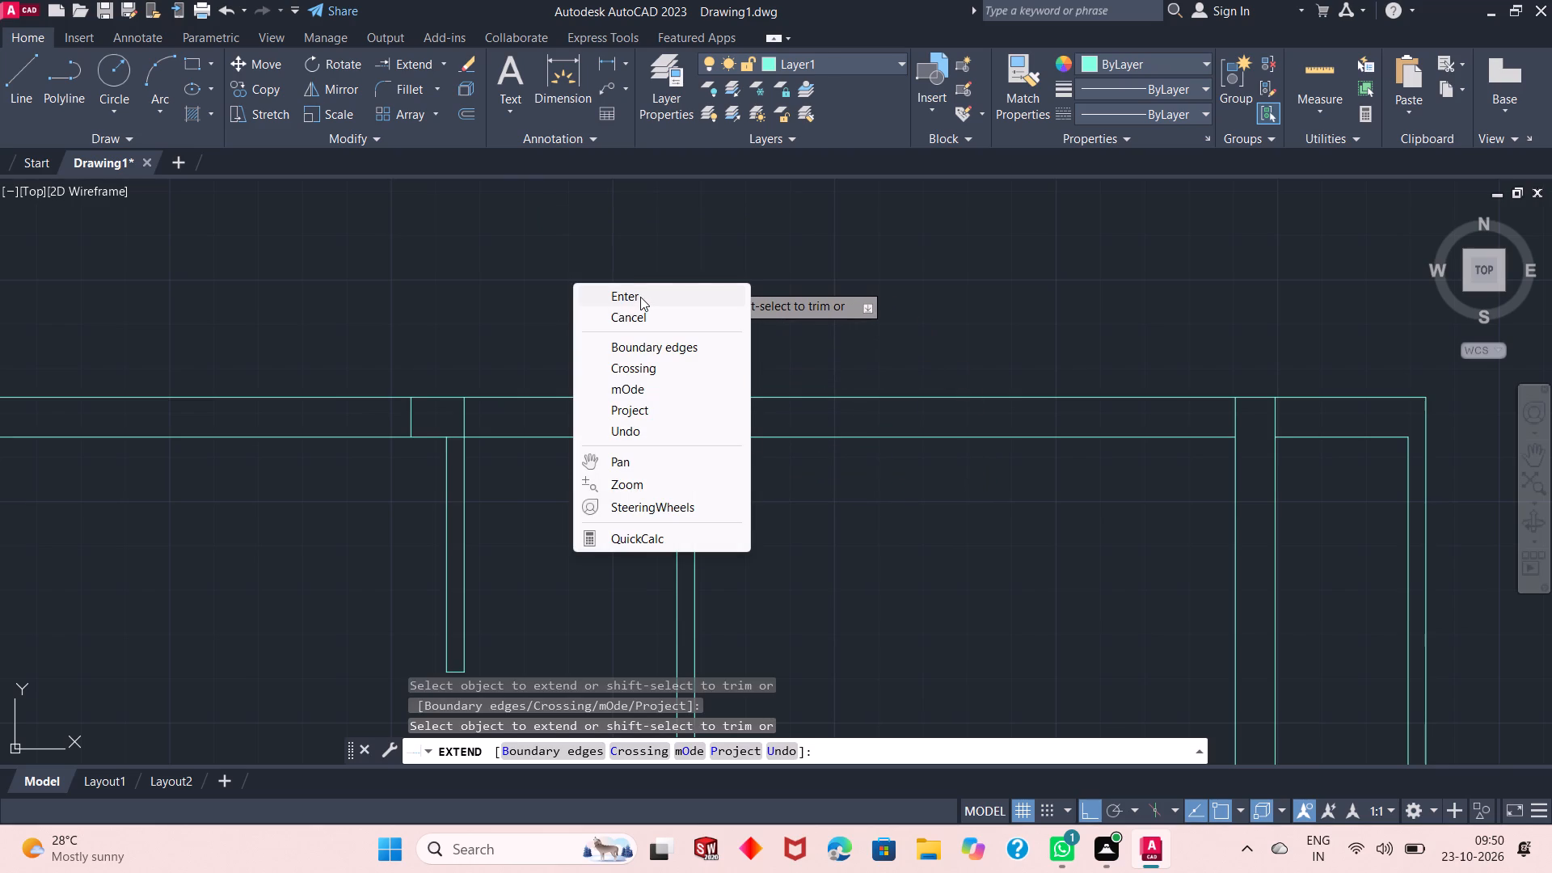
{"action": "left_click", "coordinate": [640, 297]}
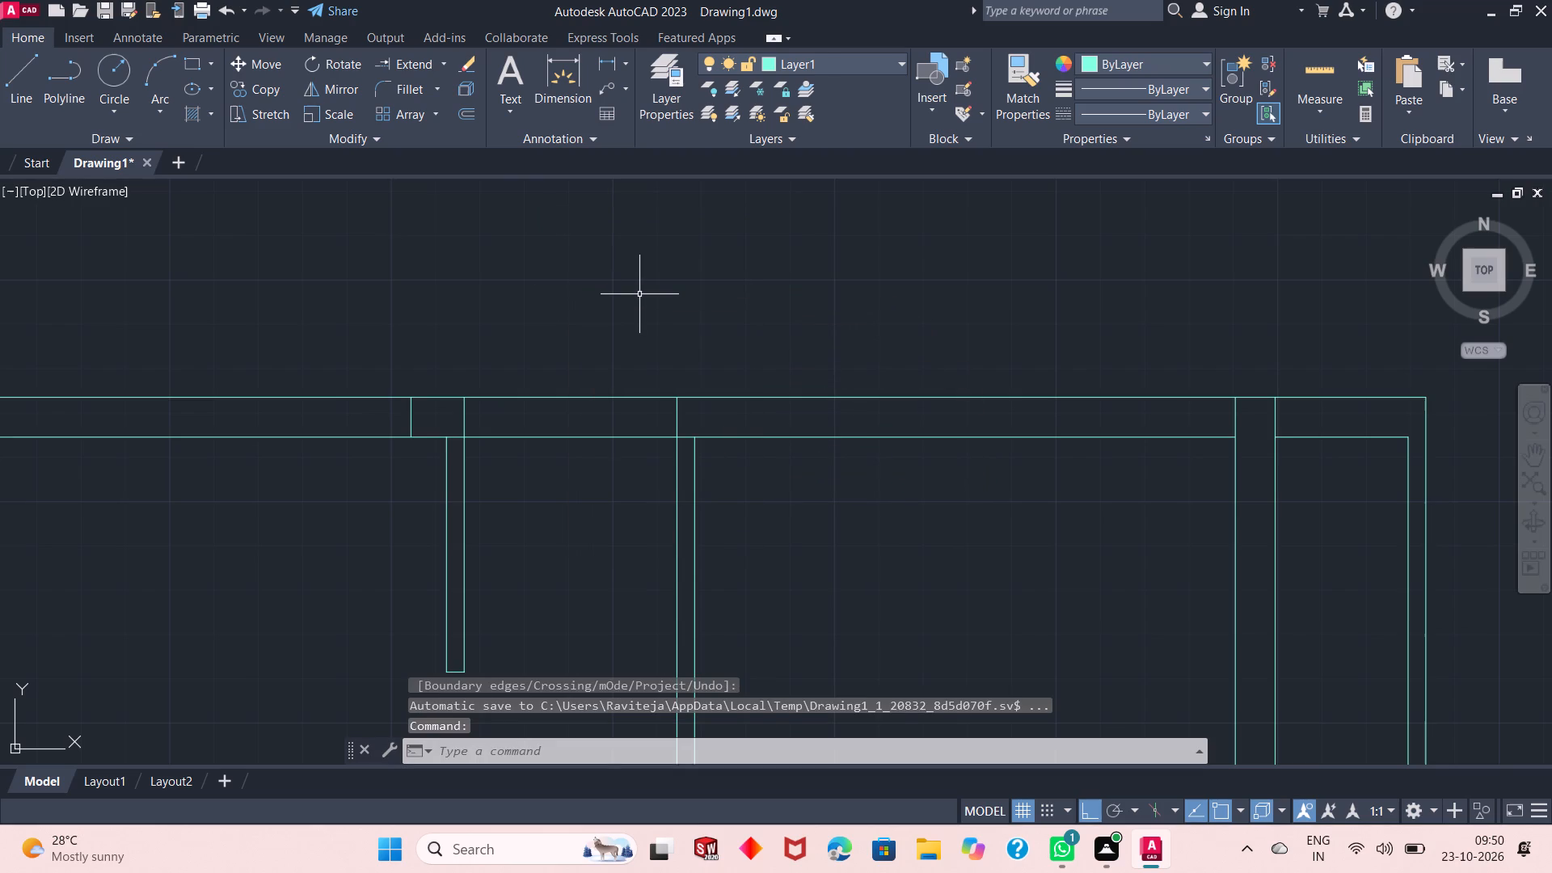
Draw a line 1' east along the north wall's outer face from the second partition's extended line, and down to the wall's inner face.
{"action": "left_click", "coordinate": [33, 80]}
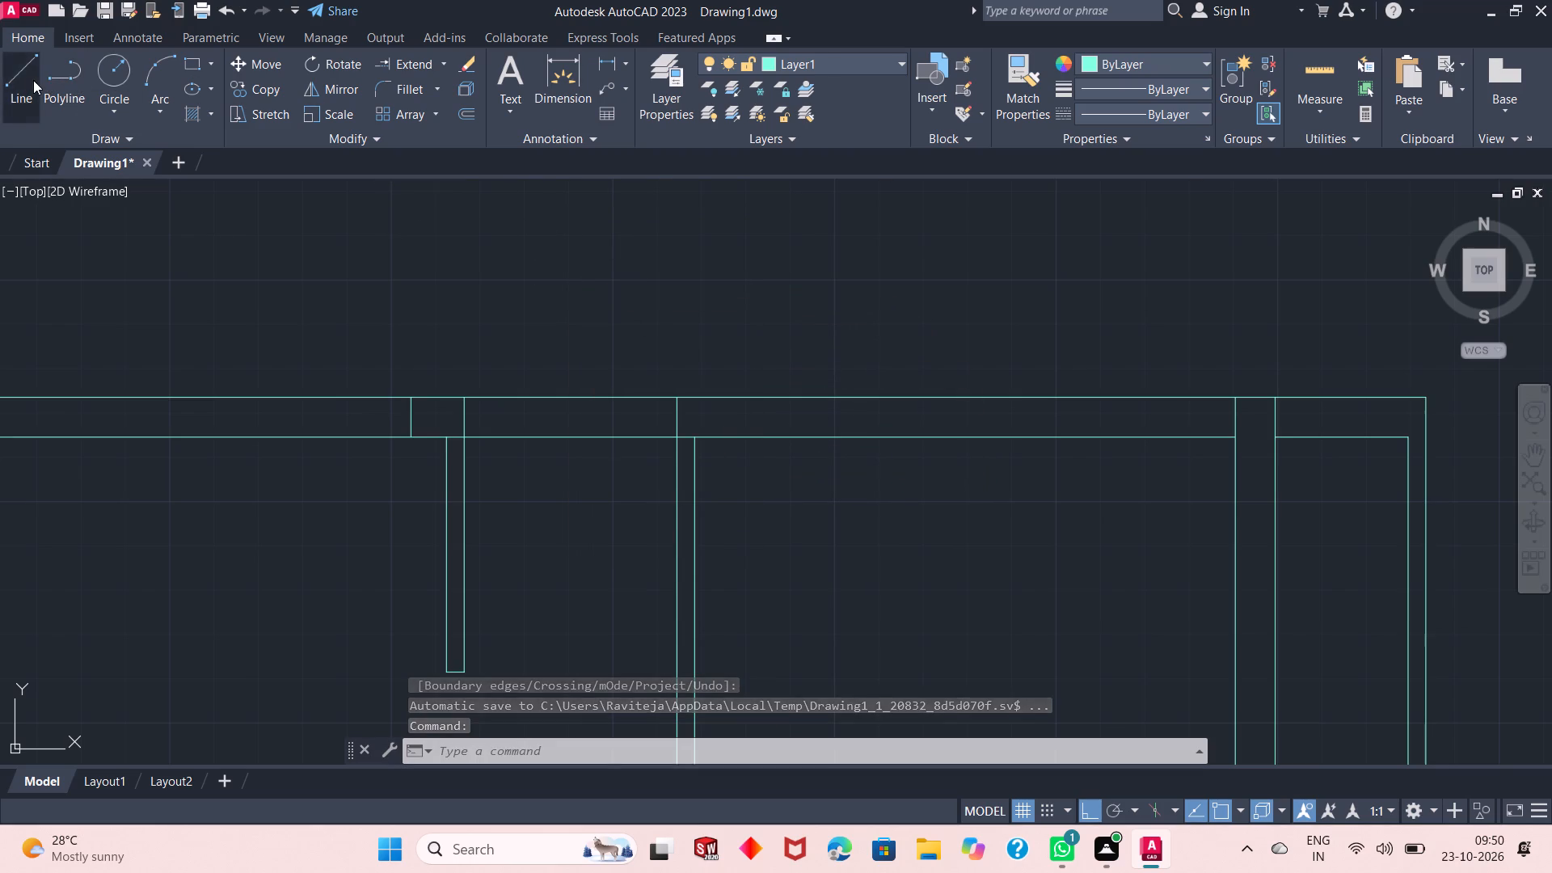
{"action": "left_click", "coordinate": [673, 401]}
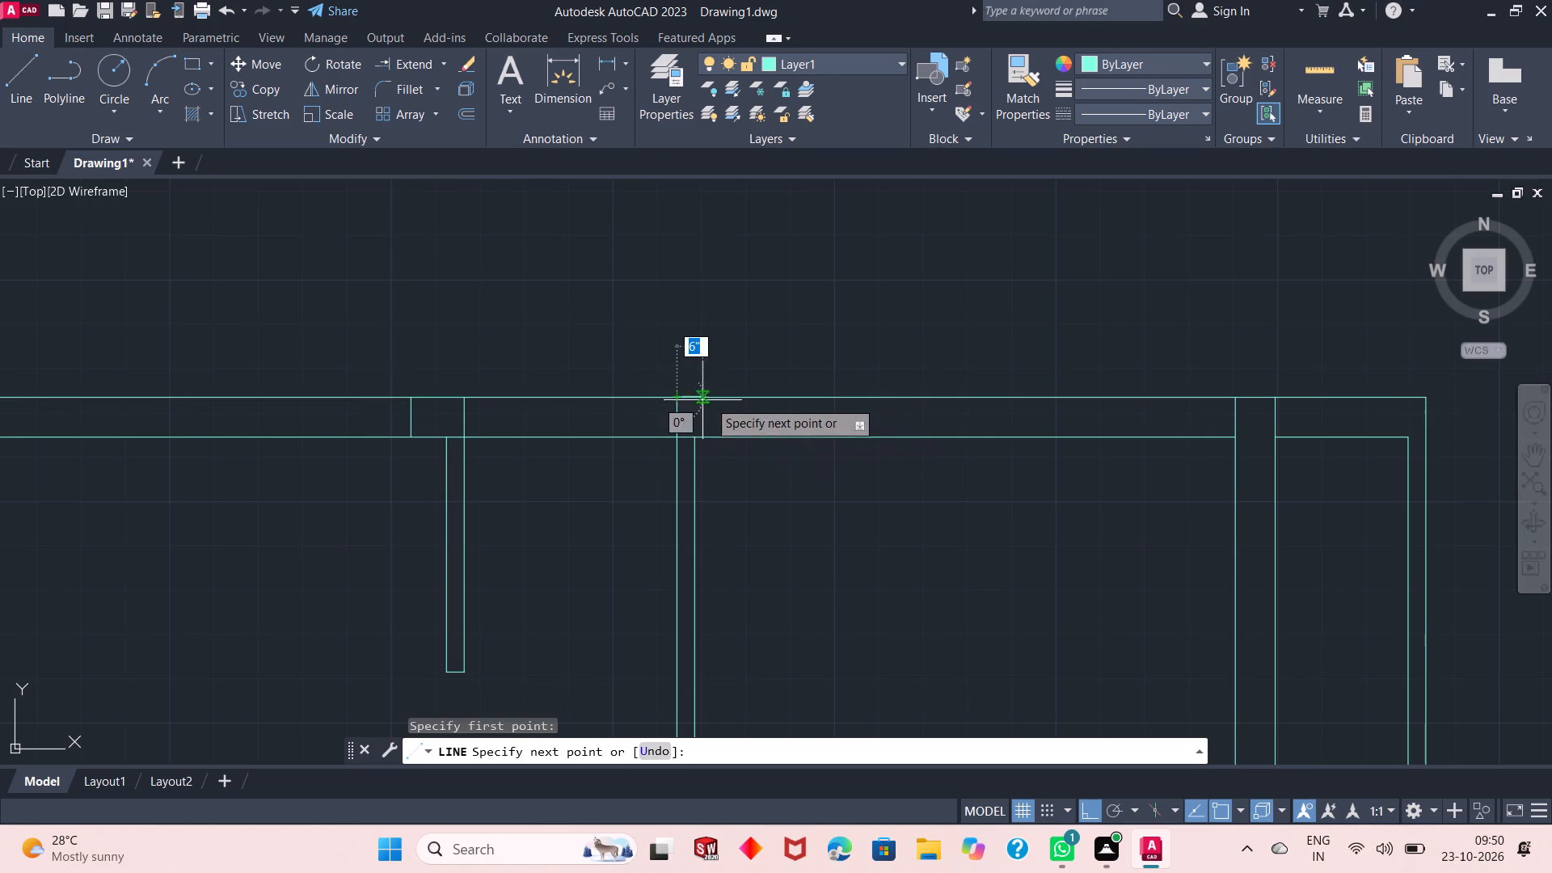
{"action": "type", "text": "1'"}
{"action": "key", "text": "Return"}
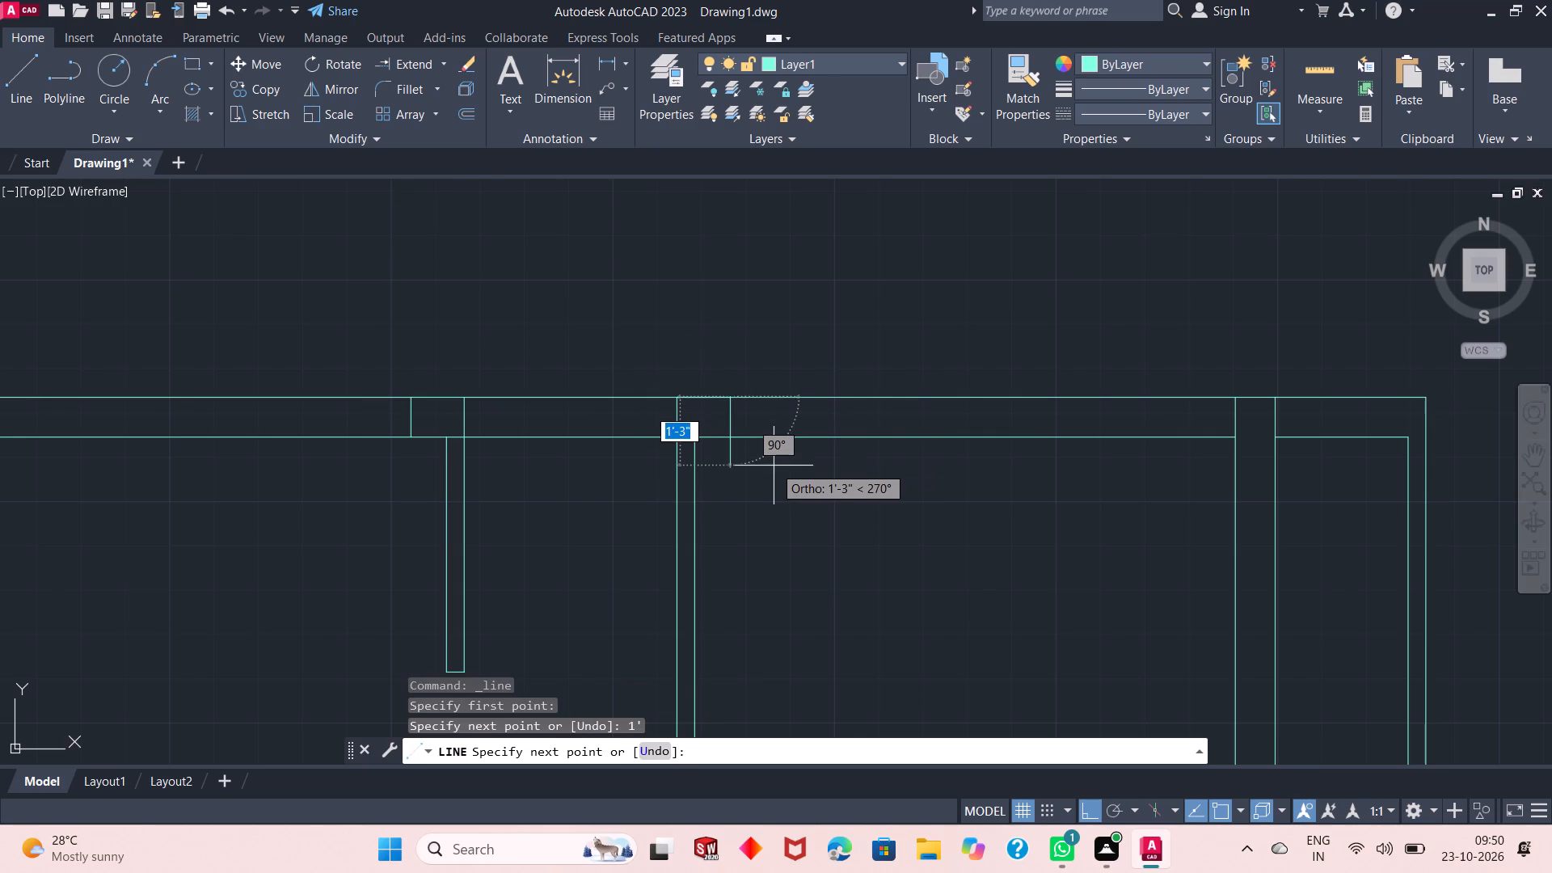
{"action": "left_click", "coordinate": [734, 435]}
{"action": "key", "text": "Escape"}
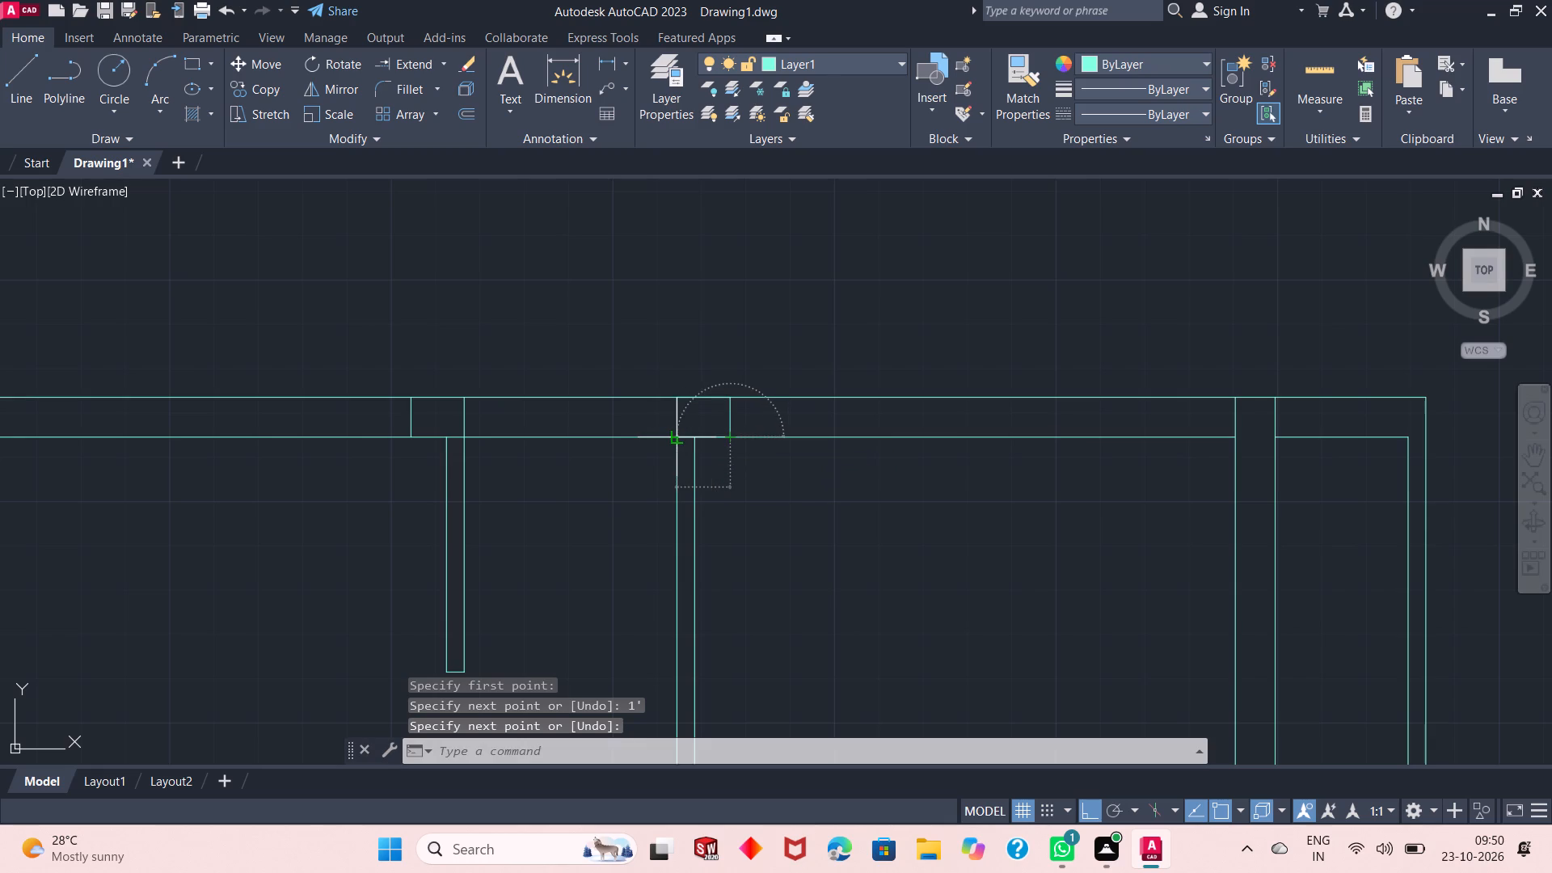
{"action": "key", "text": "Escape"}
Erase the 1' horizontal construction line overlapping the north wall's outer face east of the second partition's extended line.
{"action": "left_click", "coordinate": [702, 397]}
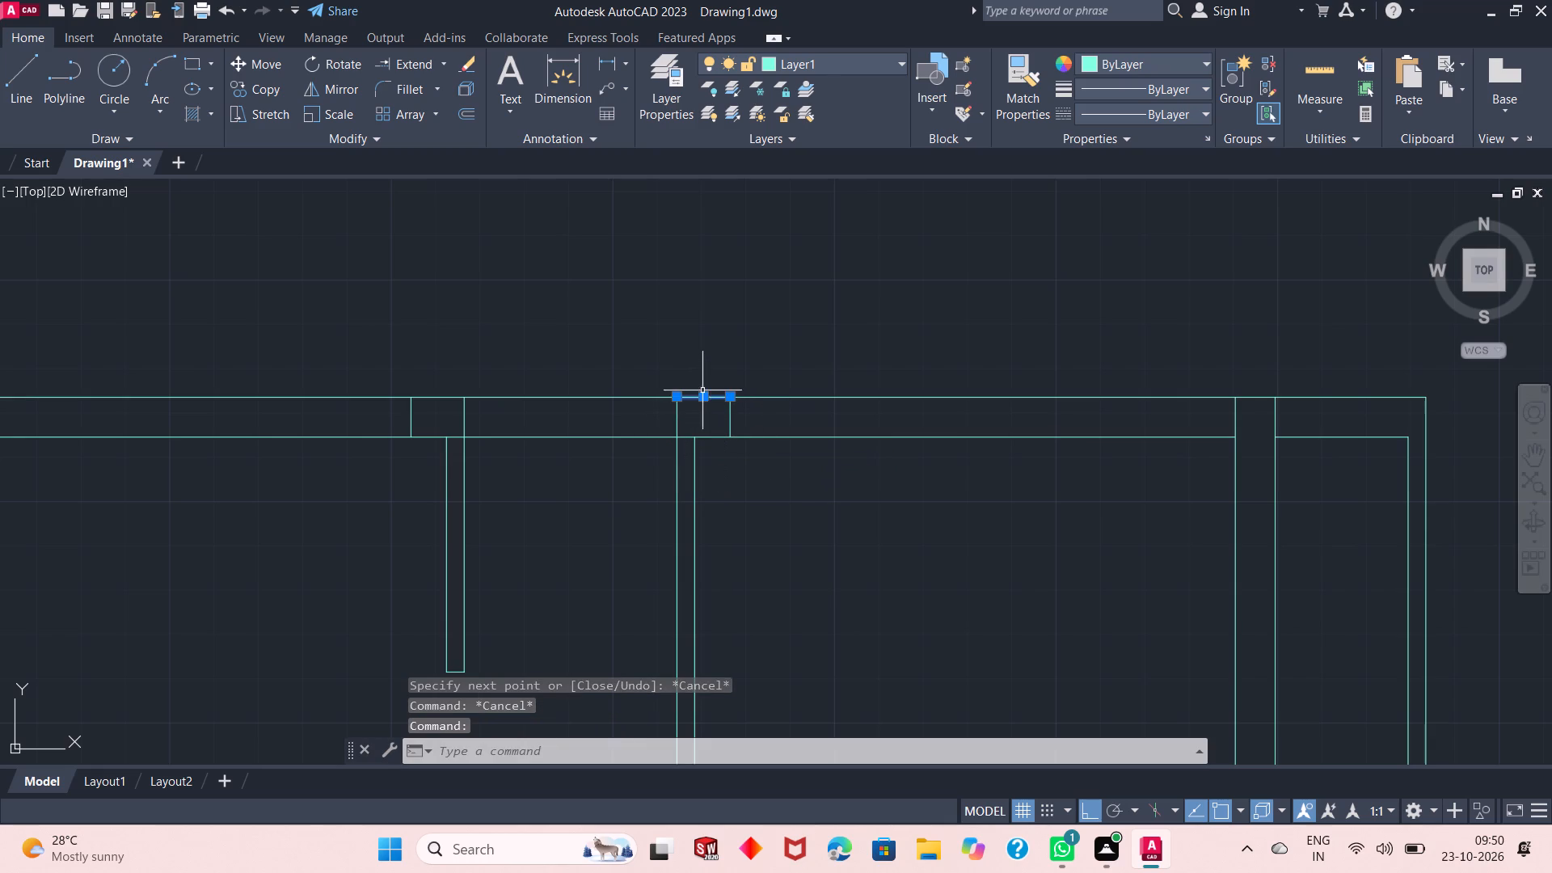
{"action": "right_click", "coordinate": [762, 323]}
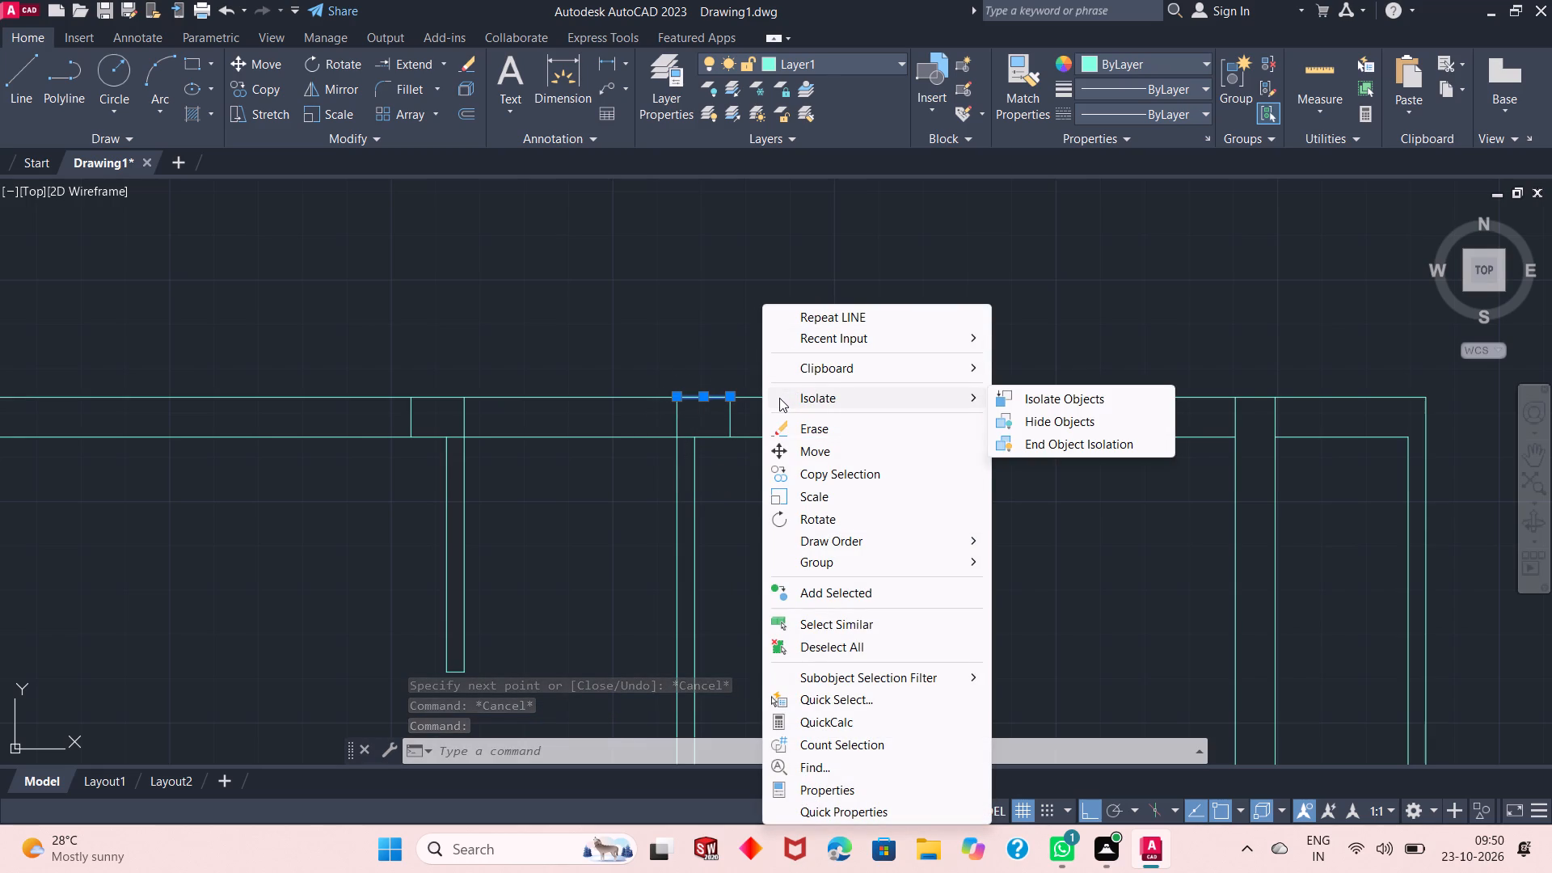
{"action": "left_click", "coordinate": [787, 421]}
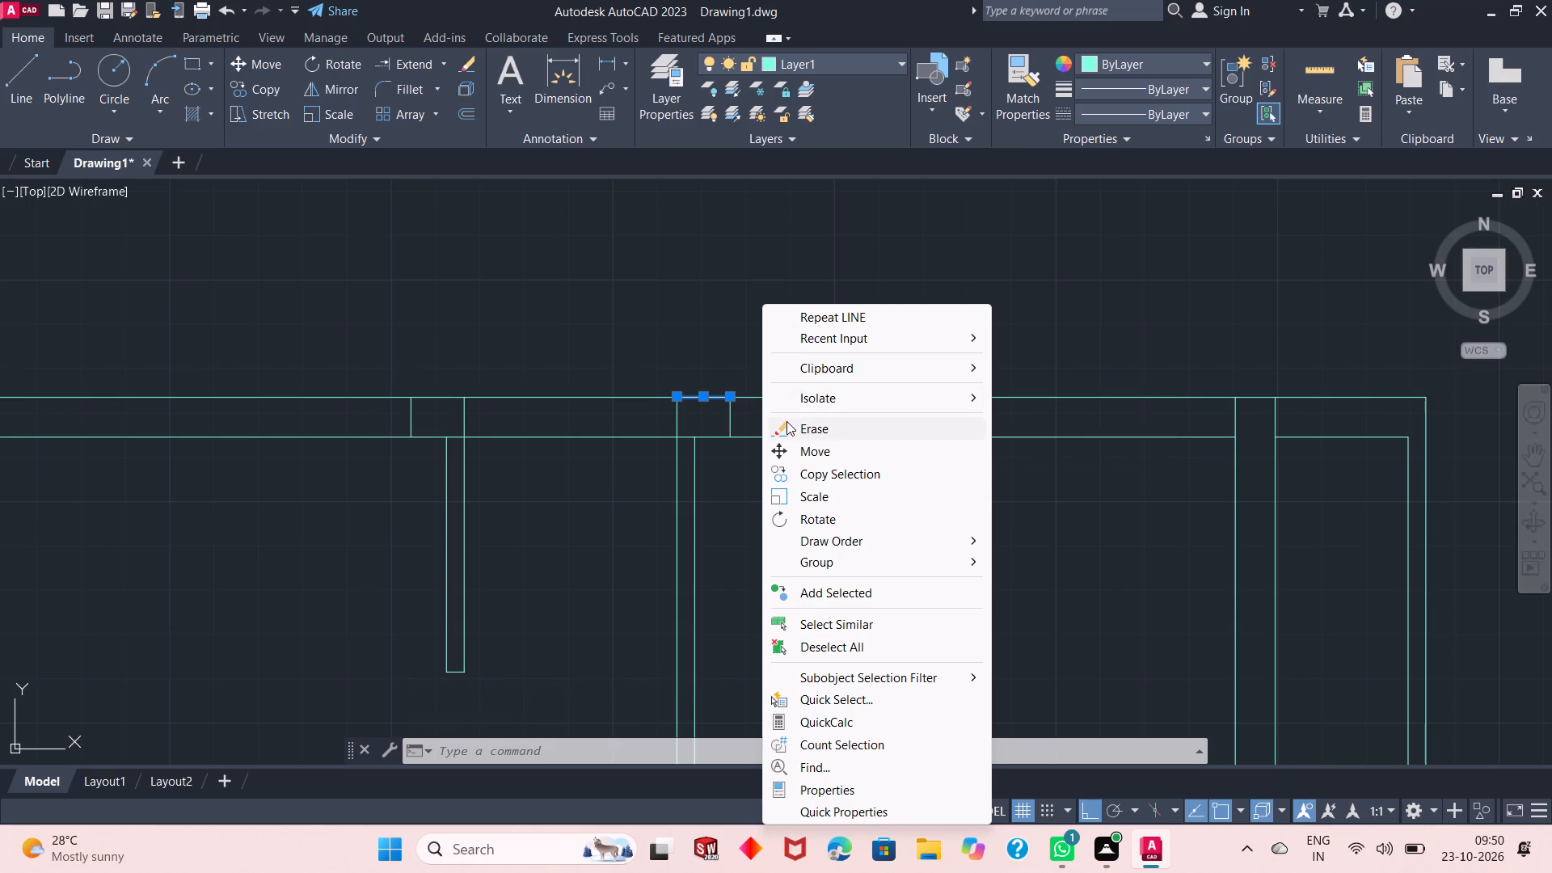
{"action": "key", "text": "Escape"}
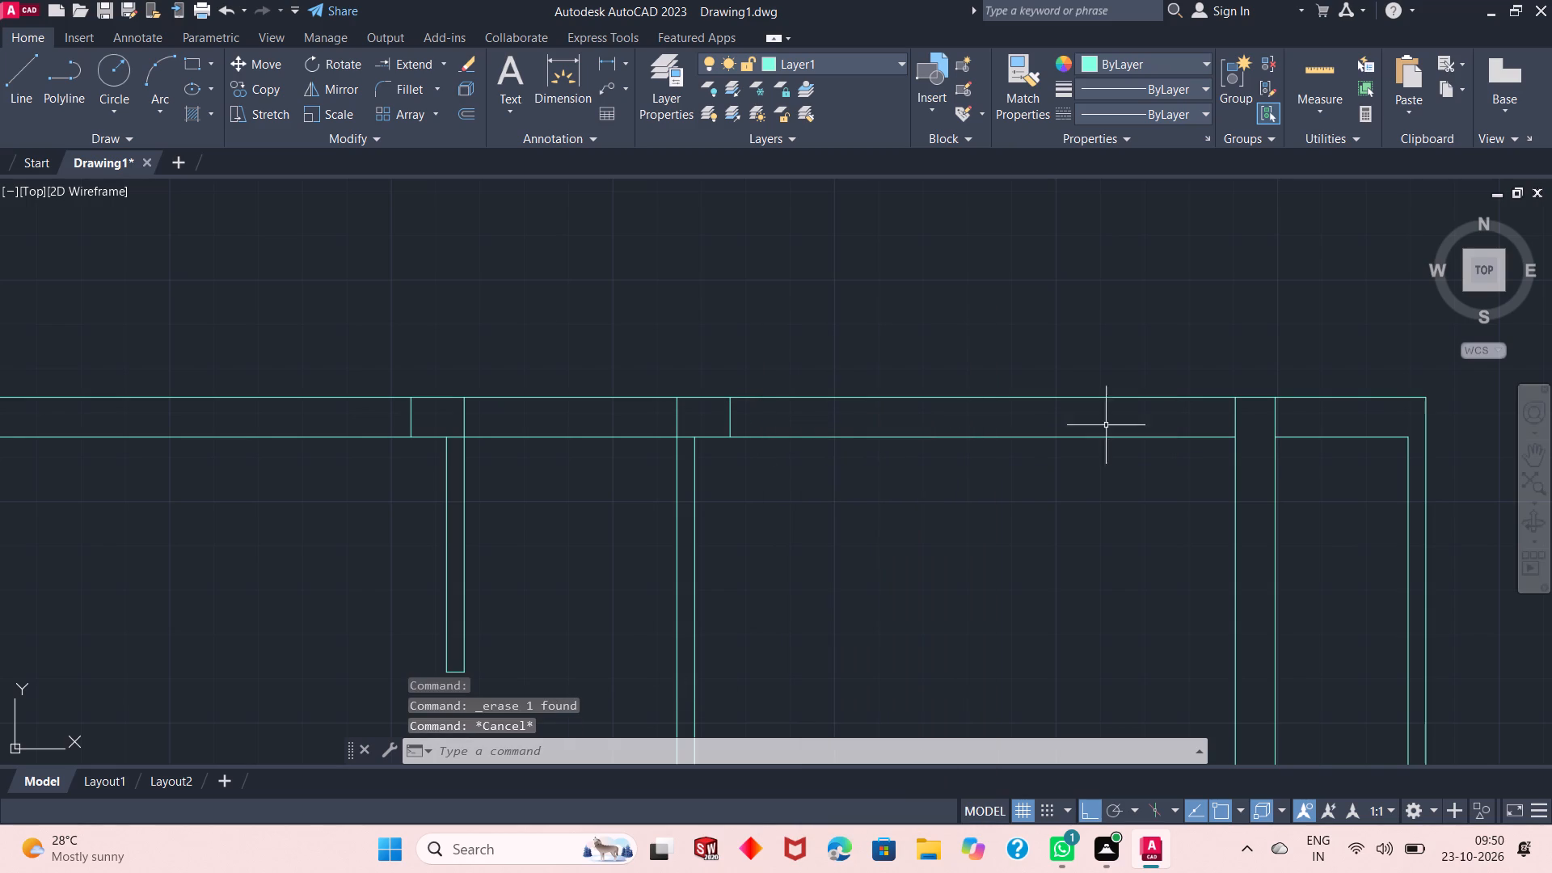
Draw a line 3" down the east house wall's inner face from the north wall's inner line, and across to the wall's outer face.
{"action": "scroll", "coordinate": [1325, 437], "scroll_direction": "up", "scroll_amount": 1}
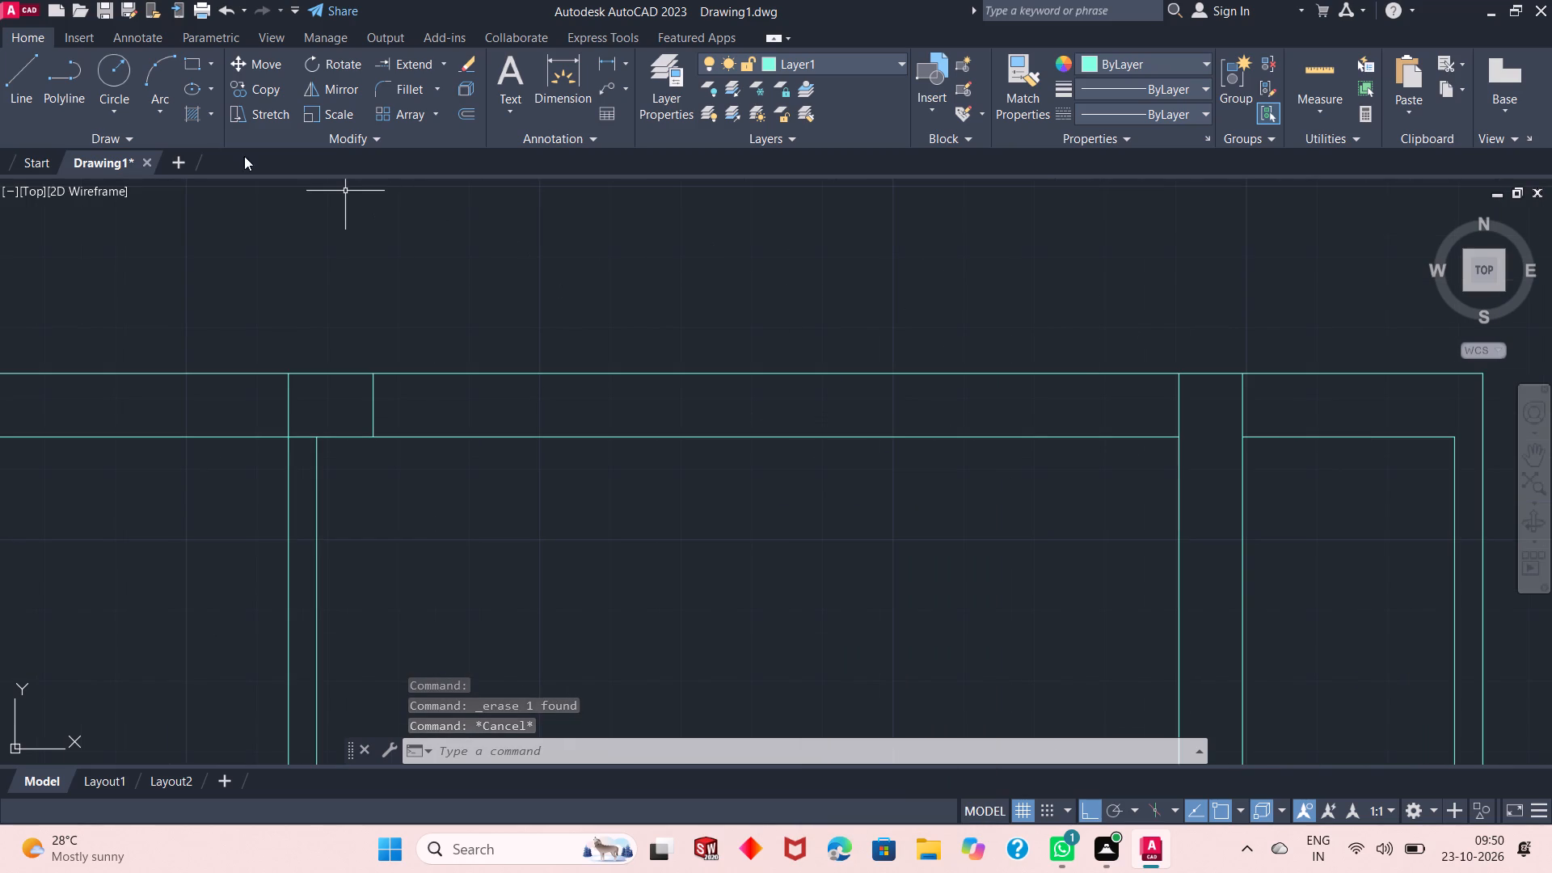
{"action": "left_click", "coordinate": [36, 101]}
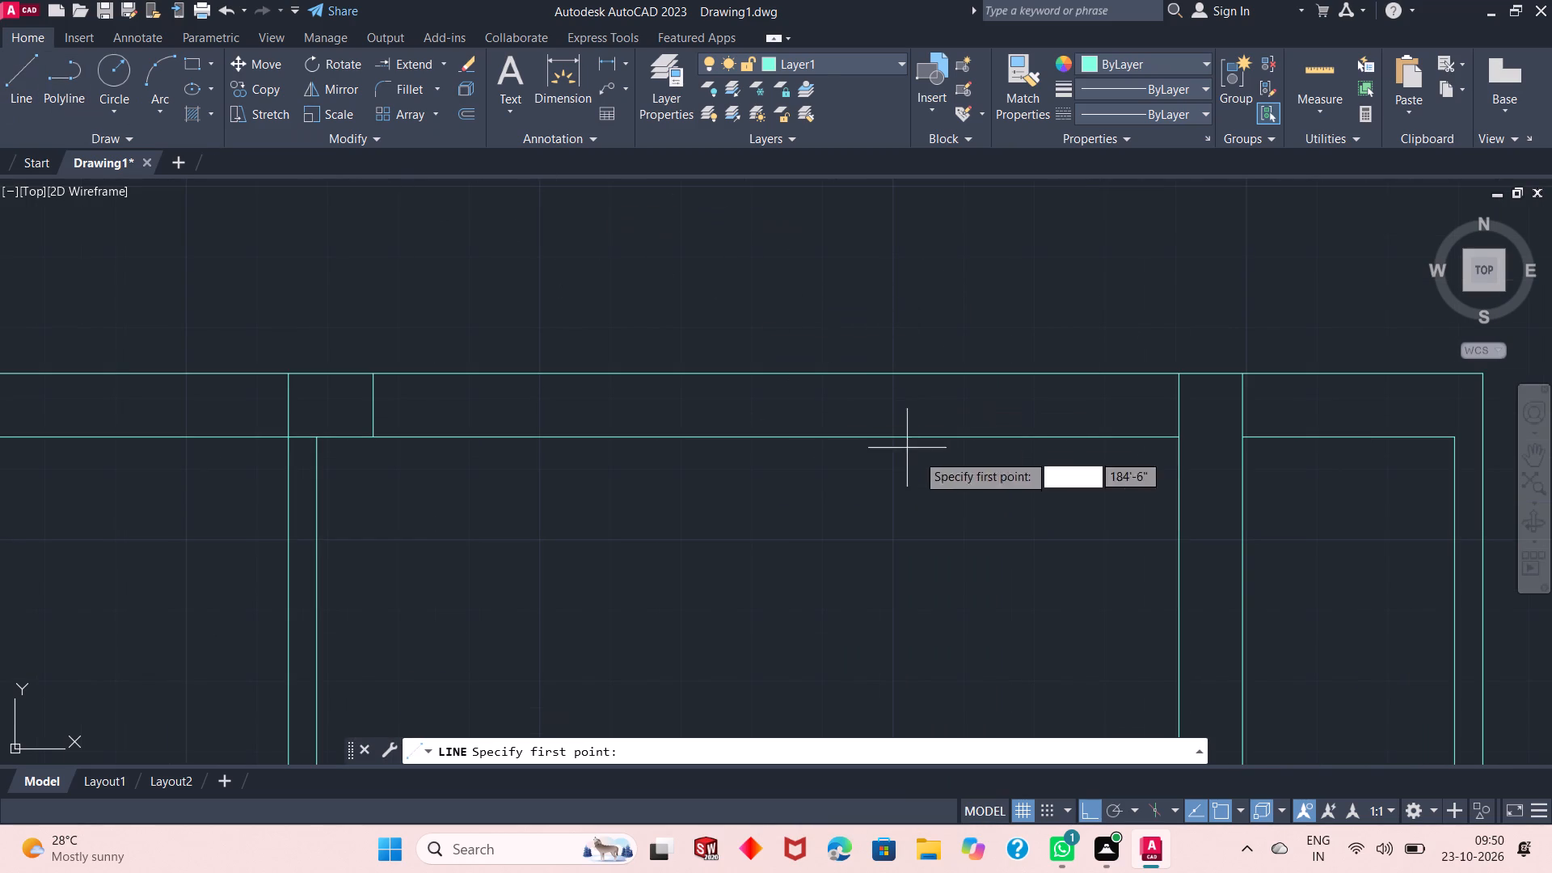
{"action": "left_click", "coordinate": [1183, 438]}
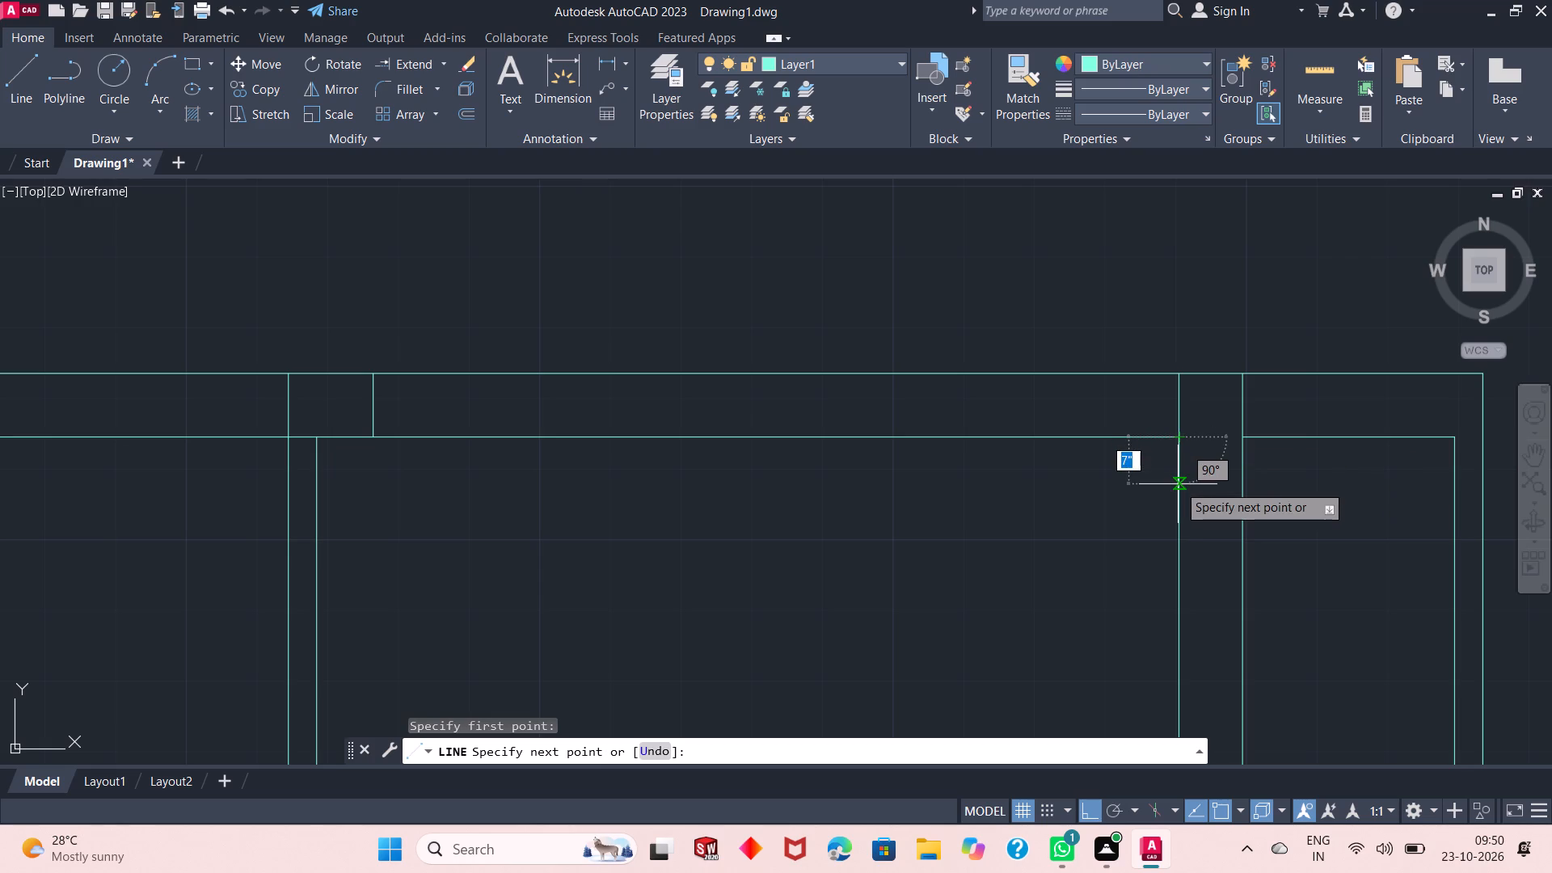
{"action": "type", "text": "3\""}
{"action": "key", "text": "Return"}
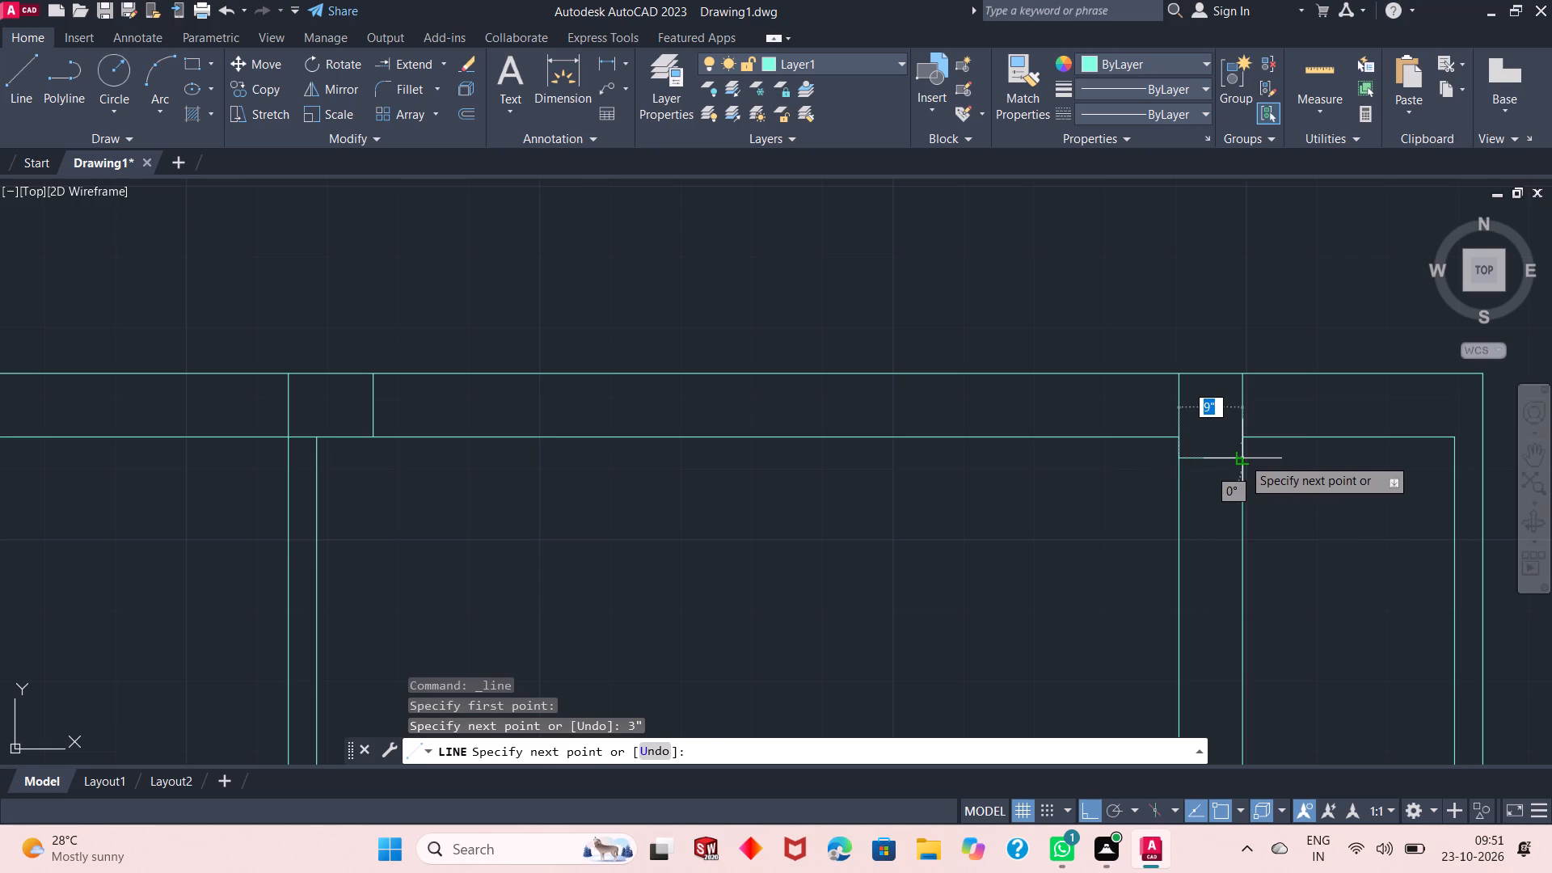
{"action": "left_click", "coordinate": [1241, 458]}
{"action": "key", "text": "Escape"}
Erase the short 3" construction line overlapping the east house wall's inner face at the northeast column.
{"action": "left_click", "coordinate": [1181, 446]}
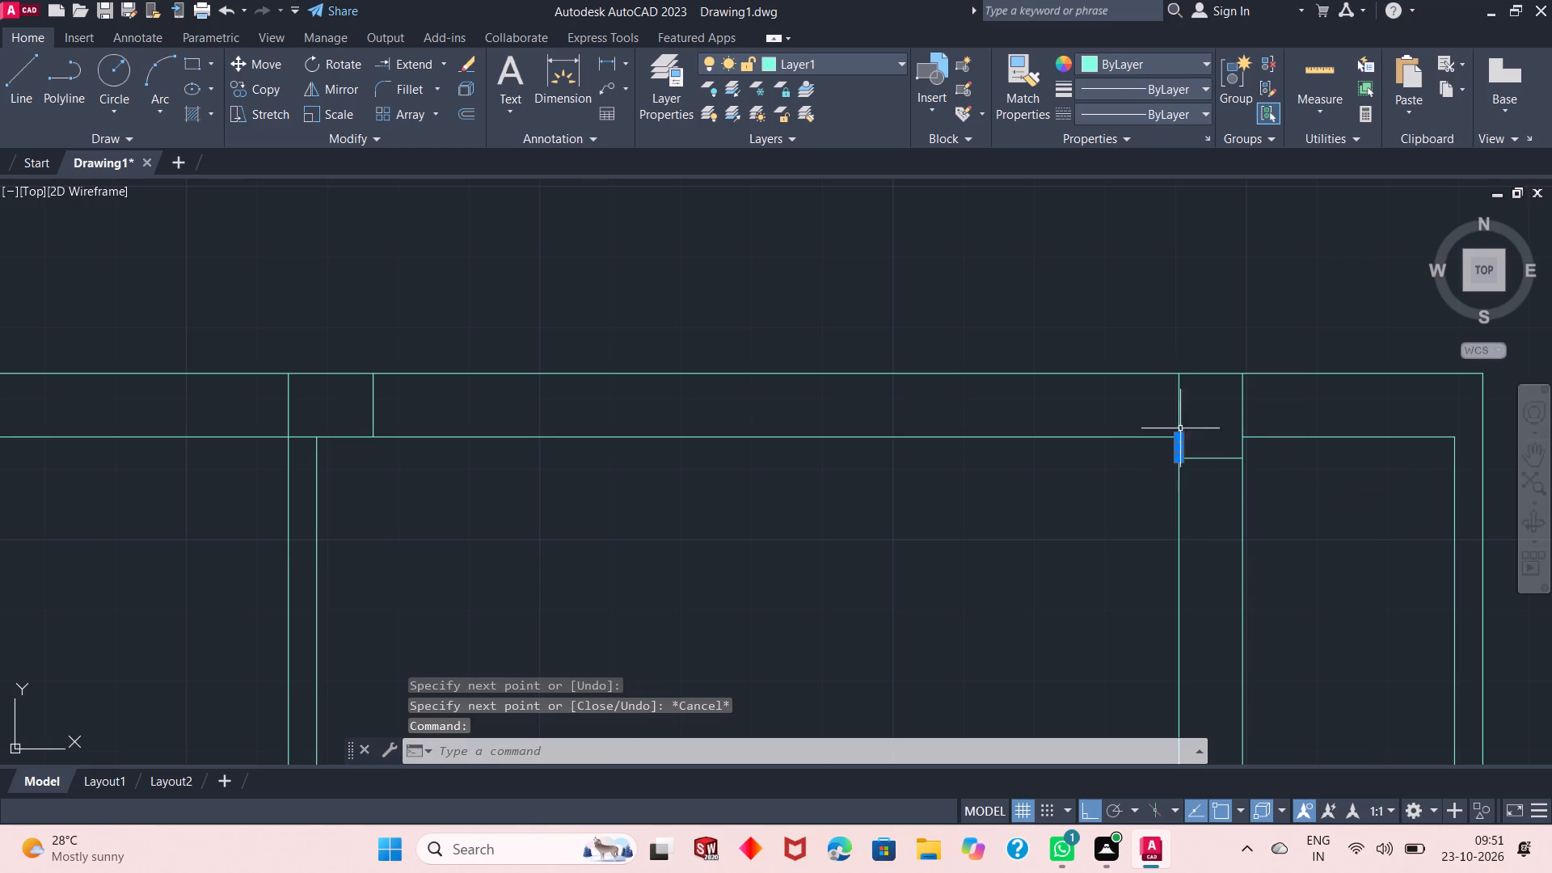
{"action": "right_click", "coordinate": [1134, 296]}
{"action": "left_click", "coordinate": [1214, 415]}
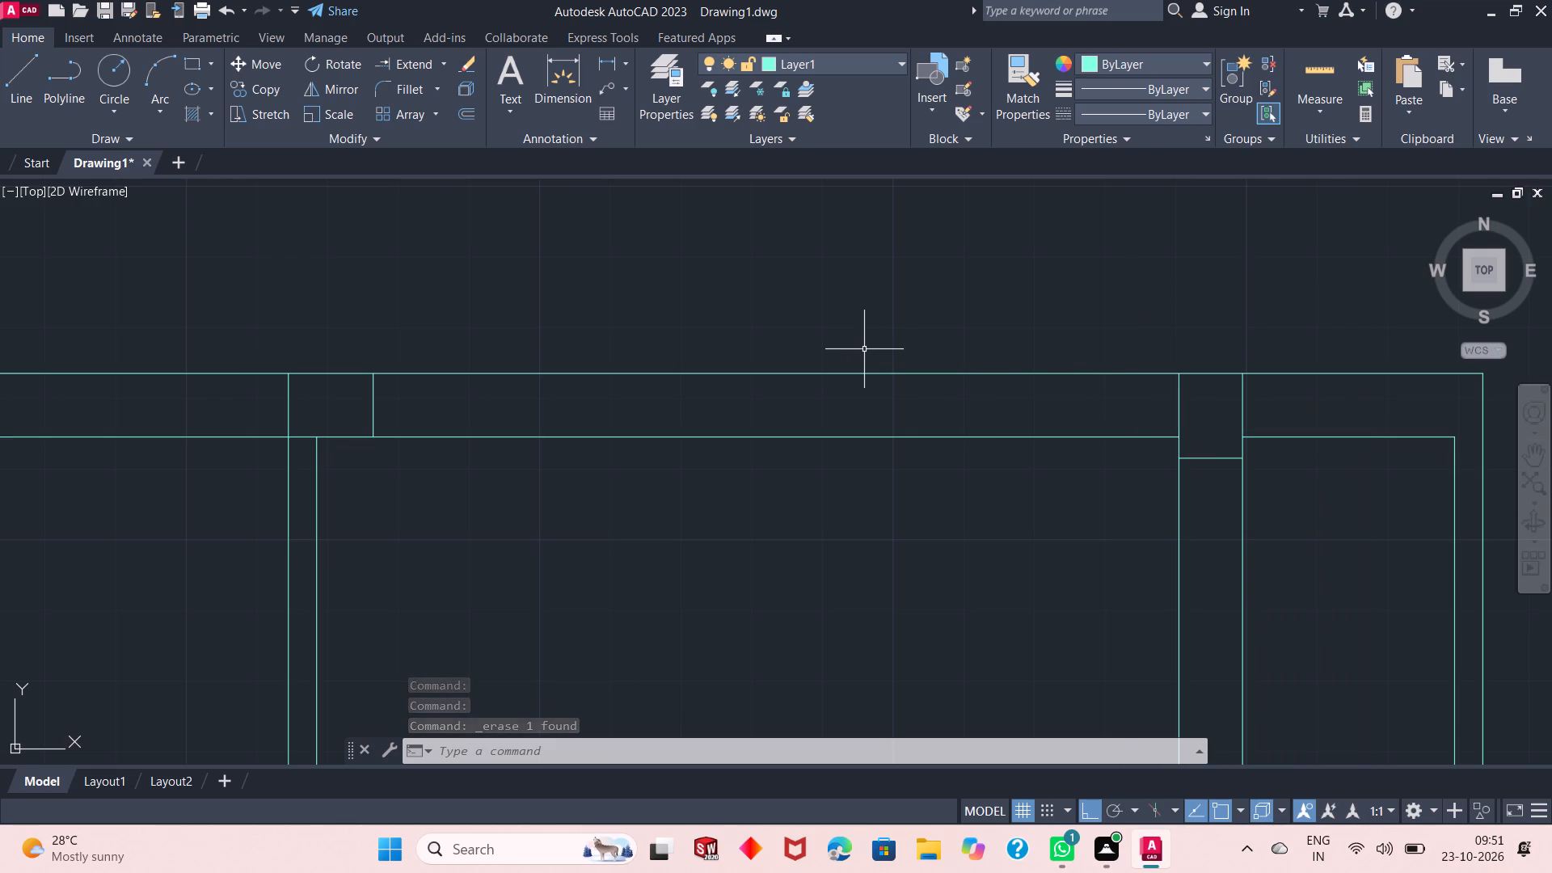
Extend the north face of the horizontal partition above the two small rooms west to the west house wall's outer face.
{"action": "scroll", "coordinate": [864, 349], "scroll_direction": "down", "scroll_amount": 3}
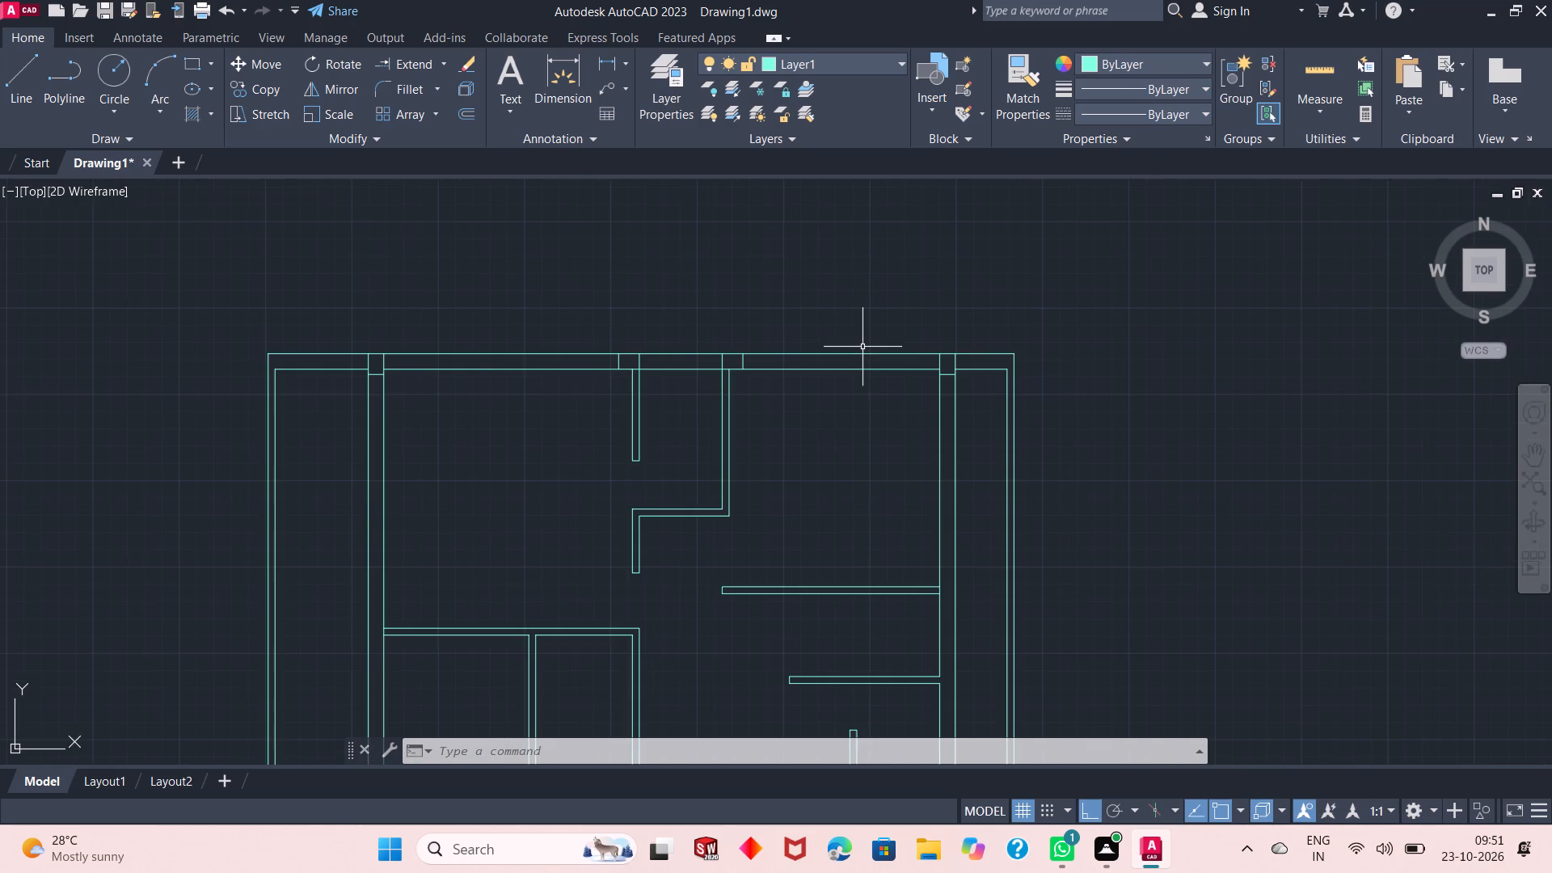
{"action": "scroll", "coordinate": [862, 347], "scroll_direction": "down", "scroll_amount": 1}
{"action": "scroll", "coordinate": [532, 498], "scroll_direction": "up", "scroll_amount": 1}
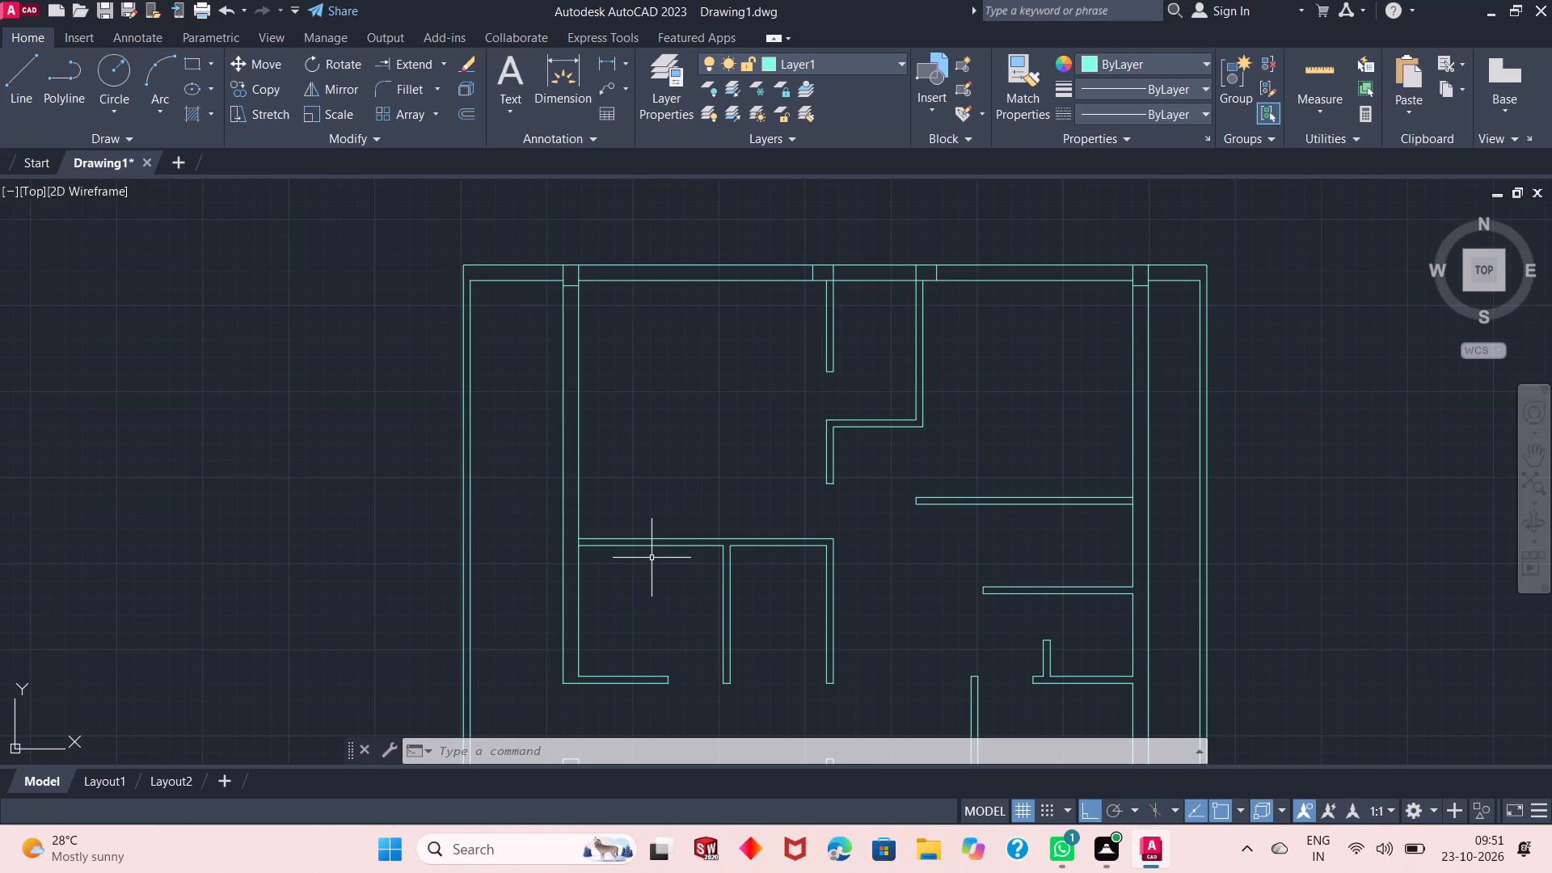
{"action": "scroll", "coordinate": [632, 603], "scroll_direction": "up", "scroll_amount": 2}
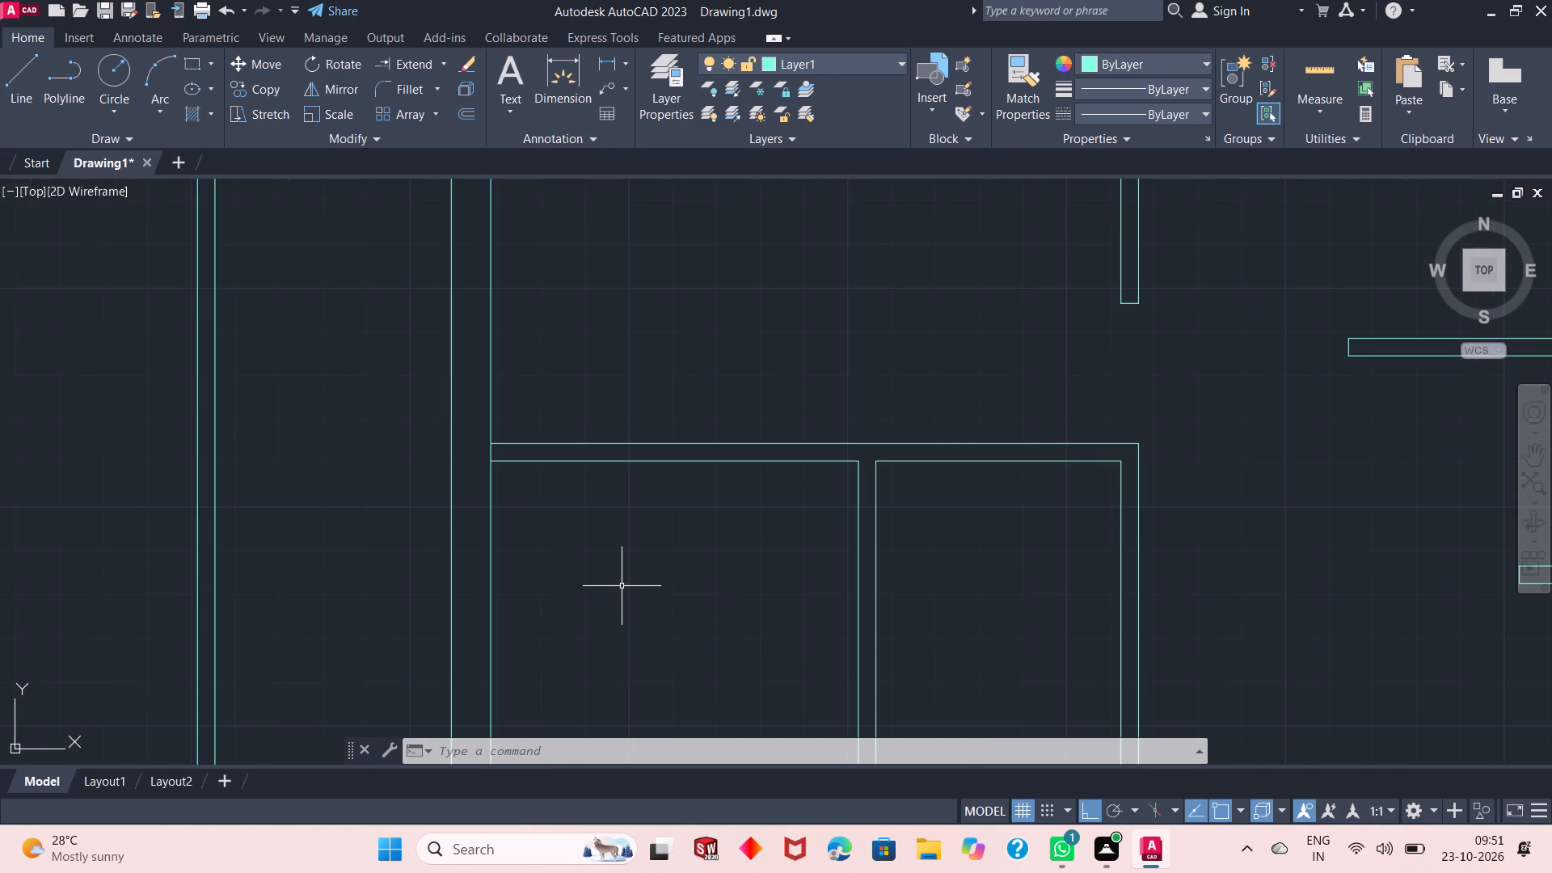
{"action": "left_click", "coordinate": [415, 56]}
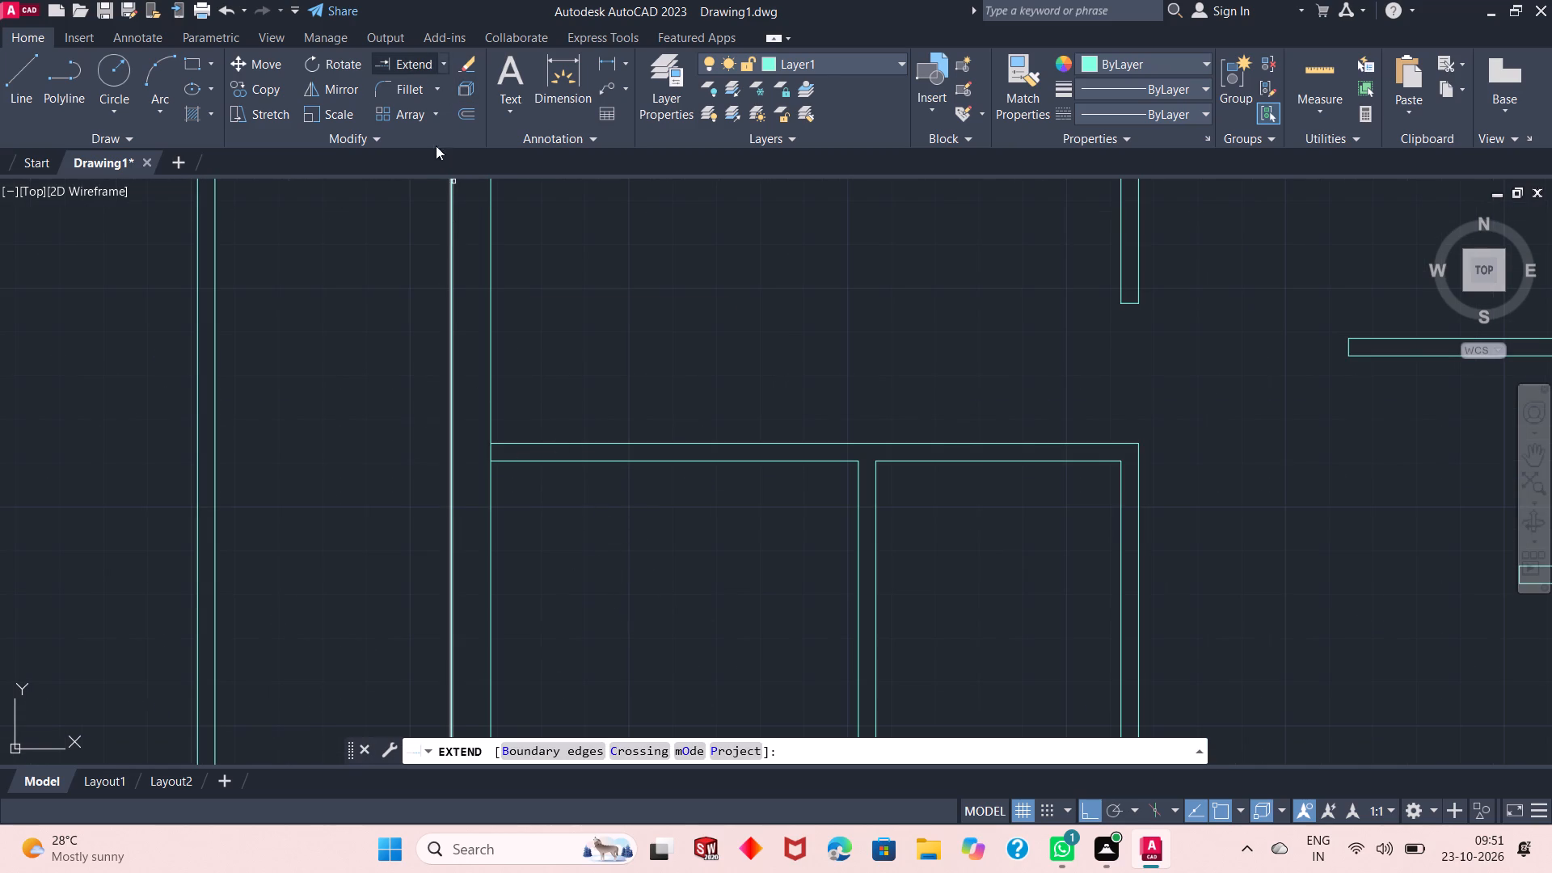
{"action": "left_click", "coordinate": [601, 441]}
{"action": "right_click", "coordinate": [594, 384]}
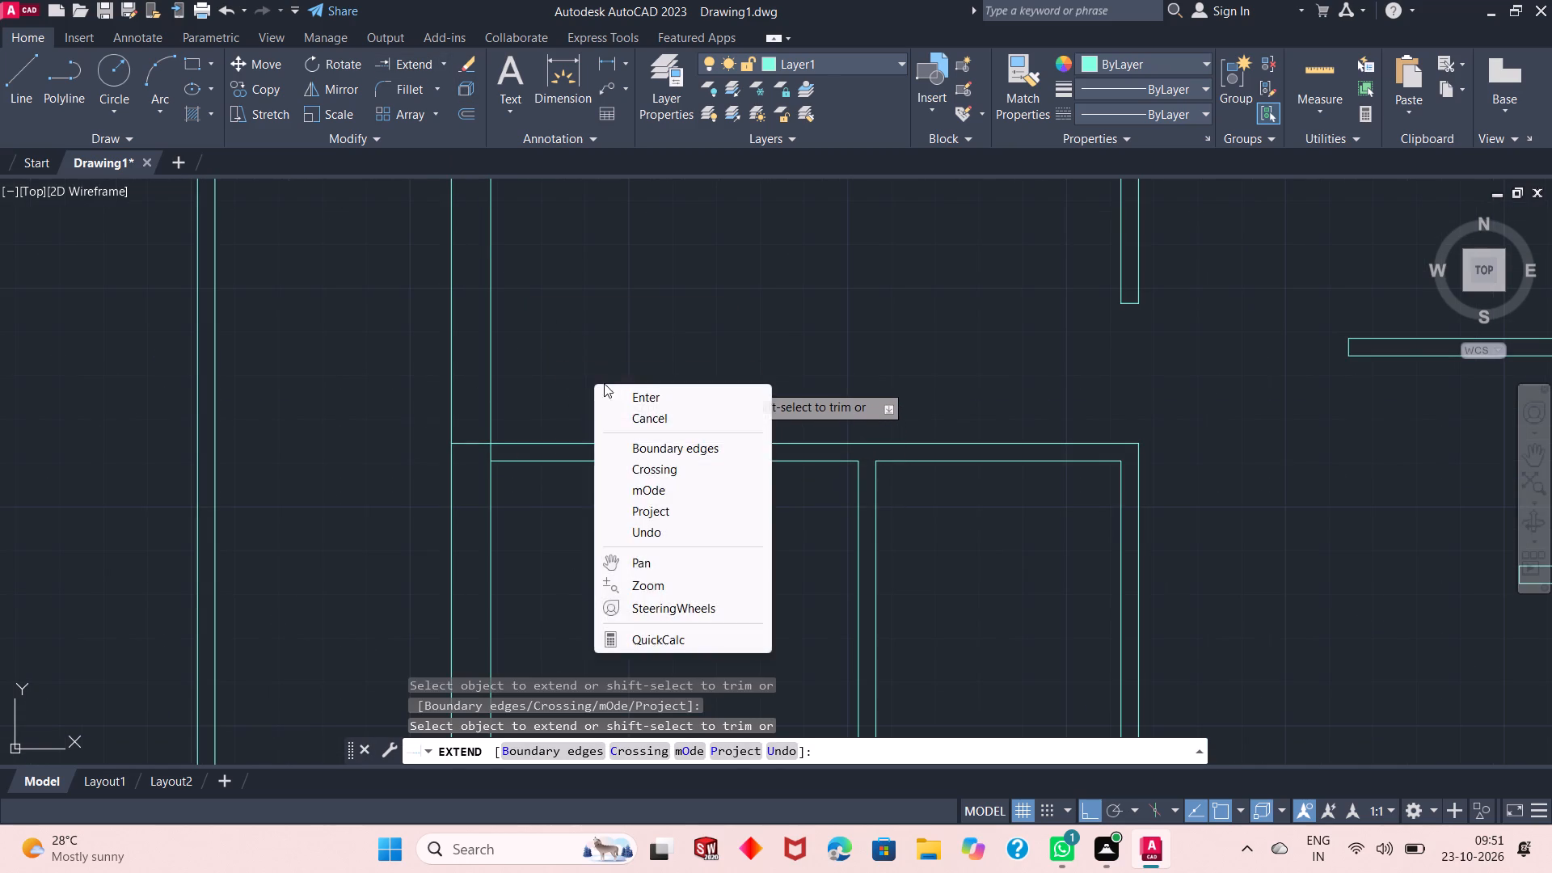
{"action": "left_click", "coordinate": [617, 387]}
Draw a line 1' down the west house wall's outer face from the extended partition line, and across to the wall's inner face.
{"action": "left_click", "coordinate": [7, 104]}
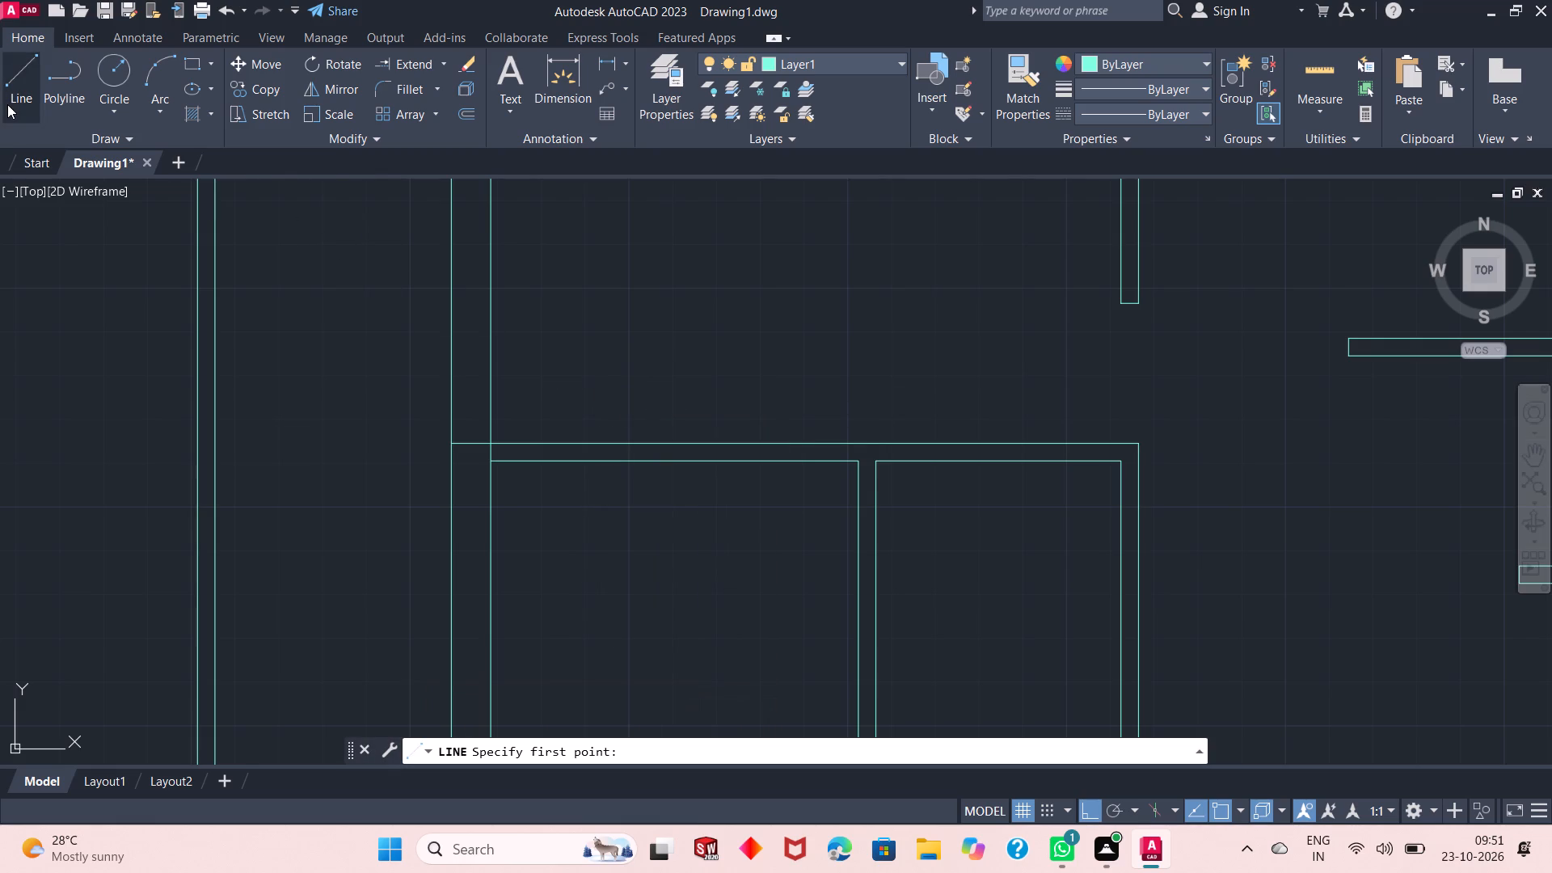
{"action": "left_click", "coordinate": [450, 444]}
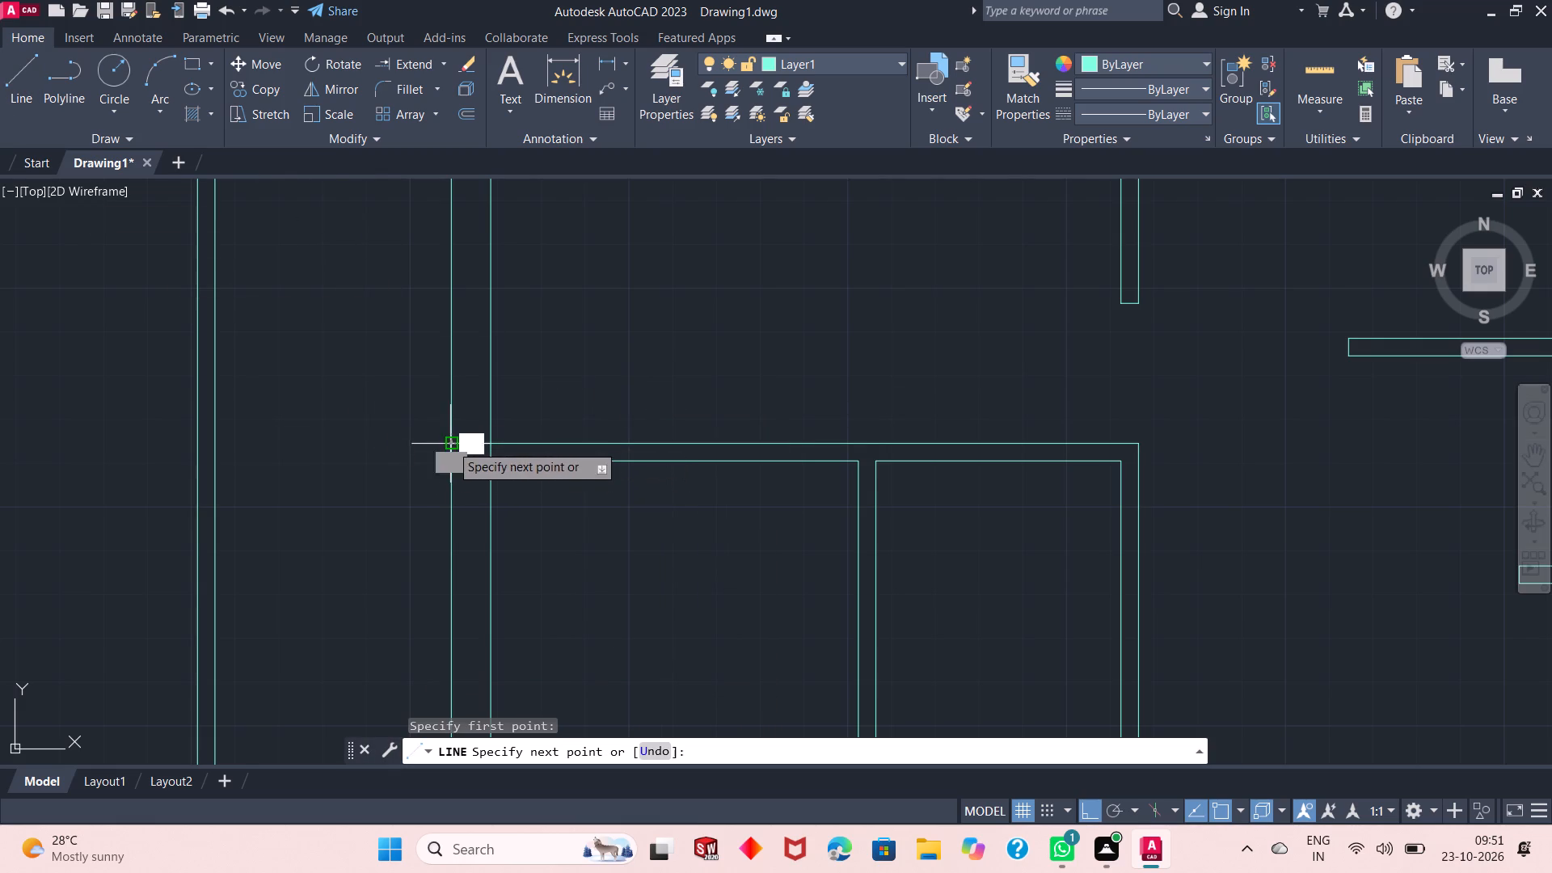
{"action": "type", "text": "1'"}
{"action": "key", "text": "Return"}
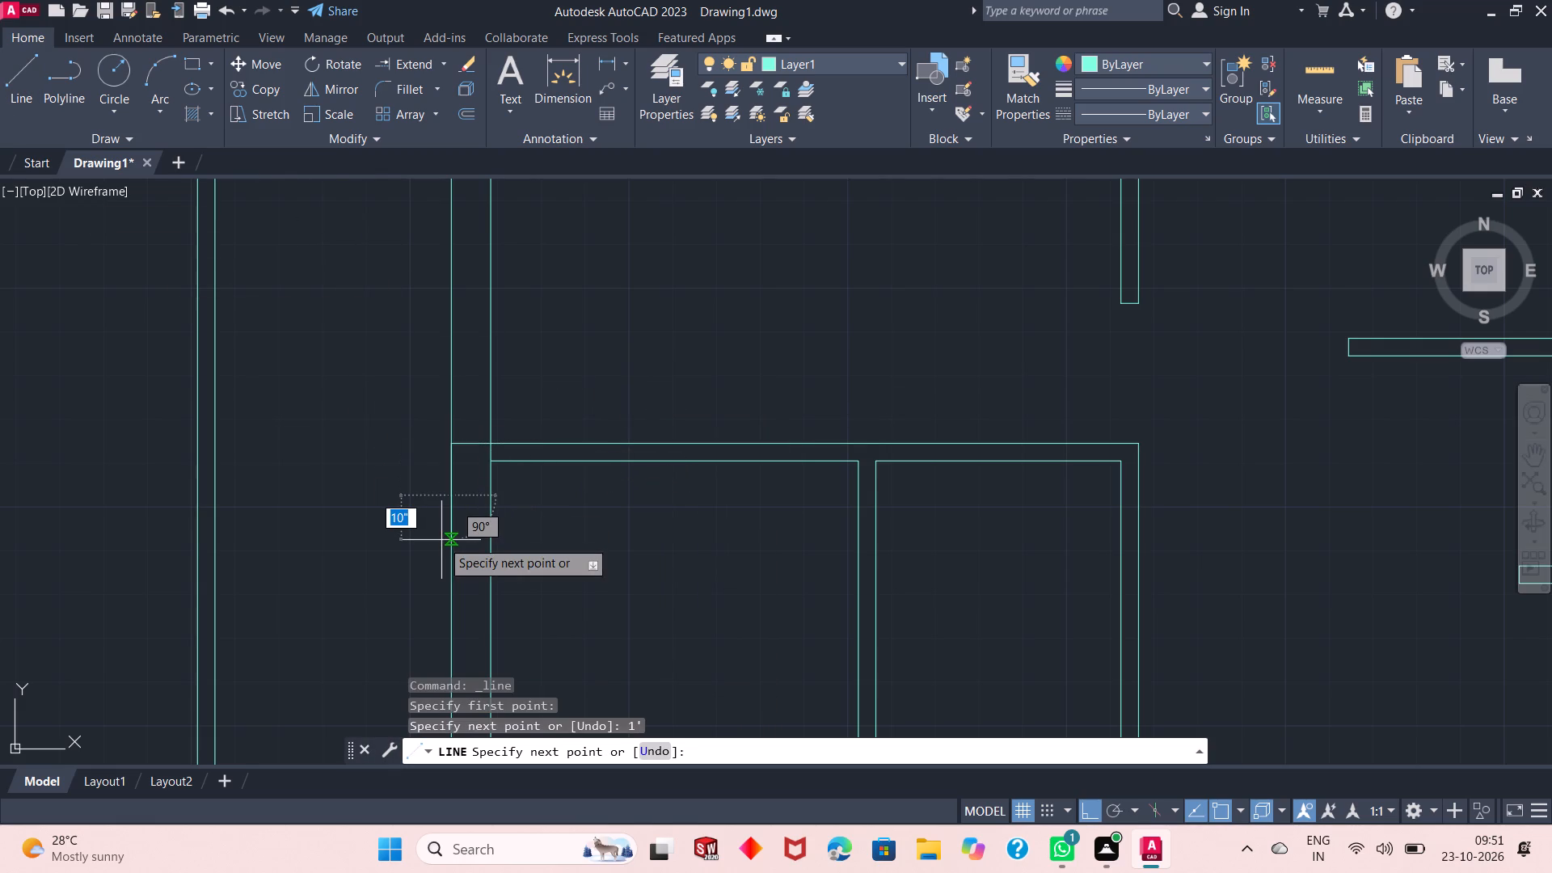
{"action": "left_click", "coordinate": [487, 495]}
{"action": "right_click", "coordinate": [596, 494]}
{"action": "left_click", "coordinate": [638, 506]}
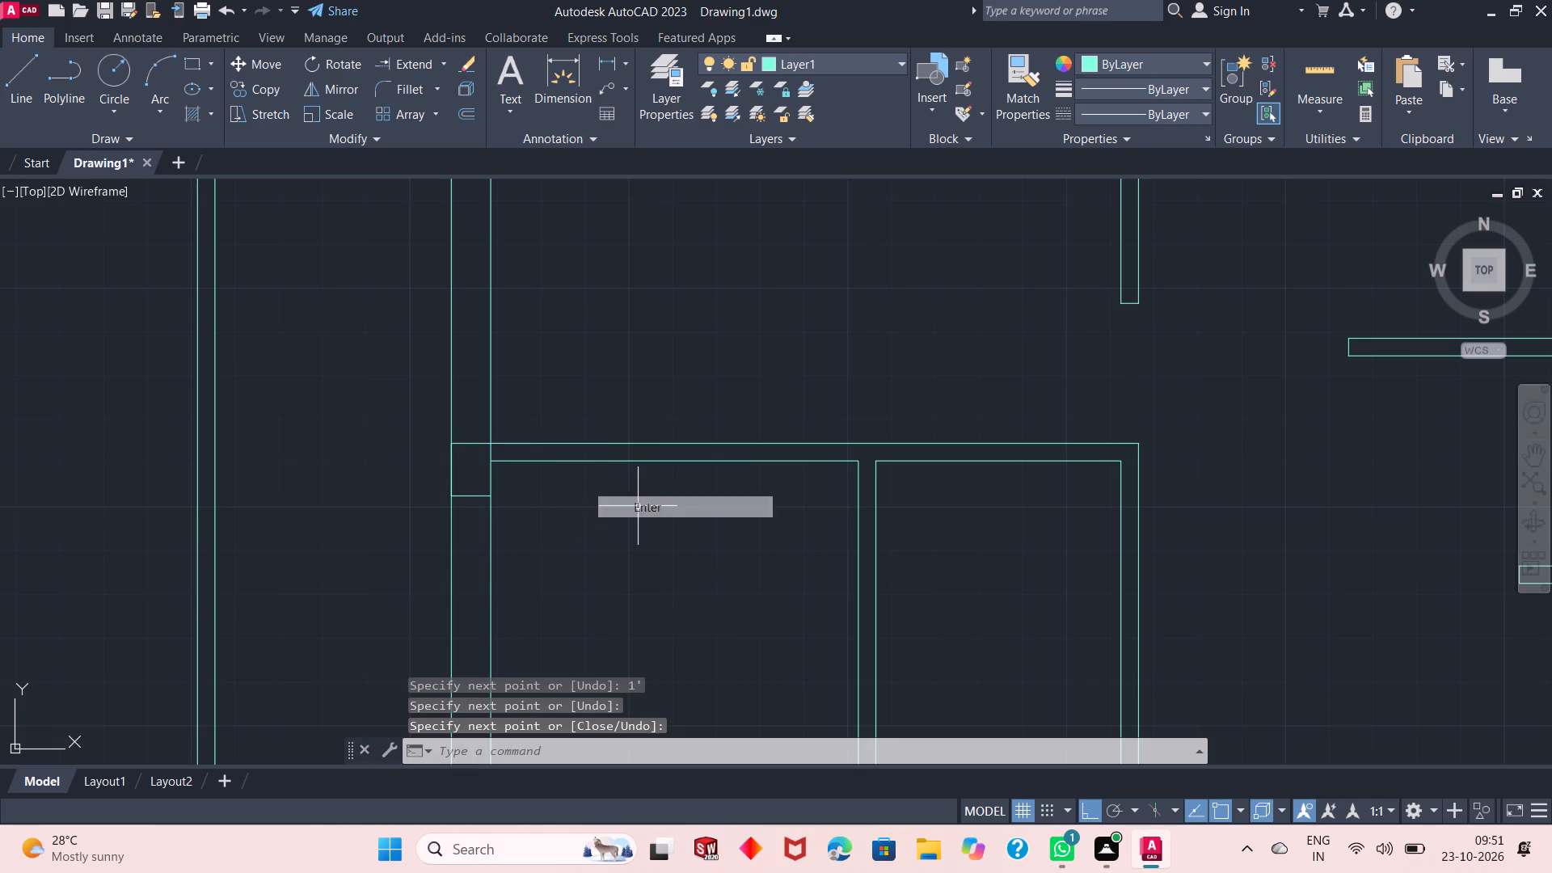
Erase the 1' vertical construction line overlapping the west house wall's outer face.
{"action": "left_click", "coordinate": [451, 469]}
{"action": "right_click", "coordinate": [603, 353]}
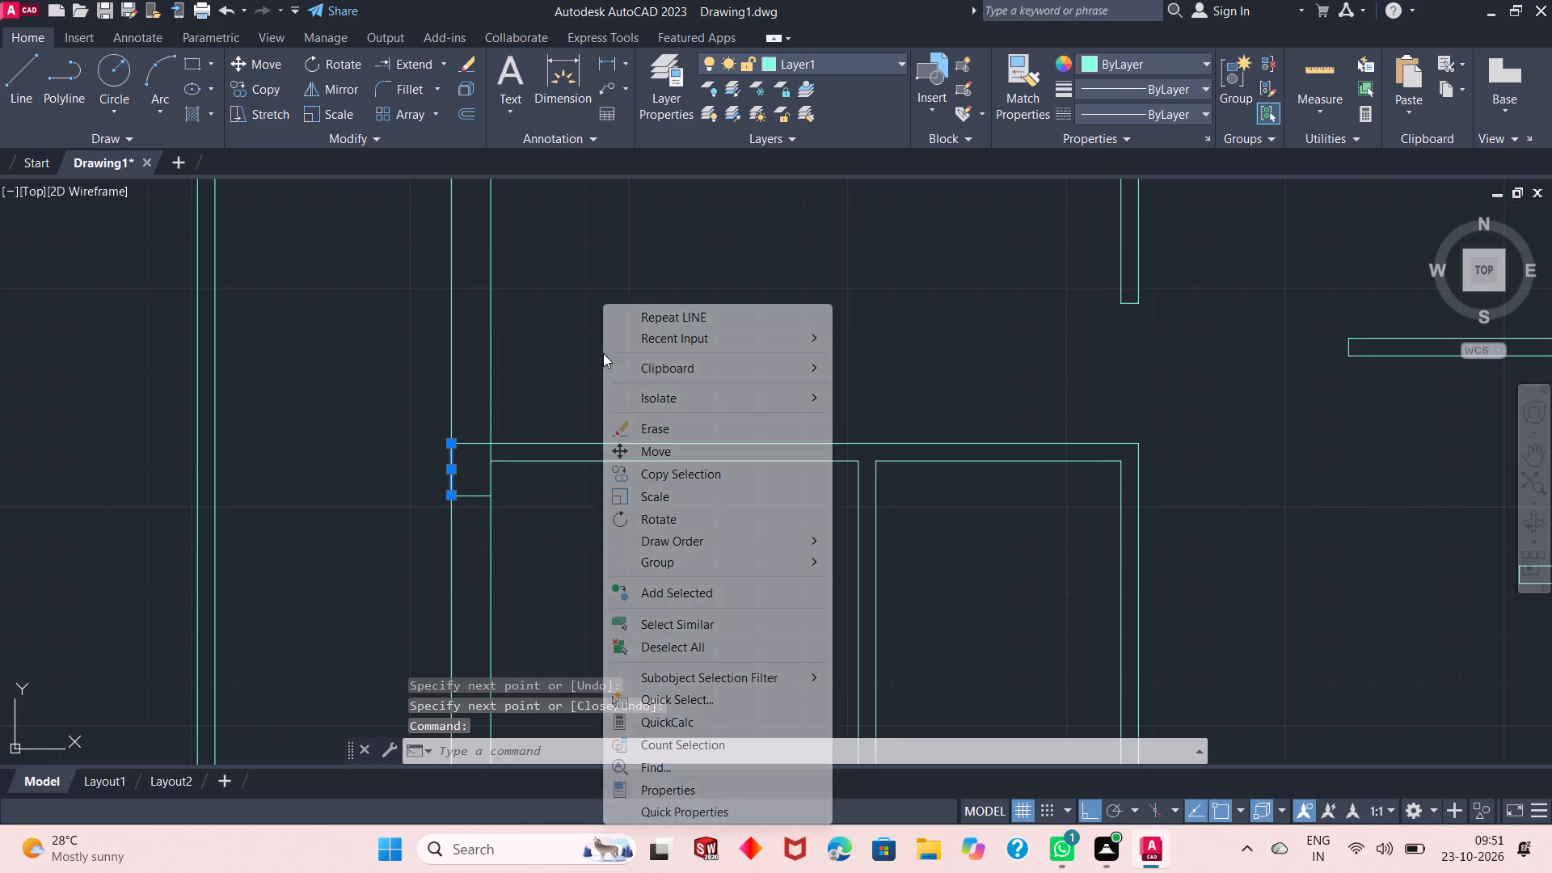
{"action": "left_click", "coordinate": [673, 428]}
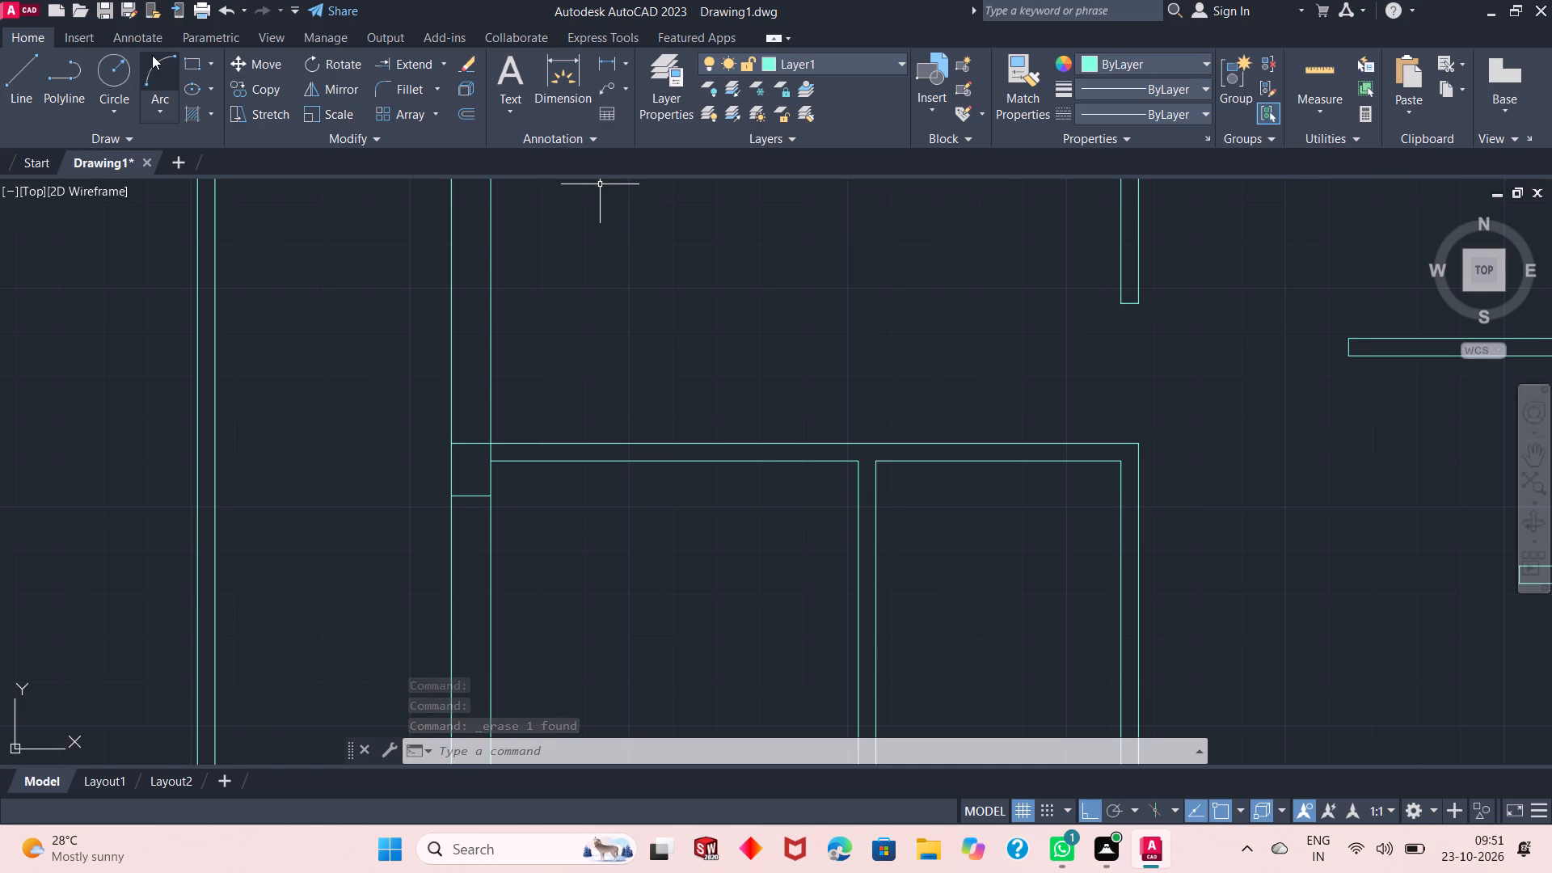
Draw a 9" by 1' column outline at the east end of the horizontal partition above the two small rooms.
{"action": "left_click", "coordinate": [19, 92]}
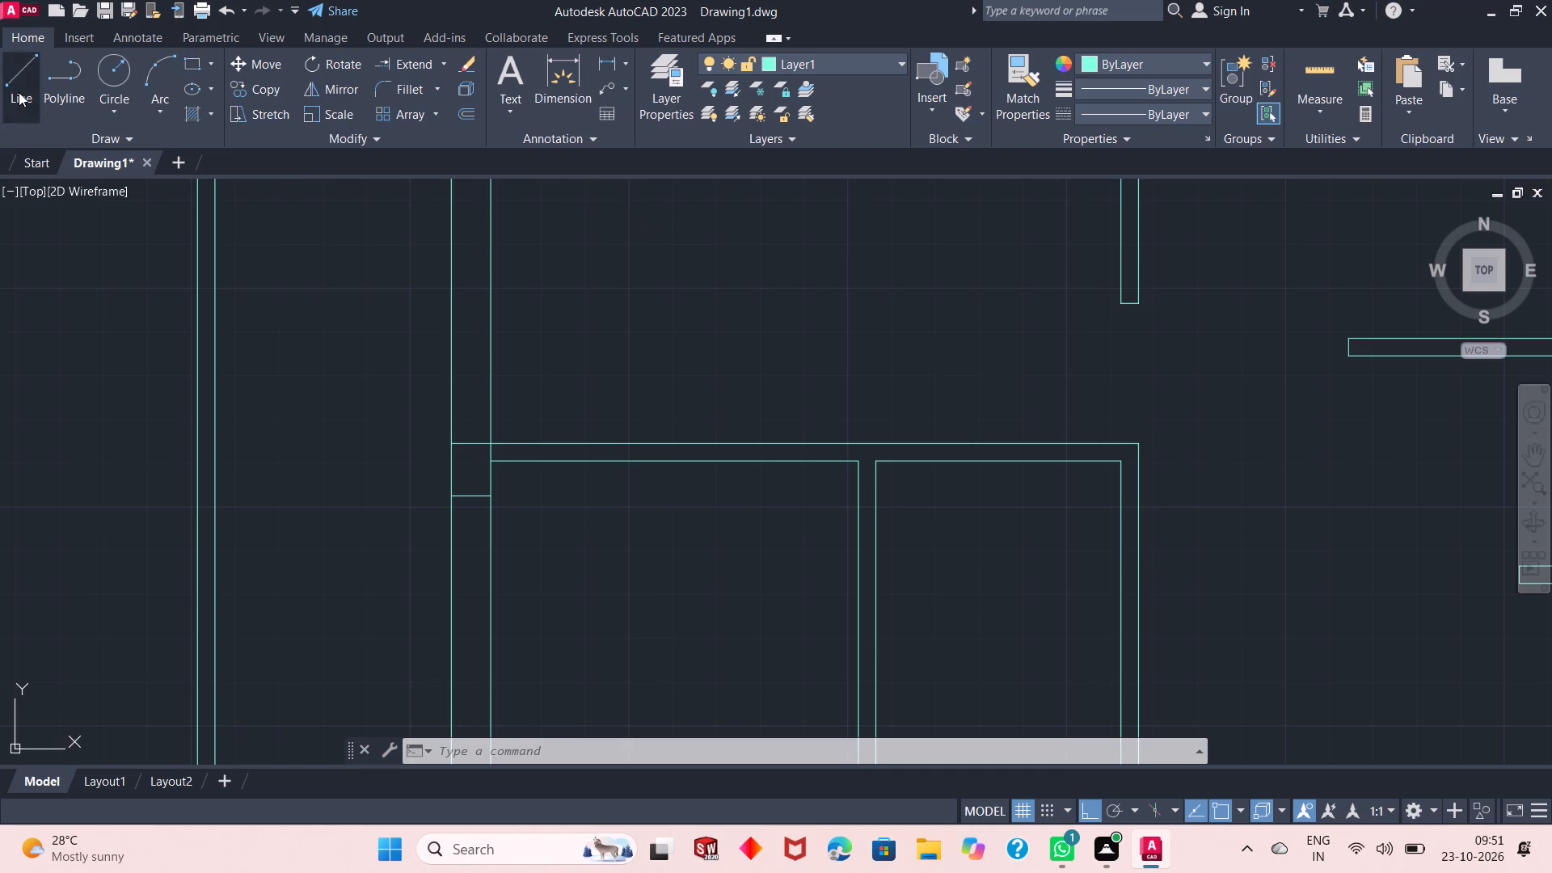
{"action": "left_click", "coordinate": [1134, 441]}
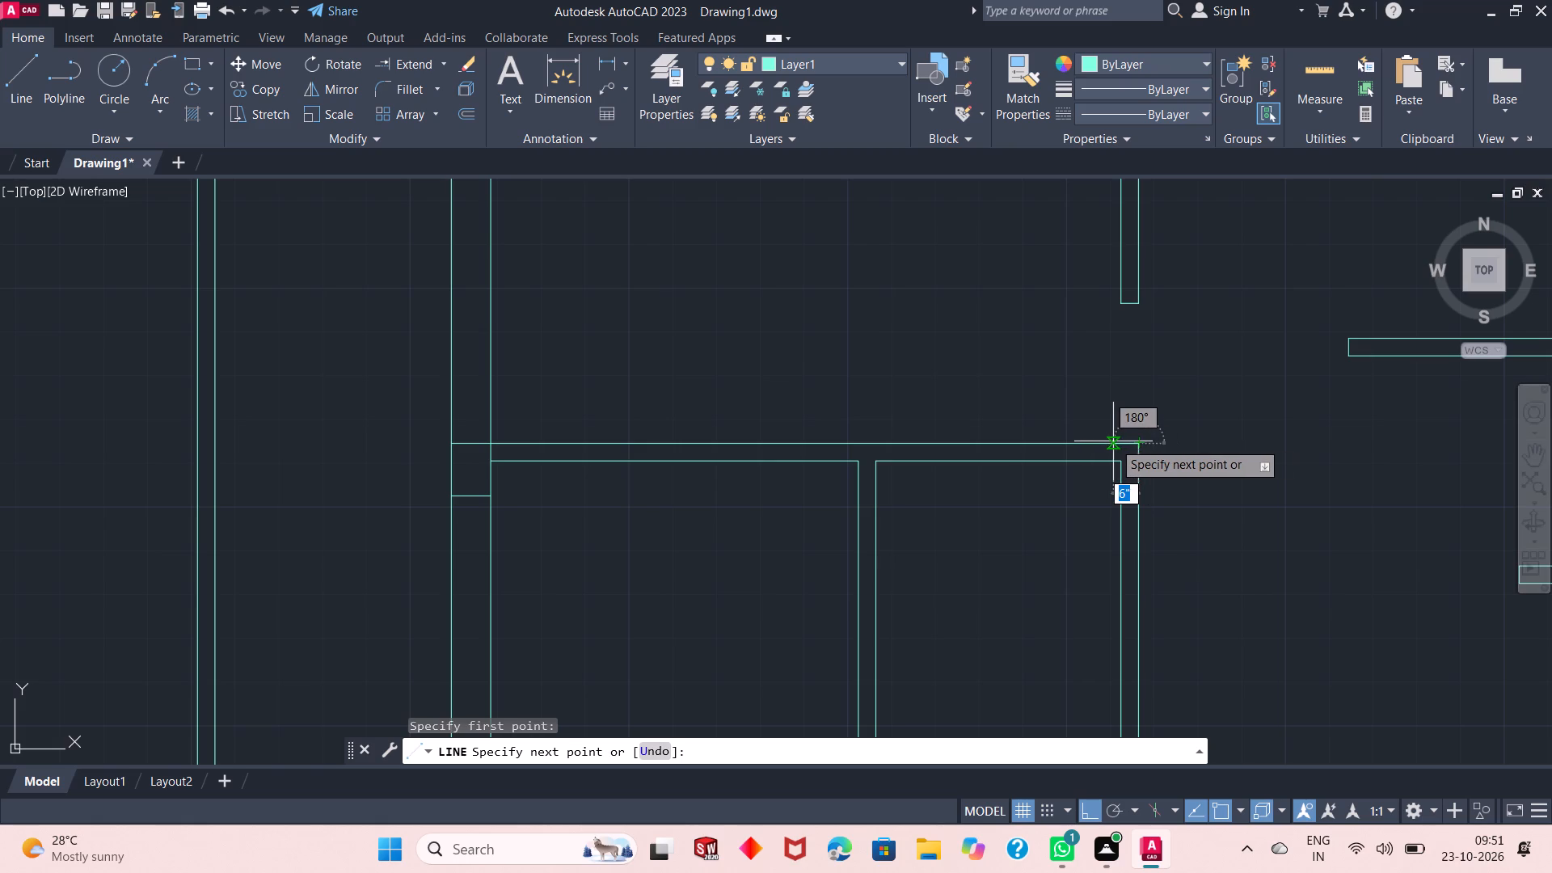
{"action": "type", "text": "9\""}
{"action": "key", "text": "Return"}
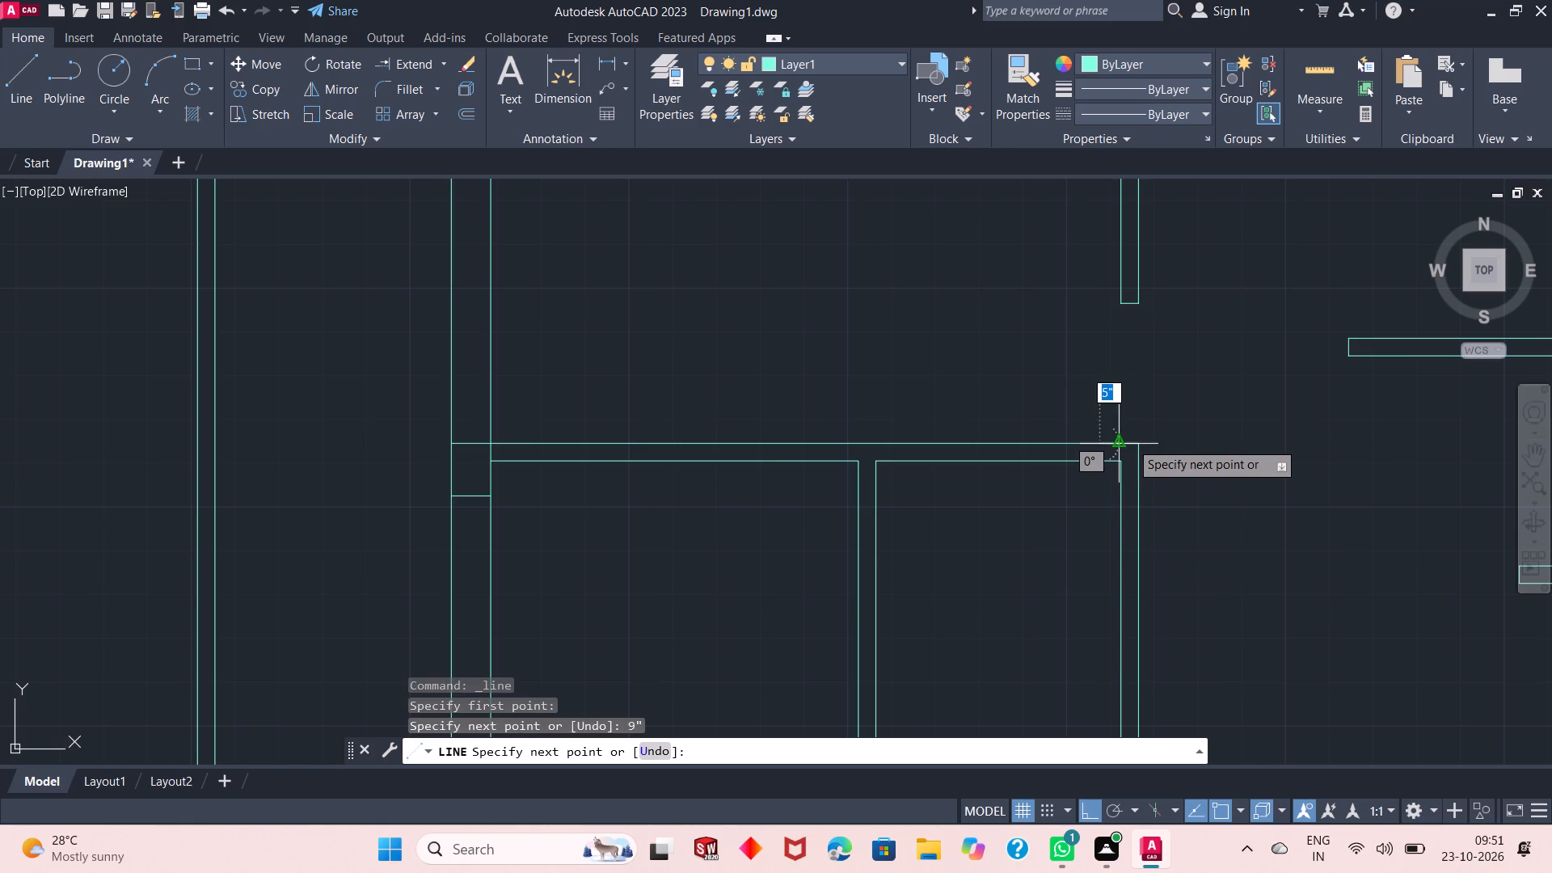
{"action": "type", "text": "1'"}
{"action": "key", "text": "Return"}
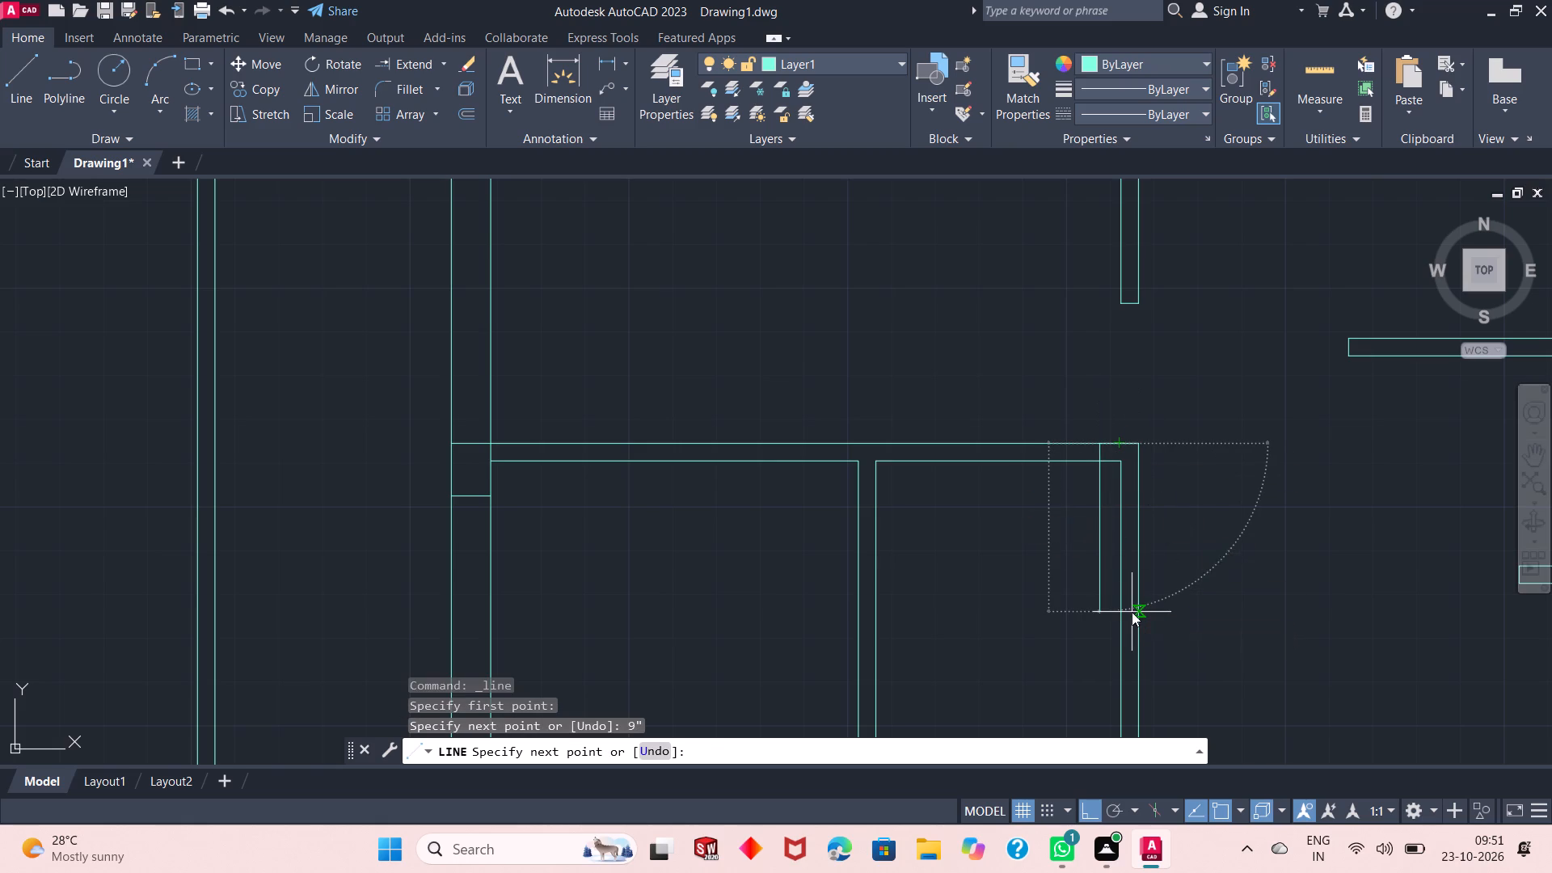
{"action": "left_click", "coordinate": [1138, 496]}
{"action": "right_click", "coordinate": [1257, 485]}
{"action": "left_click", "coordinate": [1300, 491]}
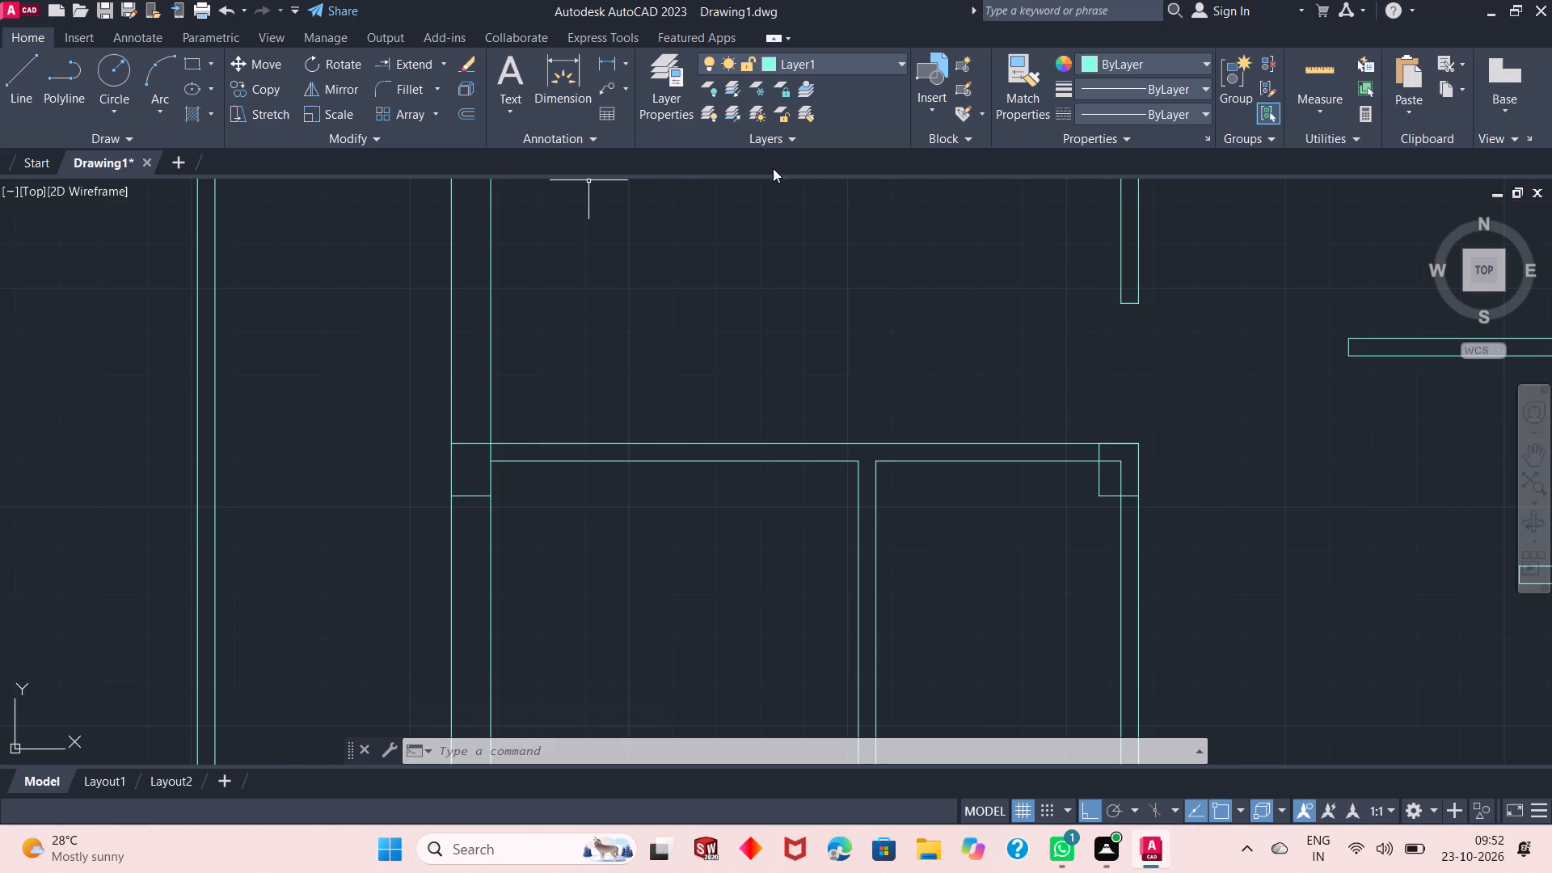
Trim the two partition face lines crossing inside the new column at the partition's east corner.
{"action": "right_click", "coordinate": [747, 255]}
{"action": "left_click", "coordinate": [806, 294]}
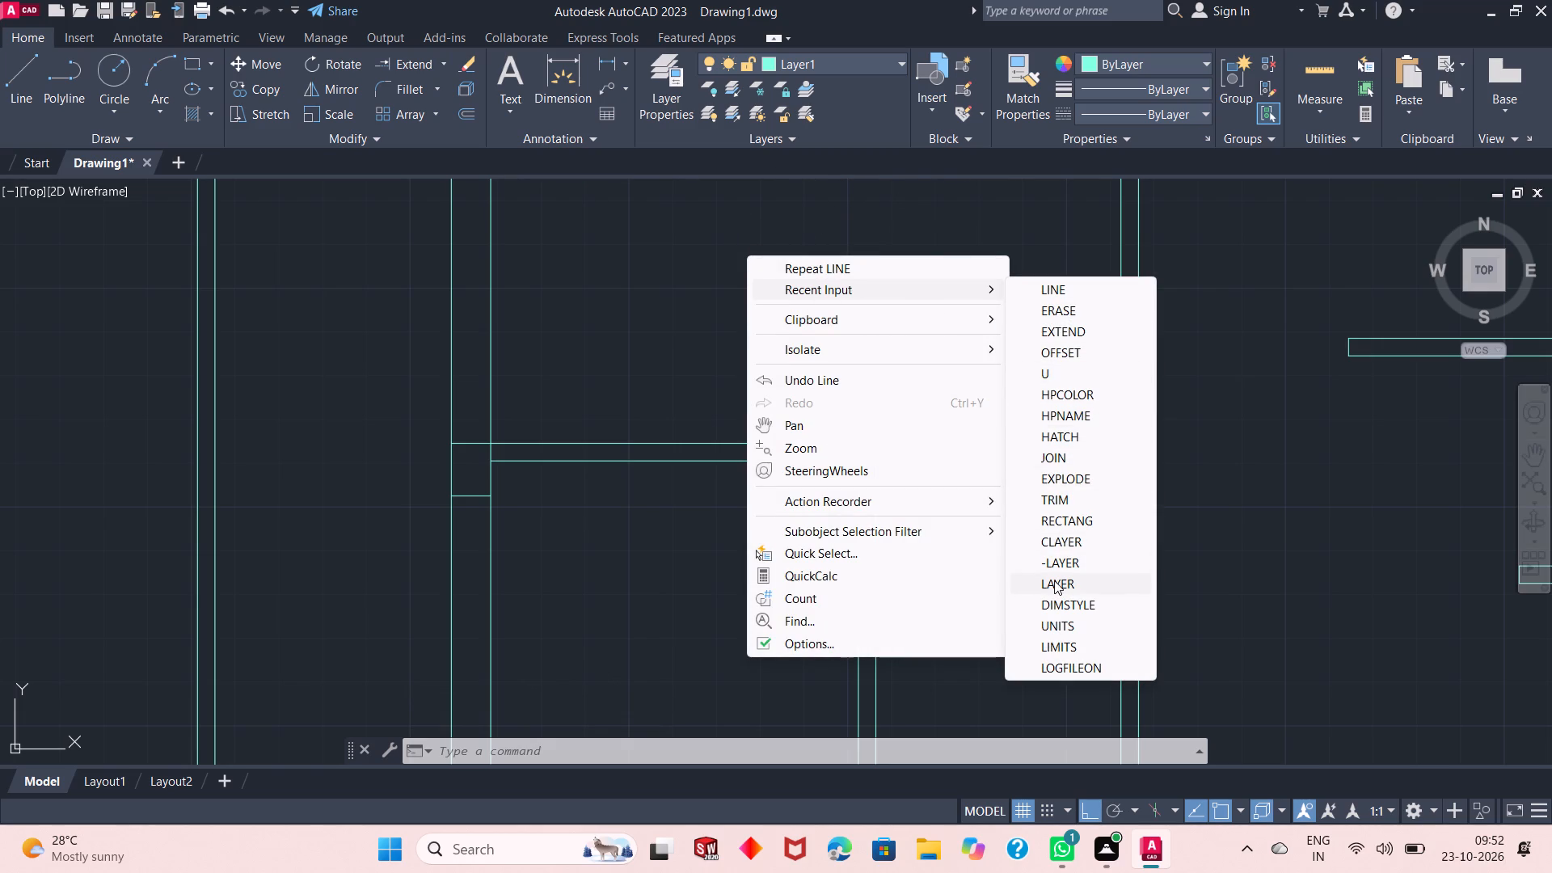
{"action": "left_click", "coordinate": [1068, 505]}
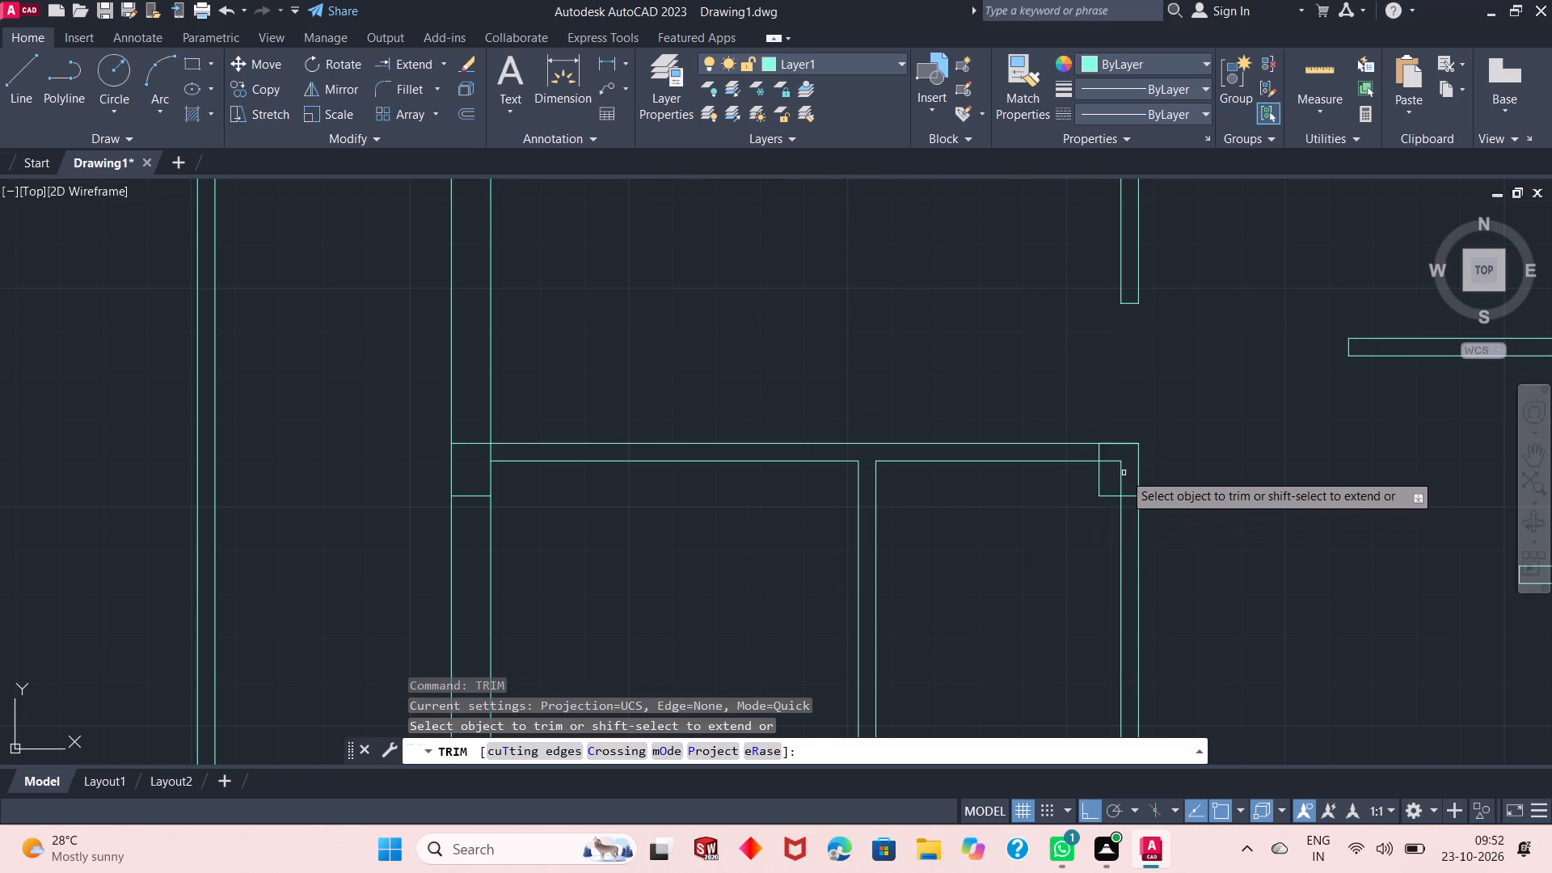
{"action": "left_click", "coordinate": [1121, 473]}
{"action": "left_click", "coordinate": [1118, 463]}
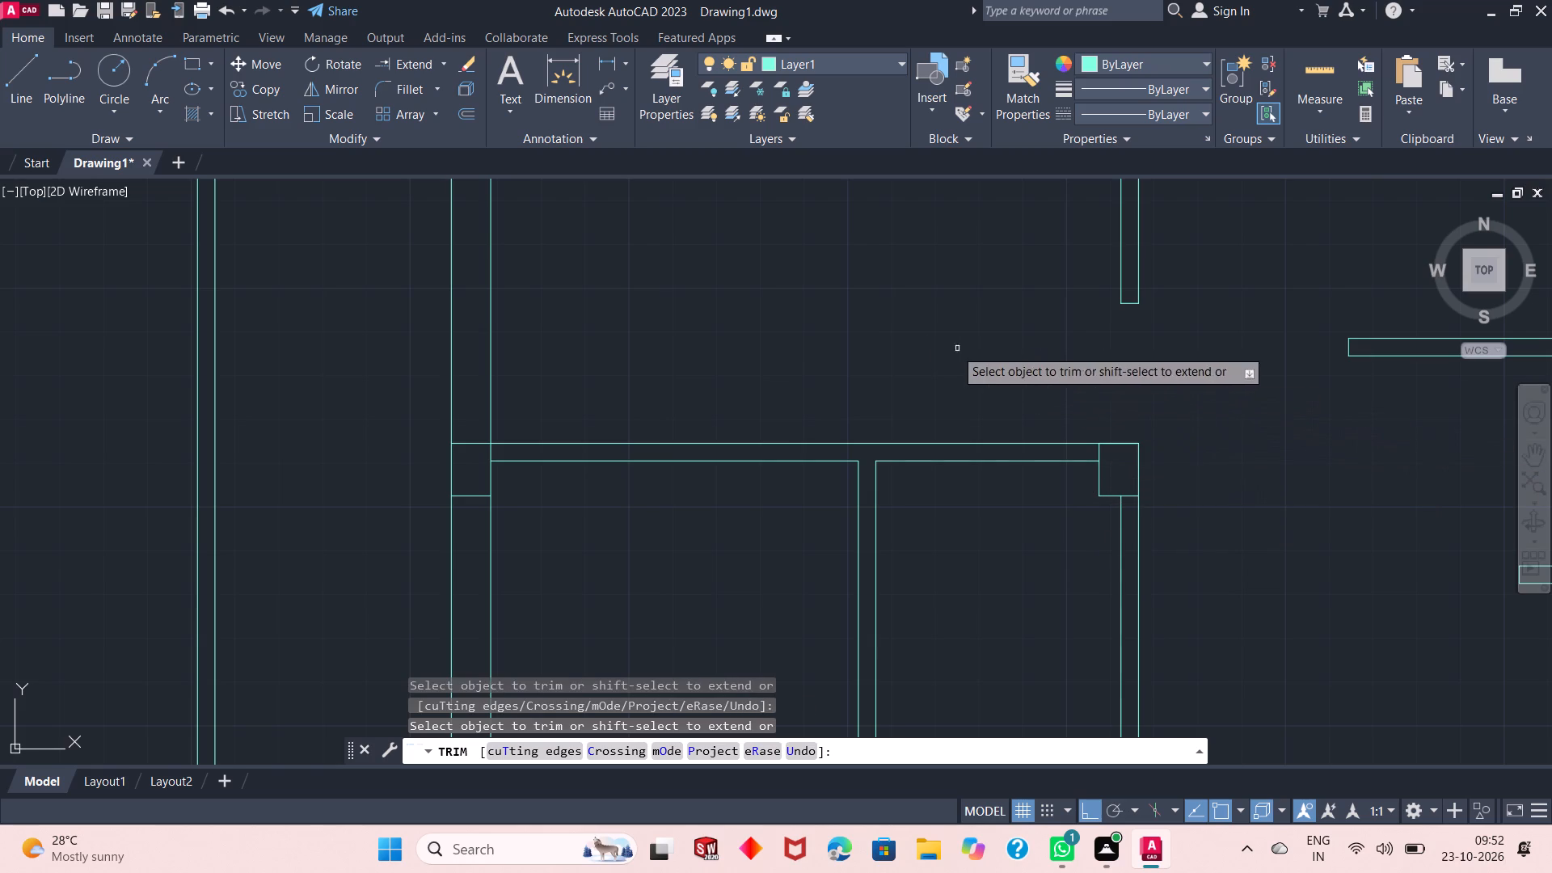
{"action": "right_click", "coordinate": [814, 322]}
{"action": "left_click", "coordinate": [847, 331]}
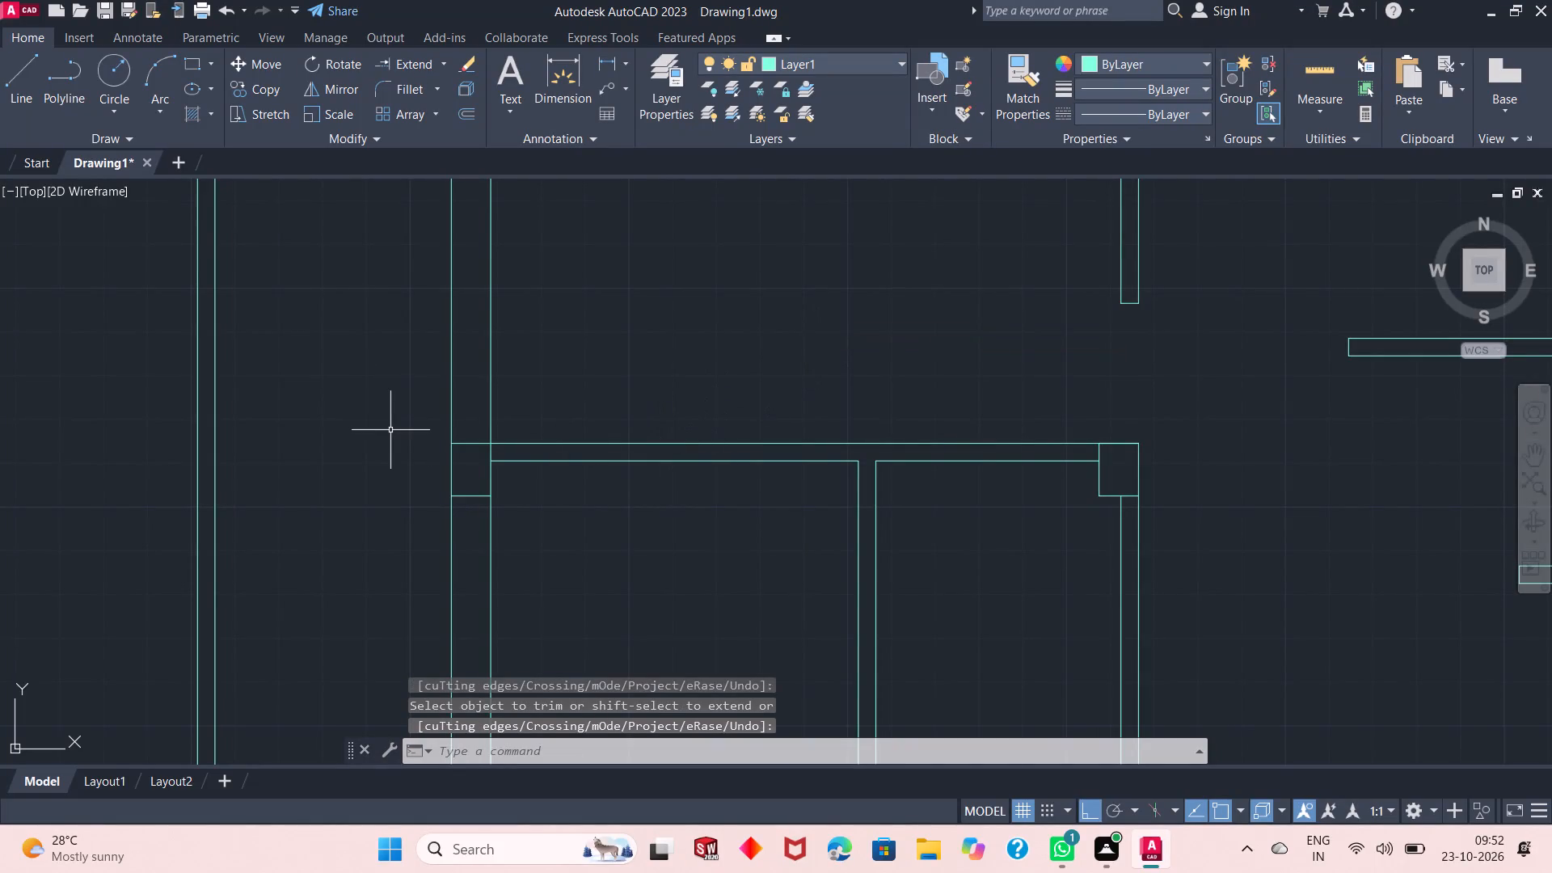
Start a line at the north corner of the free west end of the partition joining the east house wall.
{"action": "scroll", "coordinate": [658, 449], "scroll_direction": "down", "scroll_amount": 2}
{"action": "scroll", "coordinate": [879, 367], "scroll_direction": "up", "scroll_amount": 2}
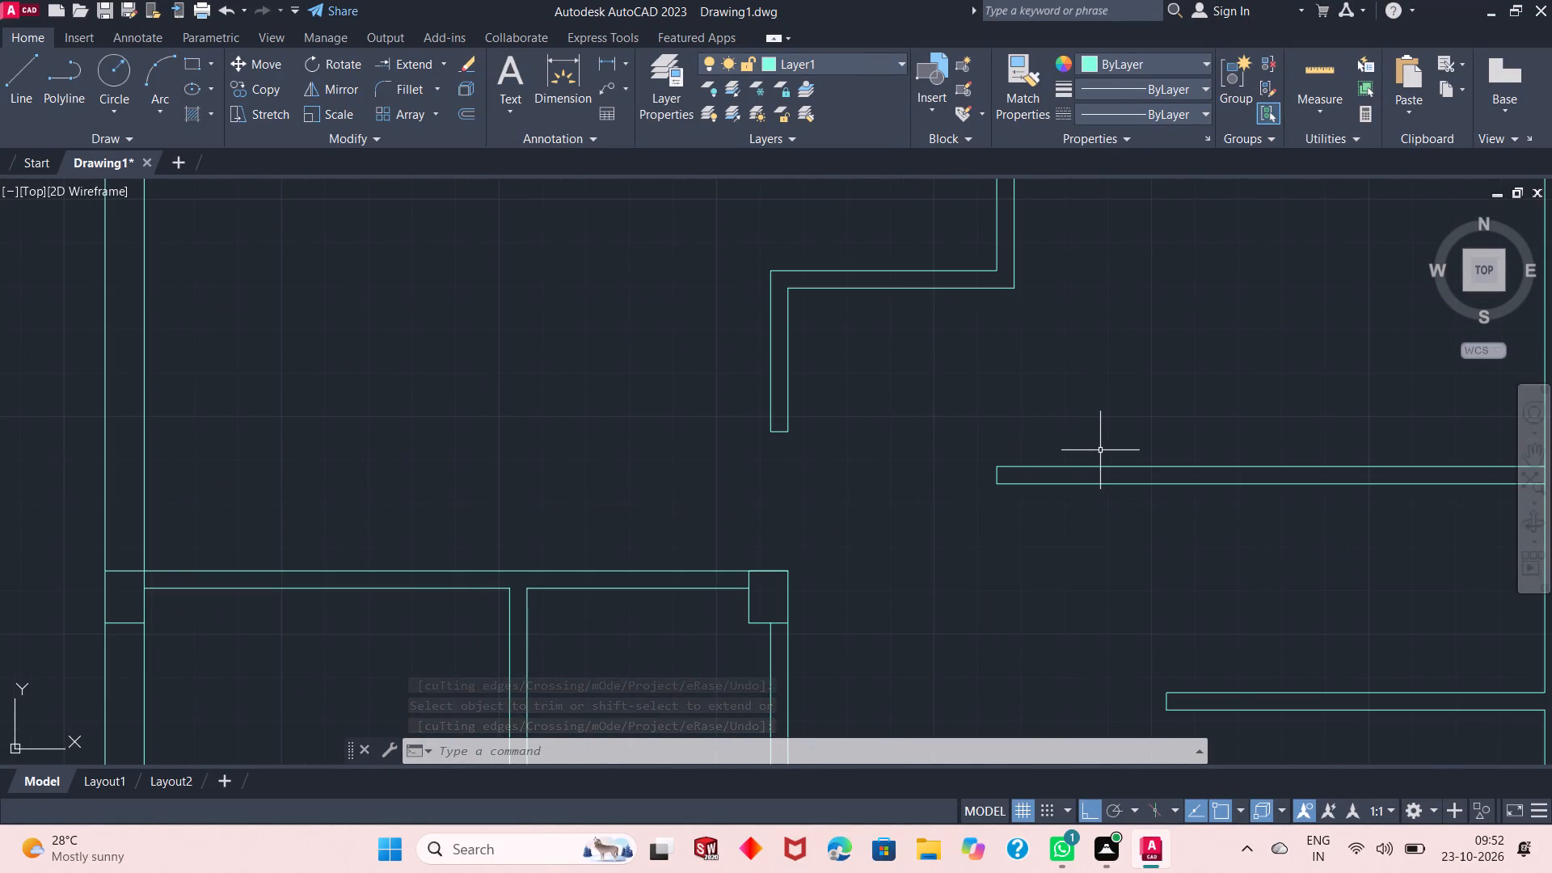
{"action": "left_click", "coordinate": [19, 86]}
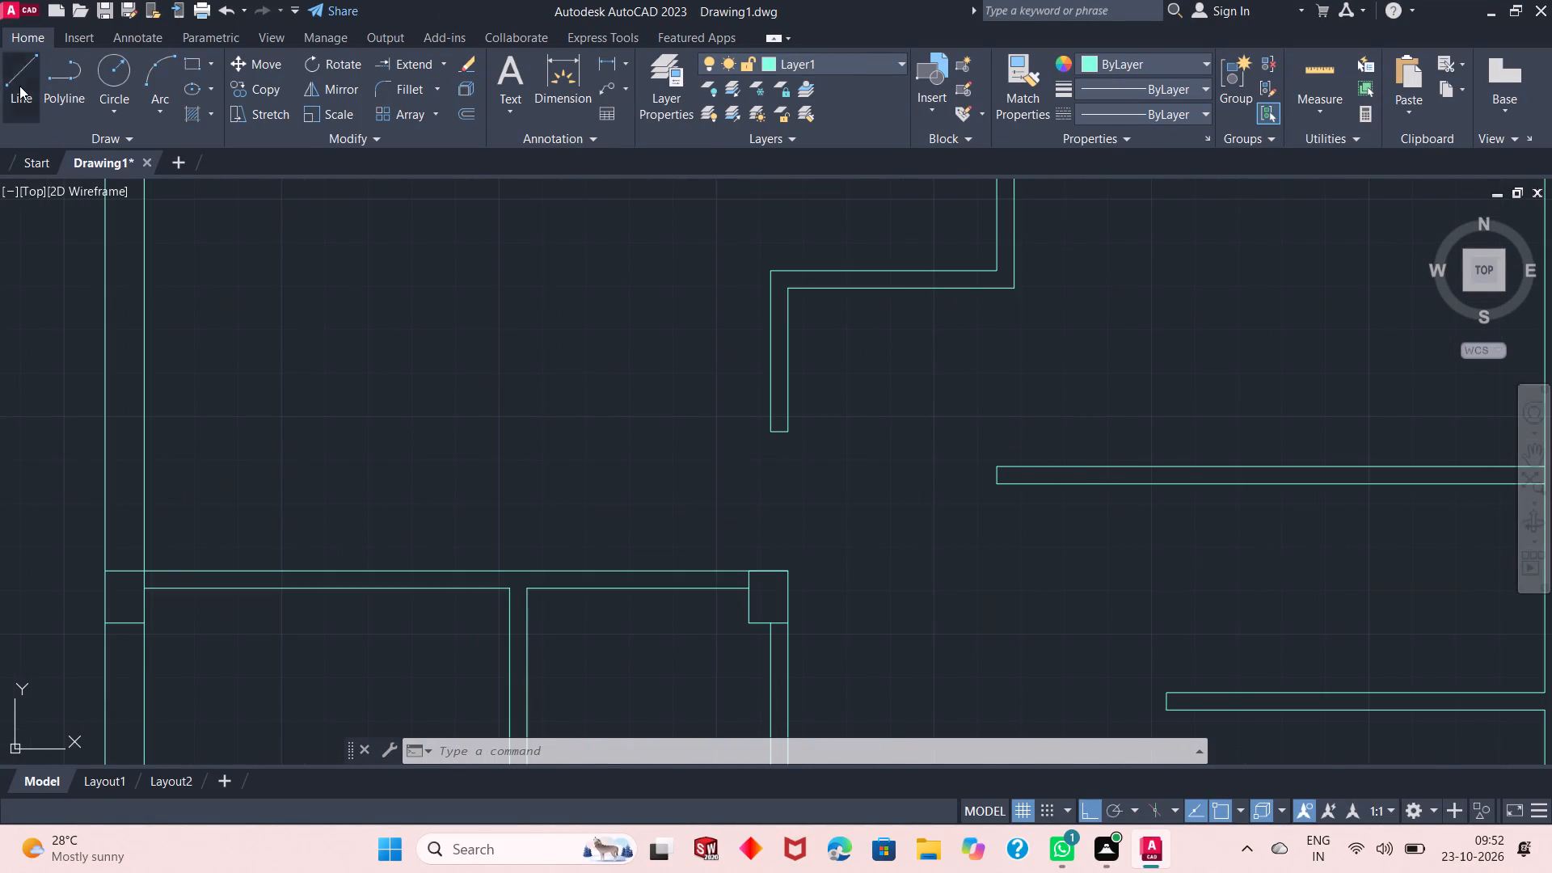
{"action": "left_click", "coordinate": [998, 463]}
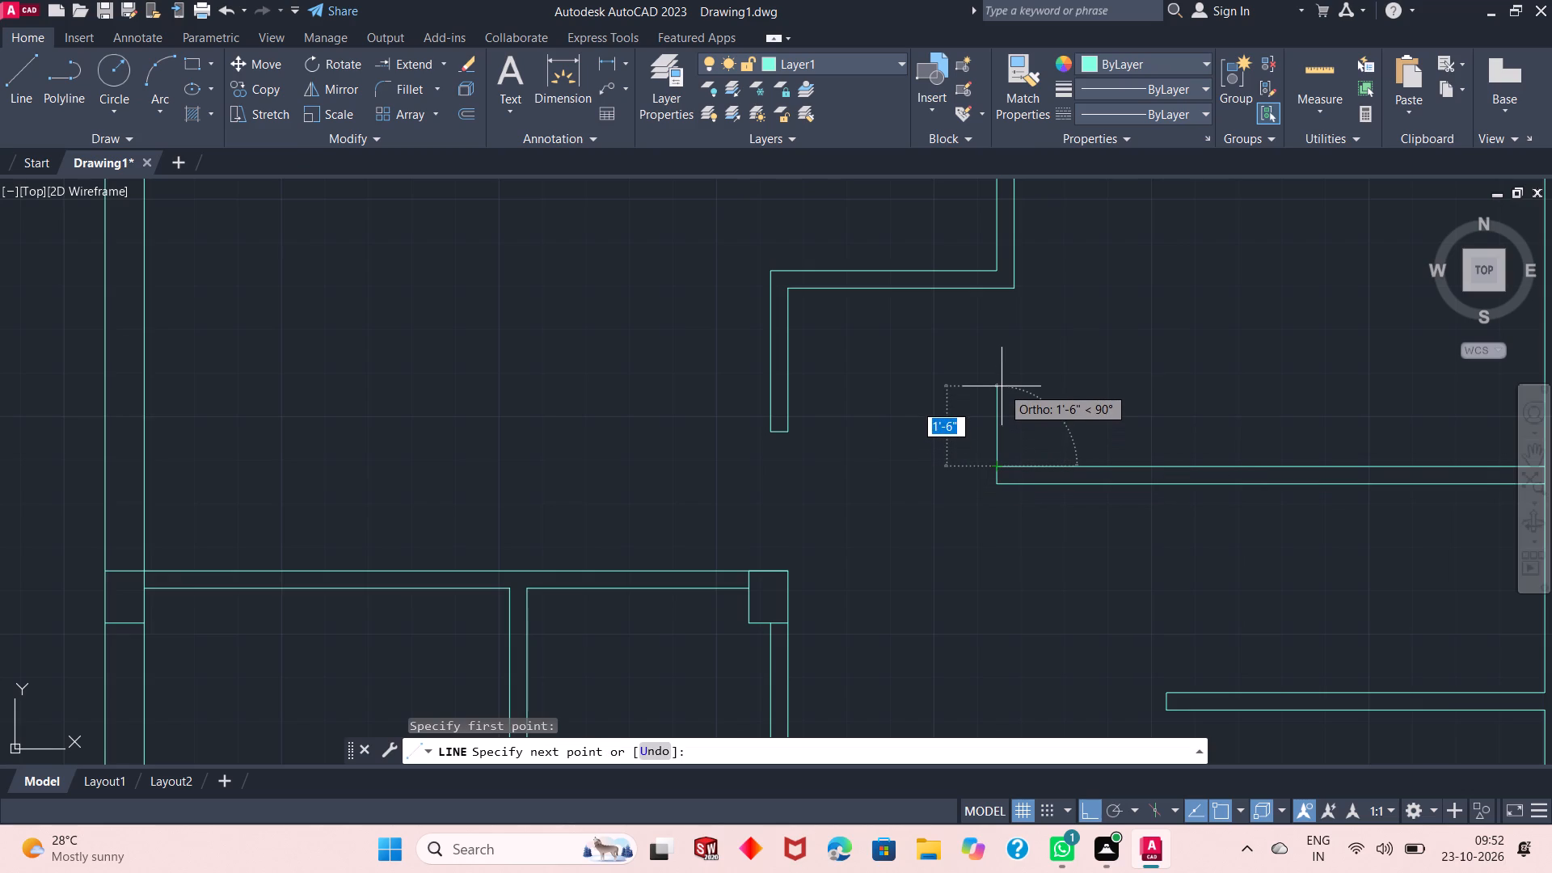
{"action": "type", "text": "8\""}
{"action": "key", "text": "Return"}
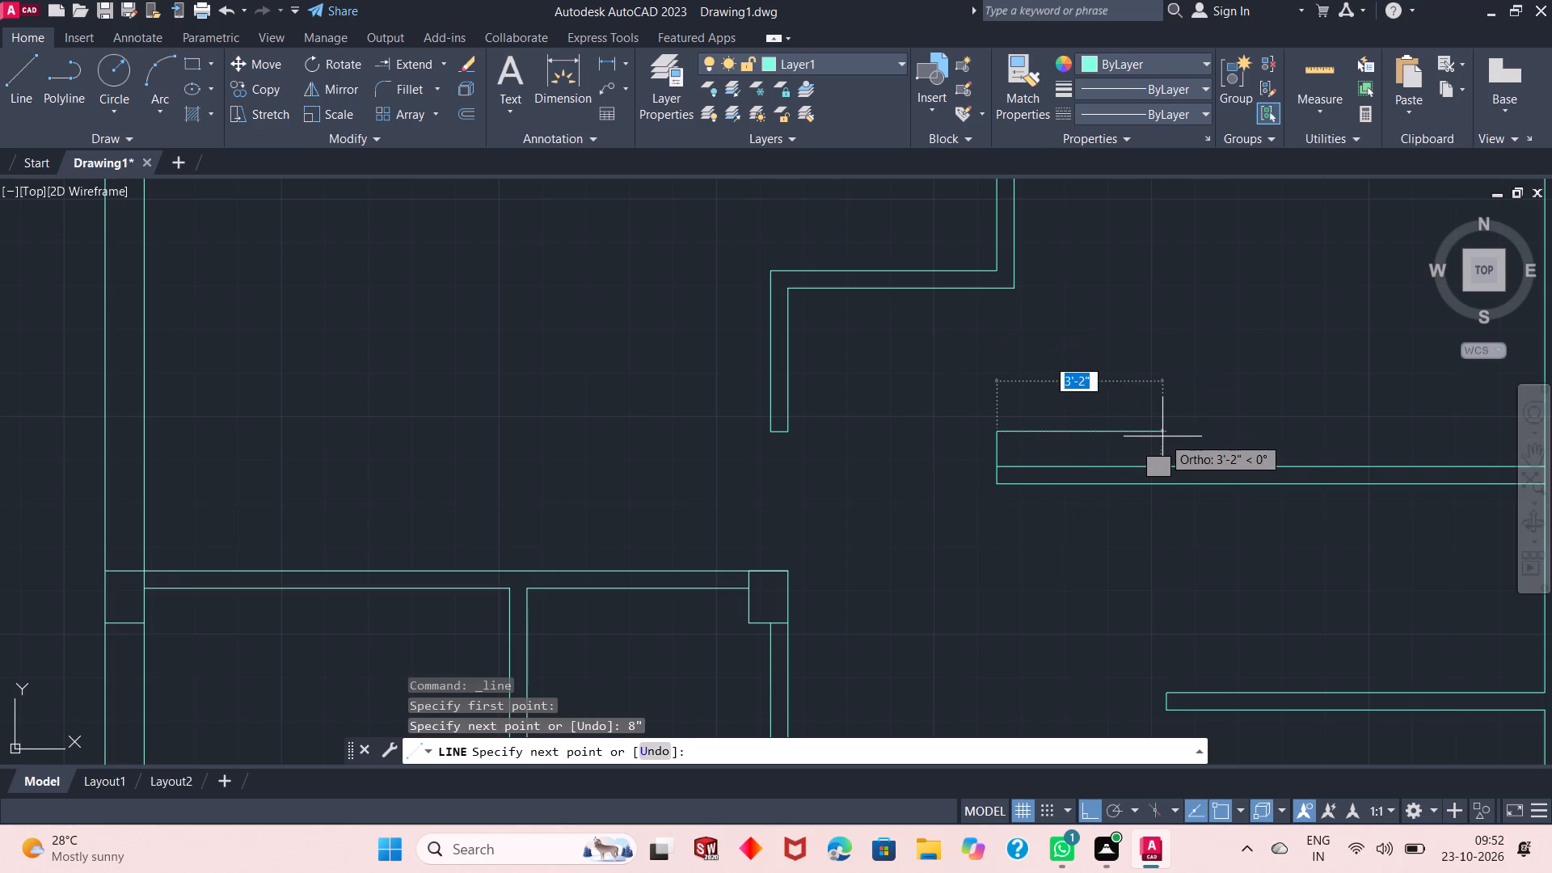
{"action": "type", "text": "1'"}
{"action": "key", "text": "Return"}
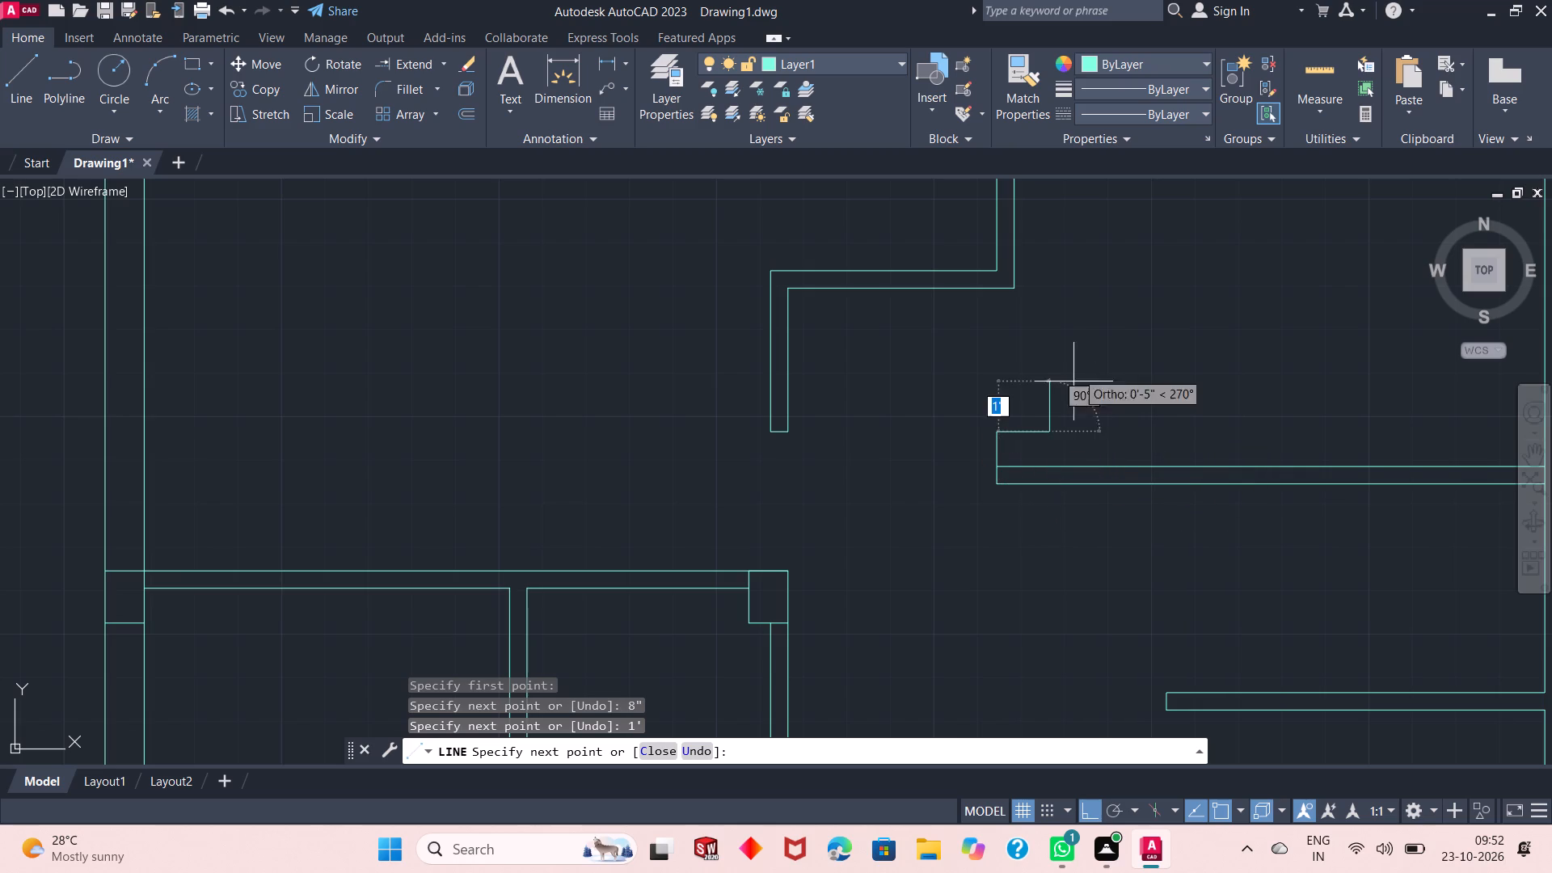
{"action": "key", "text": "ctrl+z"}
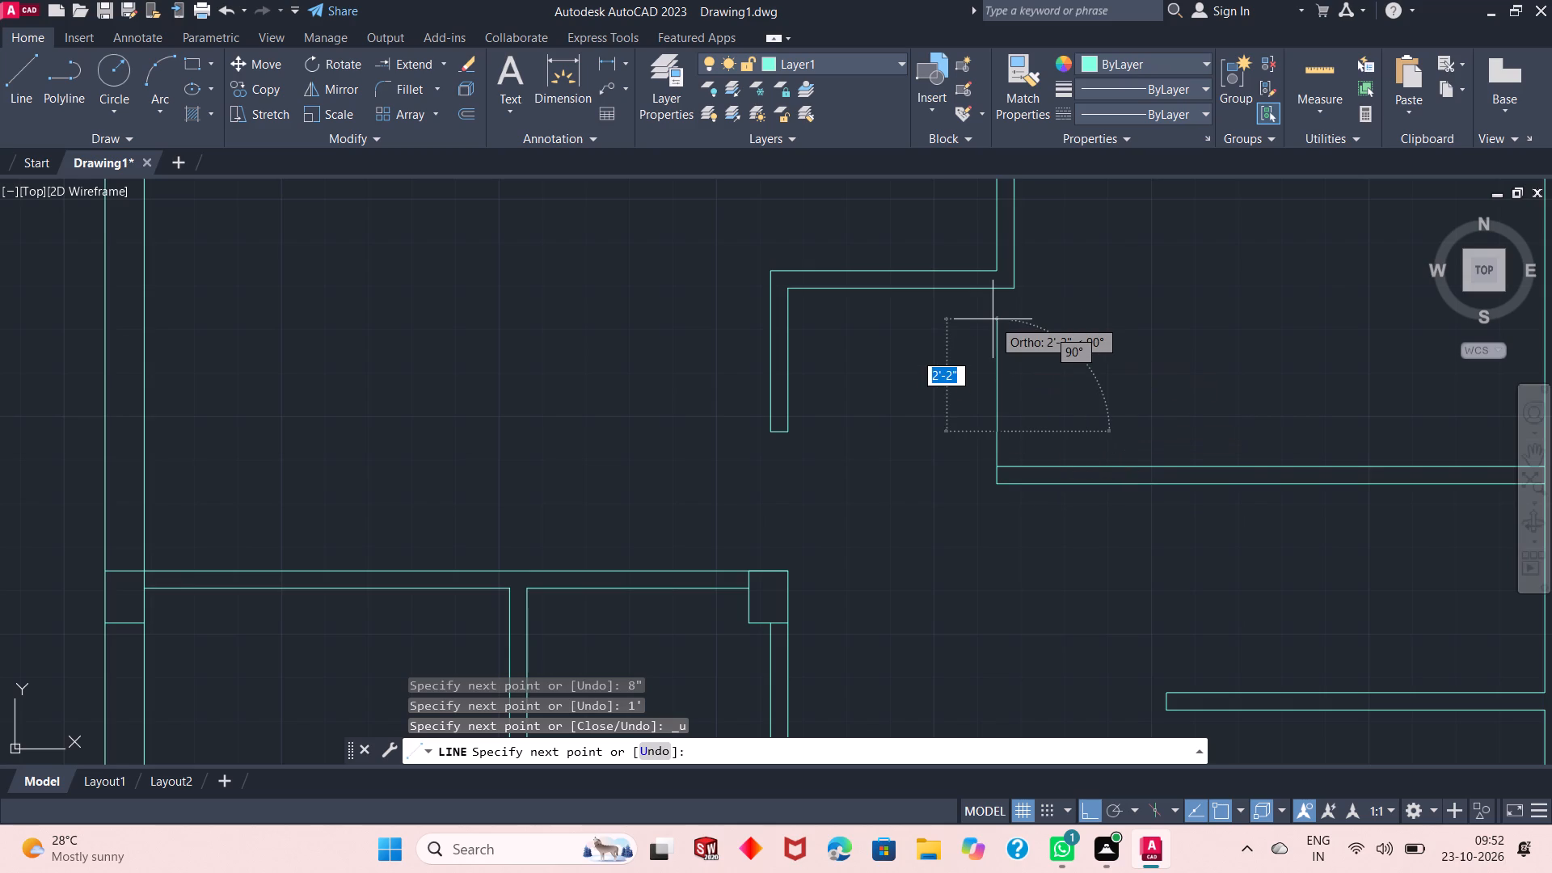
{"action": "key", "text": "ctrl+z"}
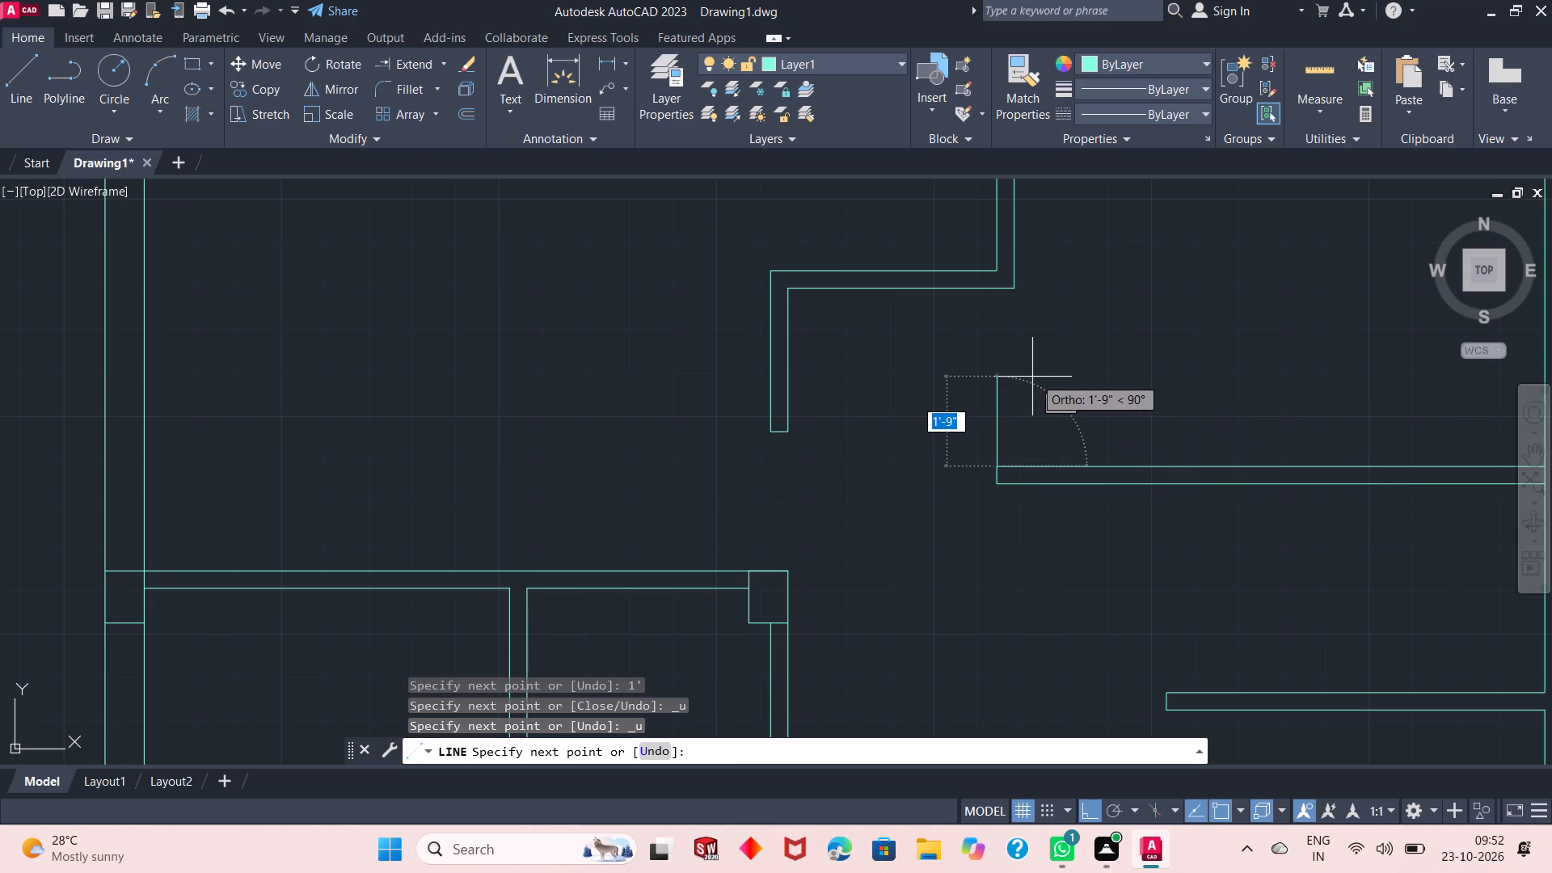
Outline the column from that corner with segments 5" north, 1' east, and south to the partition's south face.
{"action": "type", "text": "5\""}
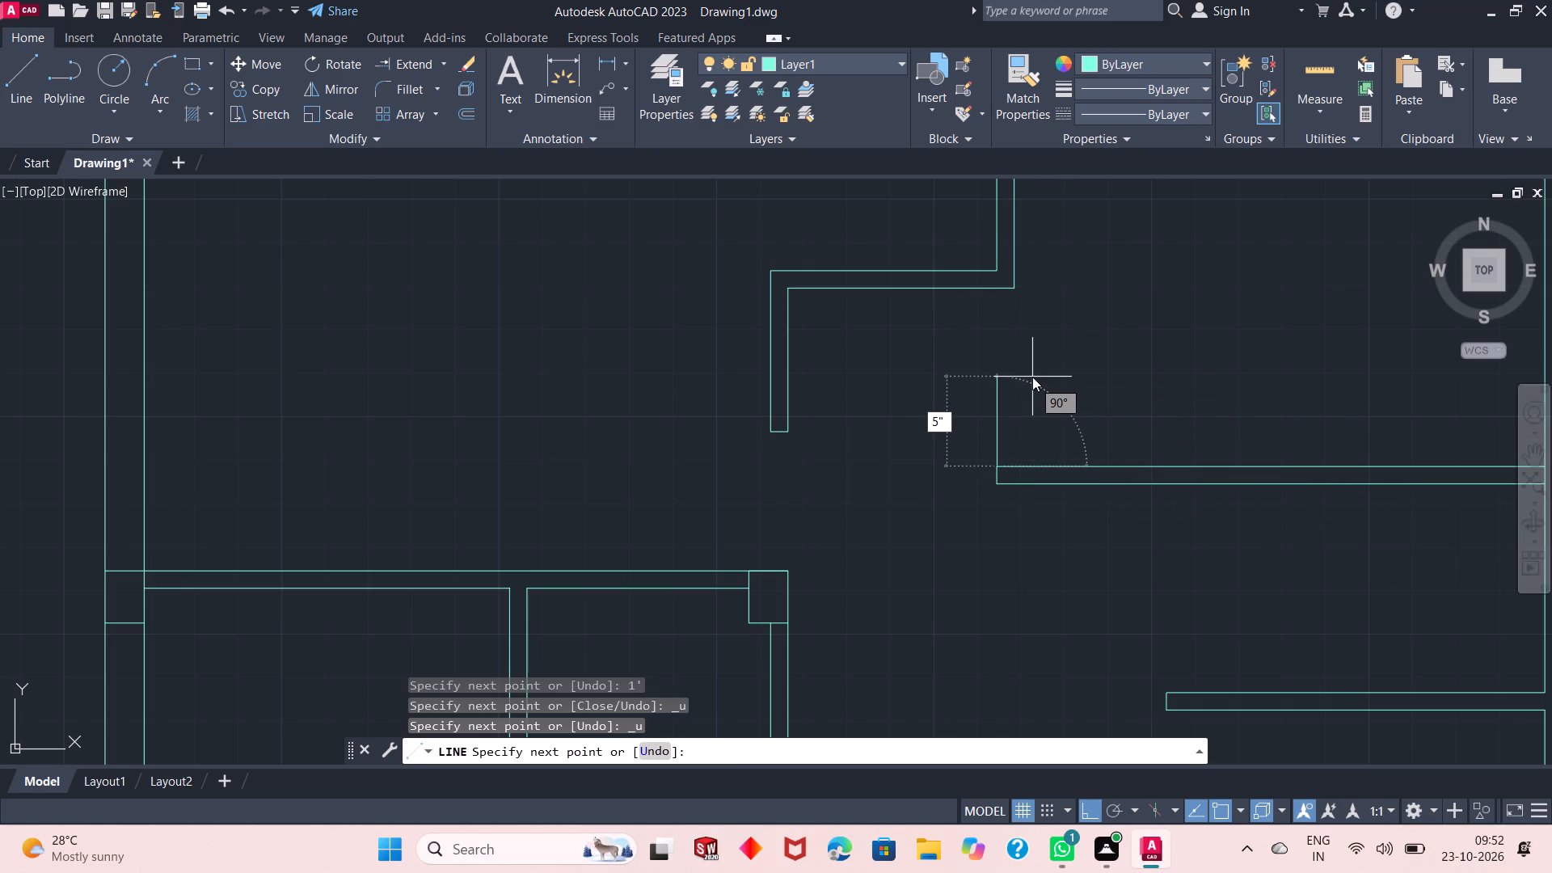
{"action": "key", "text": "Return"}
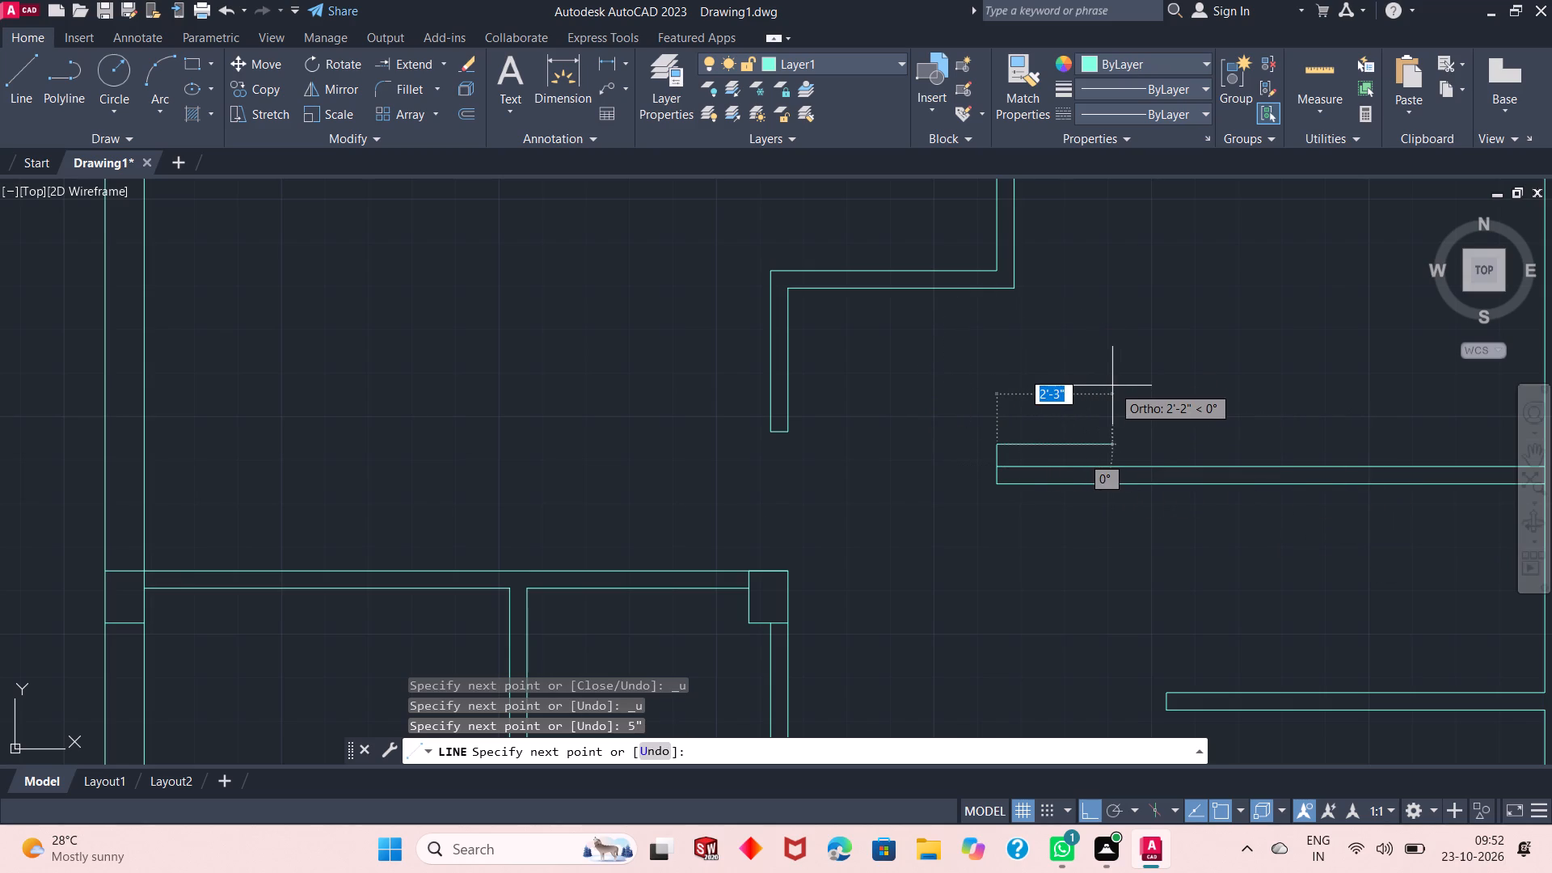
{"action": "type", "text": "1'"}
{"action": "key", "text": "Return"}
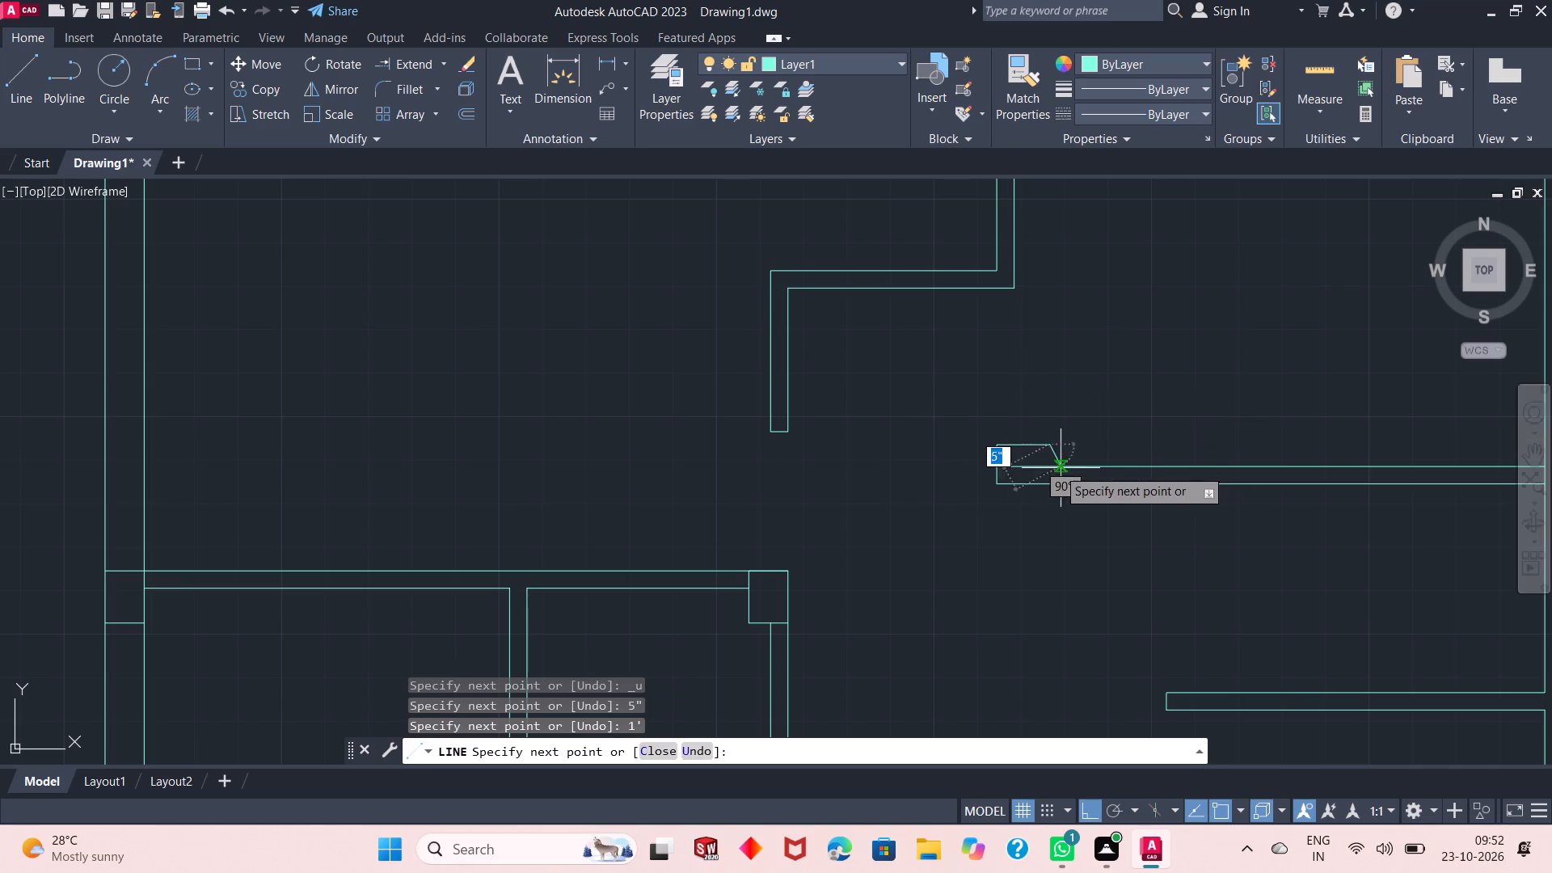
{"action": "left_click", "coordinate": [1055, 483]}
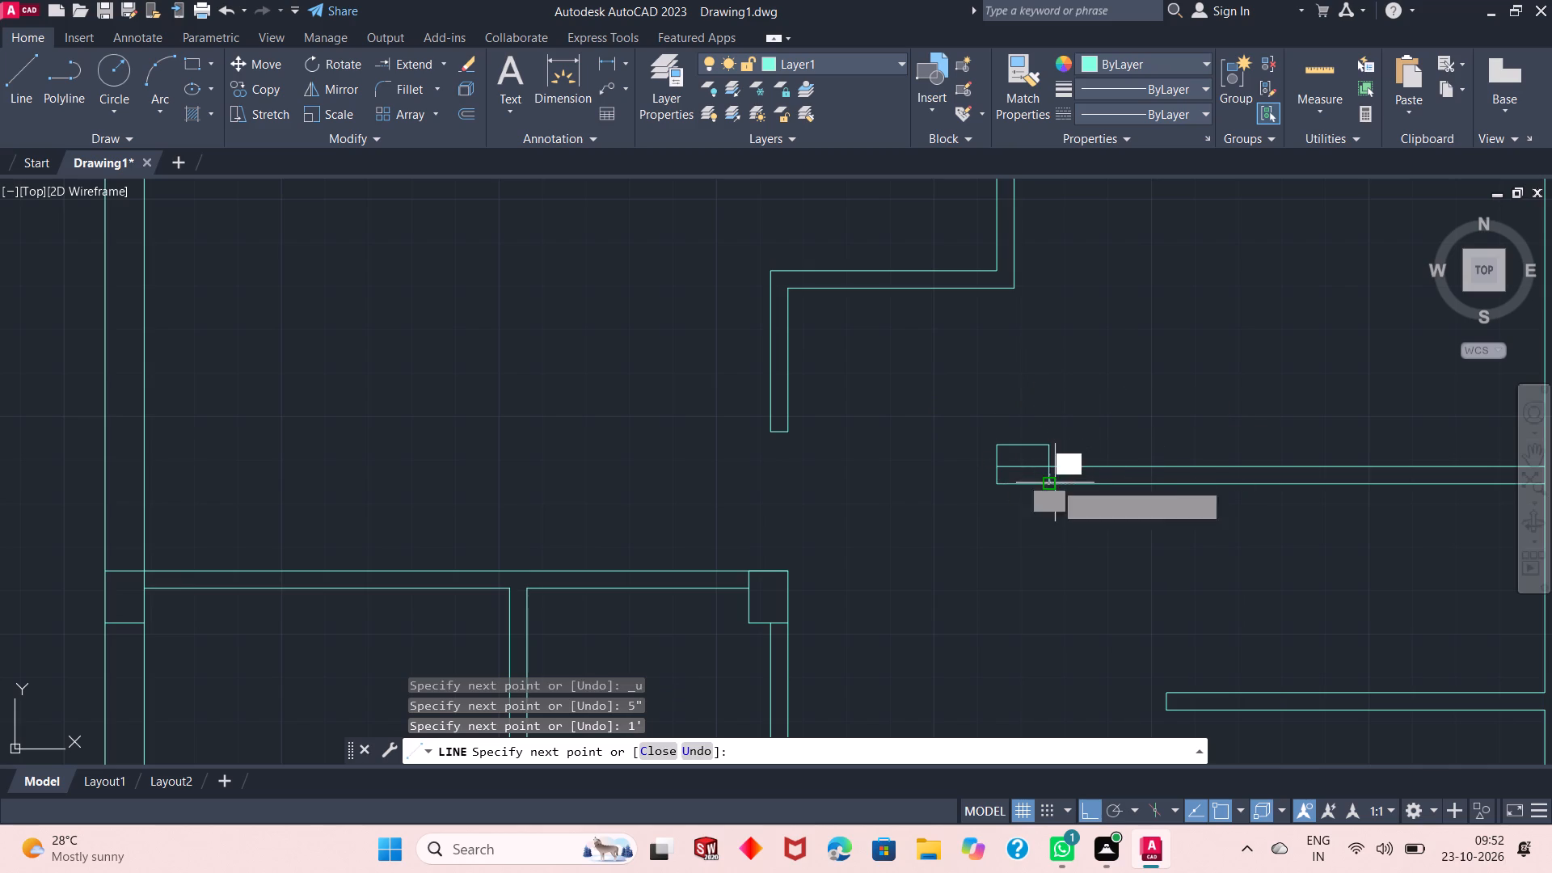
{"action": "right_click", "coordinate": [1022, 537]}
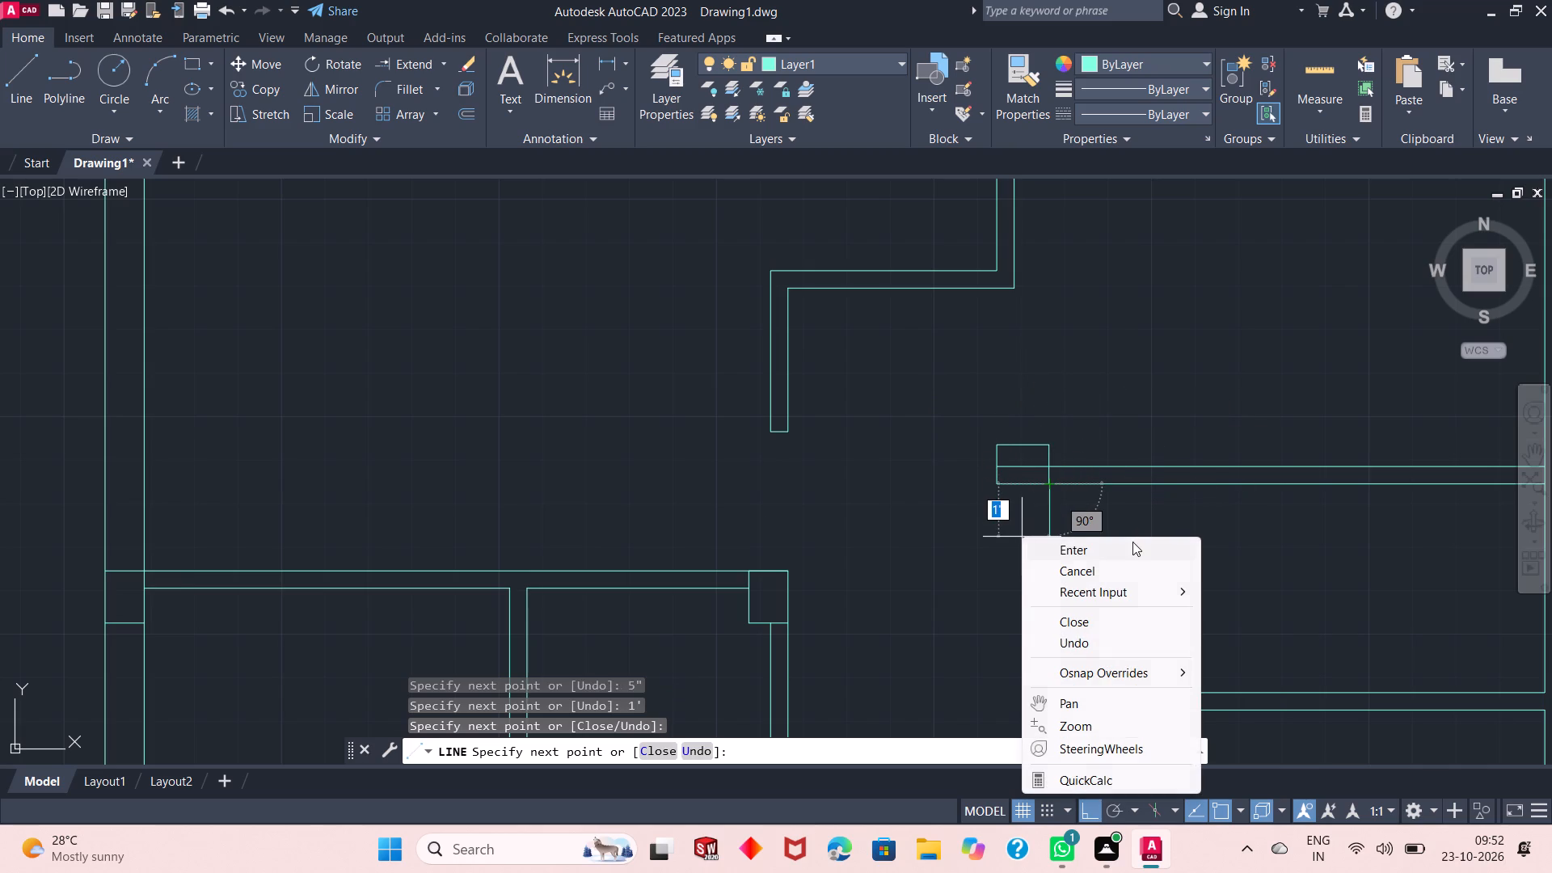
{"action": "left_click", "coordinate": [1132, 542]}
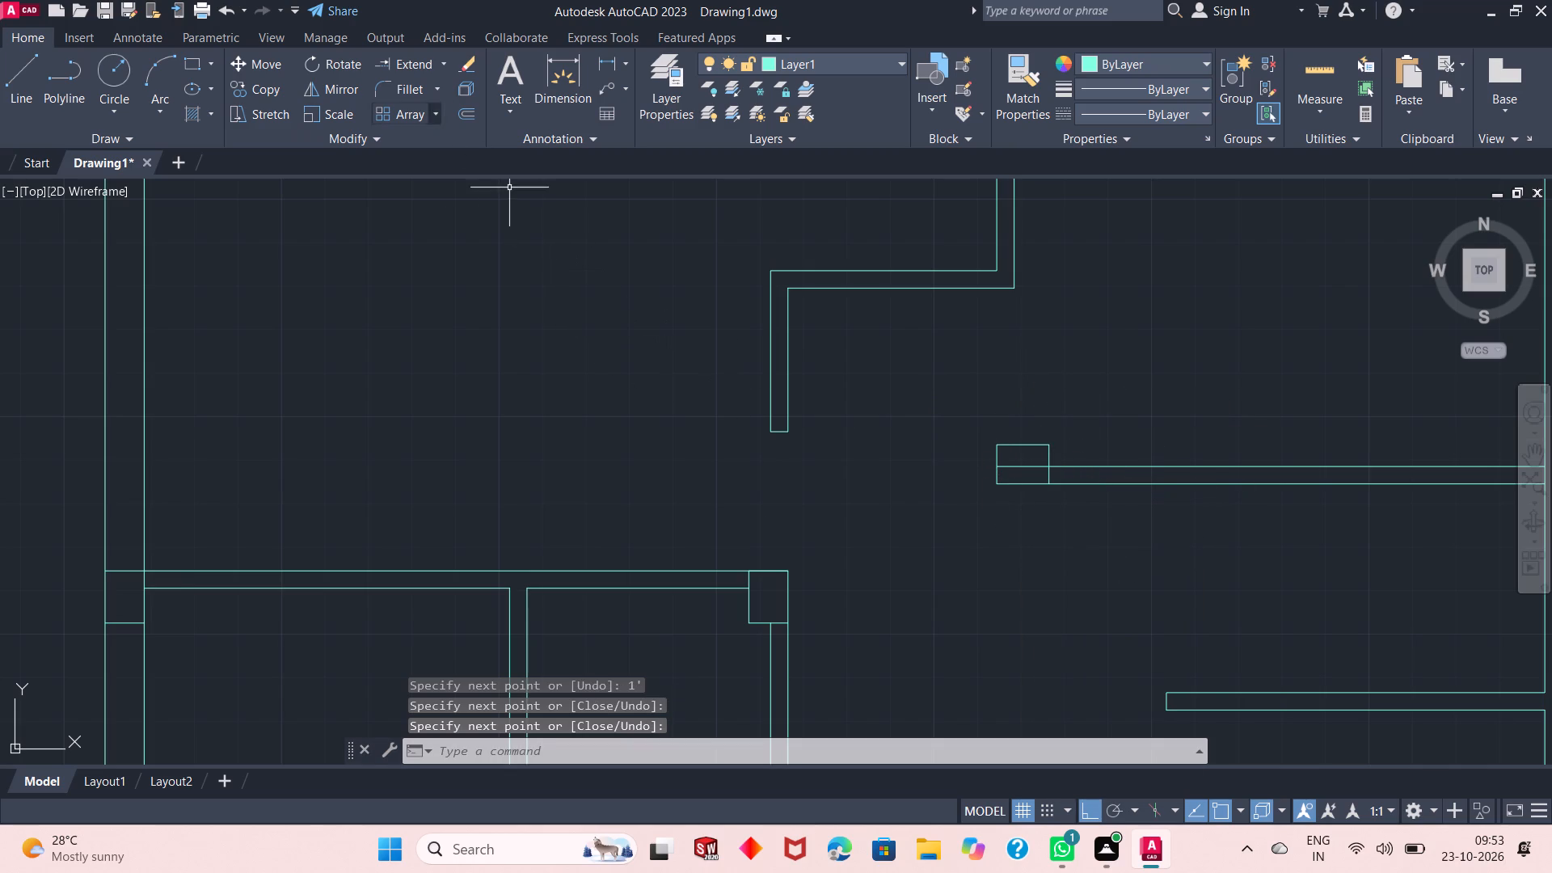
Trim the partition's north face line inside the new column at its free west end.
{"action": "right_click", "coordinate": [860, 358]}
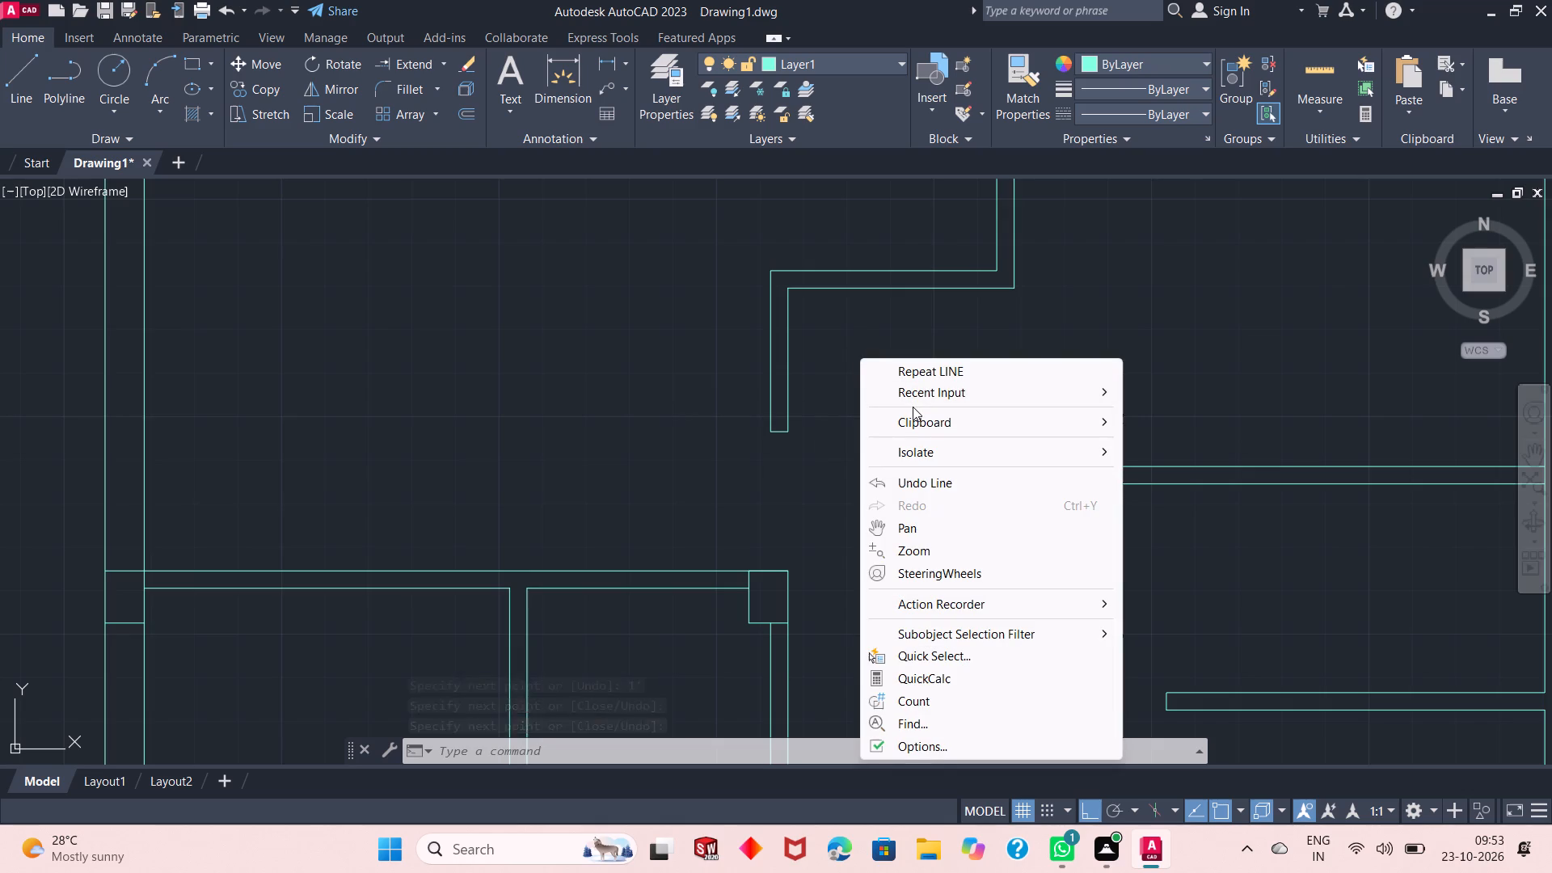
{"action": "left_click", "coordinate": [1158, 381]}
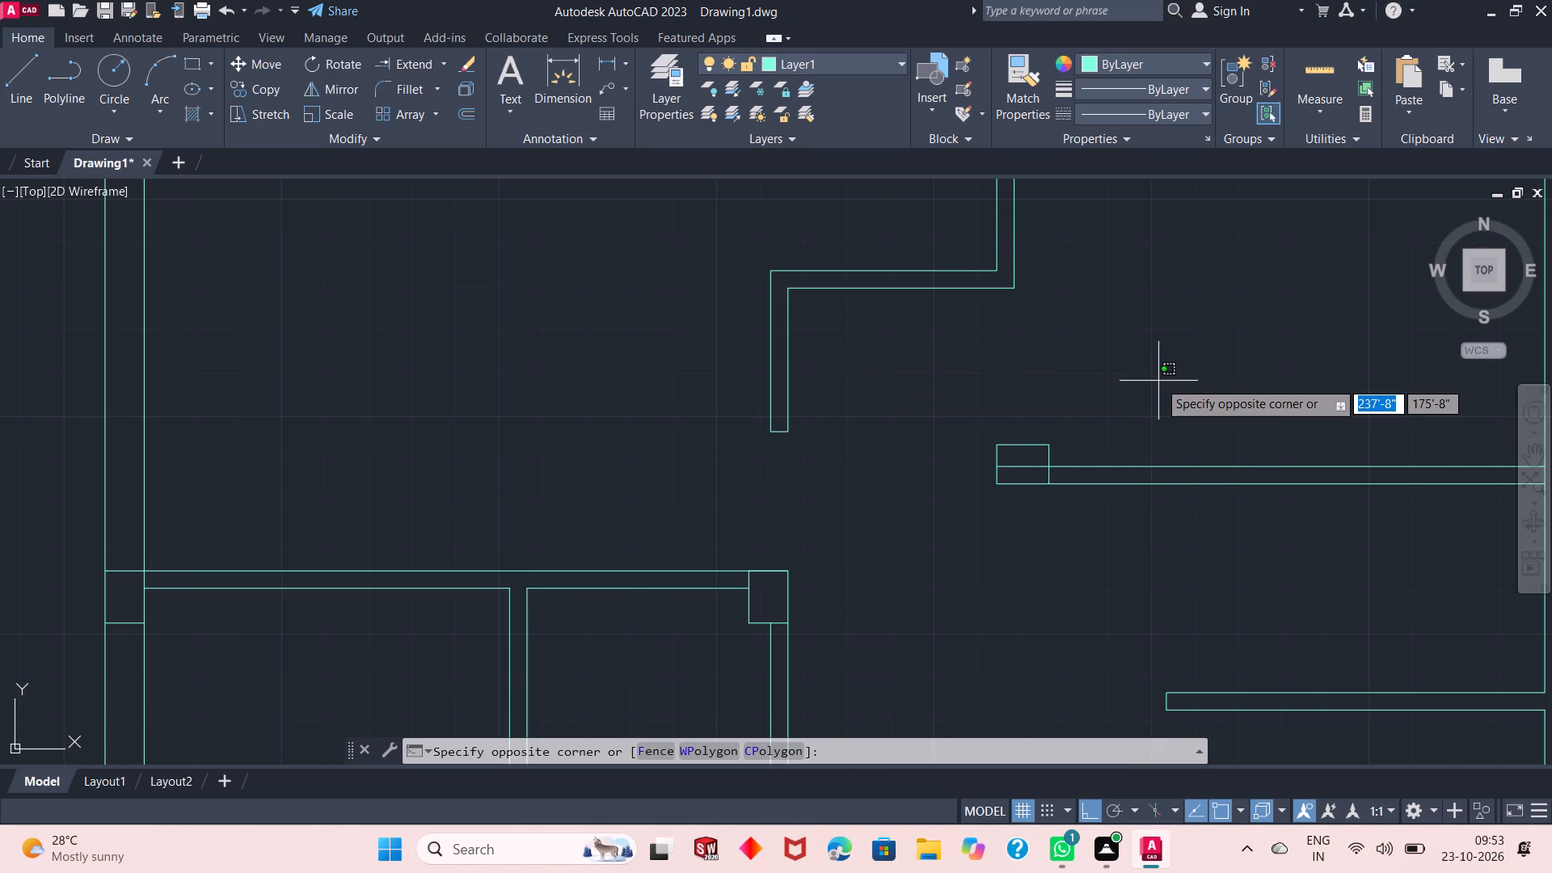
{"action": "left_click", "coordinate": [1158, 380]}
{"action": "left_click", "coordinate": [1142, 425]}
{"action": "right_click", "coordinate": [1111, 369]}
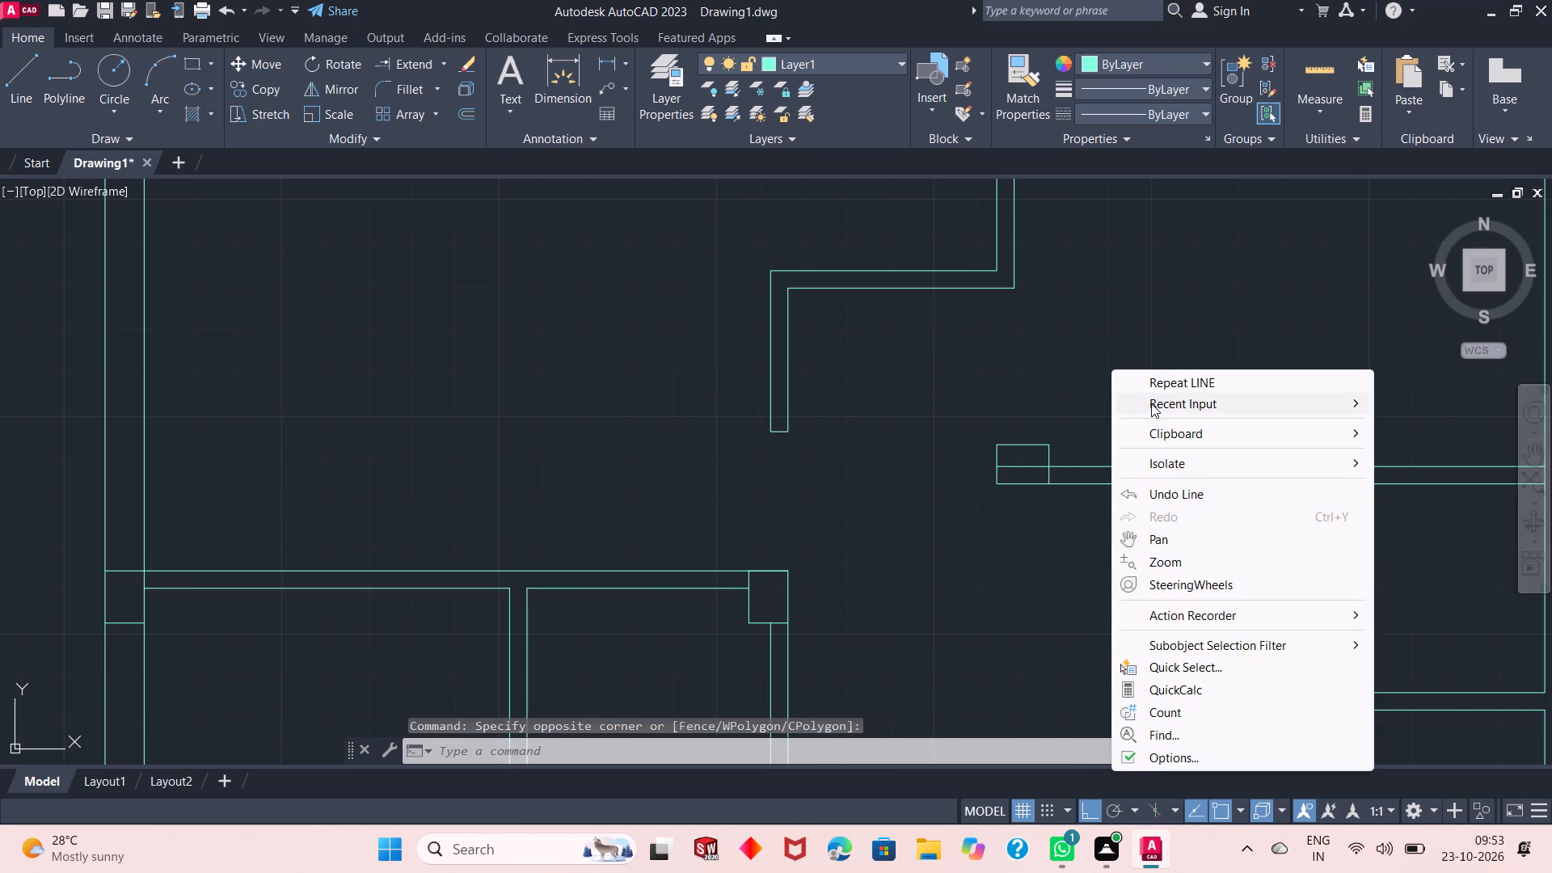
{"action": "left_click", "coordinate": [1151, 403]}
{"action": "left_click", "coordinate": [1434, 431]}
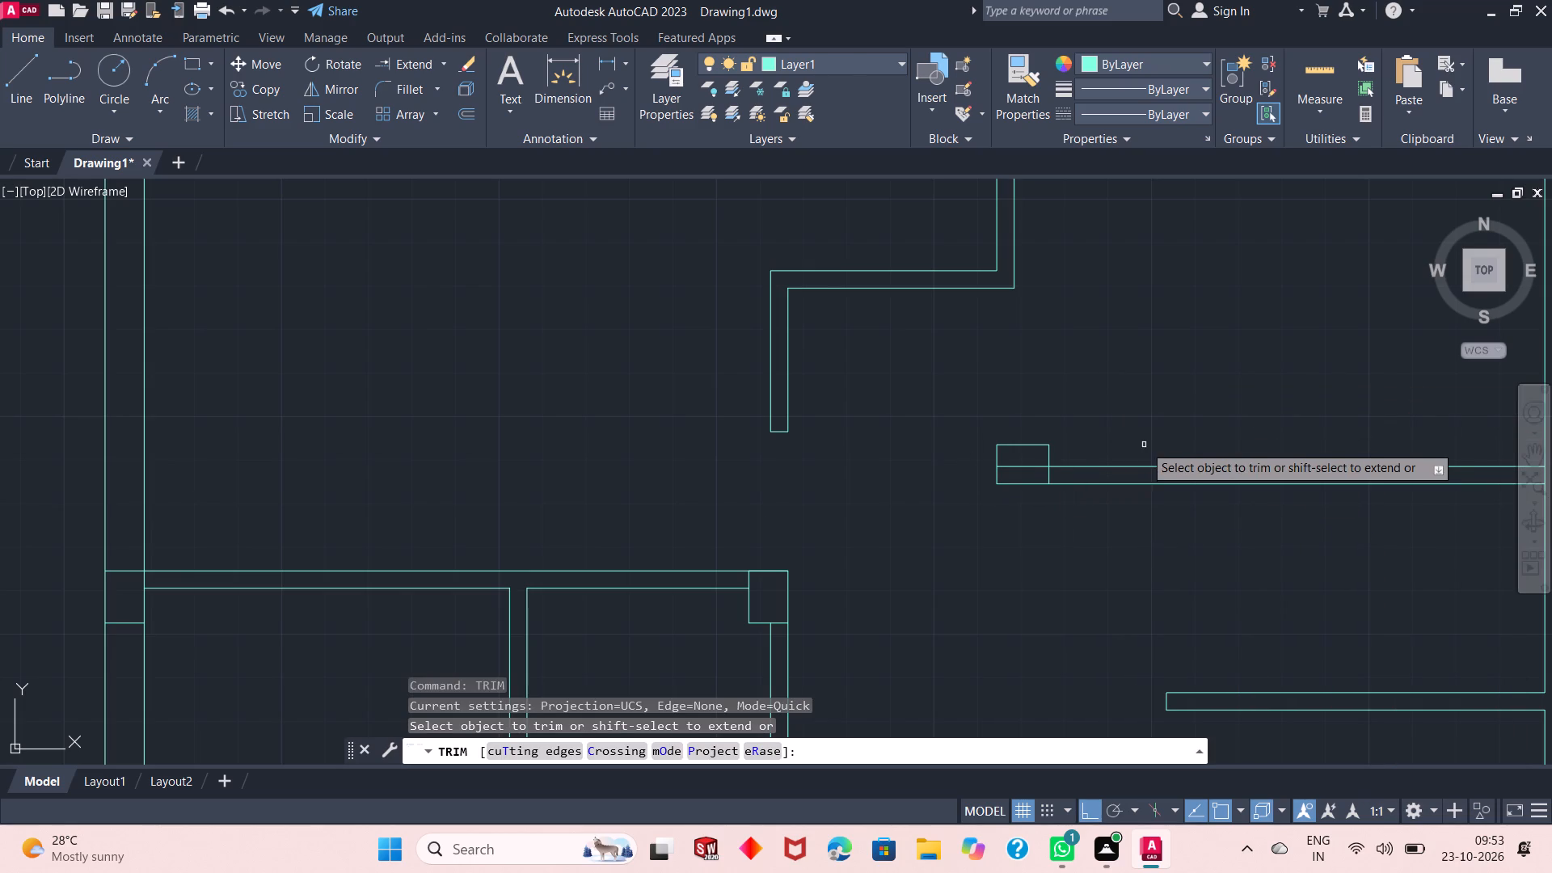
{"action": "left_click", "coordinate": [1028, 467]}
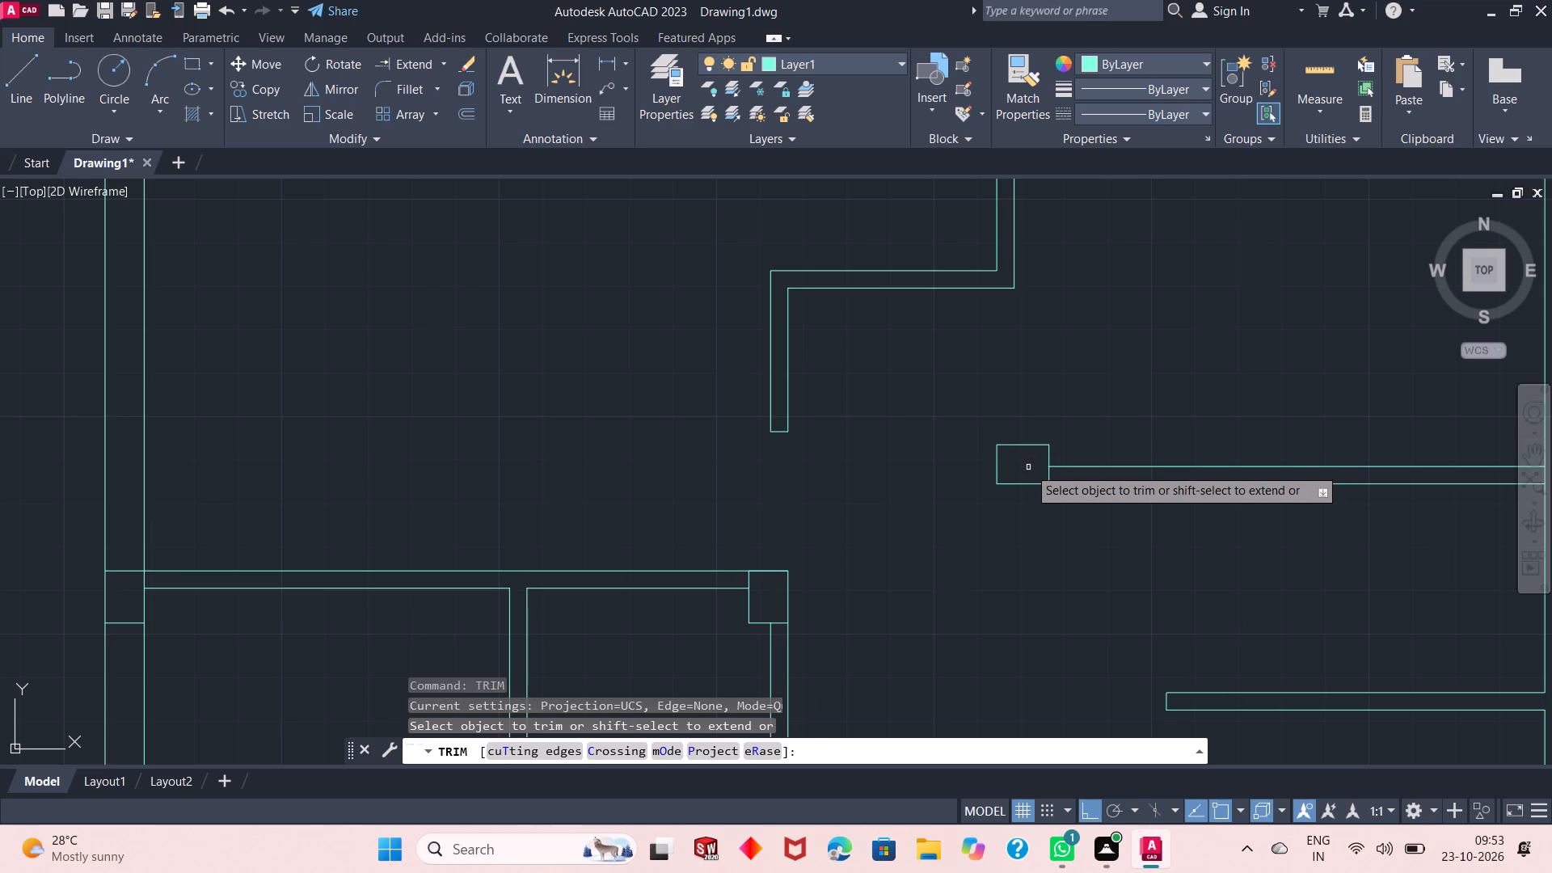
{"action": "right_click", "coordinate": [1021, 371]}
{"action": "left_click", "coordinate": [1065, 391]}
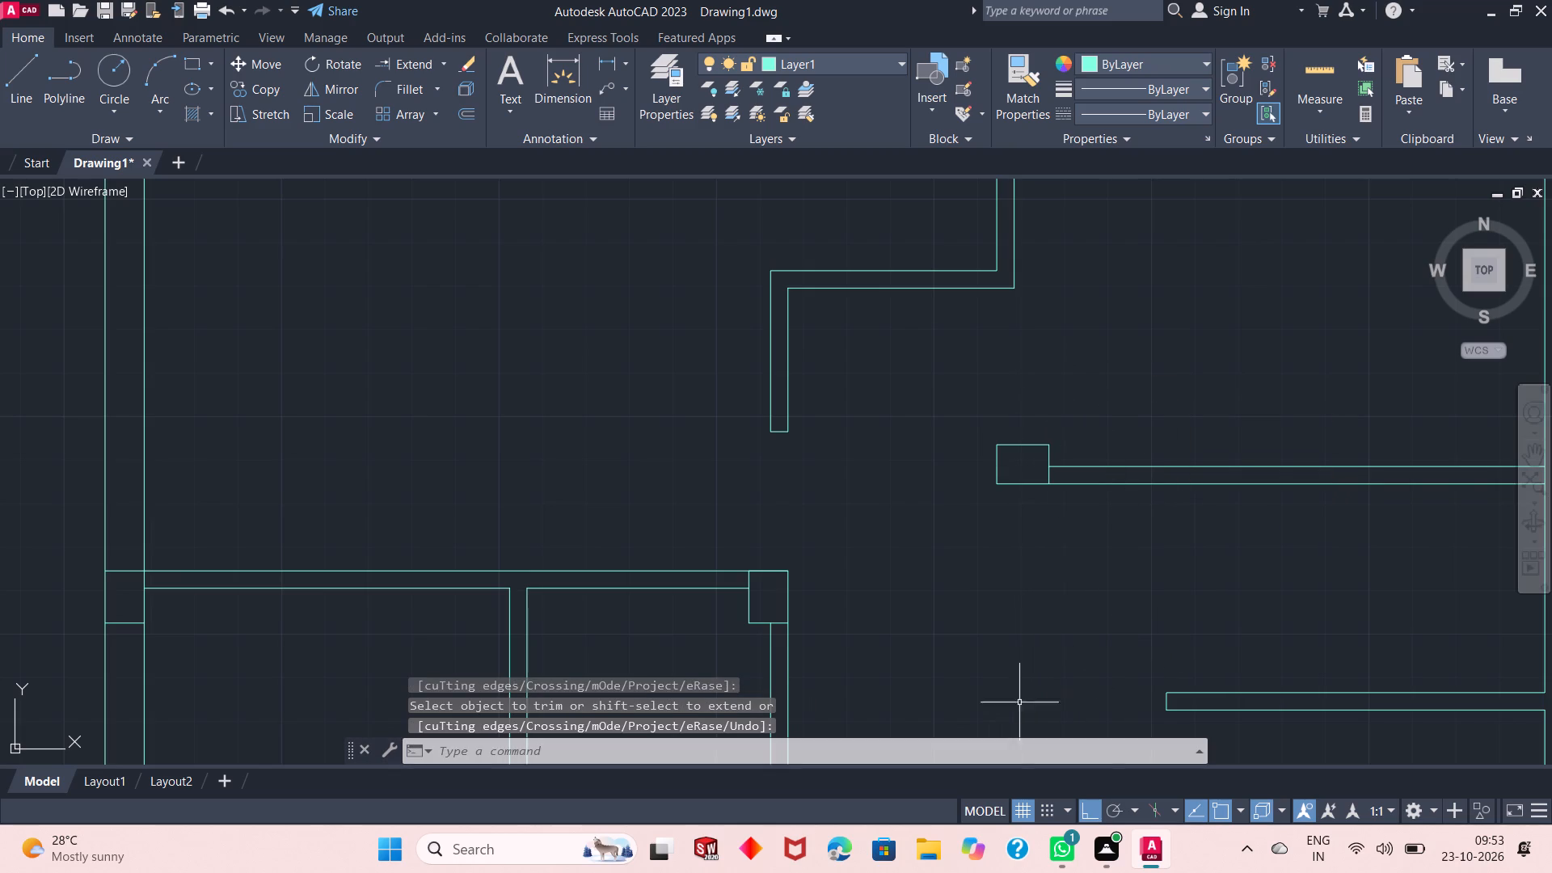
Extend the south face of the same partition east to the east house wall's outer face.
{"action": "scroll", "coordinate": [881, 492], "scroll_direction": "down", "scroll_amount": 2}
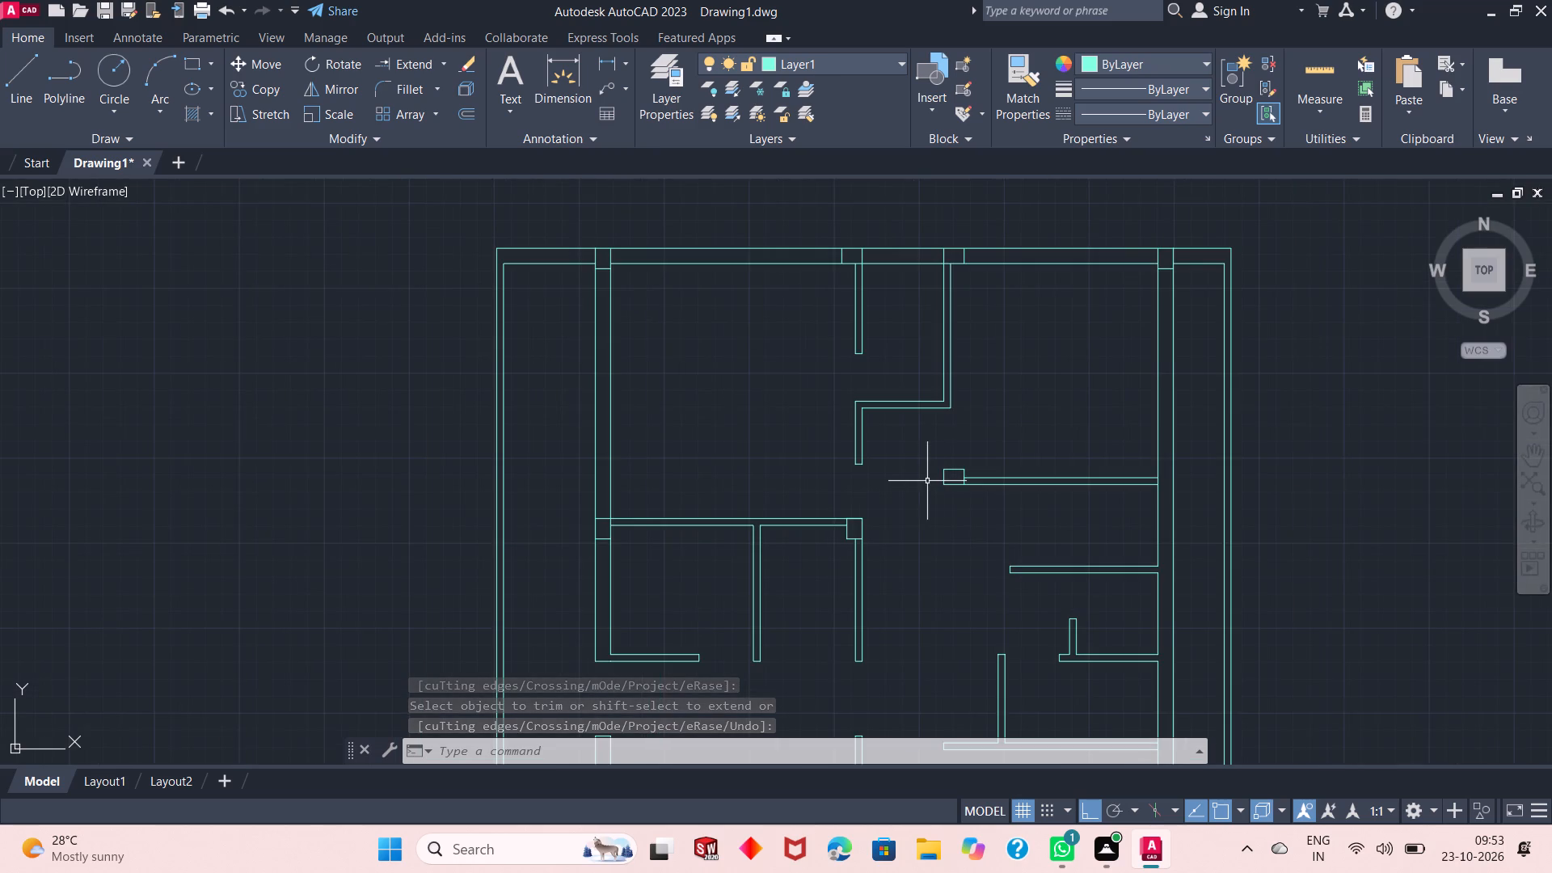
{"action": "scroll", "coordinate": [1131, 477], "scroll_direction": "up", "scroll_amount": 2}
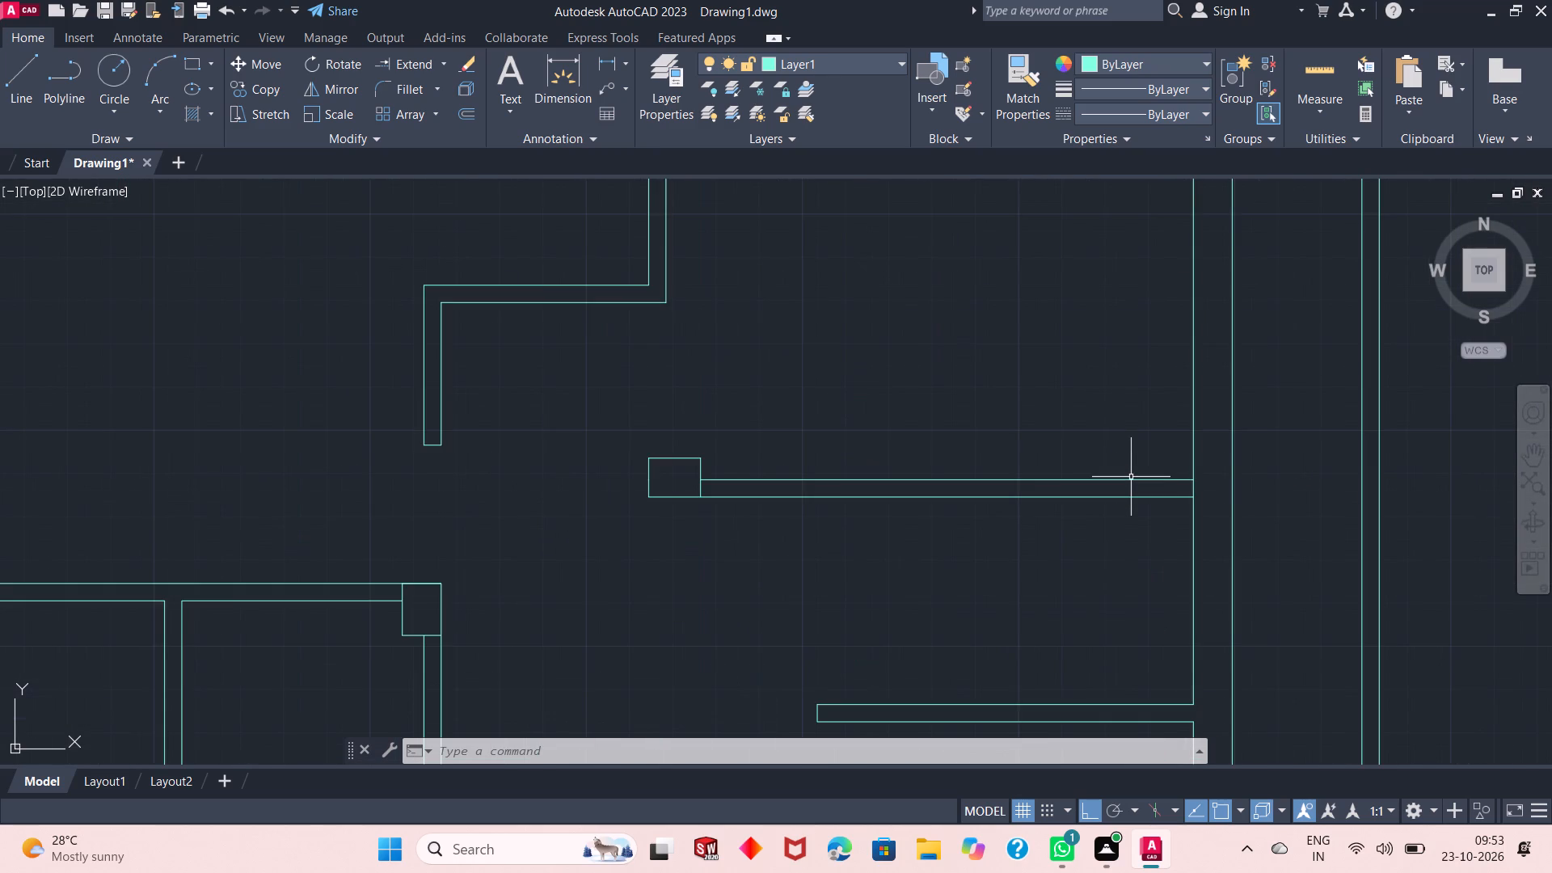
{"action": "scroll", "coordinate": [1188, 504], "scroll_direction": "up", "scroll_amount": 2}
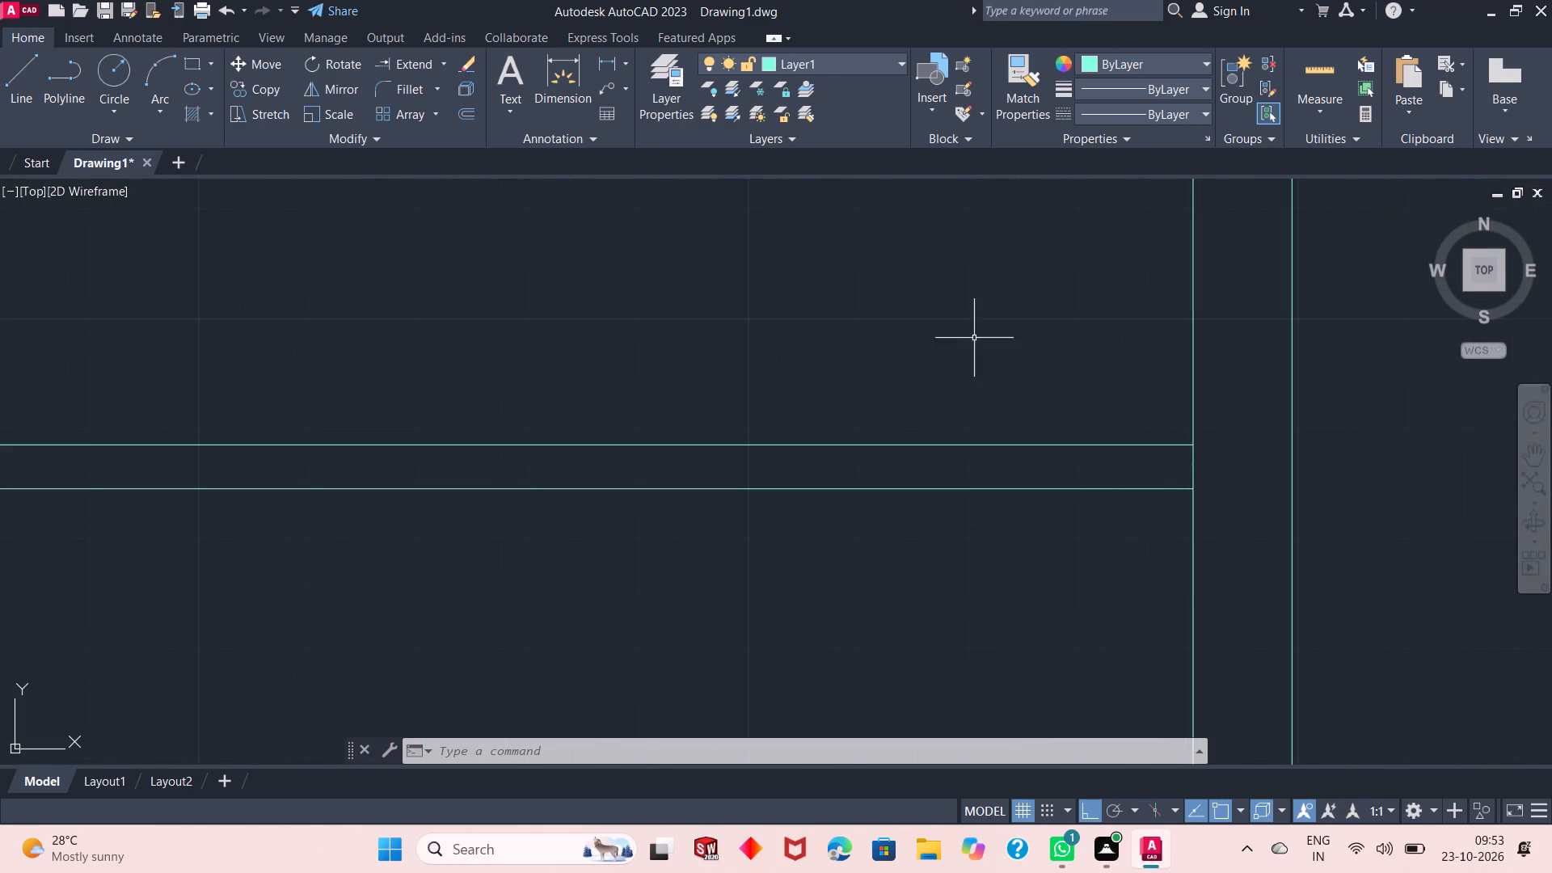
{"action": "left_click", "coordinate": [391, 65]}
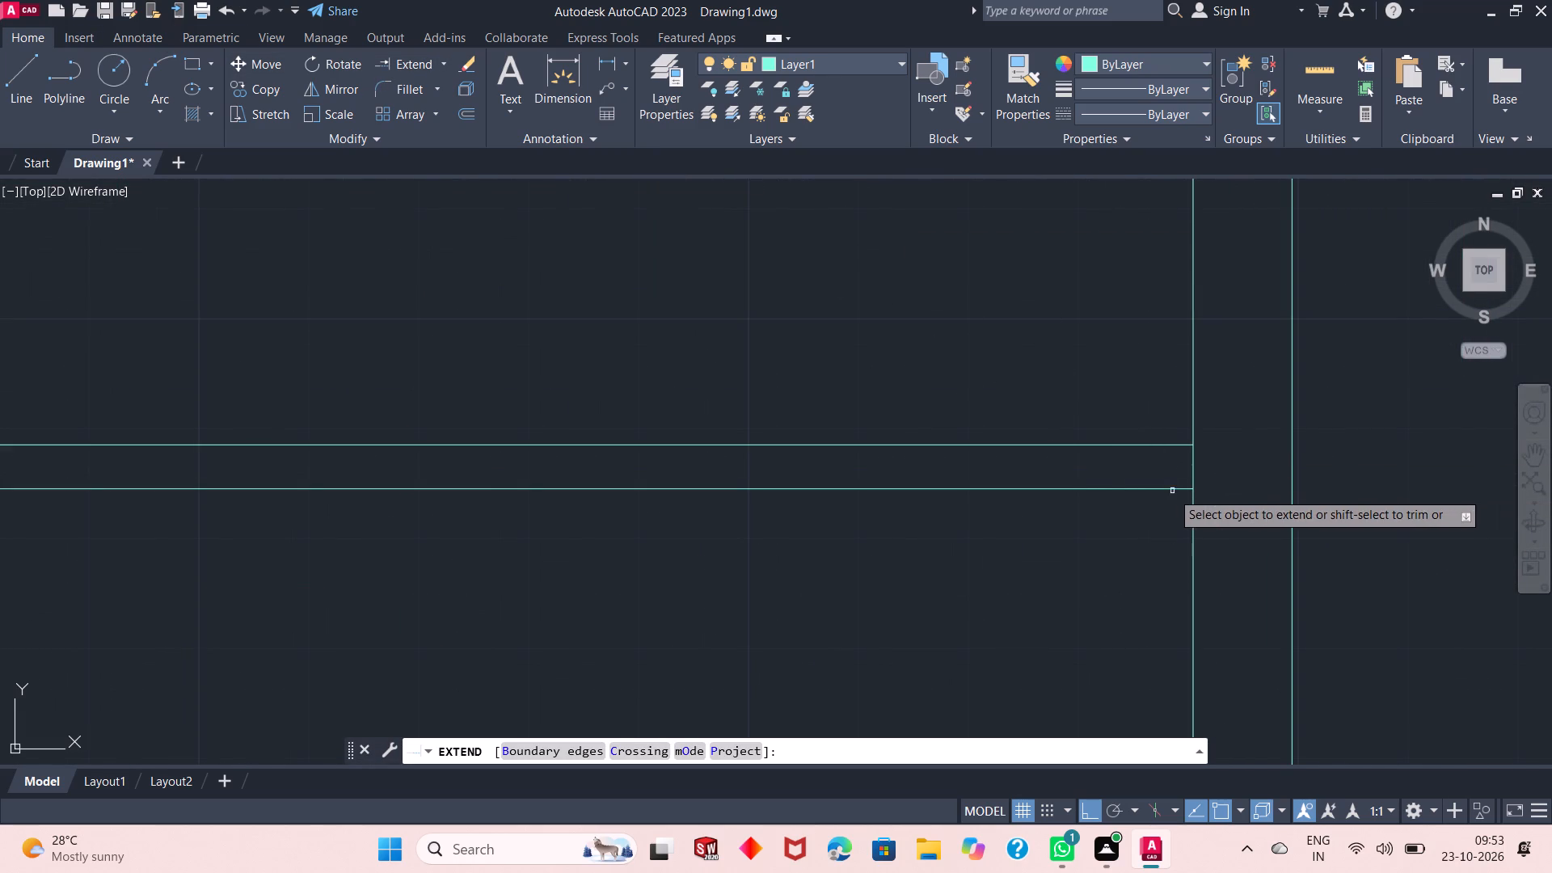
{"action": "left_click", "coordinate": [1166, 488]}
{"action": "right_click", "coordinate": [976, 327]}
{"action": "left_click", "coordinate": [1002, 339]}
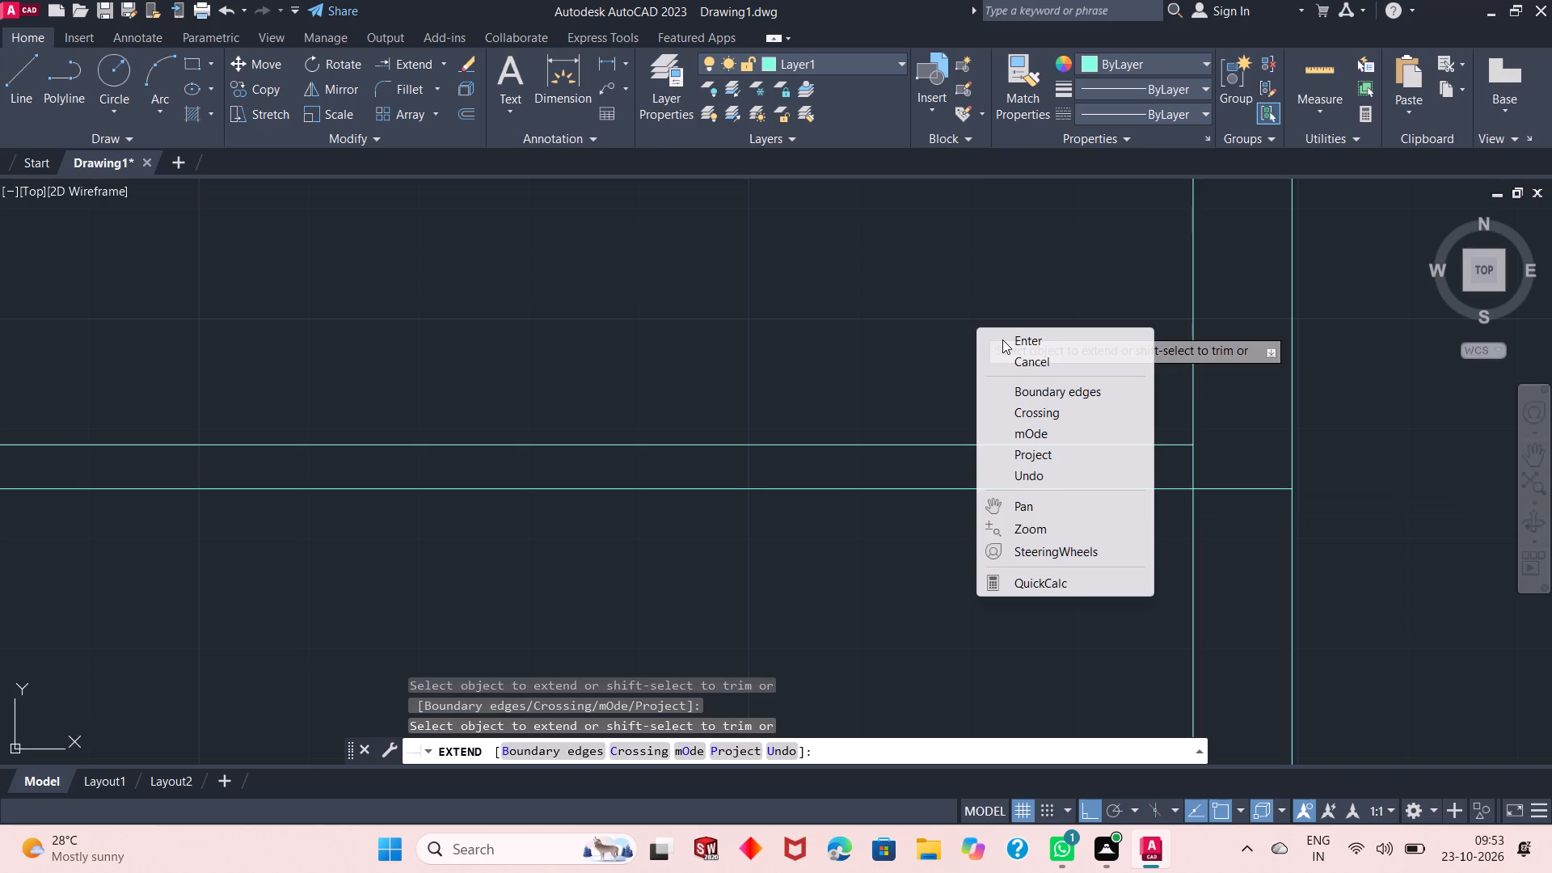
{"action": "scroll", "coordinate": [1100, 502], "scroll_direction": "down", "scroll_amount": 3}
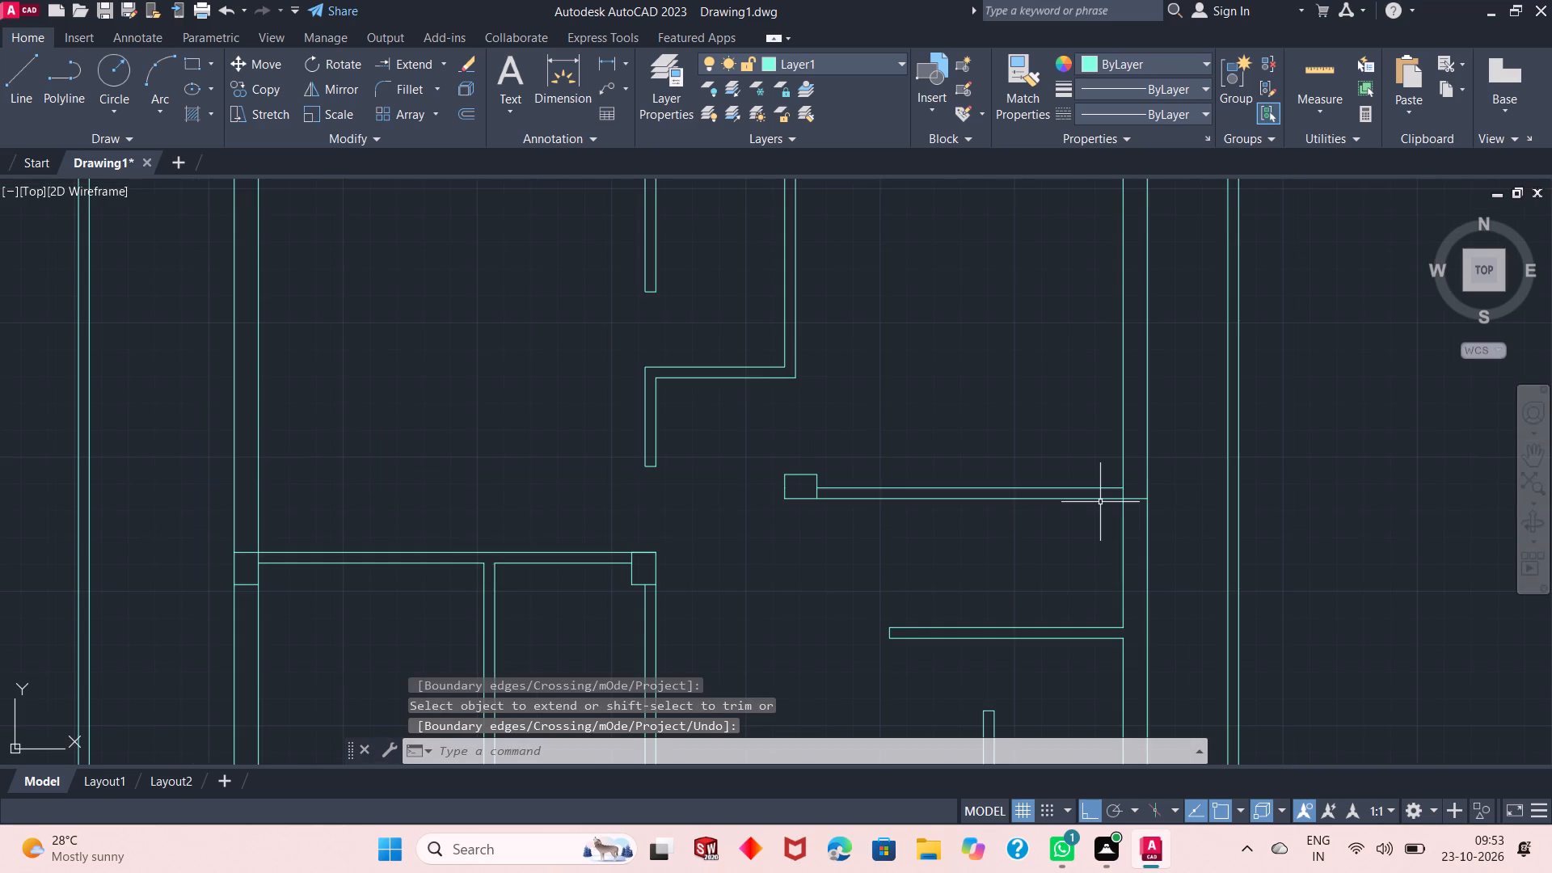
Outline a column in the east house wall with lines 1' north from the partition's extended south face and west to the inner face.
{"action": "scroll", "coordinate": [1082, 470], "scroll_direction": "up", "scroll_amount": 1}
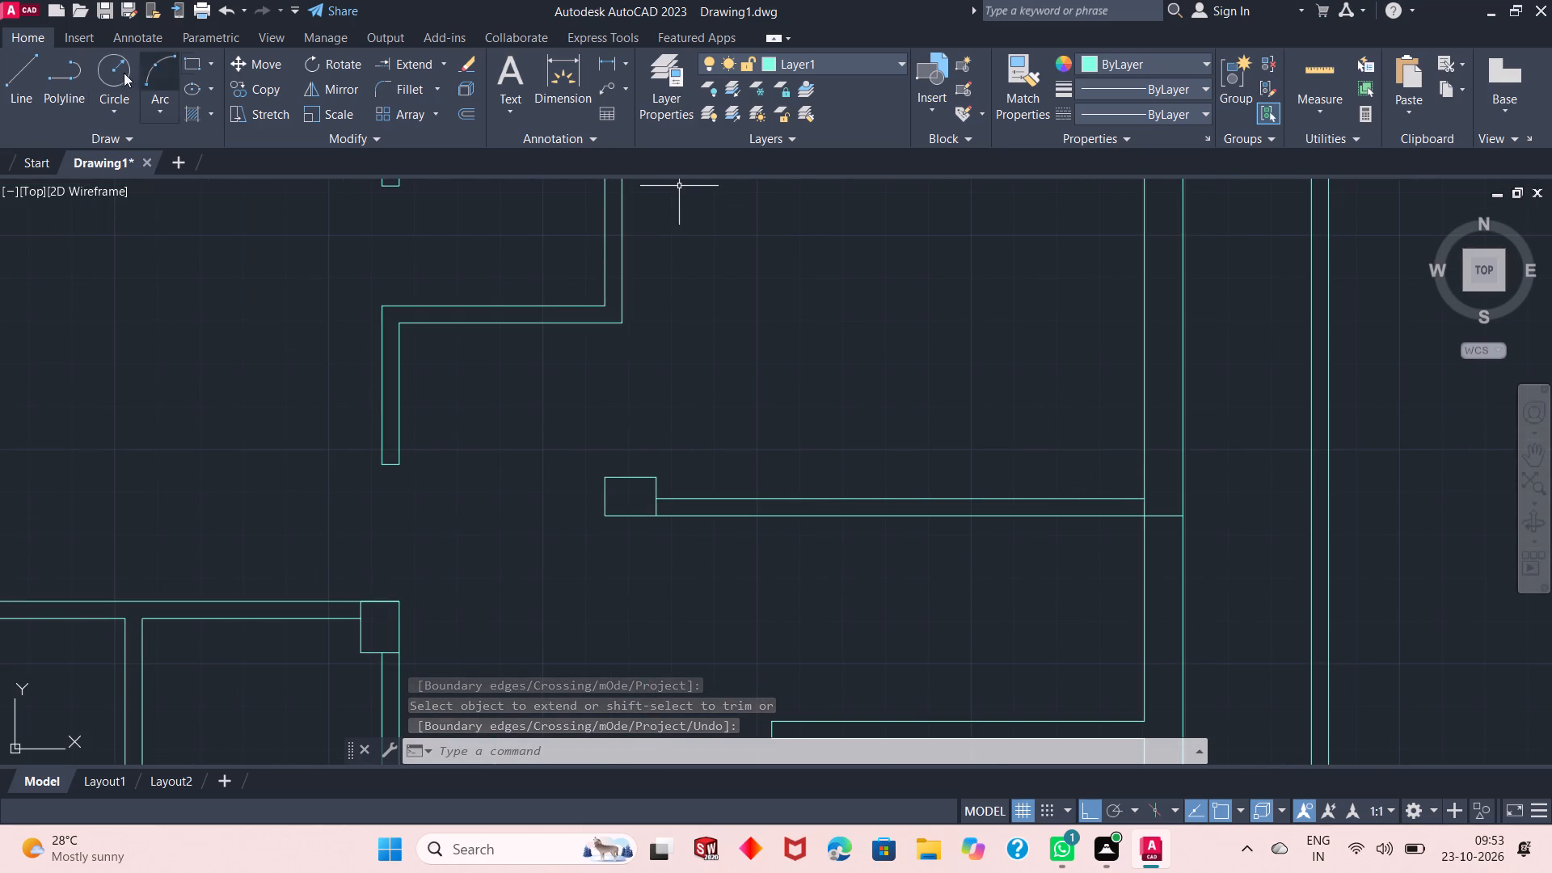
{"action": "left_click", "coordinate": [36, 73]}
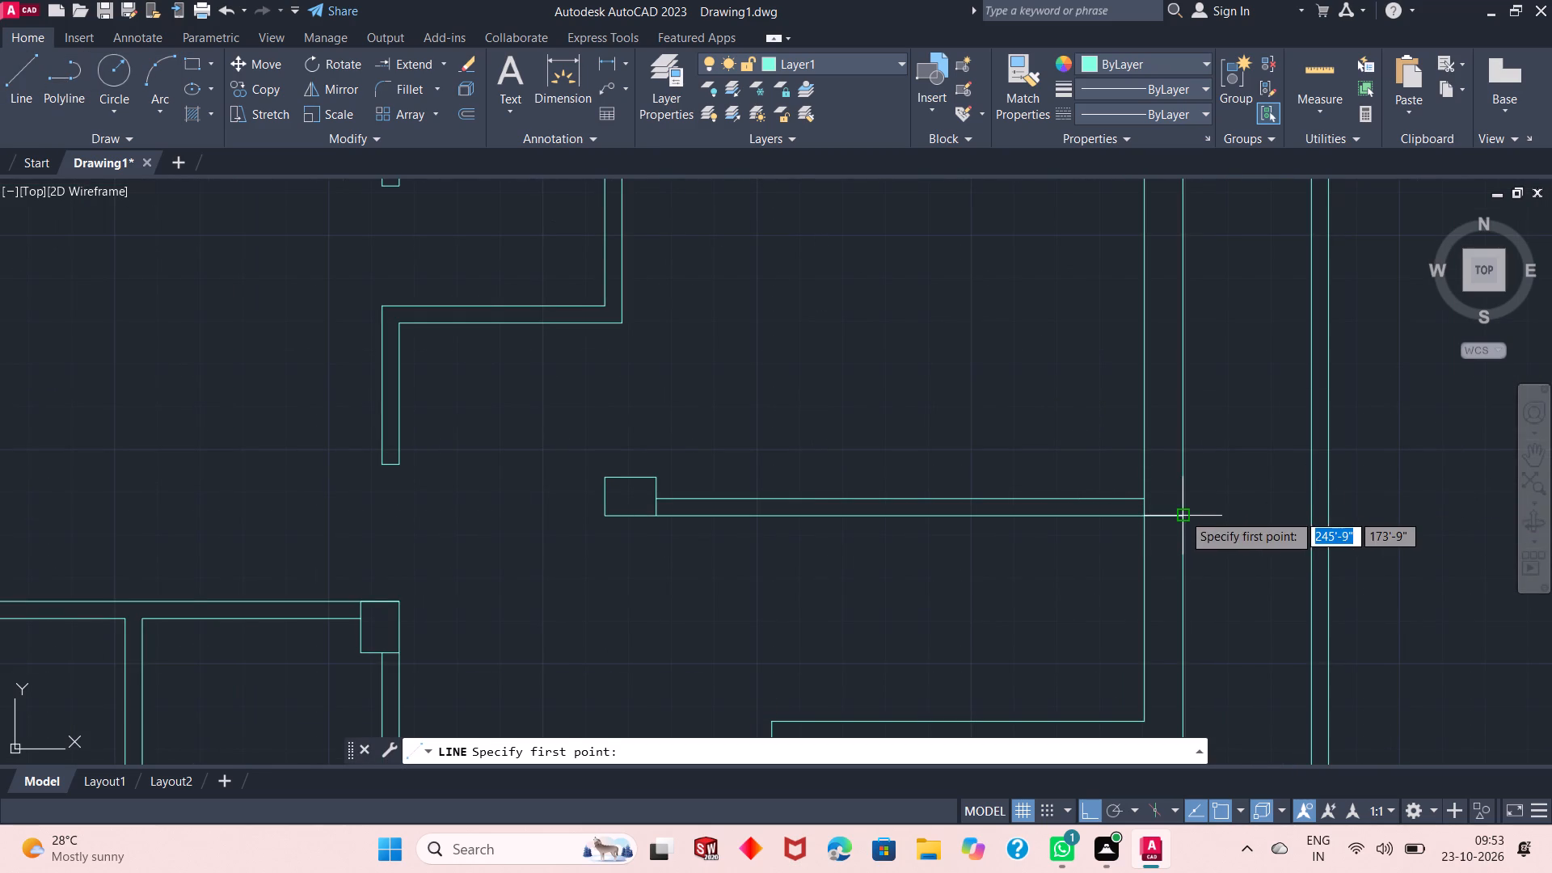
{"action": "left_click", "coordinate": [1183, 513]}
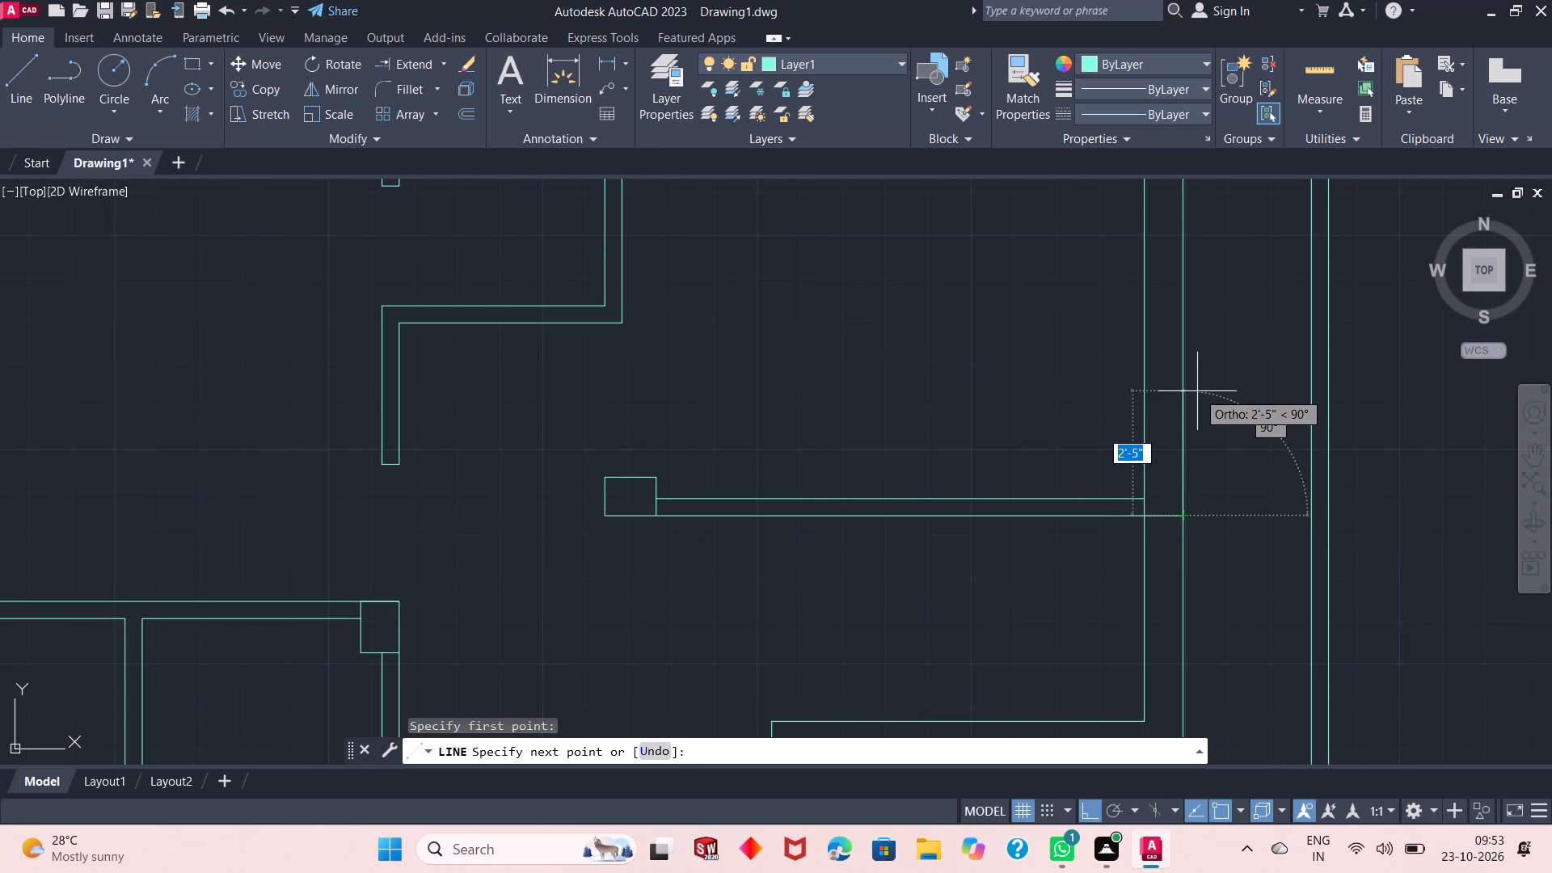
{"action": "key", "text": "1"}
{"action": "key", "text": "apostrophe"}
{"action": "key", "text": "Return"}
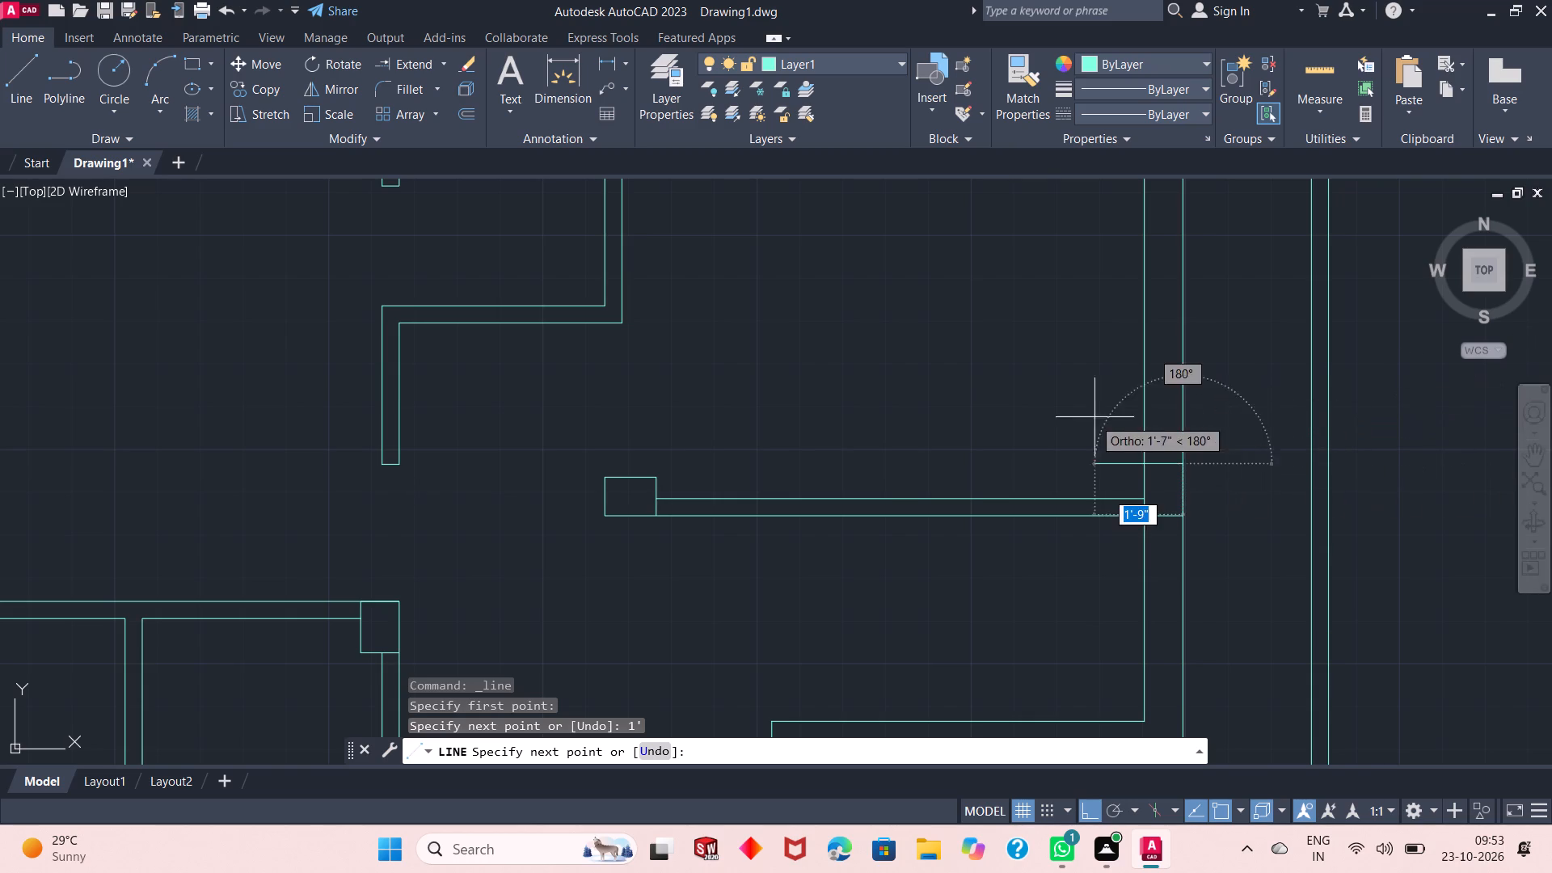
{"action": "left_click", "coordinate": [1142, 463]}
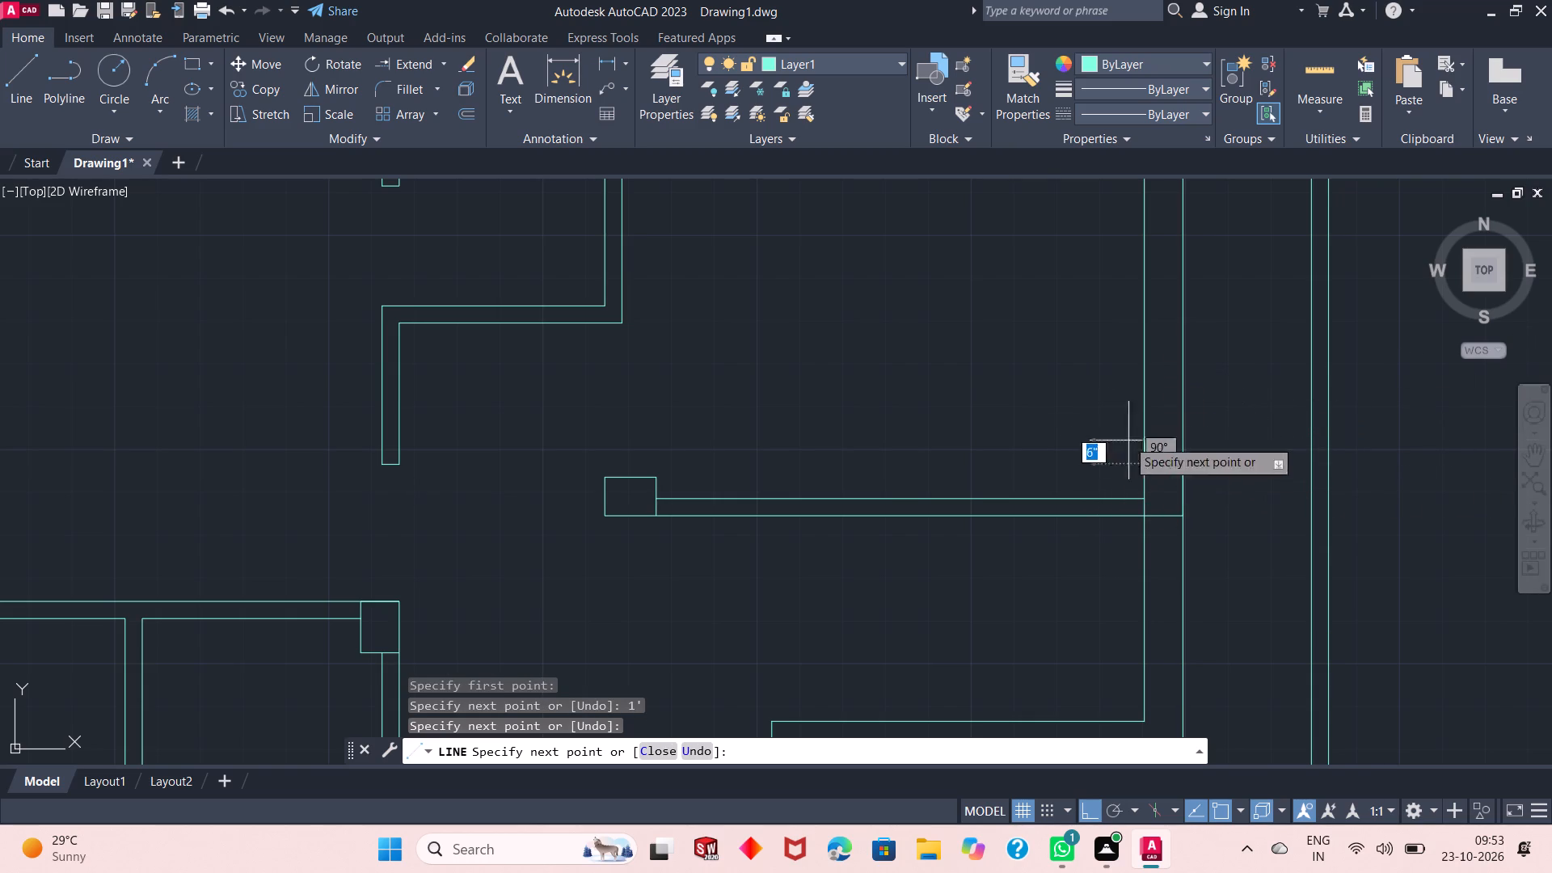
{"action": "right_click", "coordinate": [862, 331]}
{"action": "left_click", "coordinate": [984, 348]}
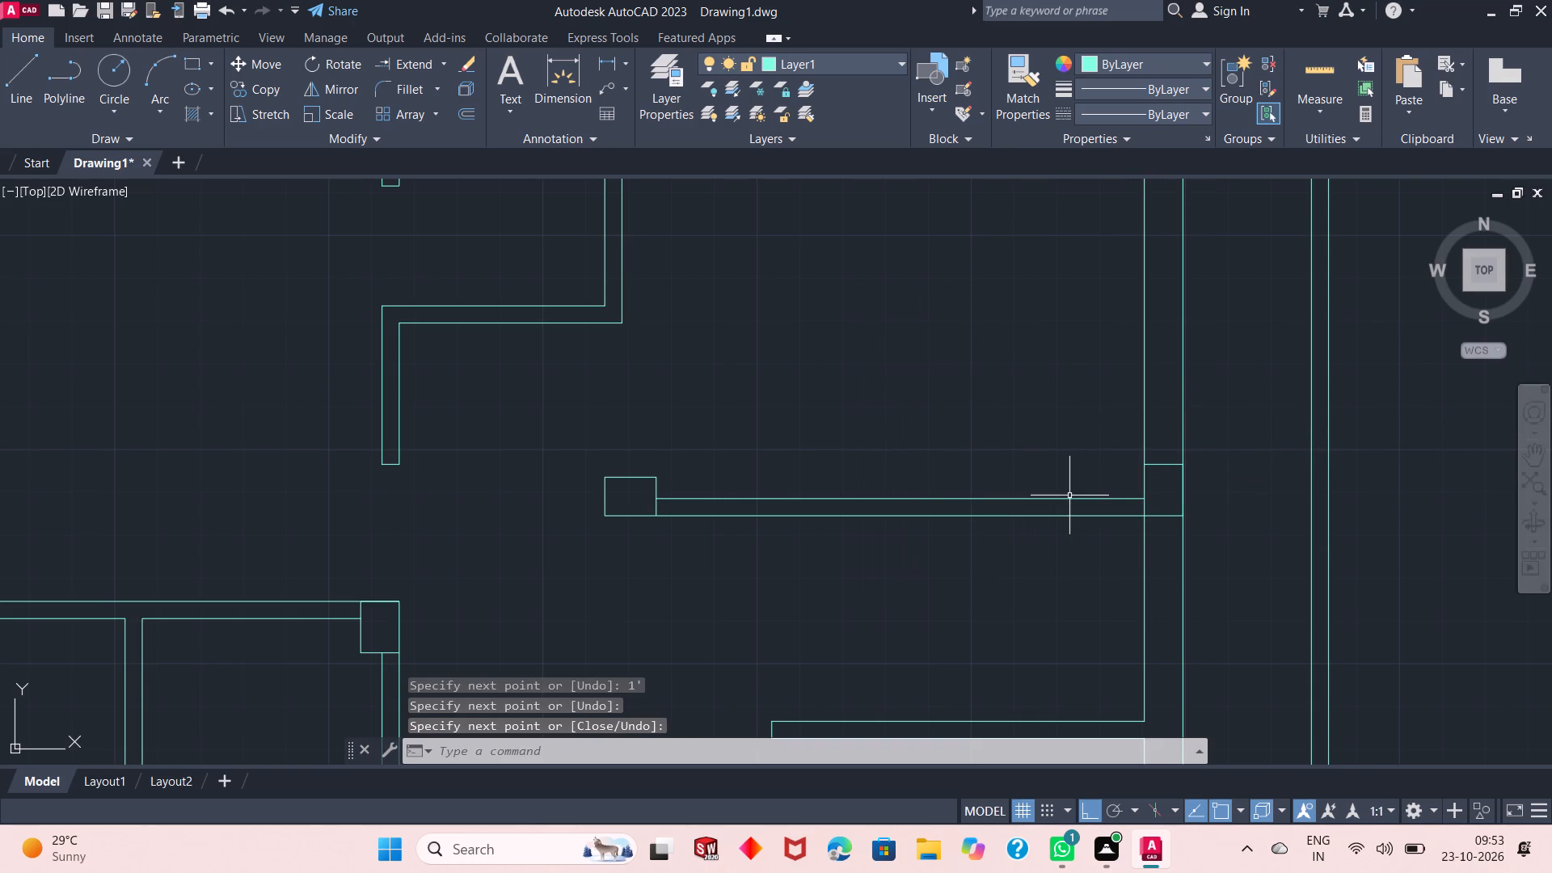
Erase the 1' line overlapping the east house wall's outer face at the new column.
{"action": "scroll", "coordinate": [1072, 496], "scroll_direction": "down", "scroll_amount": 1}
{"action": "left_click", "coordinate": [1143, 492]}
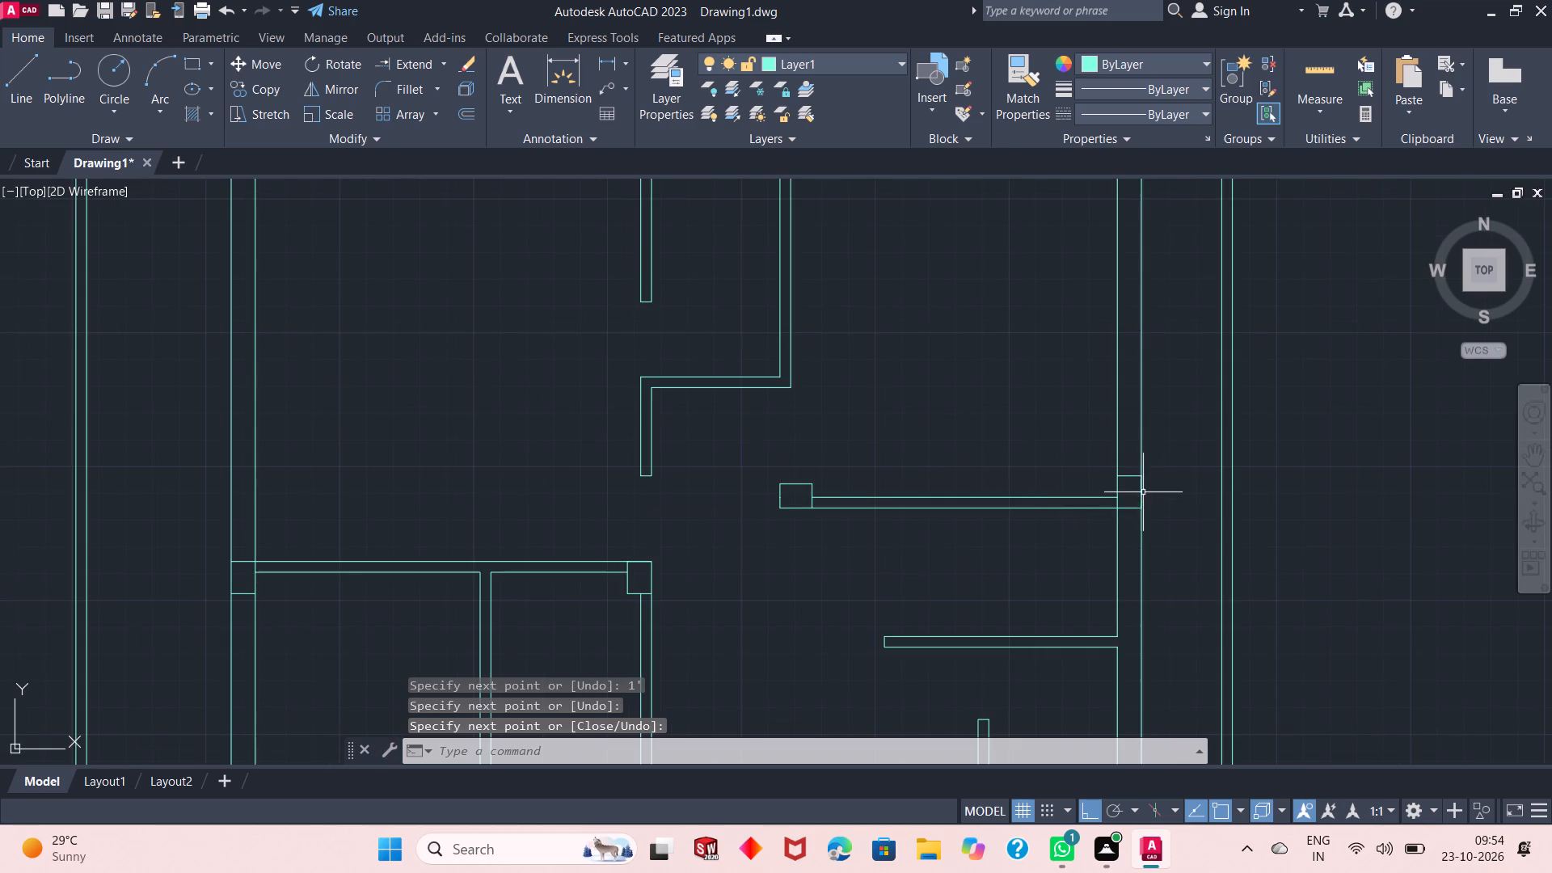
{"action": "right_click", "coordinate": [1174, 391]}
{"action": "left_click", "coordinate": [1203, 422]}
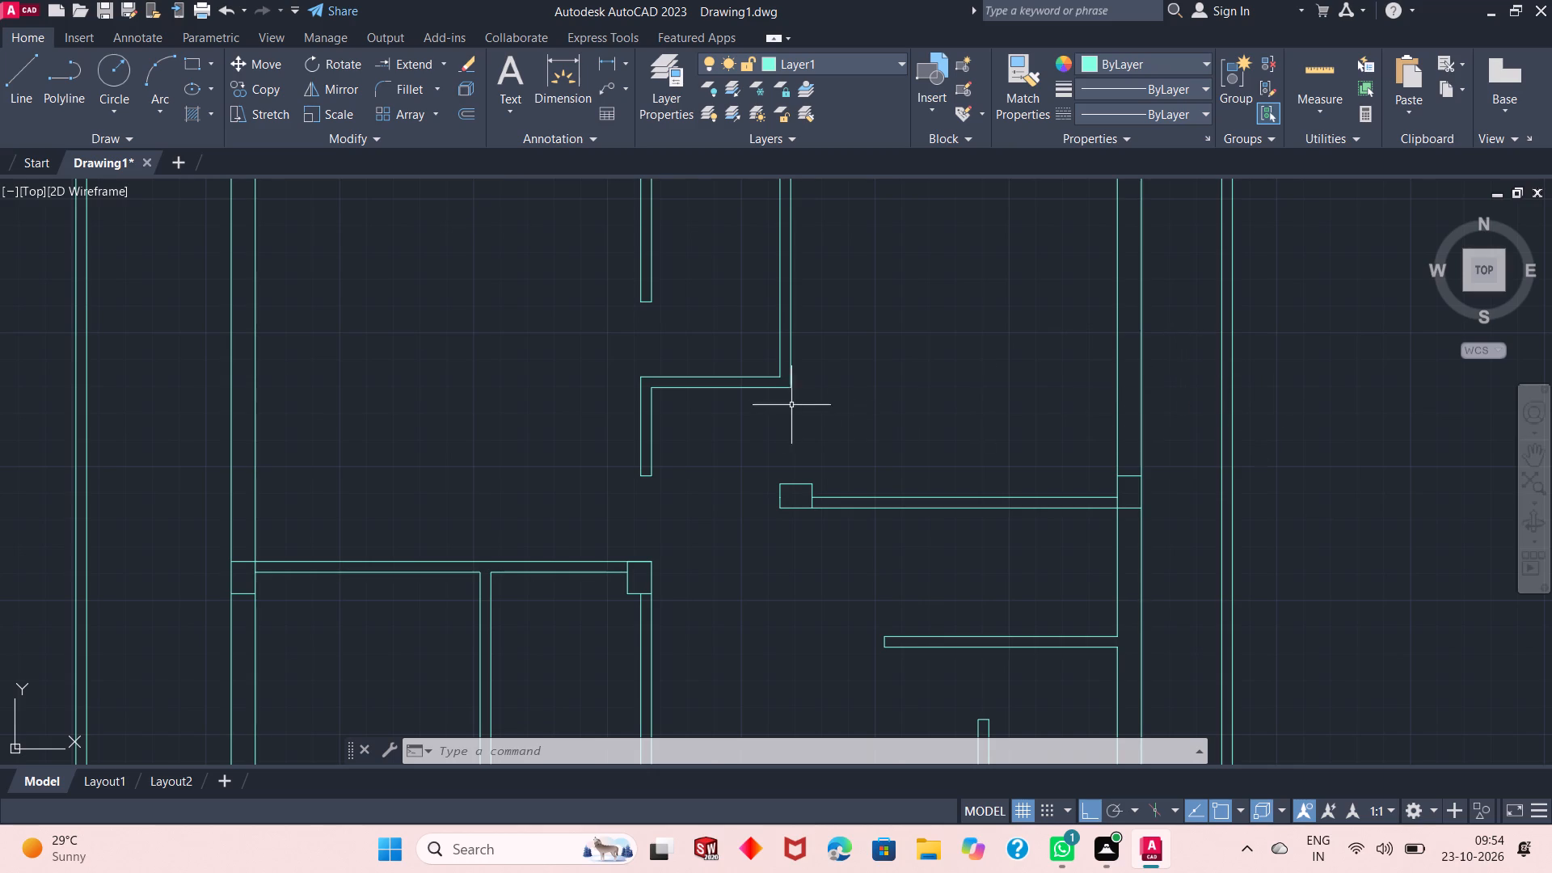
Outline a column at the north end of the west wall's southern segment with lines 1' south and east to the inner face.
{"action": "scroll", "coordinate": [773, 394], "scroll_direction": "down", "scroll_amount": 2}
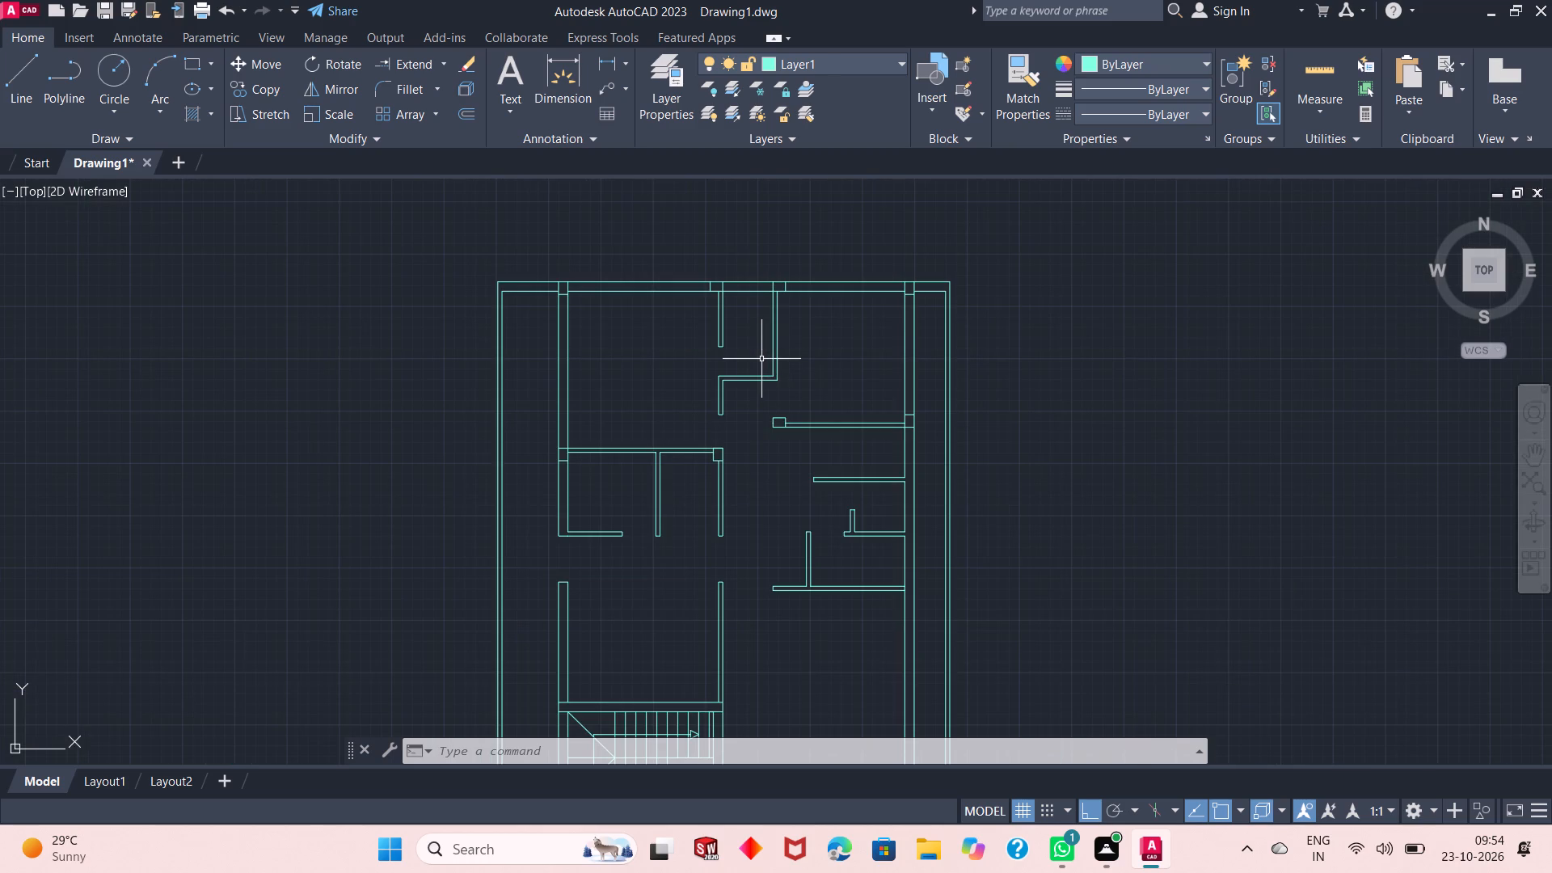
{"action": "scroll", "coordinate": [616, 618], "scroll_direction": "up", "scroll_amount": 1}
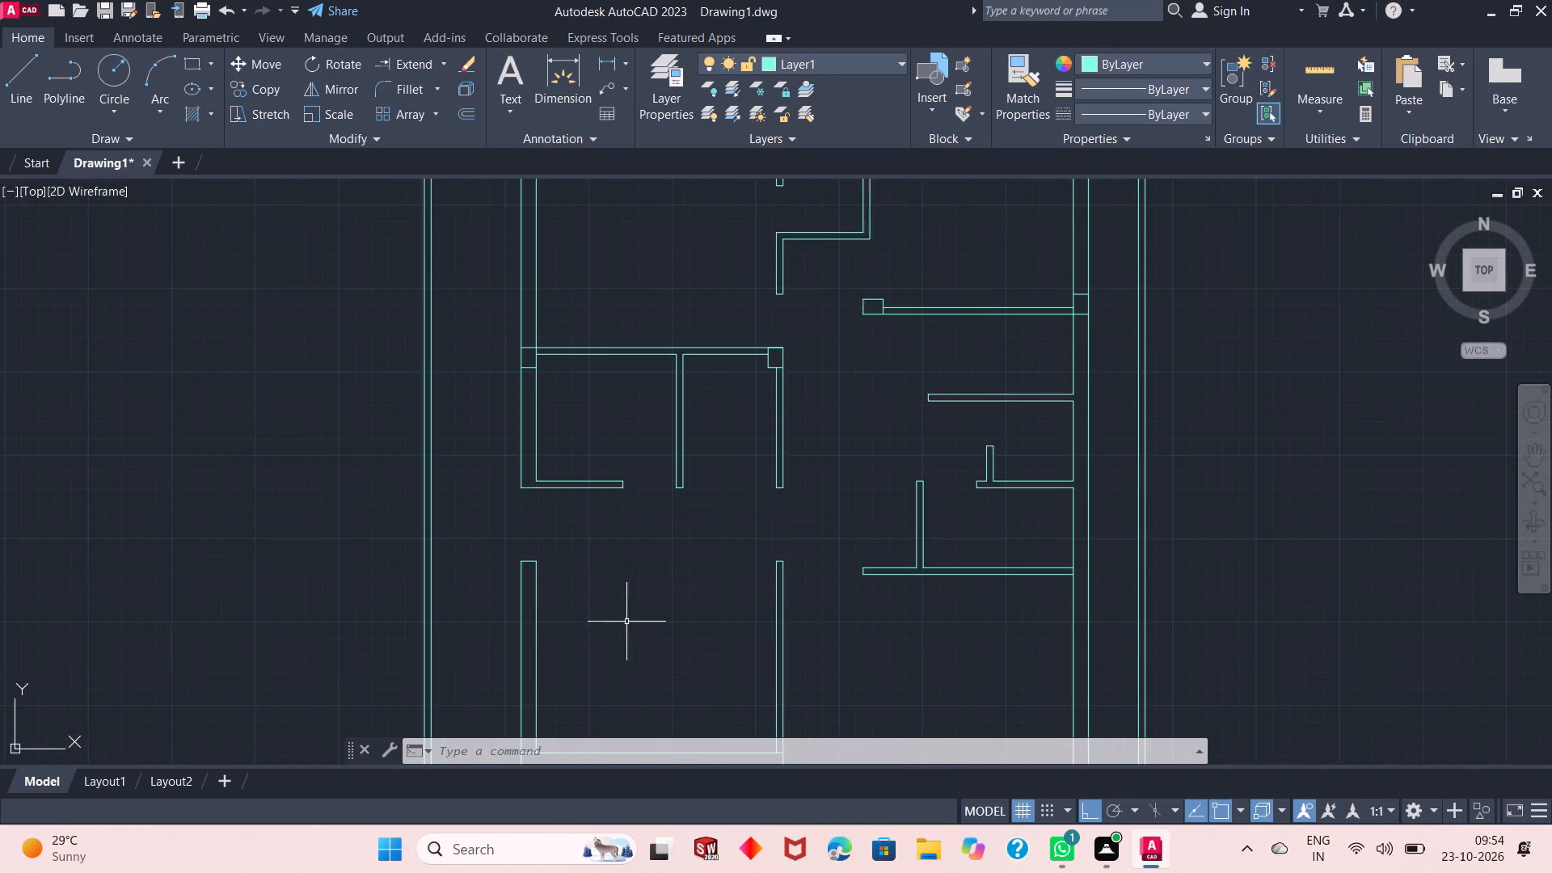
{"action": "scroll", "coordinate": [631, 626], "scroll_direction": "up", "scroll_amount": 2}
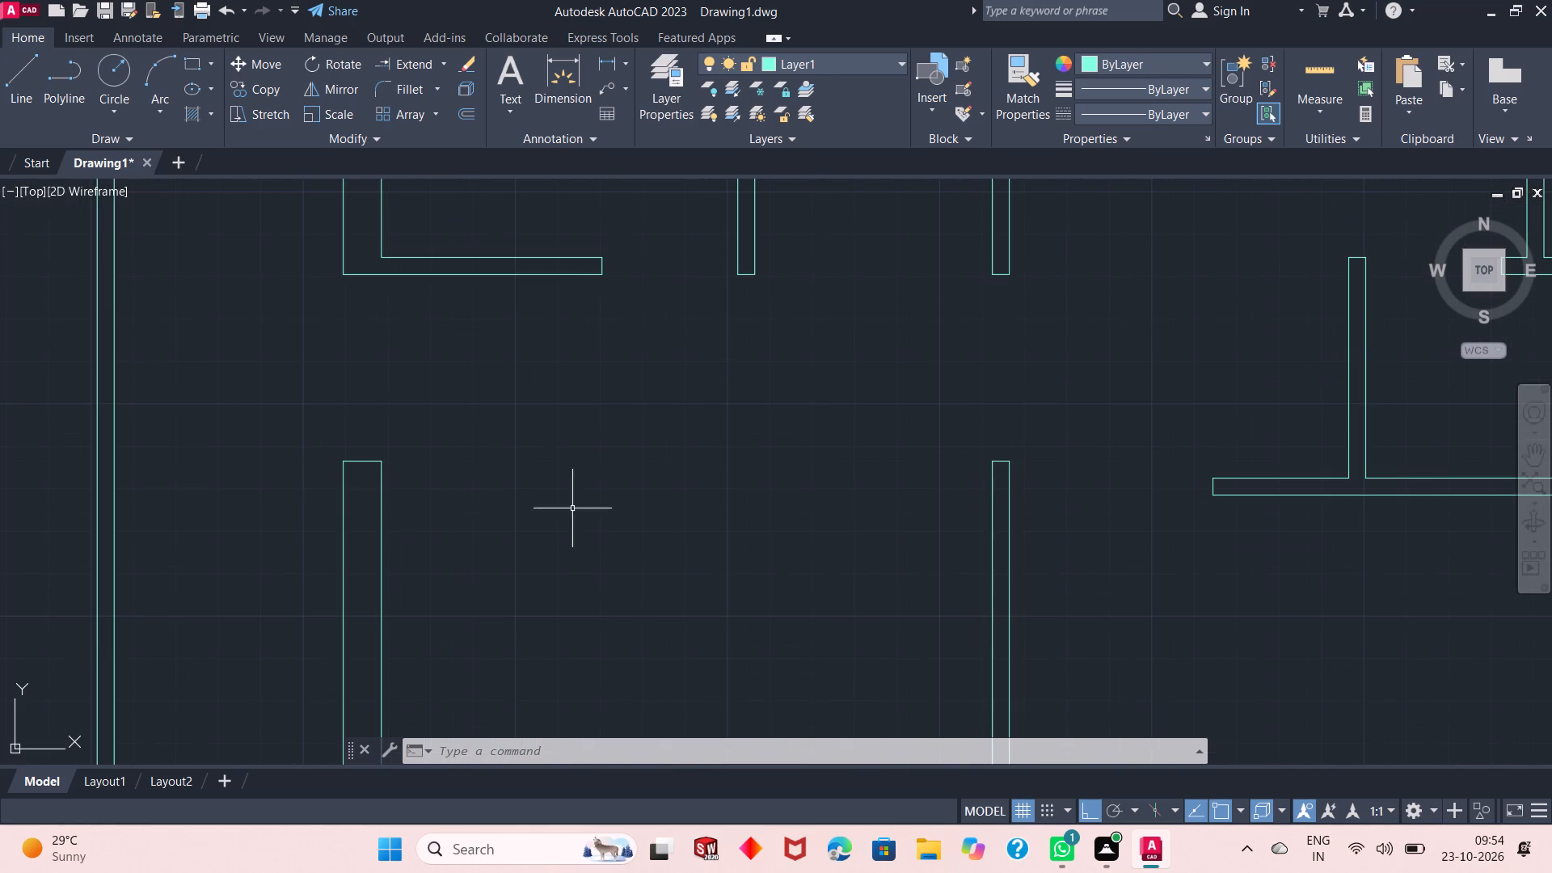
{"action": "right_click", "coordinate": [553, 458]}
{"action": "left_click", "coordinate": [685, 89]}
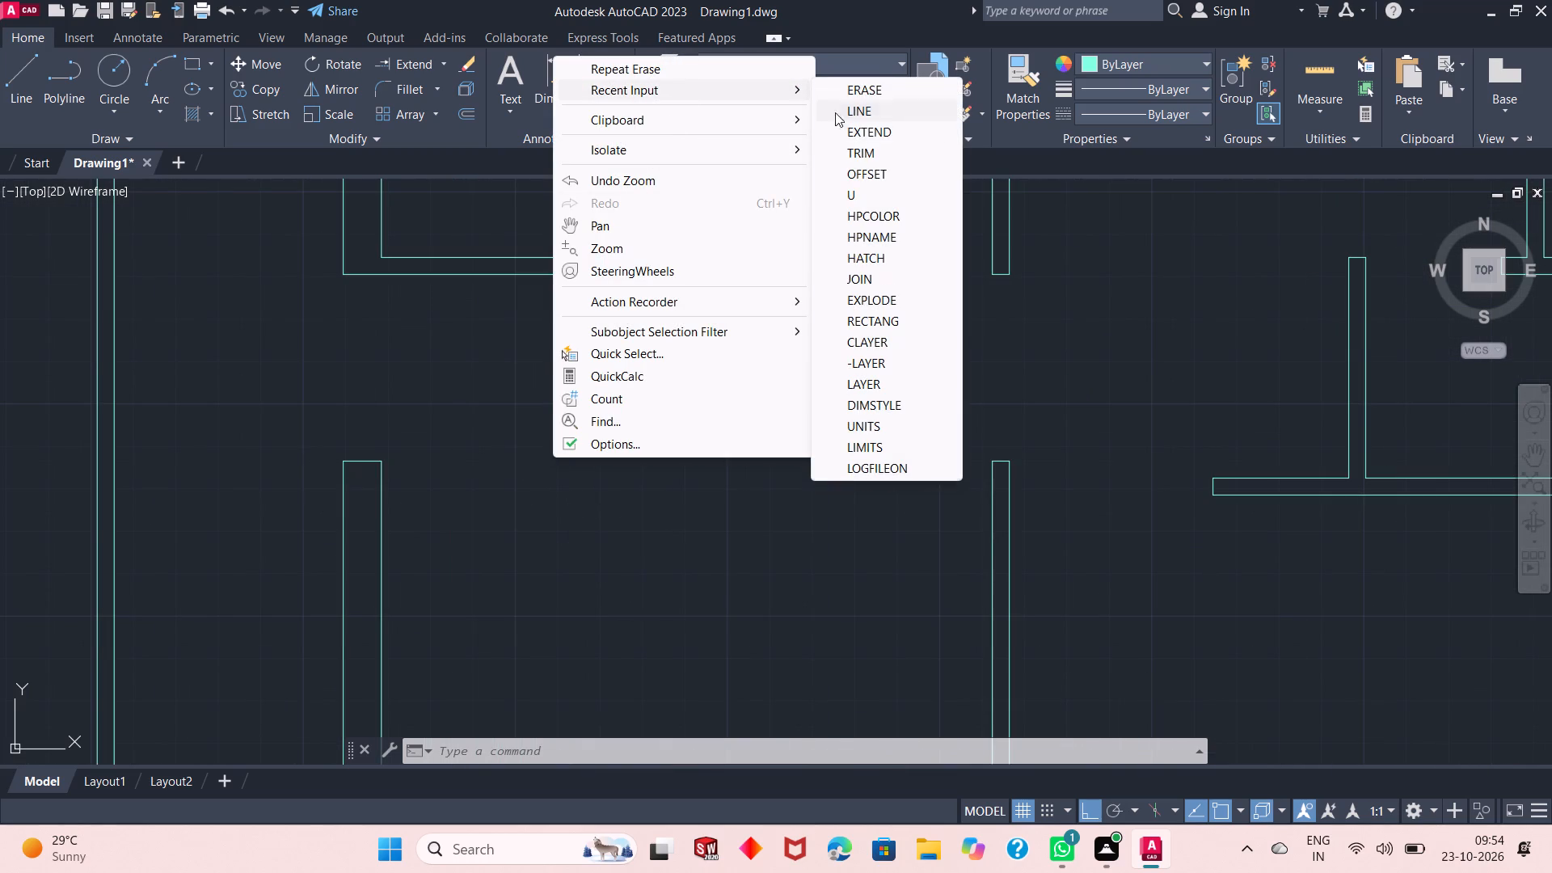
{"action": "left_click", "coordinate": [902, 115]}
{"action": "left_click", "coordinate": [343, 462]}
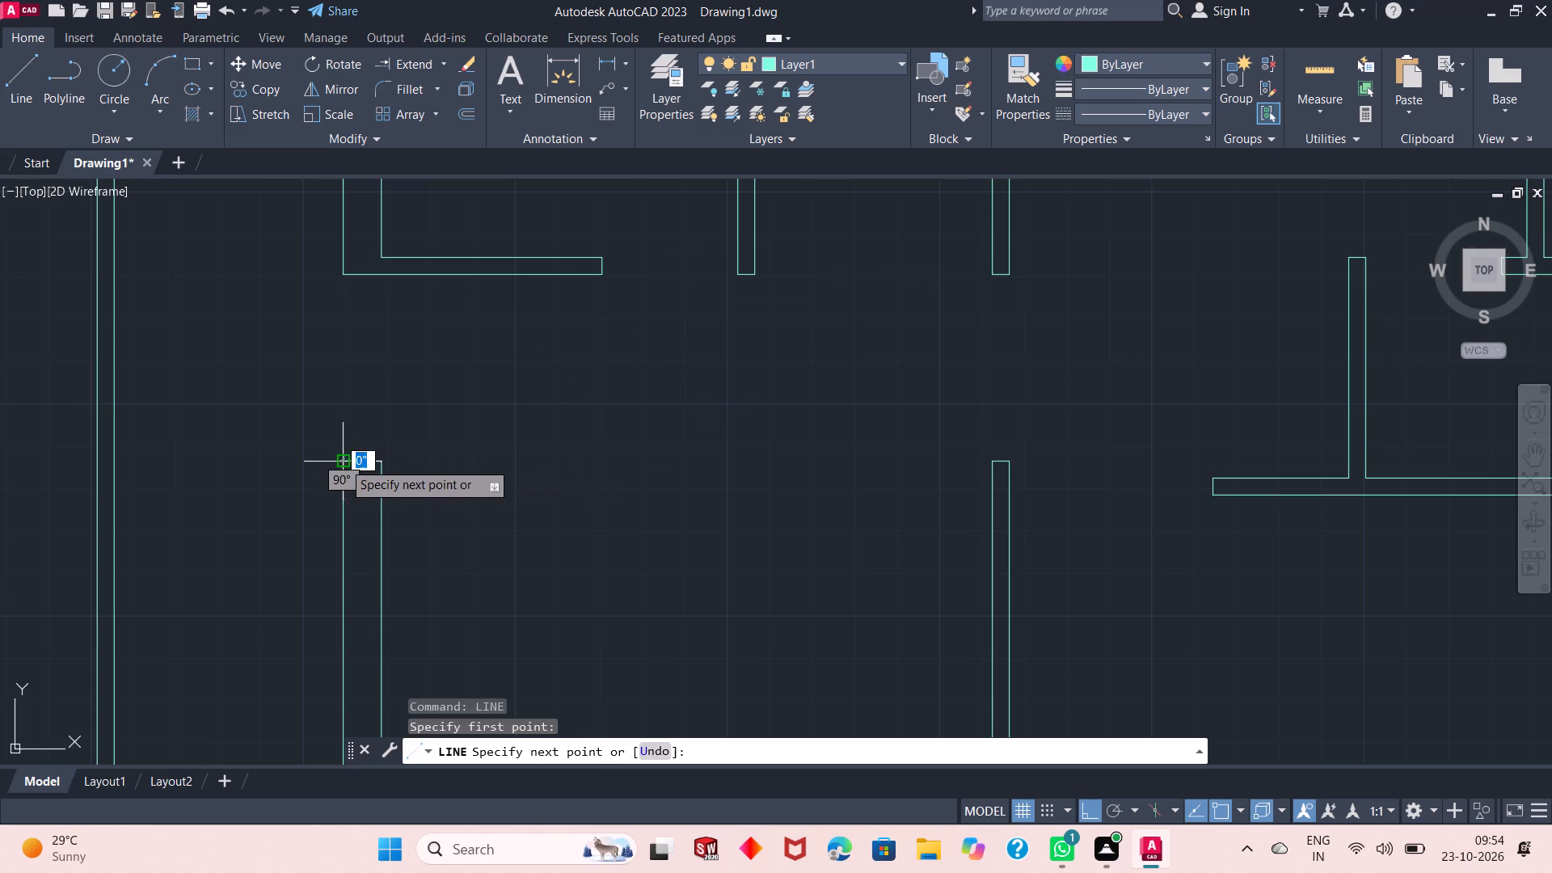
{"action": "type", "text": "1'"}
{"action": "key", "text": "Return"}
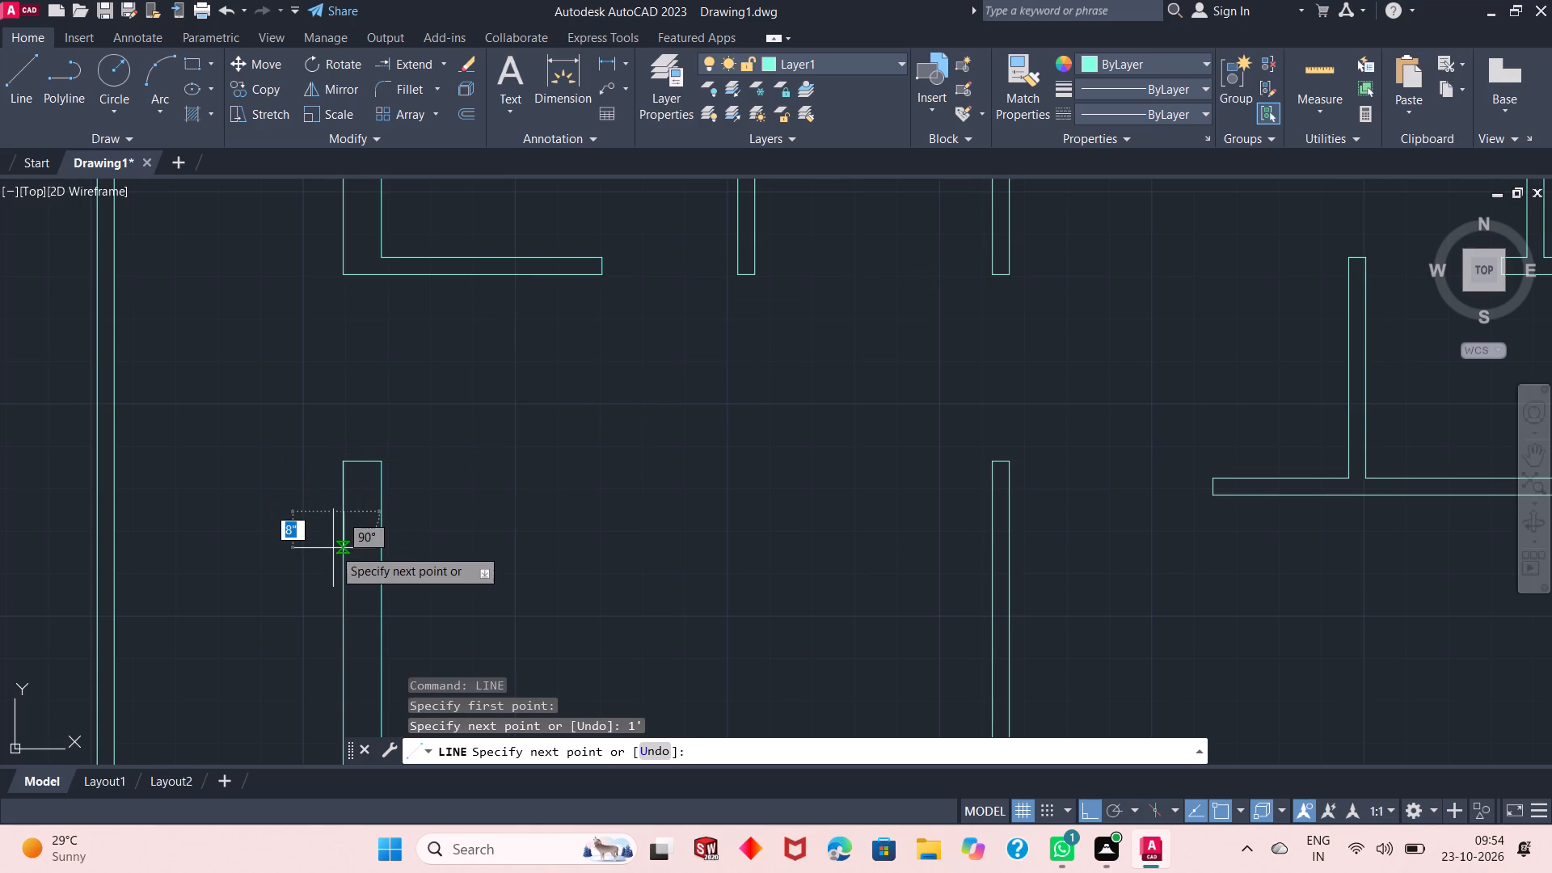
{"action": "left_click", "coordinate": [379, 512]}
{"action": "right_click", "coordinate": [528, 479]}
{"action": "left_click", "coordinate": [546, 487]}
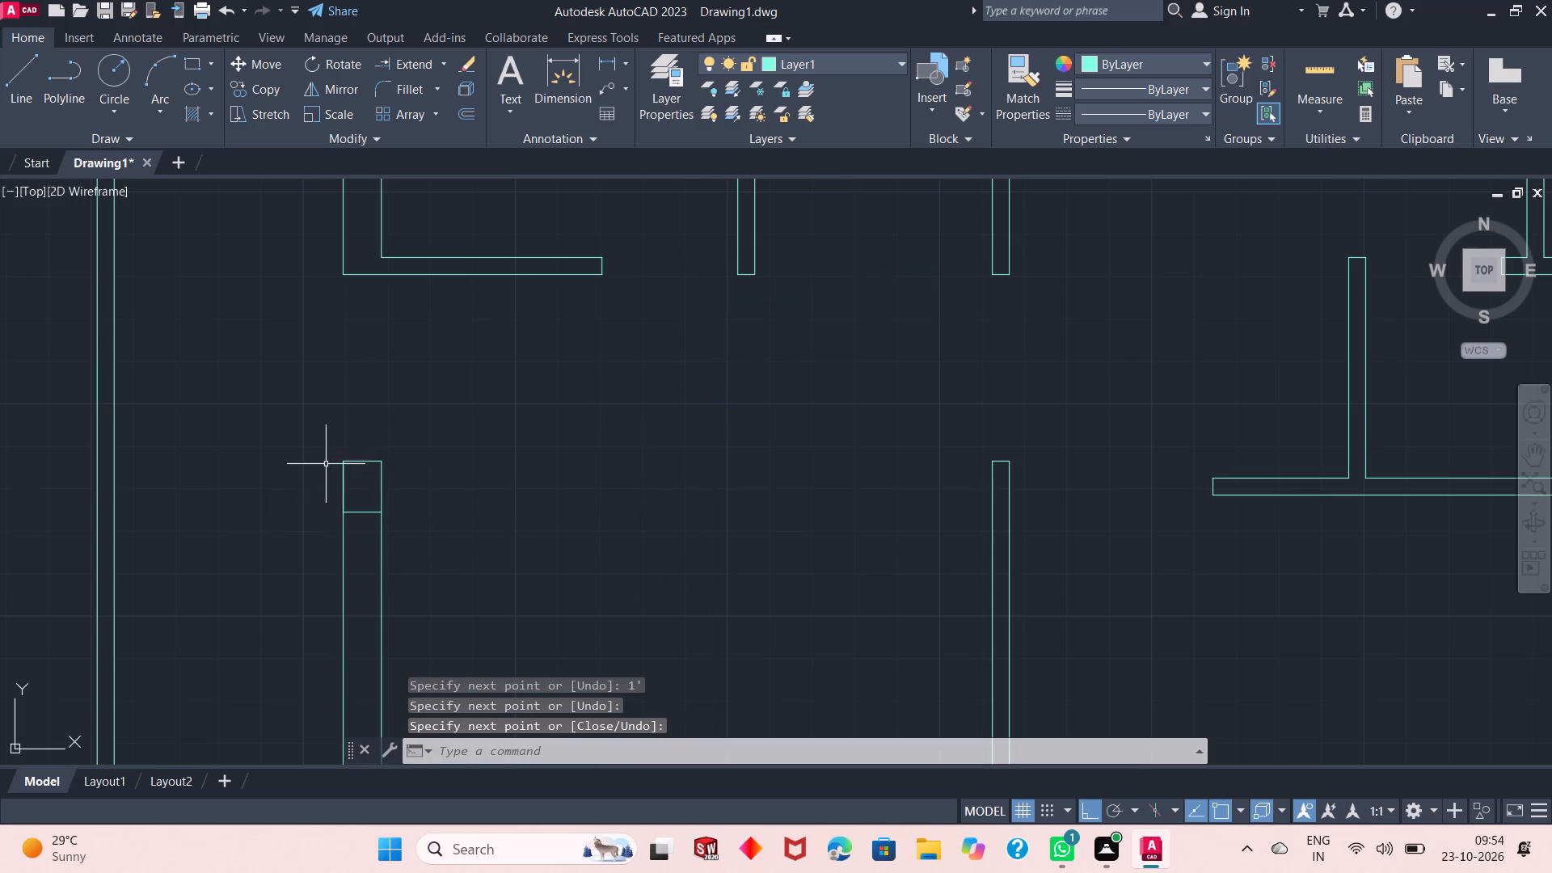
Erase the 1' line overlapping the west wall's outer face at the new column.
{"action": "left_click", "coordinate": [343, 478]}
{"action": "right_click", "coordinate": [466, 445]}
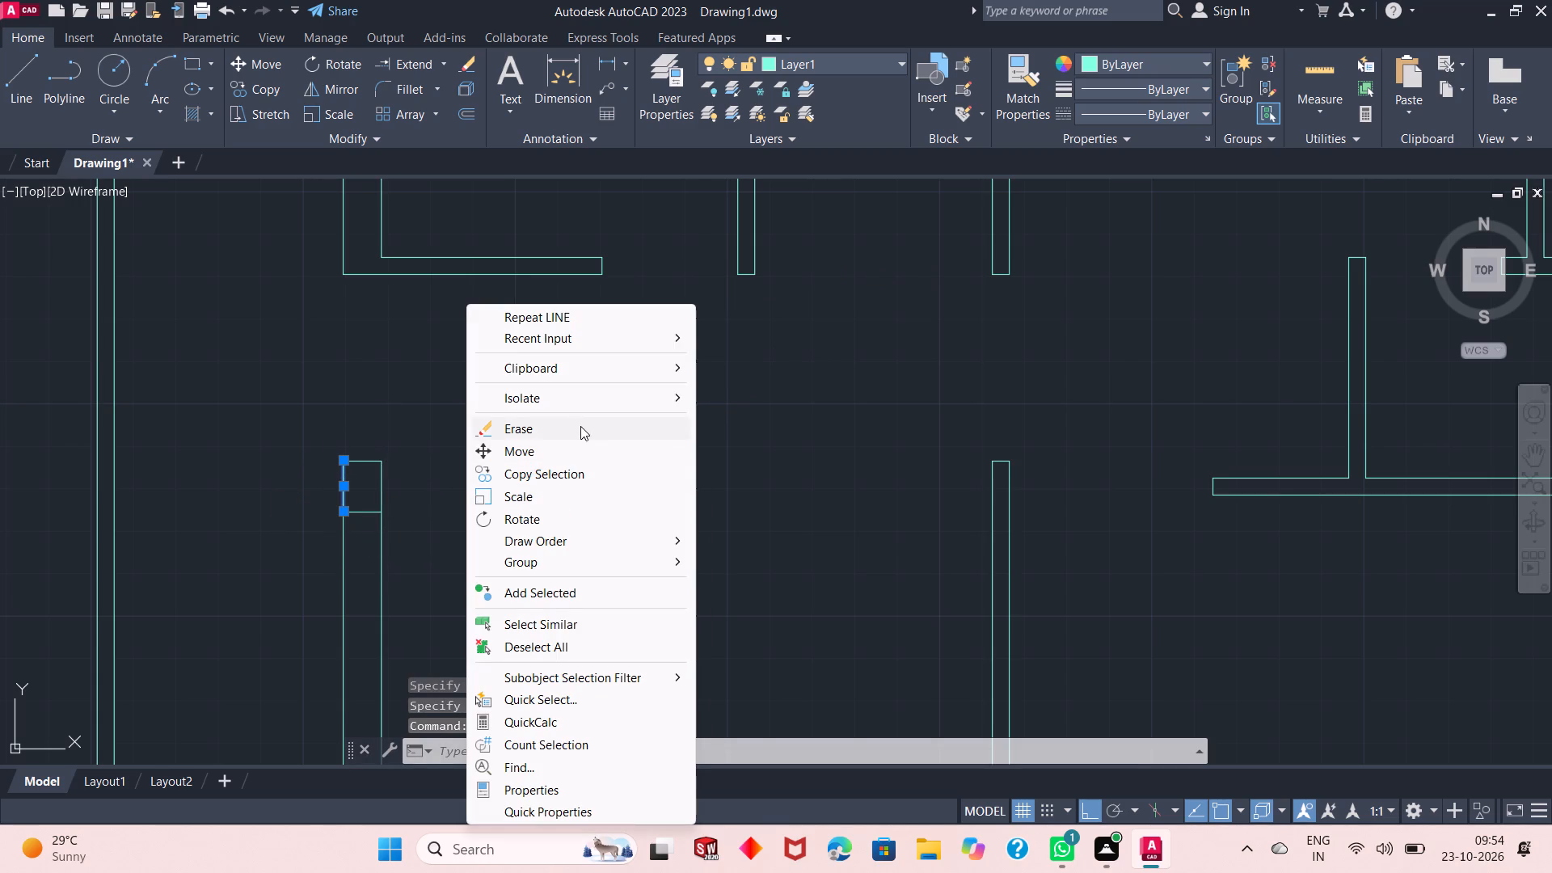
{"action": "left_click", "coordinate": [580, 426]}
Outline a column from the northwest corner of the partition above the staircase's east side: 5" west, 1' south, and east to its east face.
{"action": "right_click", "coordinate": [583, 425]}
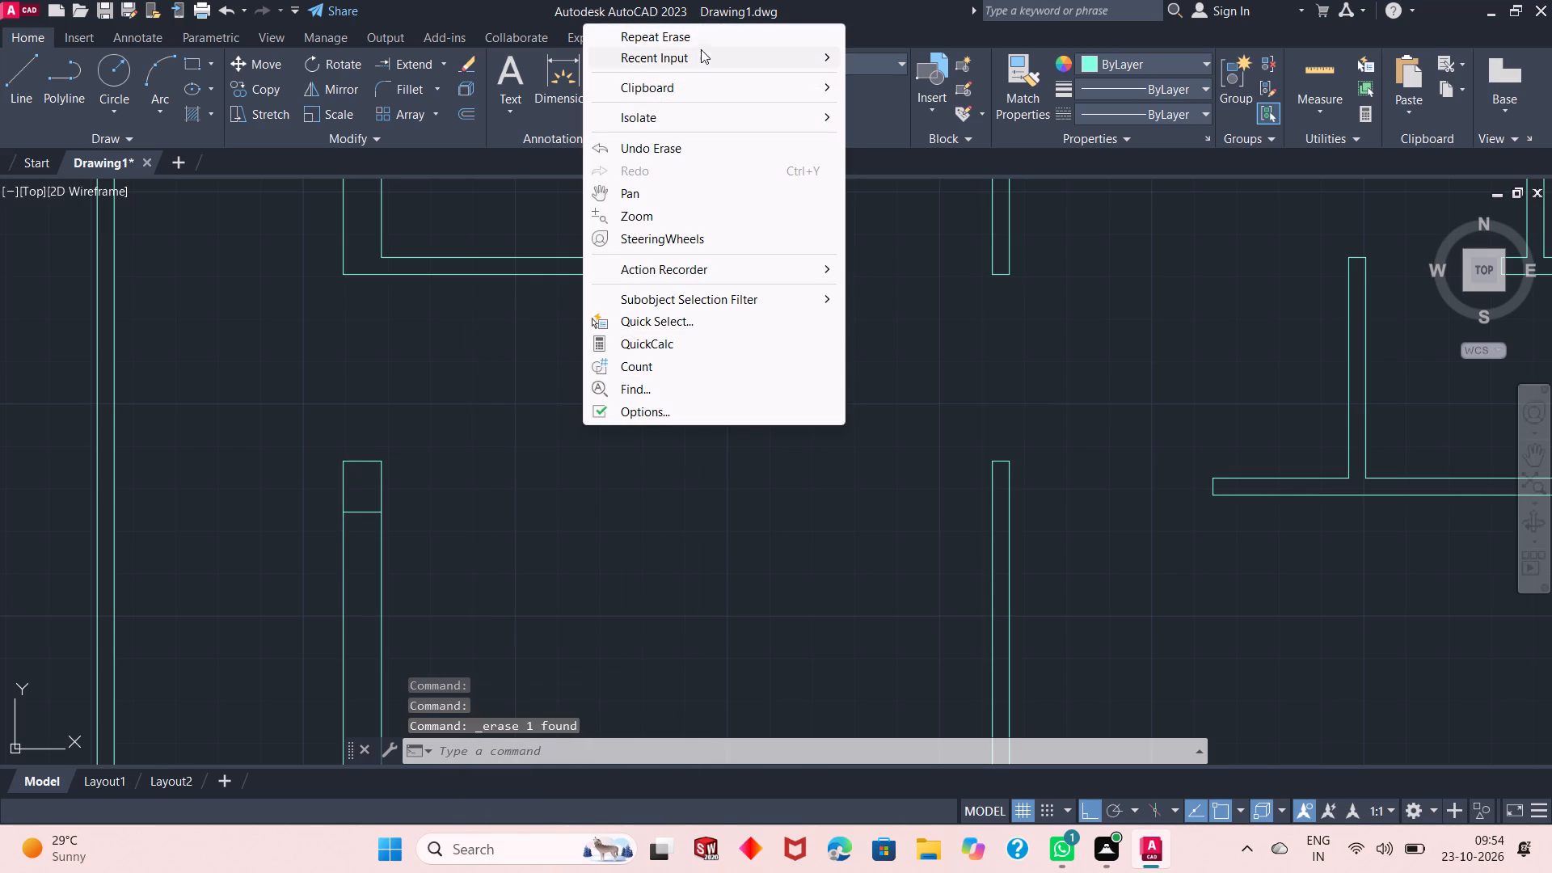
{"action": "left_click", "coordinate": [701, 58]}
{"action": "left_click", "coordinate": [866, 75]}
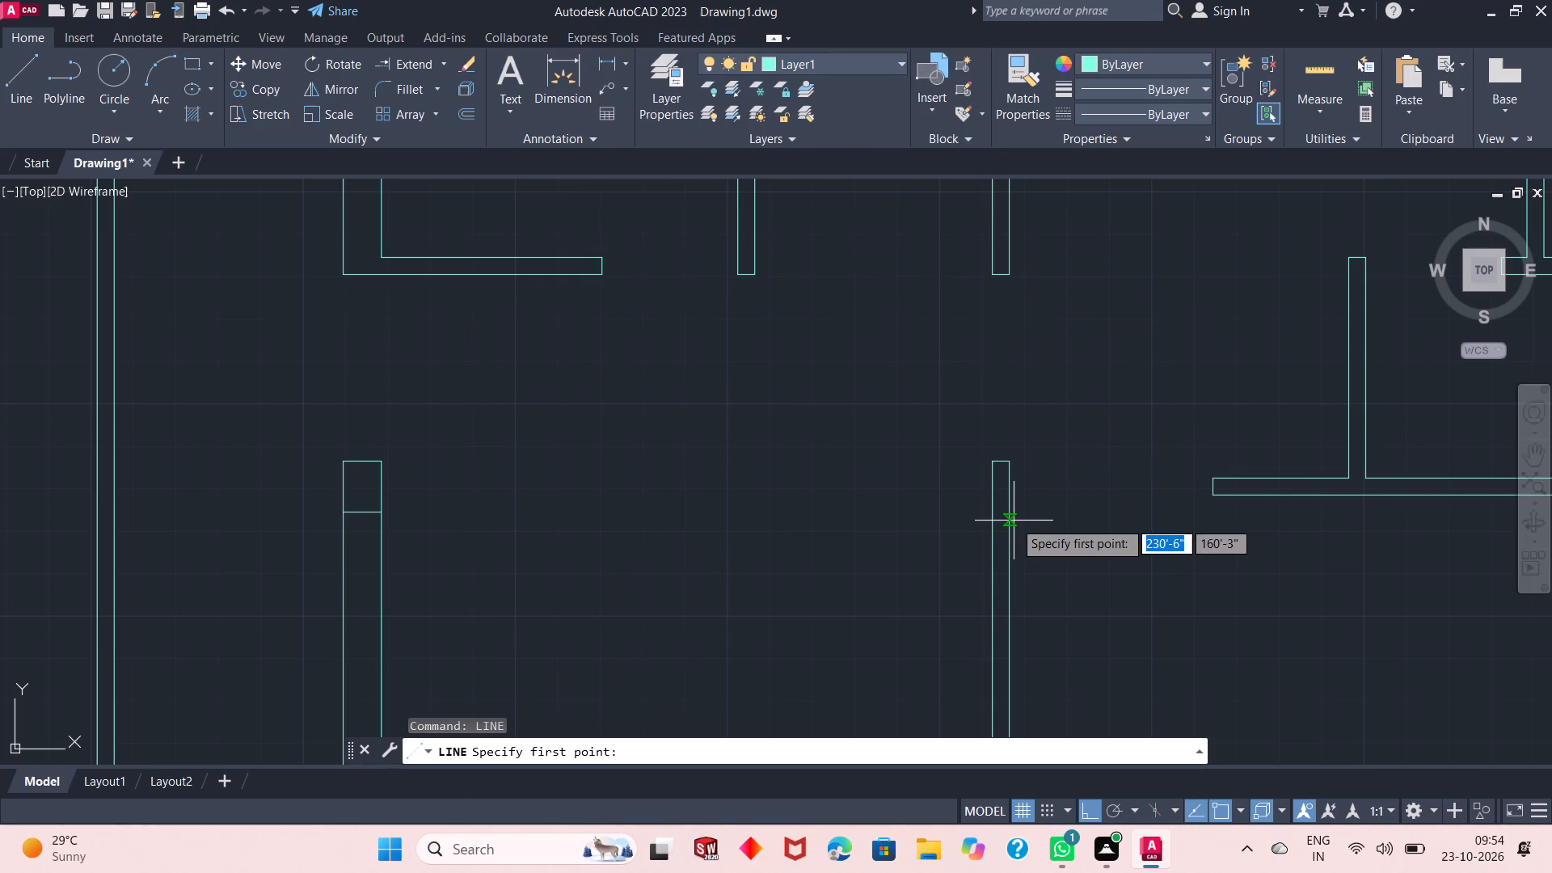
{"action": "left_click", "coordinate": [989, 457]}
{"action": "type", "text": "5\""}
{"action": "key", "text": "Return"}
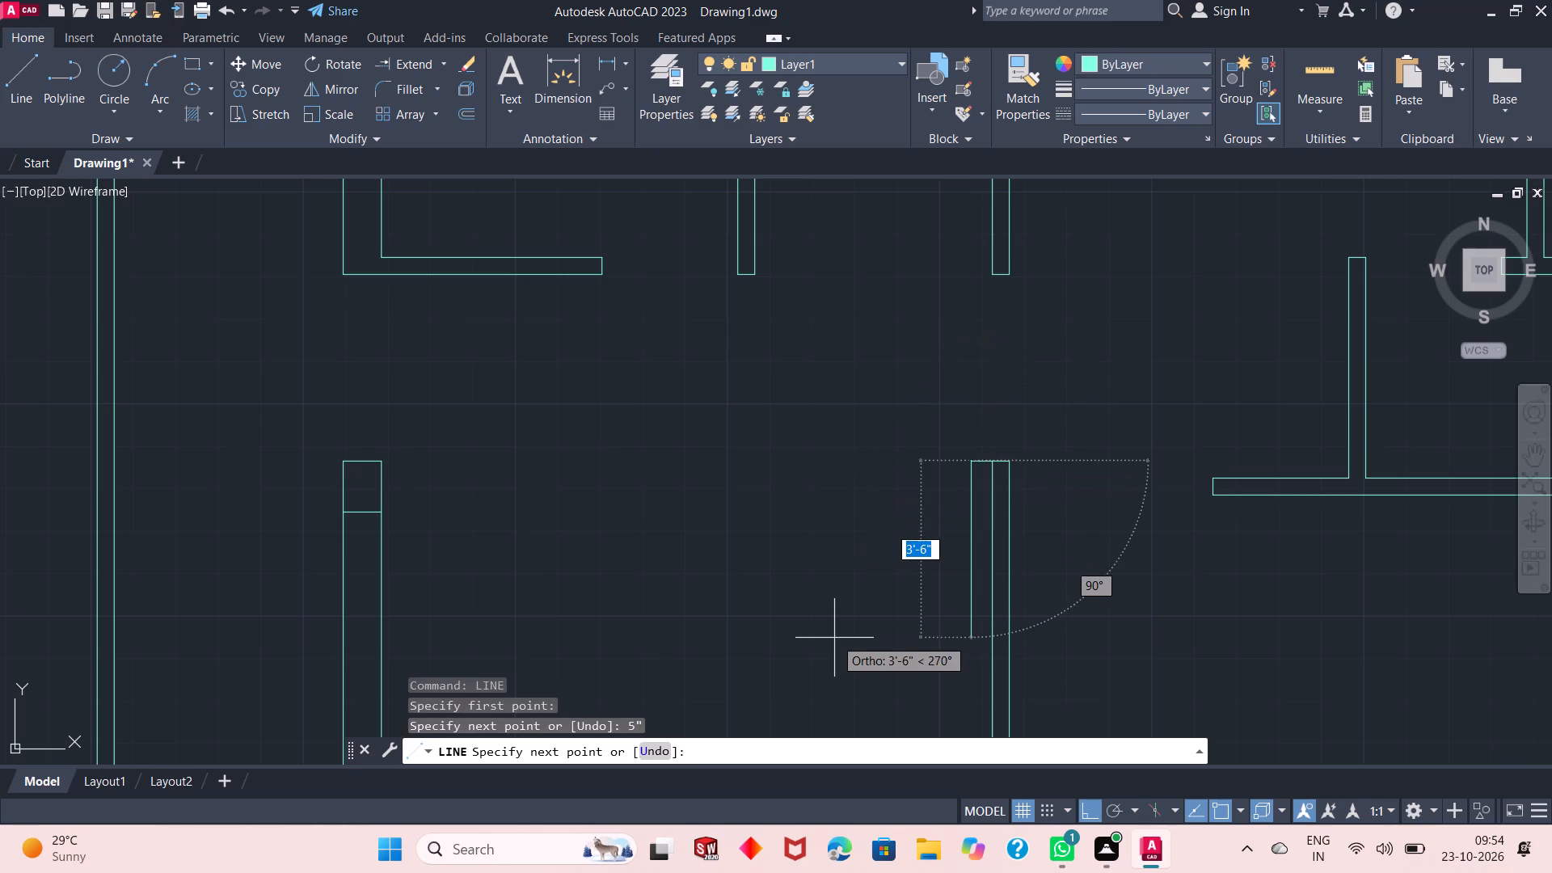
{"action": "type", "text": "1'"}
{"action": "key", "text": "Return"}
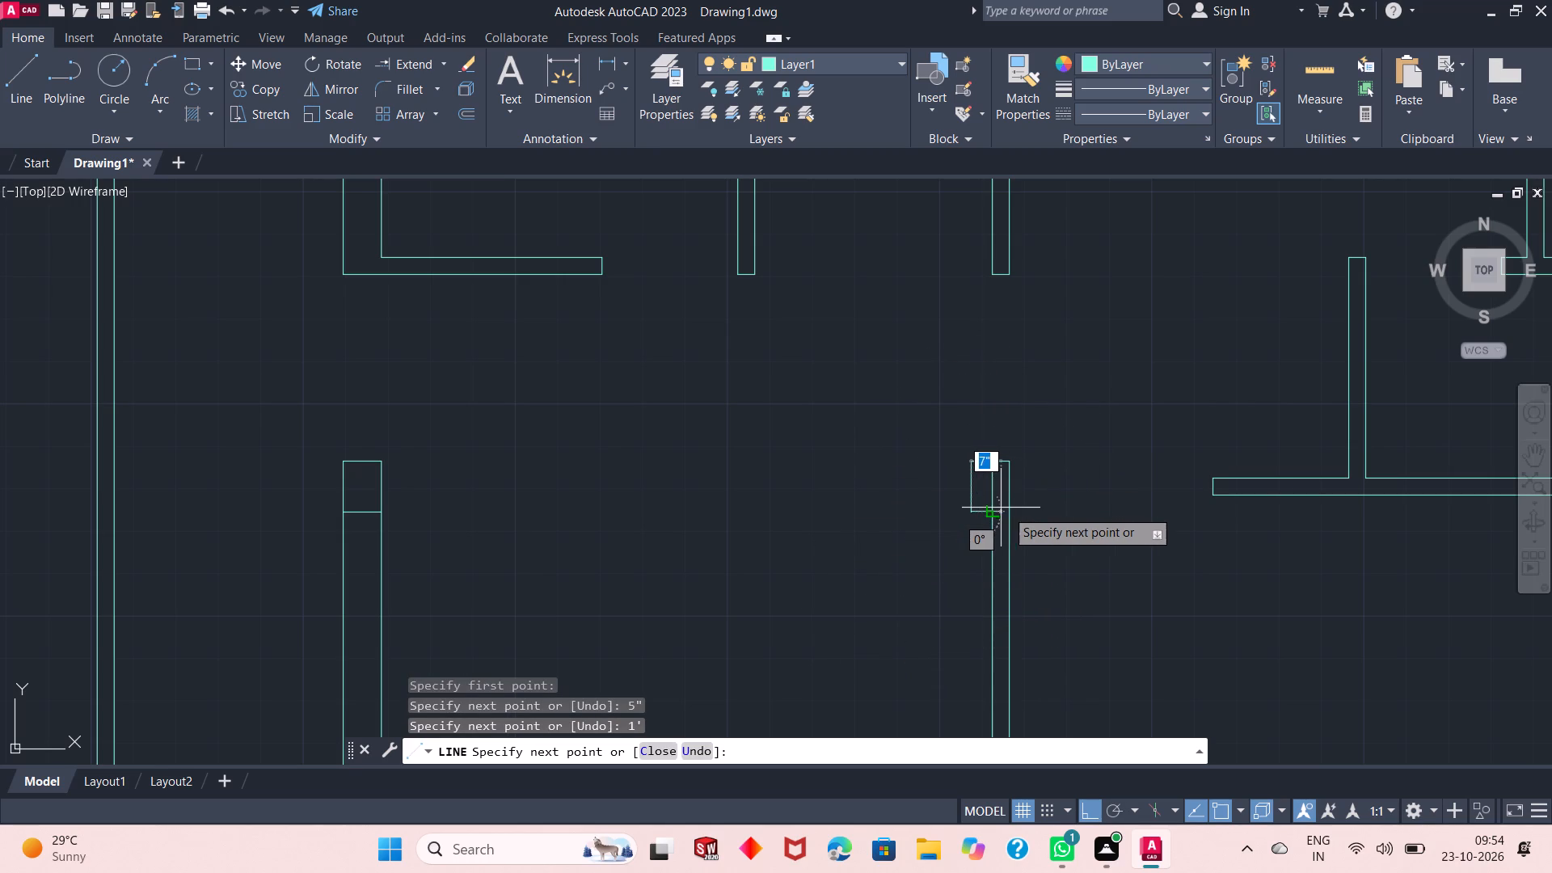
{"action": "scroll", "coordinate": [1008, 512], "scroll_direction": "up", "scroll_amount": 1}
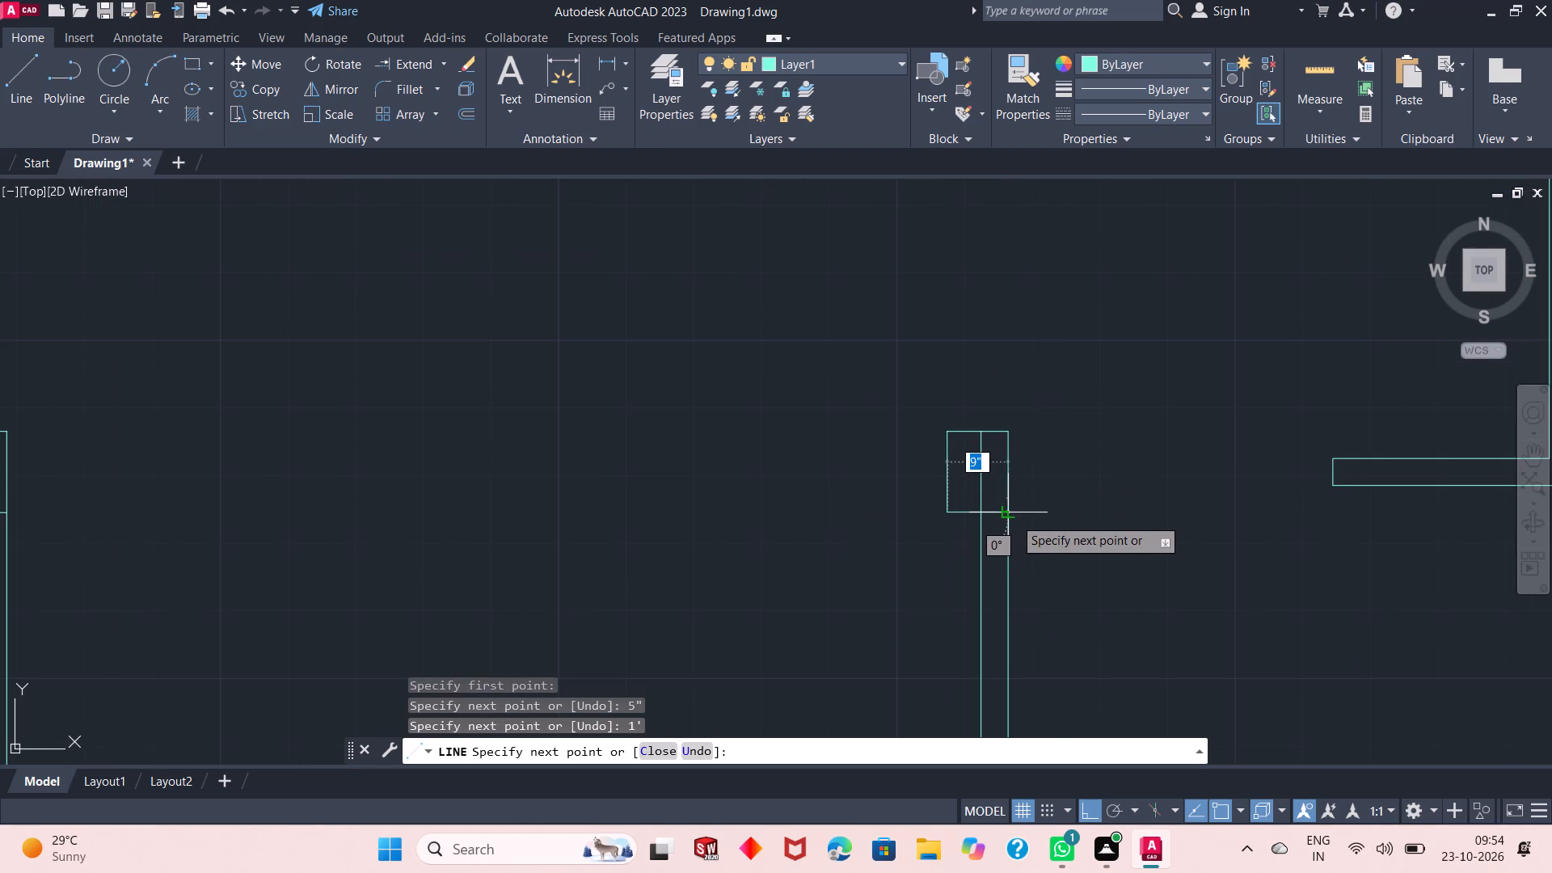
{"action": "left_click", "coordinate": [1013, 517]}
{"action": "right_click", "coordinate": [1085, 493]}
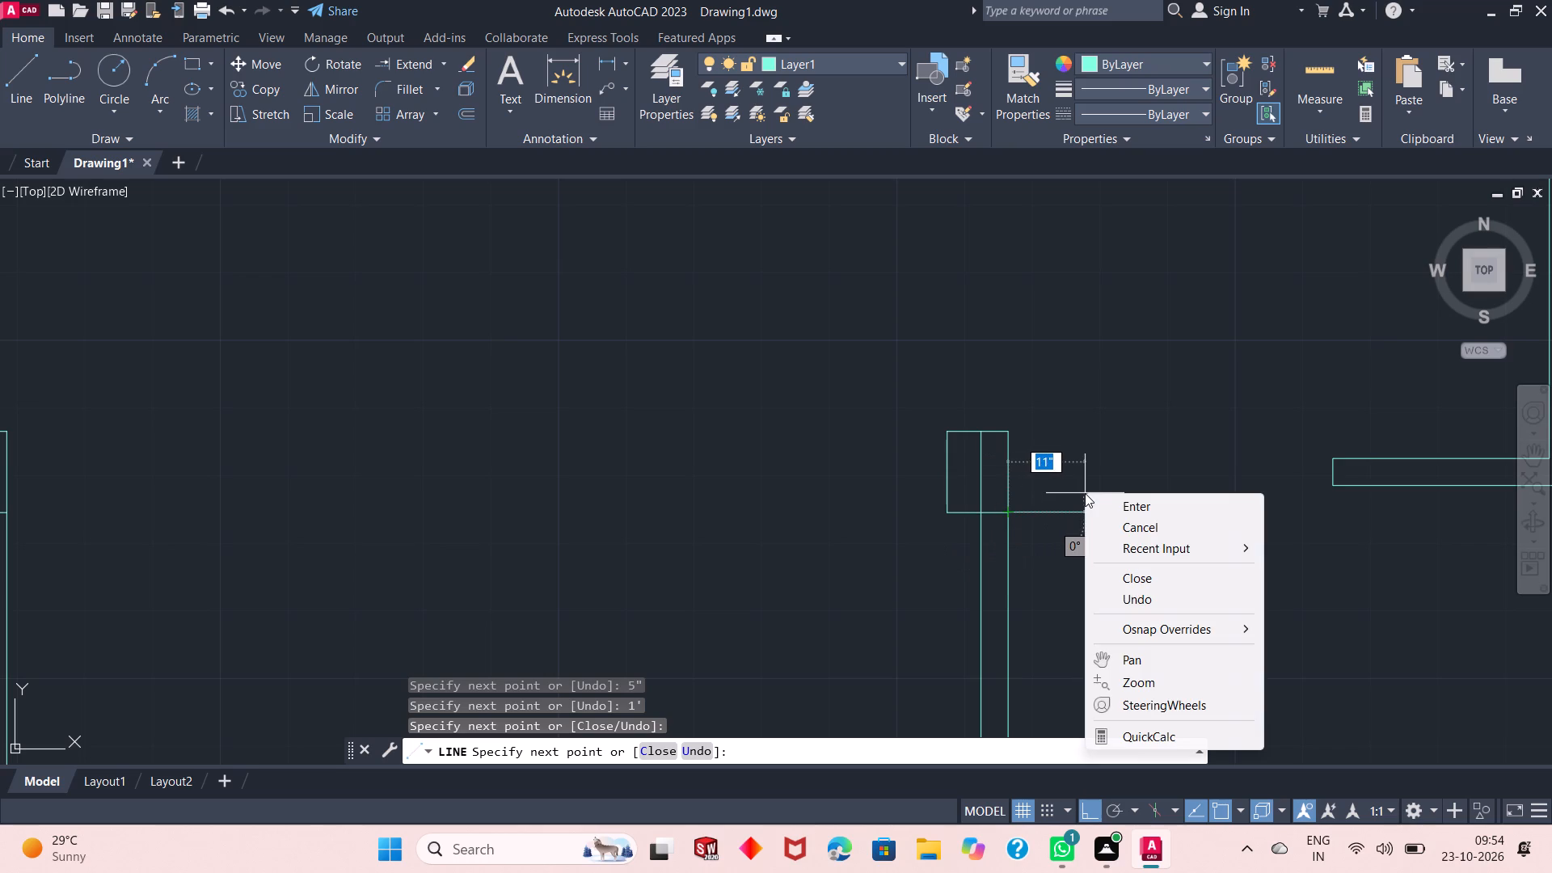
{"action": "left_click", "coordinate": [1103, 508]}
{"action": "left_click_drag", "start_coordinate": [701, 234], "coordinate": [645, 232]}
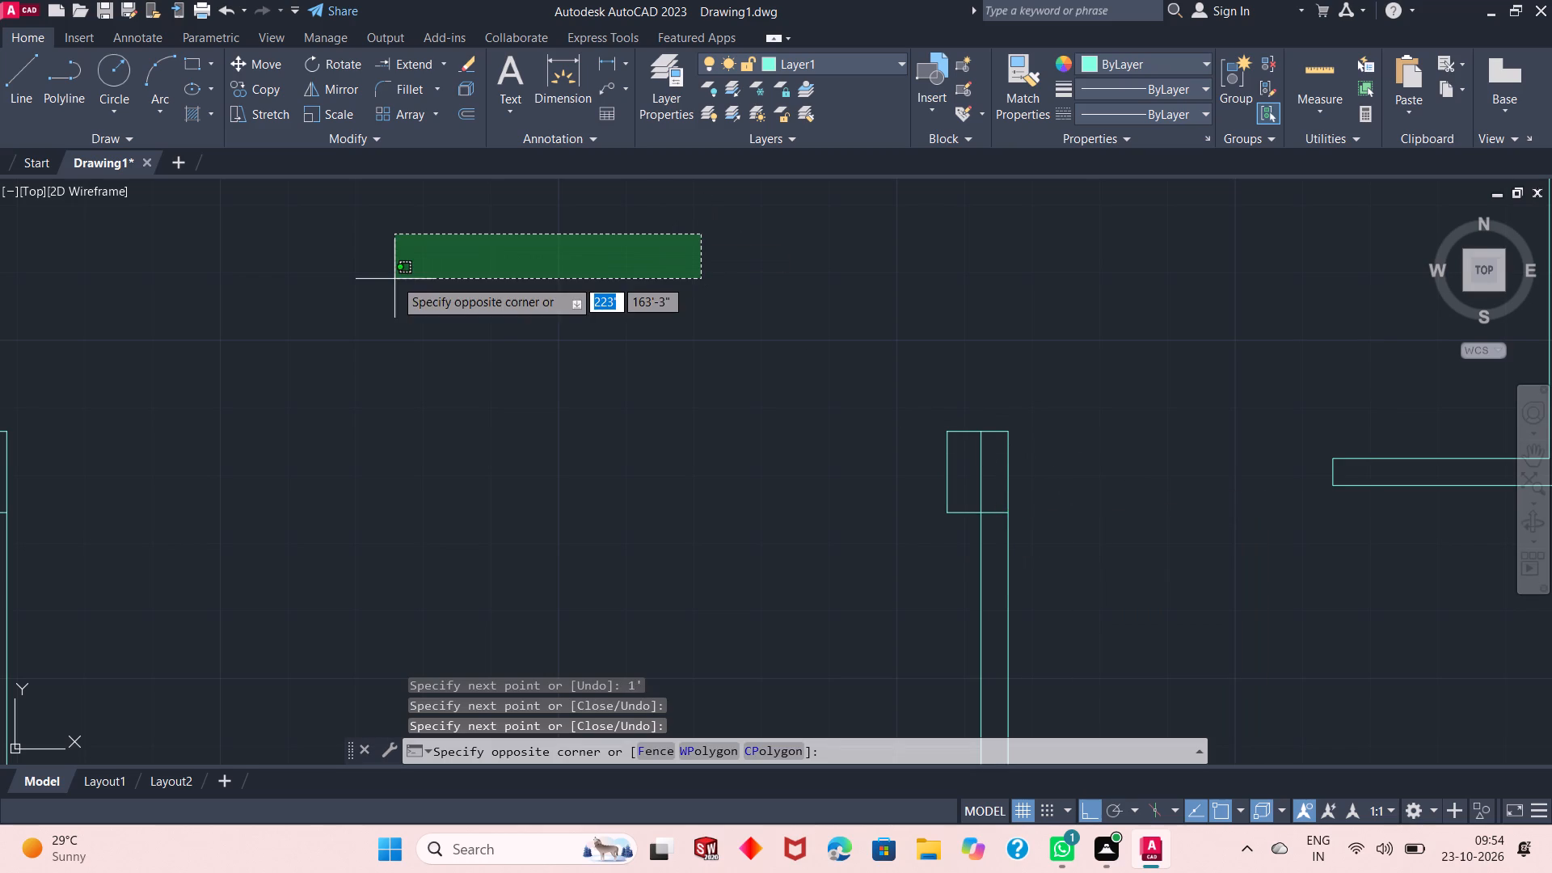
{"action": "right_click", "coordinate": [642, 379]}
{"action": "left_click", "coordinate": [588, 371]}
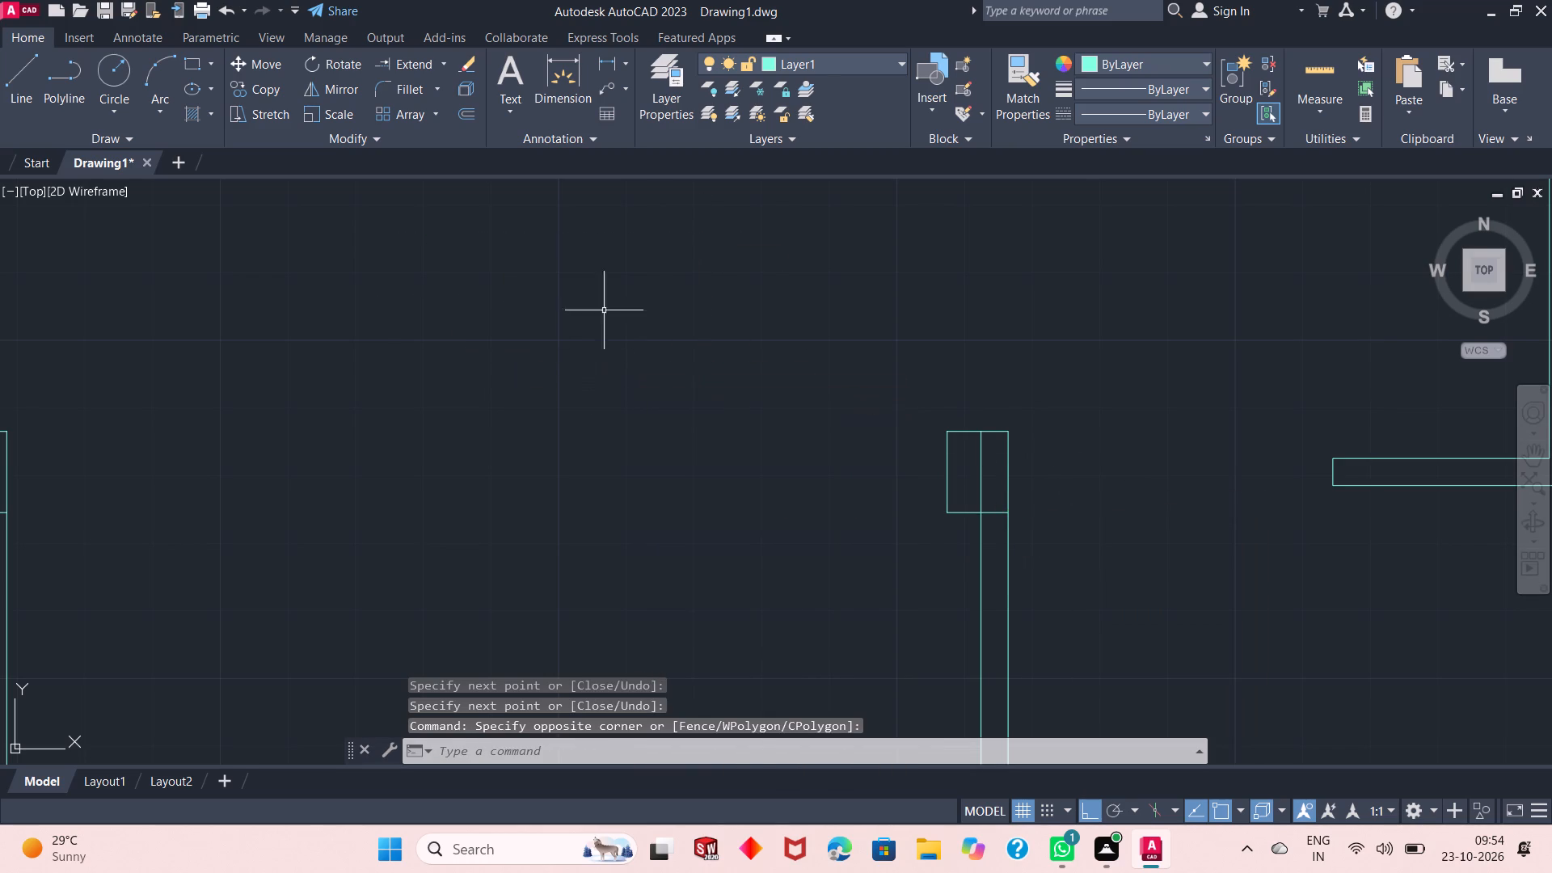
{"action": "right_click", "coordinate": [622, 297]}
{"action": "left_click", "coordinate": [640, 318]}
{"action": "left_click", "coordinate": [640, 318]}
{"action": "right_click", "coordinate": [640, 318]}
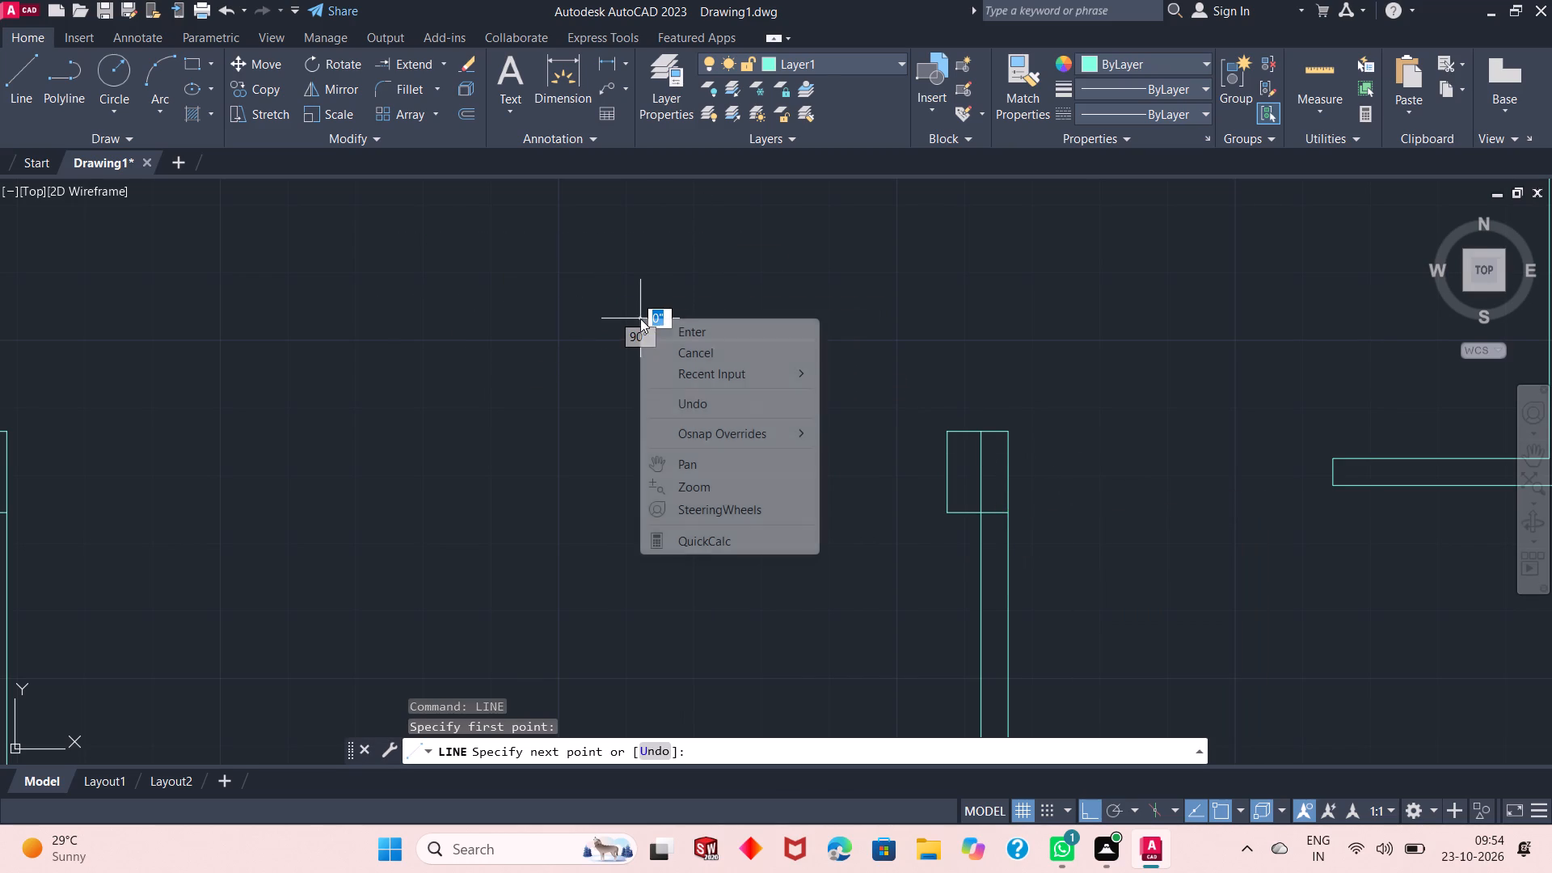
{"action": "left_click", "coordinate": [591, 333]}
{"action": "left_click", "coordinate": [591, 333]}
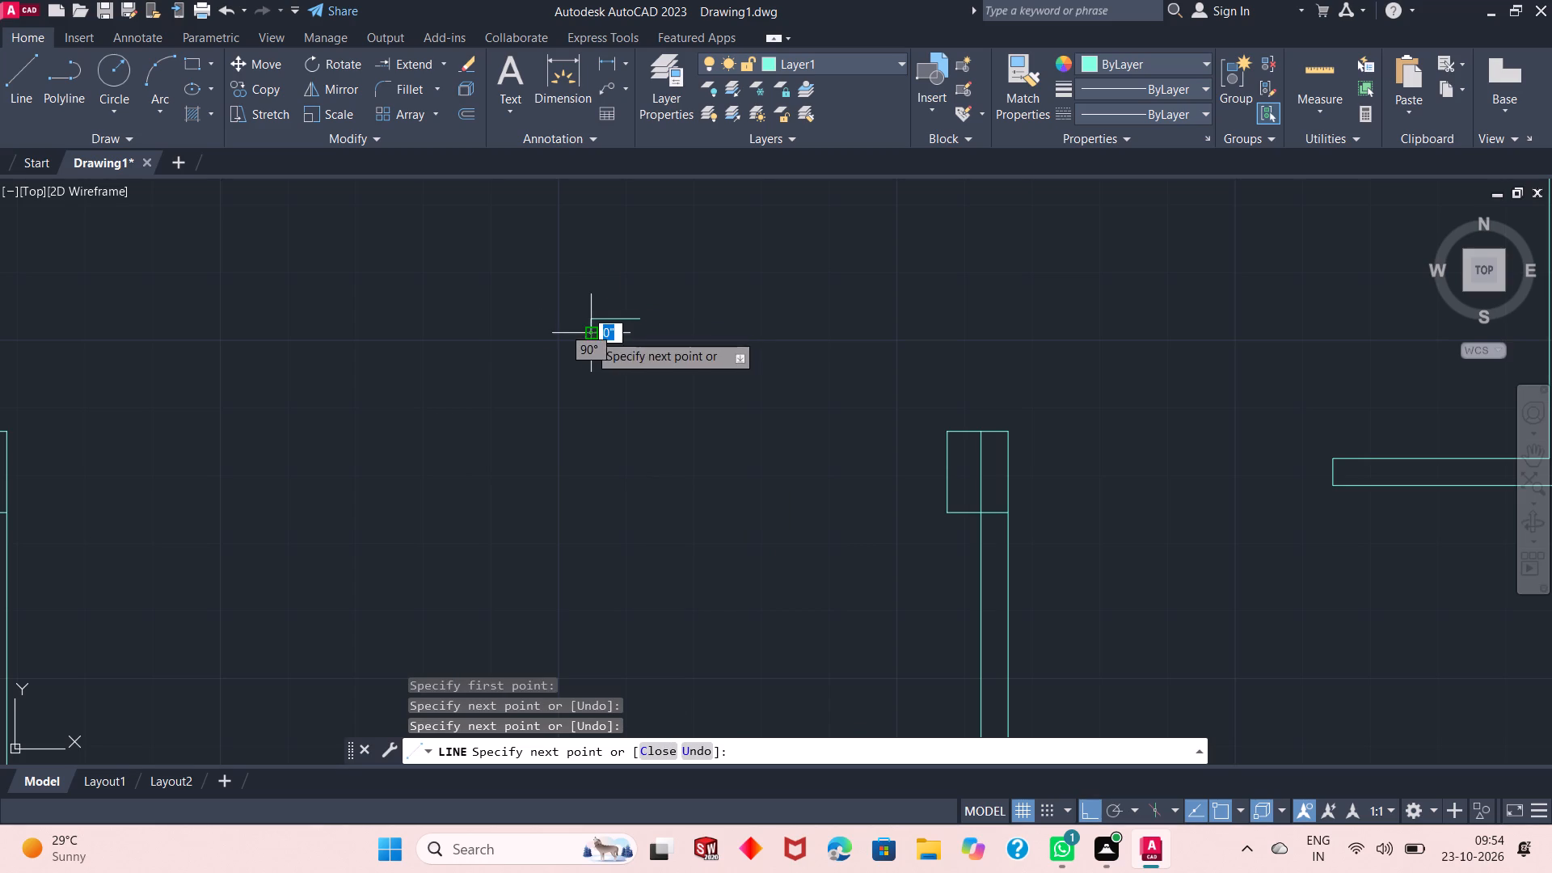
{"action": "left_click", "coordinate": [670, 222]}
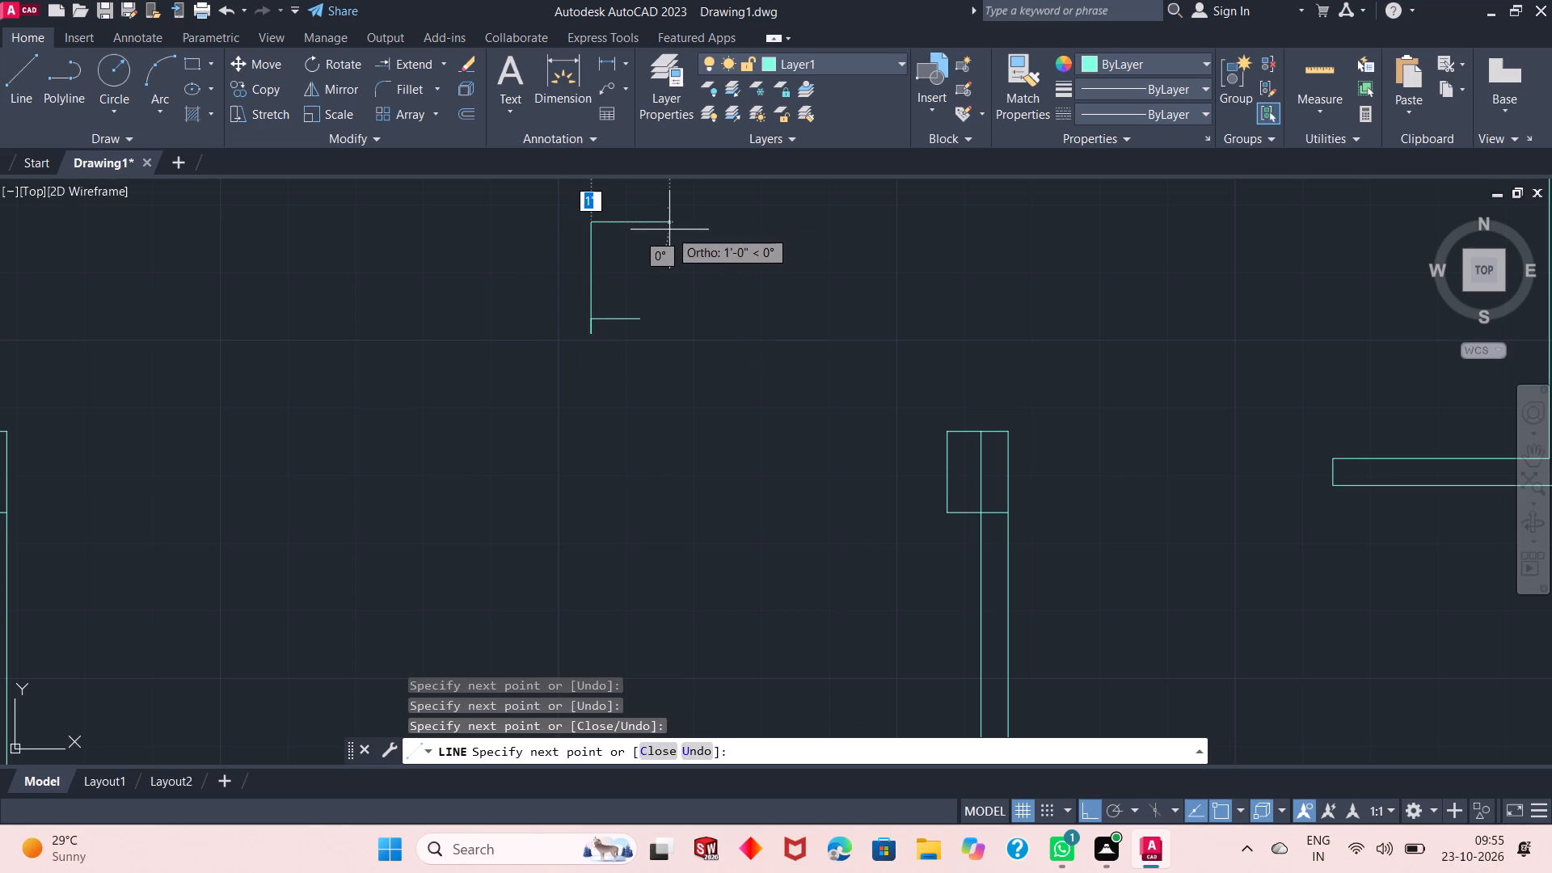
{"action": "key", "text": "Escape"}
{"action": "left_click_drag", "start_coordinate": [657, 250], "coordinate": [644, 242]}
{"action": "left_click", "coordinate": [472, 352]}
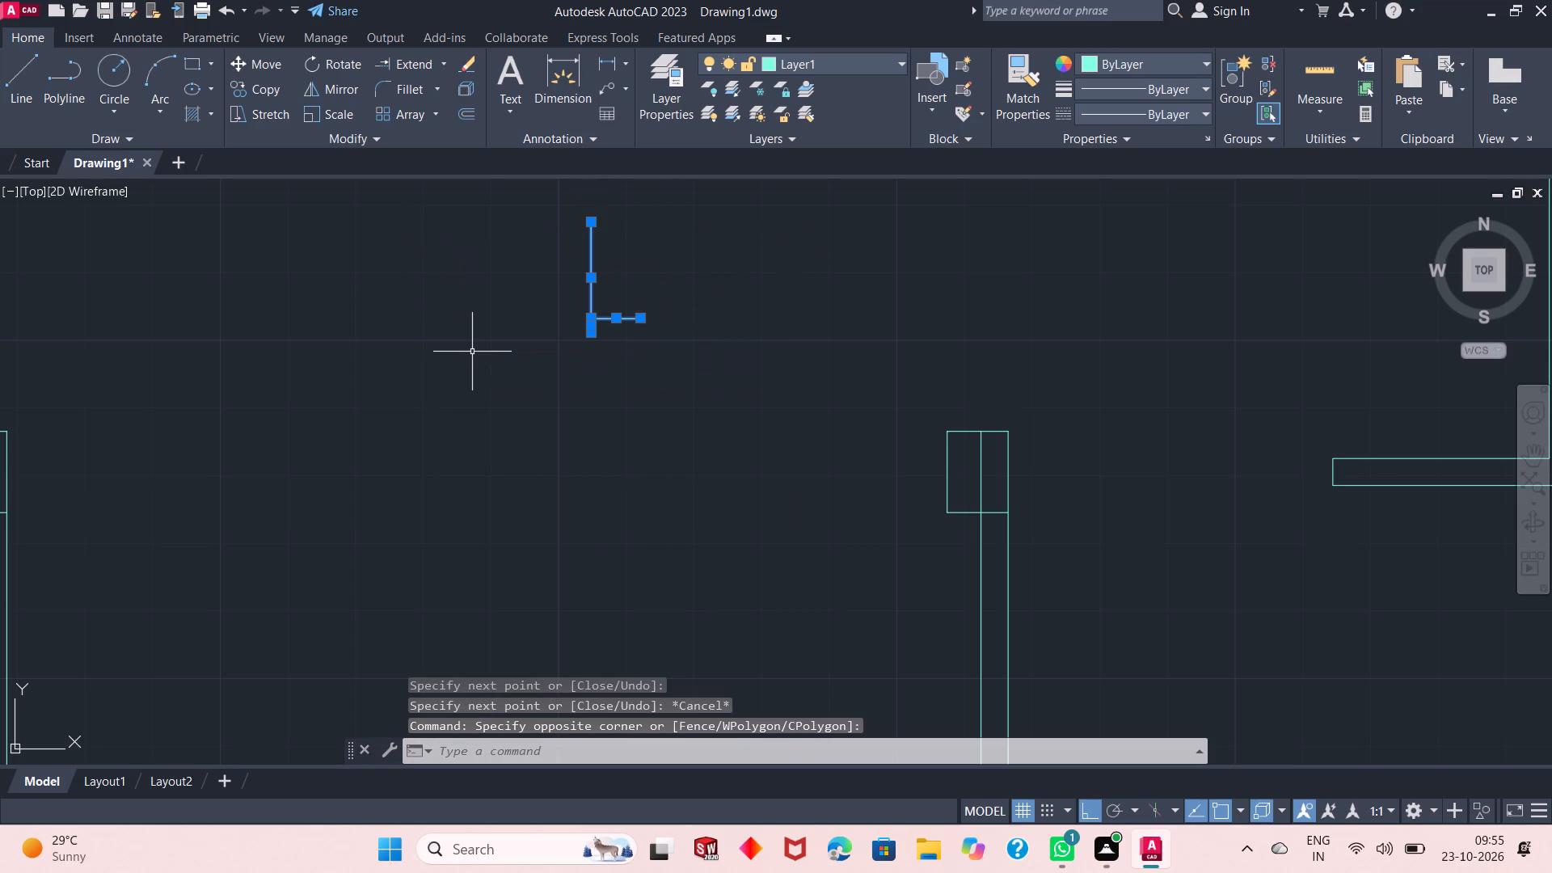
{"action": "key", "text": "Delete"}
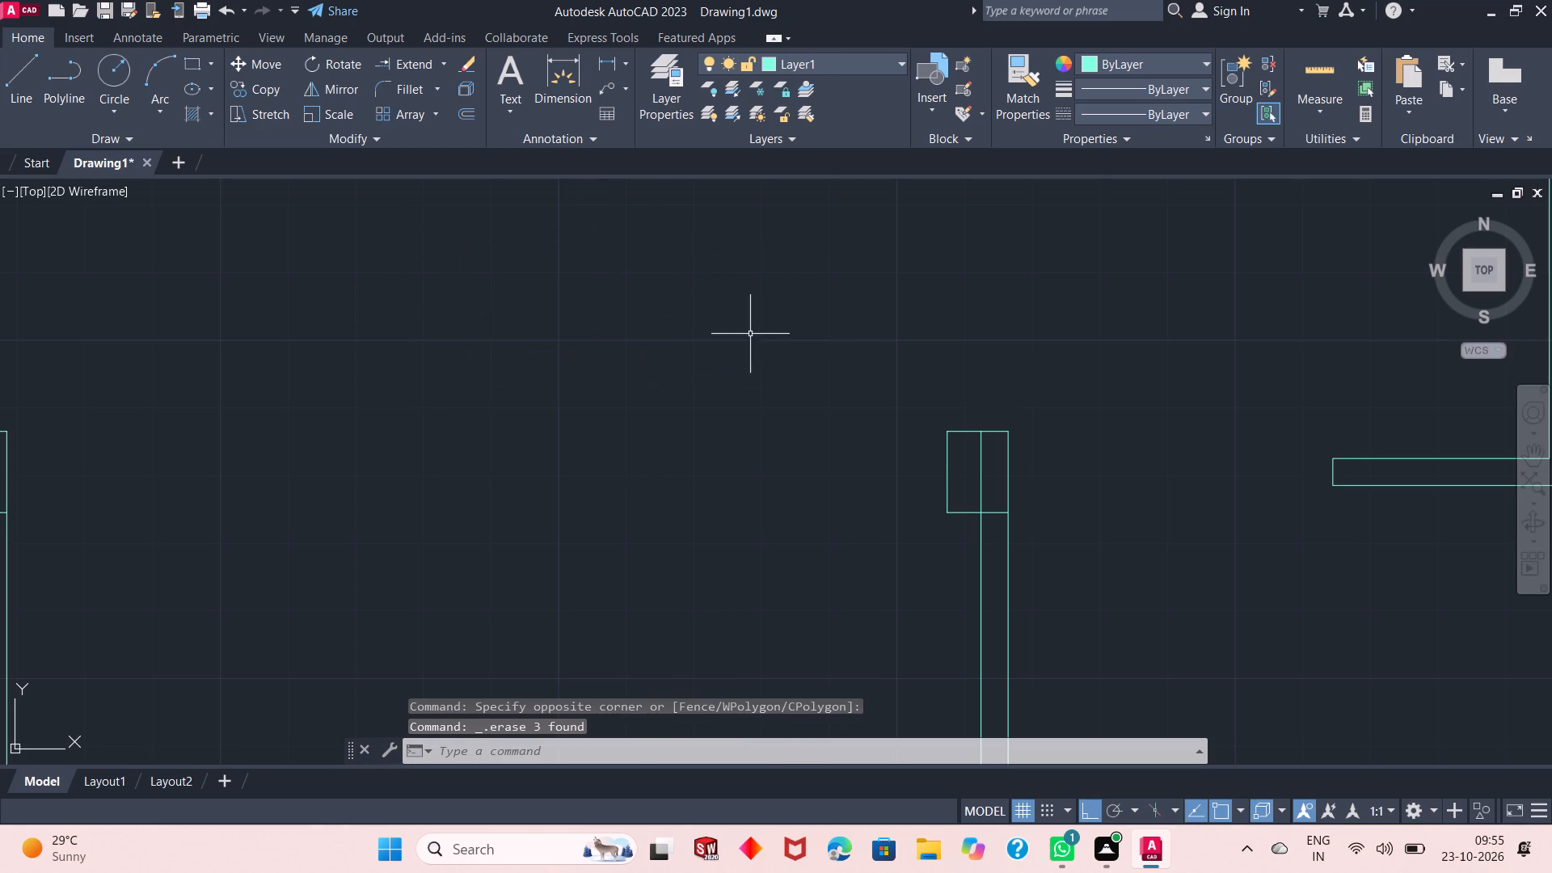
Trim the partition's west face line inside the new column at its free north end.
{"action": "right_click", "coordinate": [750, 306]}
{"action": "left_click", "coordinate": [766, 339]}
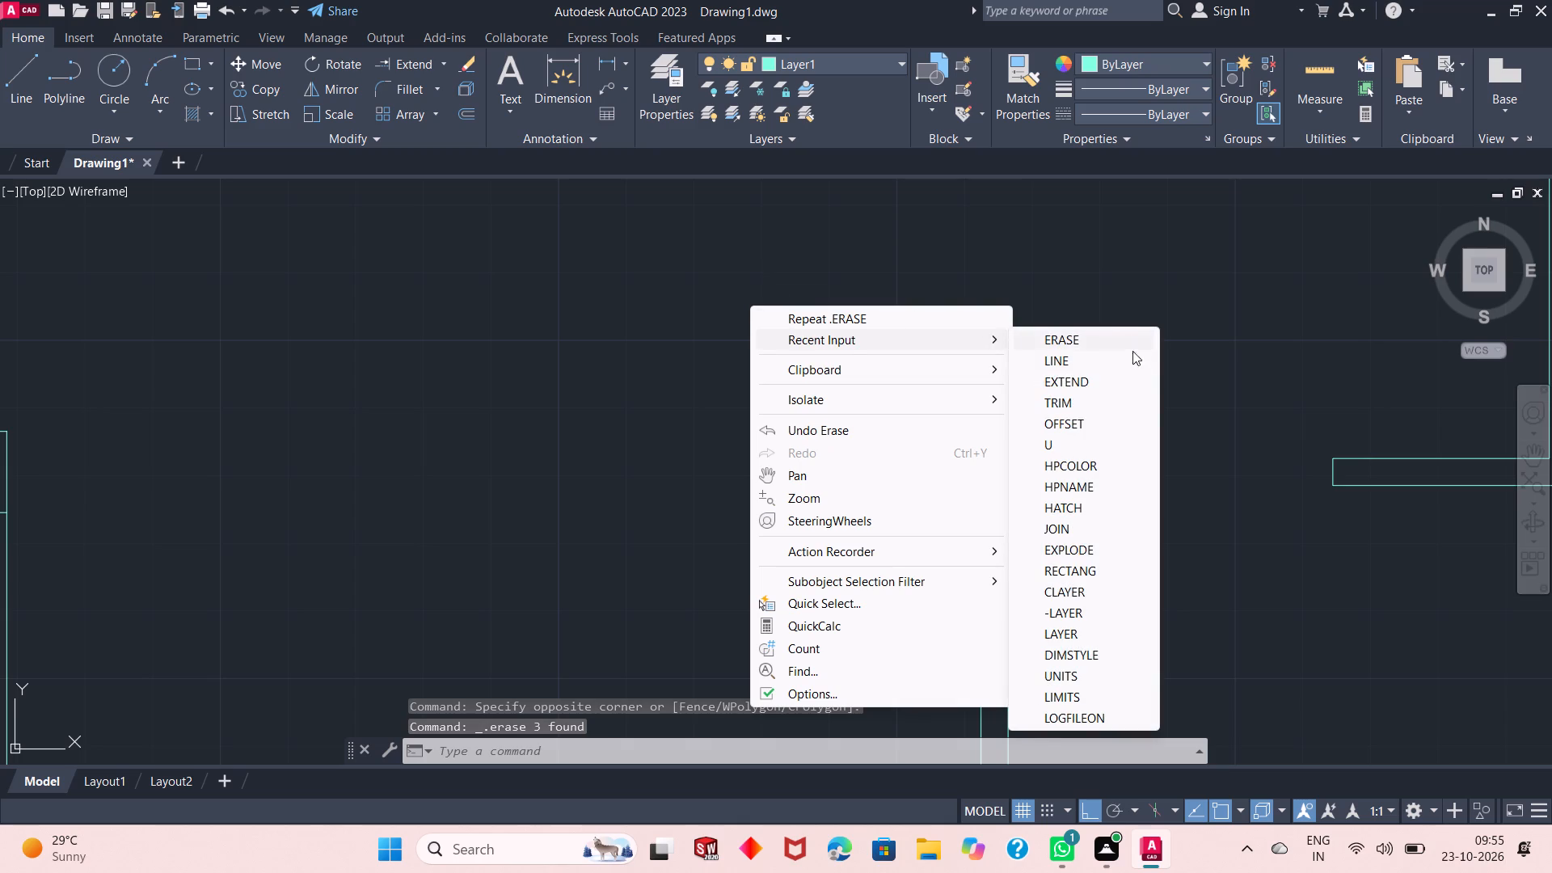
{"action": "left_click", "coordinate": [1109, 401]}
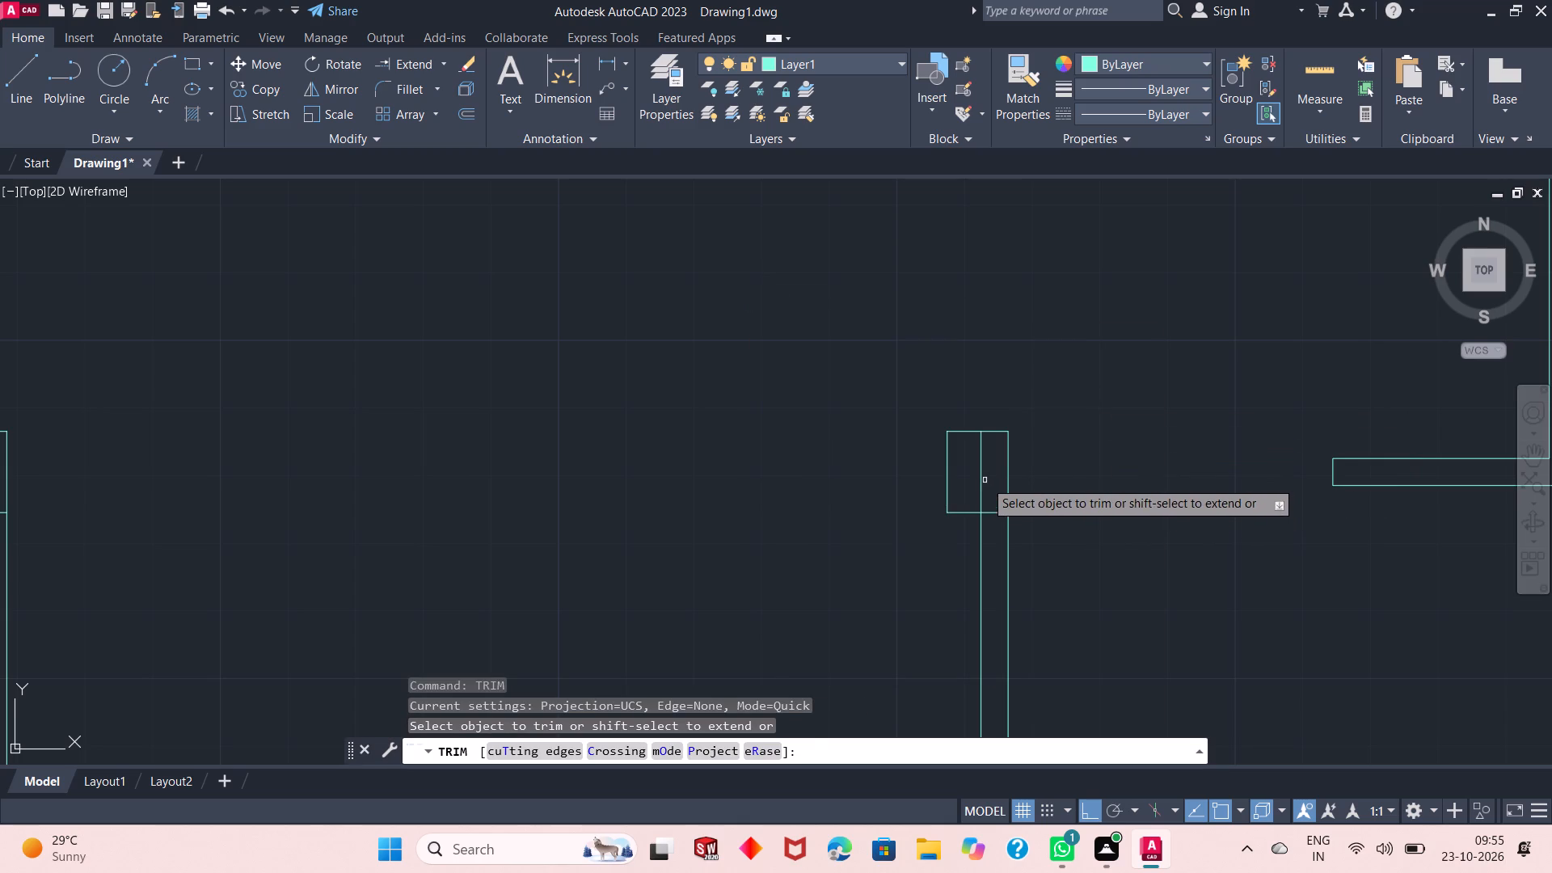
{"action": "left_click", "coordinate": [983, 477]}
{"action": "right_click", "coordinate": [820, 390]}
{"action": "left_click", "coordinate": [852, 401]}
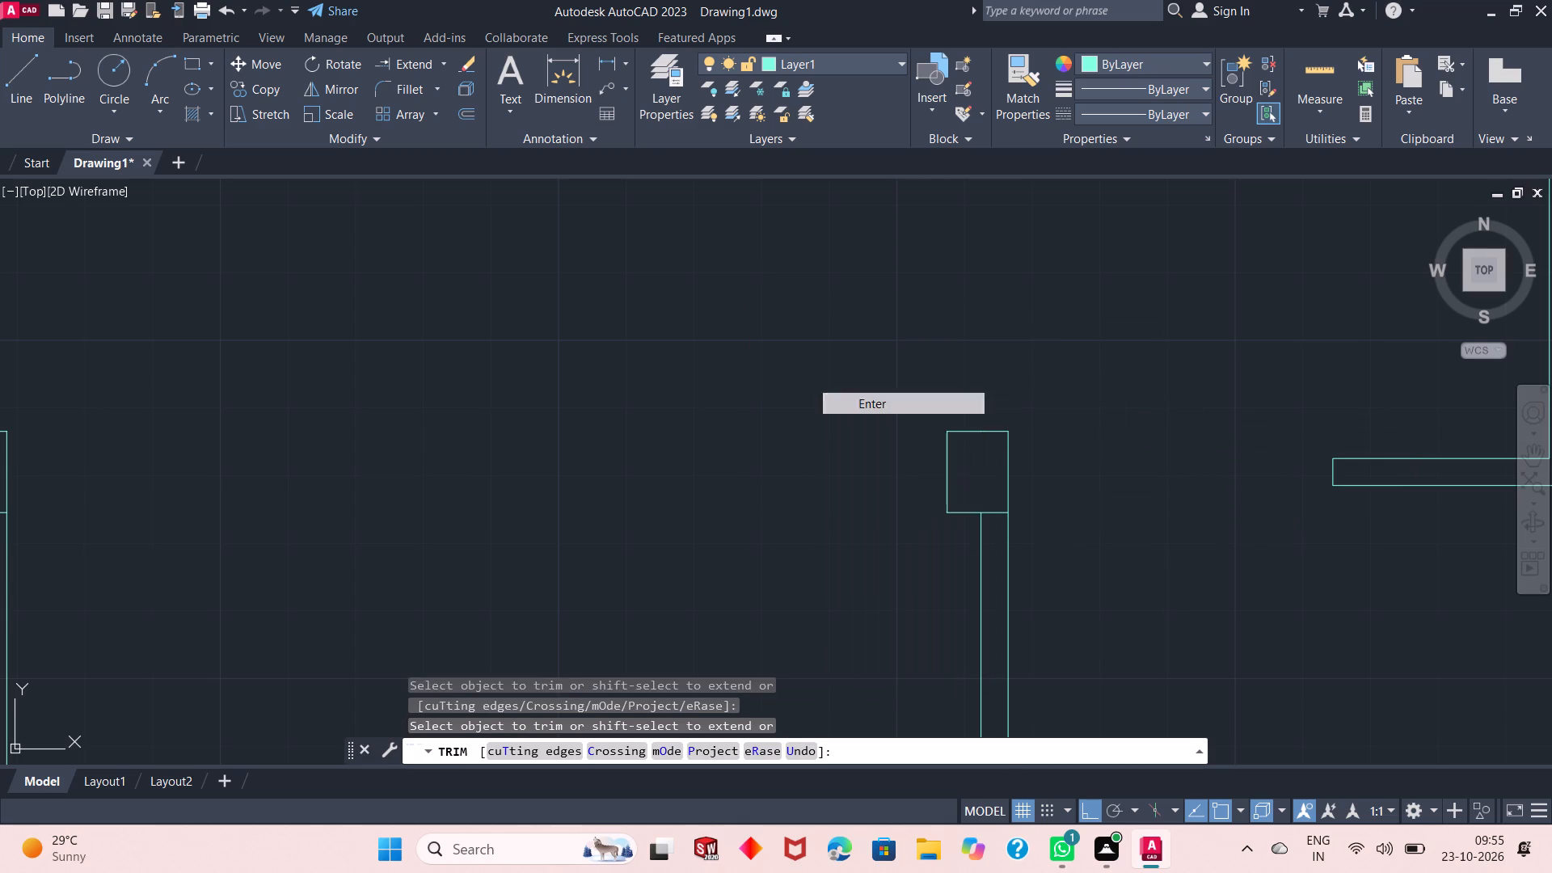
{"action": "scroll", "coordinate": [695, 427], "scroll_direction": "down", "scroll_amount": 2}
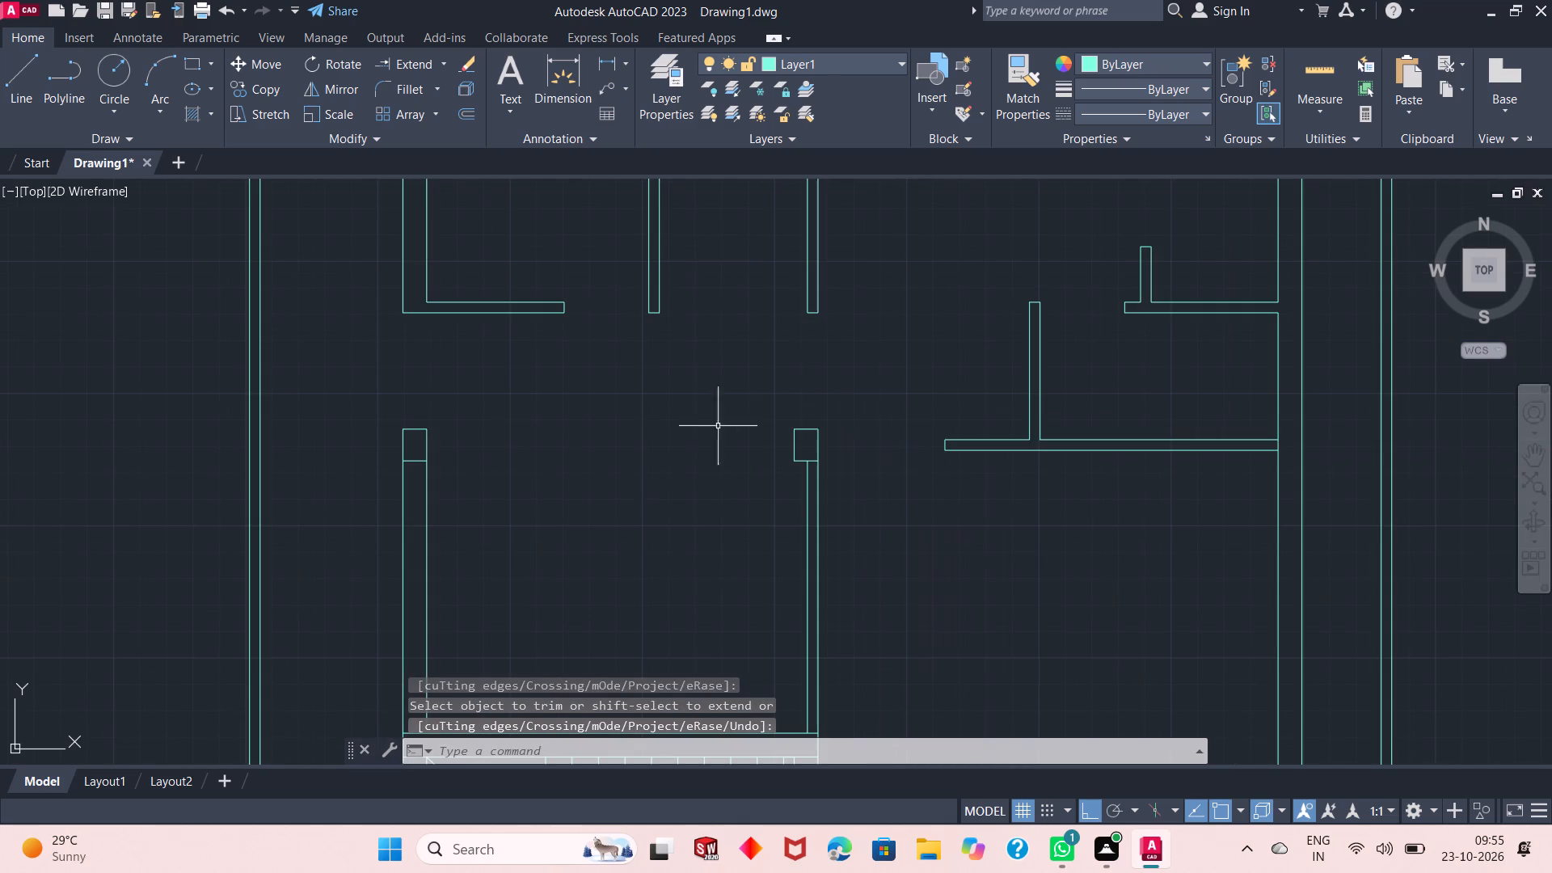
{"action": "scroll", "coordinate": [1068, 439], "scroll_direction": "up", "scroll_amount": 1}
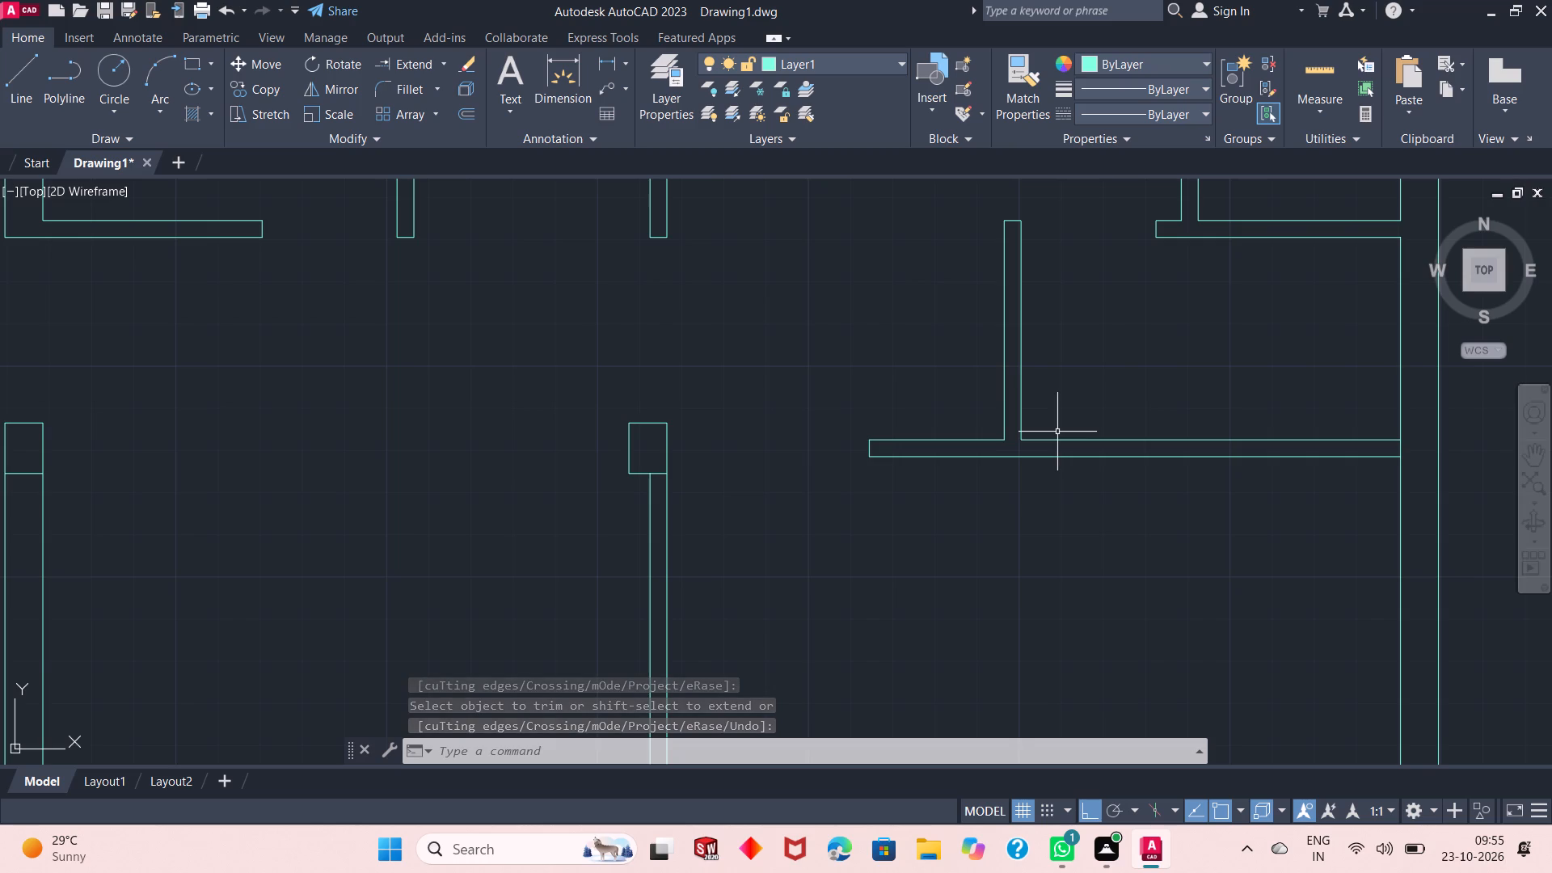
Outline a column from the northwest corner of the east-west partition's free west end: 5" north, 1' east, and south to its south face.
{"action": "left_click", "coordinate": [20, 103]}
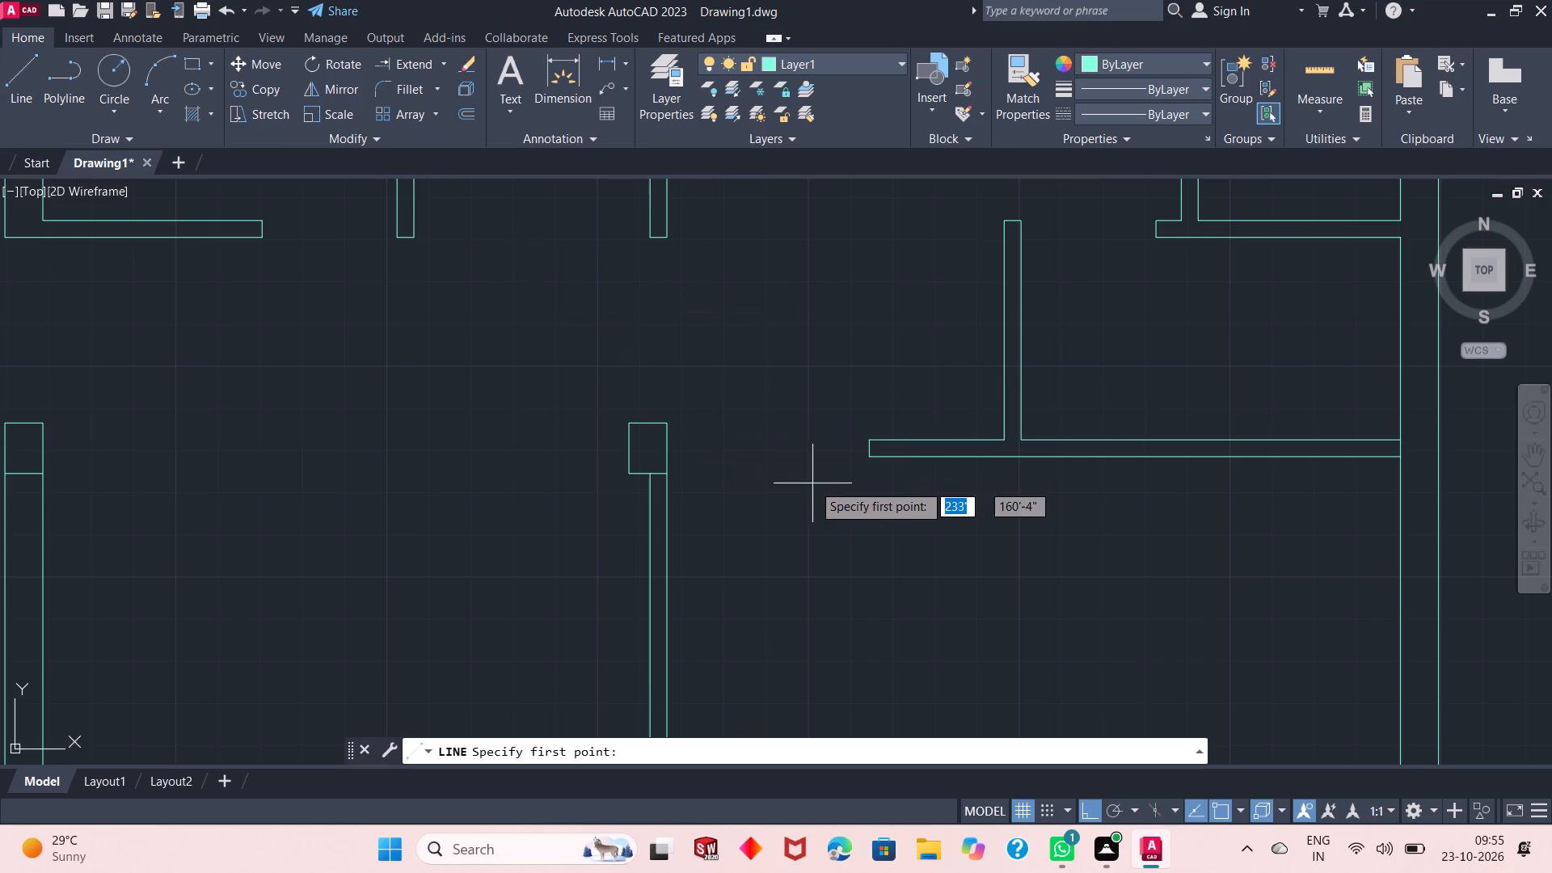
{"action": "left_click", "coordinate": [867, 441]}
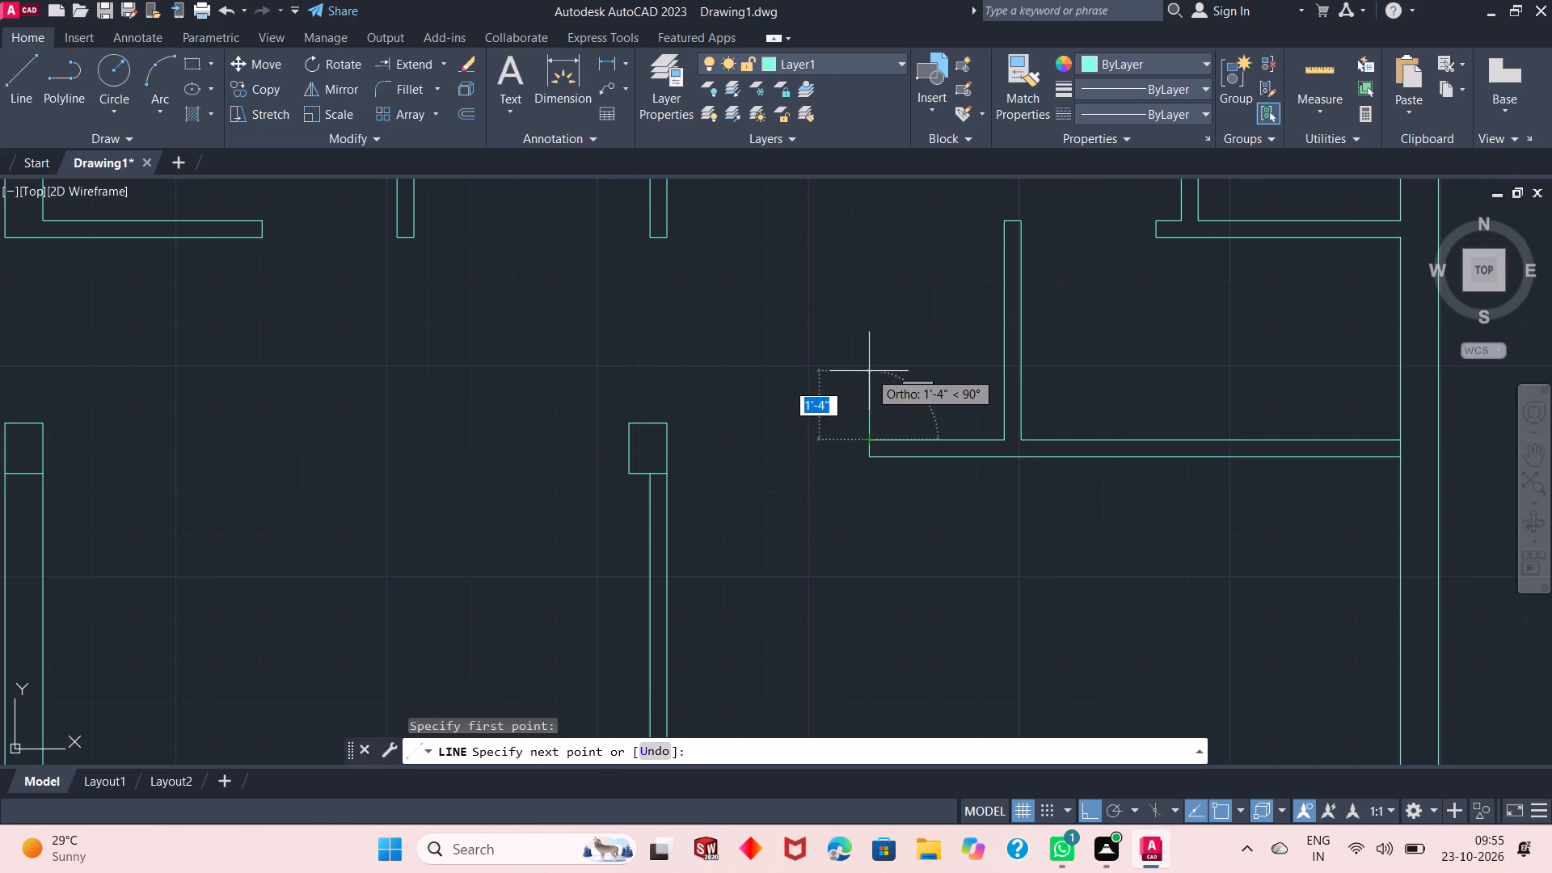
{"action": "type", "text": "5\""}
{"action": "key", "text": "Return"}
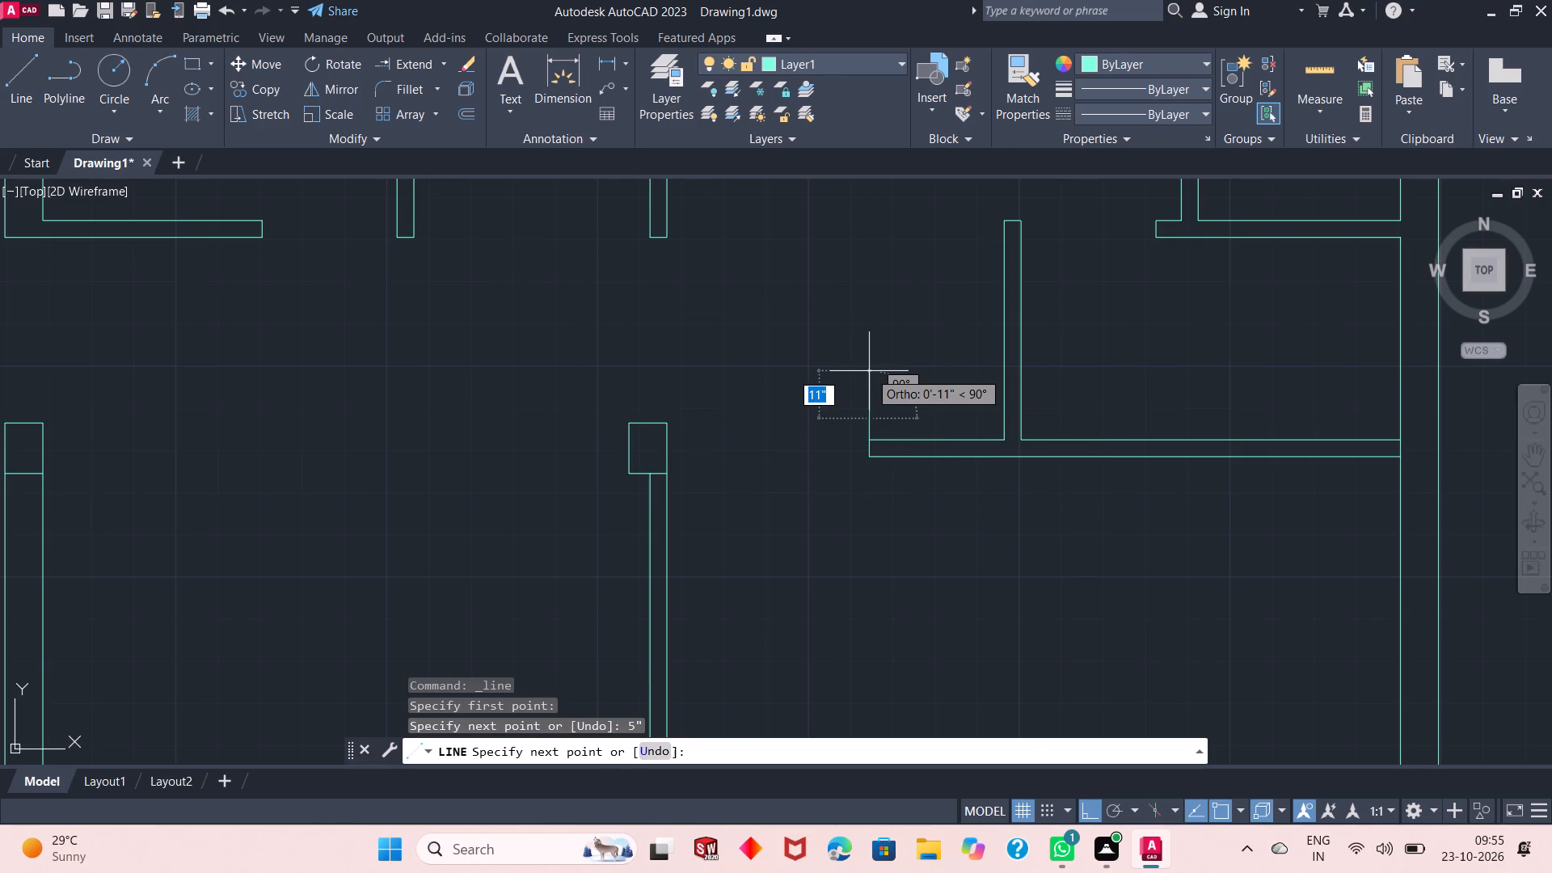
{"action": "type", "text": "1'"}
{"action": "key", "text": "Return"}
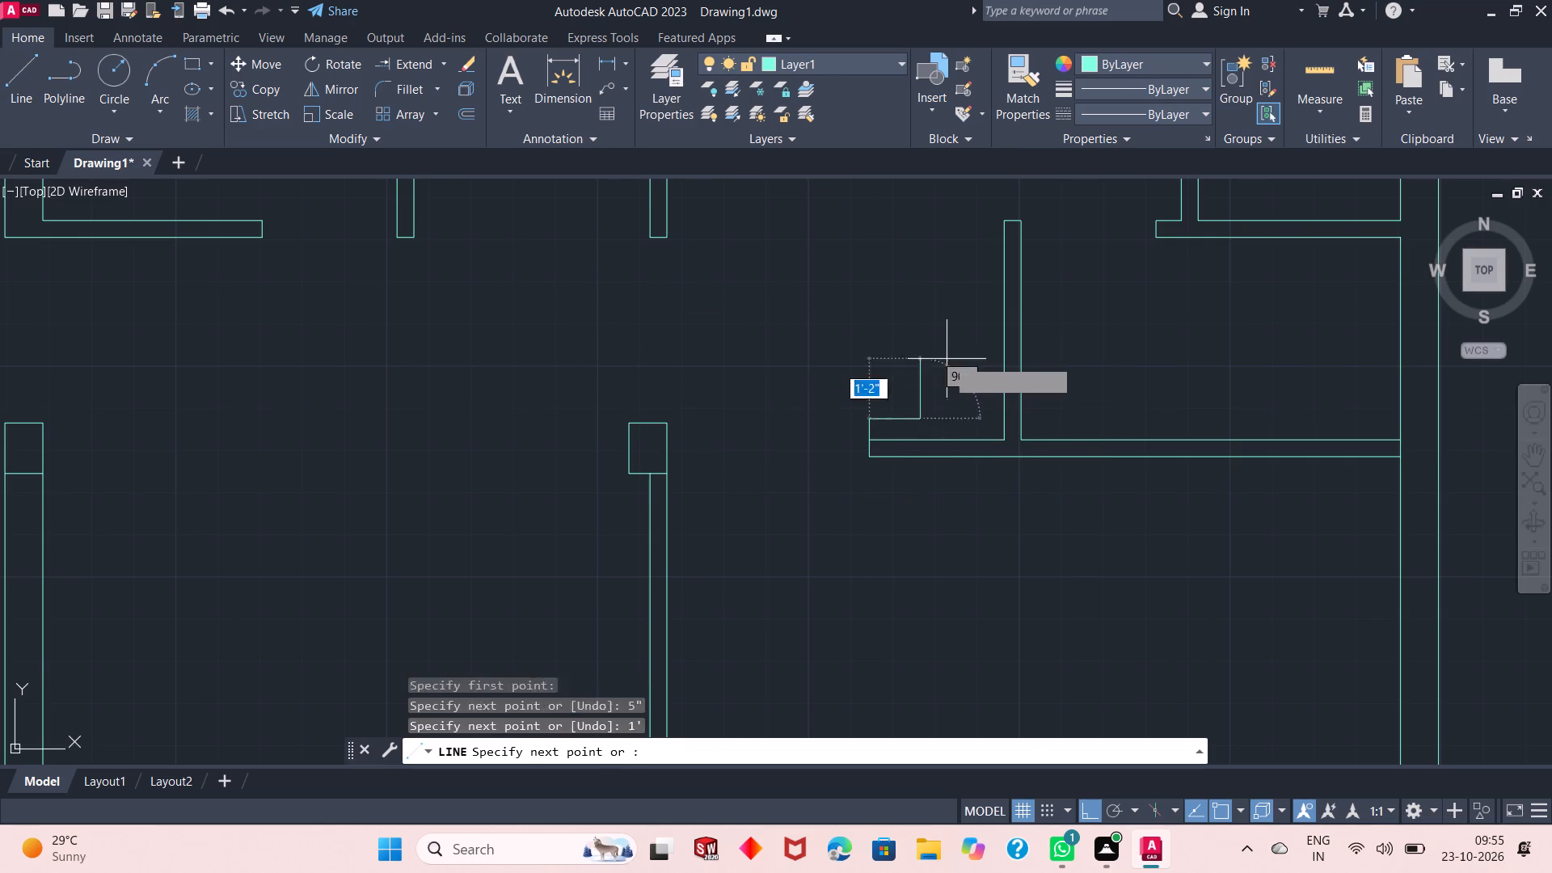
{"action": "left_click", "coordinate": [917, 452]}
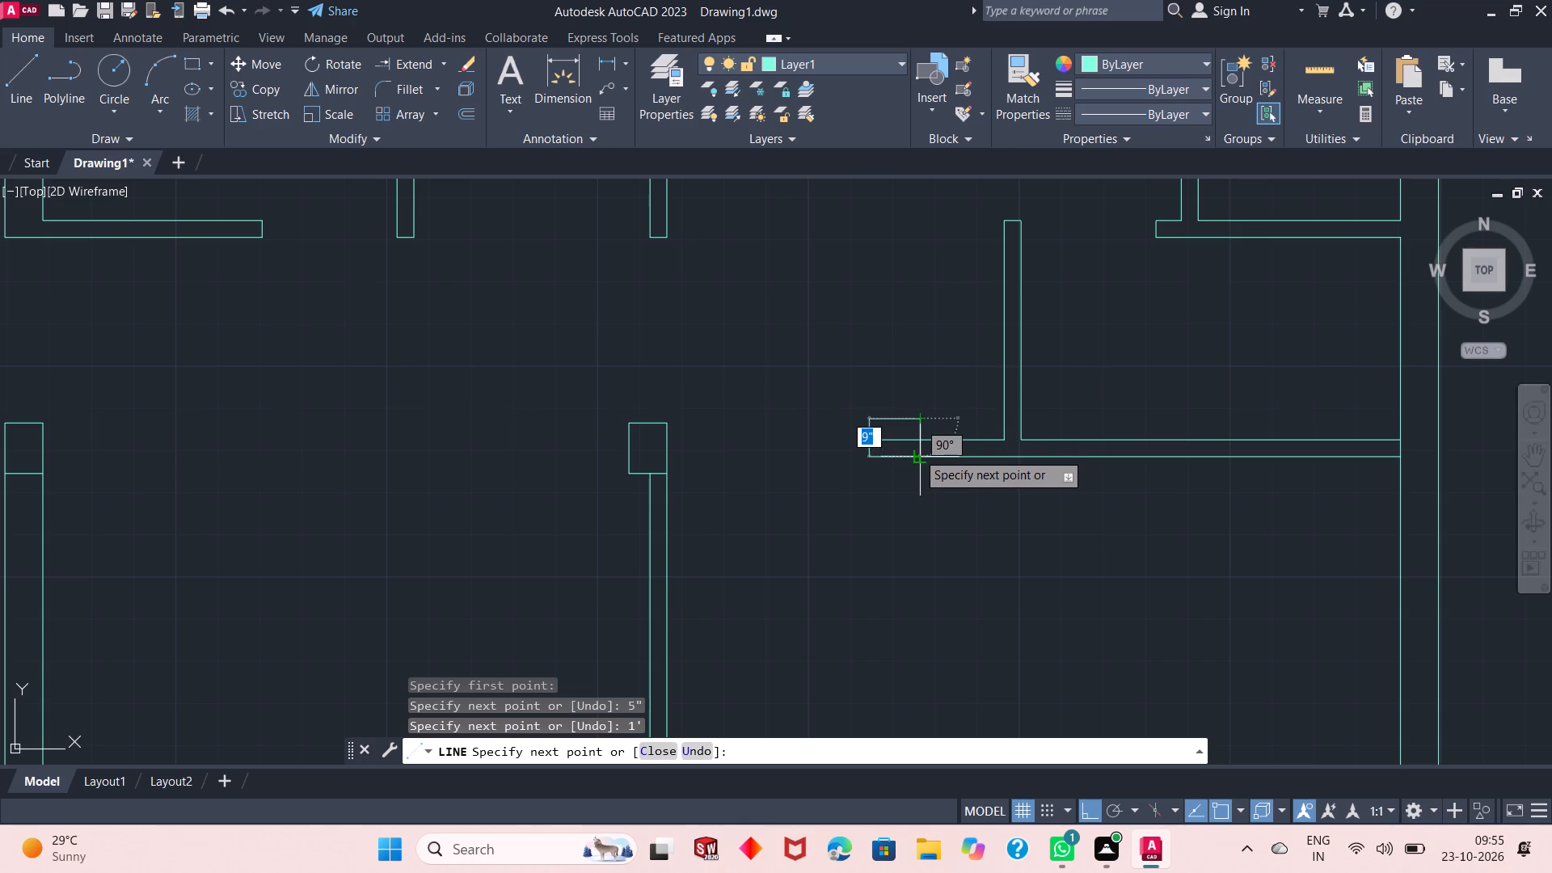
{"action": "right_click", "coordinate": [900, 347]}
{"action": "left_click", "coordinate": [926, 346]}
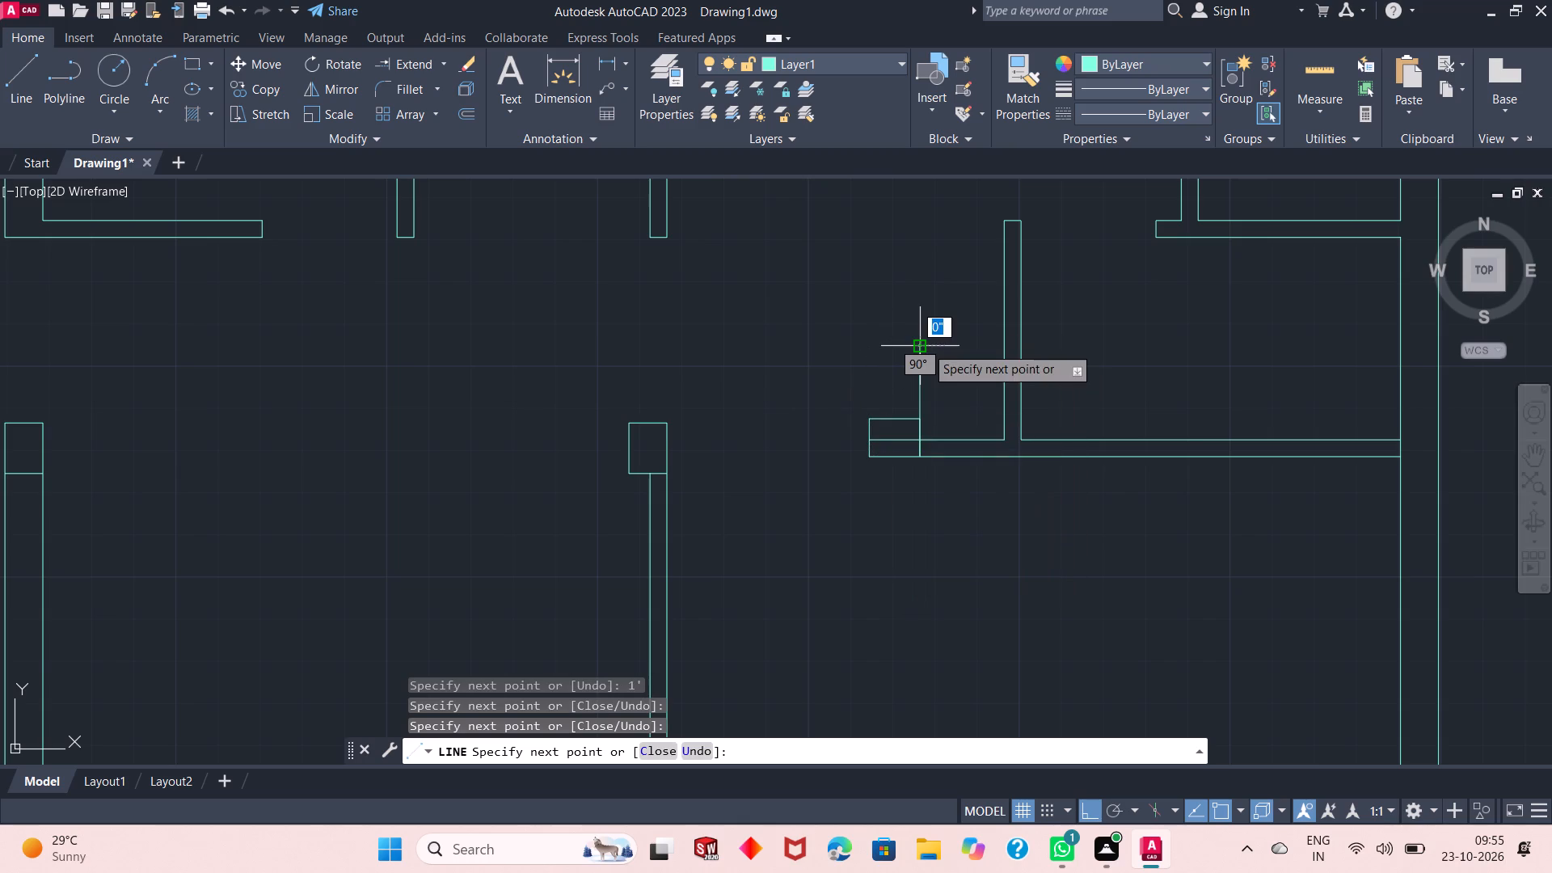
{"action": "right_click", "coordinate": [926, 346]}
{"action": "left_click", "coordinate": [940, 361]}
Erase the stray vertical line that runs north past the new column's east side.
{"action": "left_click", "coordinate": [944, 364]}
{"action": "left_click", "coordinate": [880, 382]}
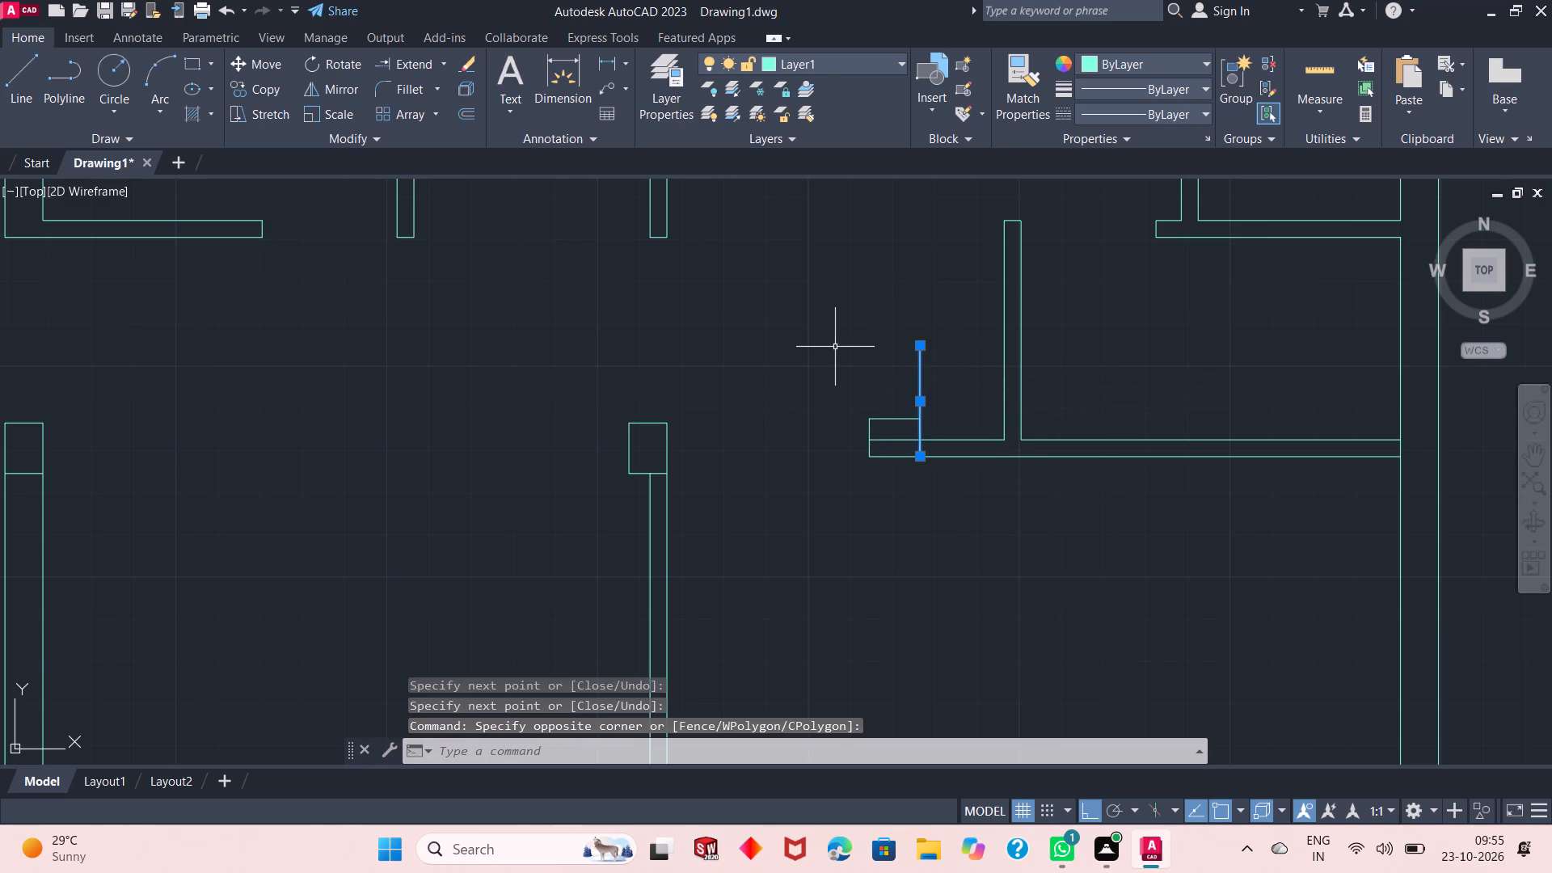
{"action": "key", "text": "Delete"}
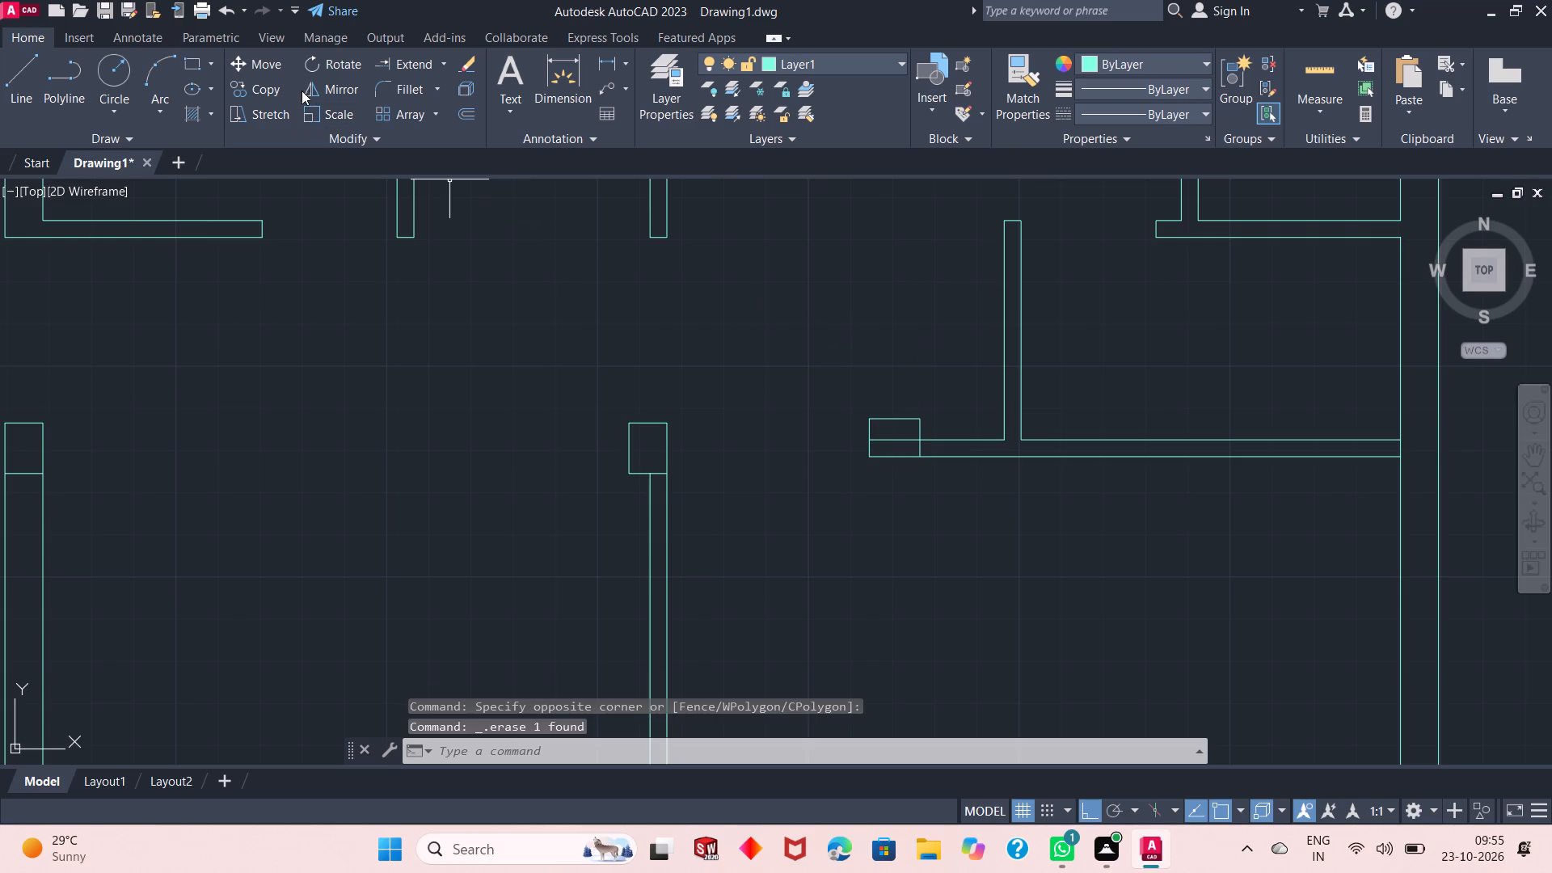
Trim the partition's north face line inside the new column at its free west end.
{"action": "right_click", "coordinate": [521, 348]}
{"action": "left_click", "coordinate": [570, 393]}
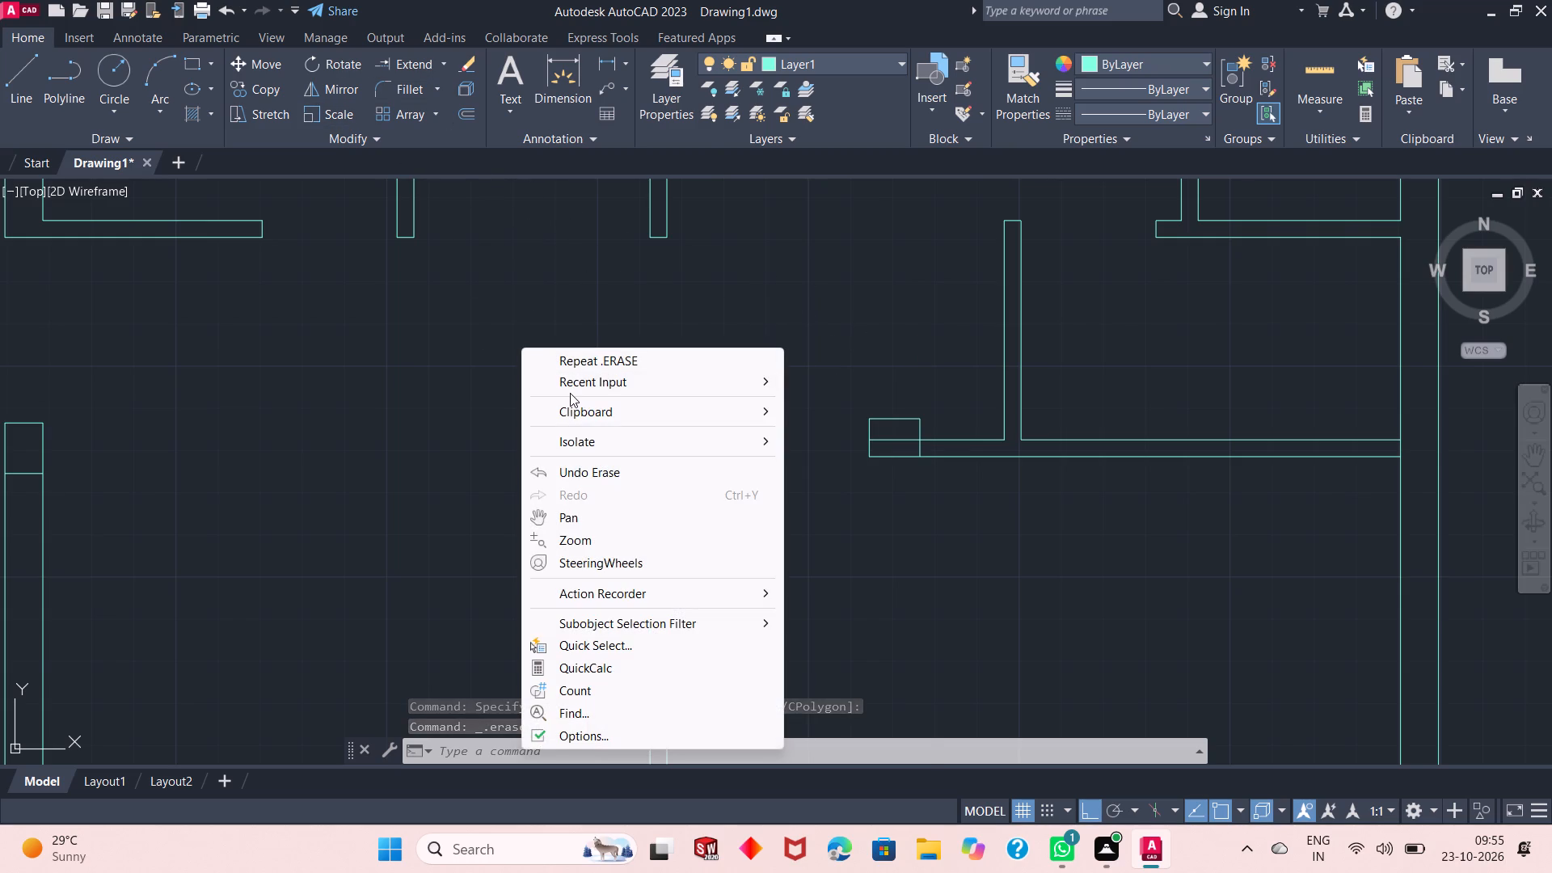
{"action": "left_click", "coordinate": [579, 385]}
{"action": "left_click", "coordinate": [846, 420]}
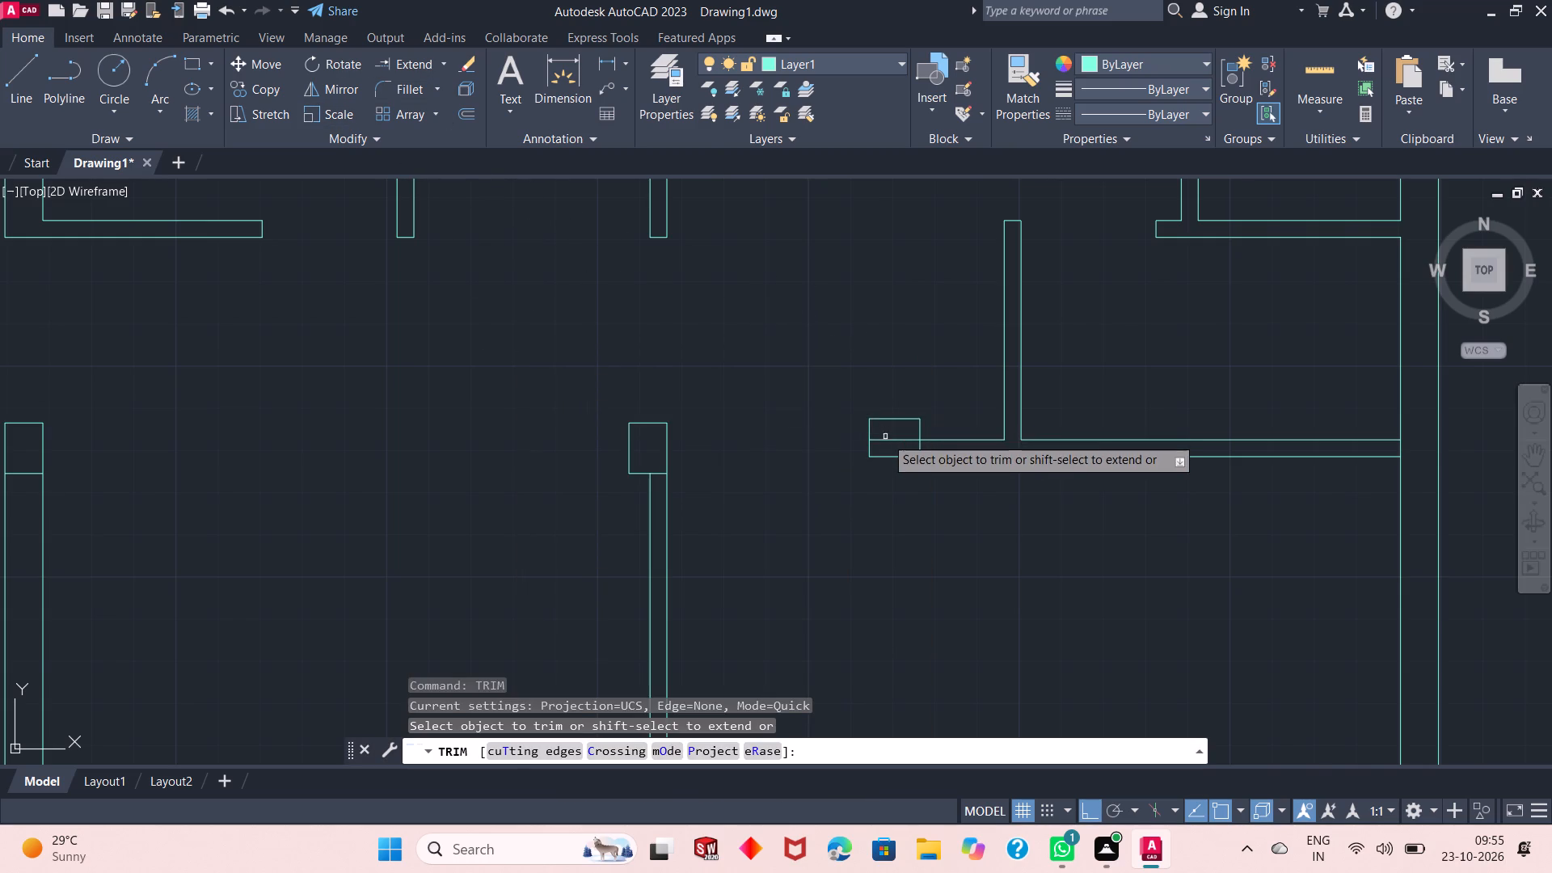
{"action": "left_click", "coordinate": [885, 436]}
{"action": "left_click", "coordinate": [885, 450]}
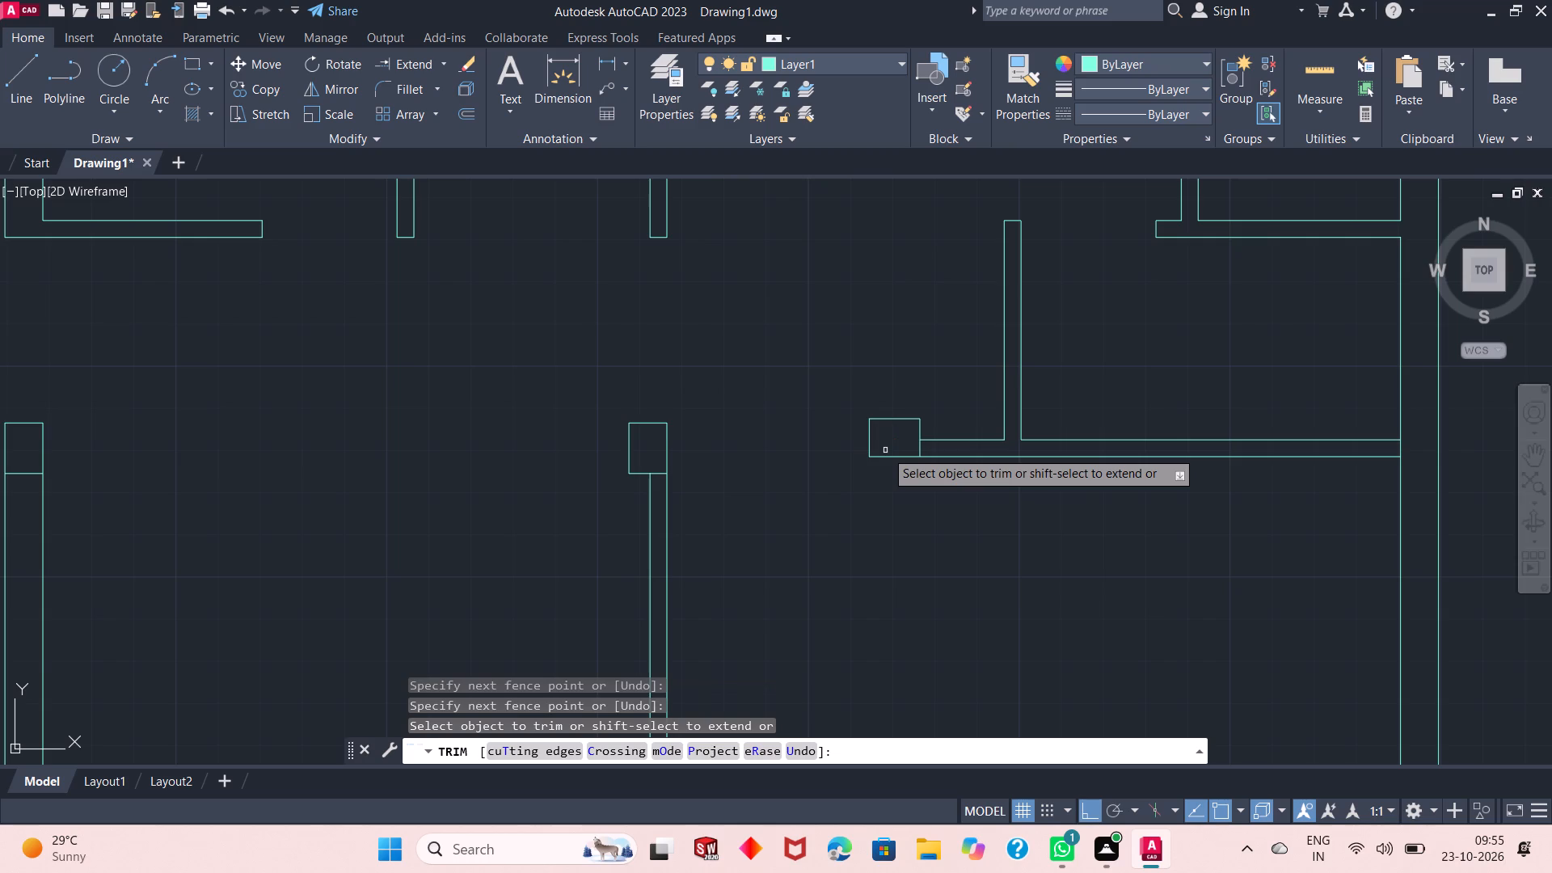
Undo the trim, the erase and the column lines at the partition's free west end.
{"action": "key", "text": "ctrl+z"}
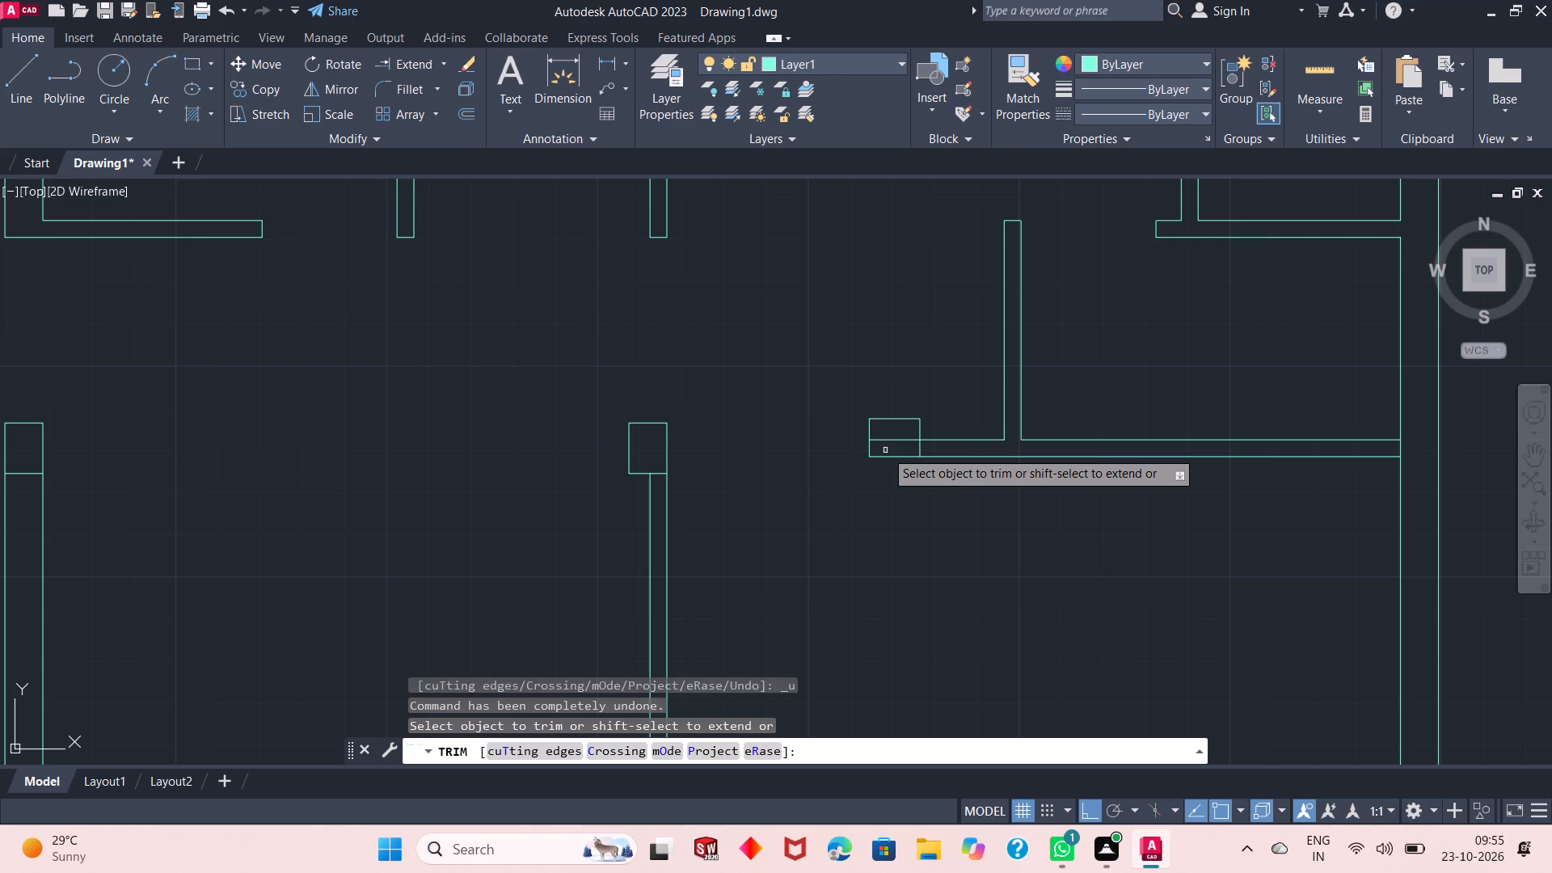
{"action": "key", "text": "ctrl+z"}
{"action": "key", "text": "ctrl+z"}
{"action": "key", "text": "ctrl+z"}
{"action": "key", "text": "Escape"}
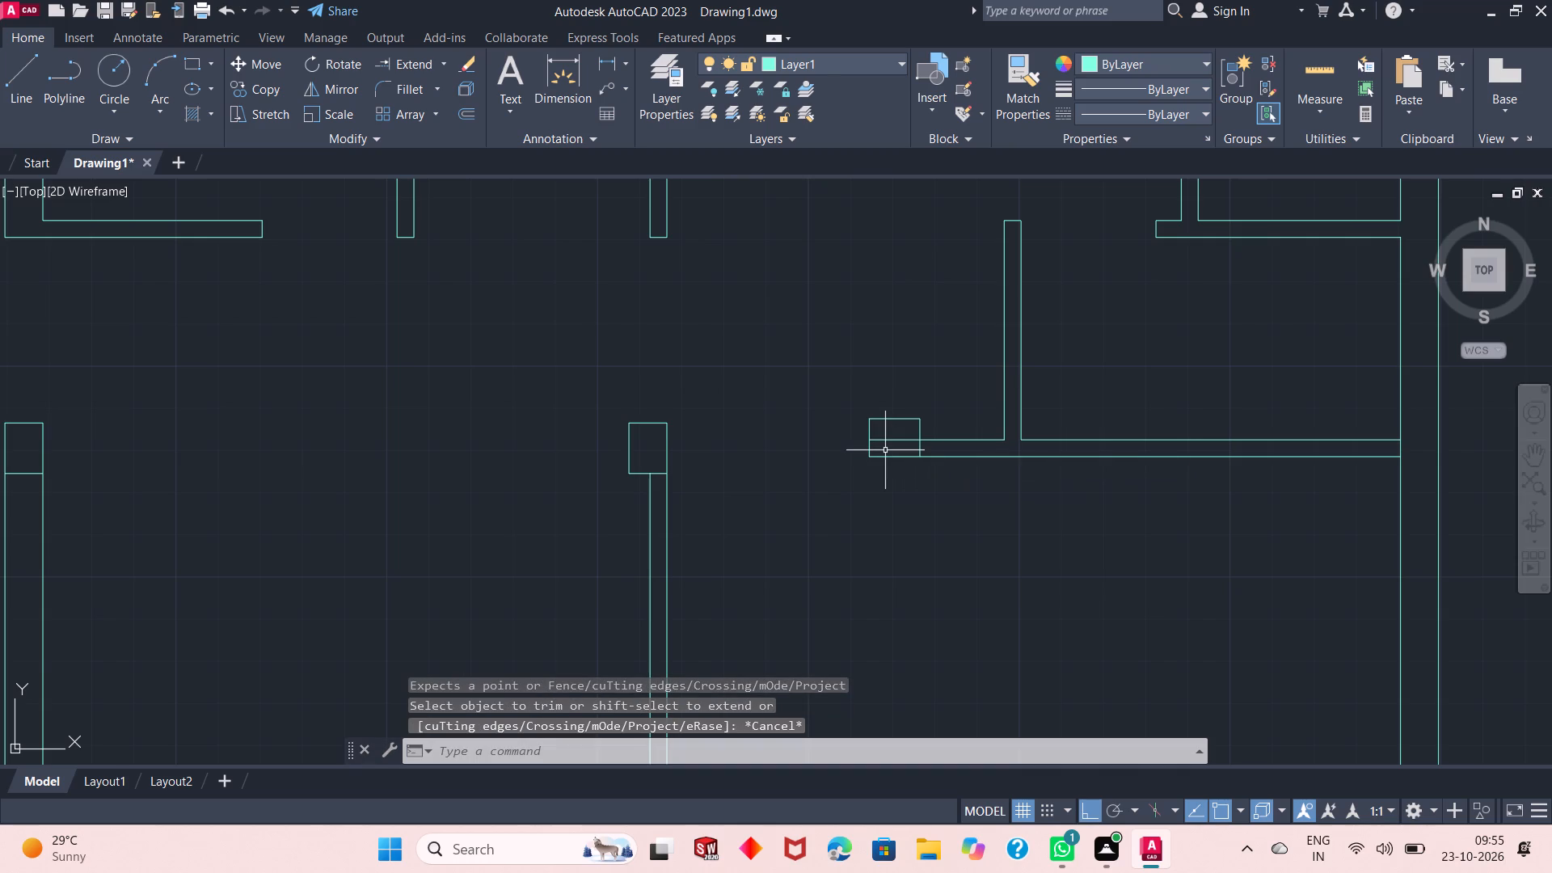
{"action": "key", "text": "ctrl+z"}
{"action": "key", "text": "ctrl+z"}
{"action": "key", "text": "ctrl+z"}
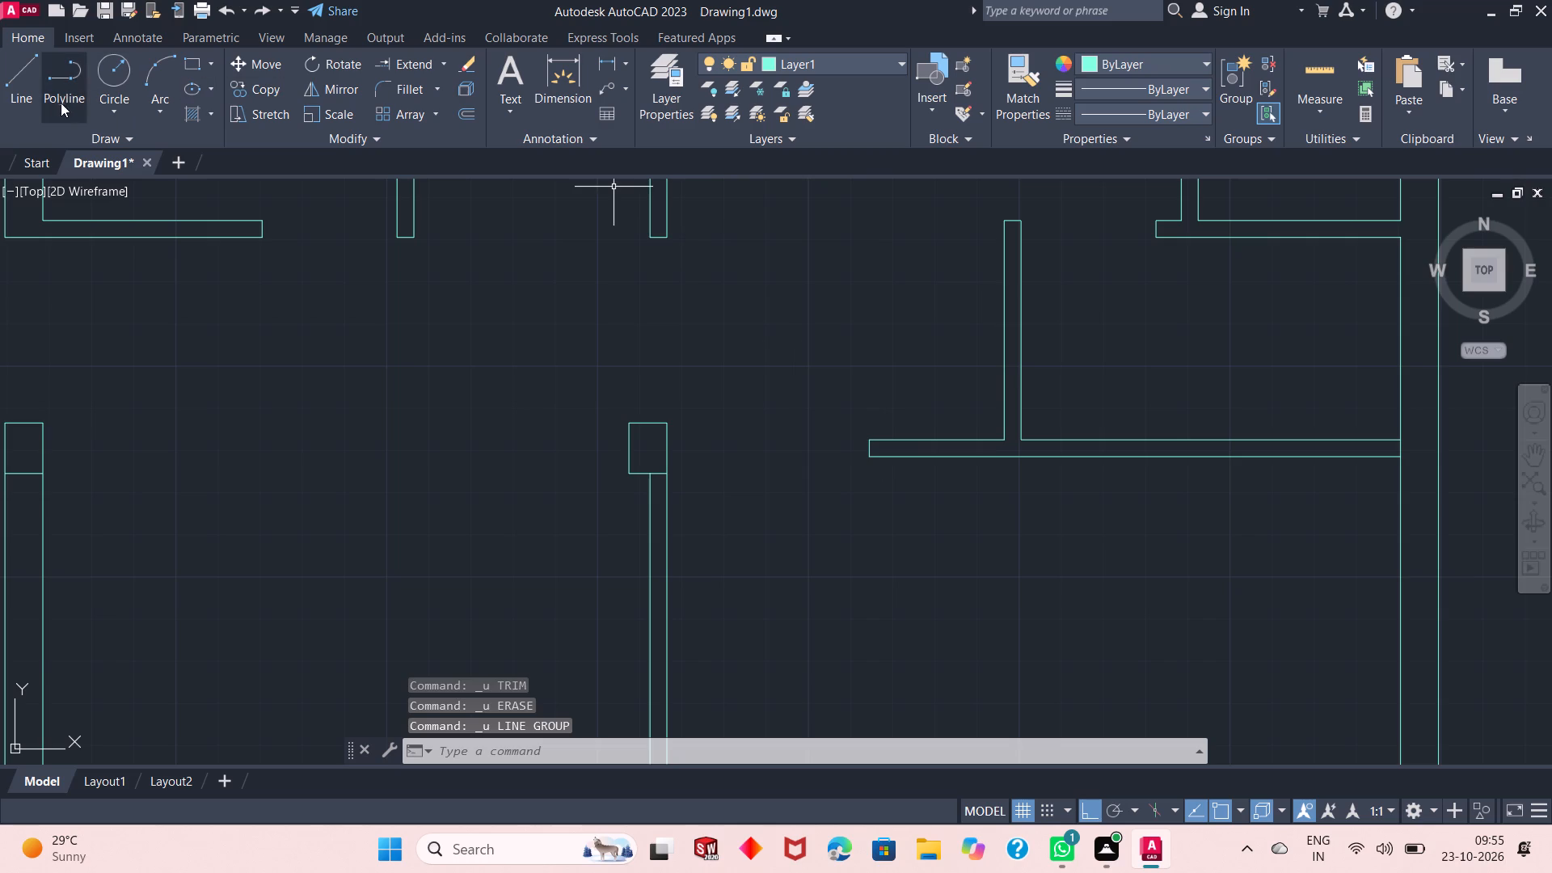
Outline a column from the northwest corner of the partition's free west end: 8" north, 9" east, and south to its south face.
{"action": "left_click", "coordinate": [32, 94]}
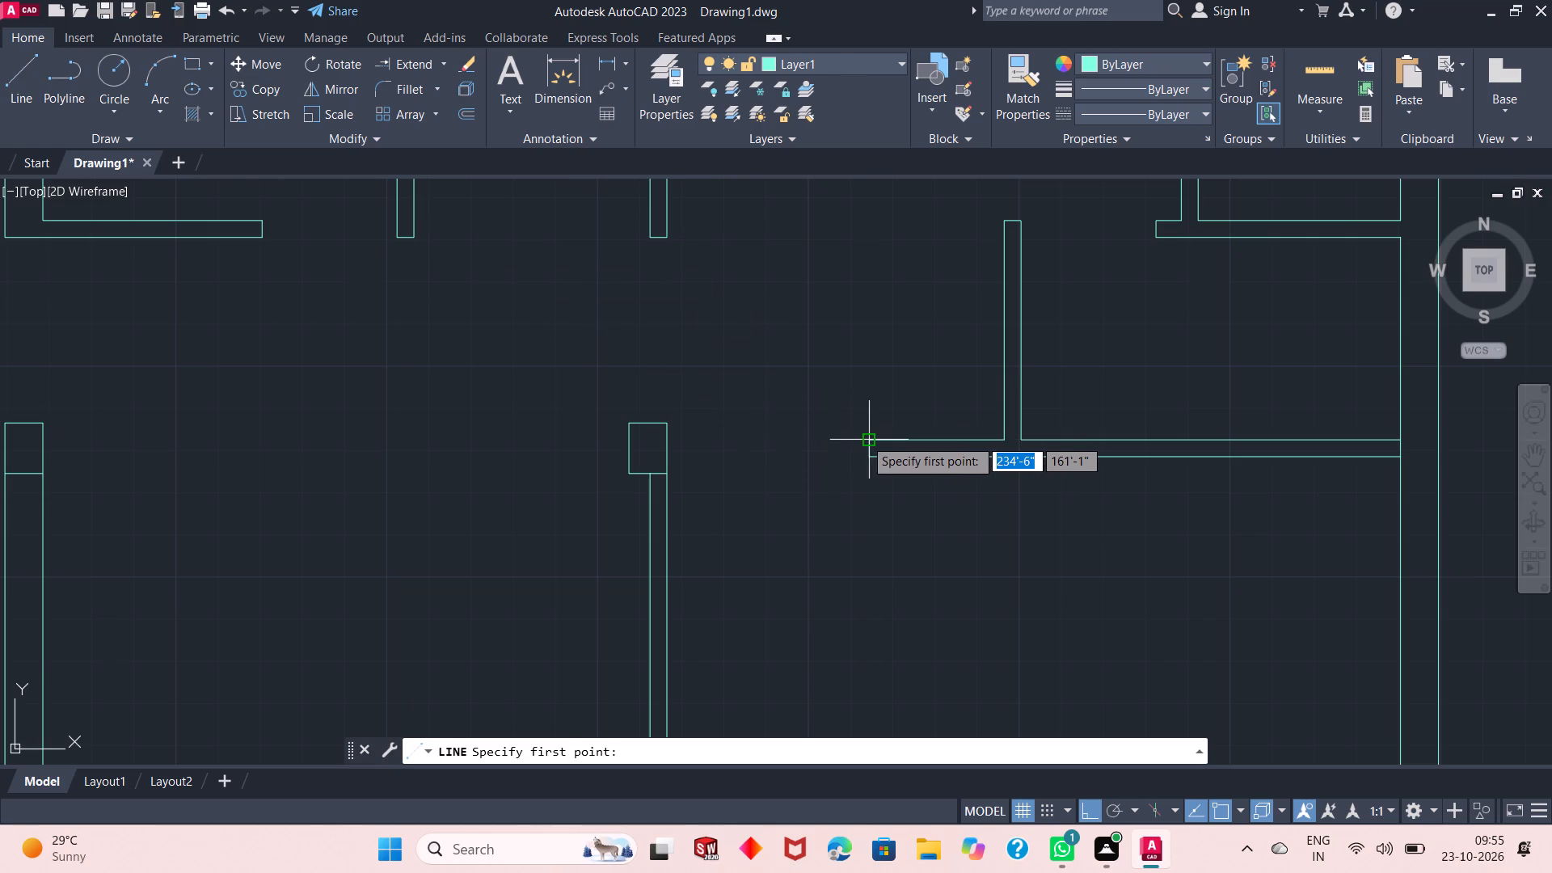
{"action": "left_click", "coordinate": [868, 438]}
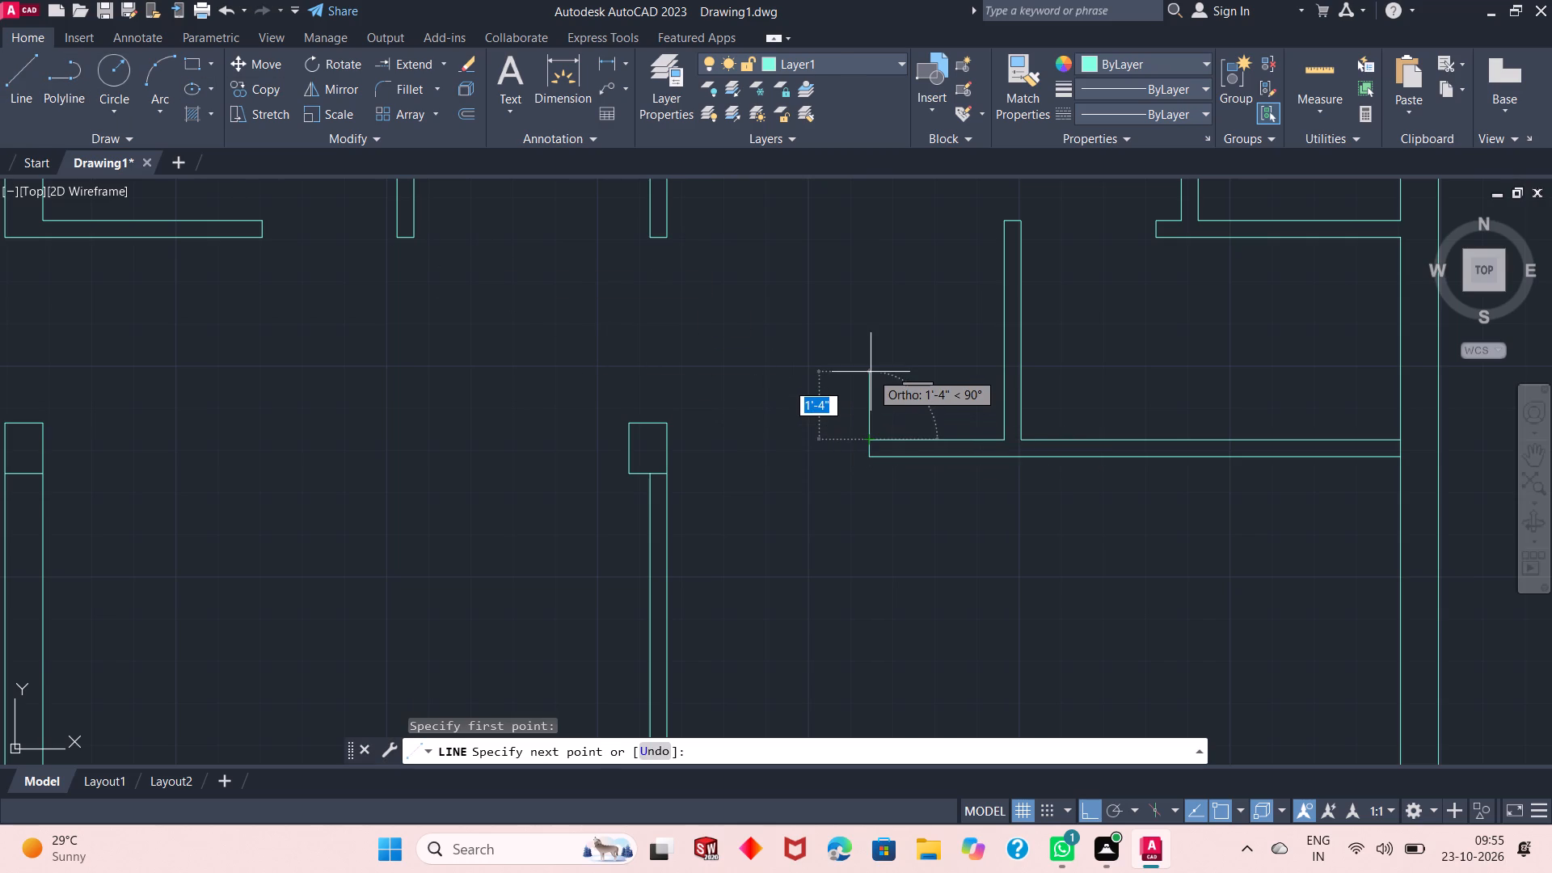
{"action": "key", "text": "8"}
{"action": "key", "text": "shift+quotedbl"}
{"action": "key", "text": "Return"}
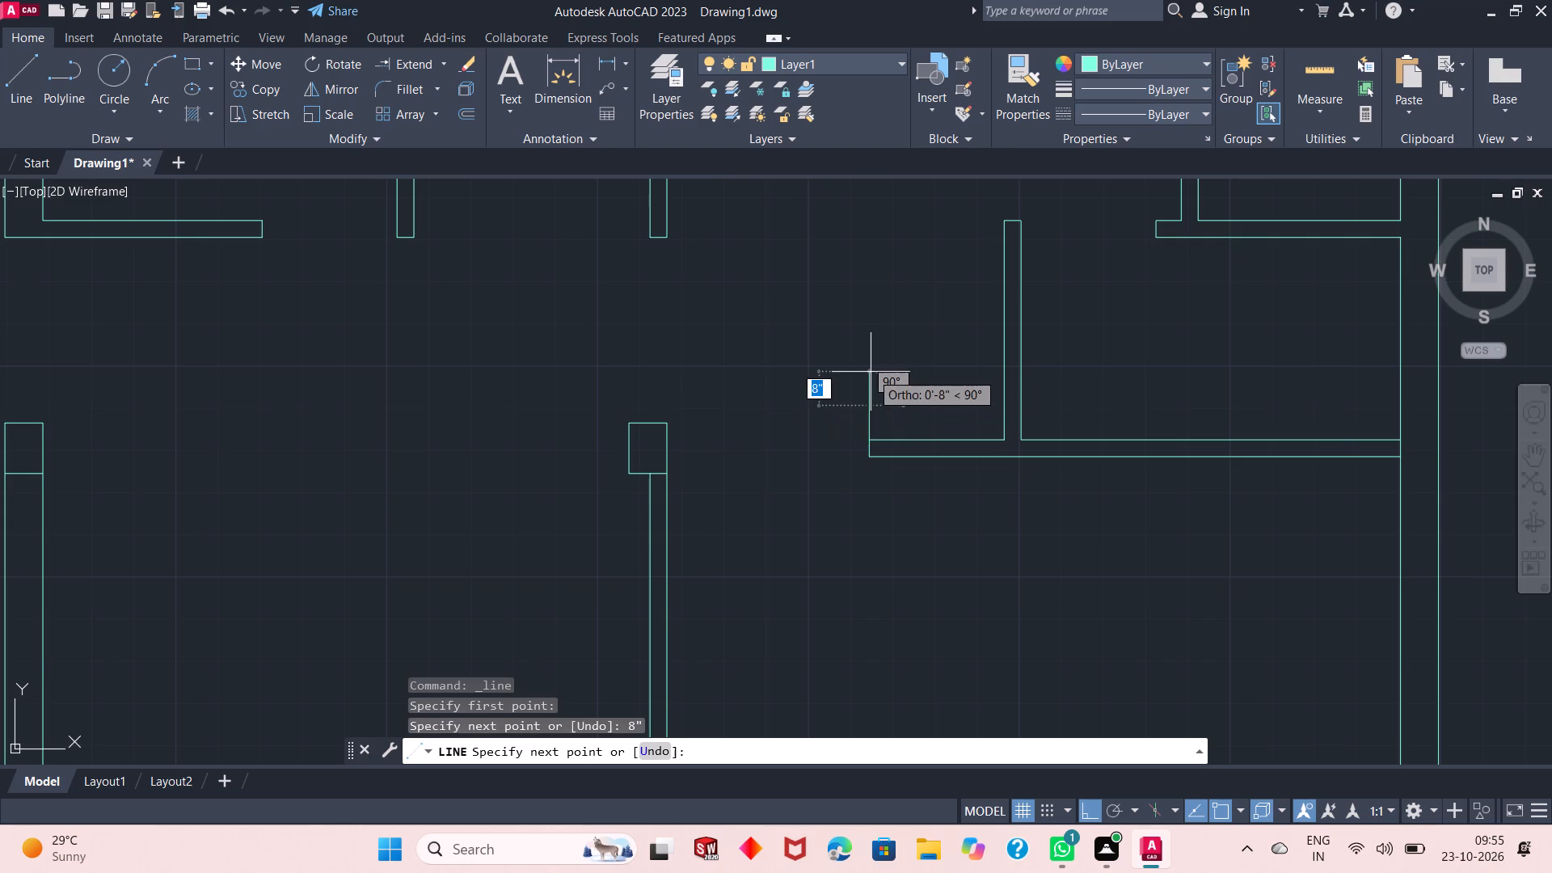
{"action": "type", "text": "9\""}
{"action": "key", "text": "Return"}
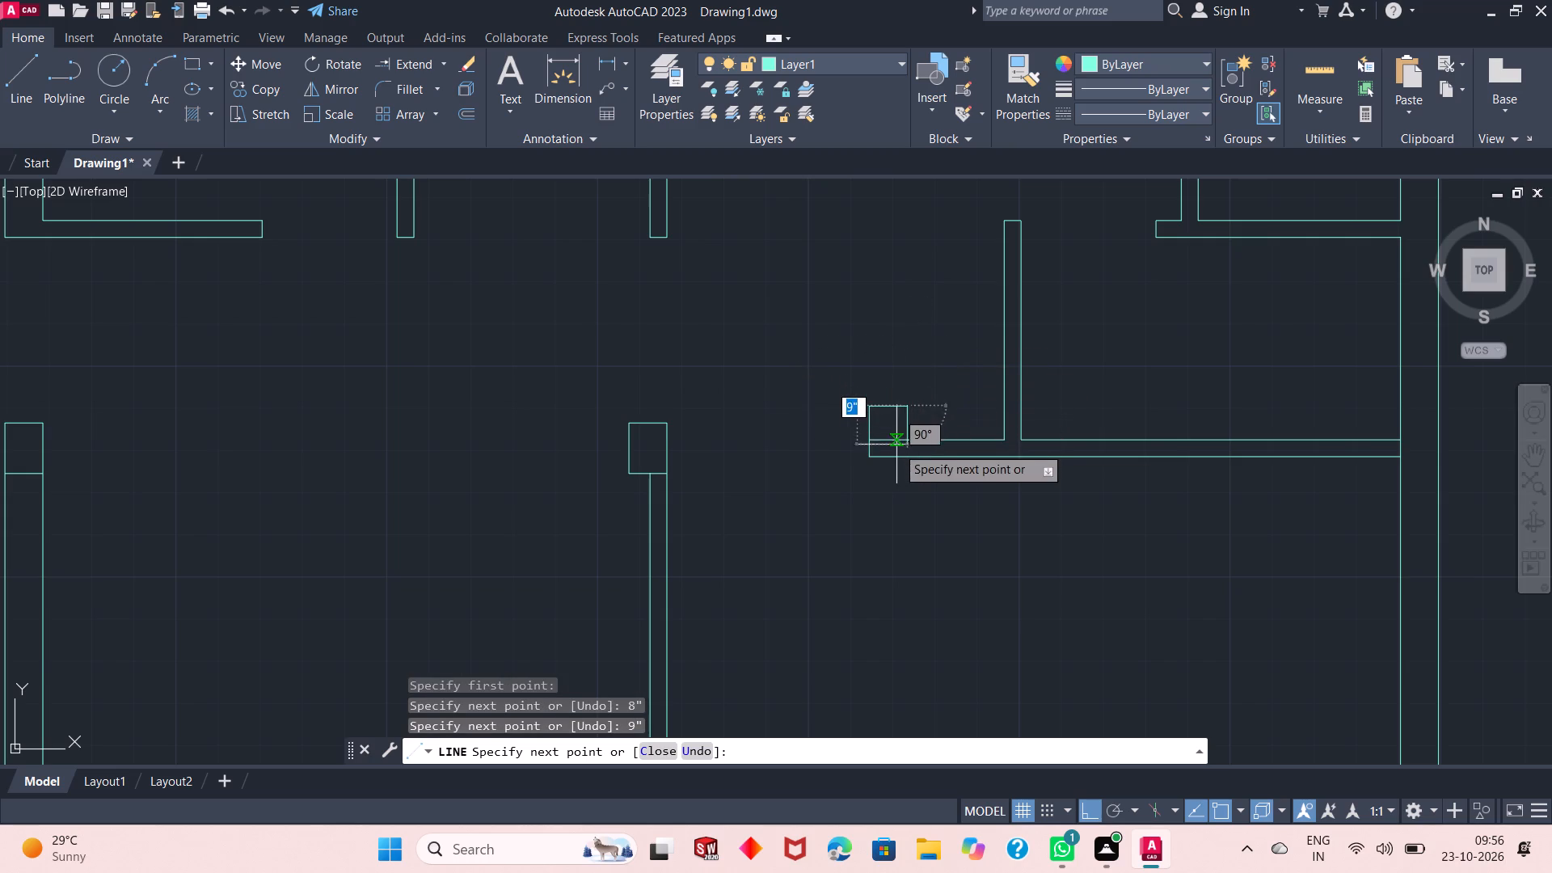
{"action": "left_click", "coordinate": [911, 454]}
{"action": "right_click", "coordinate": [892, 473]}
{"action": "left_click", "coordinate": [922, 483]}
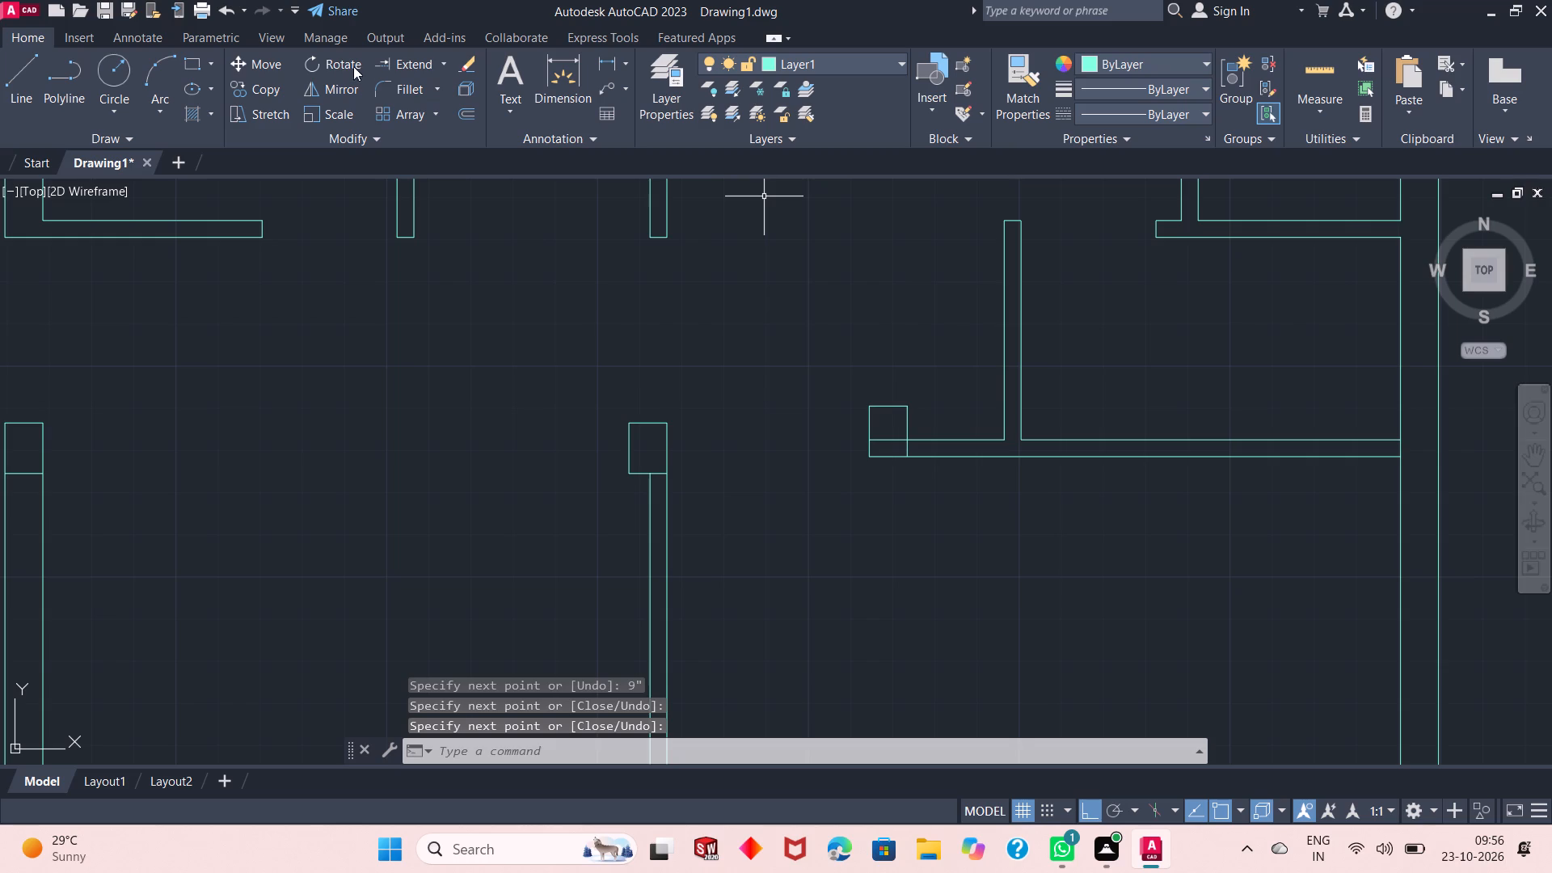
Trim the partition's north face line inside the new 8" by 9" outline at its west end.
{"action": "right_click", "coordinate": [498, 202]}
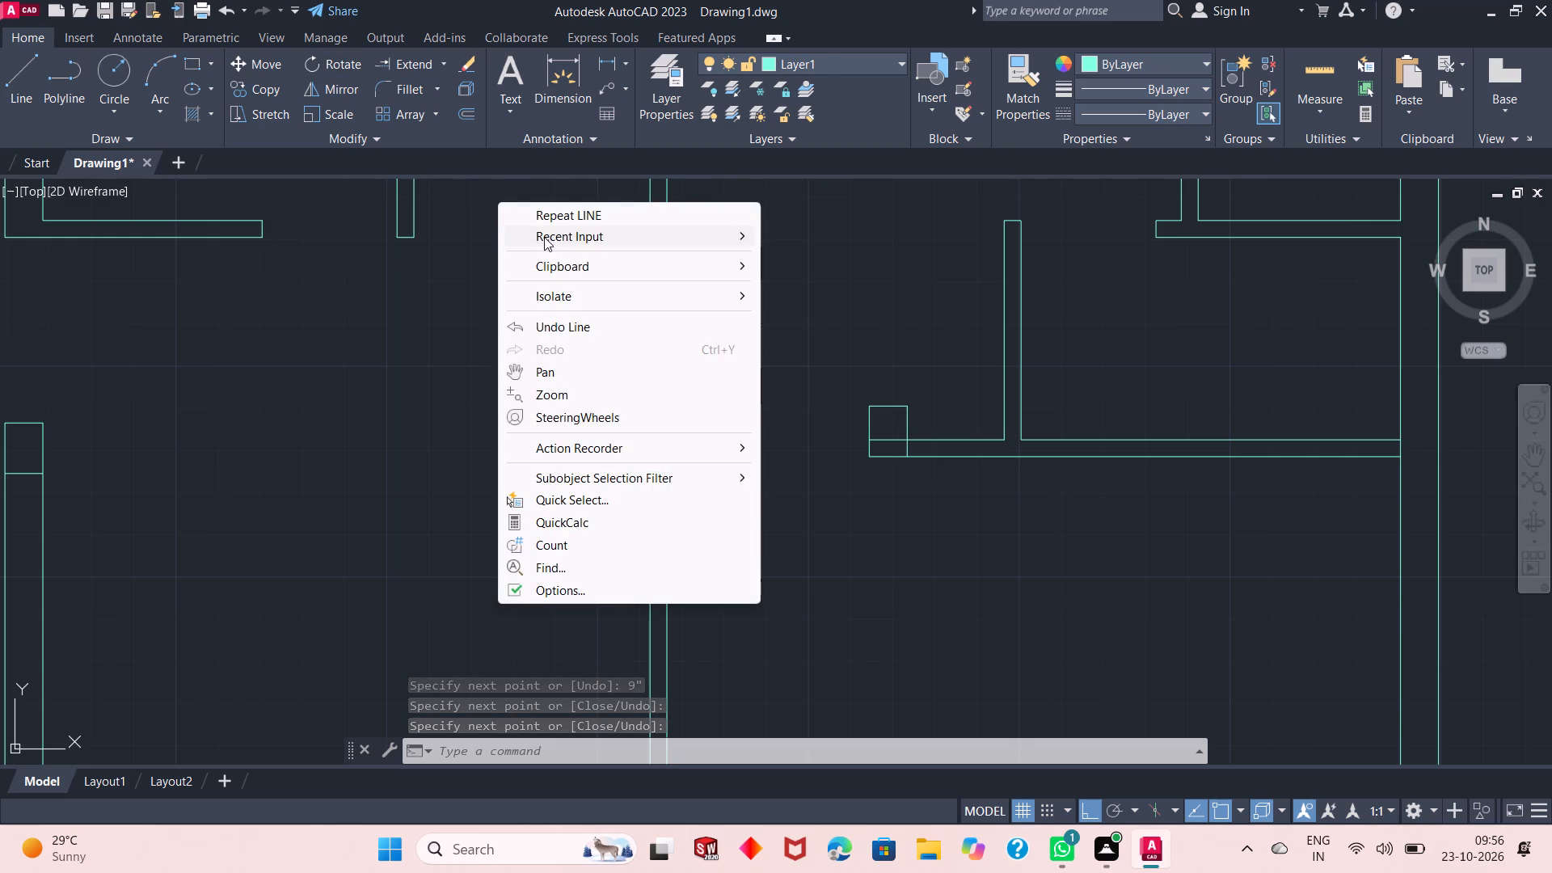
{"action": "left_click", "coordinate": [544, 237]}
{"action": "left_click", "coordinate": [816, 279]}
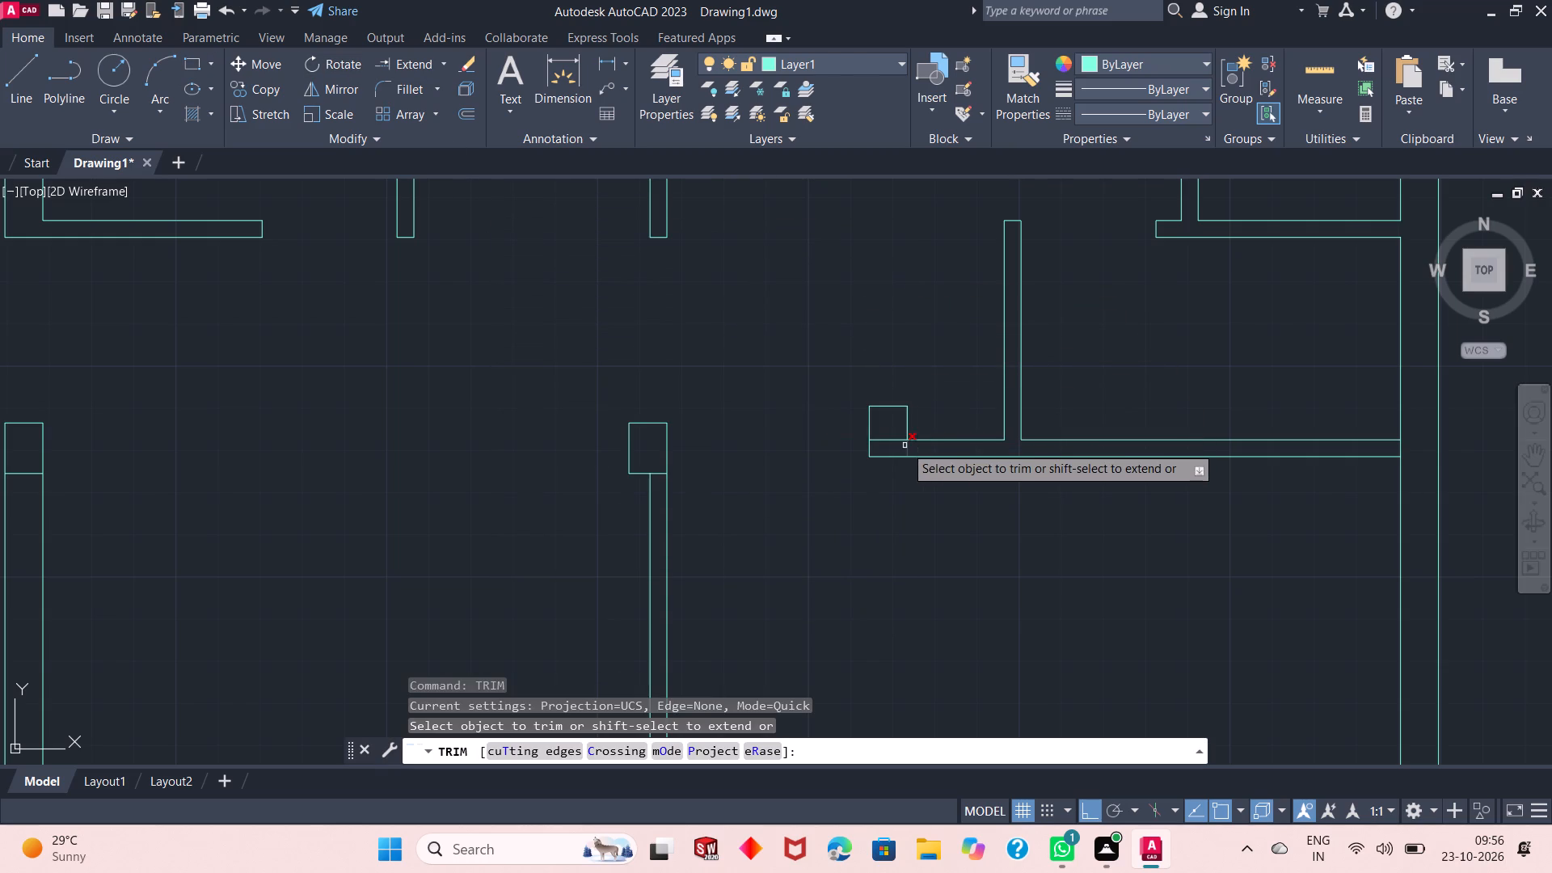
{"action": "left_click", "coordinate": [883, 439]}
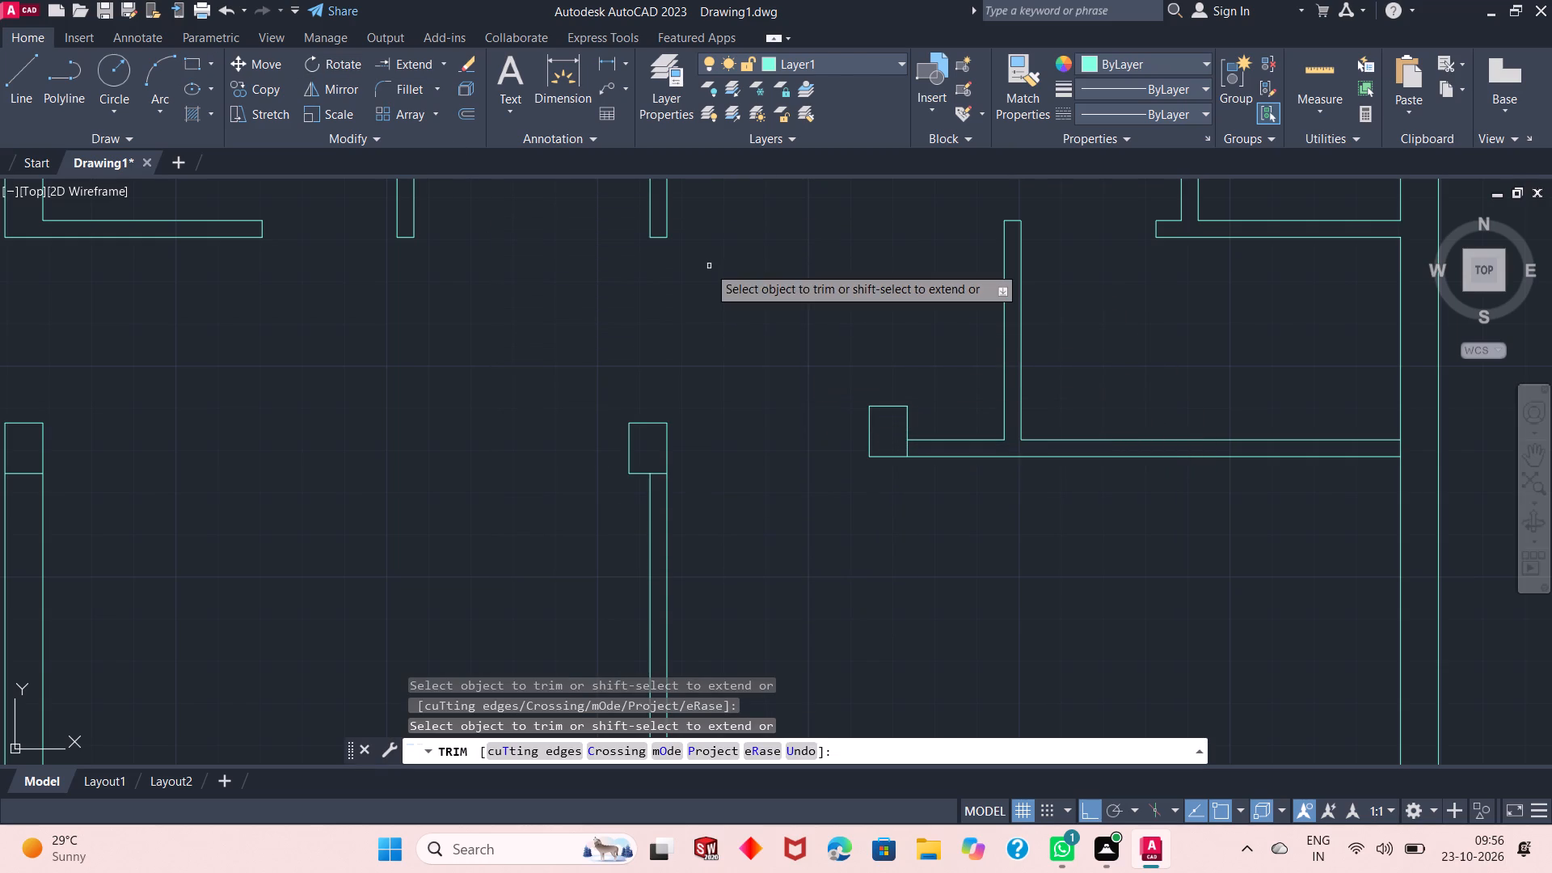
{"action": "right_click", "coordinate": [708, 266]}
{"action": "left_click", "coordinate": [733, 280]}
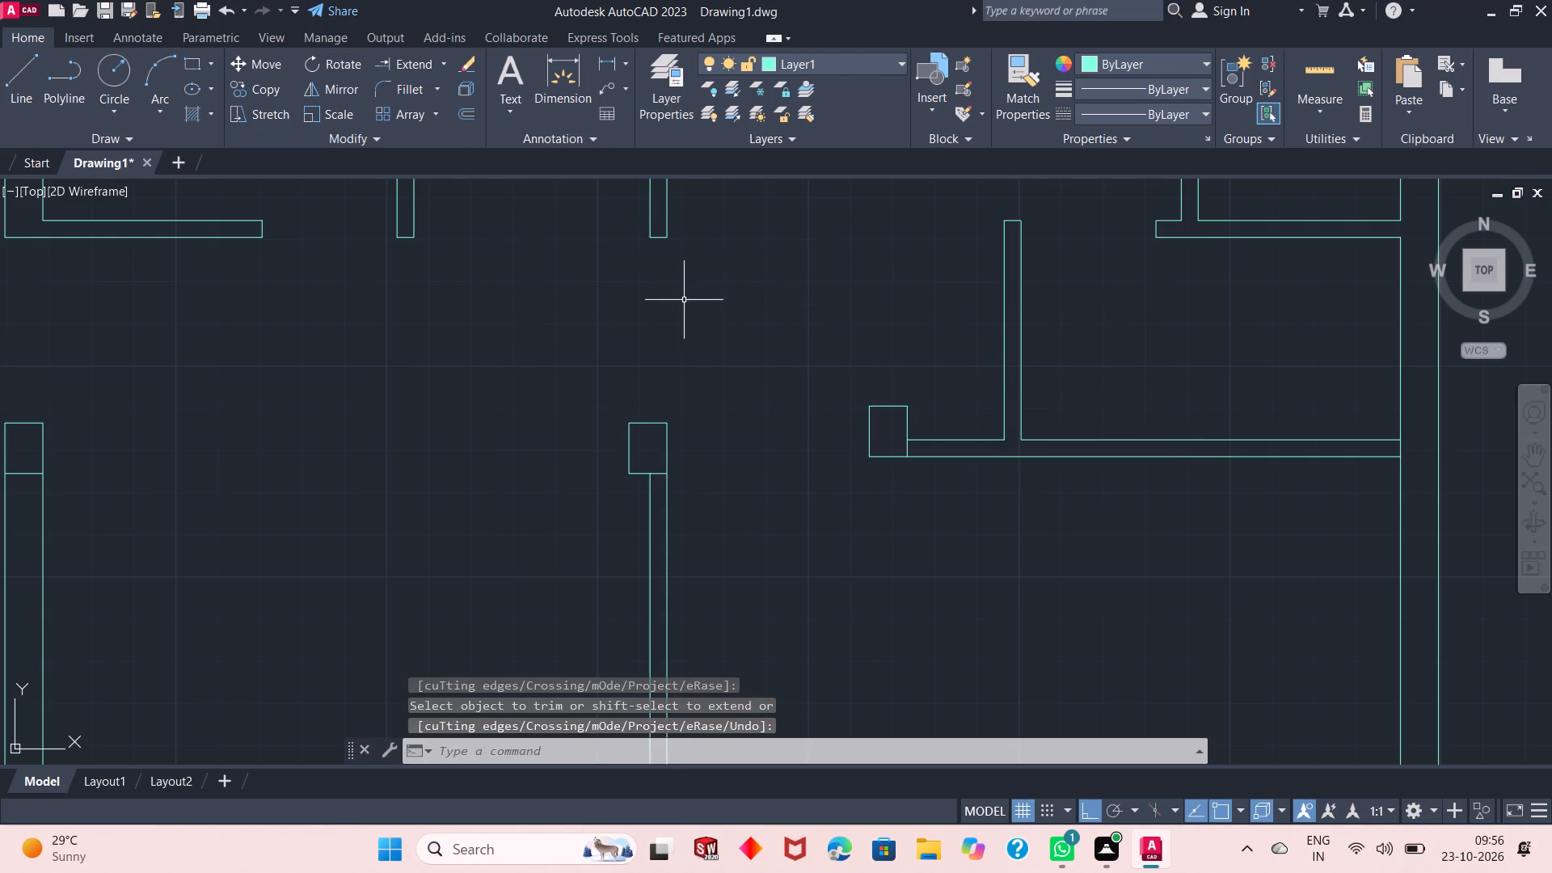
Extend the partition's south face line east through the east wall to the wall's outer face.
{"action": "scroll", "coordinate": [672, 424], "scroll_direction": "down", "scroll_amount": 1}
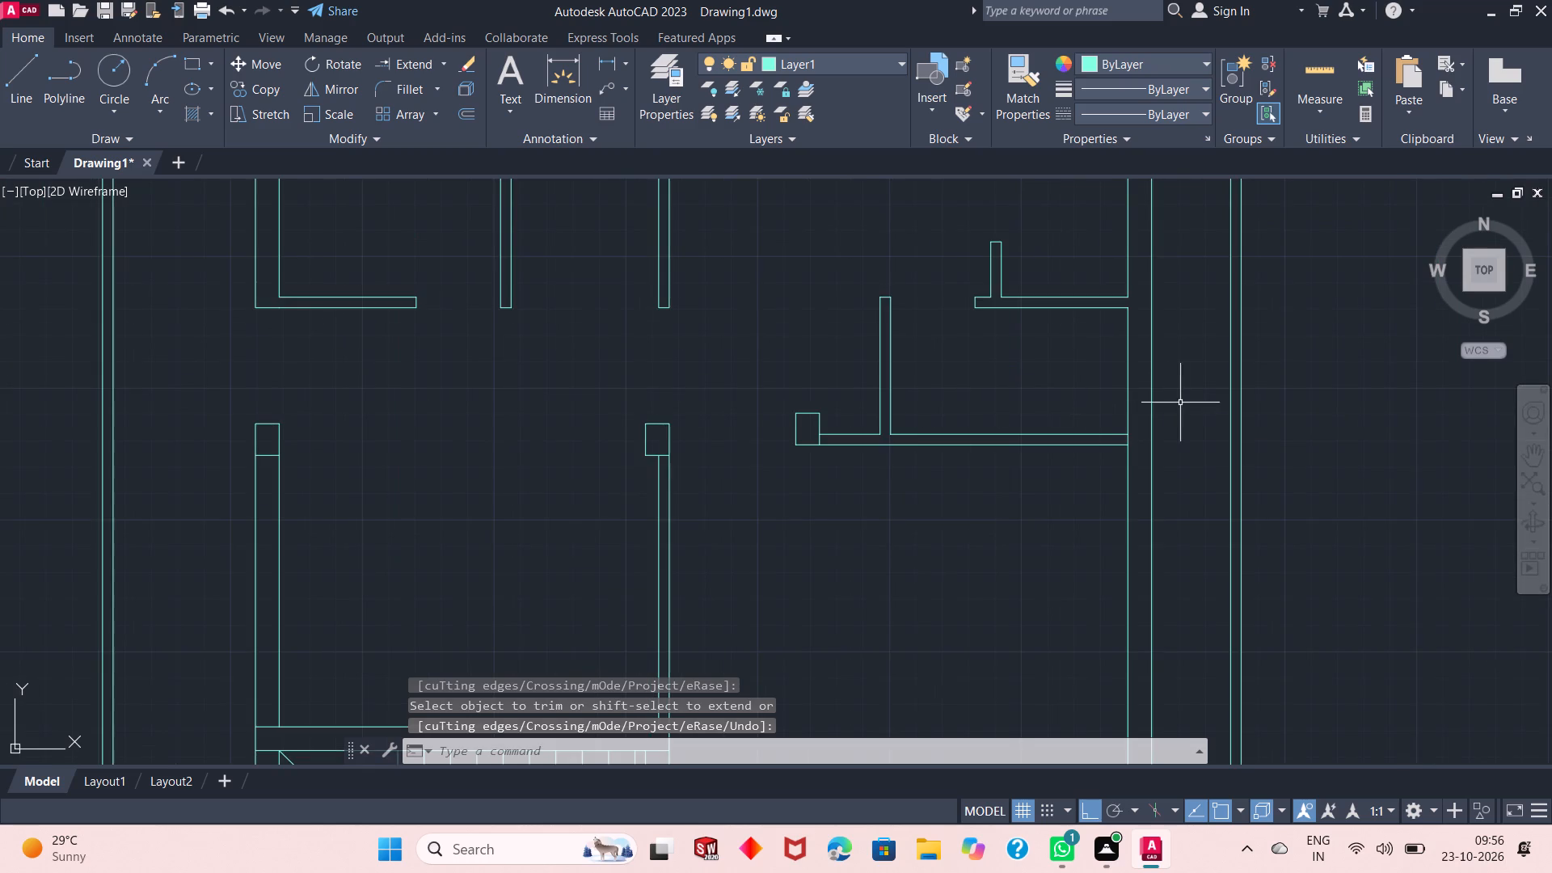
{"action": "scroll", "coordinate": [1176, 415], "scroll_direction": "up", "scroll_amount": 2}
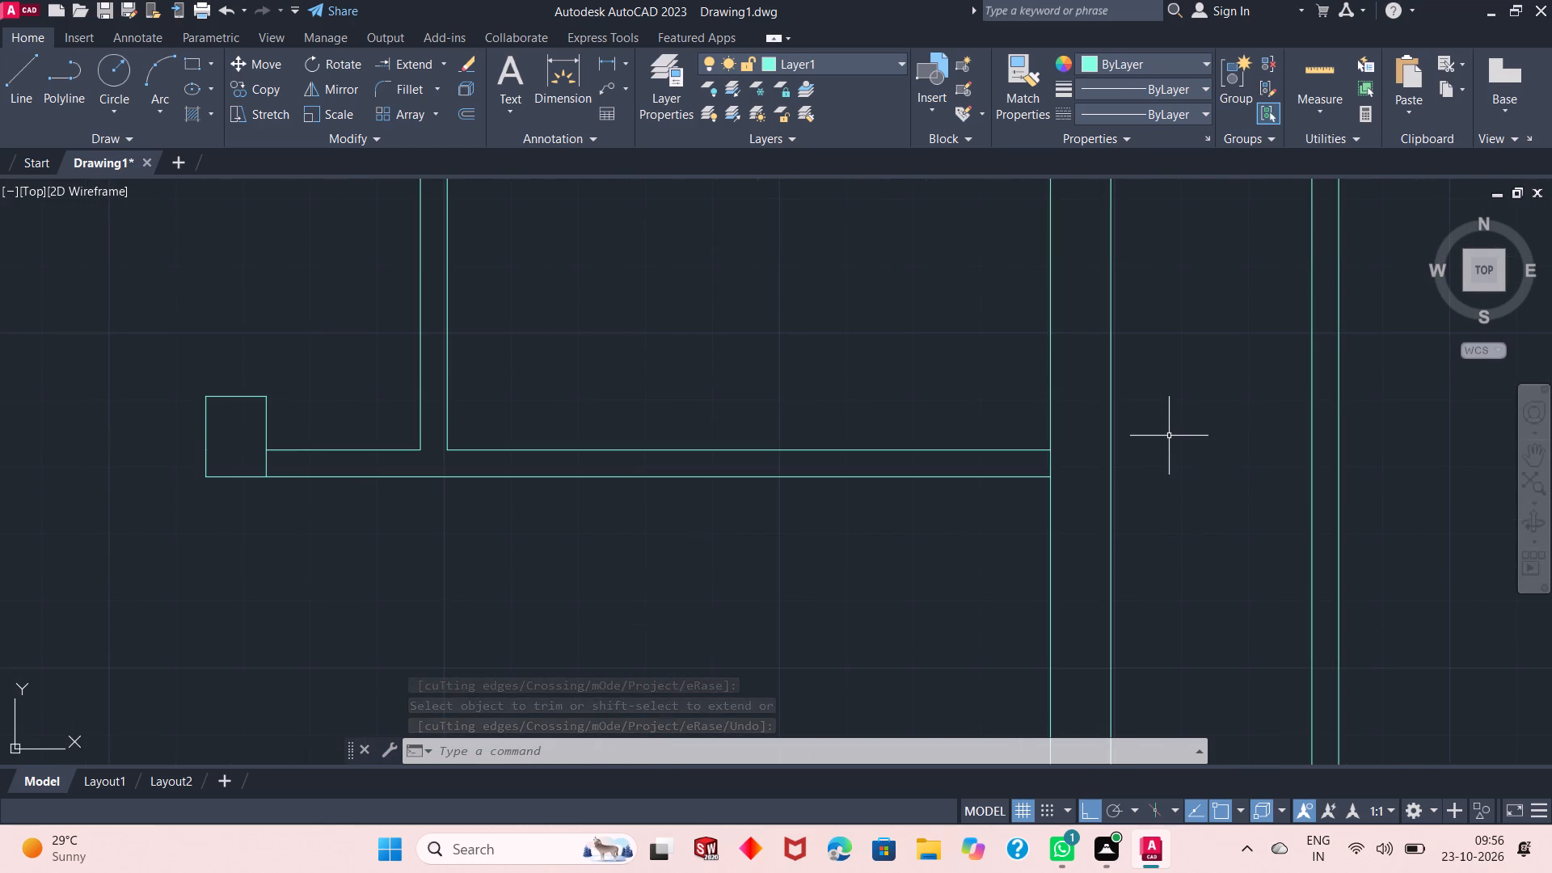
{"action": "left_click", "coordinate": [425, 67]}
{"action": "left_click", "coordinate": [1036, 479]}
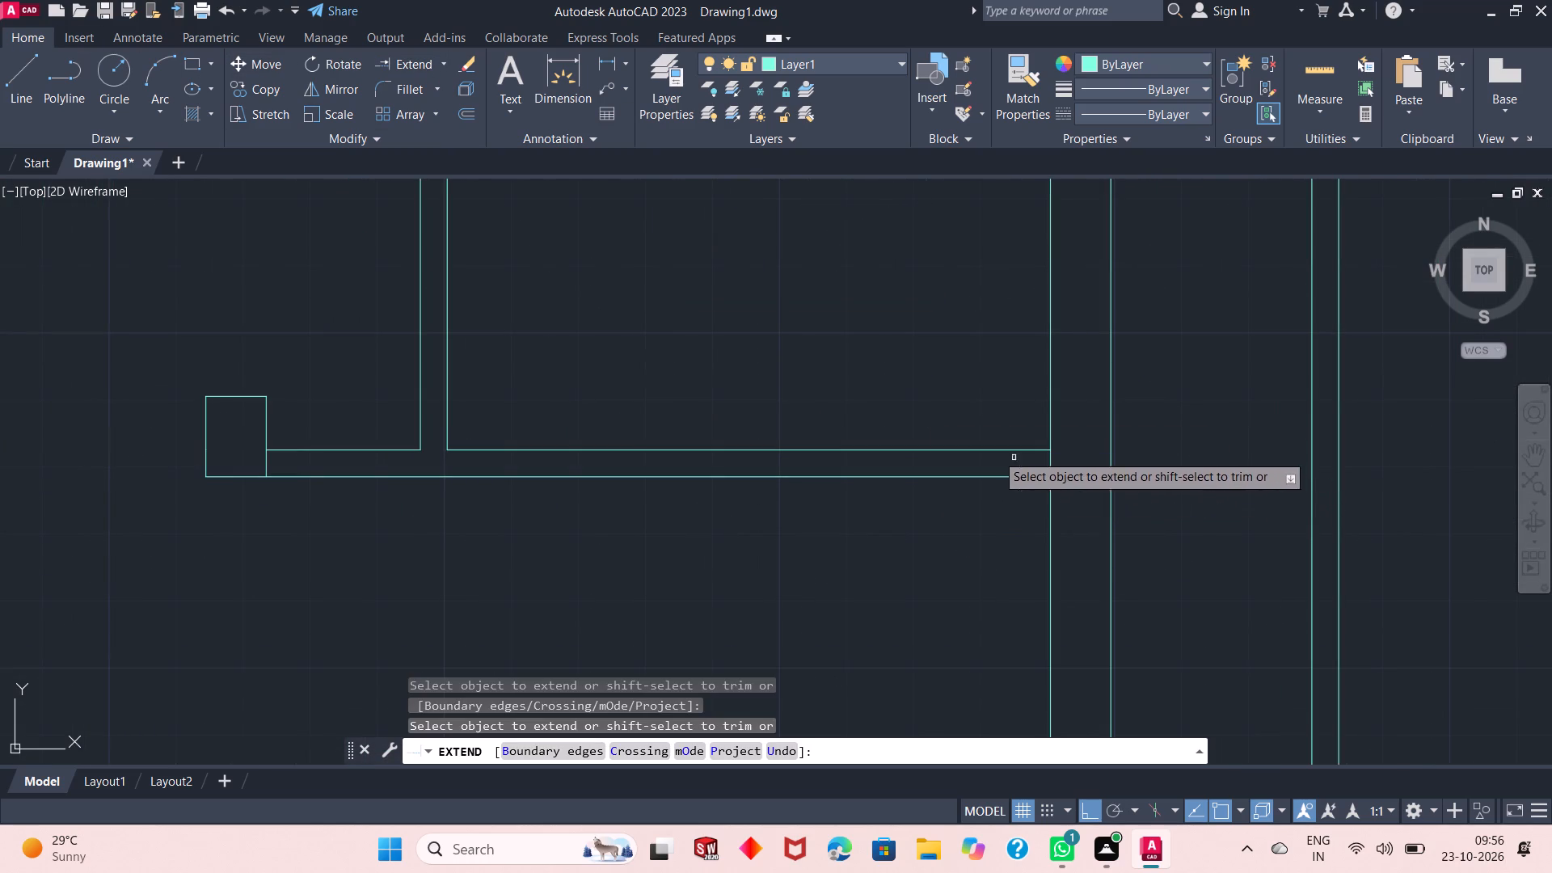
{"action": "right_click", "coordinate": [696, 306]}
{"action": "left_click", "coordinate": [744, 303]}
{"action": "right_click", "coordinate": [732, 310]}
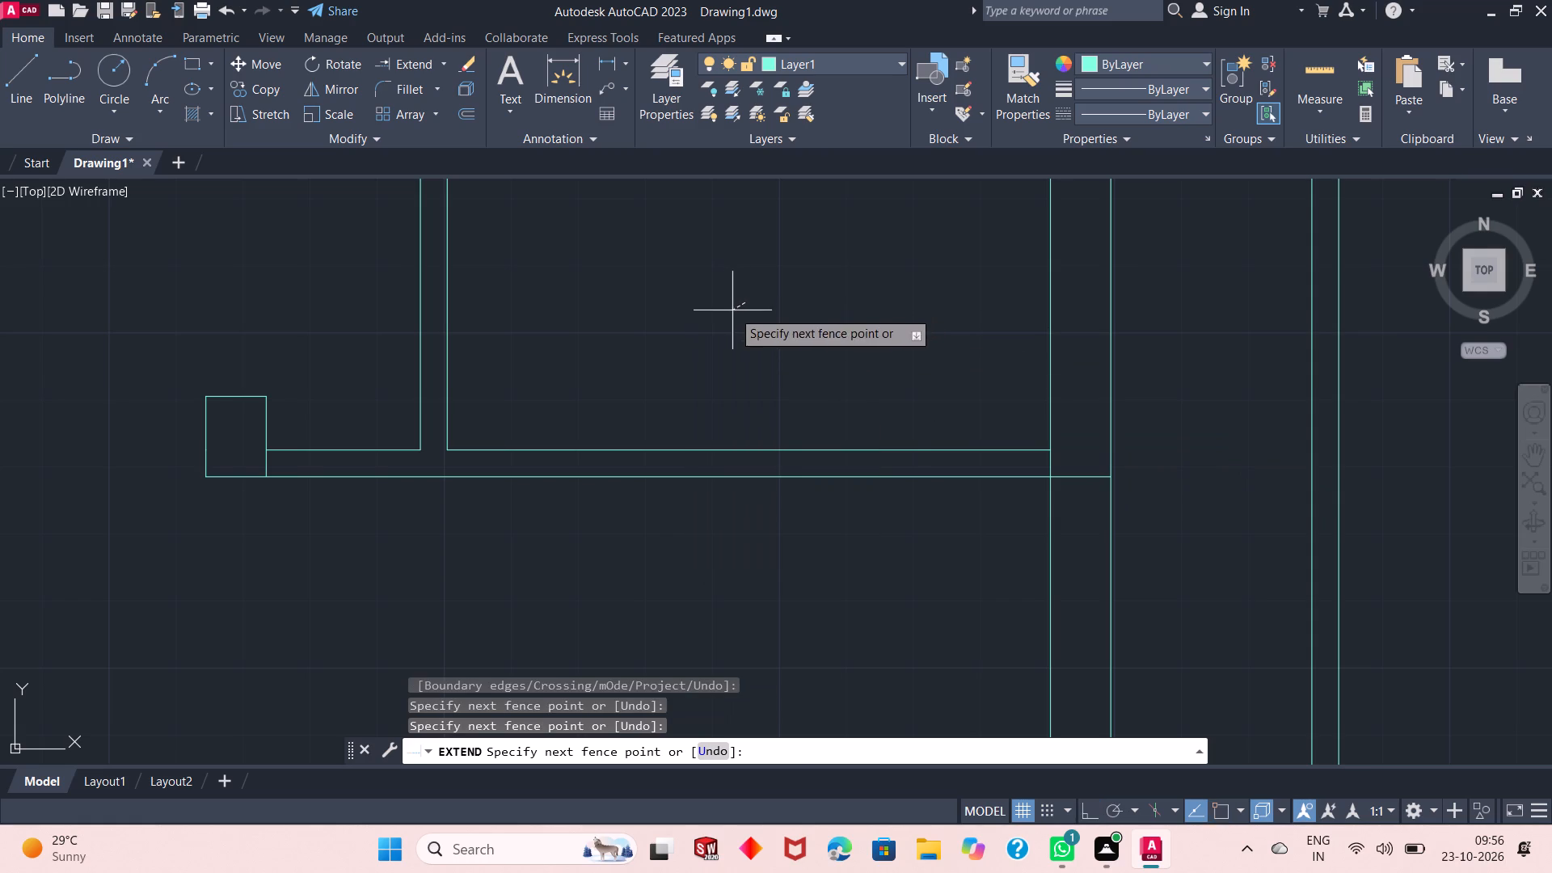
{"action": "left_click", "coordinate": [758, 317]}
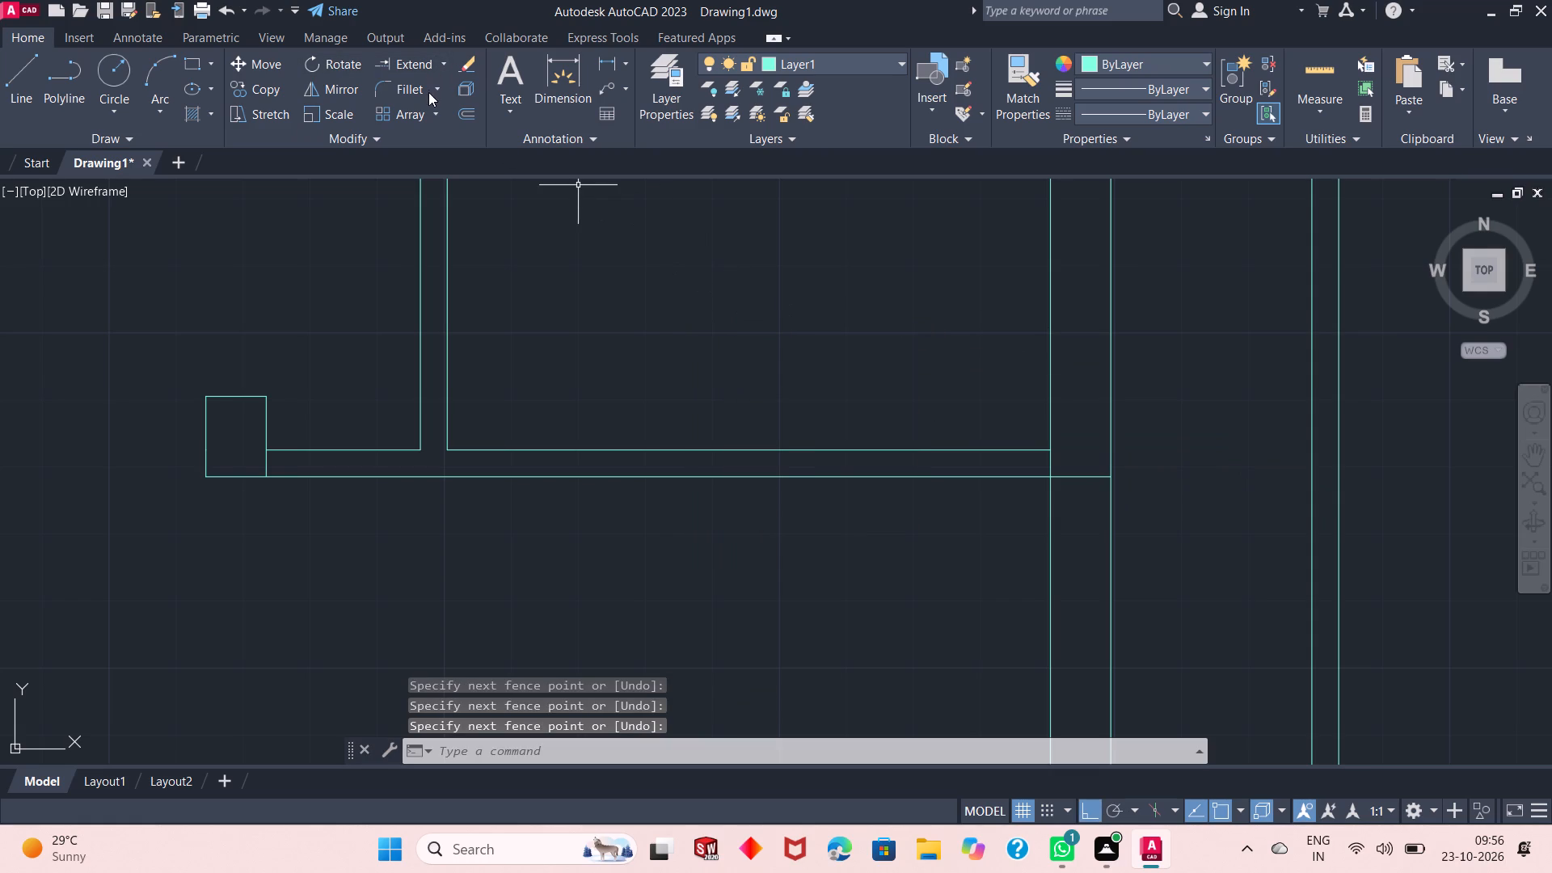
Outline a column in the east wall from the extended line's east end: 1' north, then west to the wall's inner face.
{"action": "left_click", "coordinate": [35, 78]}
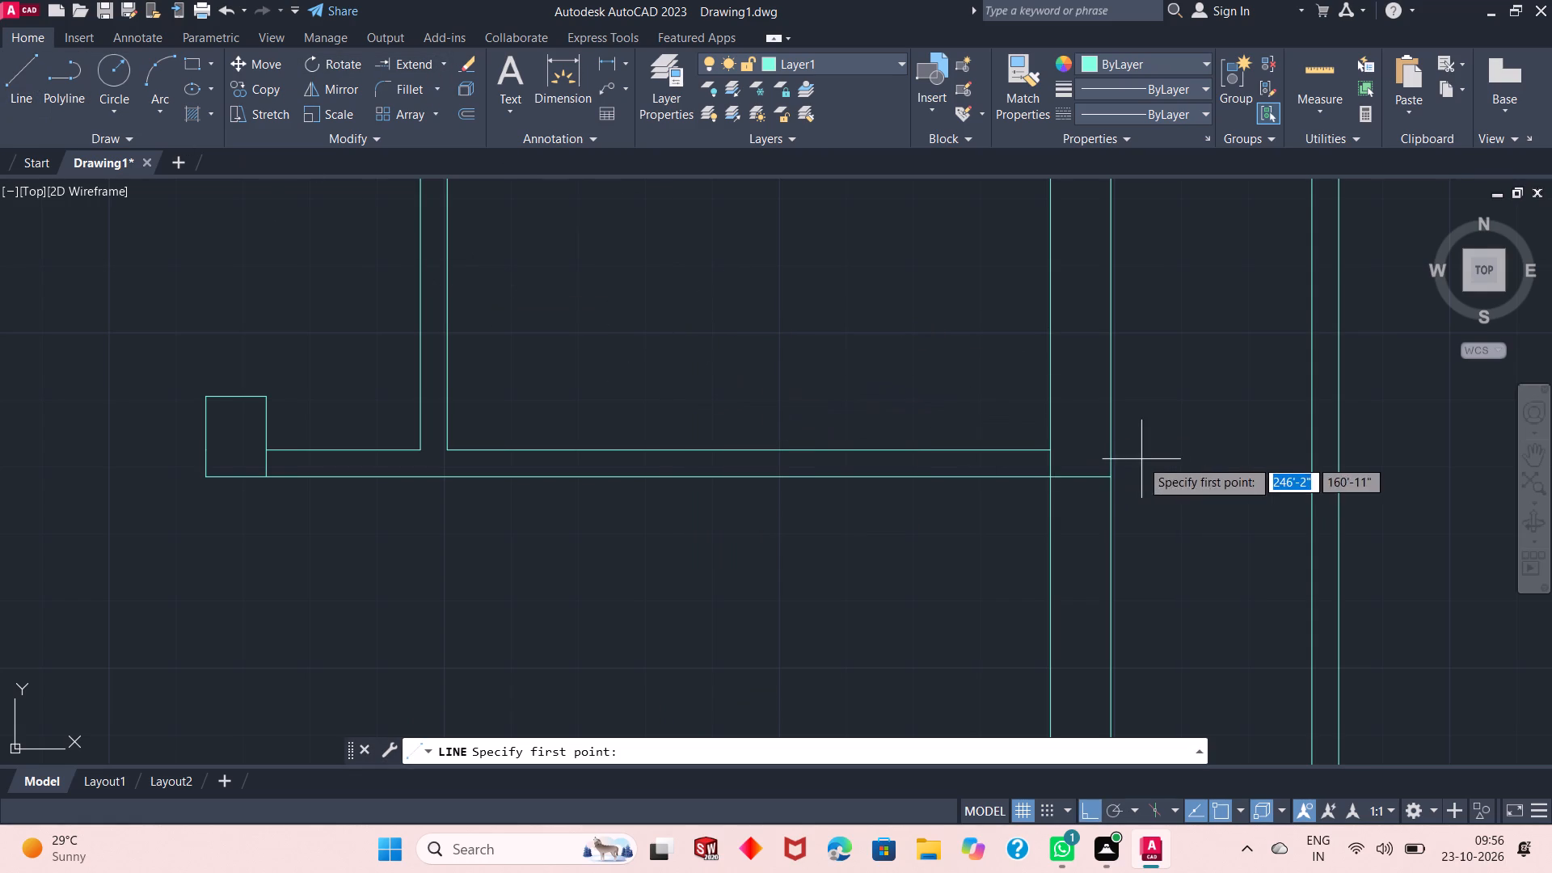
{"action": "left_click", "coordinate": [1107, 474]}
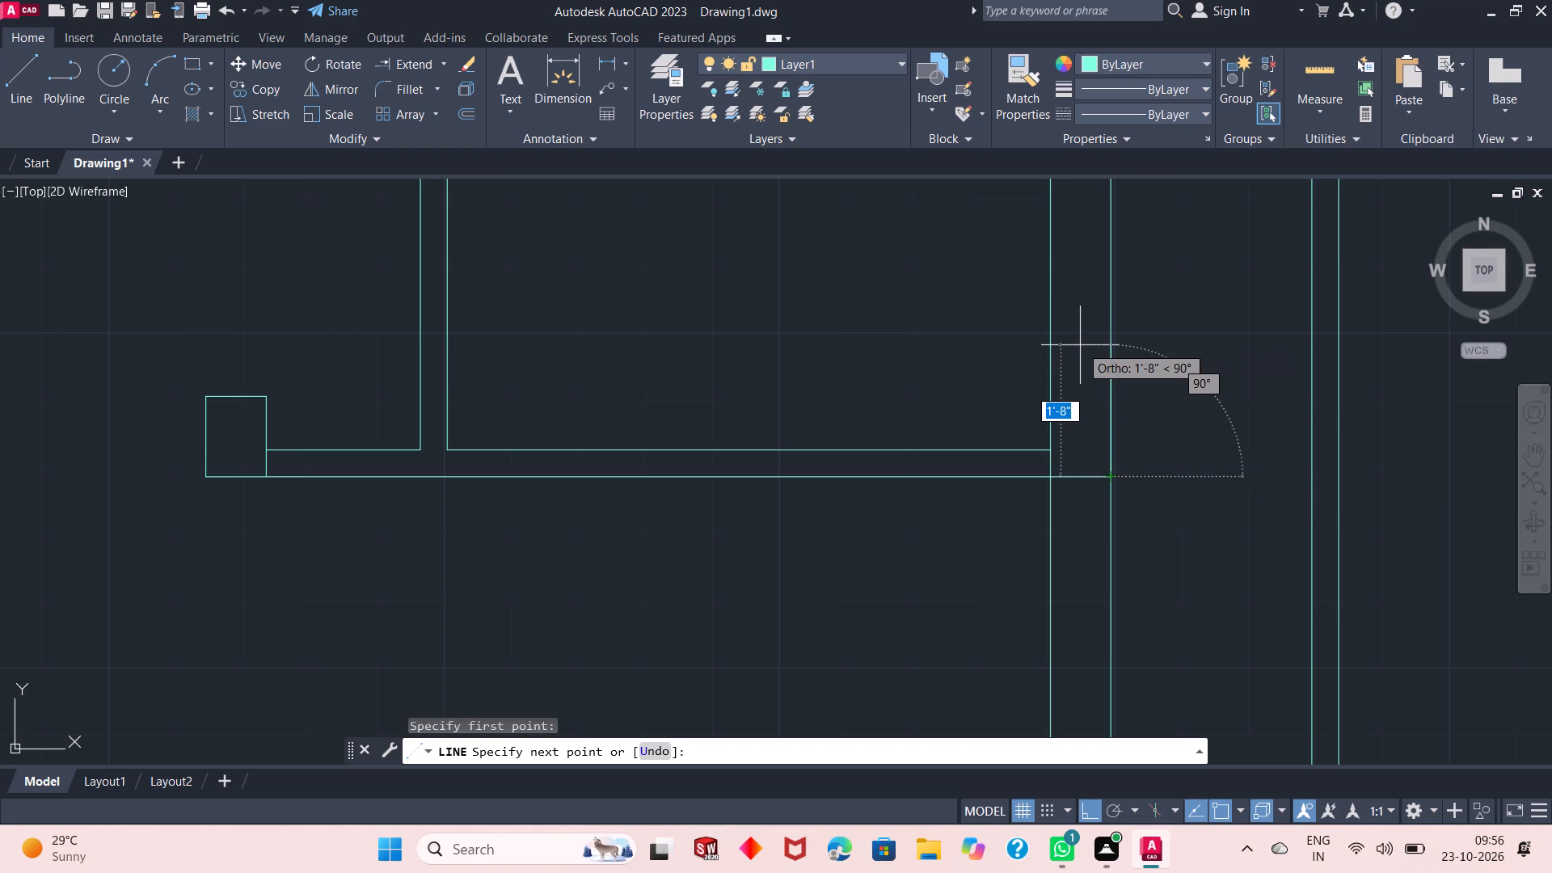
{"action": "type", "text": "1'"}
{"action": "key", "text": "Return"}
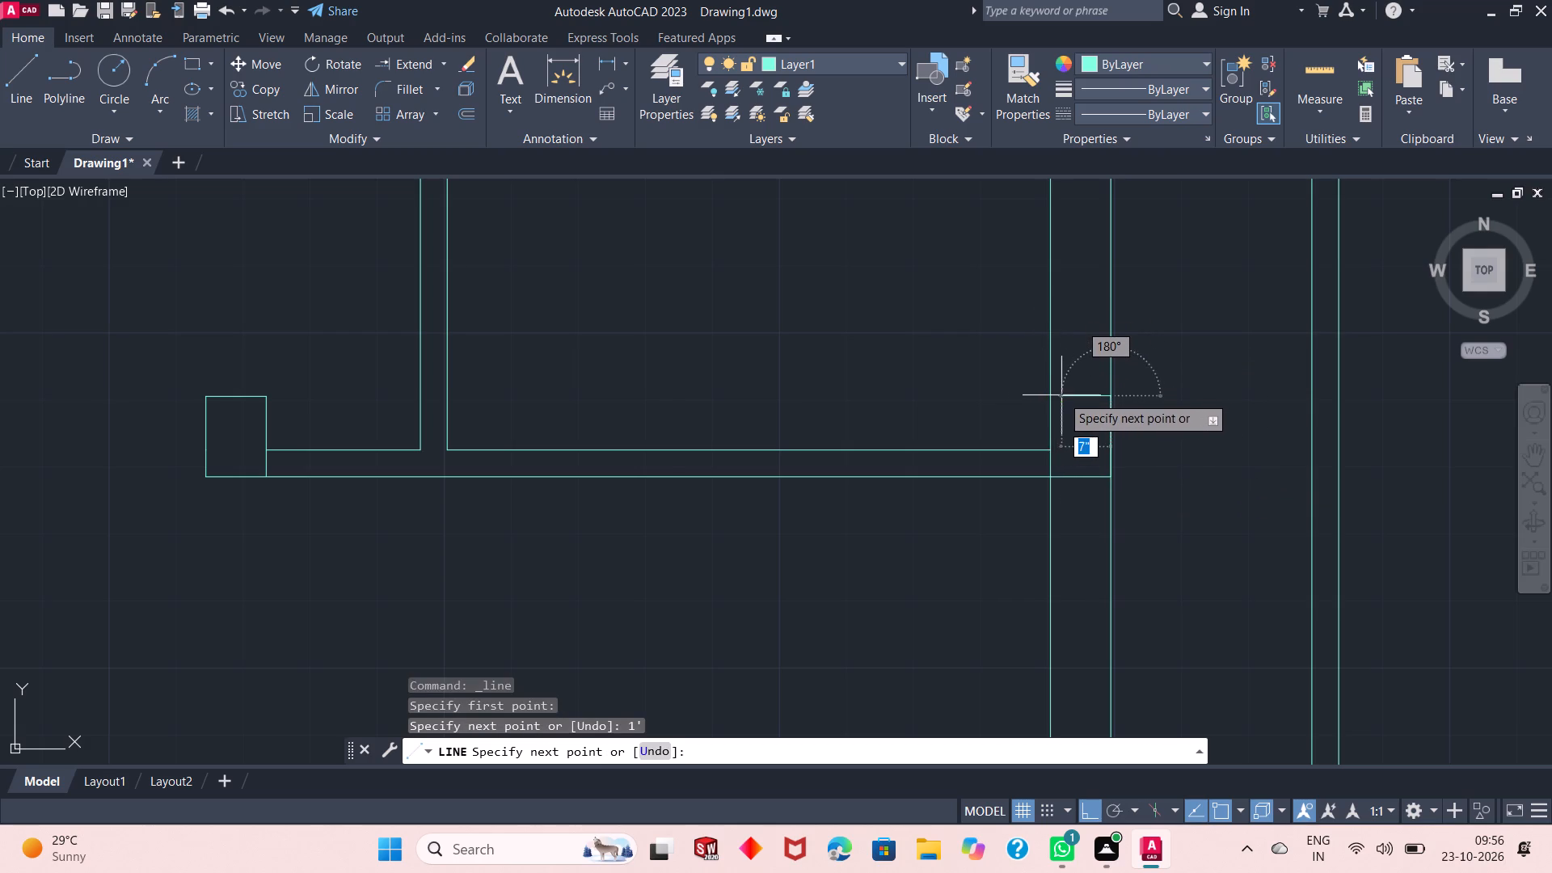
{"action": "left_click", "coordinate": [1048, 397]}
{"action": "right_click", "coordinate": [881, 375]}
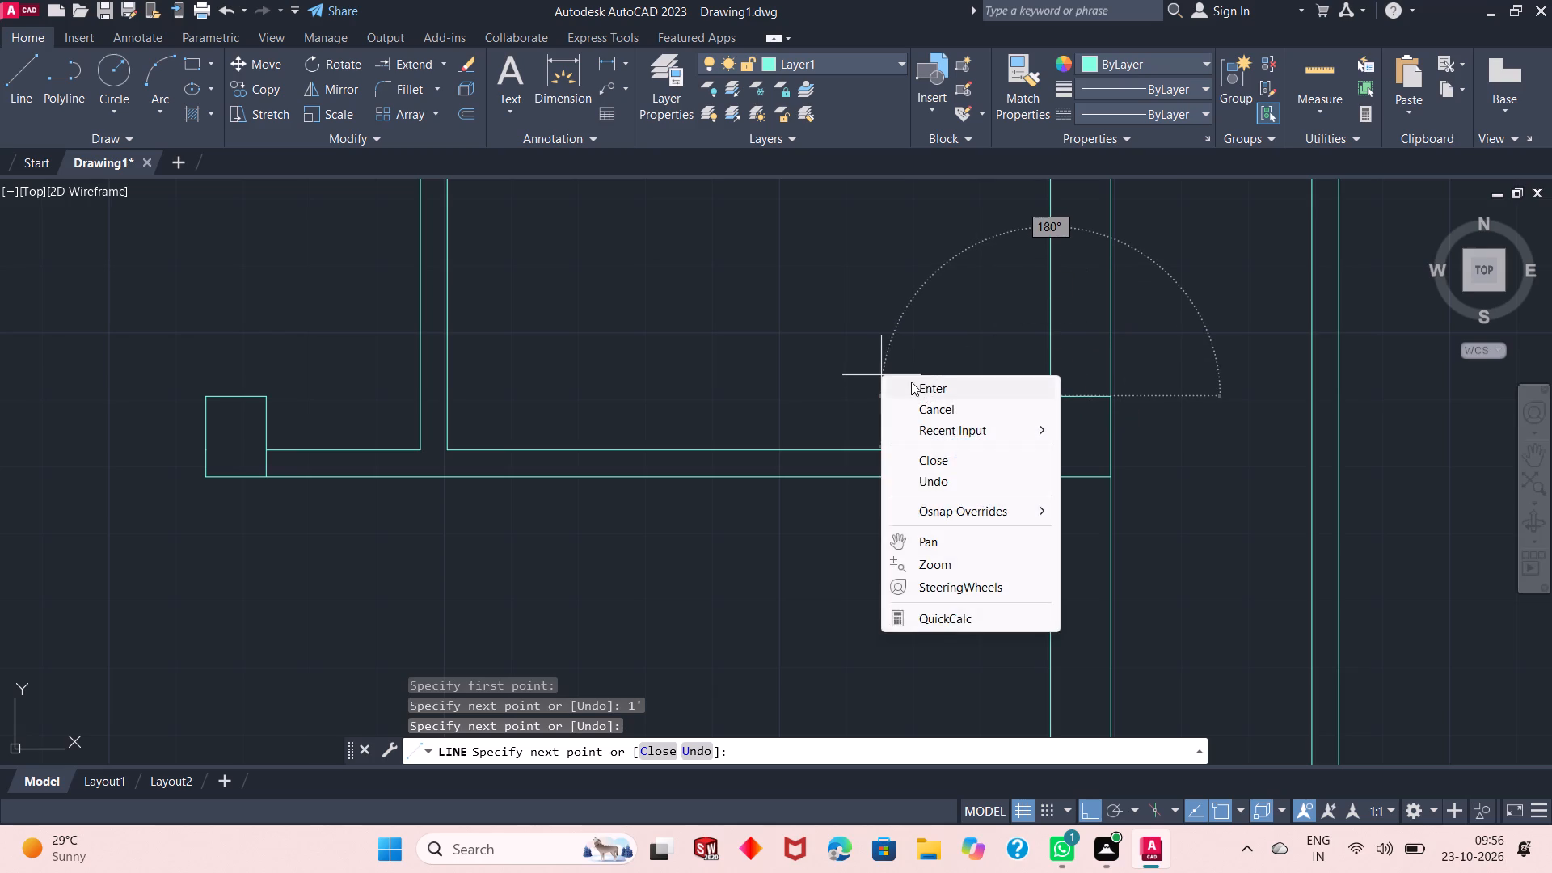
{"action": "left_click", "coordinate": [911, 382]}
Erase the overlapping 1' line on the east wall's outer face beside the new column.
{"action": "left_click", "coordinate": [1105, 428]}
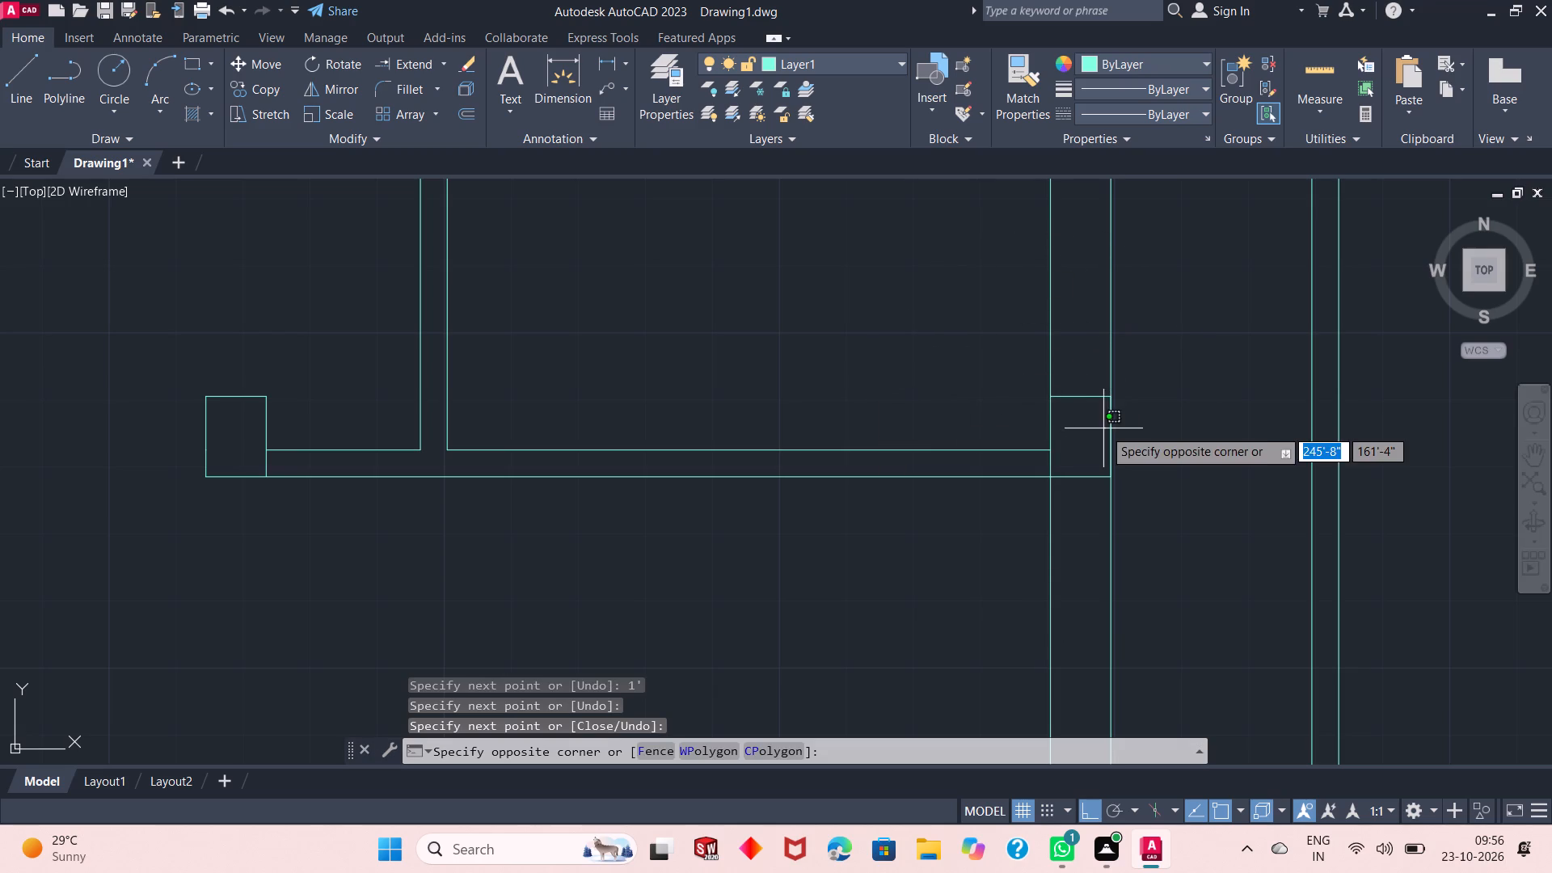
{"action": "left_click", "coordinate": [1126, 426]}
{"action": "left_click", "coordinate": [1107, 428]}
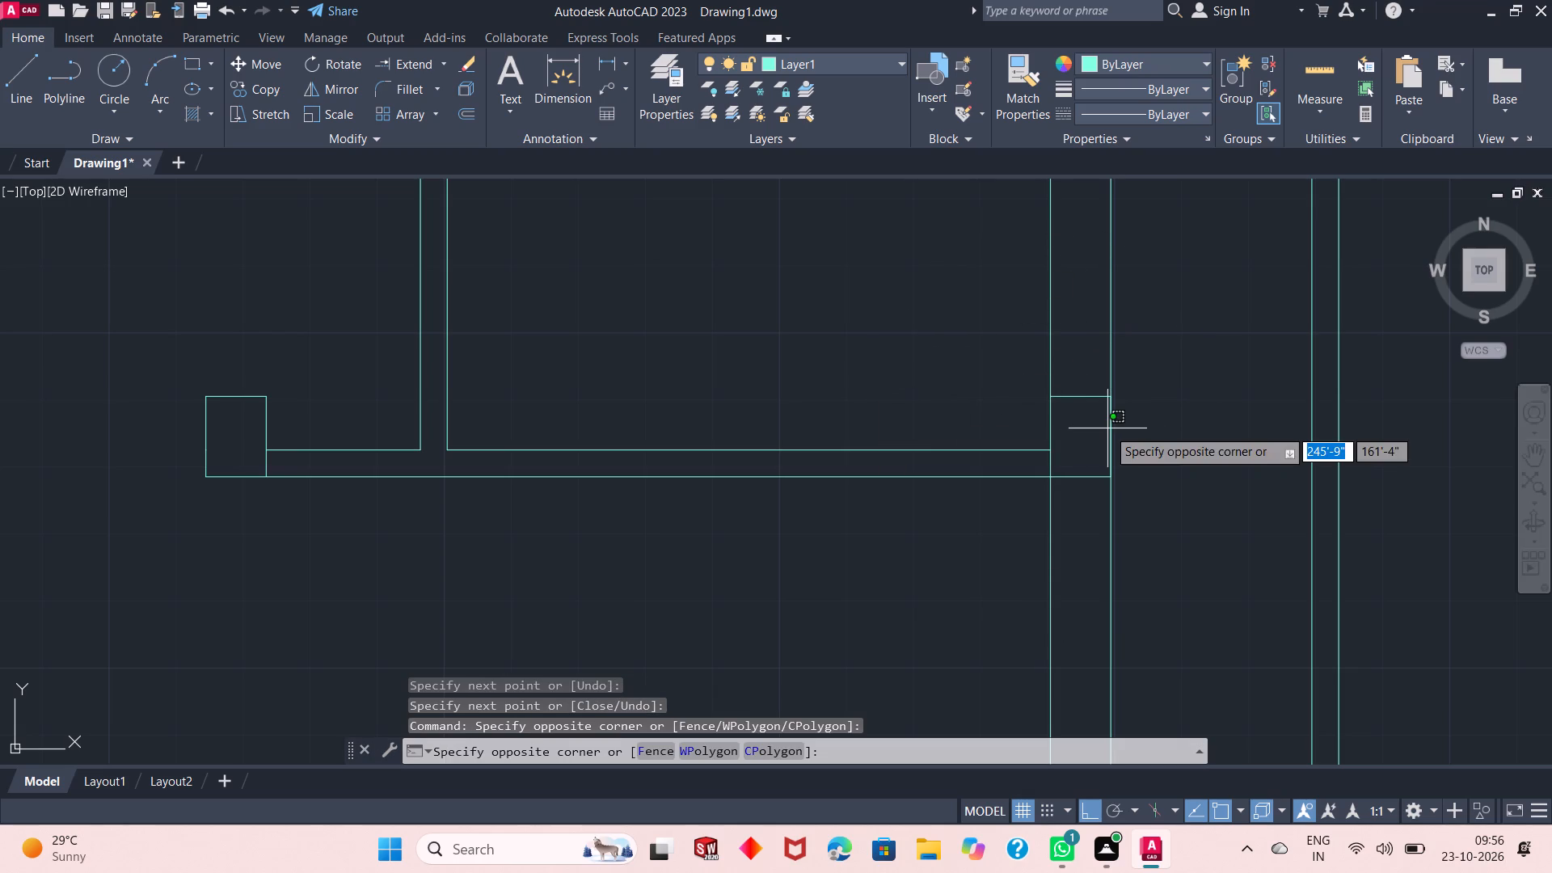
{"action": "left_click", "coordinate": [1107, 428]}
{"action": "left_click", "coordinate": [1109, 428]}
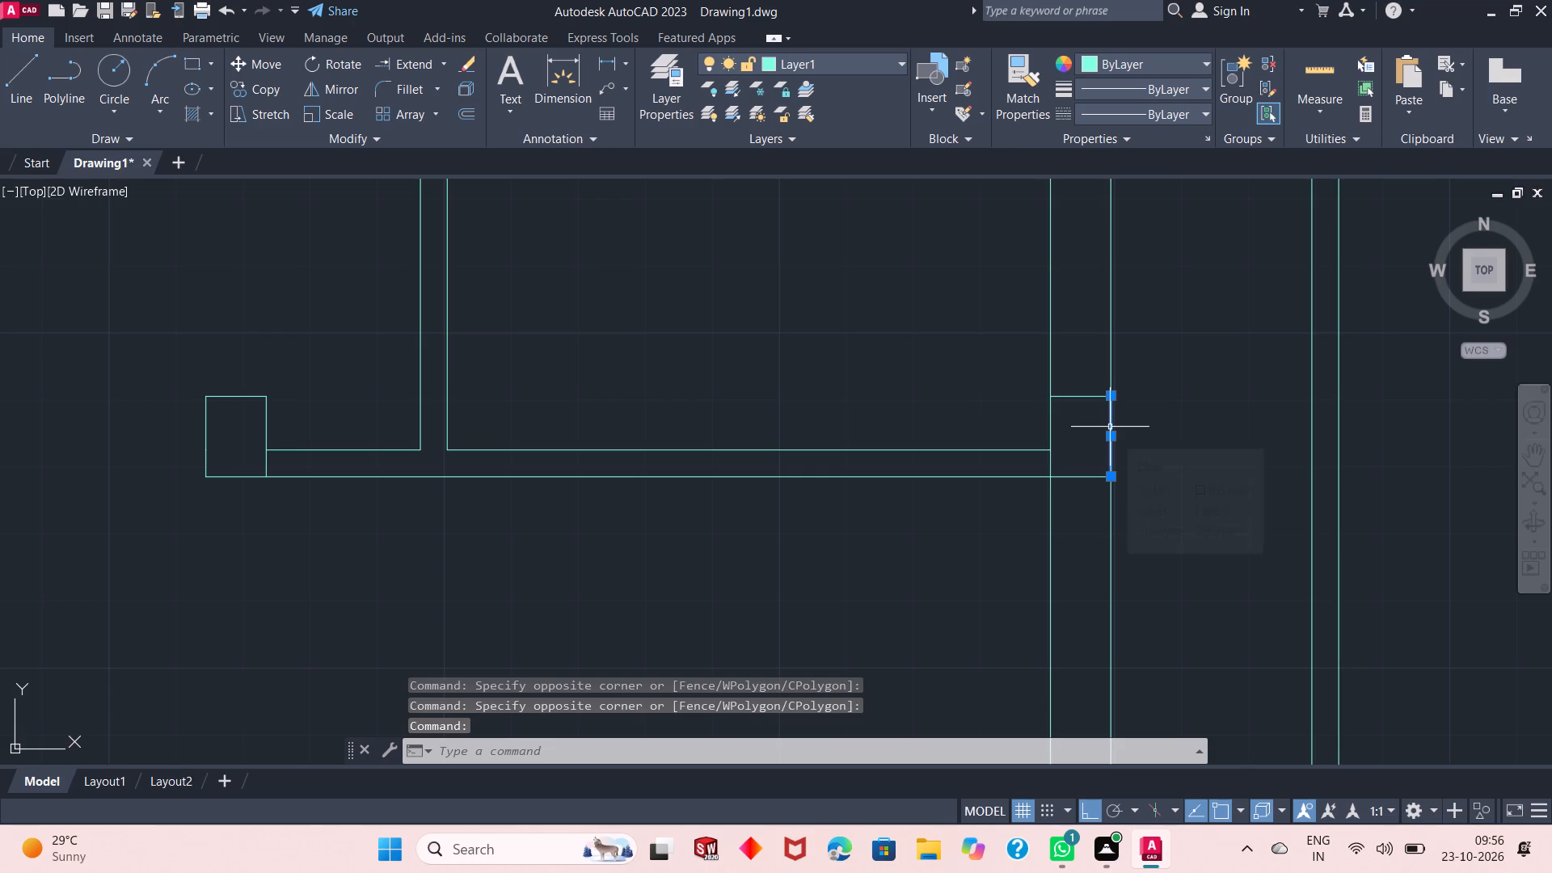
{"action": "right_click", "coordinate": [1178, 381]}
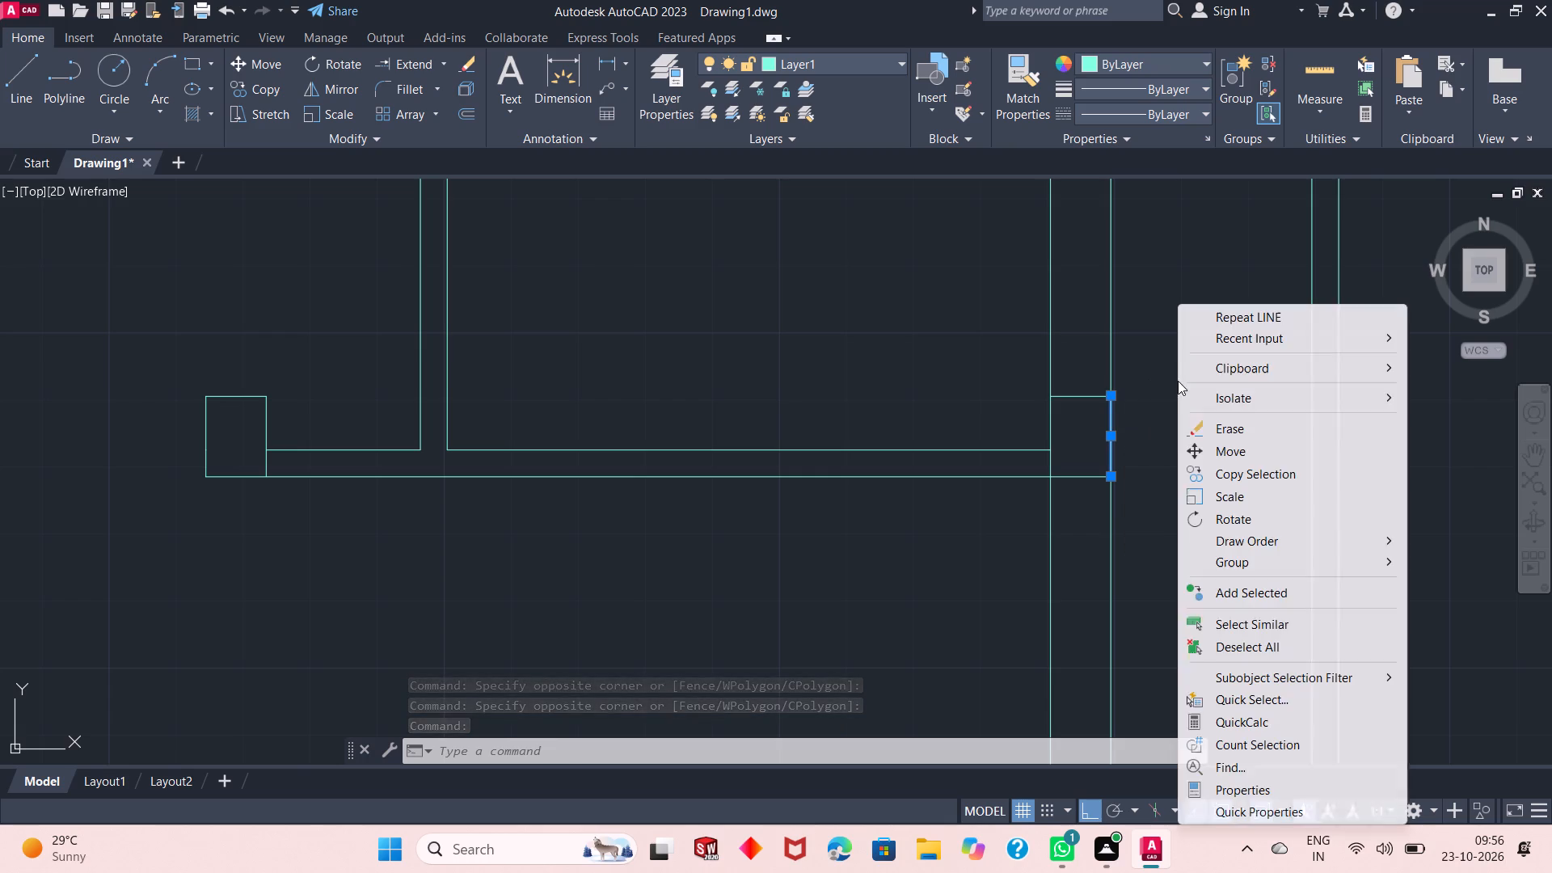
{"action": "left_click", "coordinate": [1200, 433]}
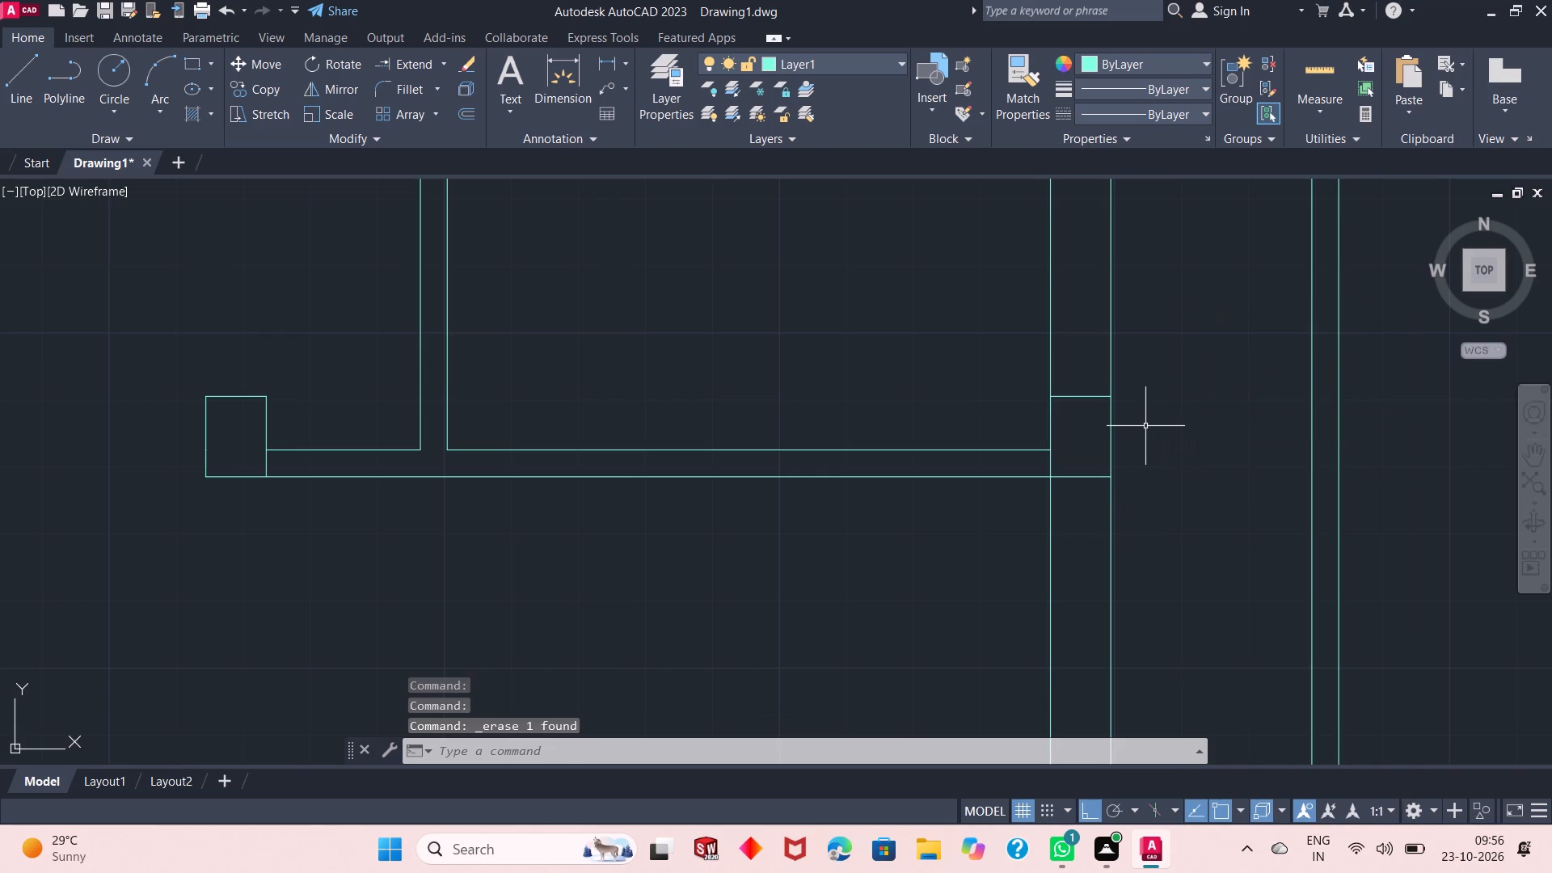
Outline a column at the west end of the staircase's north wall: 1' east along its north face, then south to its south face.
{"action": "scroll", "coordinate": [1006, 539], "scroll_direction": "up", "scroll_amount": 2}
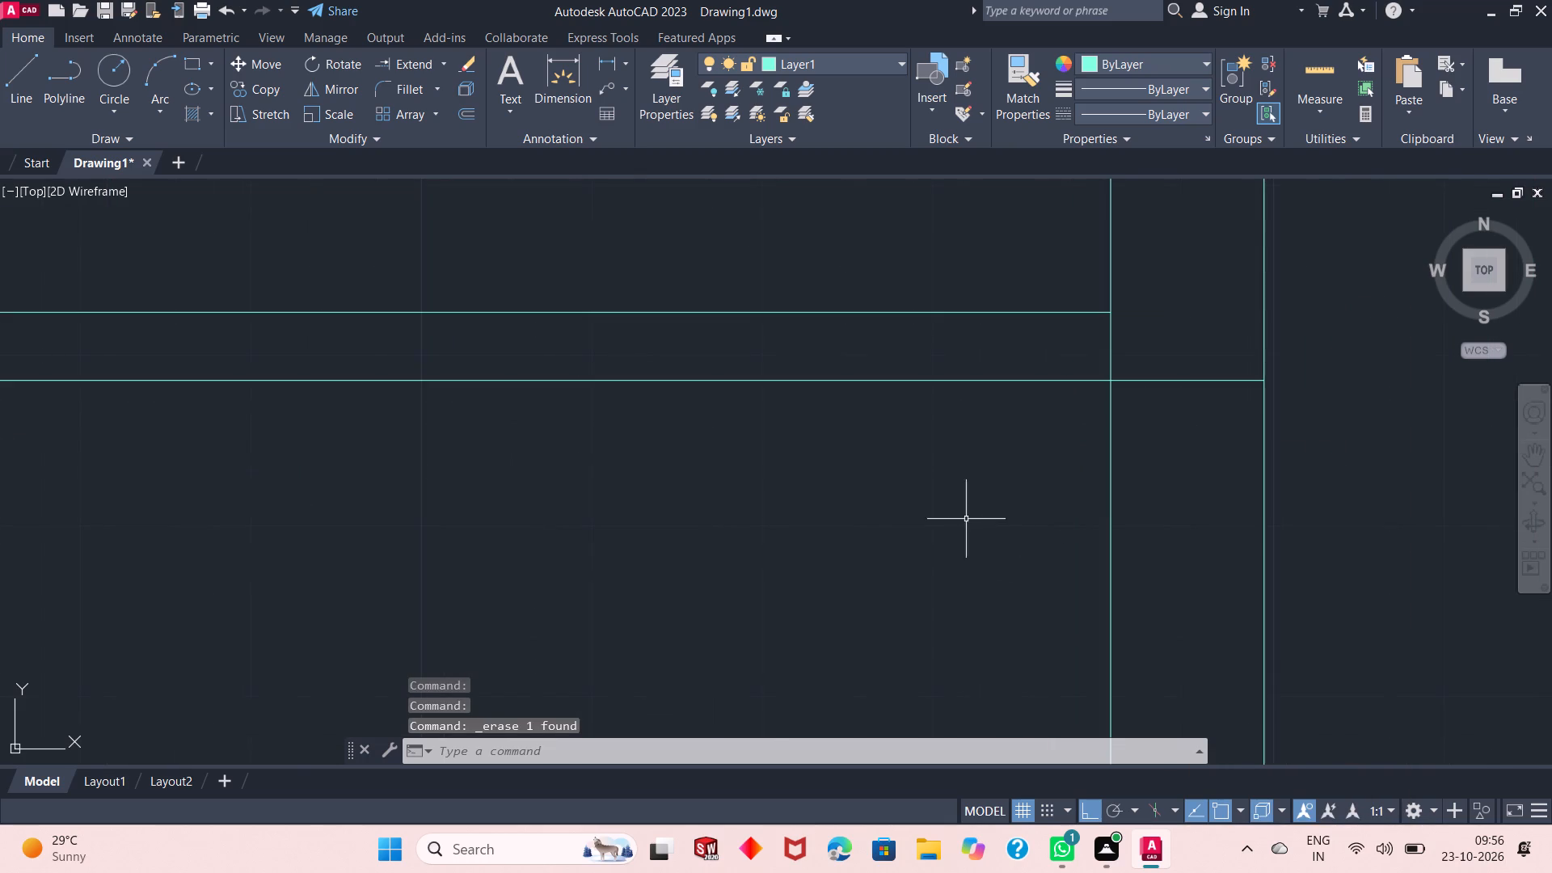
{"action": "scroll", "coordinate": [876, 367], "scroll_direction": "down", "scroll_amount": 1}
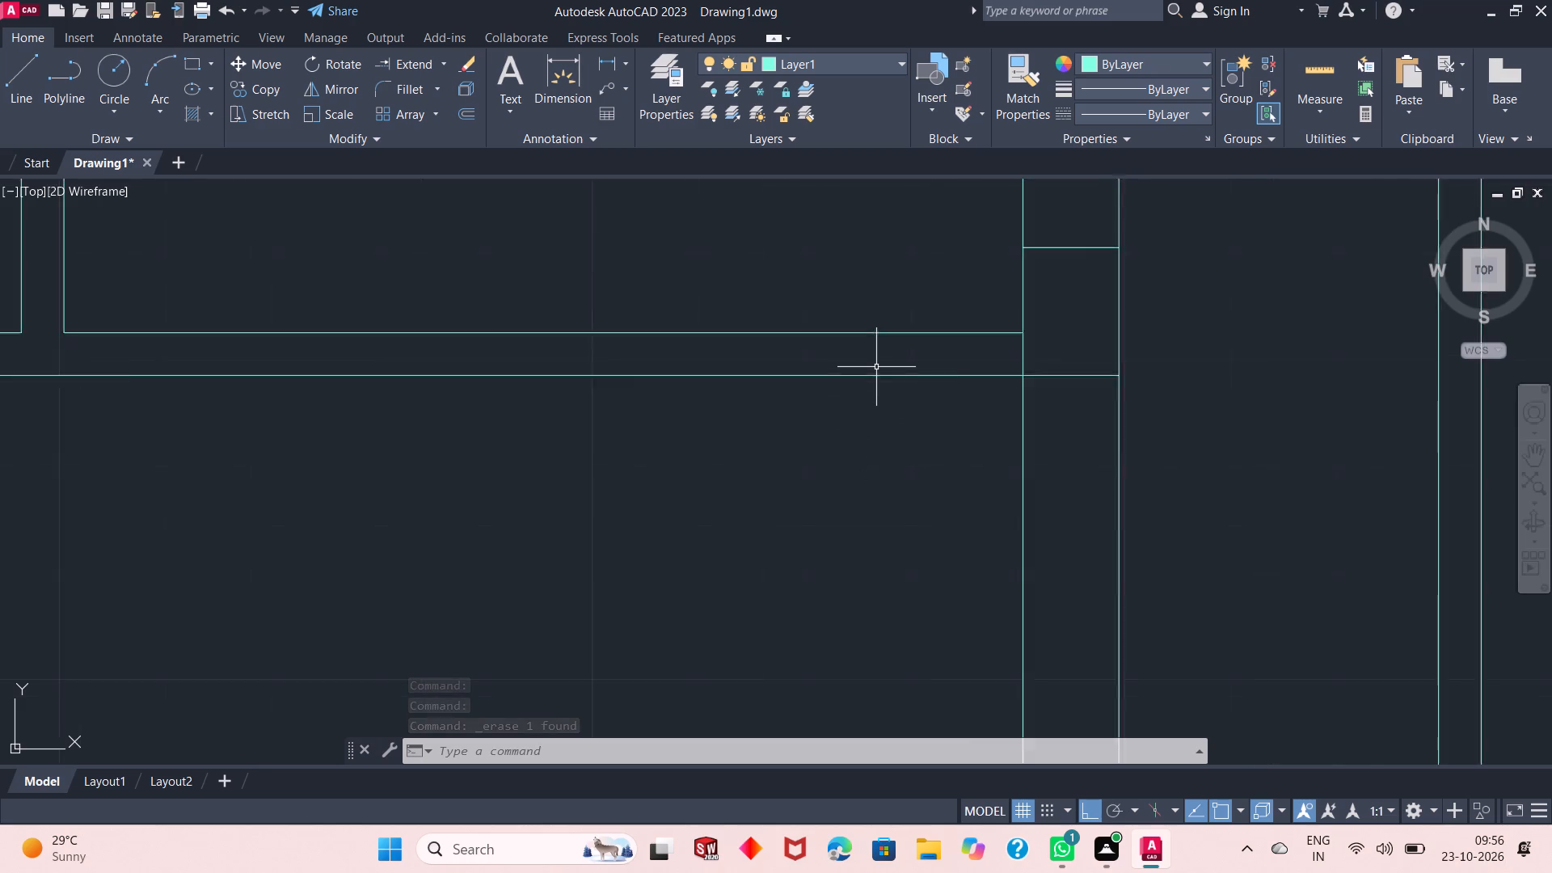
{"action": "scroll", "coordinate": [876, 367], "scroll_direction": "down", "scroll_amount": 5}
{"action": "scroll", "coordinate": [641, 432], "scroll_direction": "up", "scroll_amount": 1}
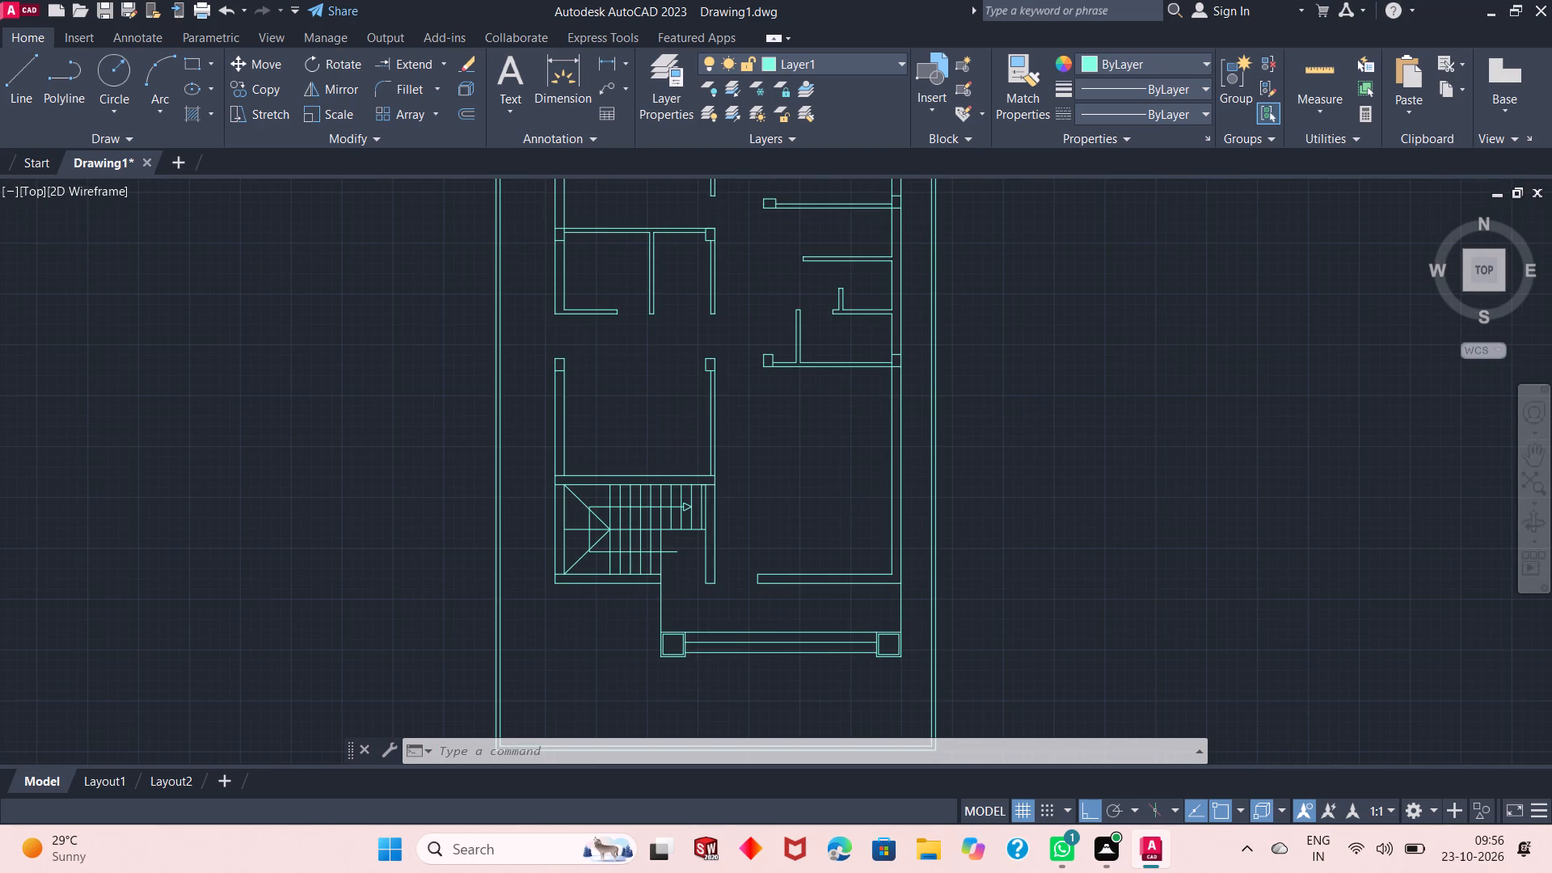
{"action": "scroll", "coordinate": [618, 516], "scroll_direction": "up", "scroll_amount": 2}
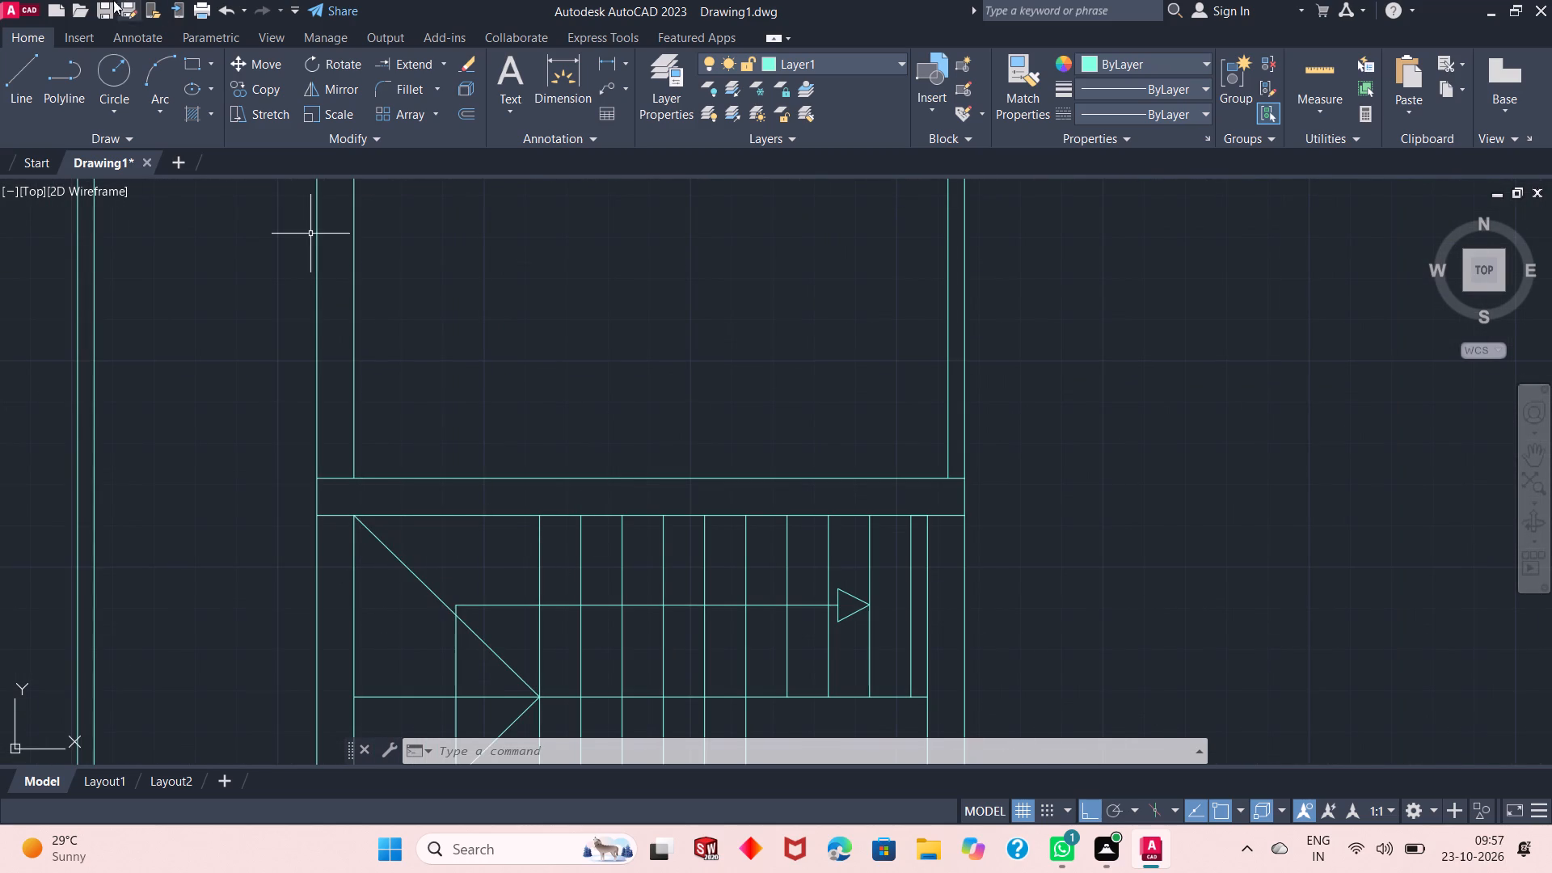
{"action": "left_click", "coordinate": [0, 89]}
{"action": "left_click", "coordinate": [12, 84]}
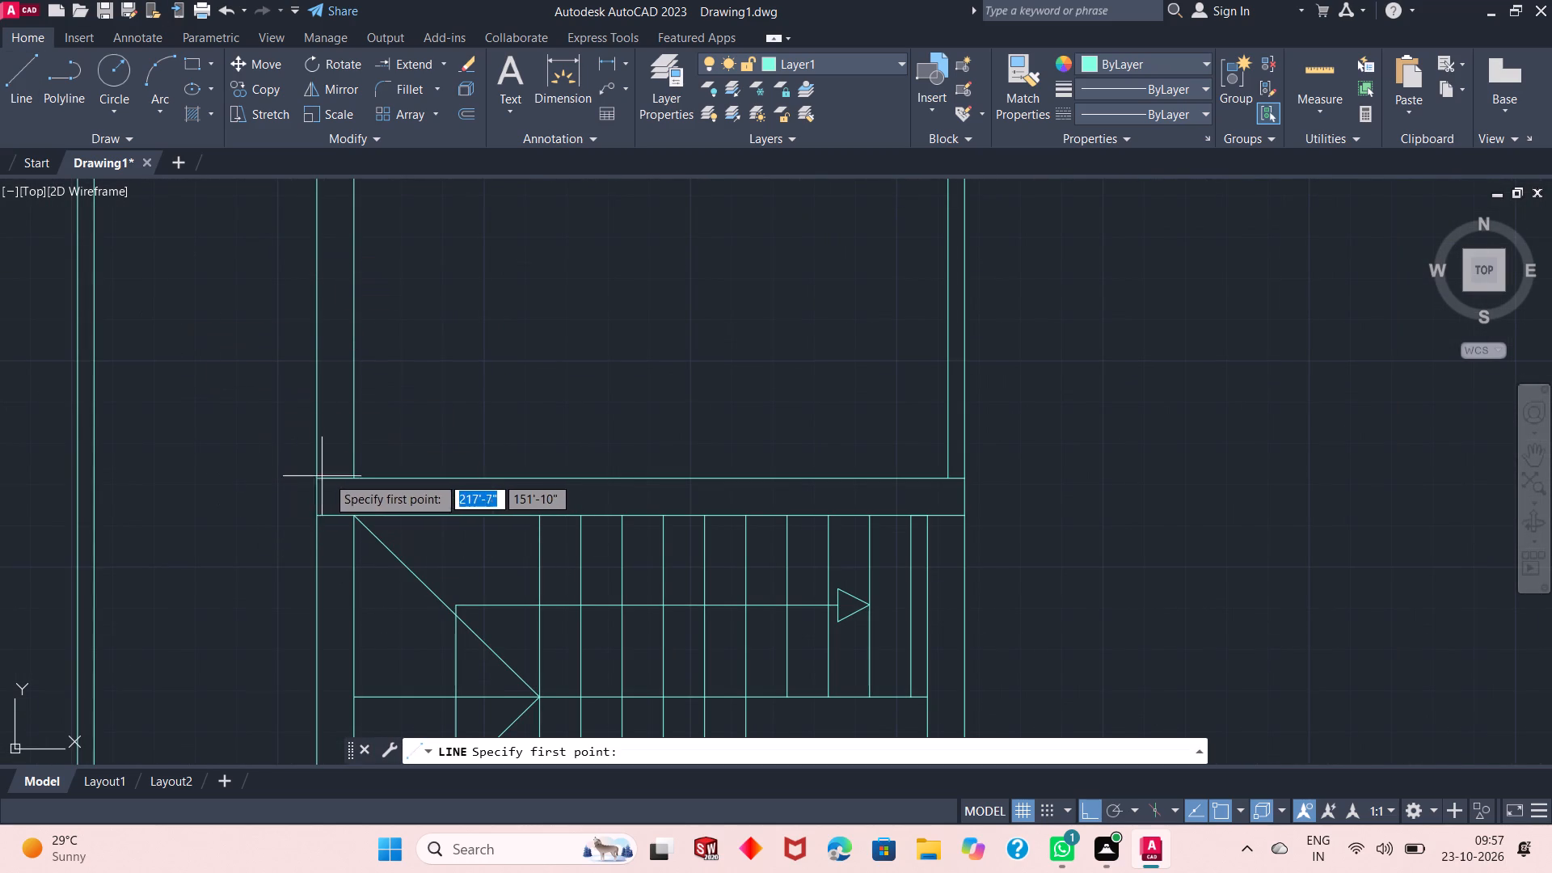
{"action": "left_click", "coordinate": [318, 478]}
{"action": "type", "text": "1'"}
{"action": "key", "text": "Return"}
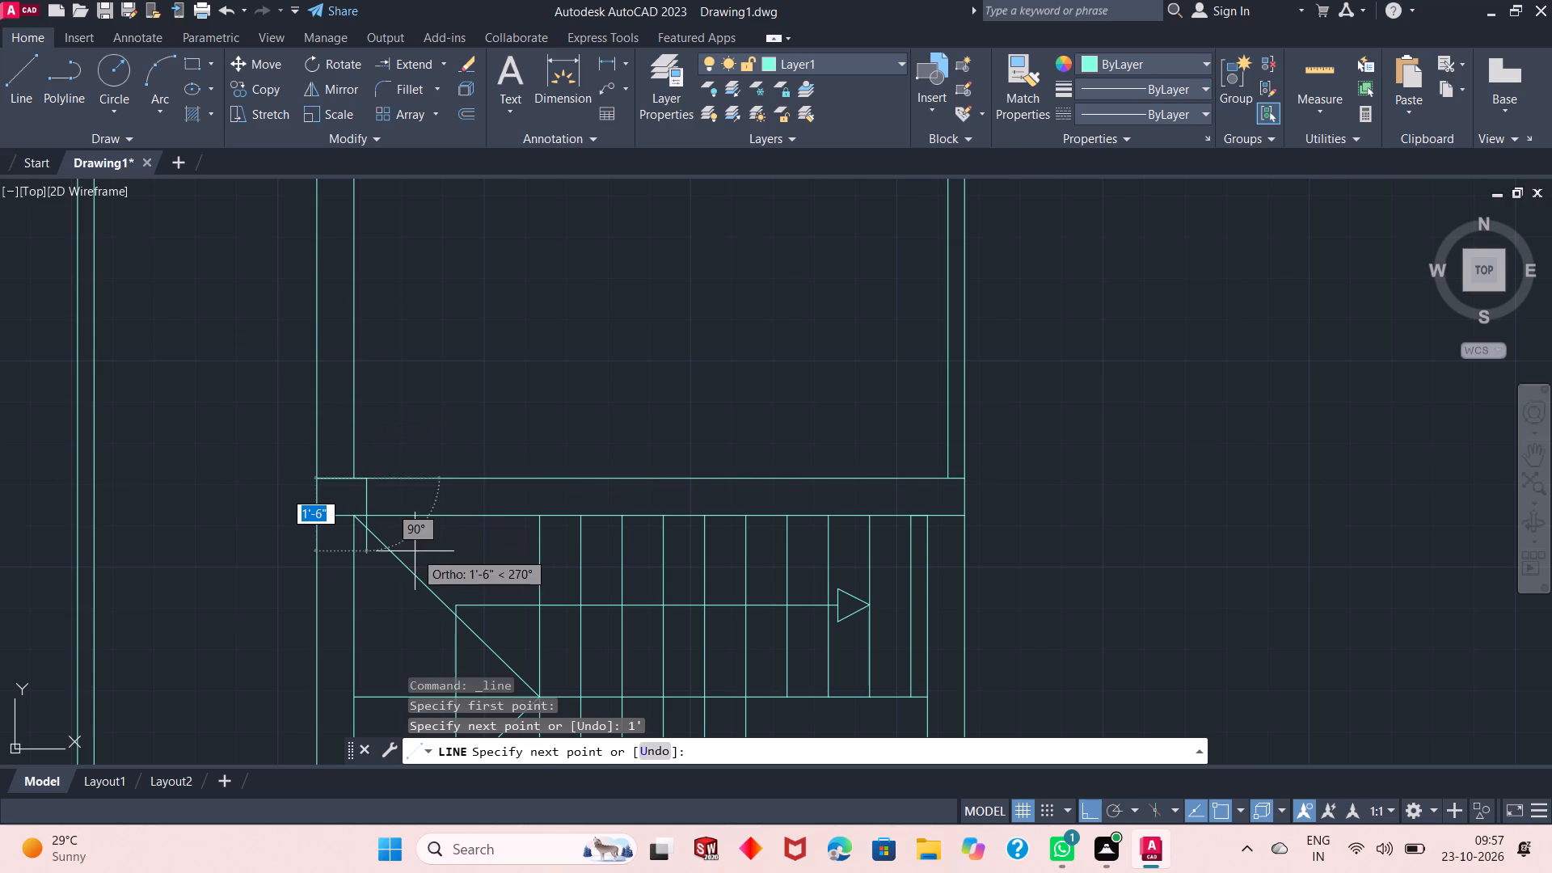
{"action": "scroll", "coordinate": [367, 517], "scroll_direction": "up", "scroll_amount": 2}
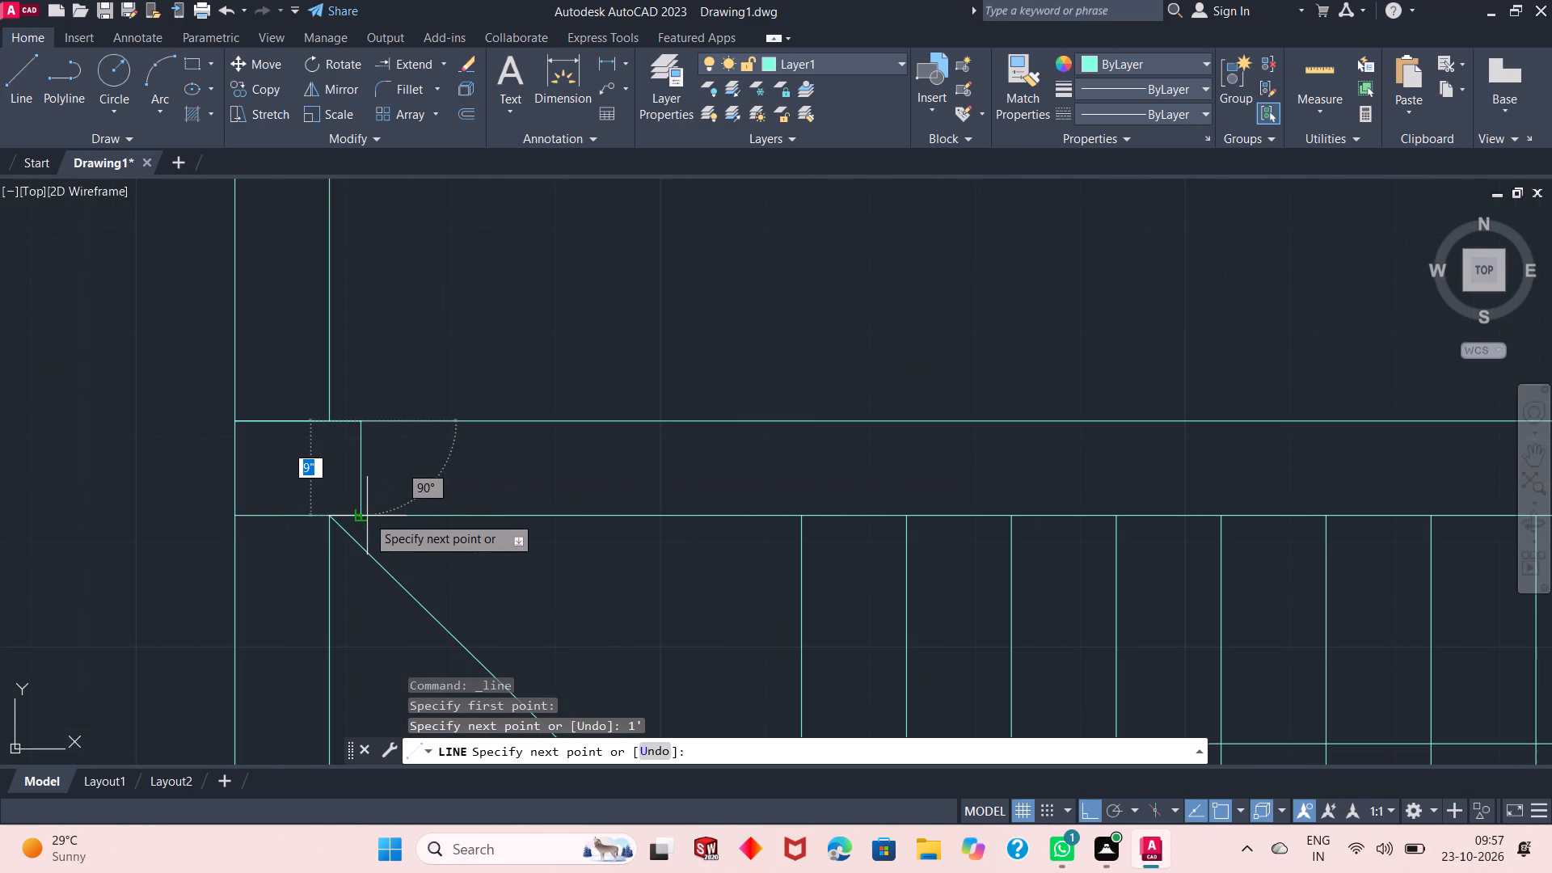
{"action": "left_click", "coordinate": [355, 515]}
{"action": "right_click", "coordinate": [458, 296]}
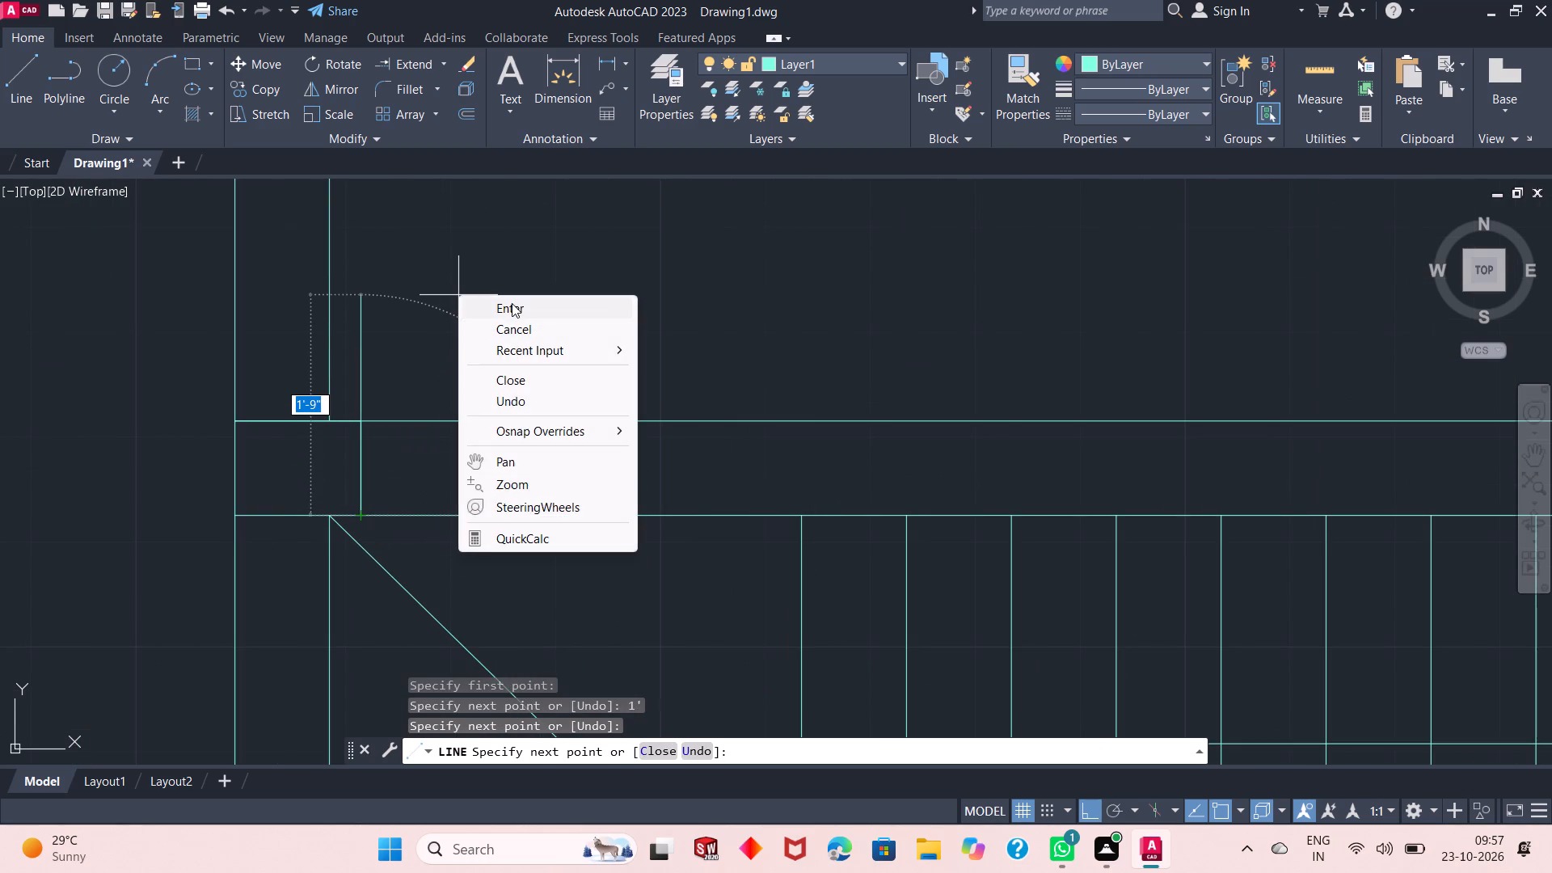
{"action": "left_click", "coordinate": [512, 303]}
Erase the overlapping 1' line on the north face of the staircase's north wall at its west end.
{"action": "left_click", "coordinate": [266, 422]}
{"action": "right_click", "coordinate": [492, 300]}
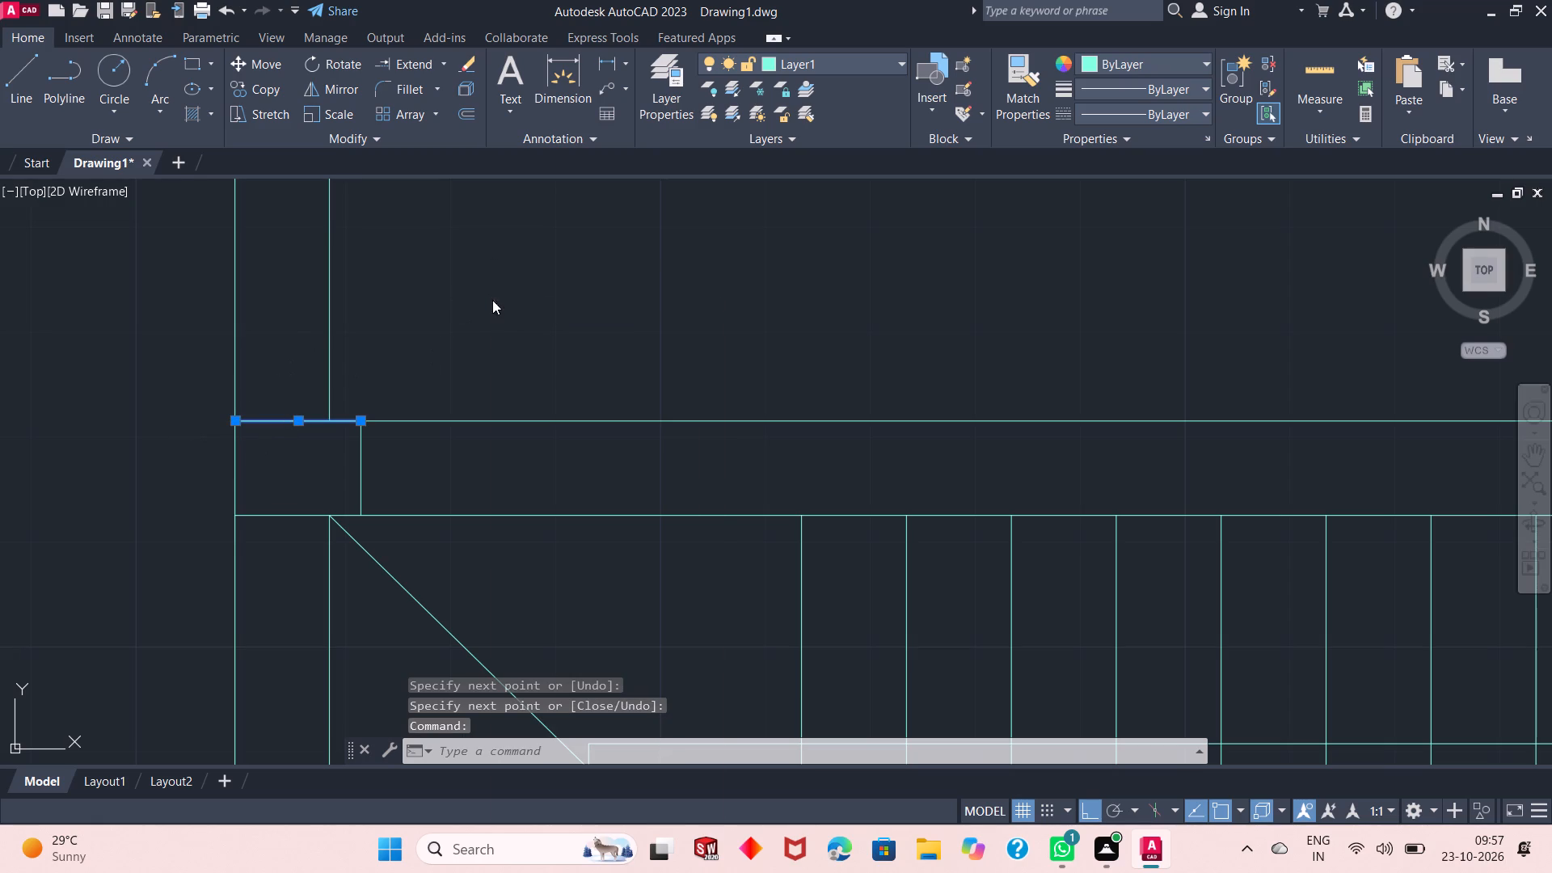
{"action": "left_click", "coordinate": [571, 428]}
Outline a column at the east end of the staircase's north wall: 1' west along its north face, then south to its south face.
{"action": "scroll", "coordinate": [323, 463], "scroll_direction": "down", "scroll_amount": 3}
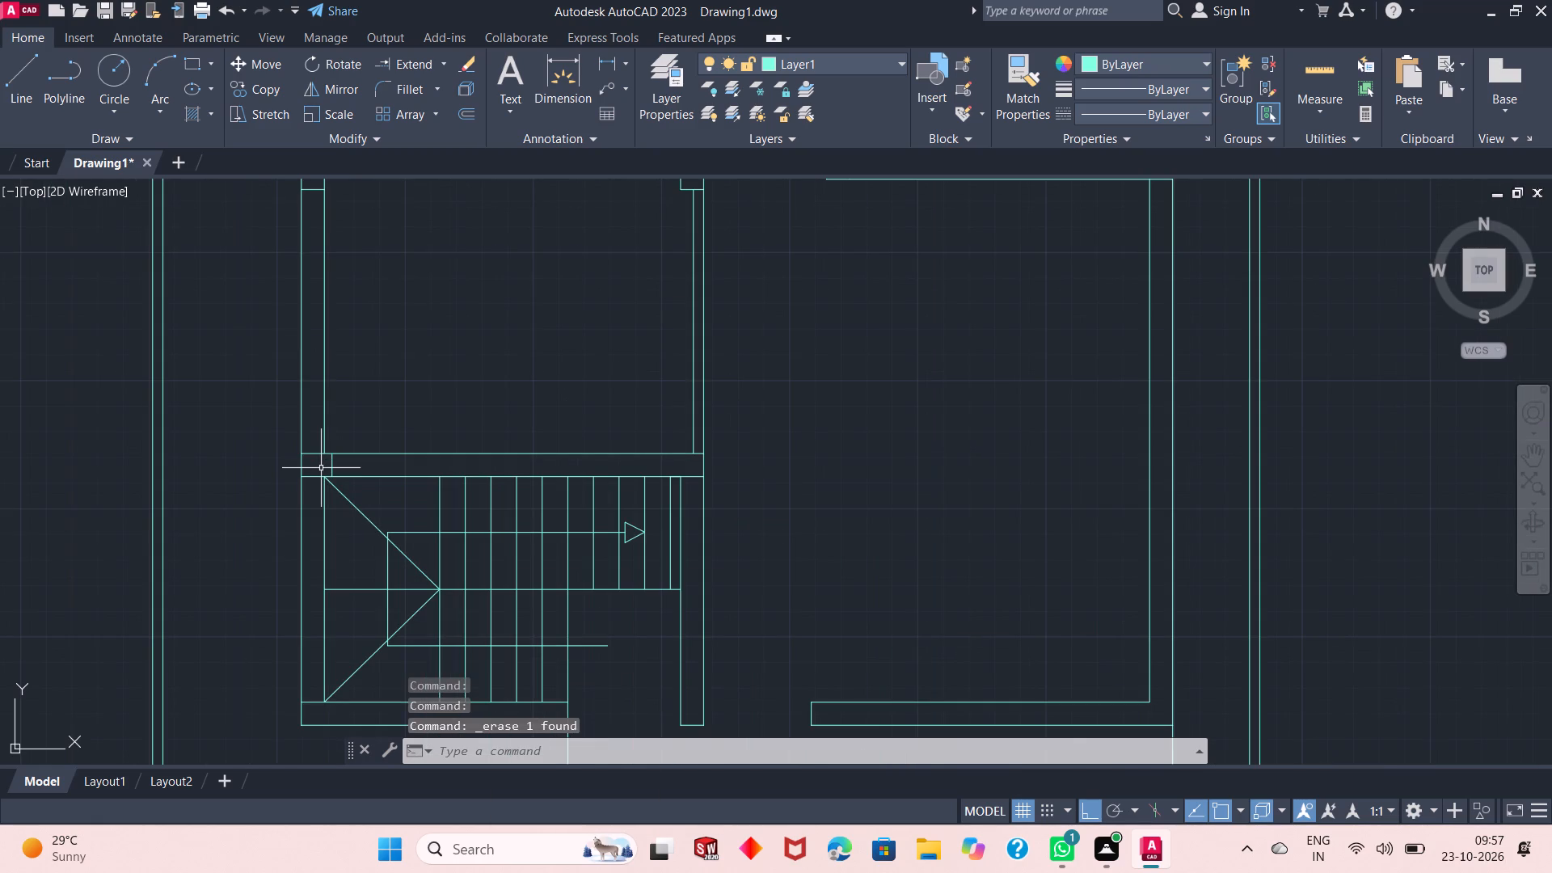
{"action": "scroll", "coordinate": [635, 474], "scroll_direction": "up", "scroll_amount": 1}
{"action": "left_click", "coordinate": [21, 67]}
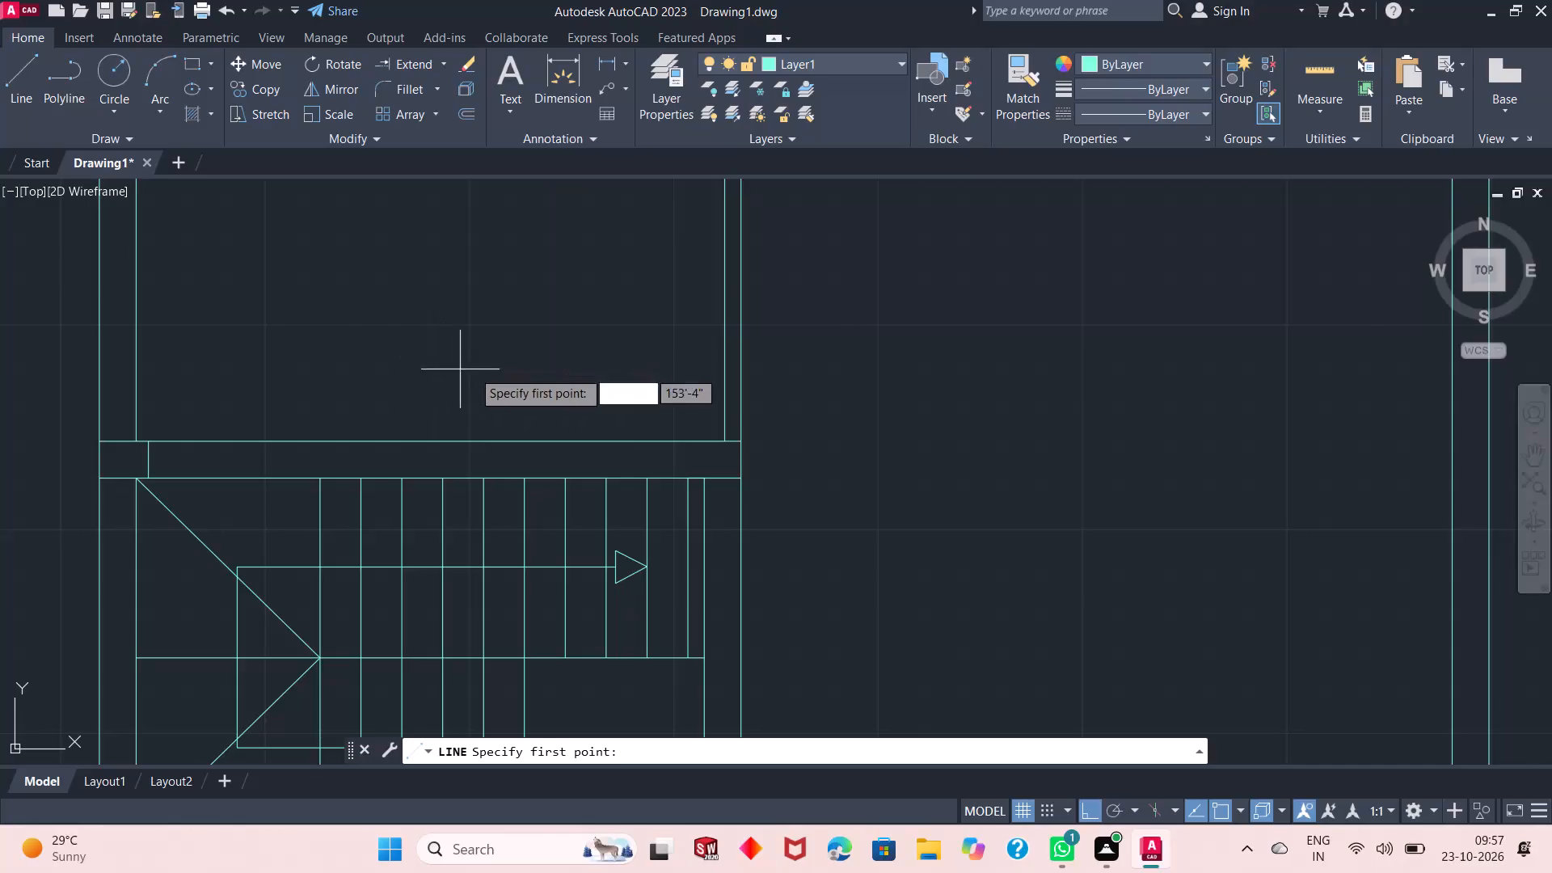
{"action": "scroll", "coordinate": [556, 388], "scroll_direction": "up", "scroll_amount": 1}
{"action": "left_click", "coordinate": [852, 478]}
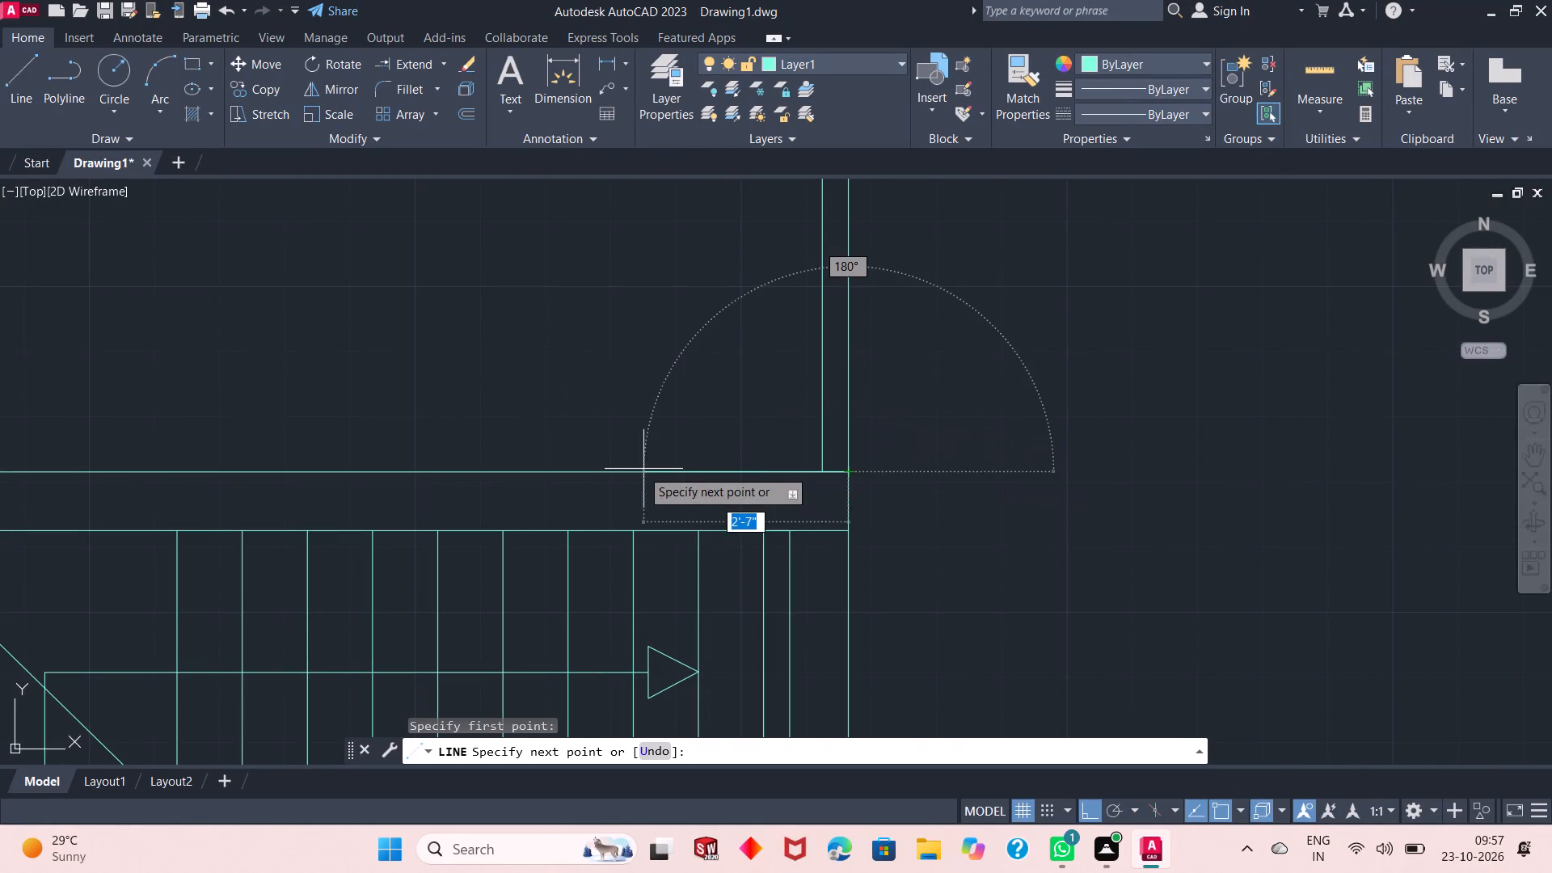
{"action": "type", "text": "1'"}
{"action": "key", "text": "Return"}
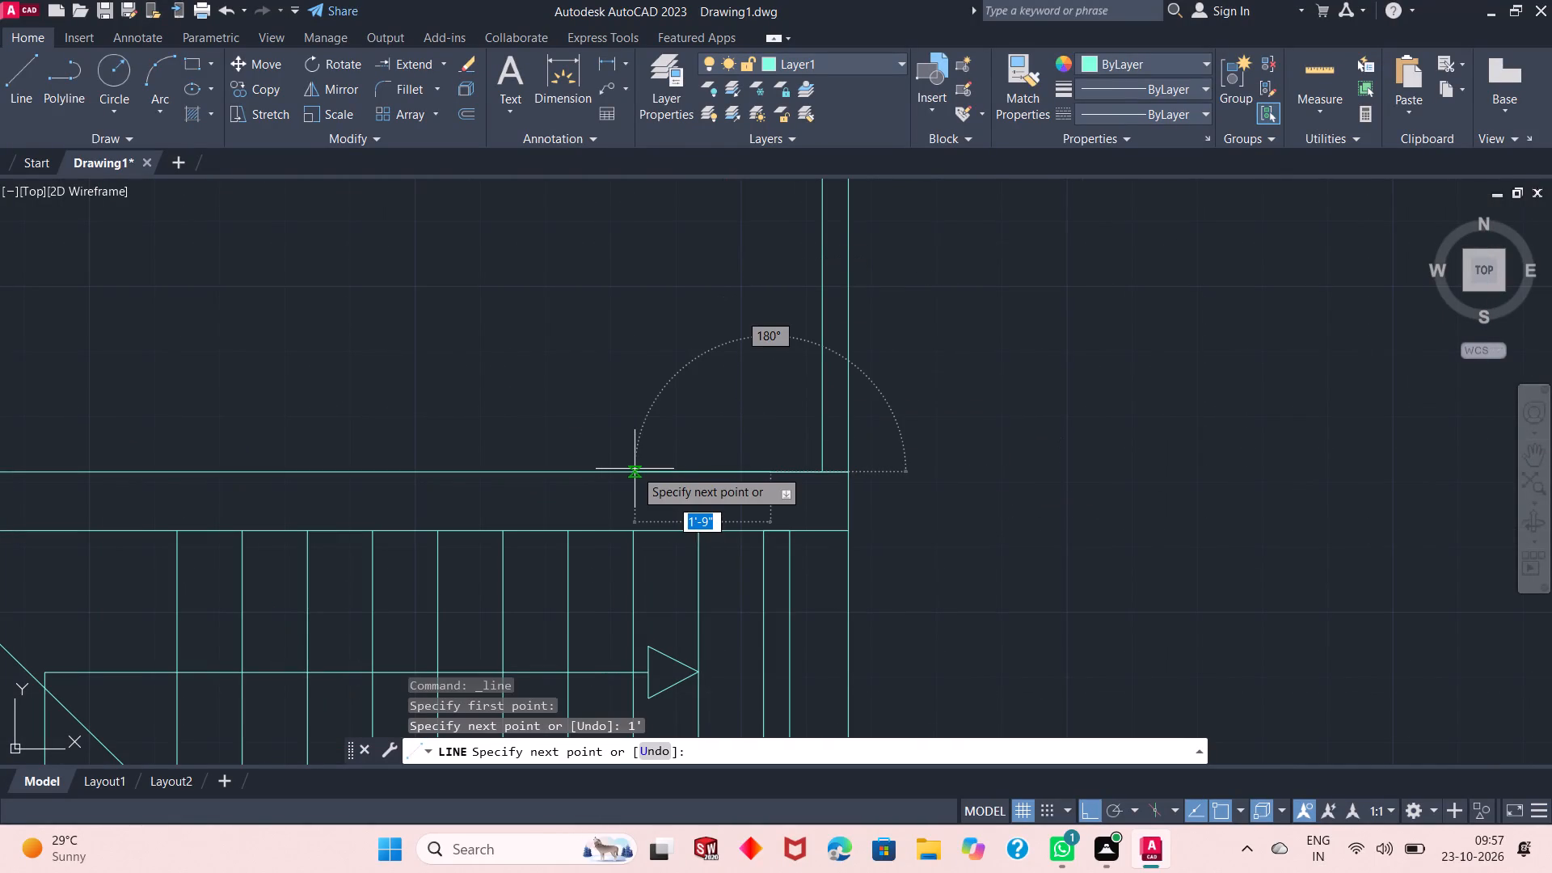
{"action": "left_click", "coordinate": [773, 526]}
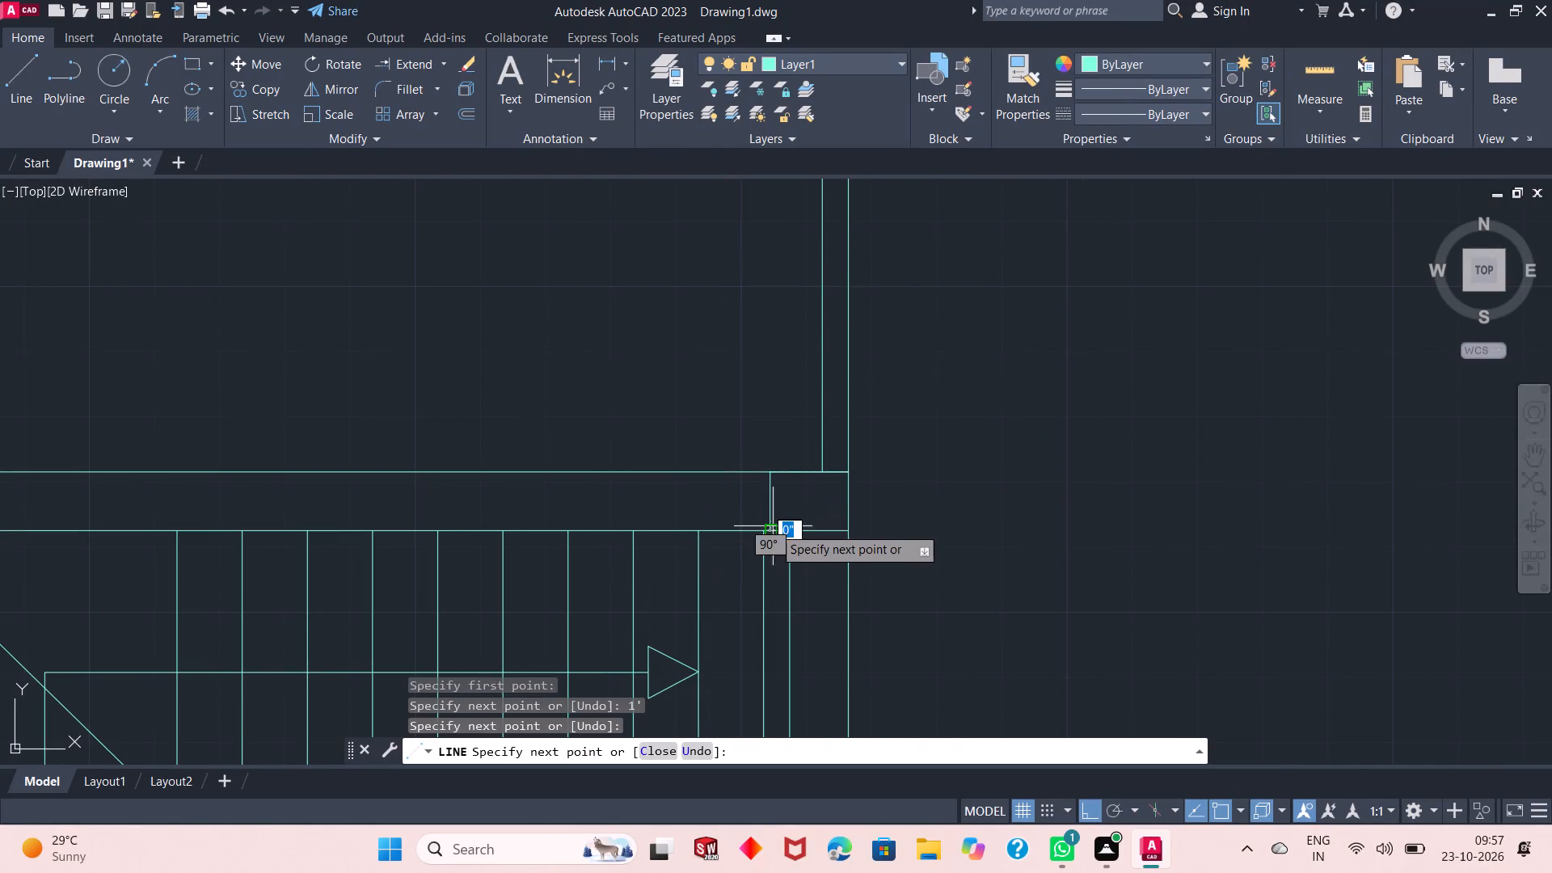
{"action": "right_click", "coordinate": [811, 481]}
{"action": "left_click", "coordinate": [837, 489]}
Erase the overlapping 1' line on the north face of the staircase's north wall at its east end.
{"action": "left_click", "coordinate": [819, 471]}
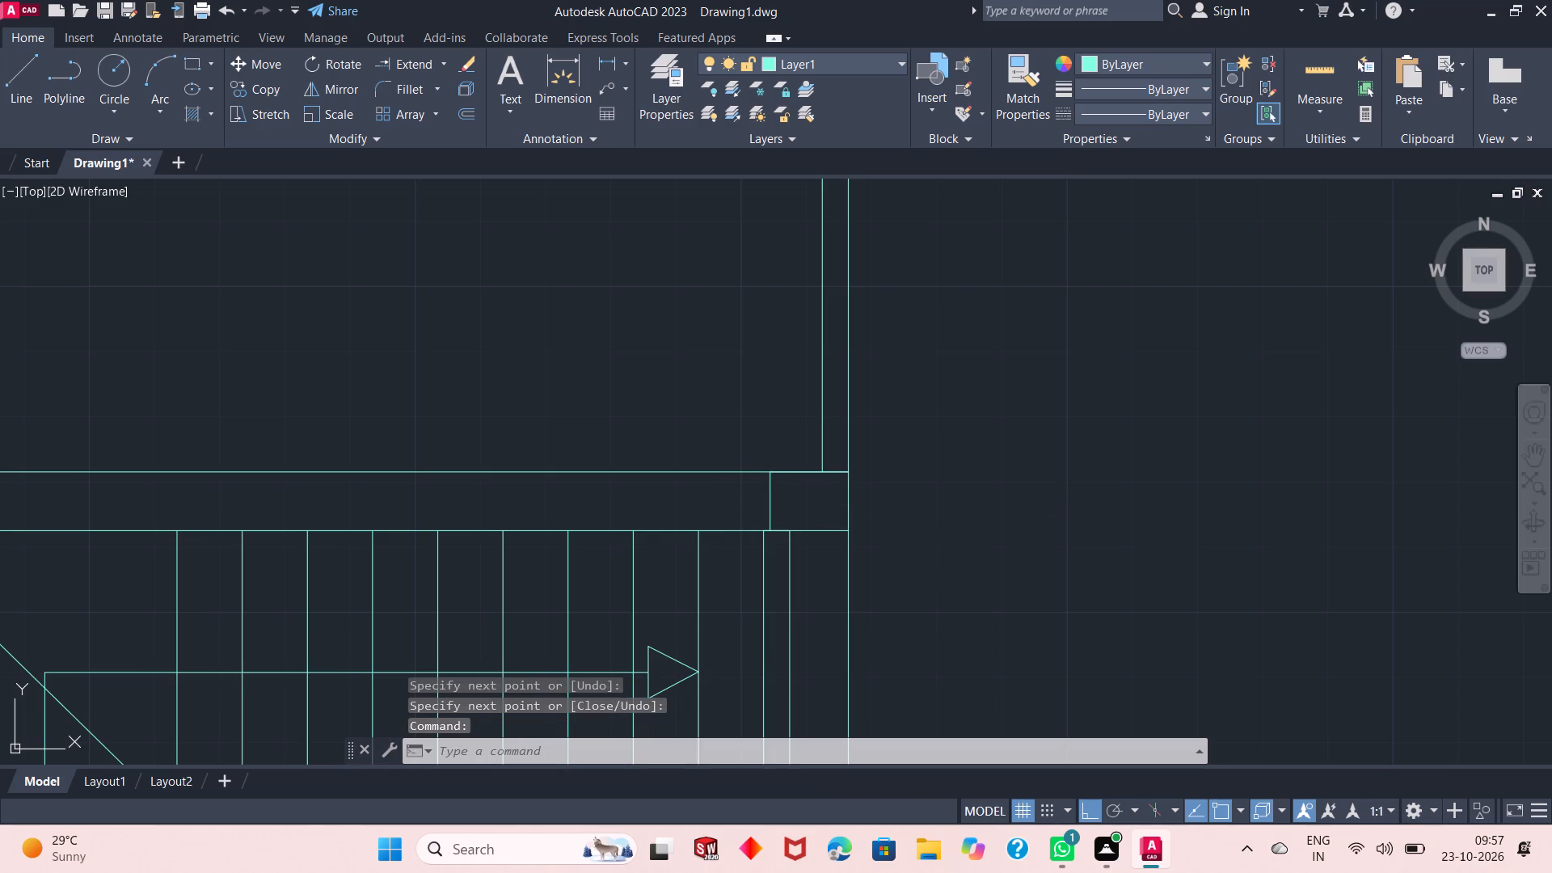
{"action": "right_click", "coordinate": [955, 343]}
{"action": "left_click", "coordinate": [1009, 429]}
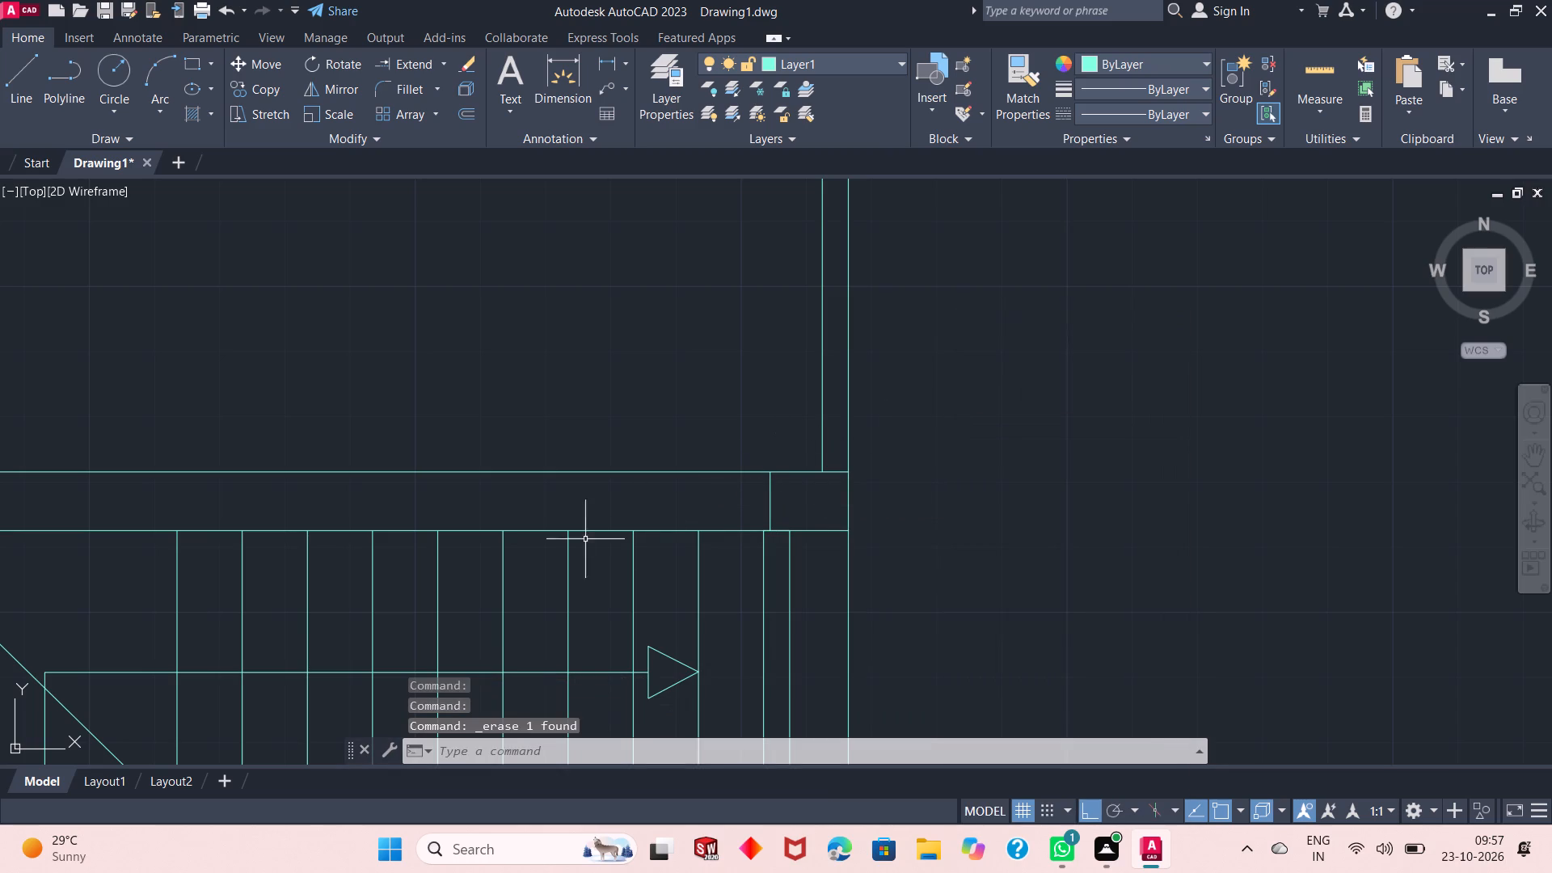
Draw a line from the southeast corner of the staircase's north wall east to the east wall's outer face.
{"action": "scroll", "coordinate": [556, 561], "scroll_direction": "down", "scroll_amount": 2}
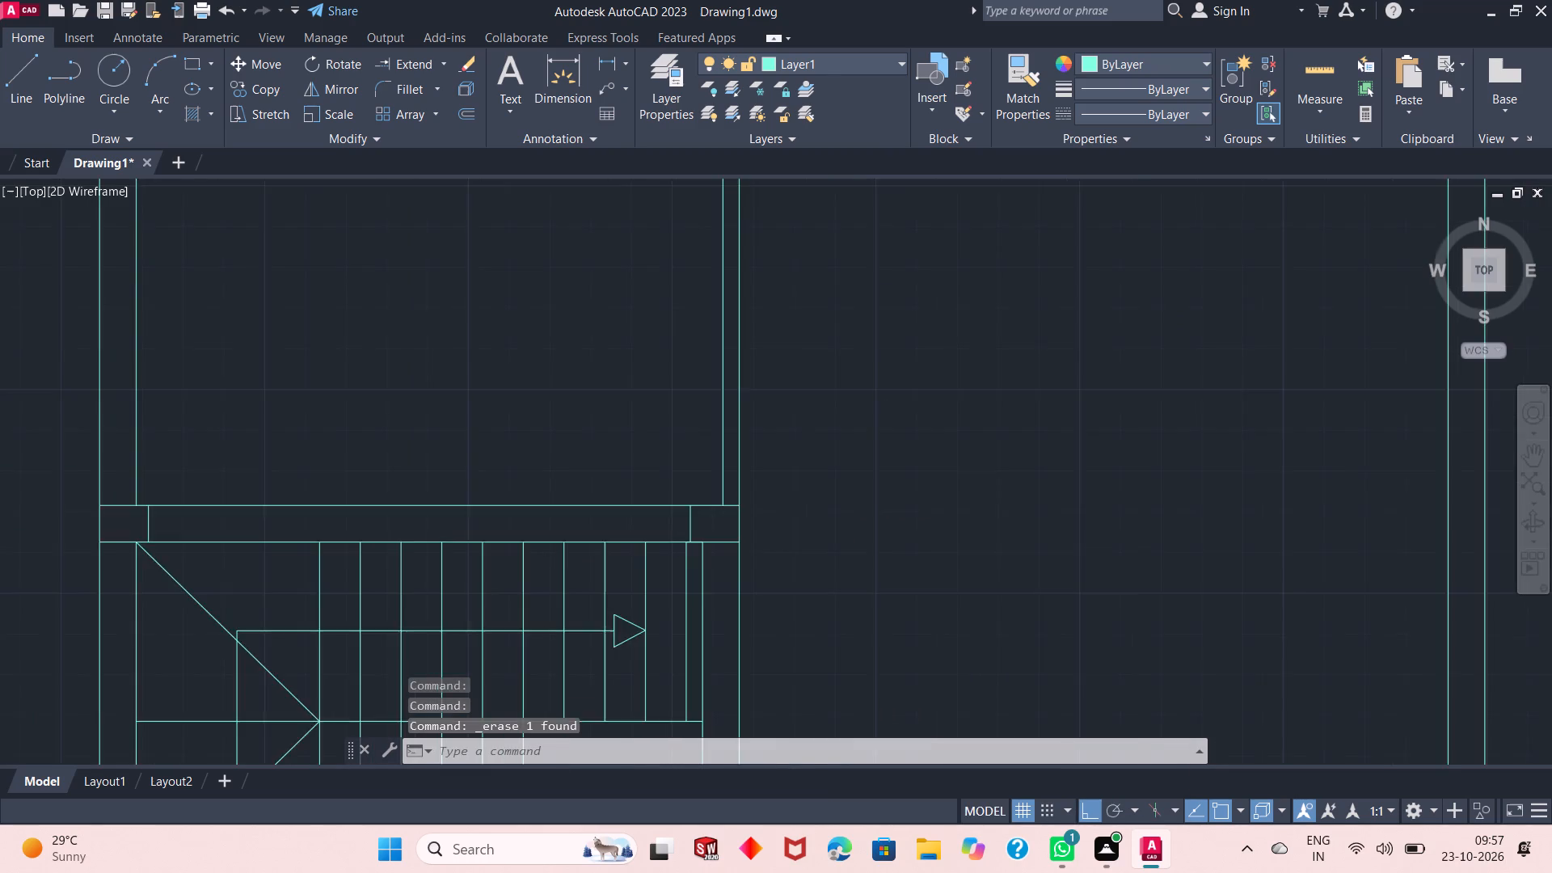
{"action": "scroll", "coordinate": [556, 561], "scroll_direction": "down", "scroll_amount": 1}
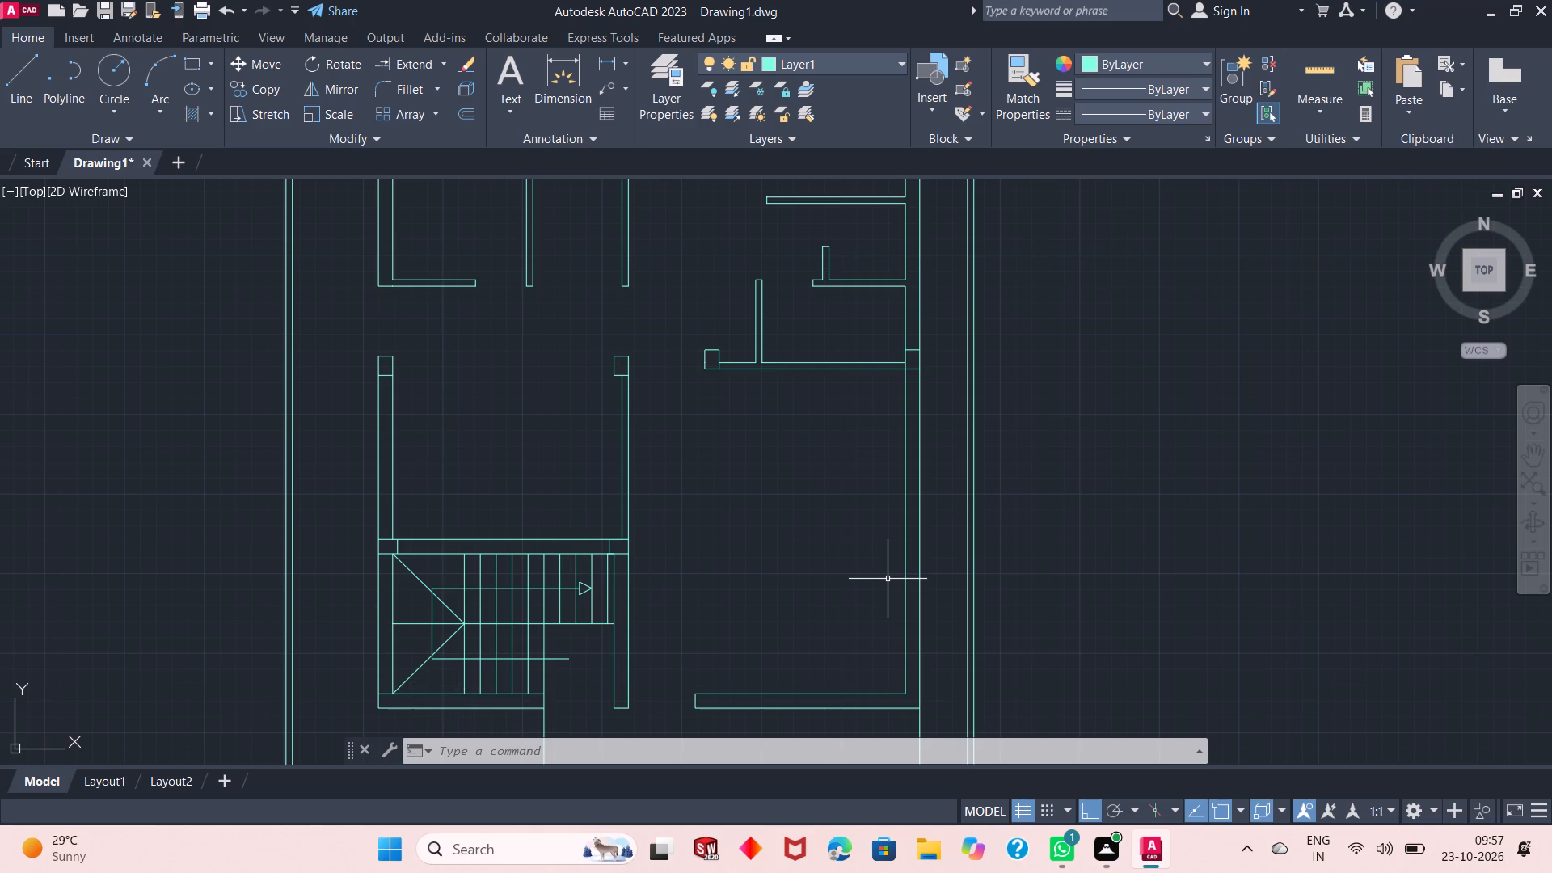
{"action": "left_click", "coordinate": [36, 86]}
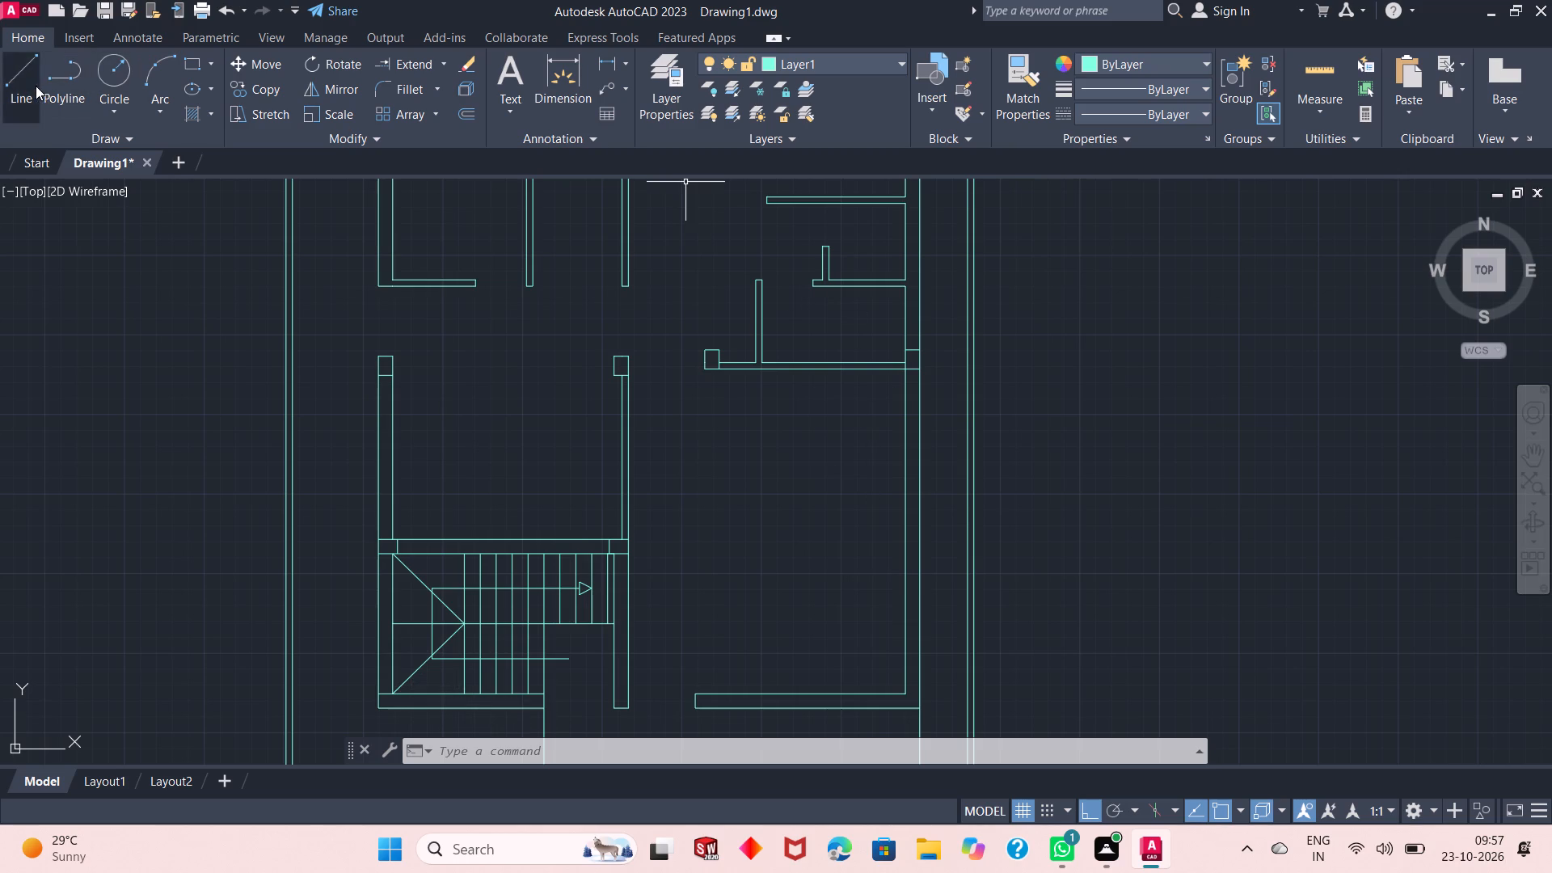
{"action": "left_click", "coordinate": [622, 555]}
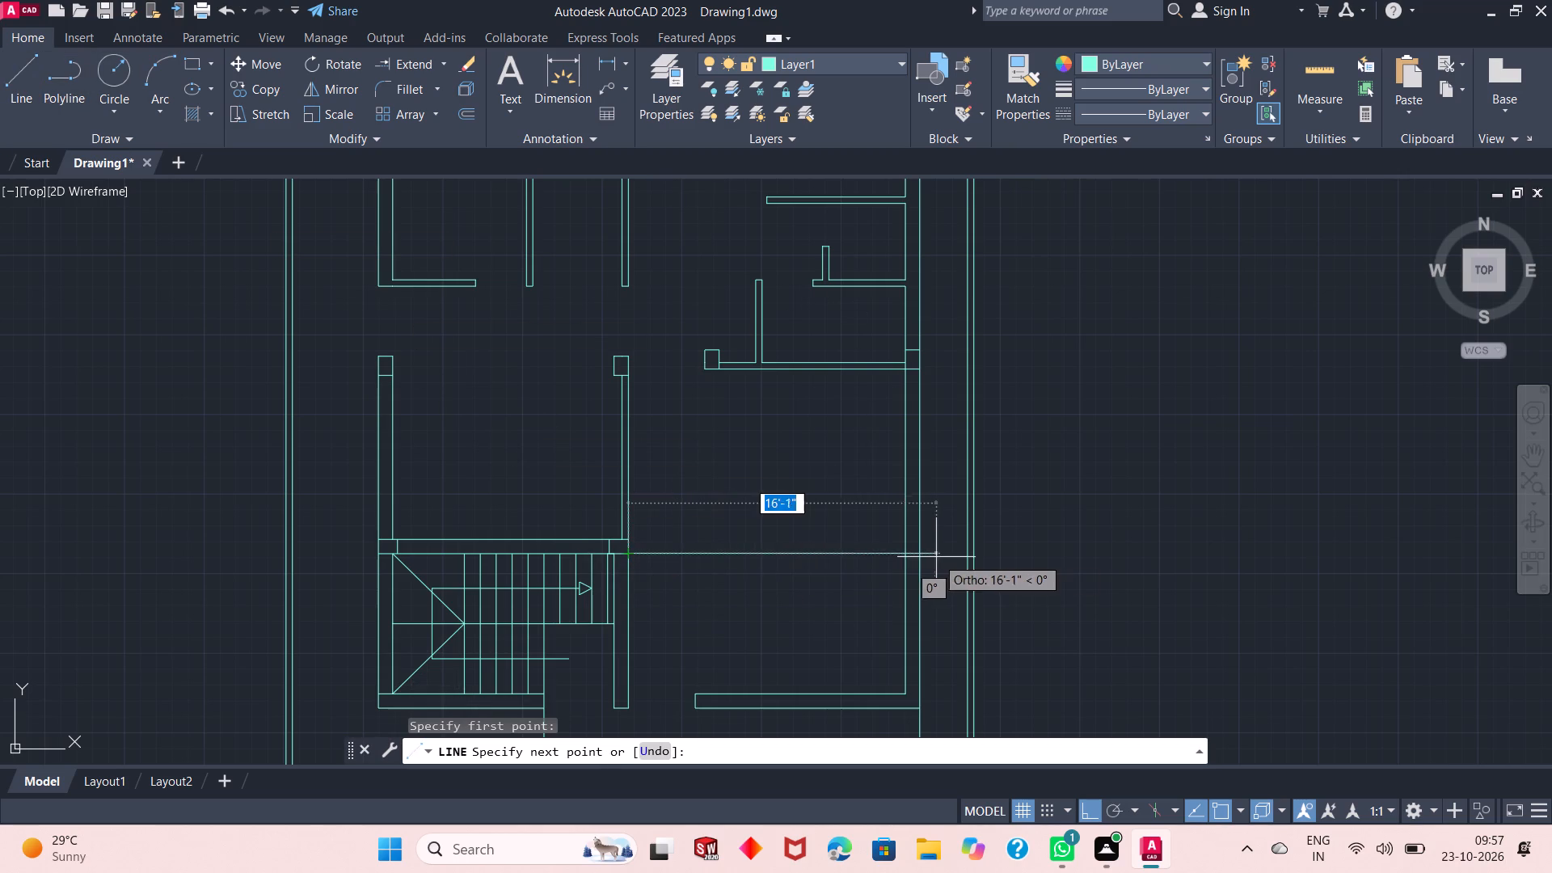
{"action": "left_click", "coordinate": [923, 550]}
{"action": "right_click", "coordinate": [922, 548]}
{"action": "left_click", "coordinate": [964, 550]}
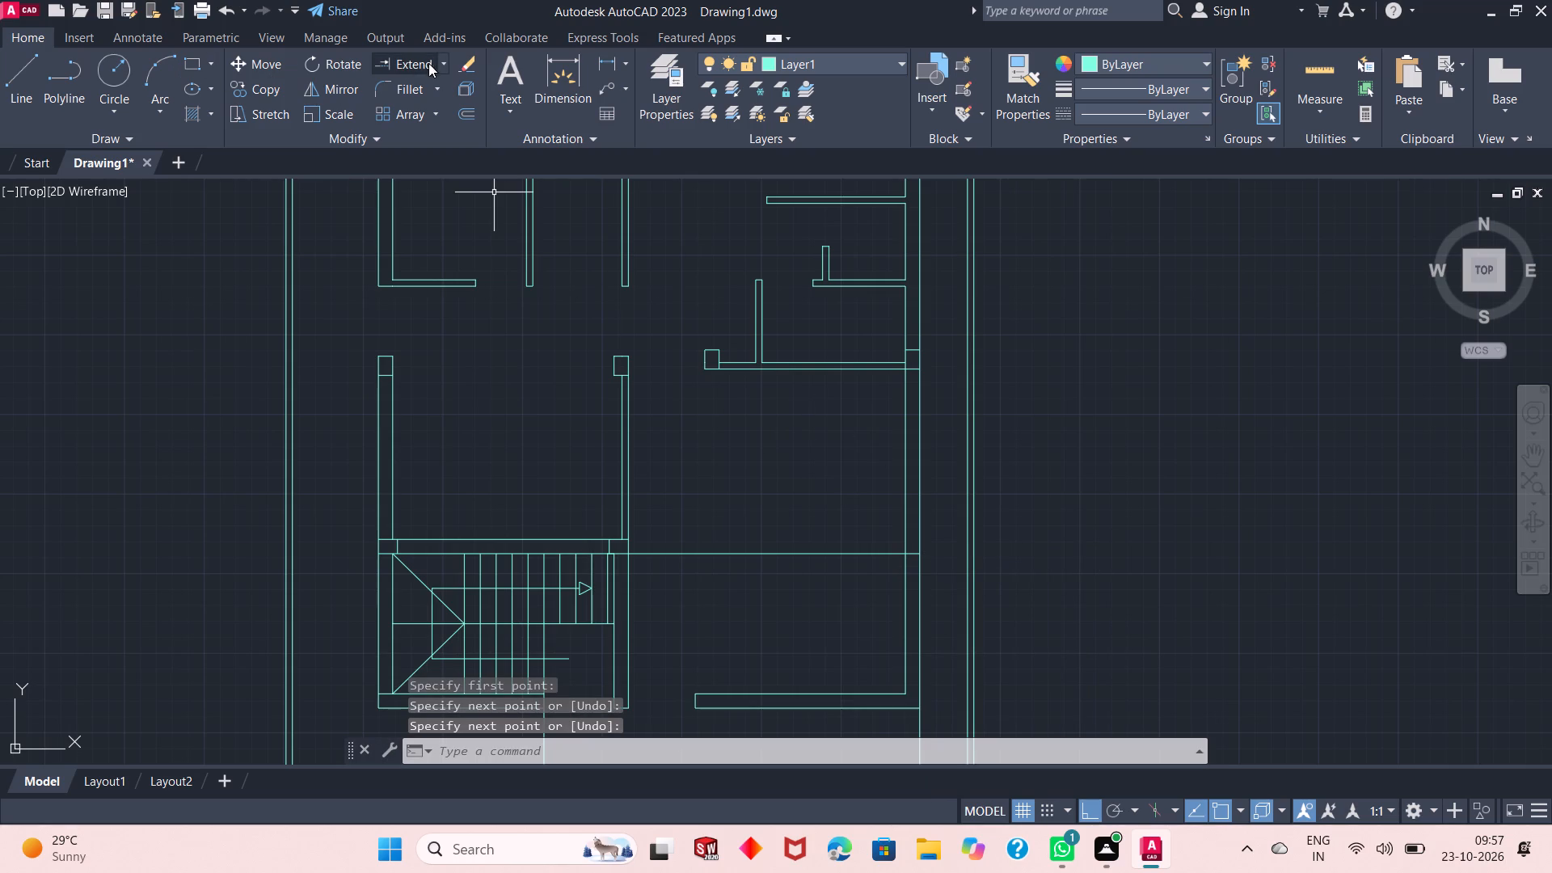
Trim the new line across the room, keeping only its segment within the east wall.
{"action": "right_click", "coordinate": [564, 320]}
{"action": "left_click", "coordinate": [618, 352]}
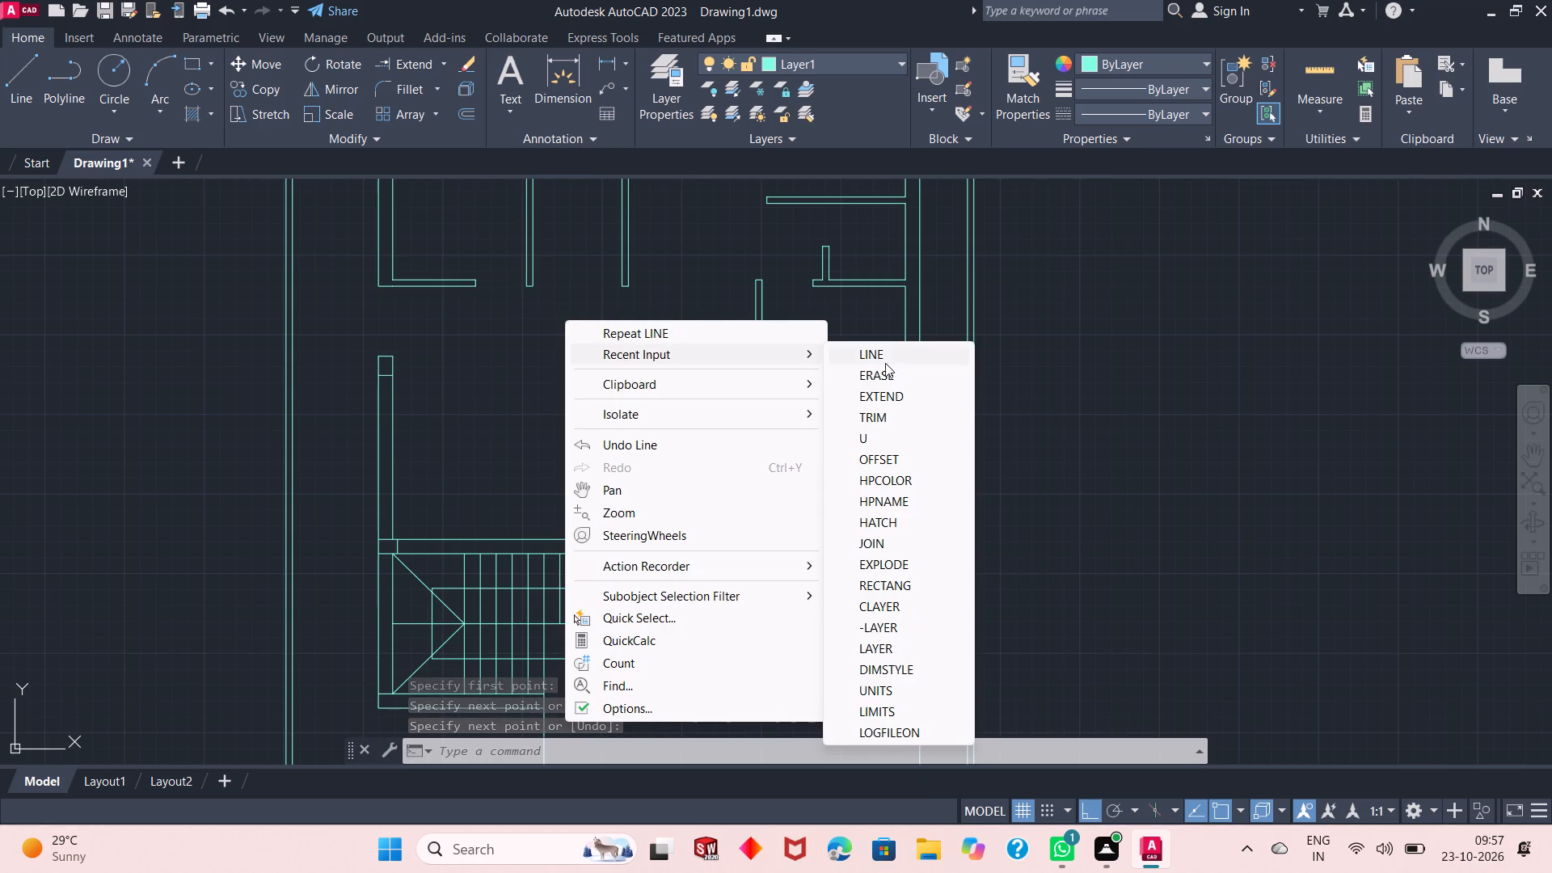
{"action": "left_click", "coordinate": [891, 407]}
{"action": "left_click", "coordinate": [707, 533]}
{"action": "left_click", "coordinate": [701, 579]}
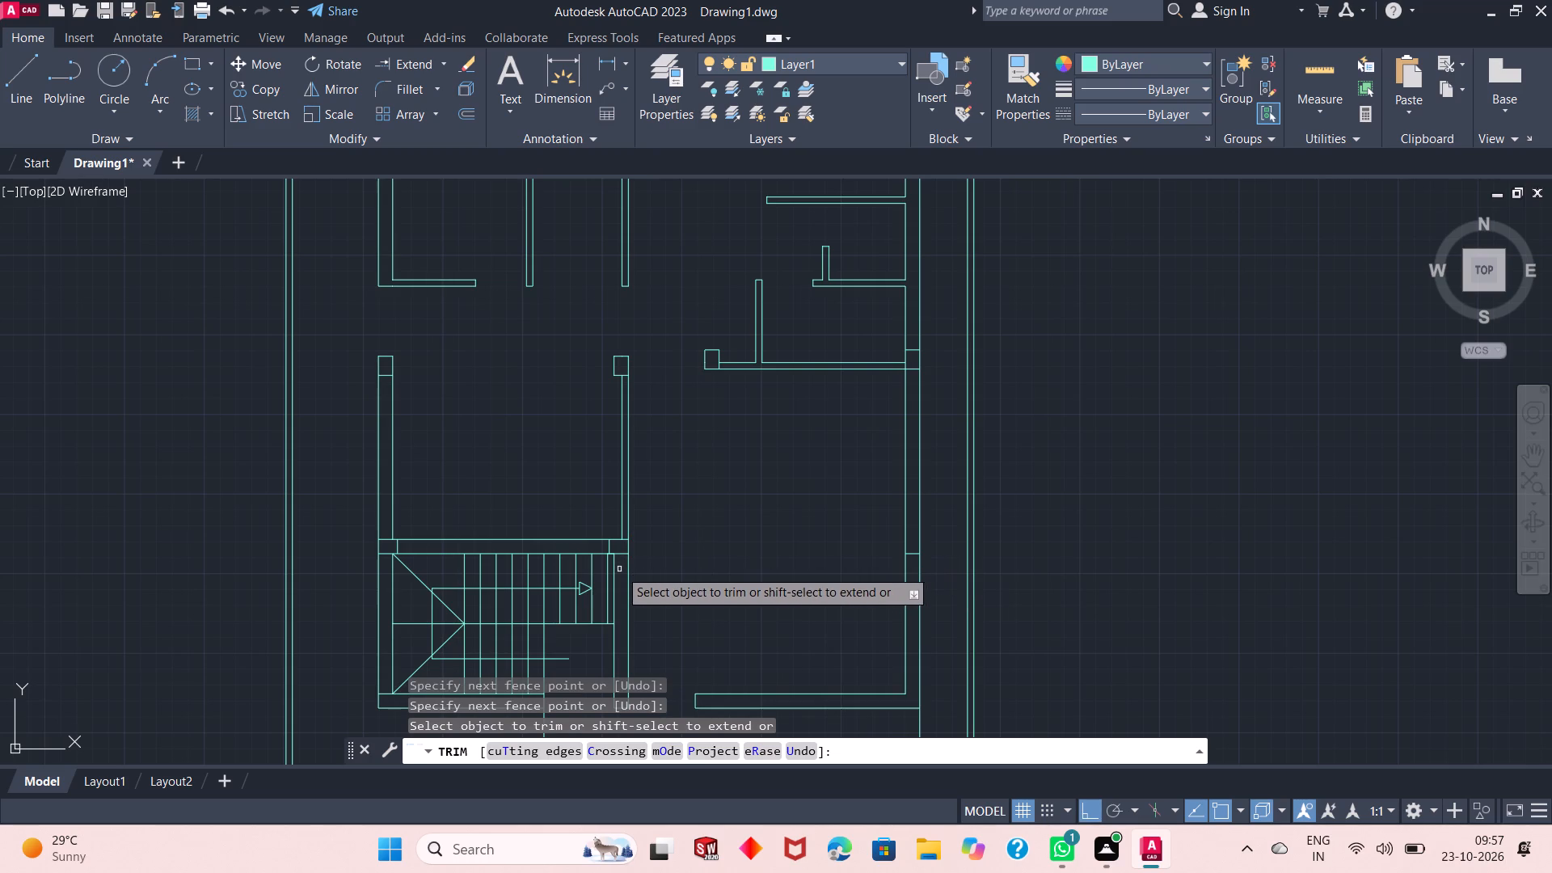
{"action": "right_click", "coordinate": [844, 530]}
{"action": "left_click", "coordinate": [874, 541]}
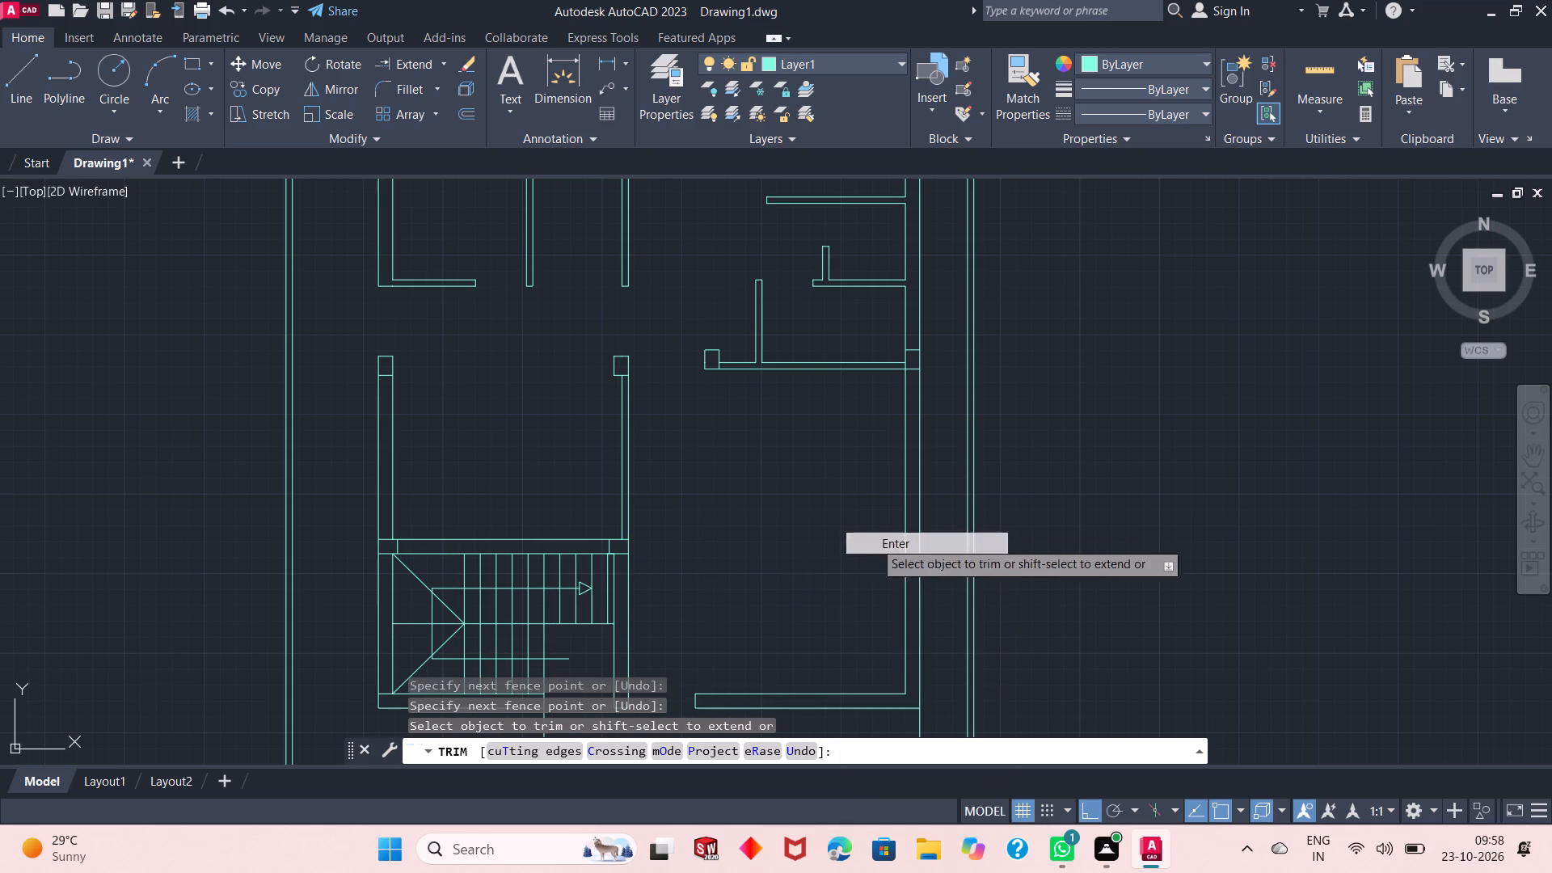
Outline a column in the east wall from the short segment's west end: 1' north along the inner face, then east to the outer face.
{"action": "scroll", "coordinate": [881, 588], "scroll_direction": "down", "scroll_amount": 3}
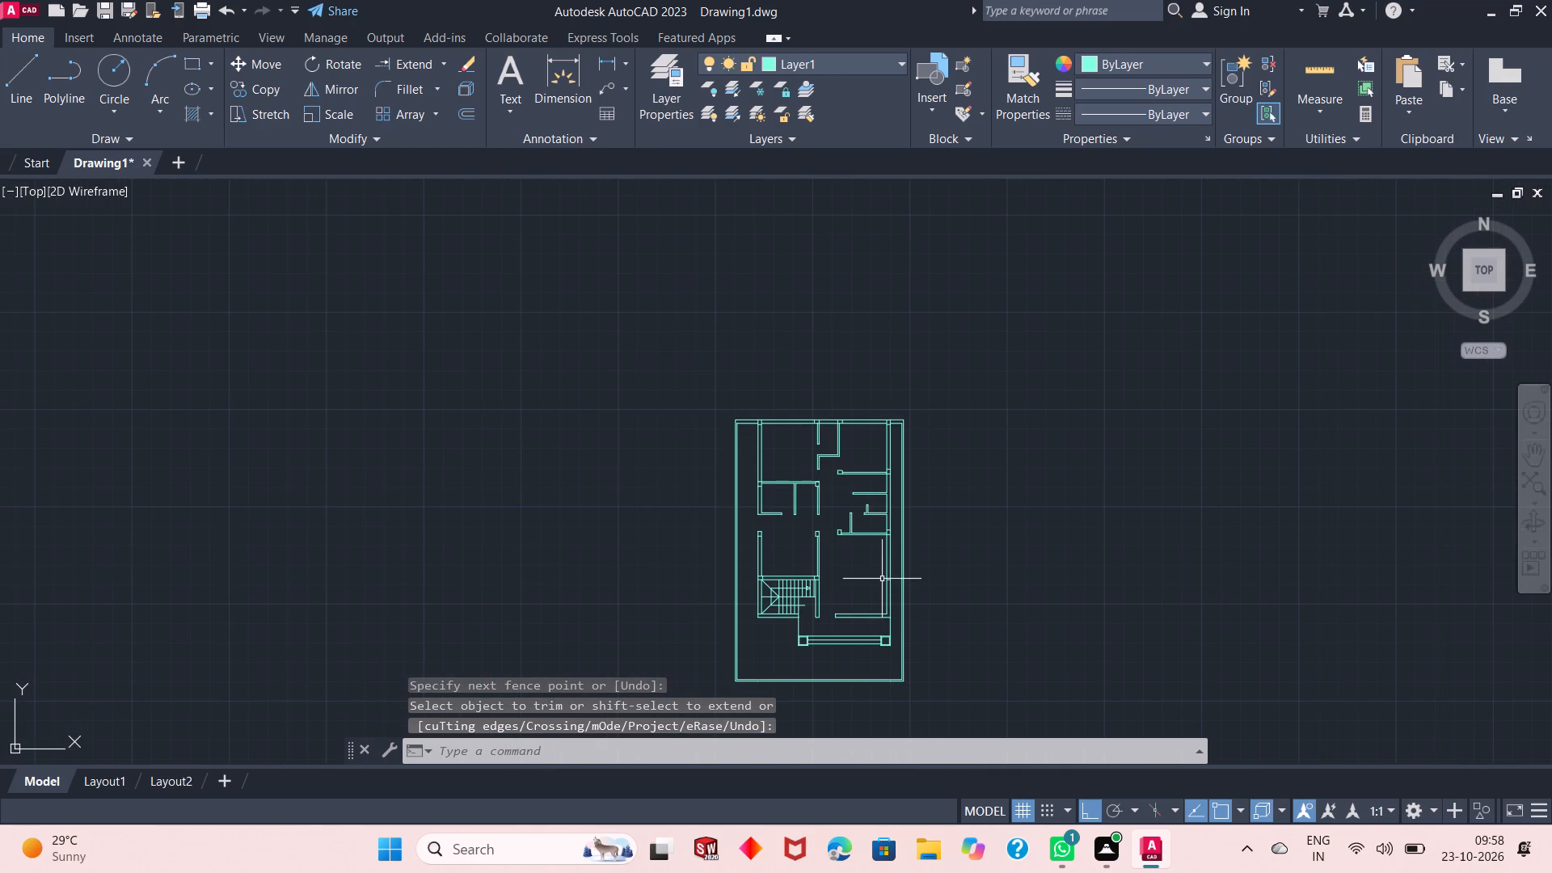
{"action": "scroll", "coordinate": [886, 573], "scroll_direction": "up", "scroll_amount": 1}
{"action": "scroll", "coordinate": [890, 641], "scroll_direction": "up", "scroll_amount": 2}
{"action": "scroll", "coordinate": [872, 546], "scroll_direction": "up", "scroll_amount": 2}
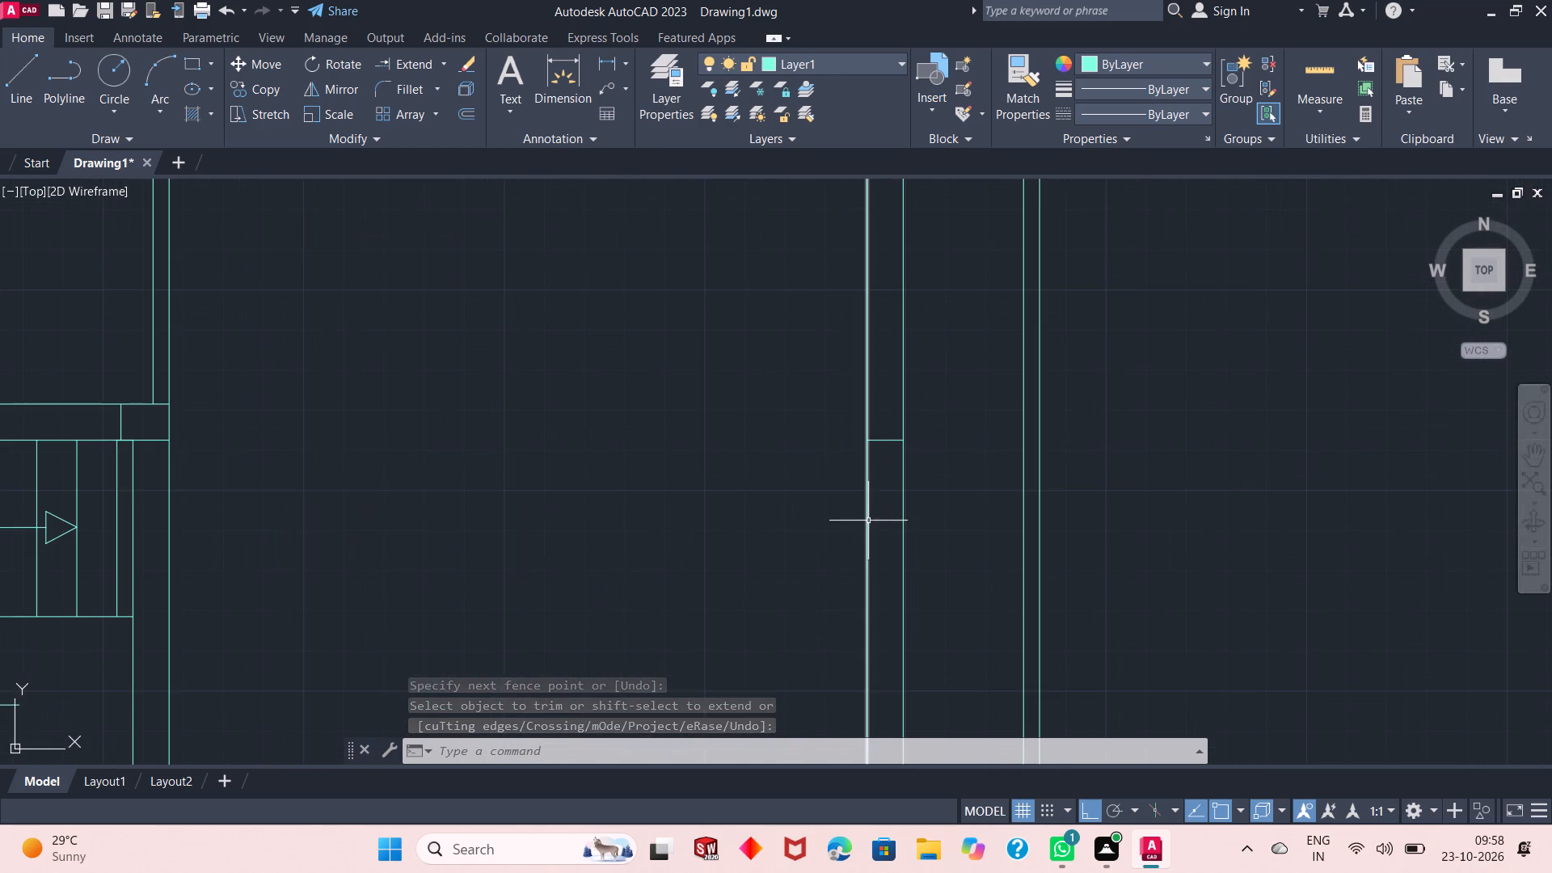
{"action": "left_click", "coordinate": [28, 80]}
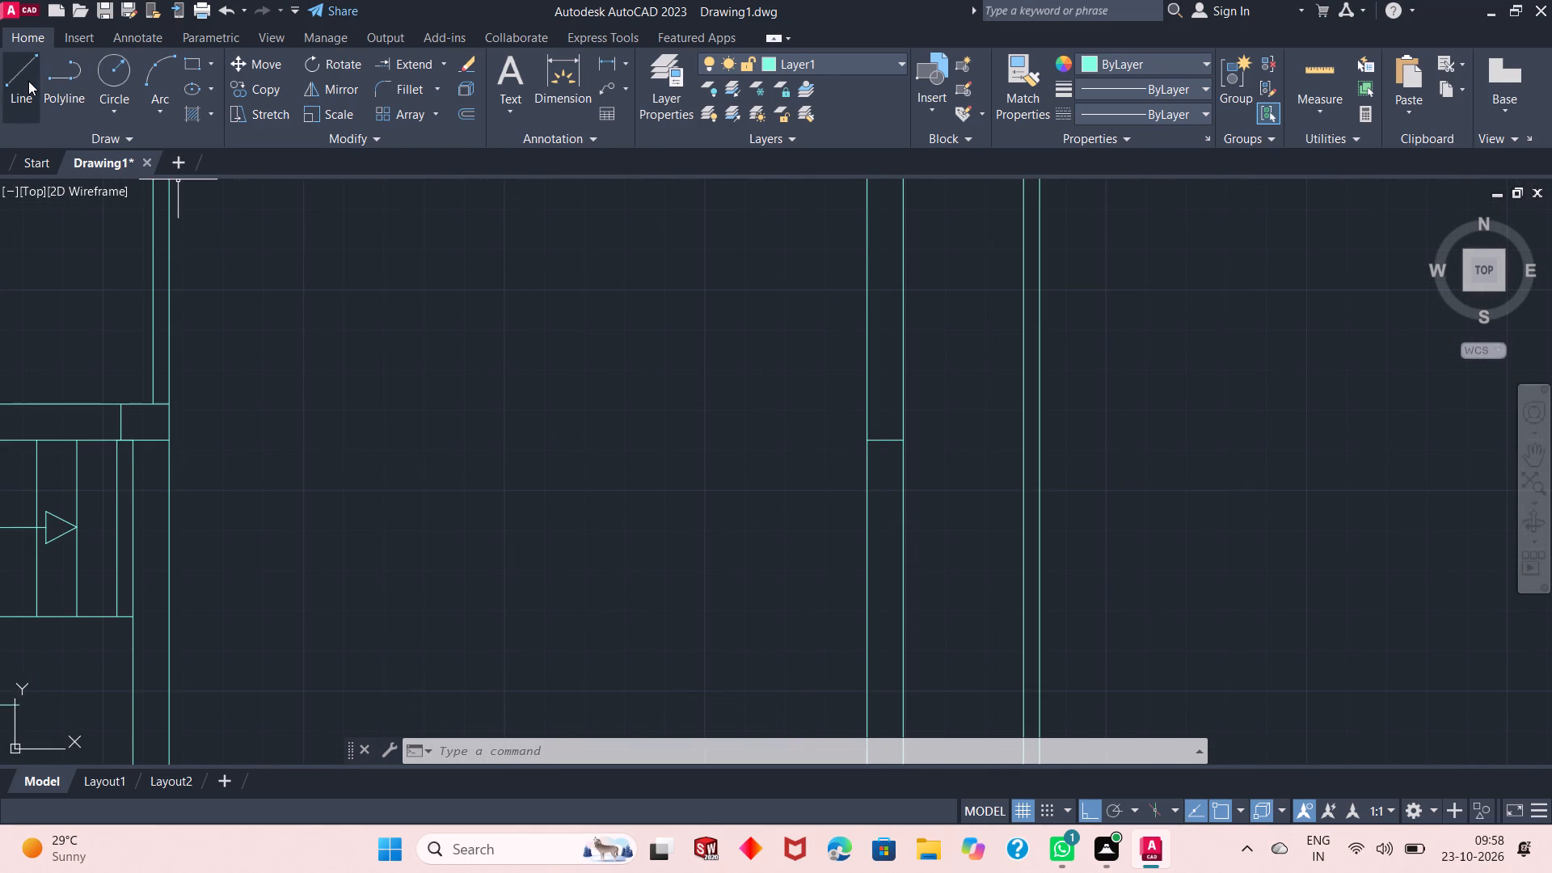
{"action": "left_click", "coordinate": [867, 439]}
{"action": "type", "text": "1'"}
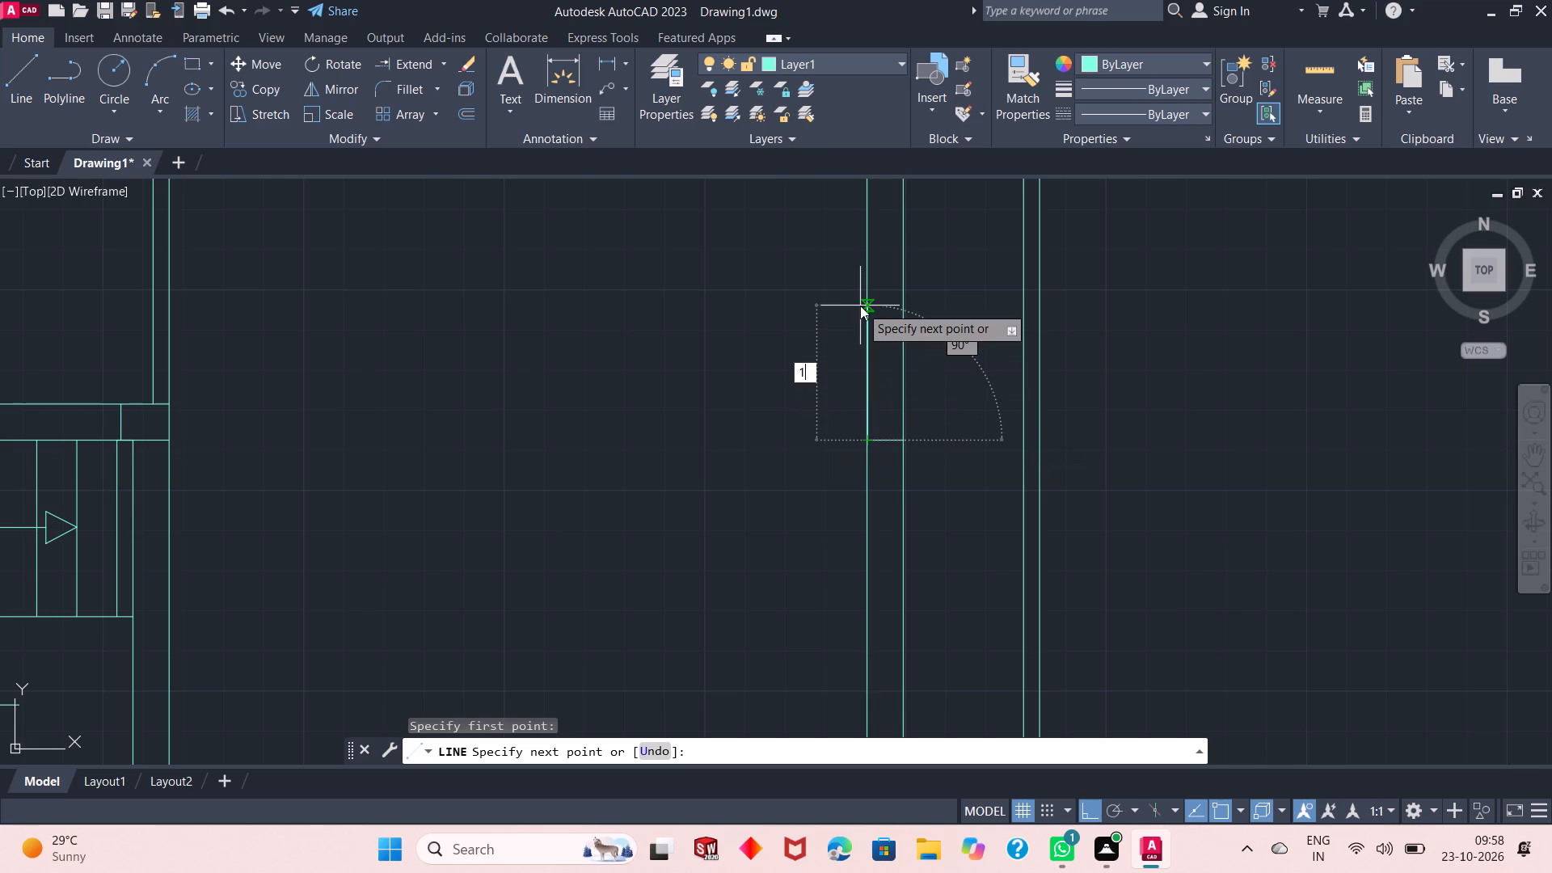
{"action": "key", "text": "Return"}
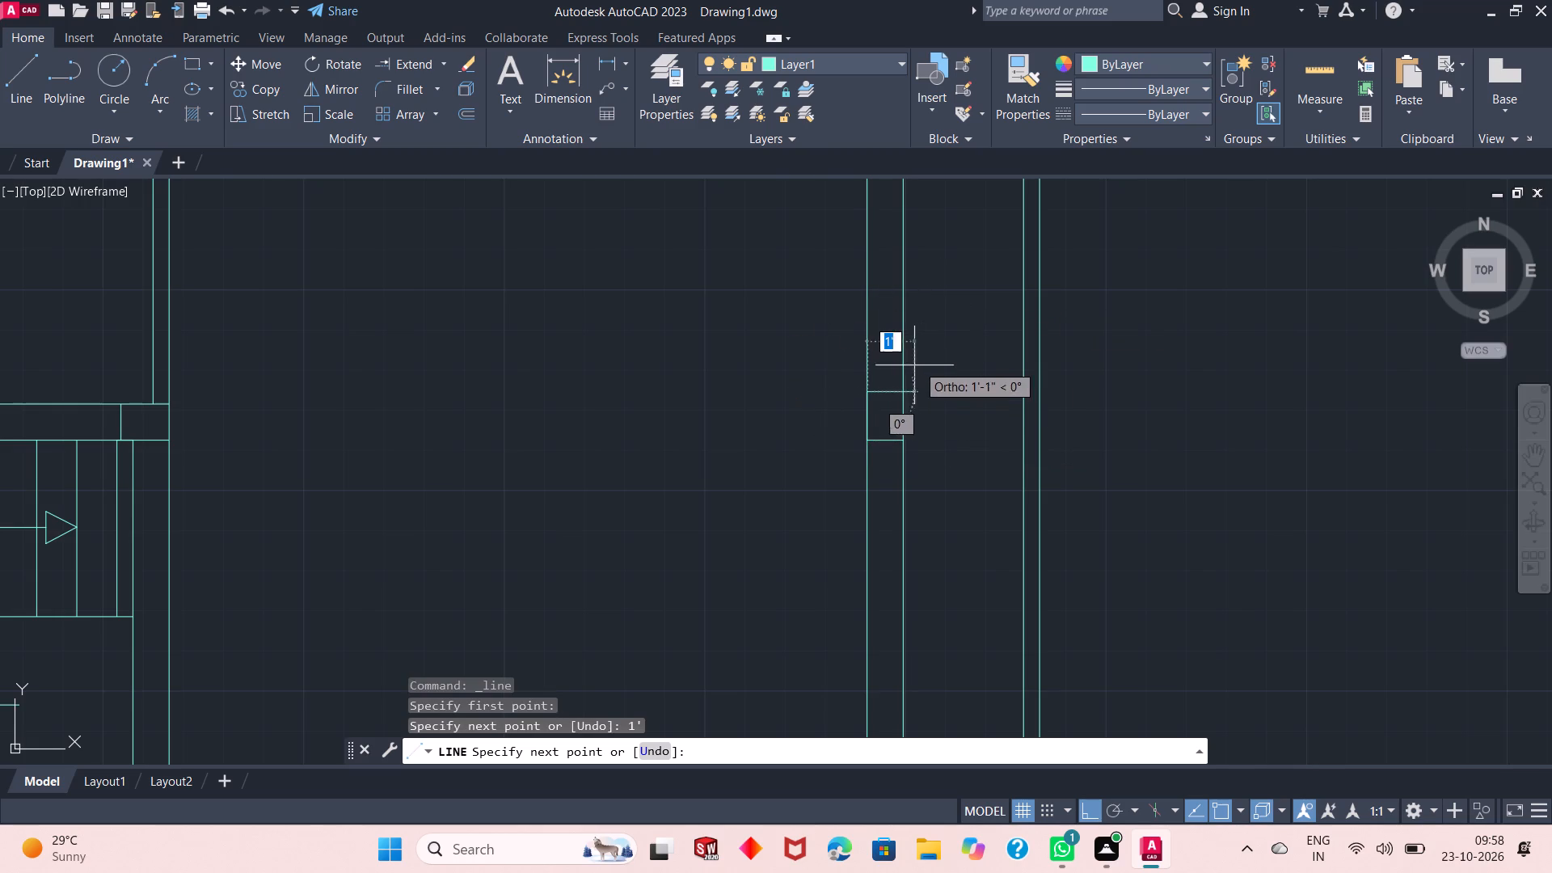
{"action": "left_click", "coordinate": [906, 387]}
{"action": "right_click", "coordinate": [972, 349]}
{"action": "left_click", "coordinate": [990, 358]}
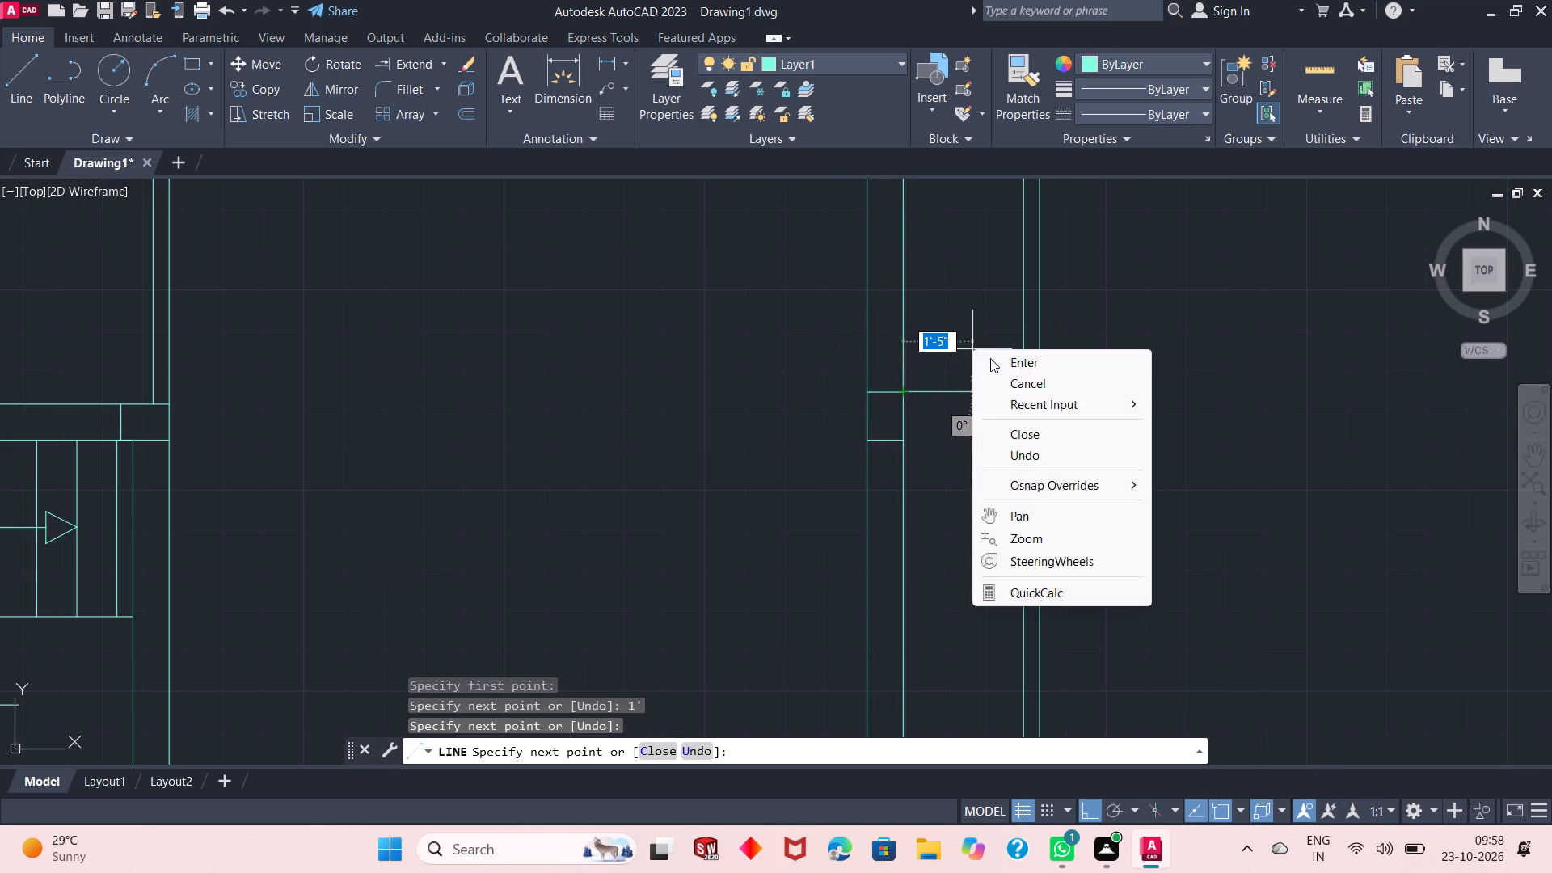
Erase the overlapping 1' line on the inner face of the east wall beside the new column.
{"action": "left_click", "coordinate": [867, 412]}
{"action": "right_click", "coordinate": [693, 322]}
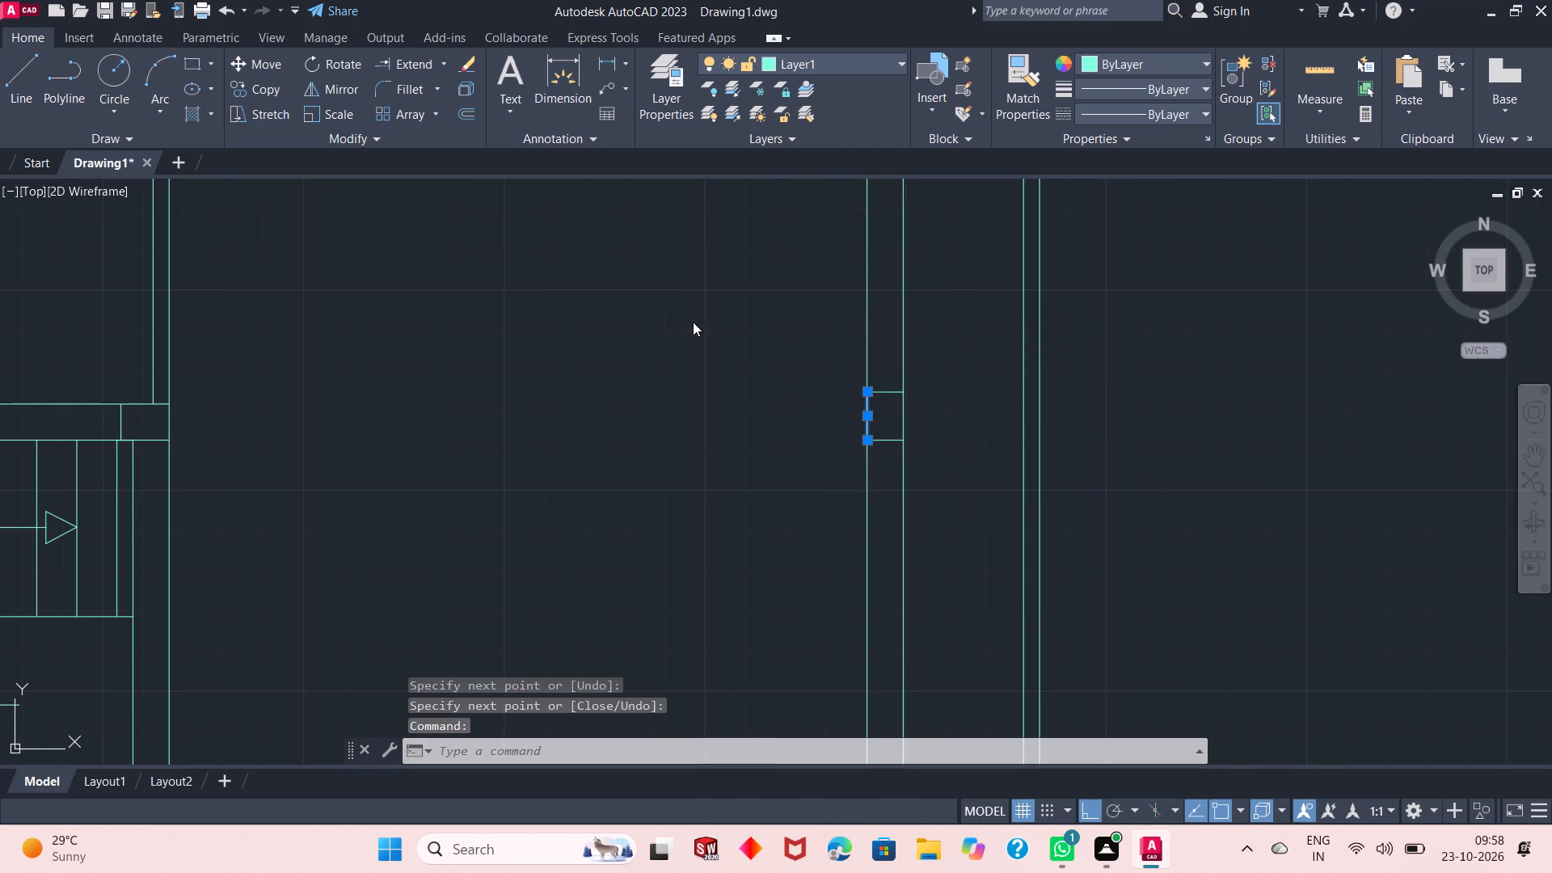
{"action": "left_click", "coordinate": [758, 431]}
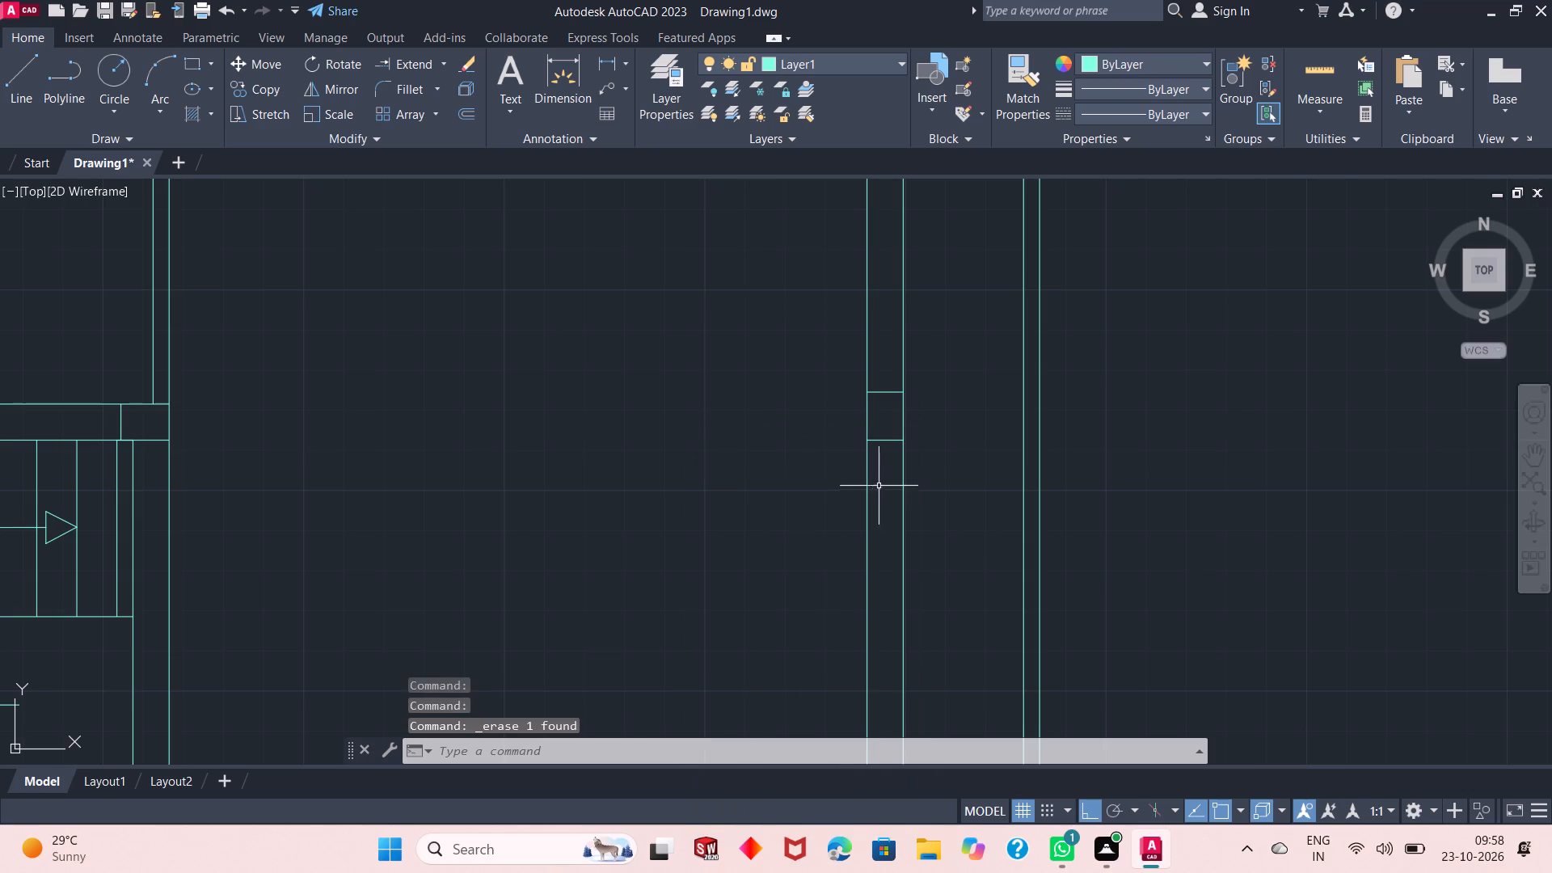
Outline a column at the west end of the staircase's south wall: 1' east along its north face, then south to the outer face.
{"action": "scroll", "coordinate": [879, 486], "scroll_direction": "down", "scroll_amount": 3}
{"action": "scroll", "coordinate": [871, 479], "scroll_direction": "up", "scroll_amount": 1}
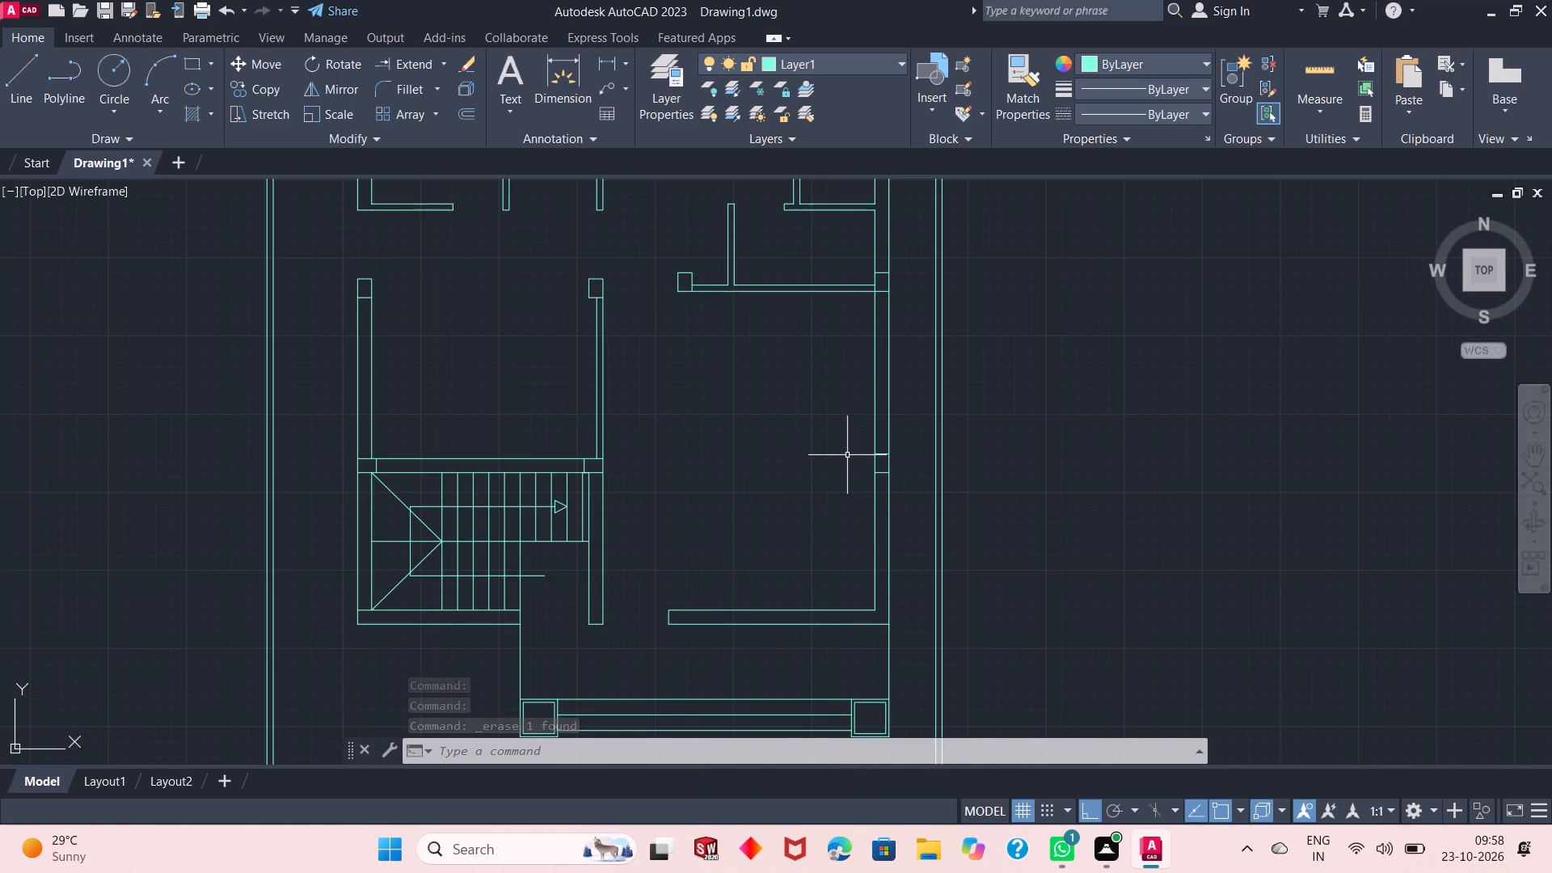
{"action": "scroll", "coordinate": [853, 428], "scroll_direction": "down", "scroll_amount": 1}
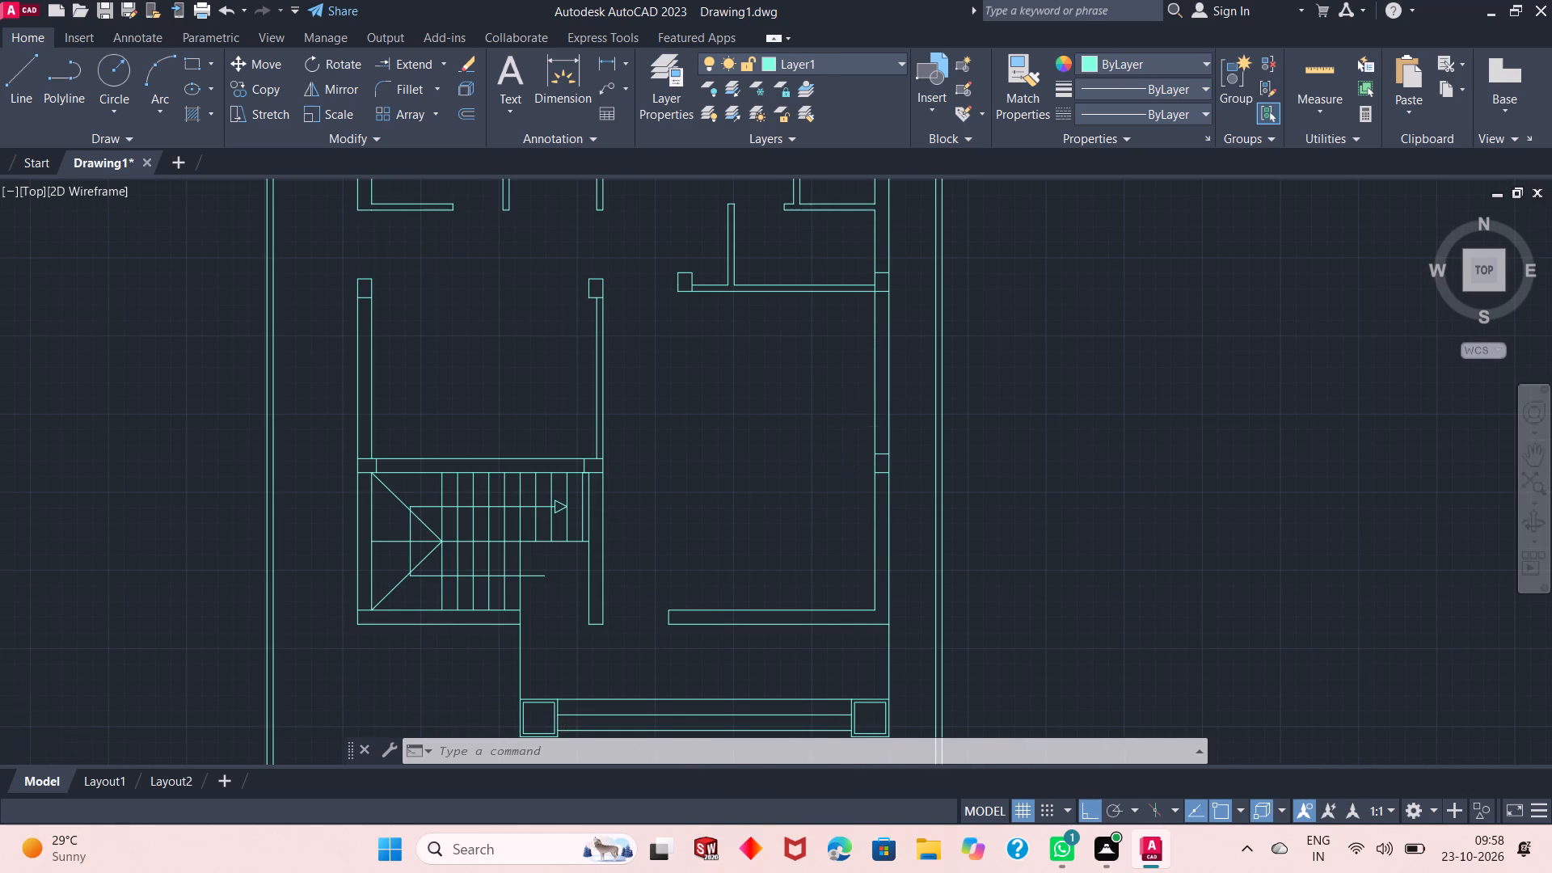
{"action": "scroll", "coordinate": [657, 544], "scroll_direction": "up", "scroll_amount": 2}
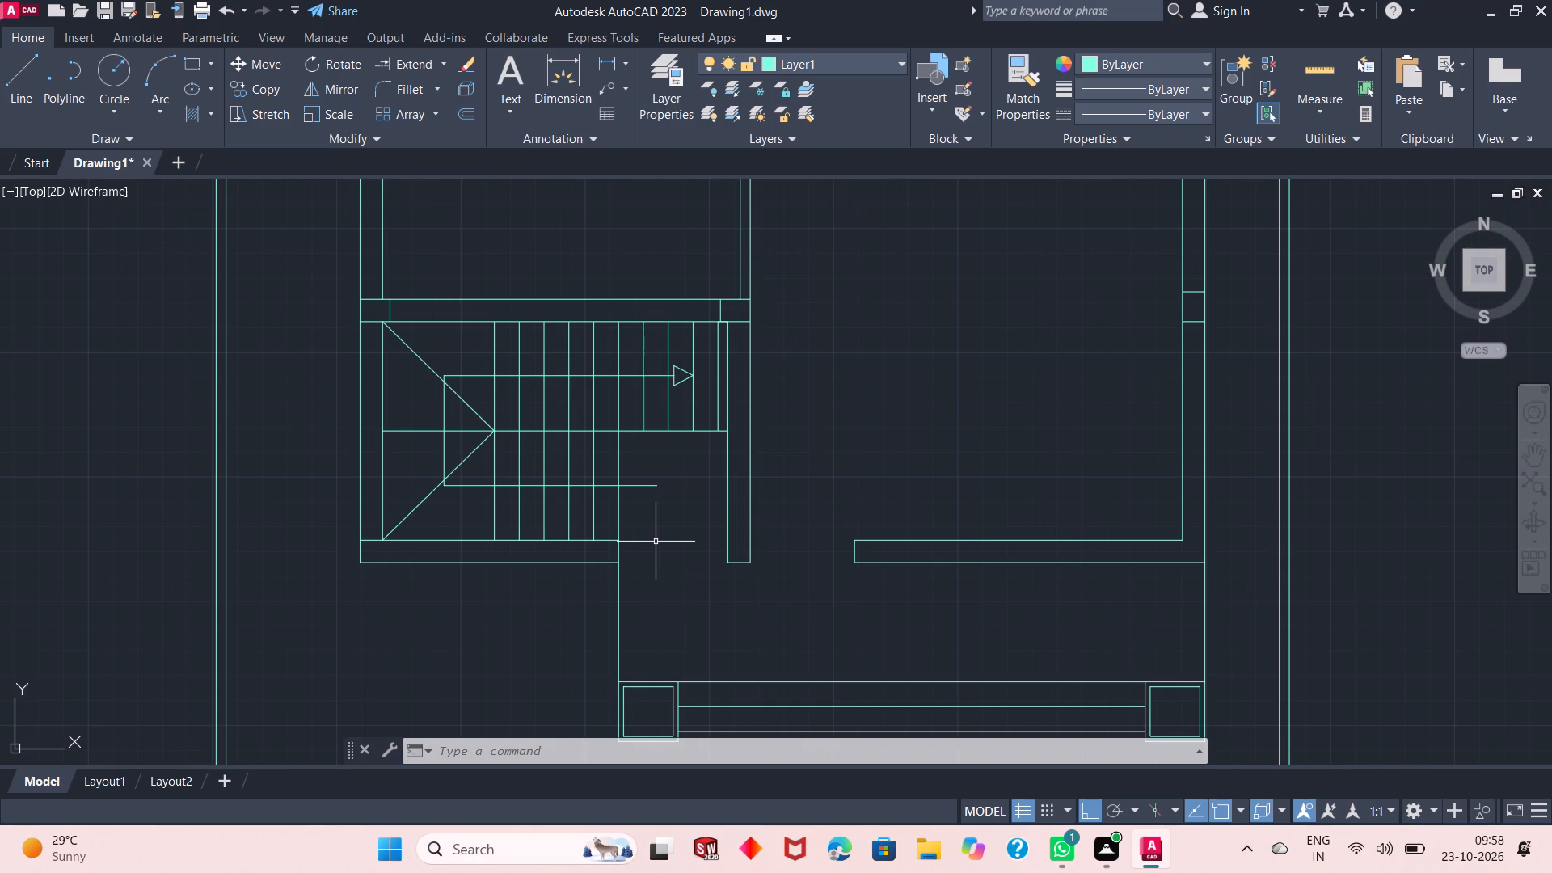
{"action": "left_click", "coordinate": [26, 81]}
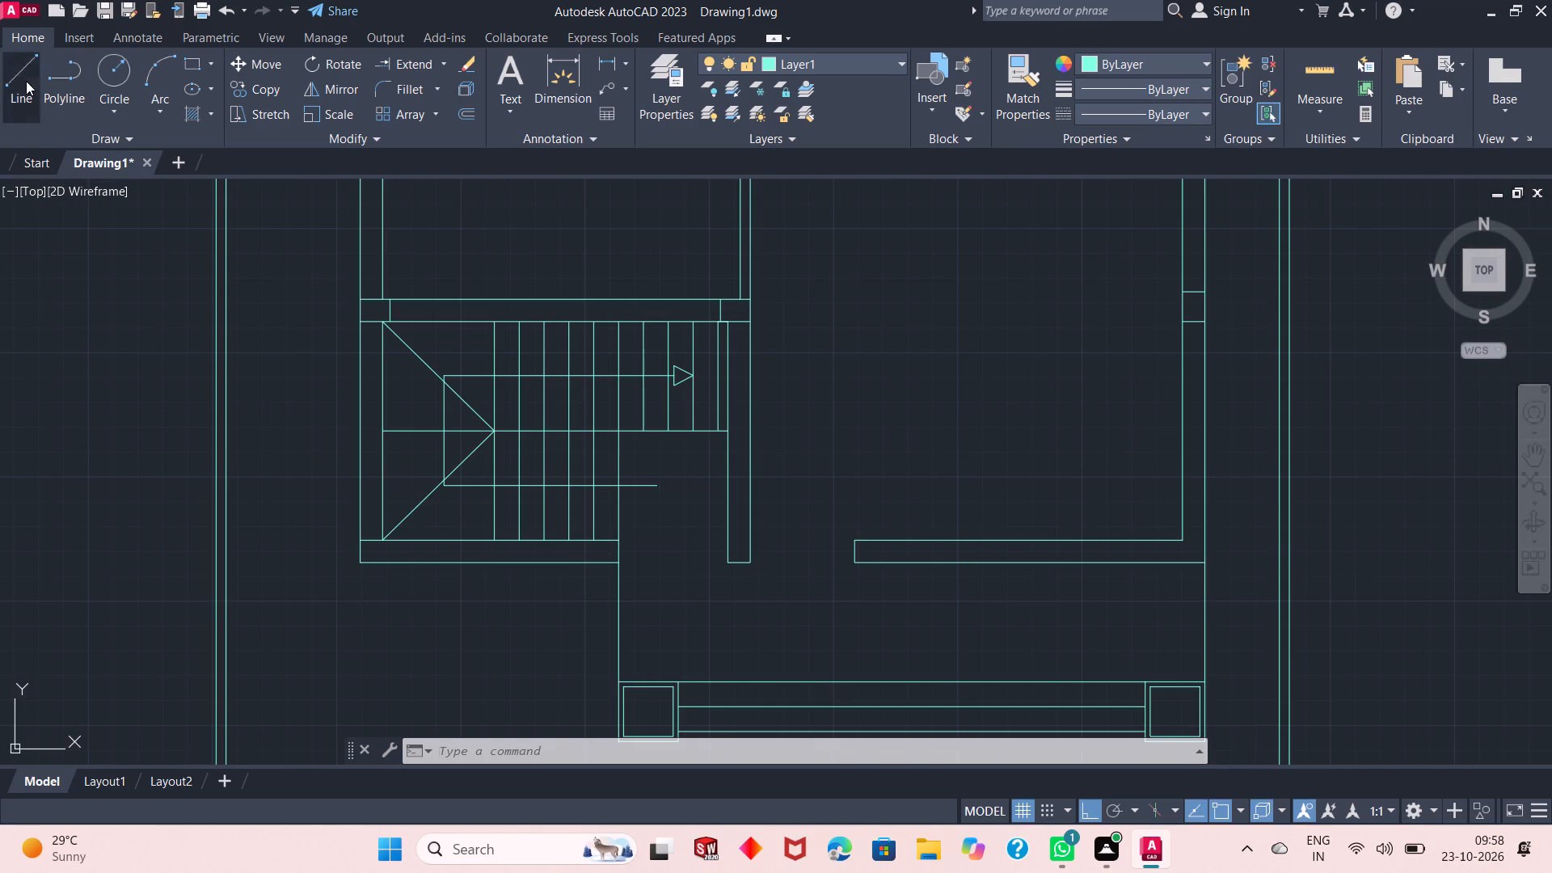
{"action": "left_click", "coordinate": [359, 536]}
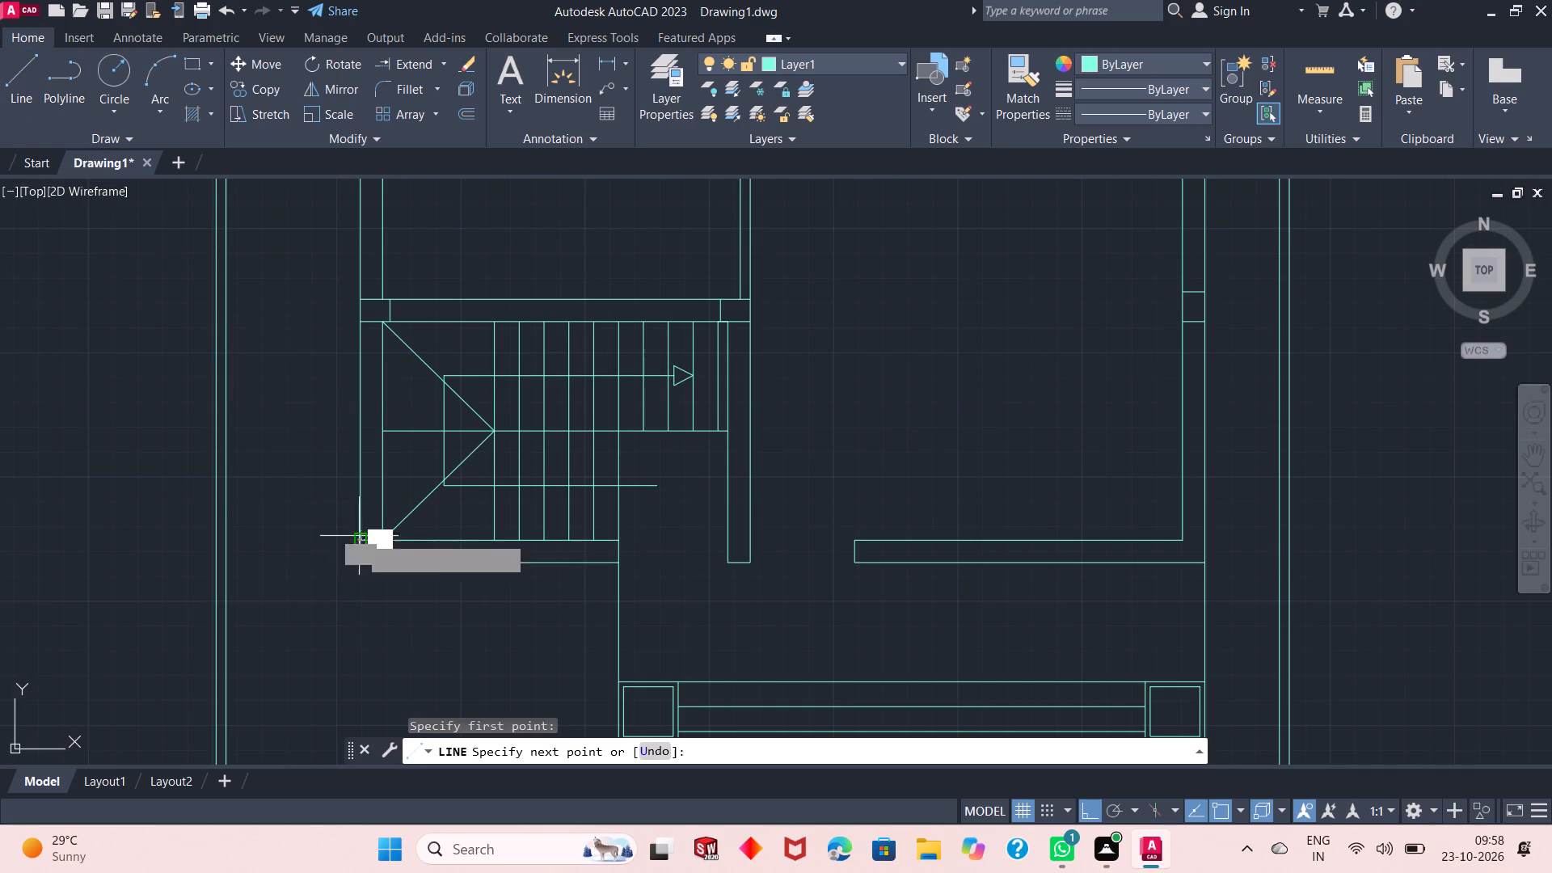
{"action": "type", "text": "1;"}
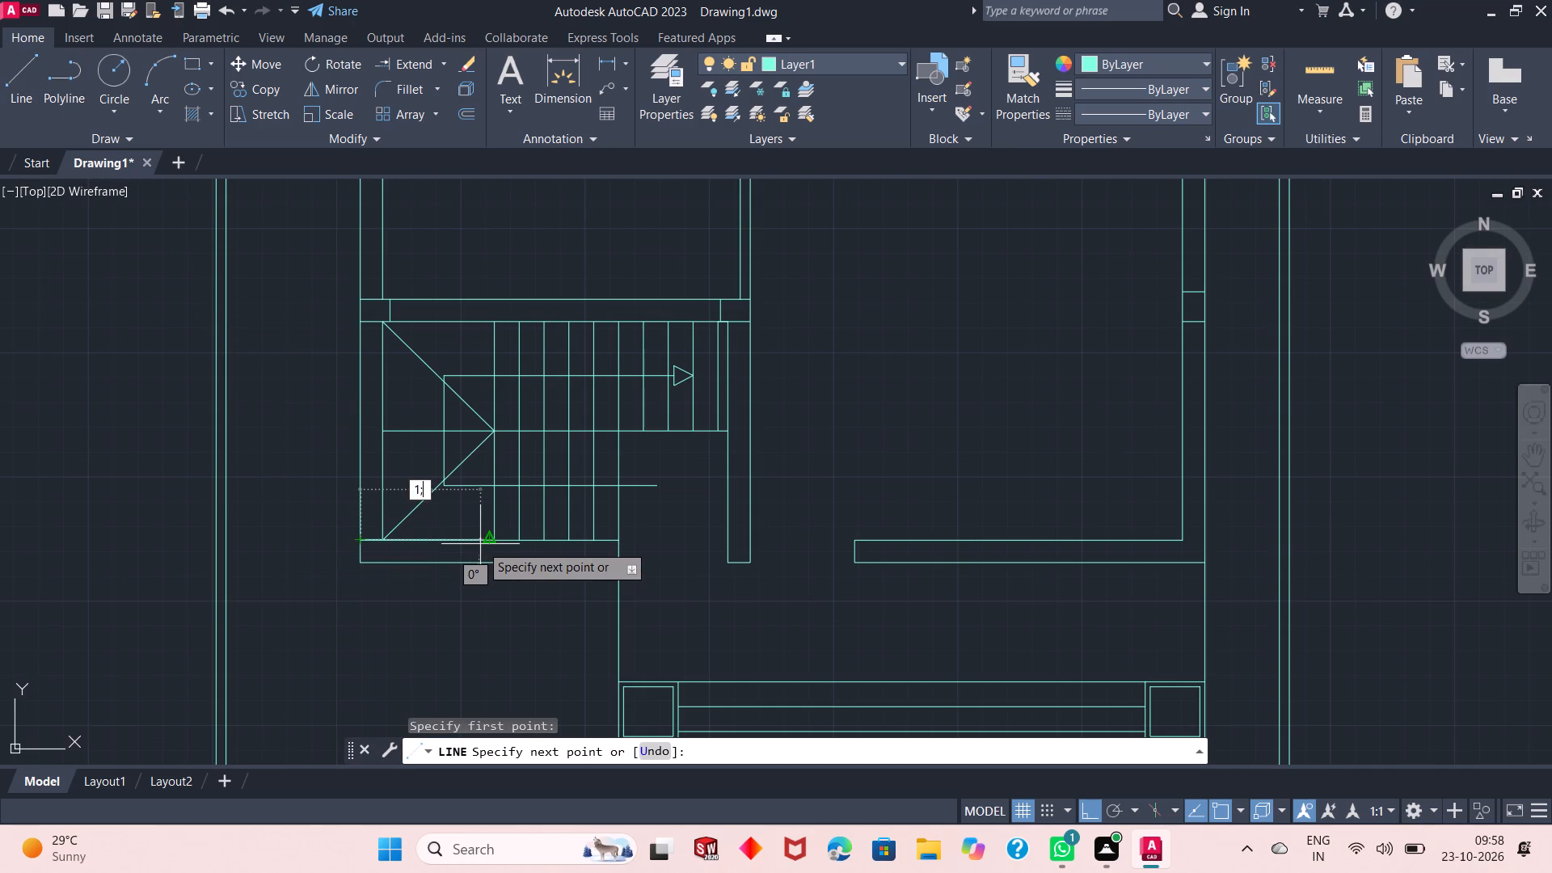
{"action": "key", "text": "BackSpace"}
{"action": "key", "text": "apostrophe"}
{"action": "key", "text": "Return"}
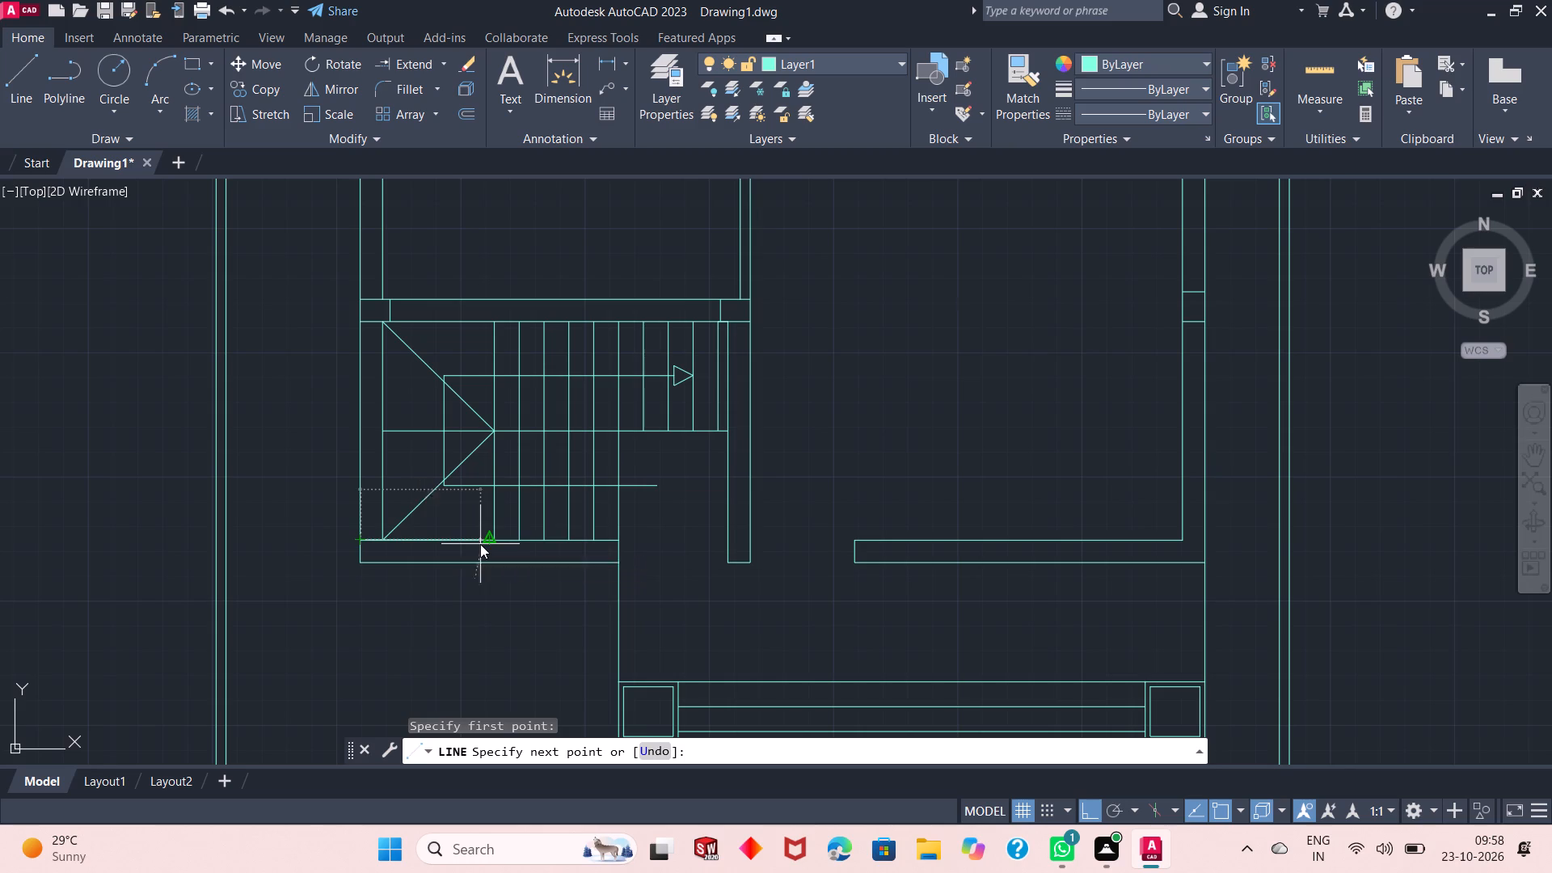
{"action": "left_click", "coordinate": [389, 563]}
{"action": "right_click", "coordinate": [396, 597]}
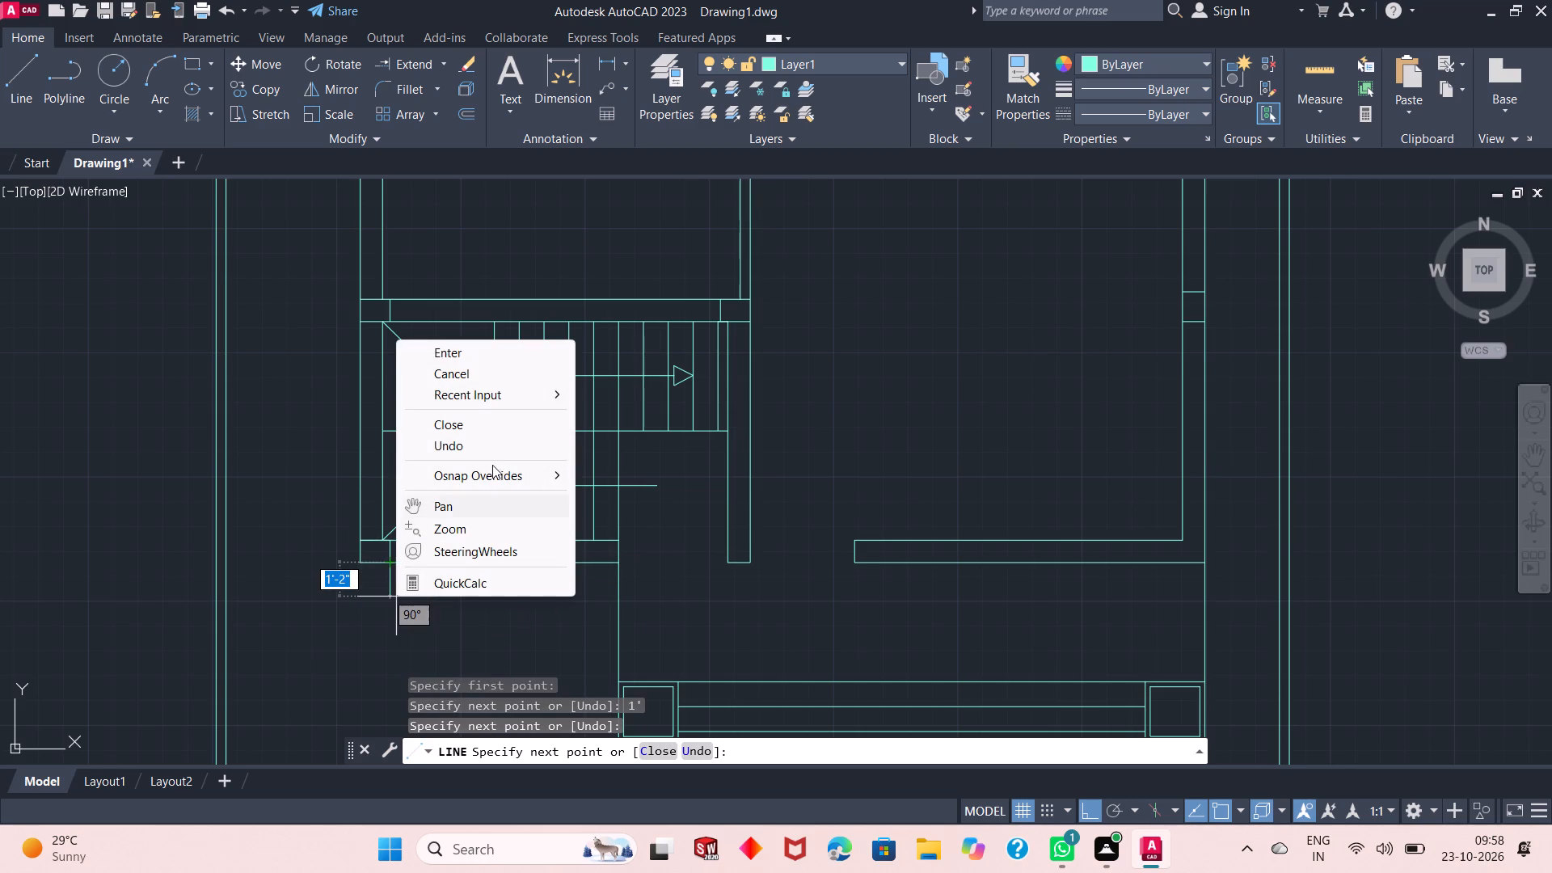
{"action": "left_click", "coordinate": [491, 344]}
Erase the overlapping 1' line on the north face of the staircase's south wall at its west end.
{"action": "scroll", "coordinate": [394, 539], "scroll_direction": "up", "scroll_amount": 1}
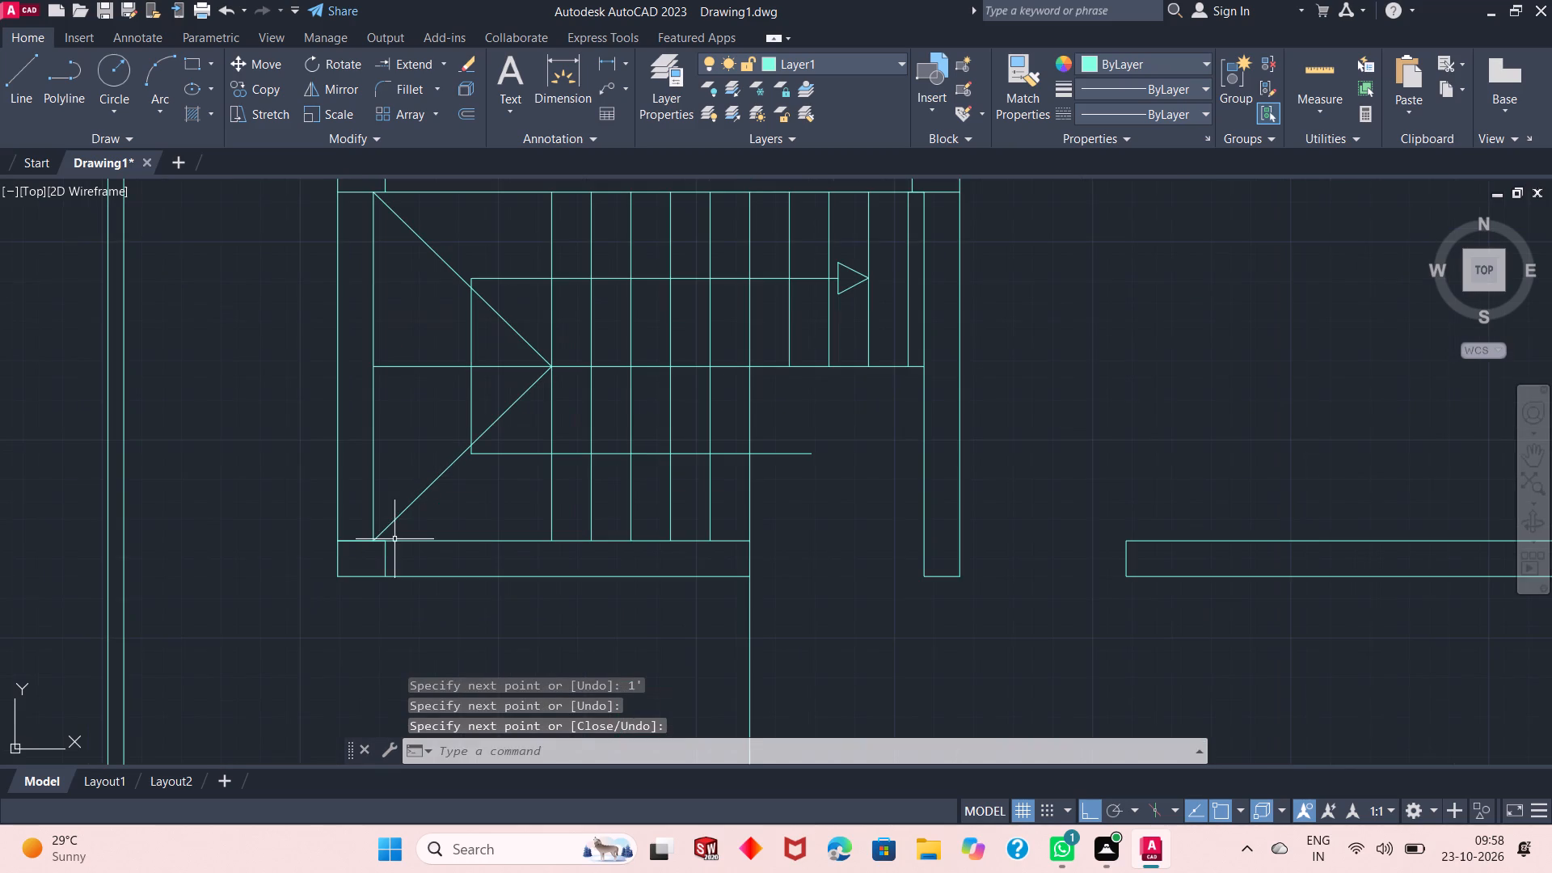
{"action": "left_click", "coordinate": [353, 542]}
{"action": "right_click", "coordinate": [221, 453]}
{"action": "left_click", "coordinate": [289, 430]}
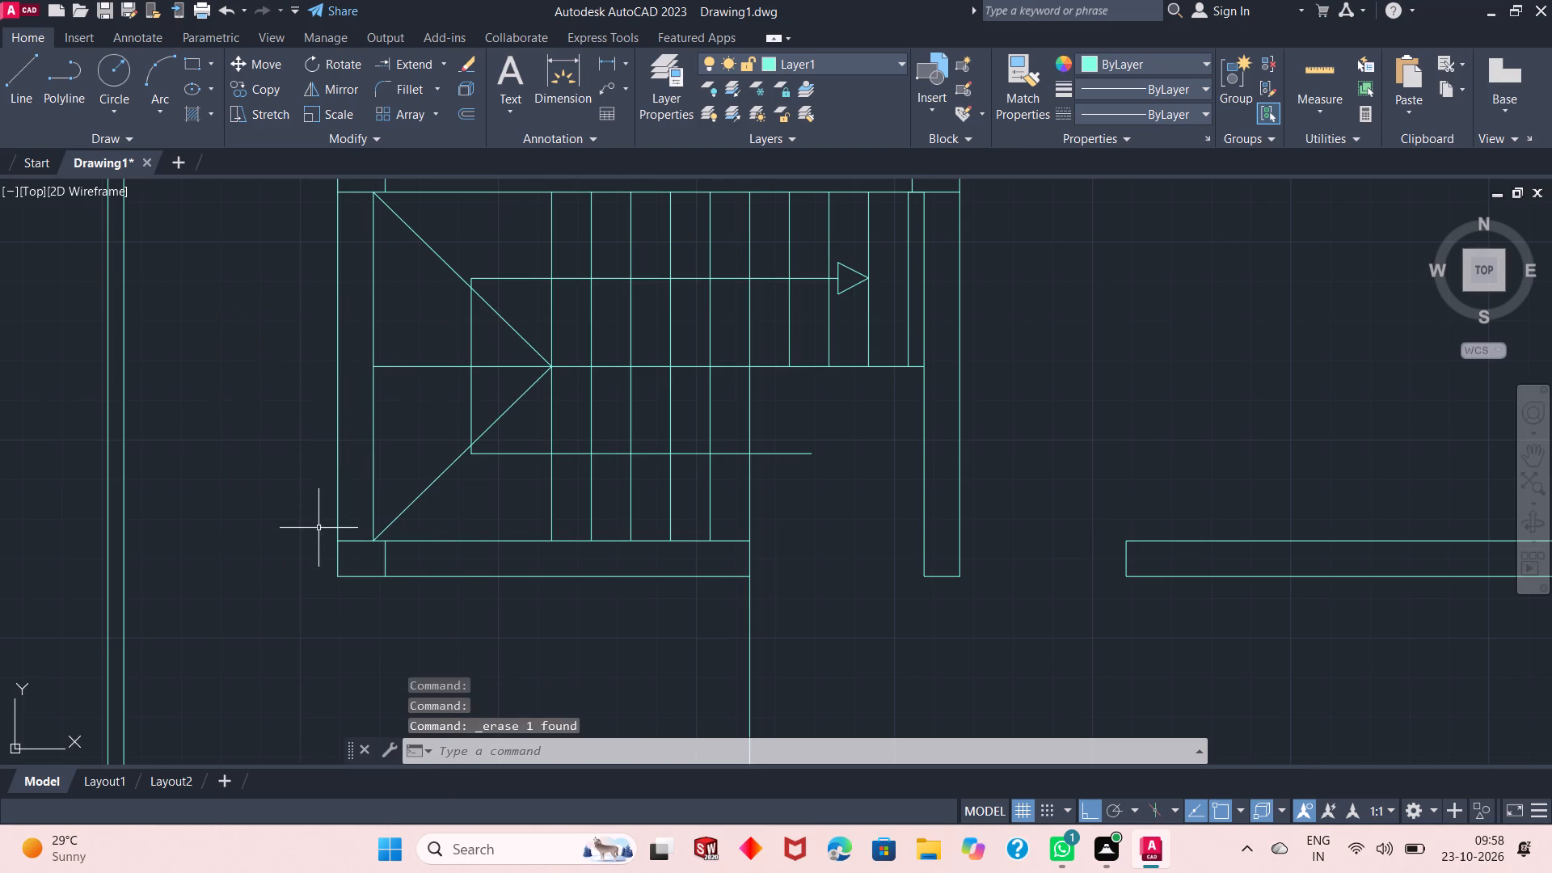
Outline a column at the south end of the staircase's east wall: 1' north along its west face, then east to the opposite face.
{"action": "scroll", "coordinate": [368, 540], "scroll_direction": "down", "scroll_amount": 1}
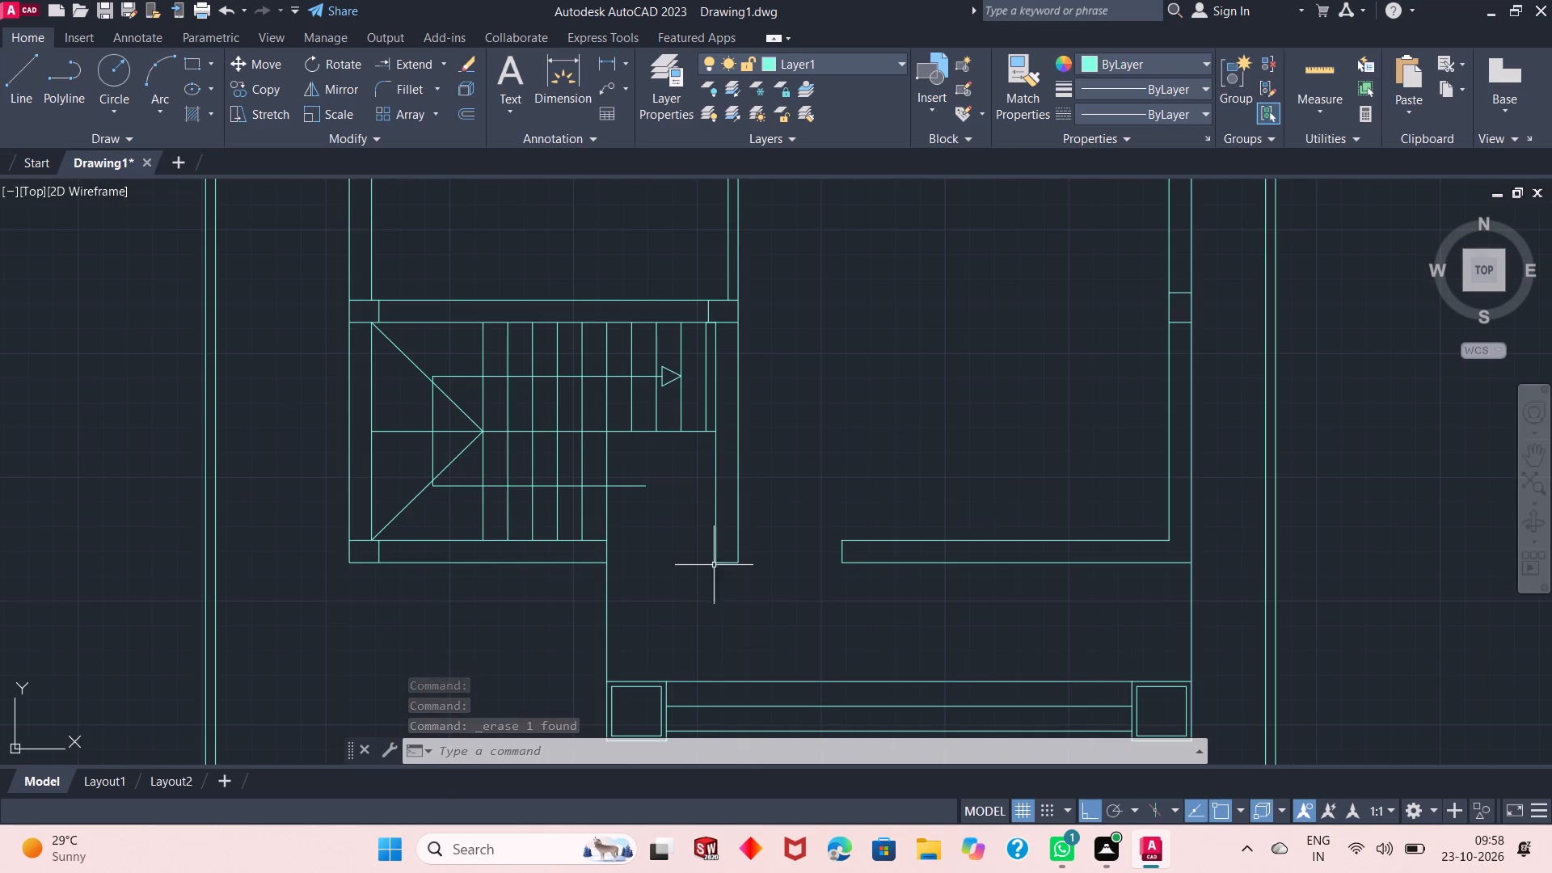
{"action": "scroll", "coordinate": [735, 555], "scroll_direction": "up", "scroll_amount": 1}
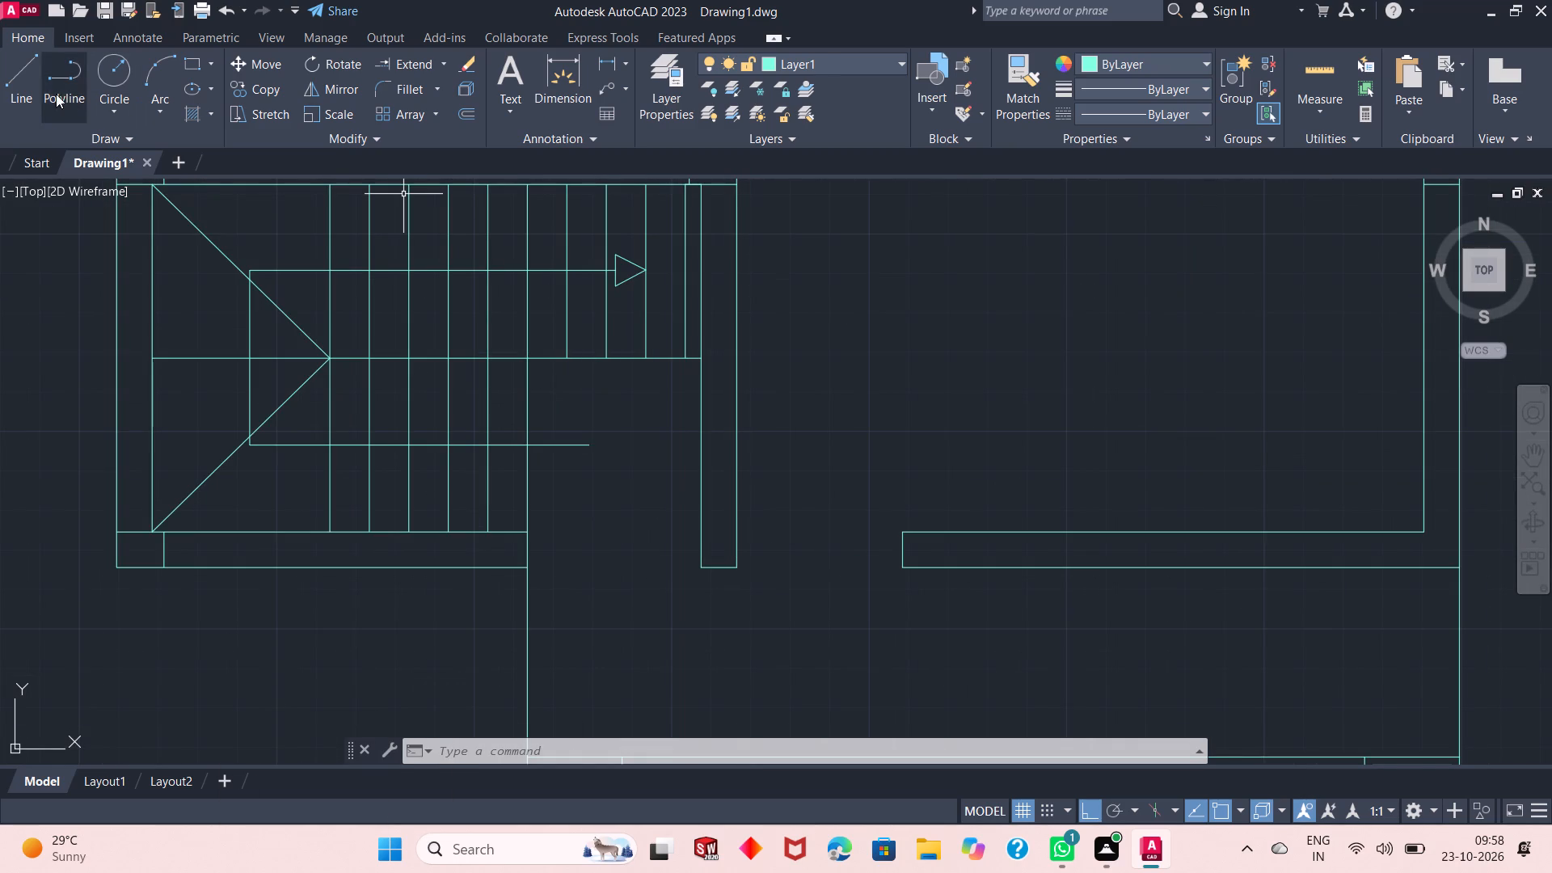
{"action": "left_click", "coordinate": [38, 92]}
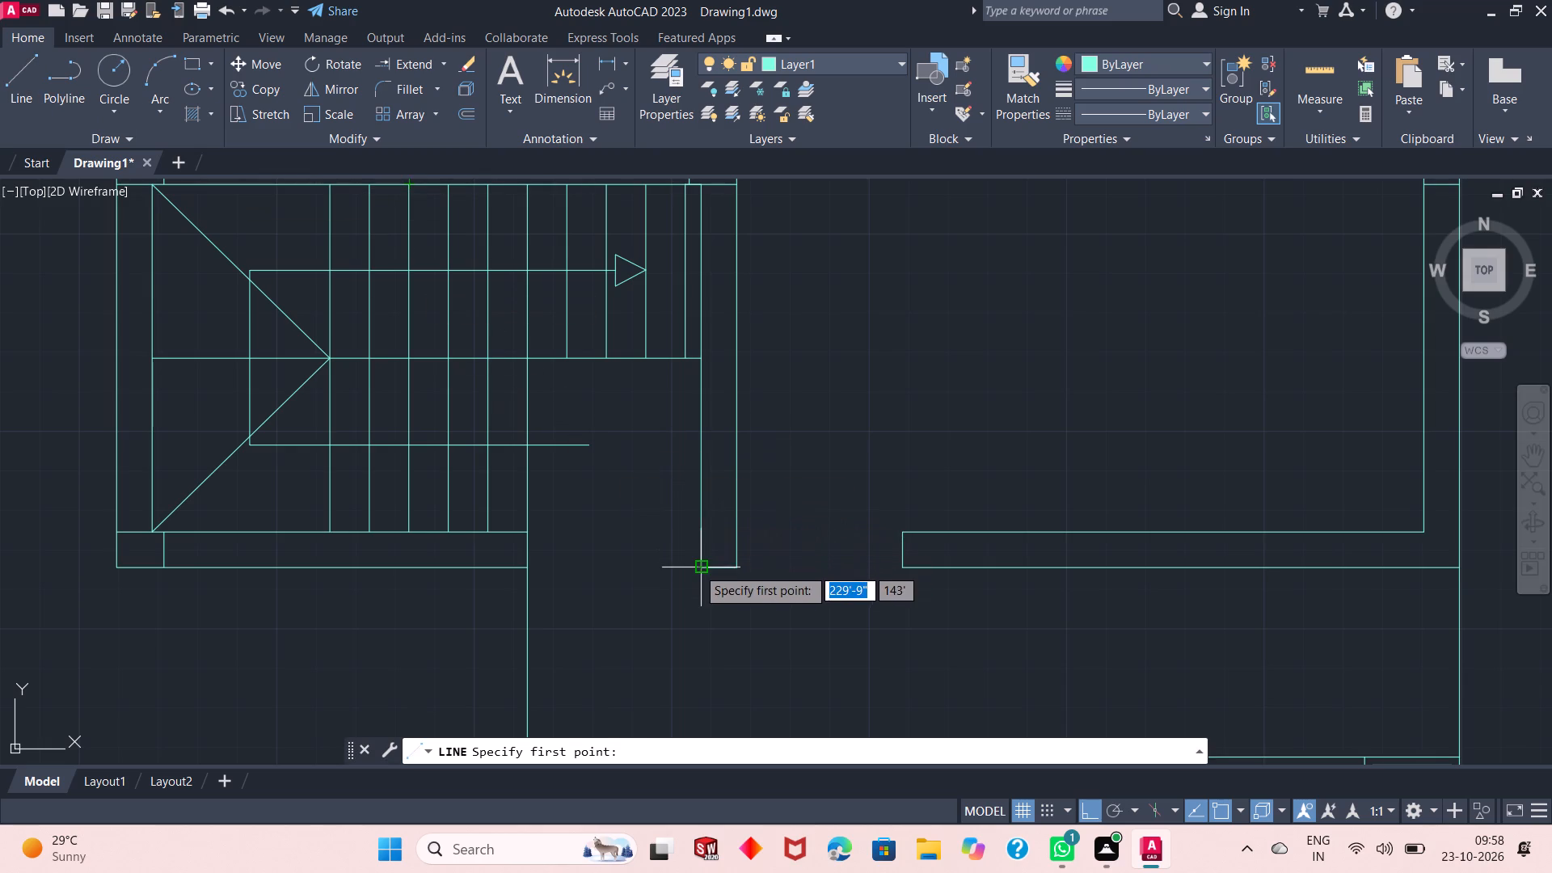
{"action": "left_click", "coordinate": [697, 567]}
{"action": "type", "text": "1'"}
{"action": "key", "text": "Return"}
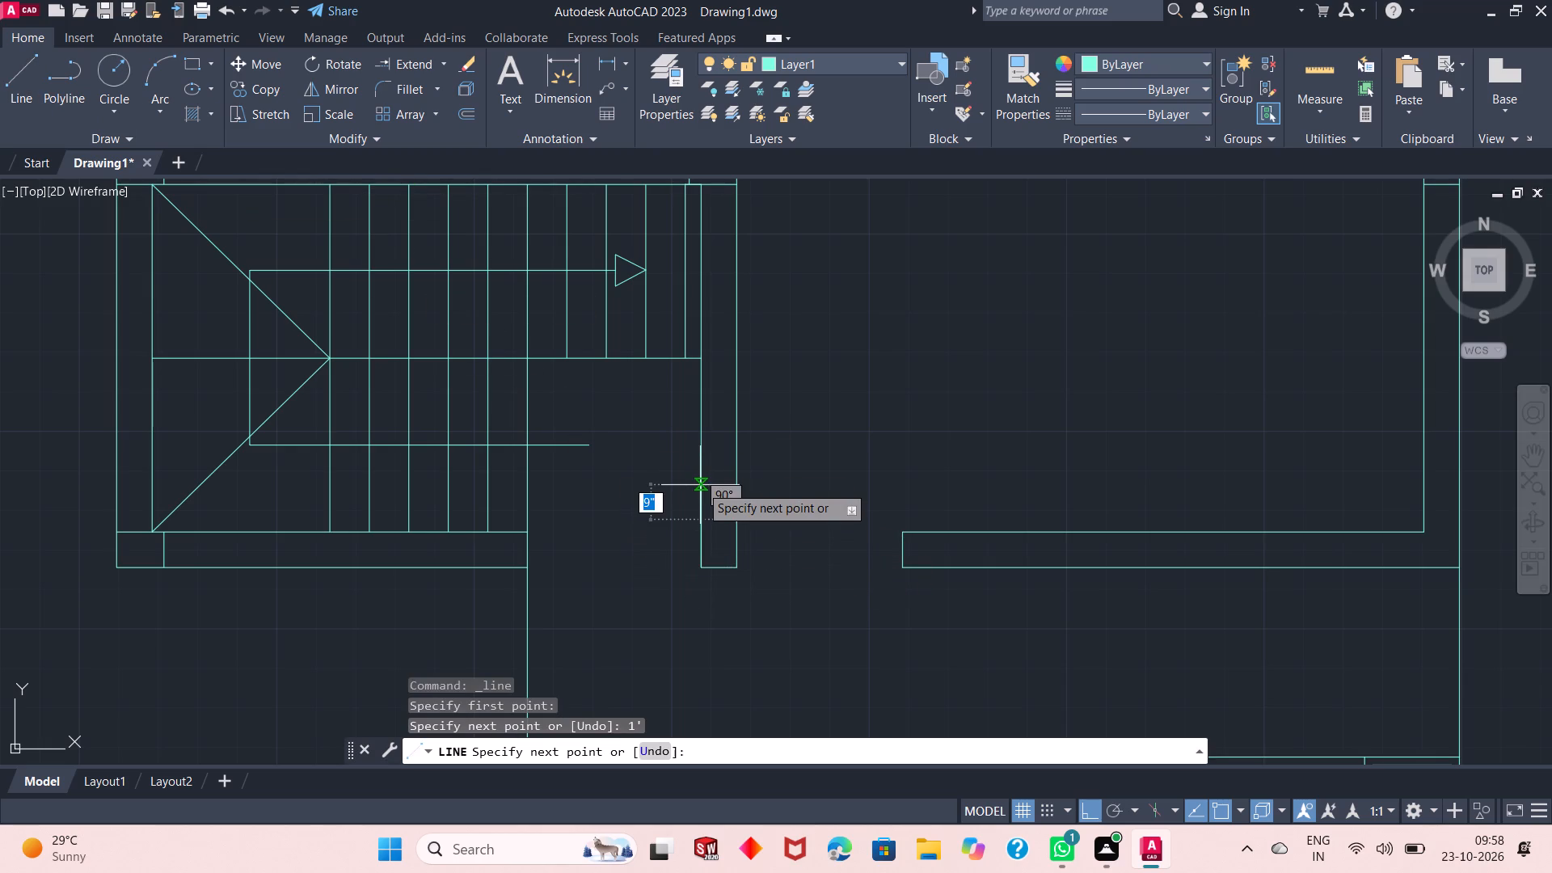
{"action": "left_click", "coordinate": [733, 521]}
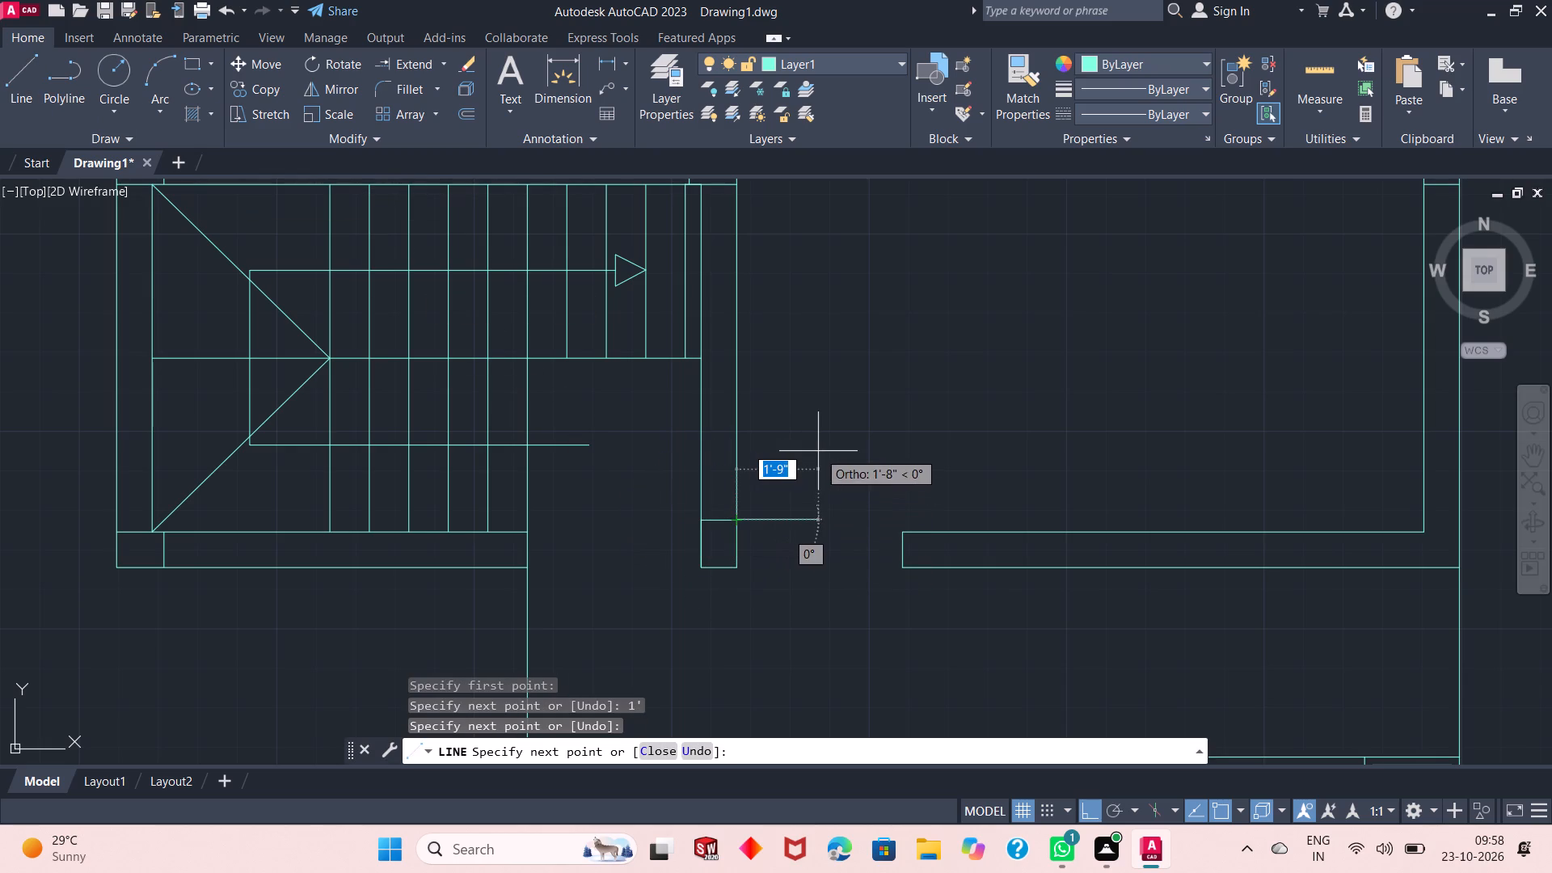
{"action": "right_click", "coordinate": [818, 451]}
{"action": "left_click", "coordinate": [854, 466]}
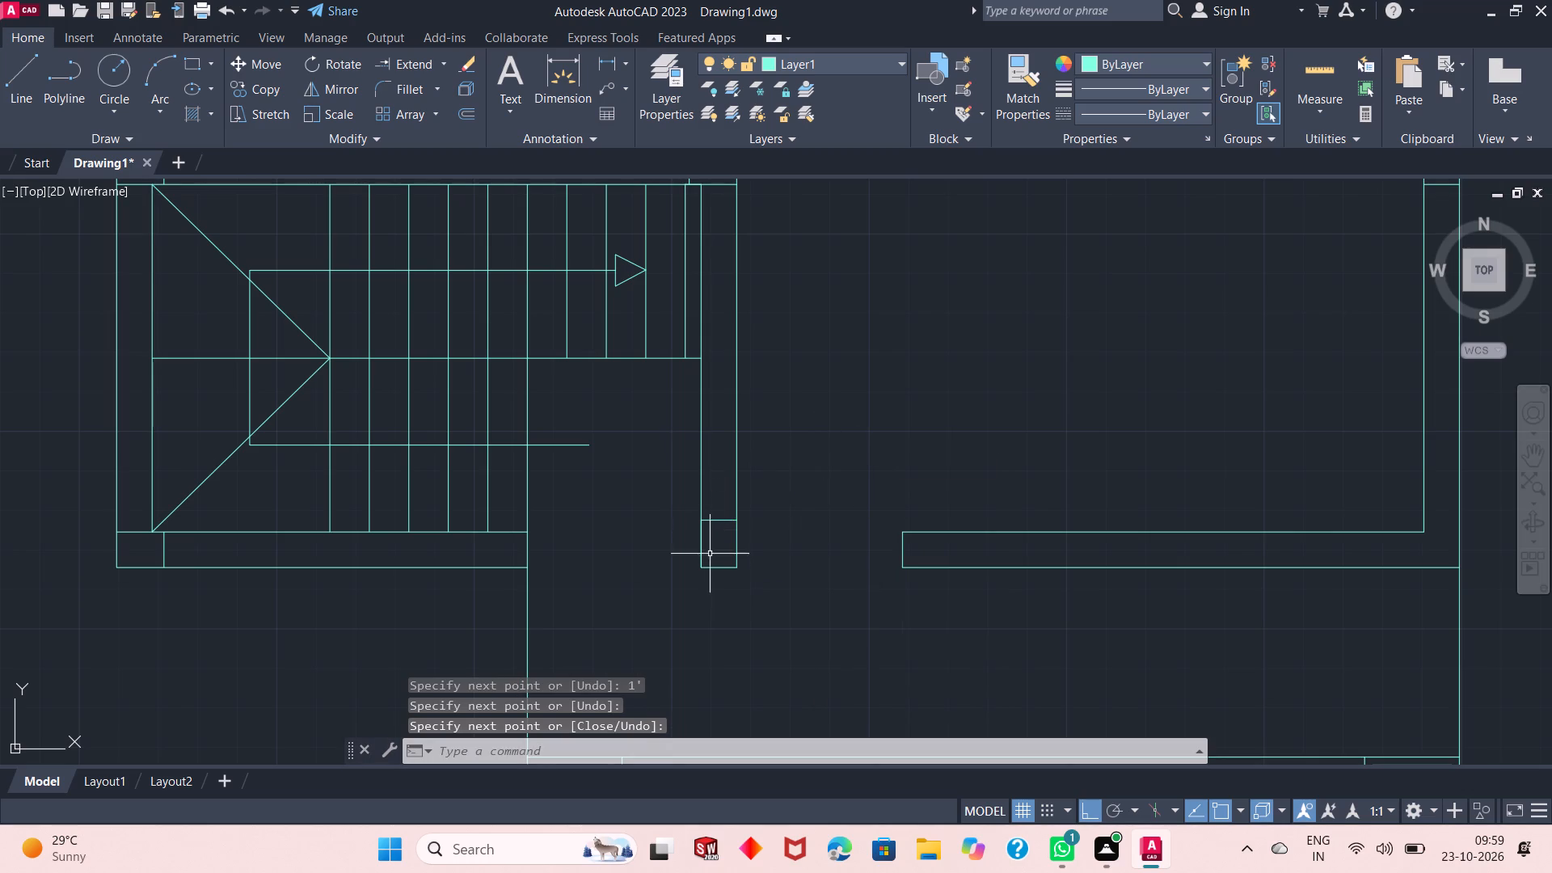
Erase the overlapping 1' line on the west face of the staircase's east wall at its south end.
{"action": "left_click", "coordinate": [702, 549]}
{"action": "right_click", "coordinate": [800, 429]}
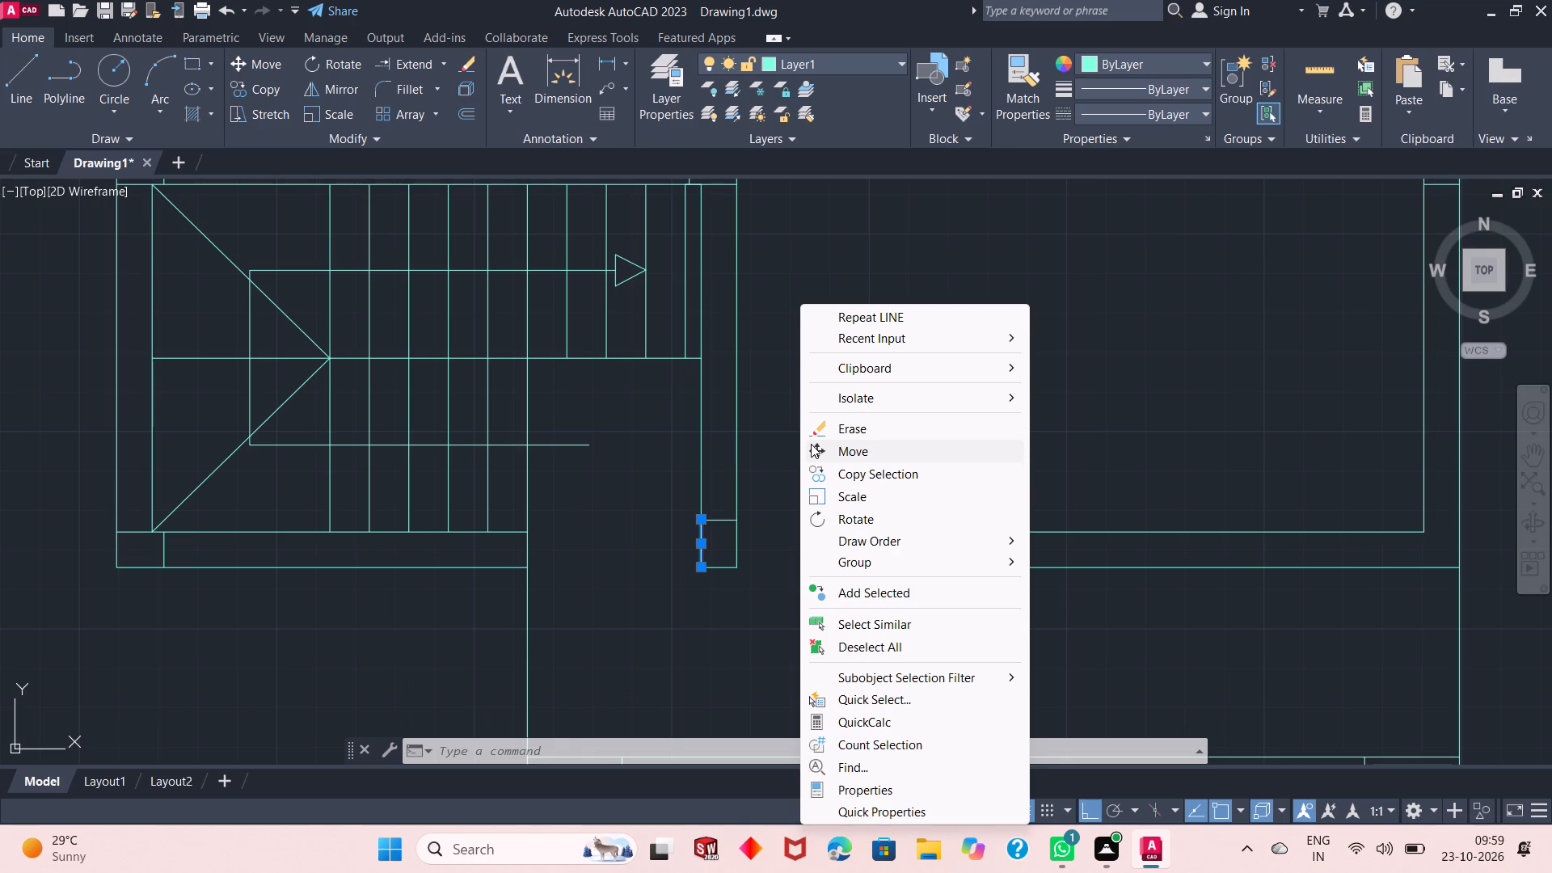
{"action": "left_click", "coordinate": [831, 428]}
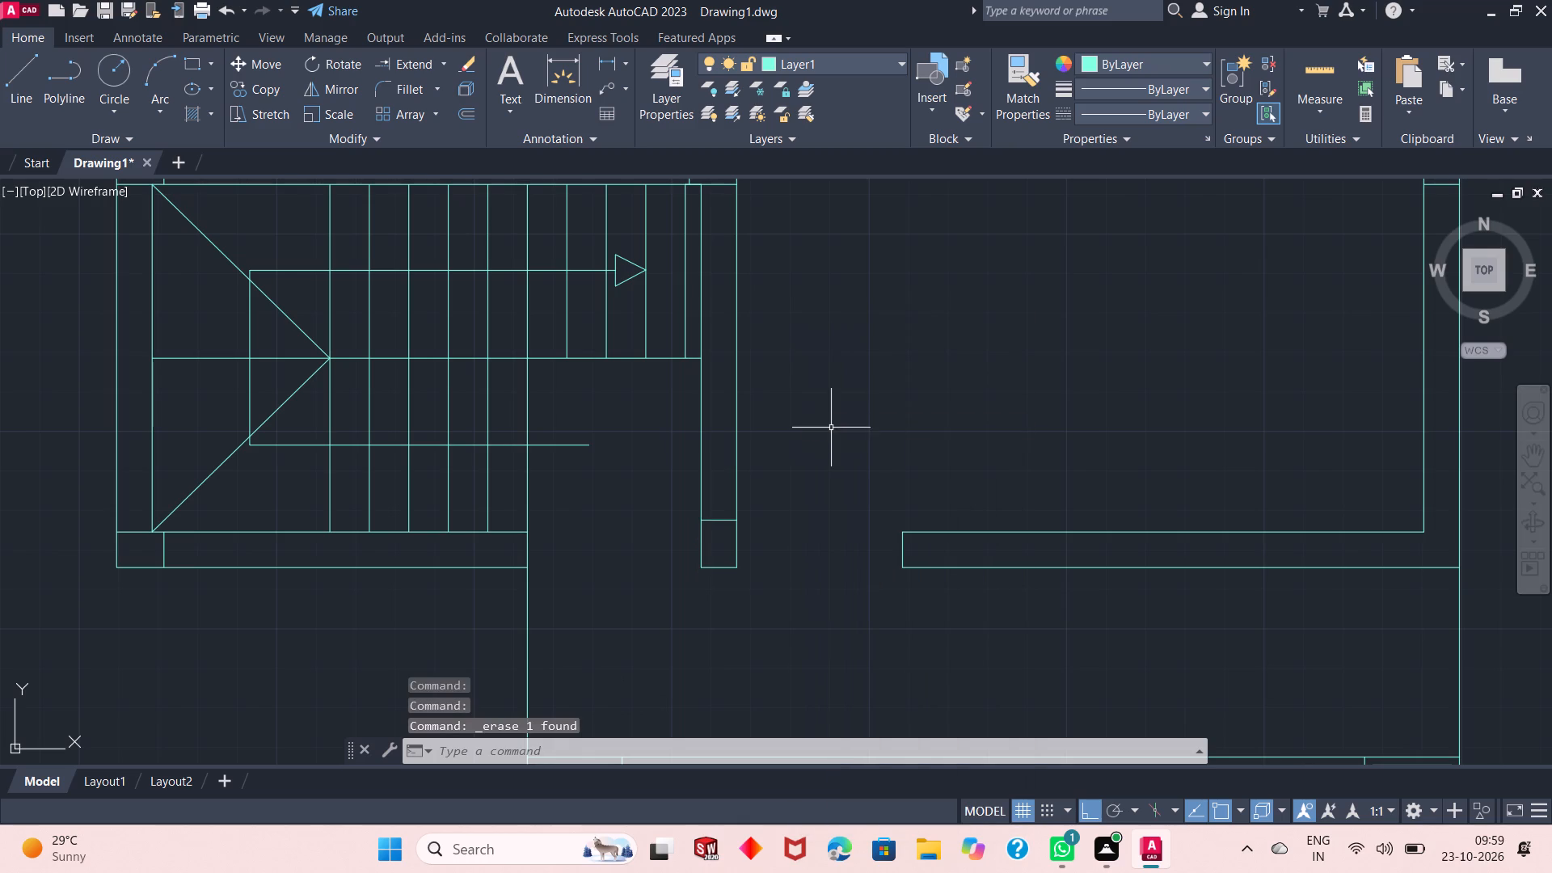
Outline a column at the house's southeast corner: 1' west along the south wall's outer face, then north to its inner face.
{"action": "scroll", "coordinate": [626, 454], "scroll_direction": "down", "scroll_amount": 1}
{"action": "scroll", "coordinate": [782, 485], "scroll_direction": "down", "scroll_amount": 1}
{"action": "scroll", "coordinate": [1011, 504], "scroll_direction": "up", "scroll_amount": 1}
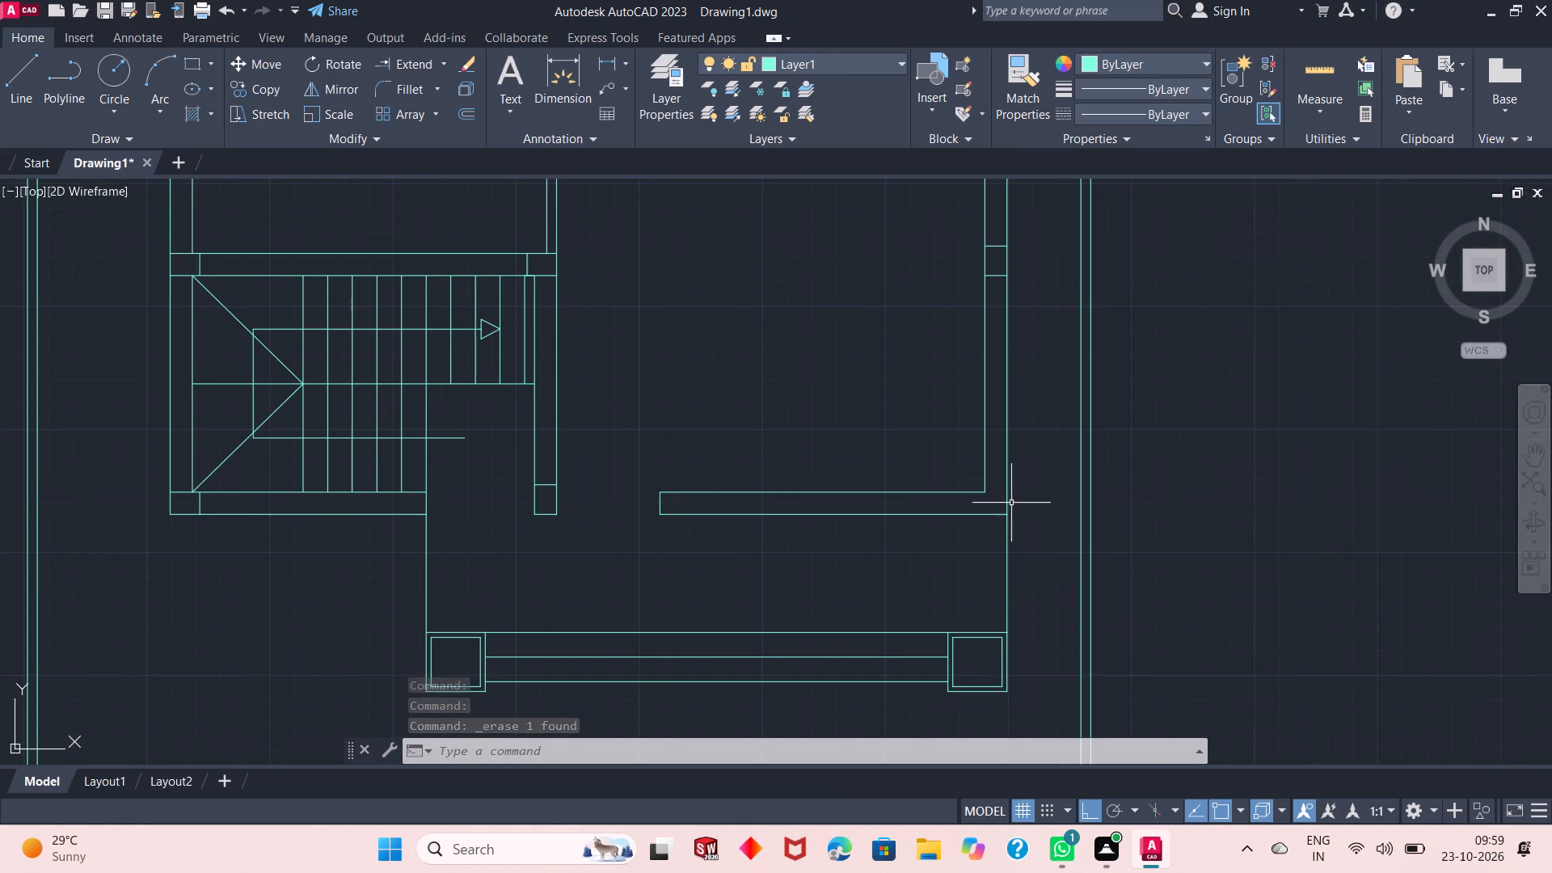
{"action": "left_click", "coordinate": [7, 84]}
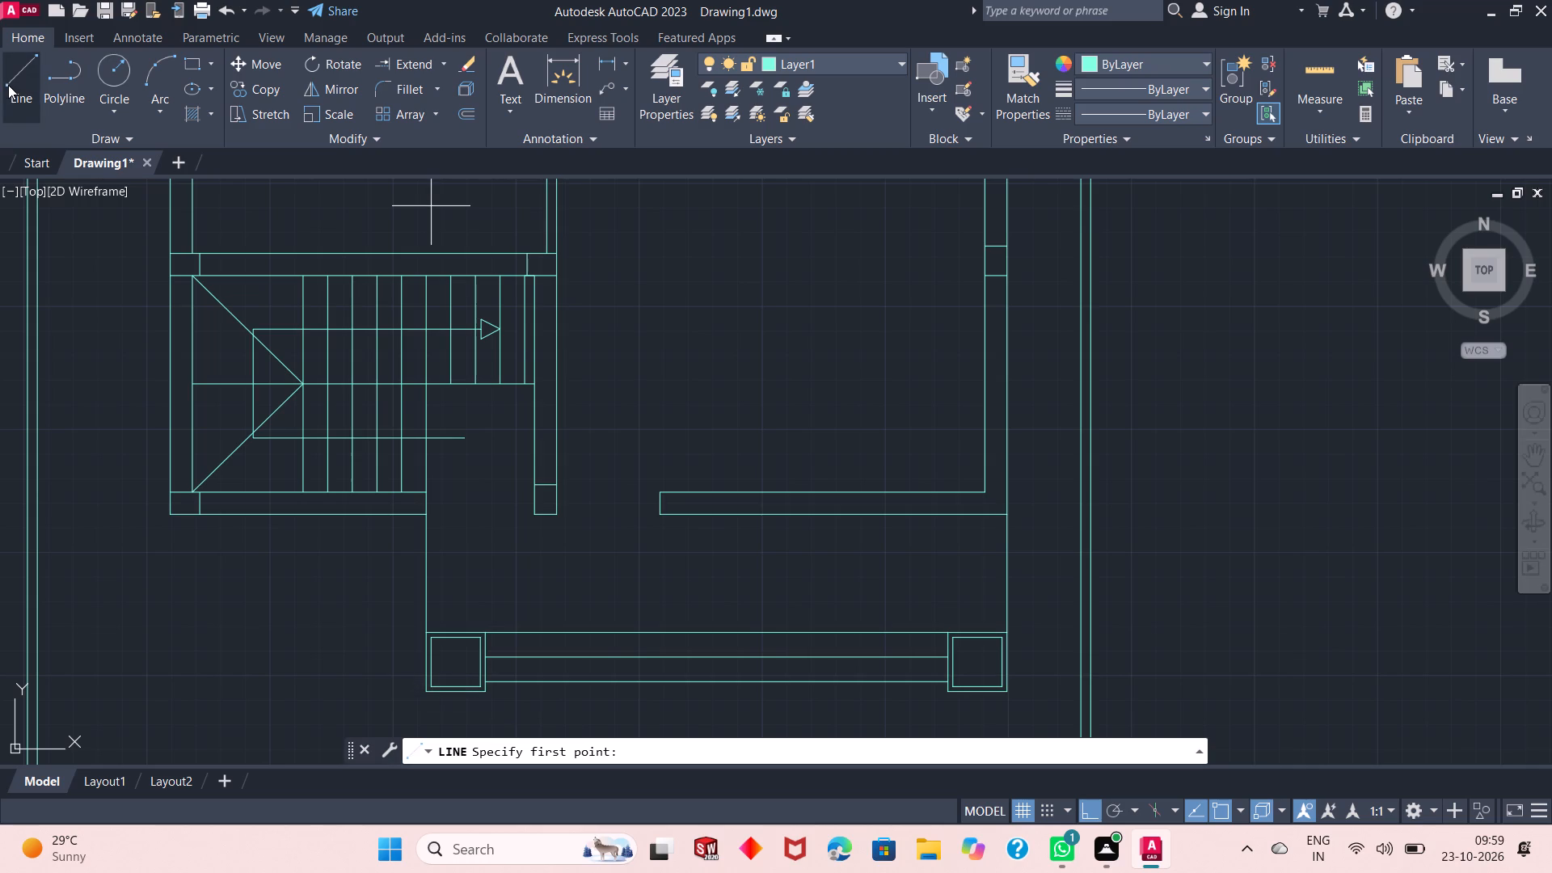
{"action": "left_click", "coordinate": [1008, 515]}
{"action": "type", "text": "1'"}
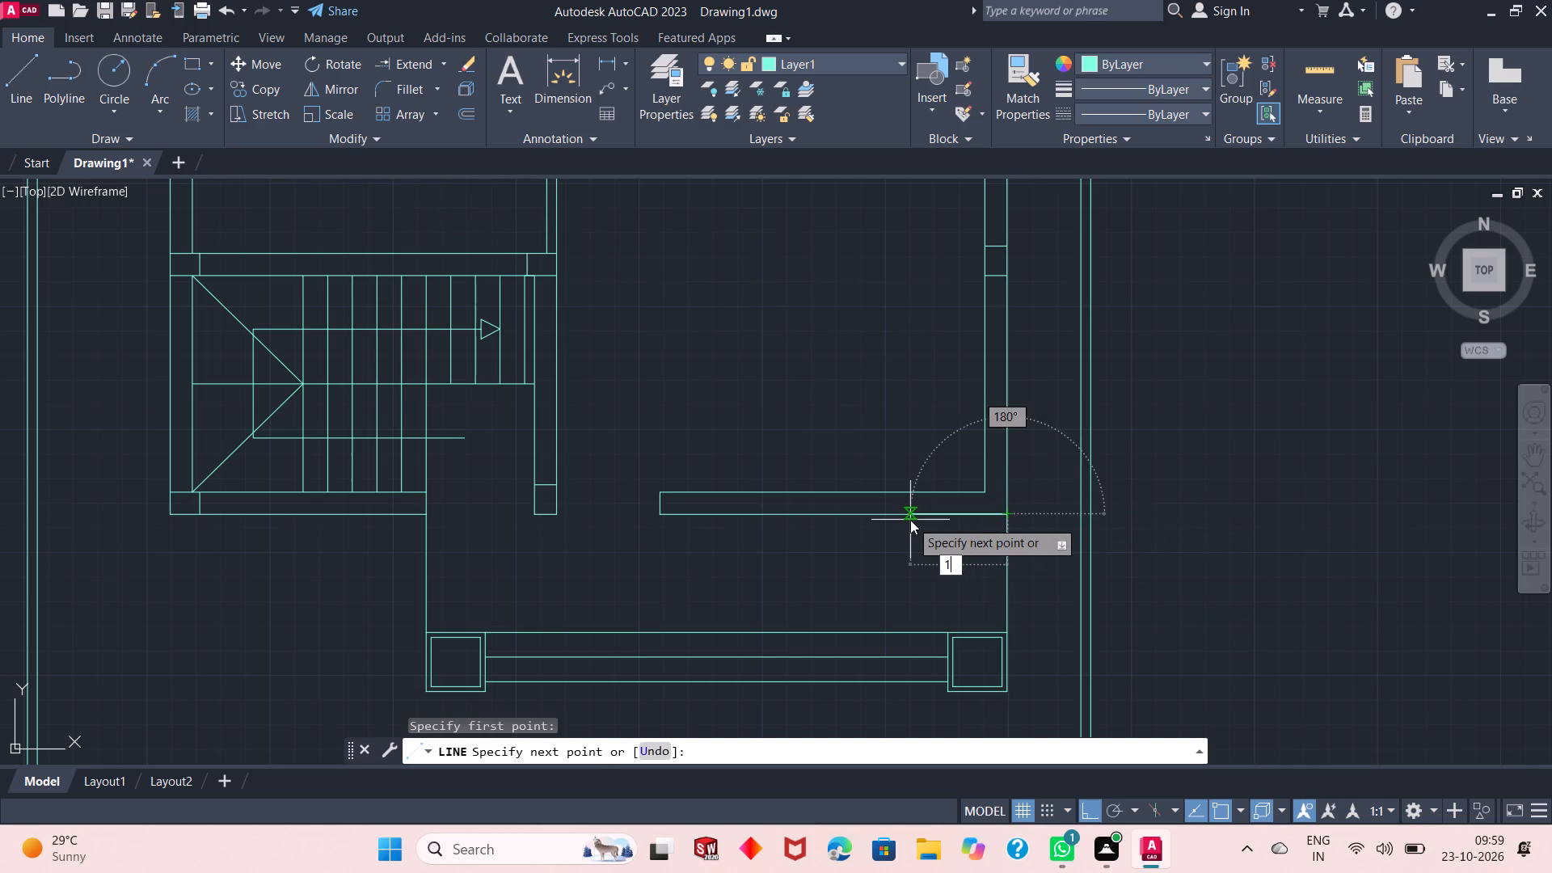
{"action": "key", "text": "Return"}
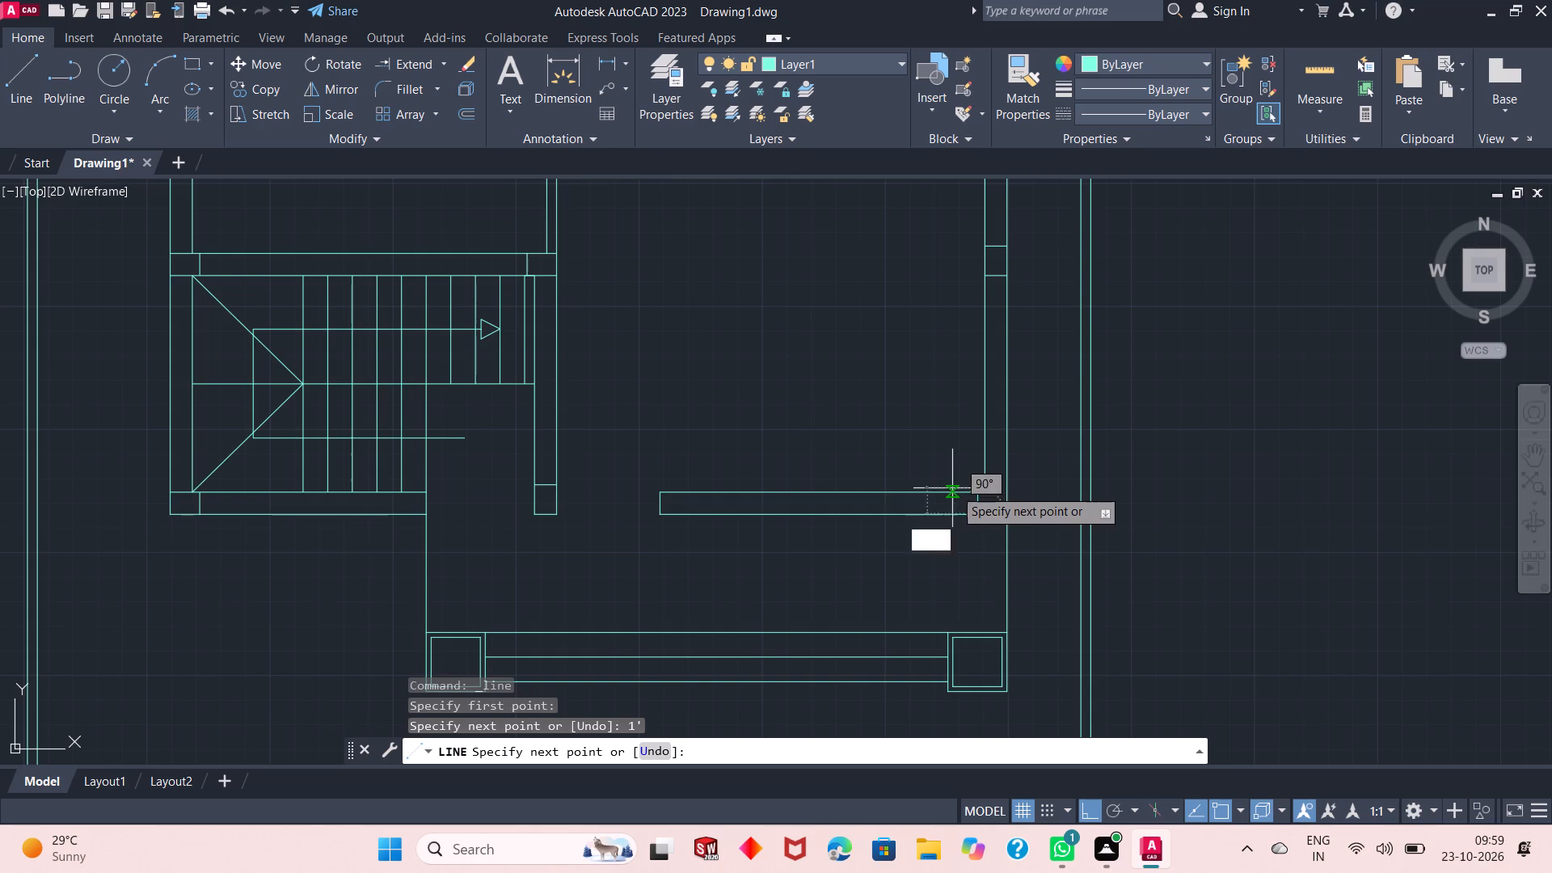
{"action": "scroll", "coordinate": [958, 487], "scroll_direction": "up", "scroll_amount": 4}
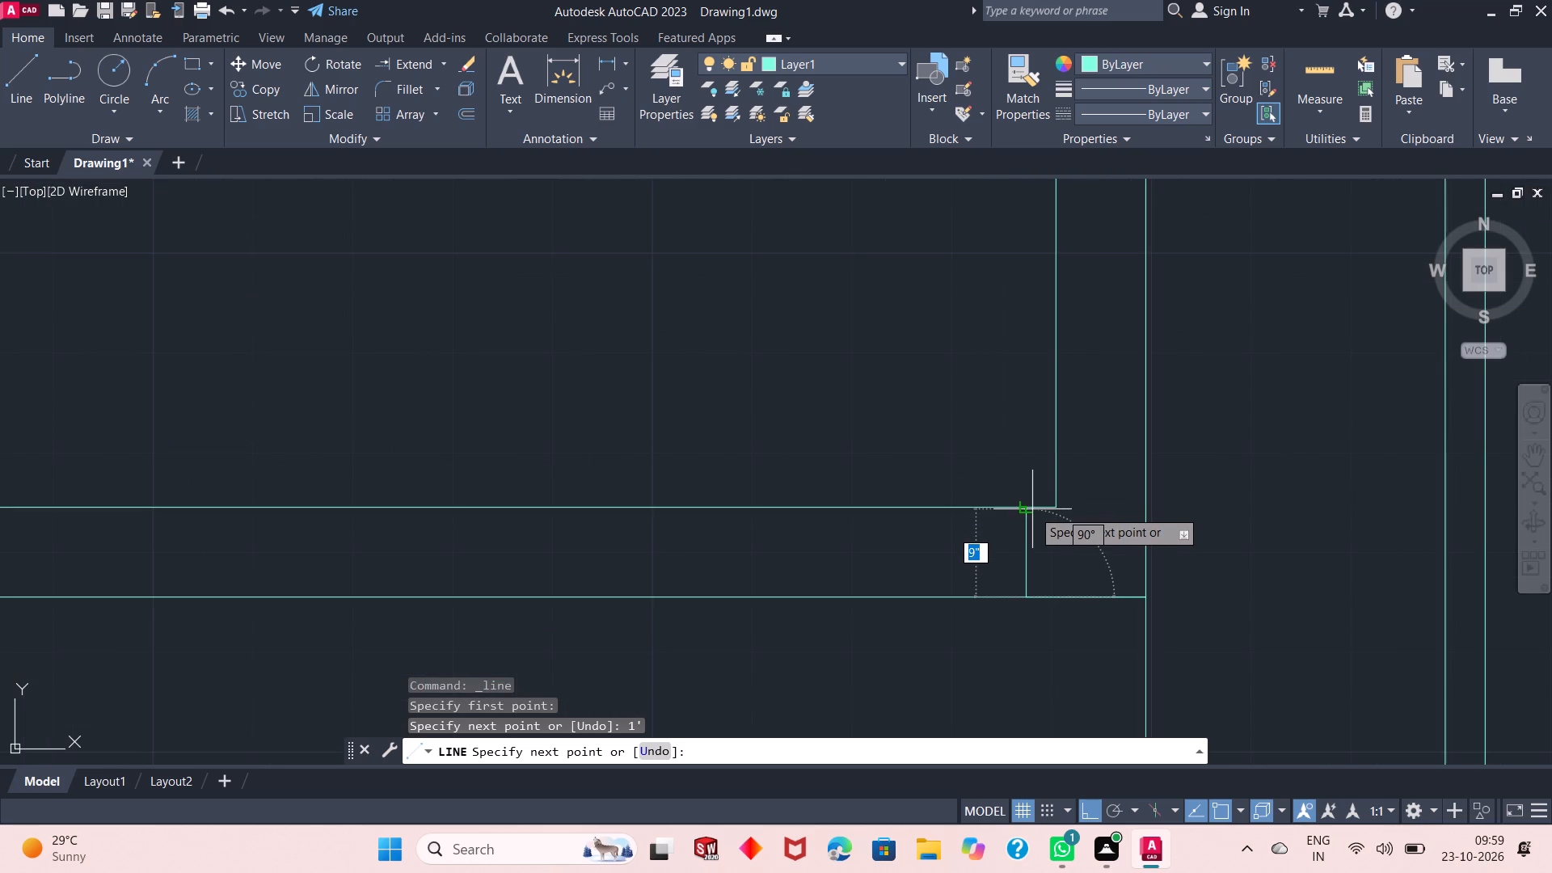
{"action": "left_click", "coordinate": [1021, 509]}
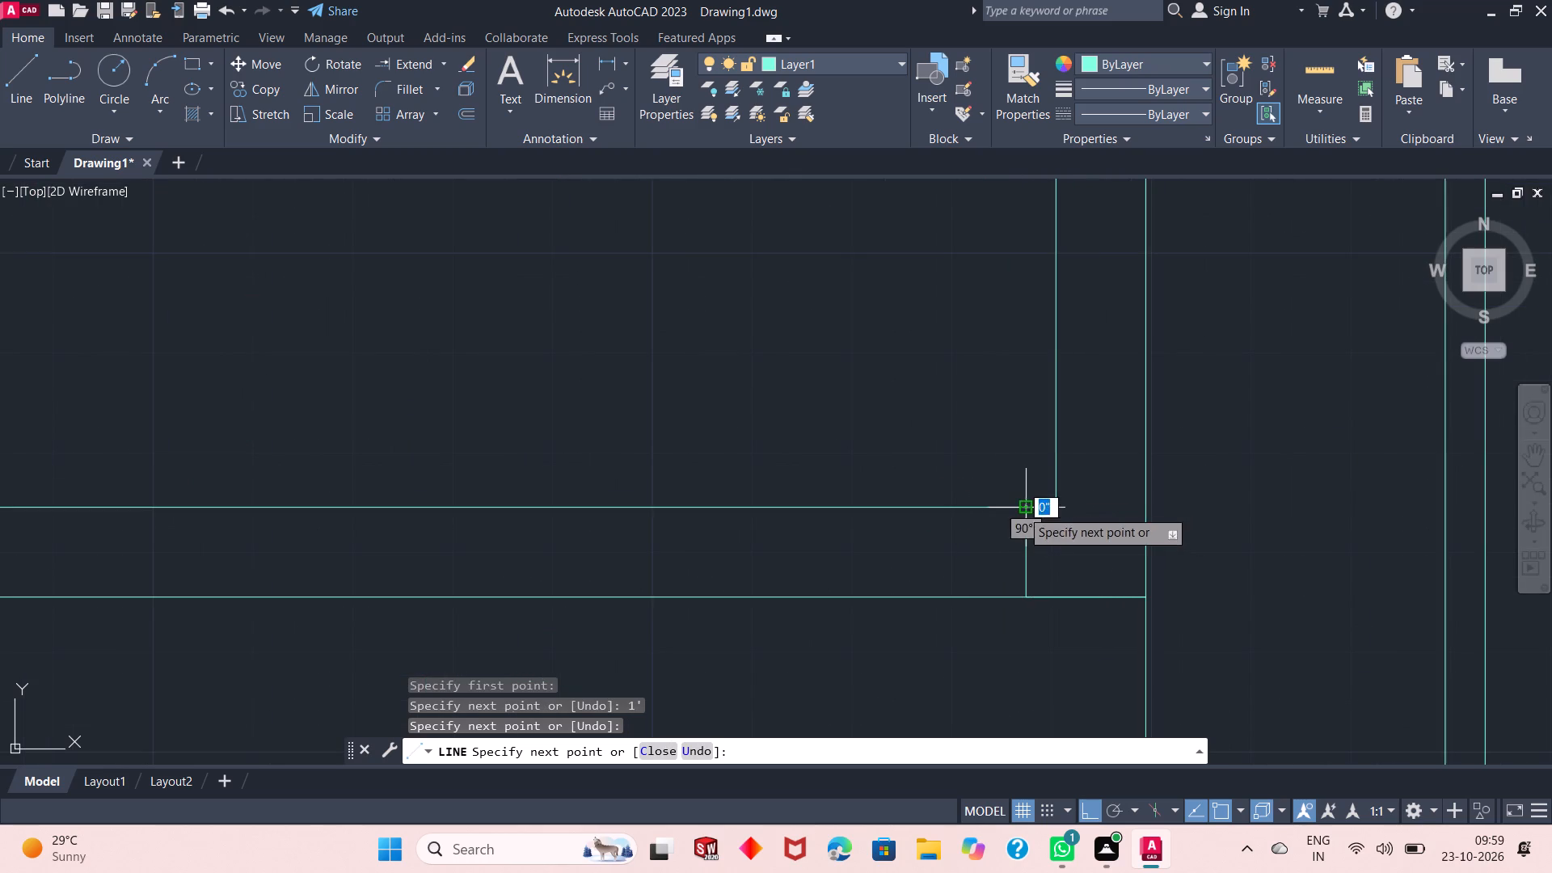
{"action": "right_click", "coordinate": [976, 378]}
{"action": "left_click", "coordinate": [1009, 390]}
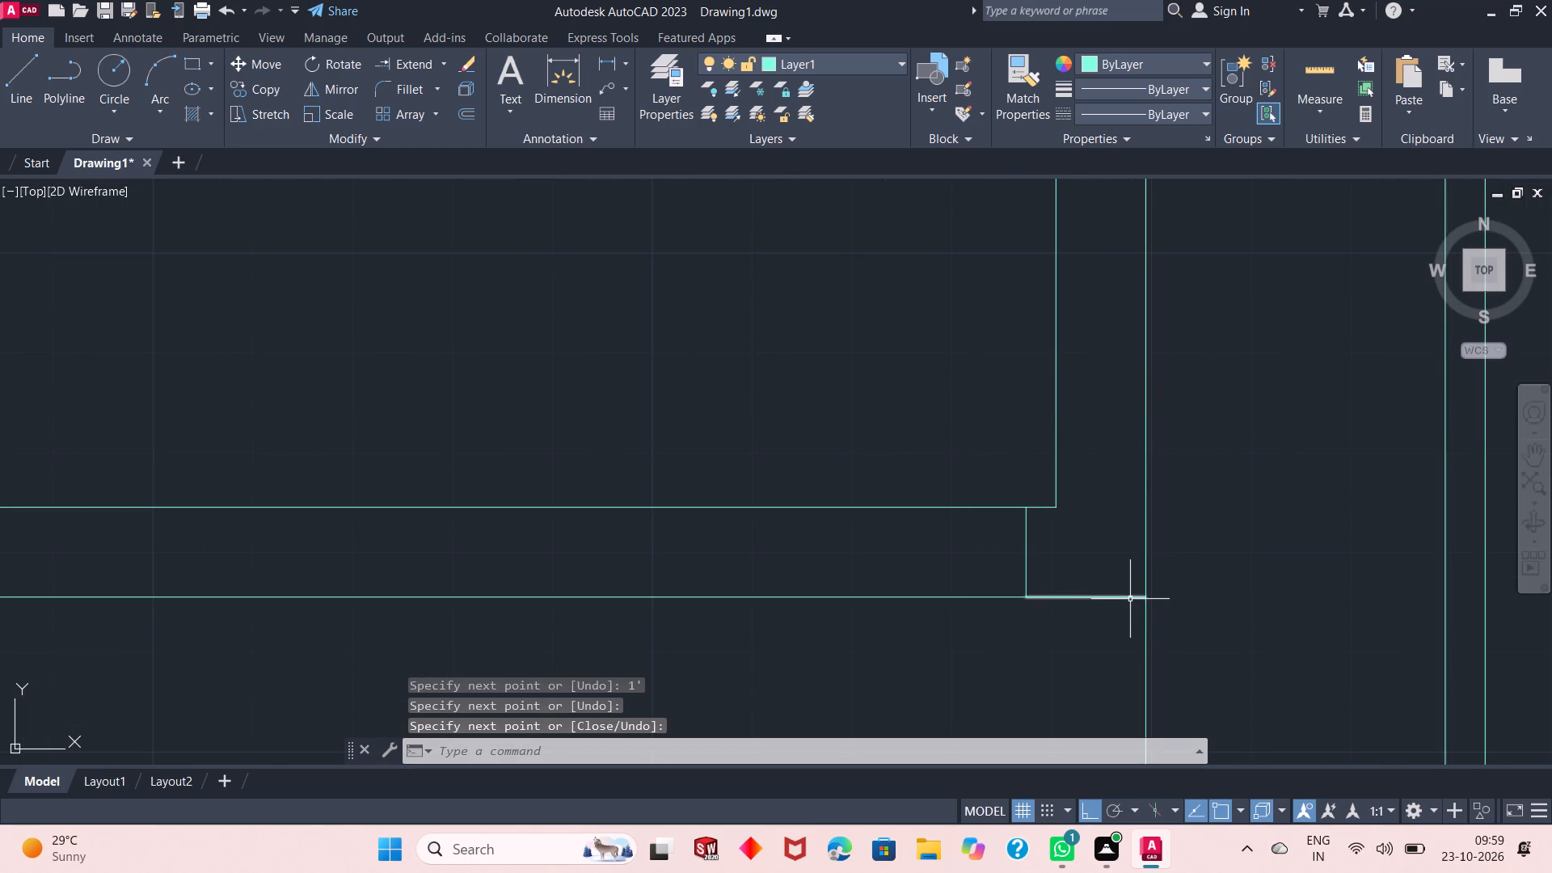
Erase the overlapping 1' line on the south wall's outer face at the southeast corner.
{"action": "left_click", "coordinate": [1128, 599]}
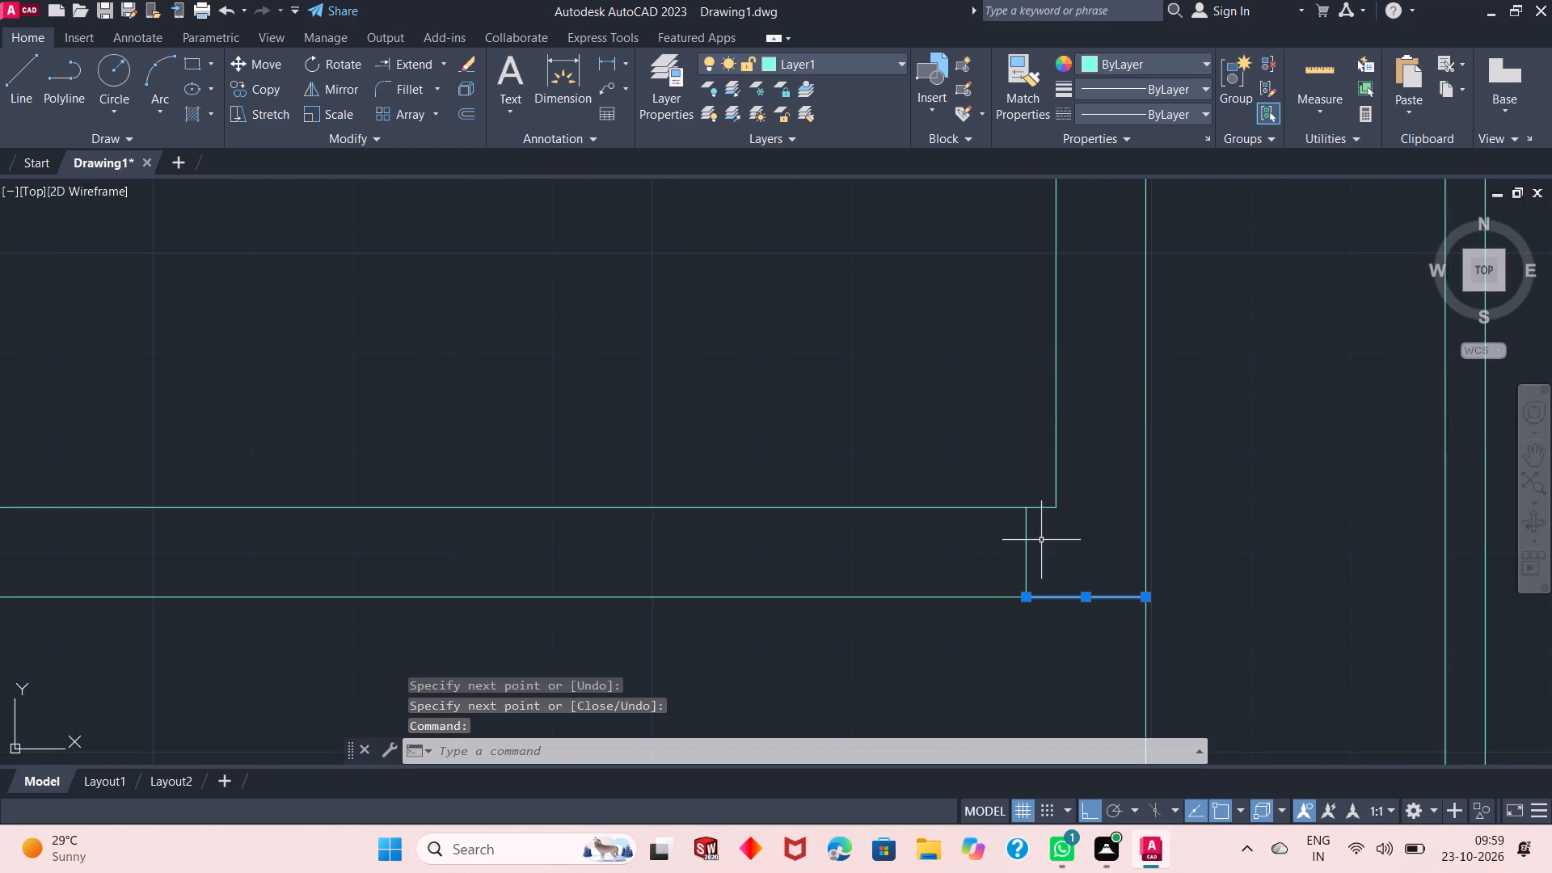
{"action": "right_click", "coordinate": [567, 277]}
{"action": "left_click", "coordinate": [661, 402]}
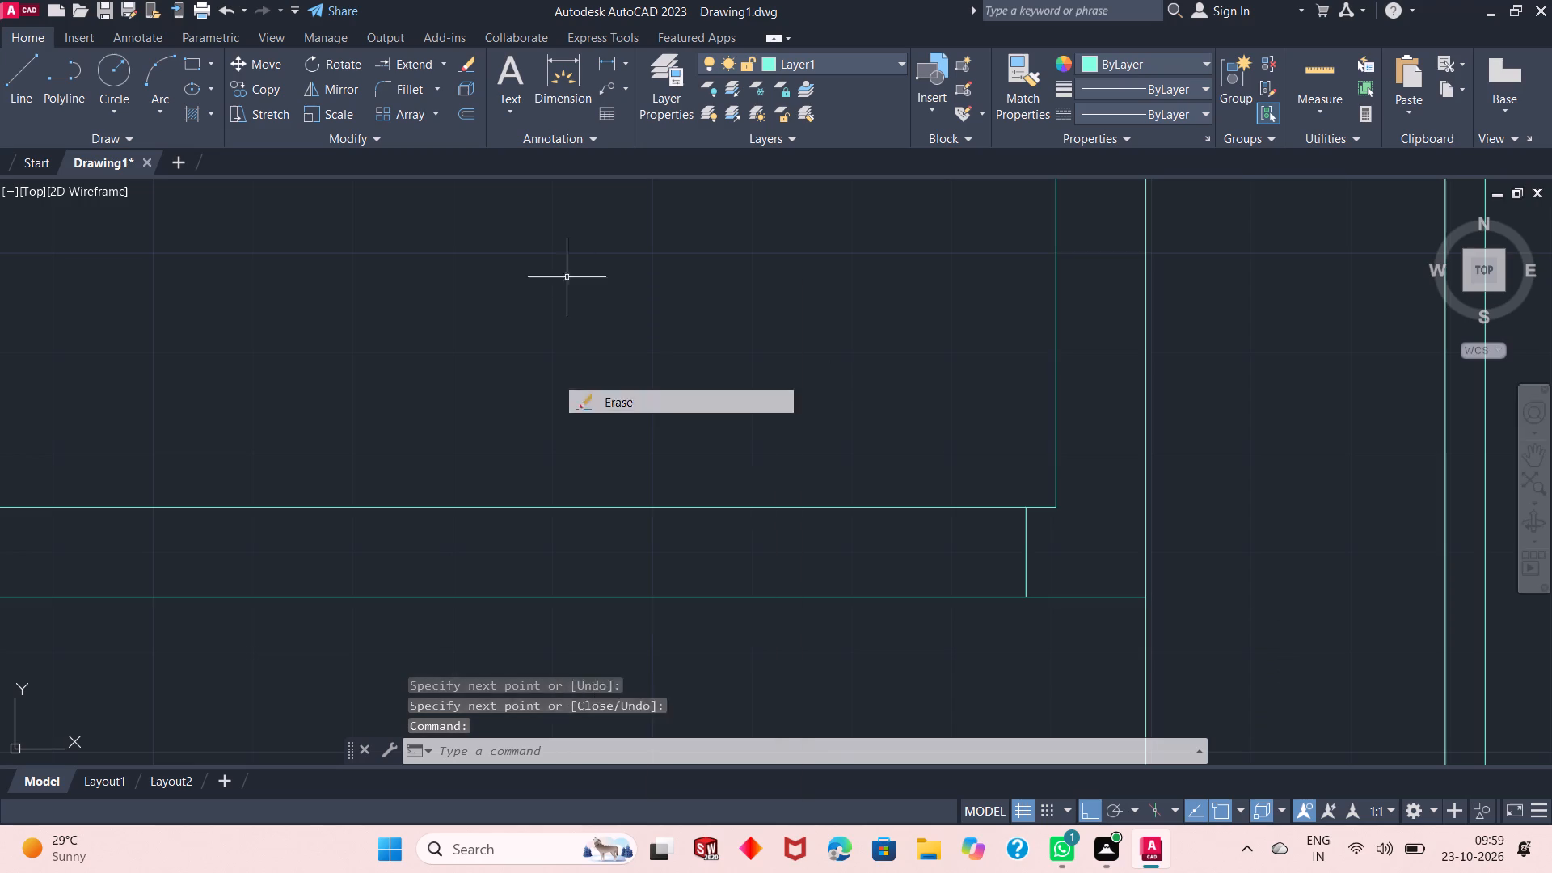
Start a Hatch with the Solid pattern and set its colour to index colour 240.
{"action": "scroll", "coordinate": [884, 534], "scroll_direction": "down", "scroll_amount": 3}
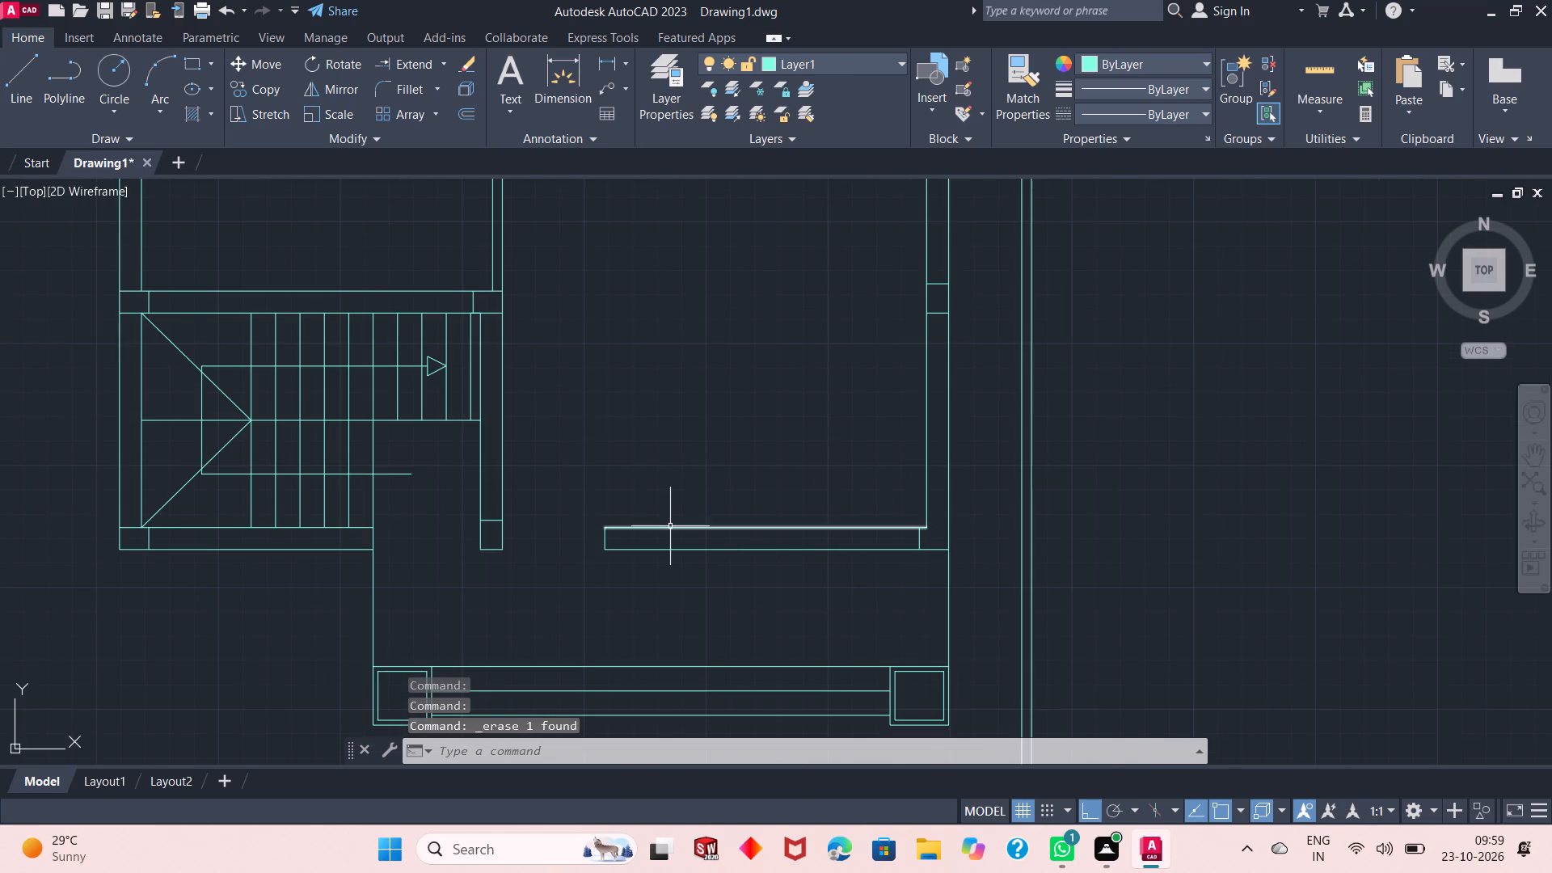
{"action": "scroll", "coordinate": [670, 526], "scroll_direction": "up", "scroll_amount": 1}
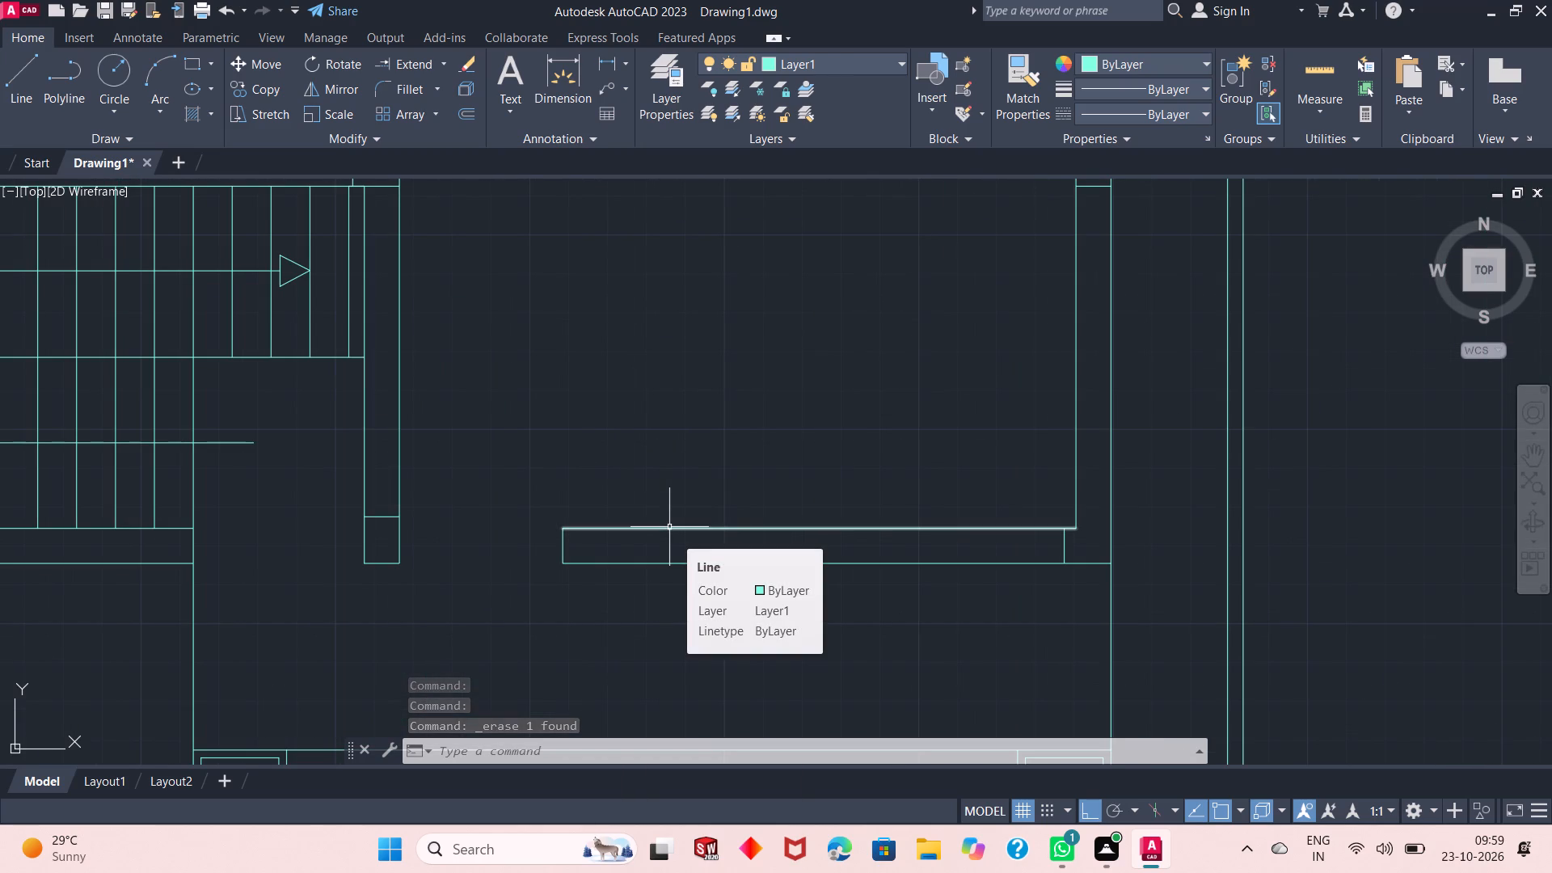
{"action": "scroll", "coordinate": [805, 557], "scroll_direction": "down", "scroll_amount": 2}
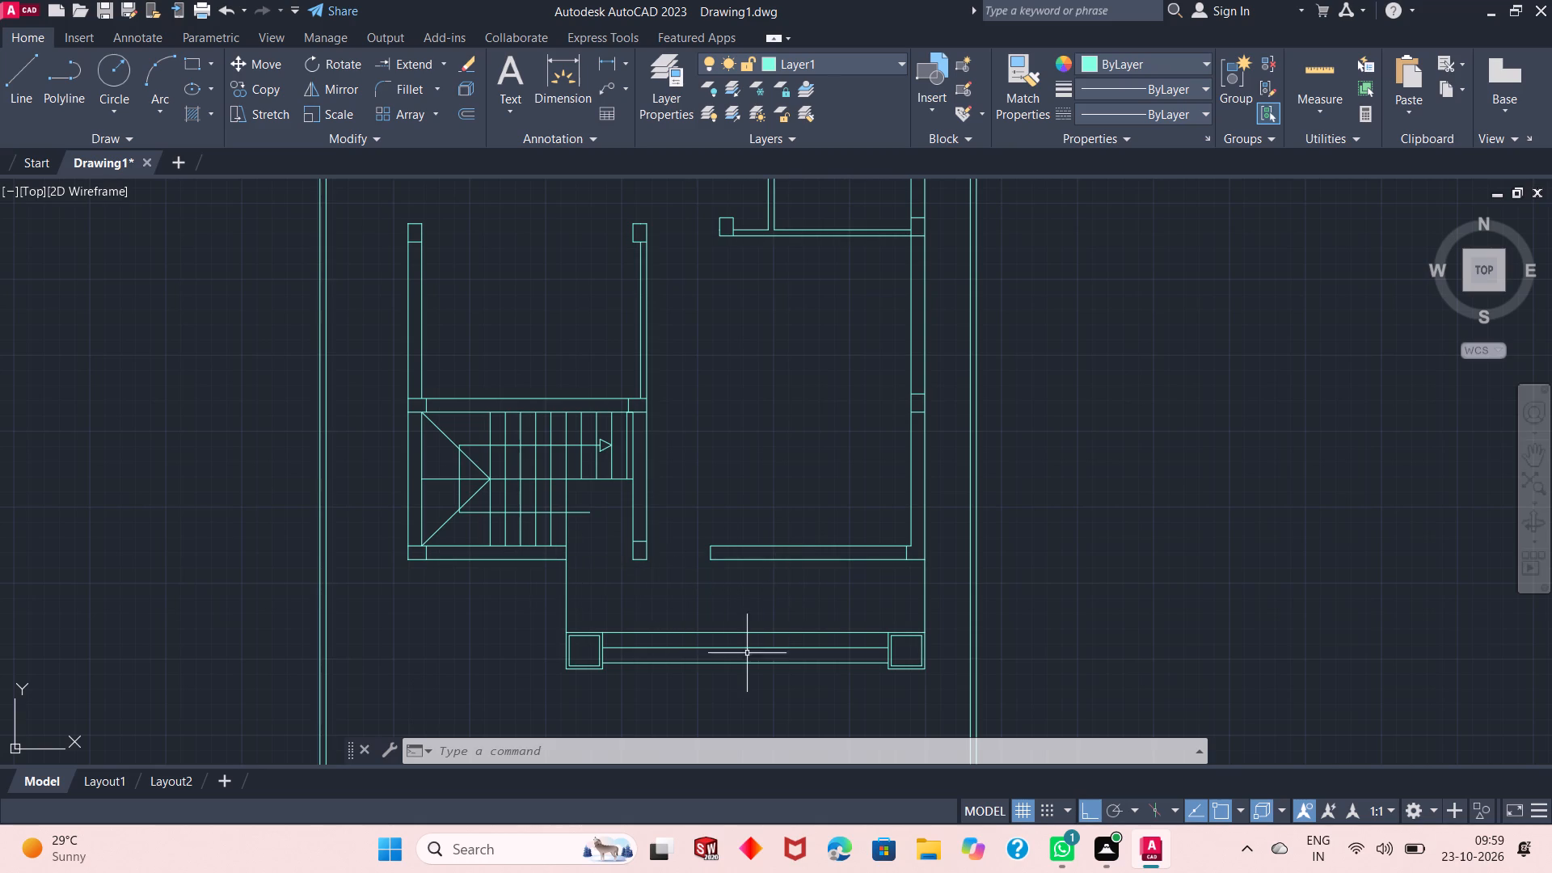
{"action": "scroll", "coordinate": [749, 660], "scroll_direction": "down", "scroll_amount": 2}
{"action": "scroll", "coordinate": [687, 450], "scroll_direction": "up", "scroll_amount": 1}
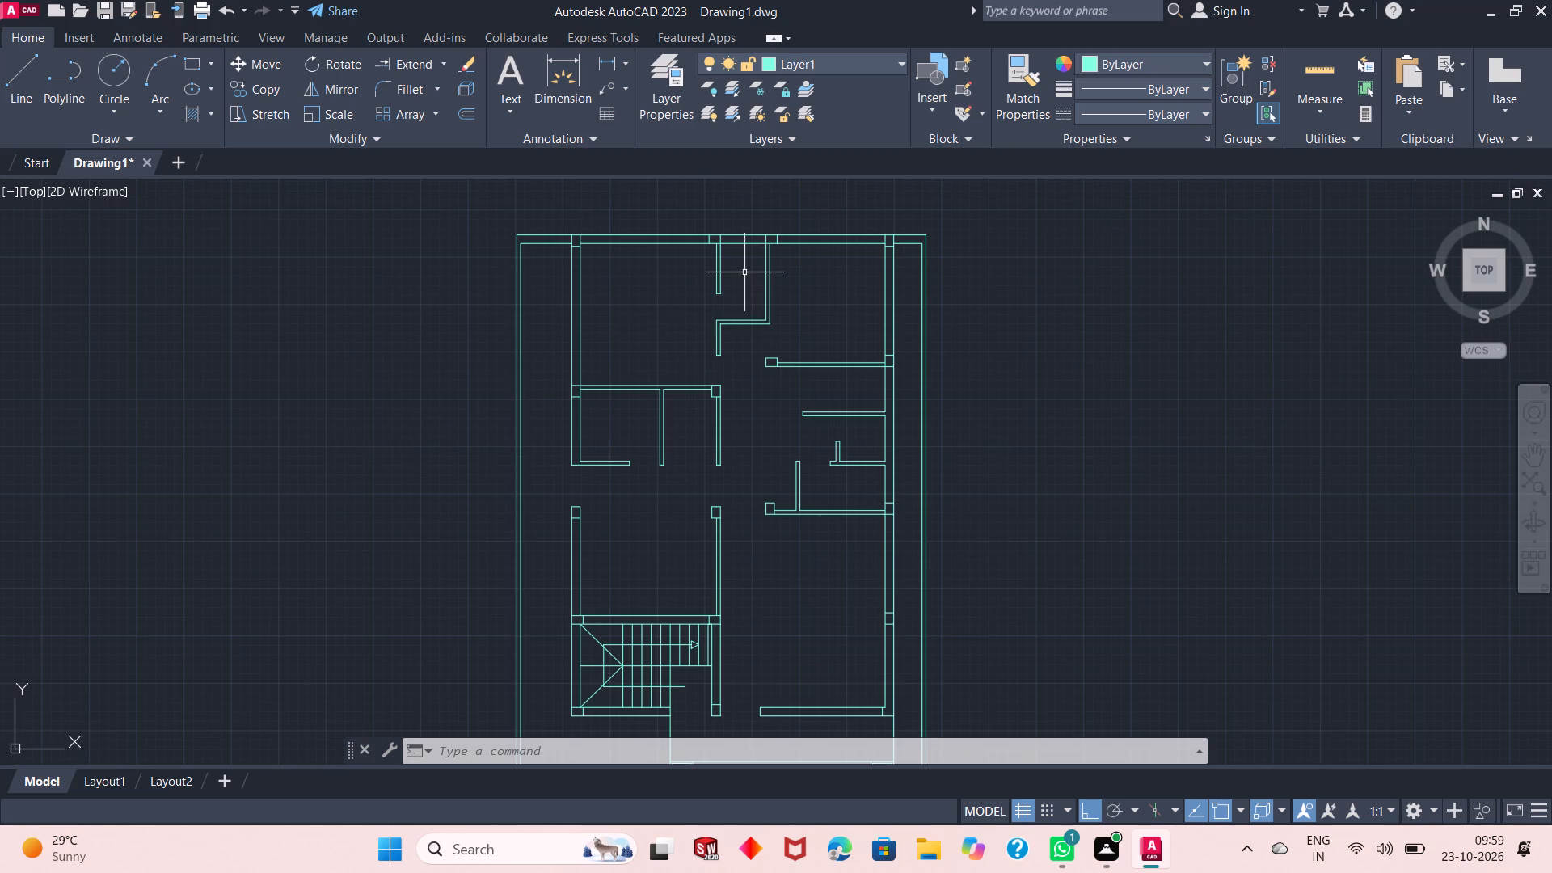
{"action": "type", "text": "h"}
{"action": "key", "text": "space"}
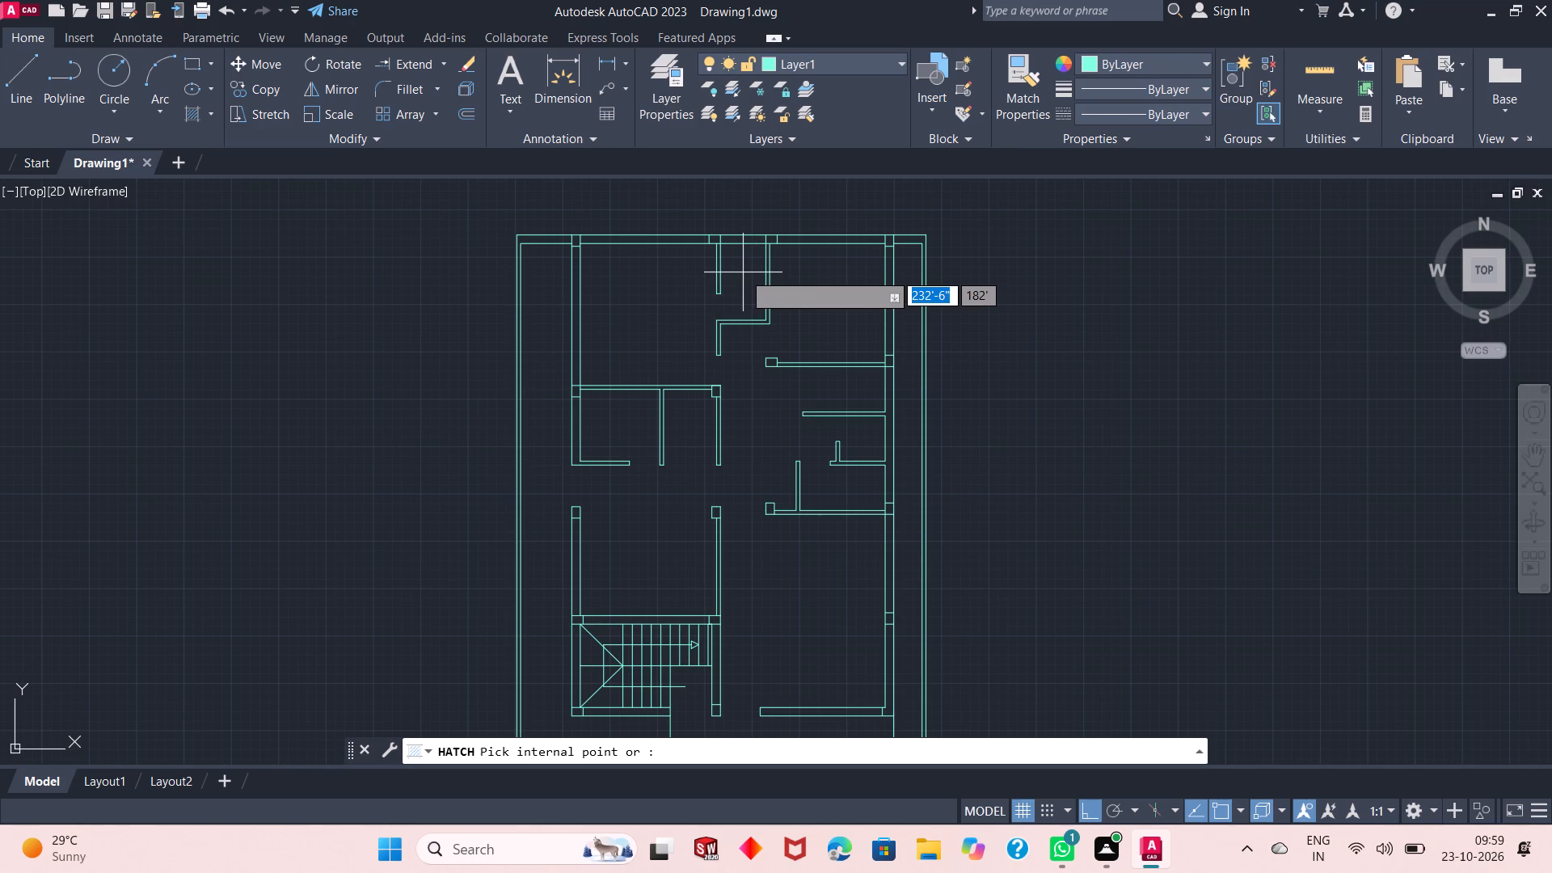
{"action": "left_click", "coordinate": [632, 68]}
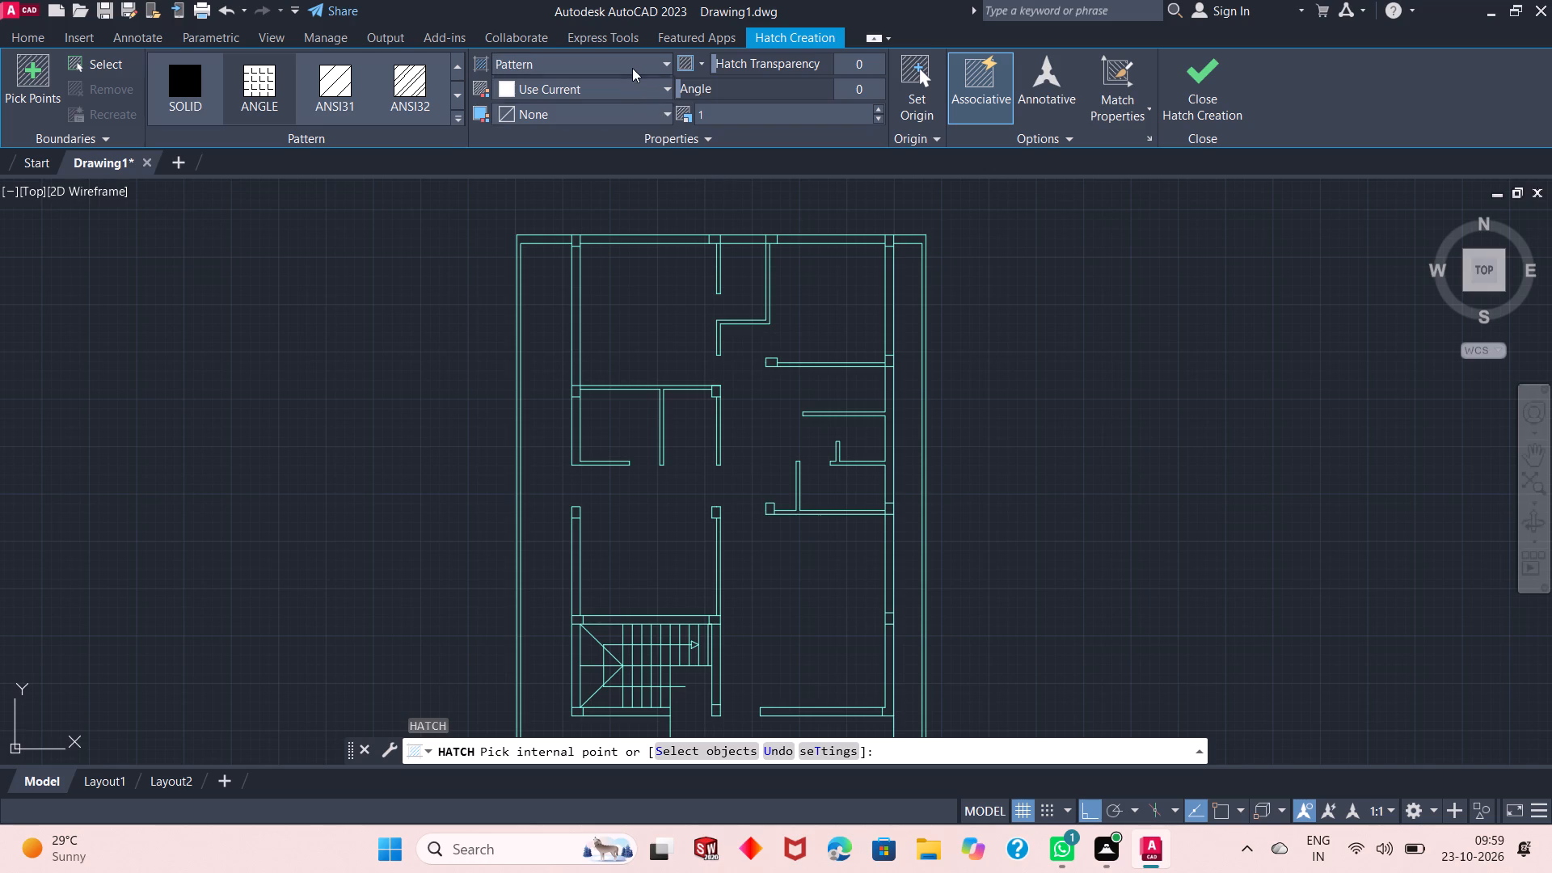
{"action": "left_click", "coordinate": [627, 88]}
{"action": "left_click", "coordinate": [626, 88]}
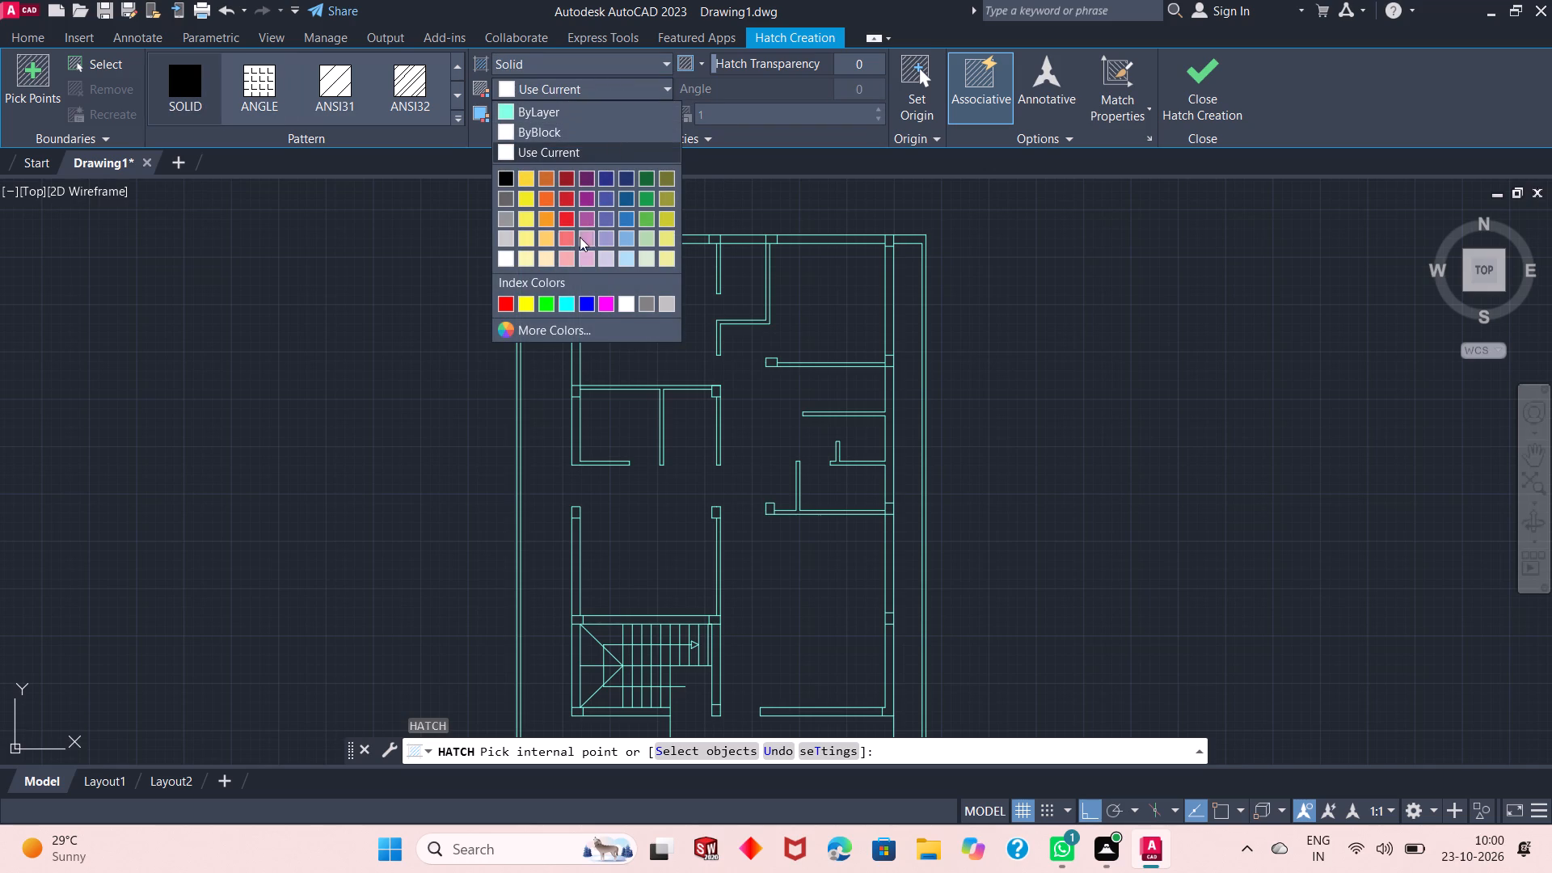
{"action": "left_click", "coordinate": [574, 322]}
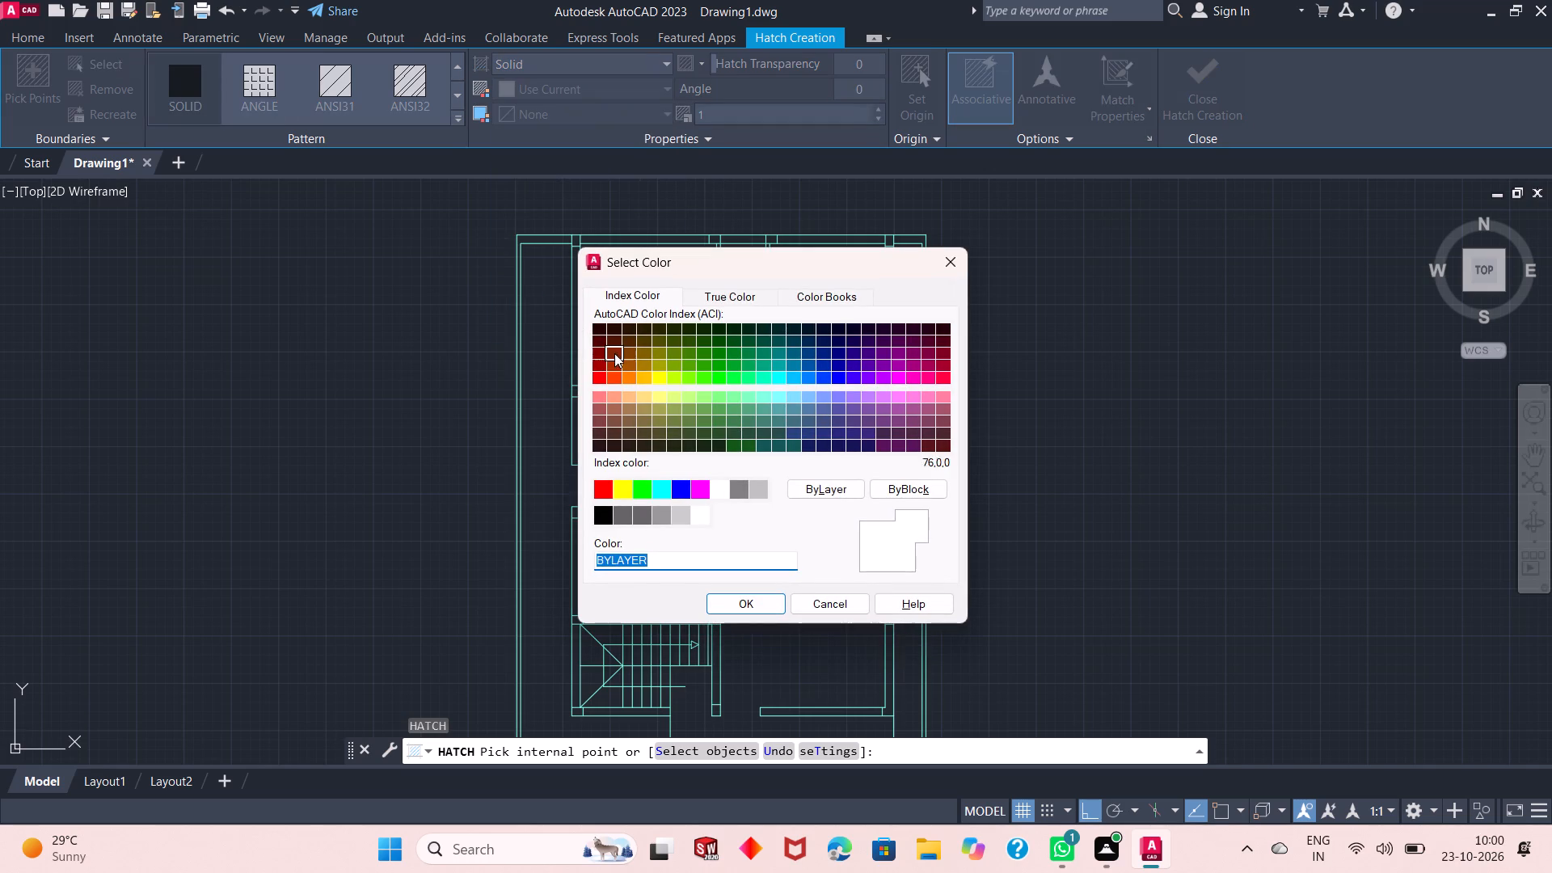
{"action": "left_click", "coordinate": [925, 378]}
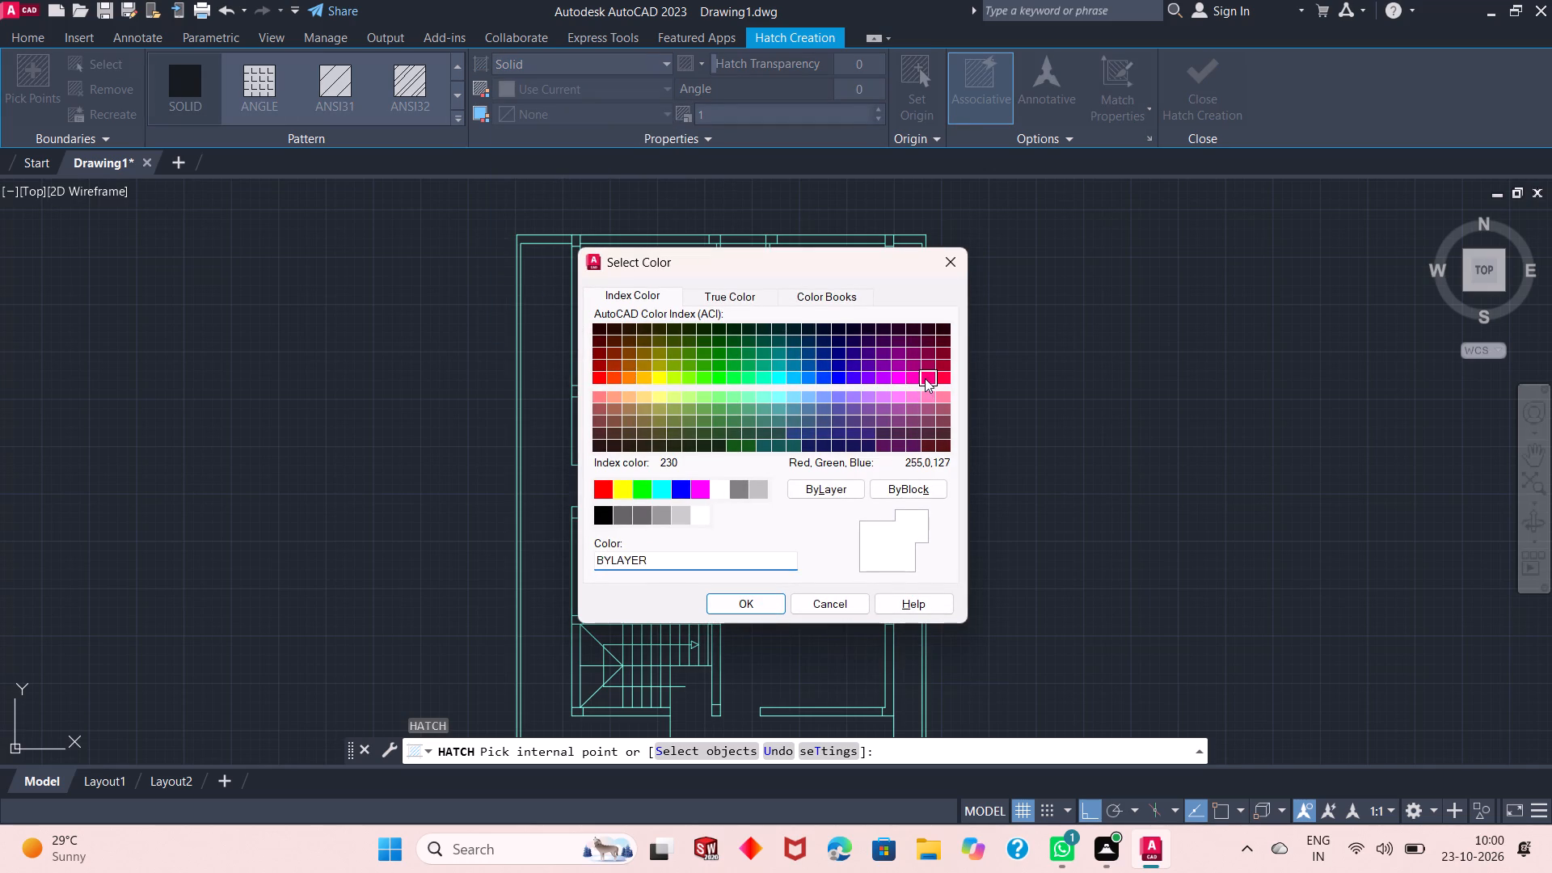
{"action": "left_click", "coordinate": [912, 377]}
{"action": "left_click", "coordinate": [911, 365]}
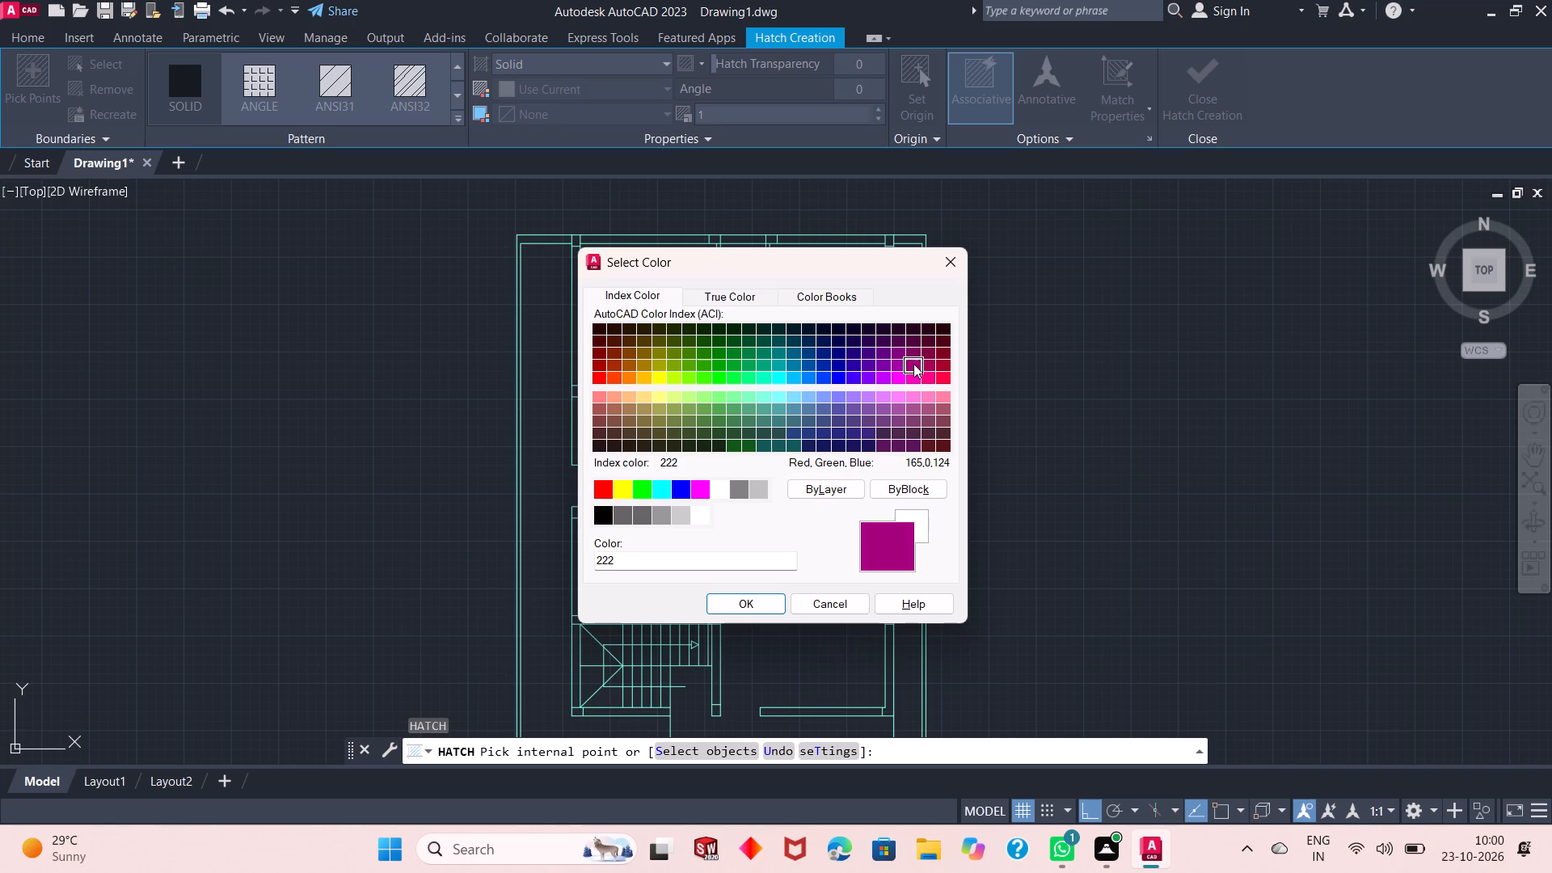
{"action": "left_click", "coordinate": [932, 364]}
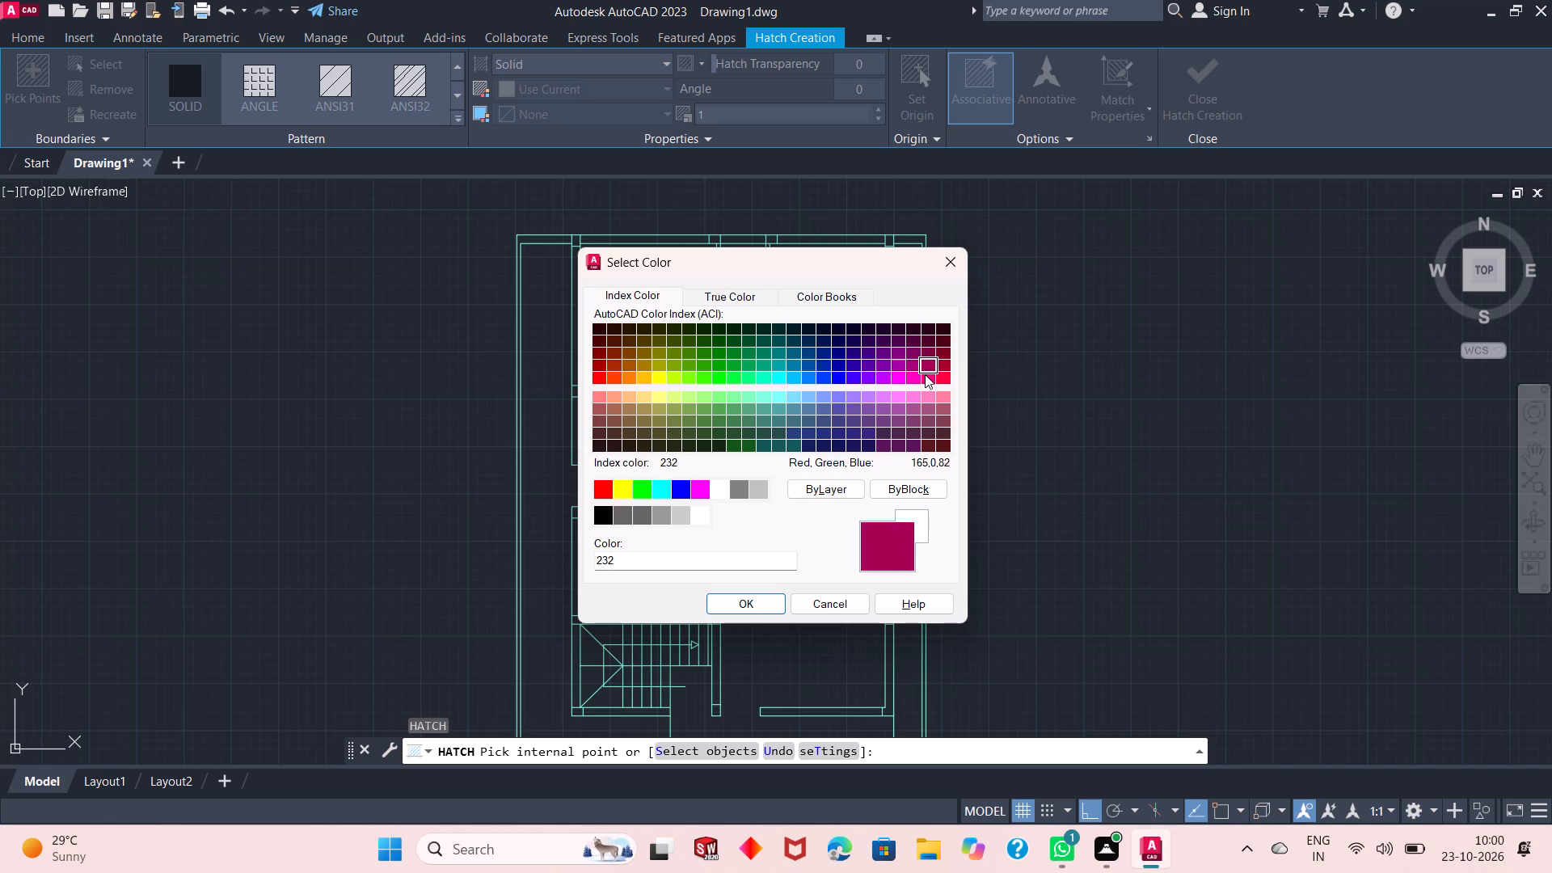
{"action": "left_click", "coordinate": [921, 375]}
{"action": "left_click", "coordinate": [931, 375]}
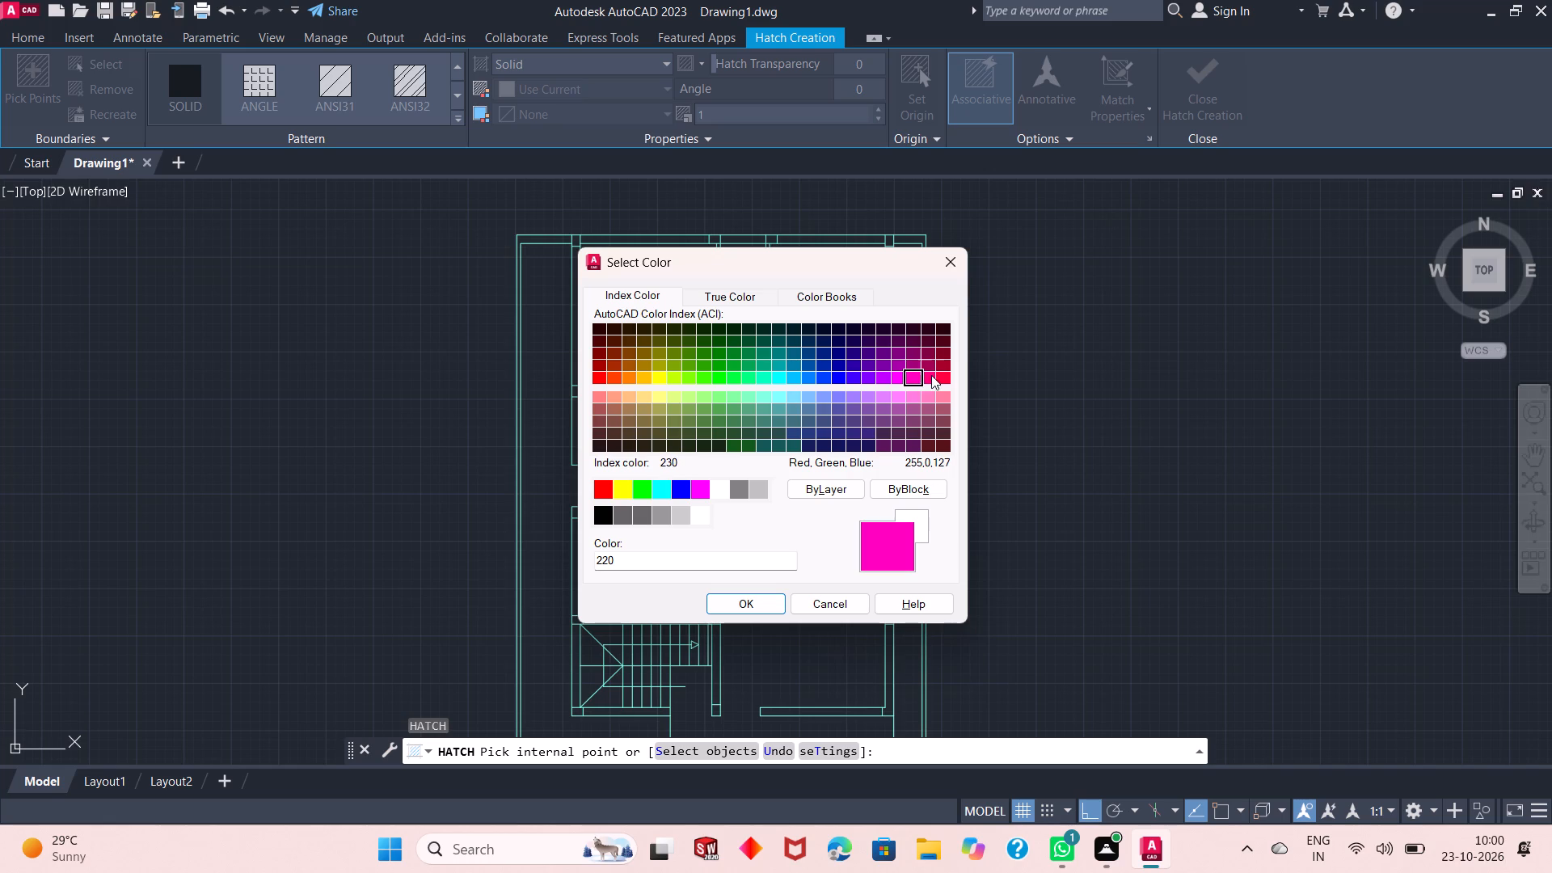
{"action": "left_click", "coordinate": [938, 379]}
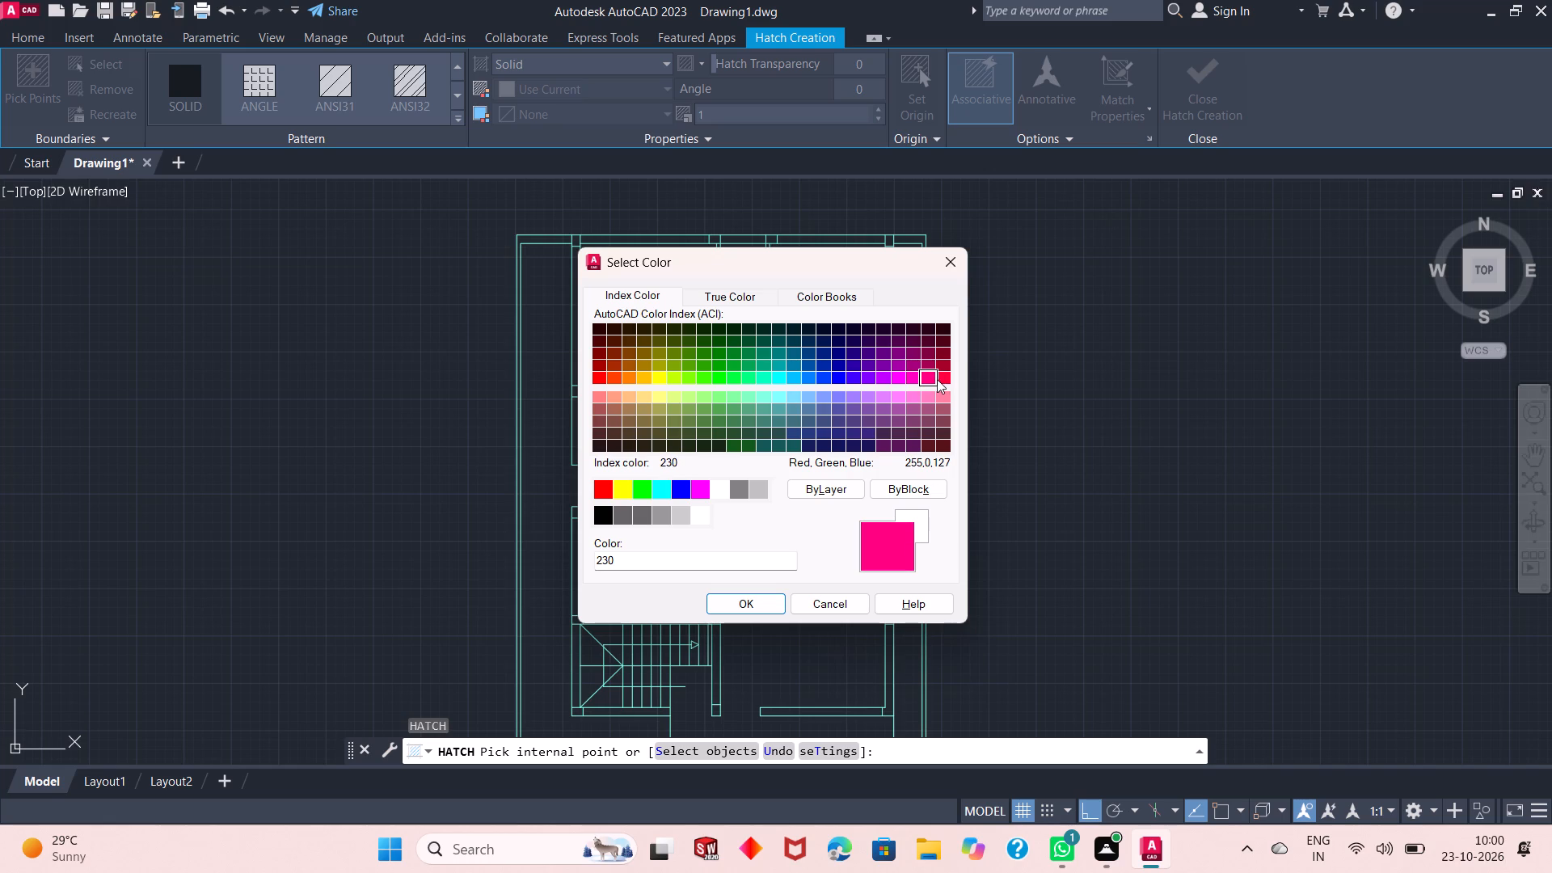
{"action": "left_click", "coordinate": [947, 379]}
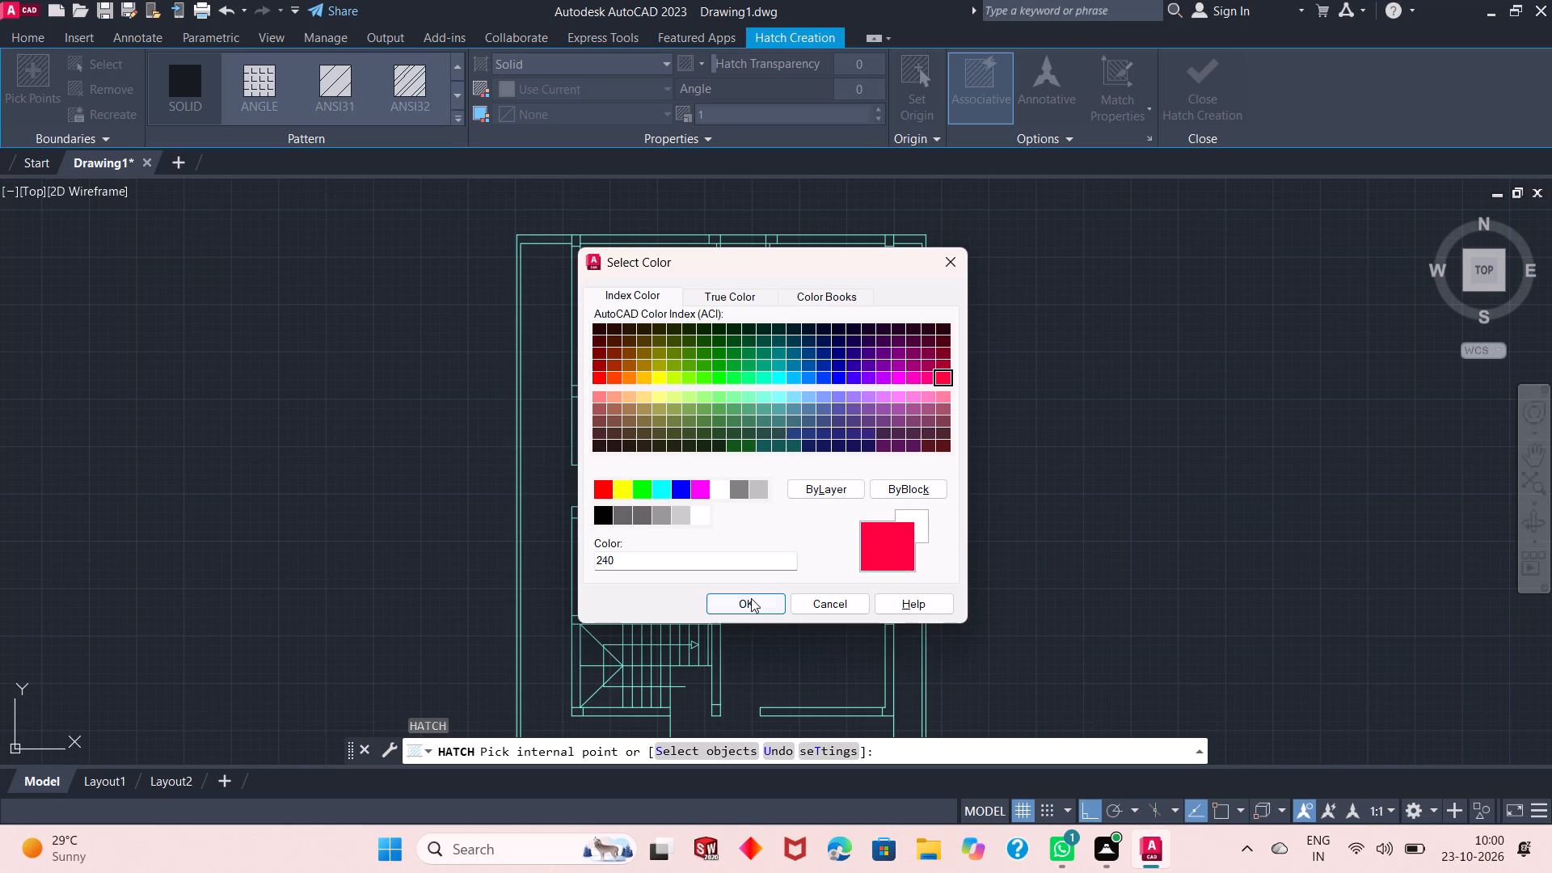
{"action": "left_click", "coordinate": [750, 599]}
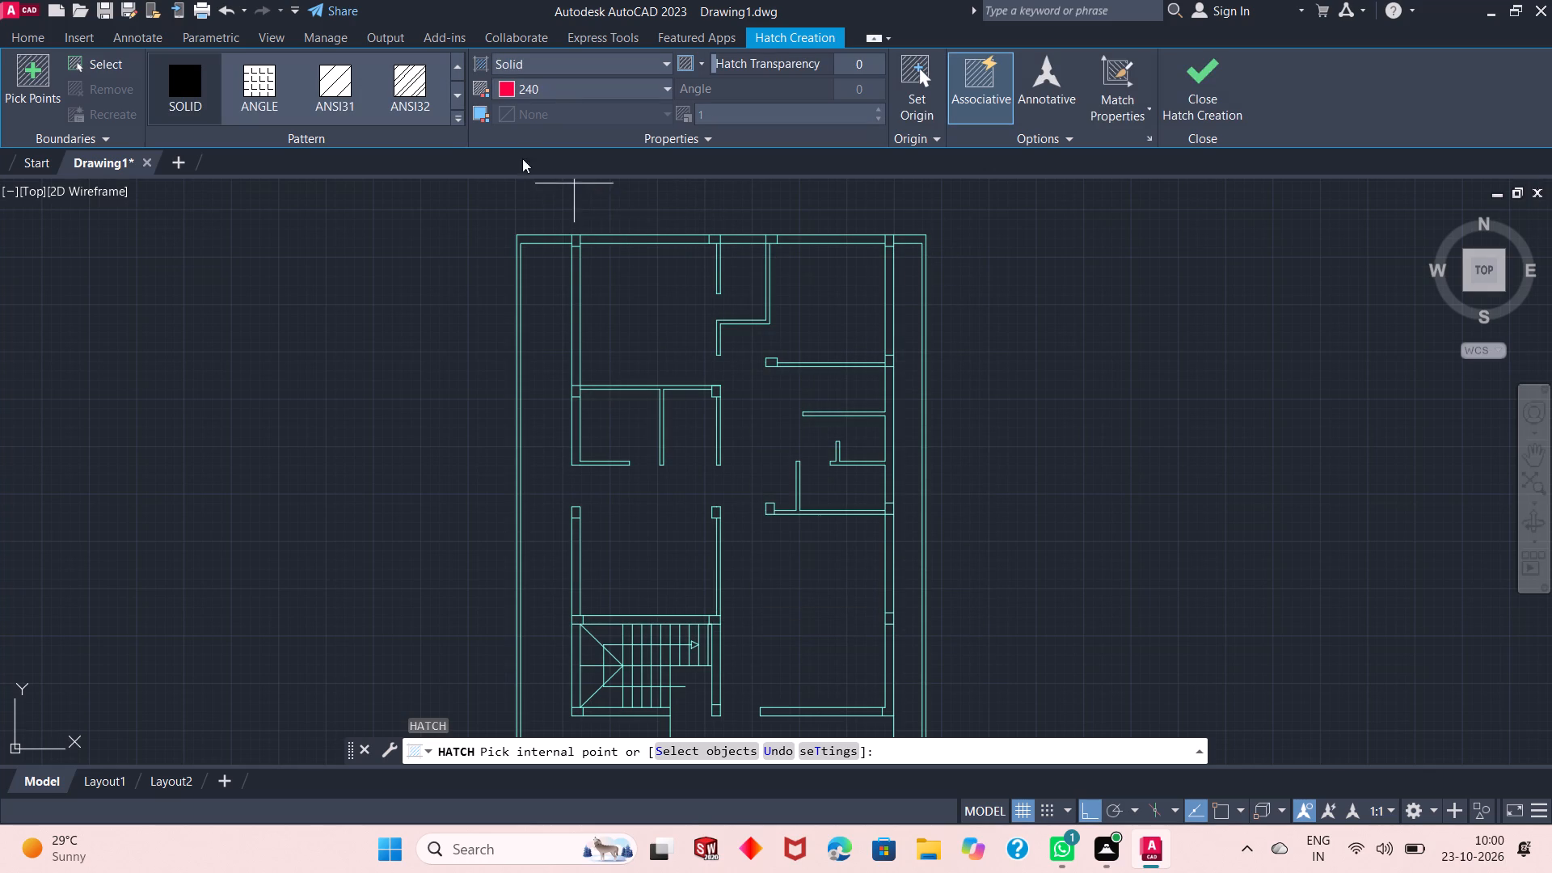
Fill the four columns along the house's north wall with the solid colour 240 hatch.
{"action": "scroll", "coordinate": [563, 211], "scroll_direction": "up", "scroll_amount": 3}
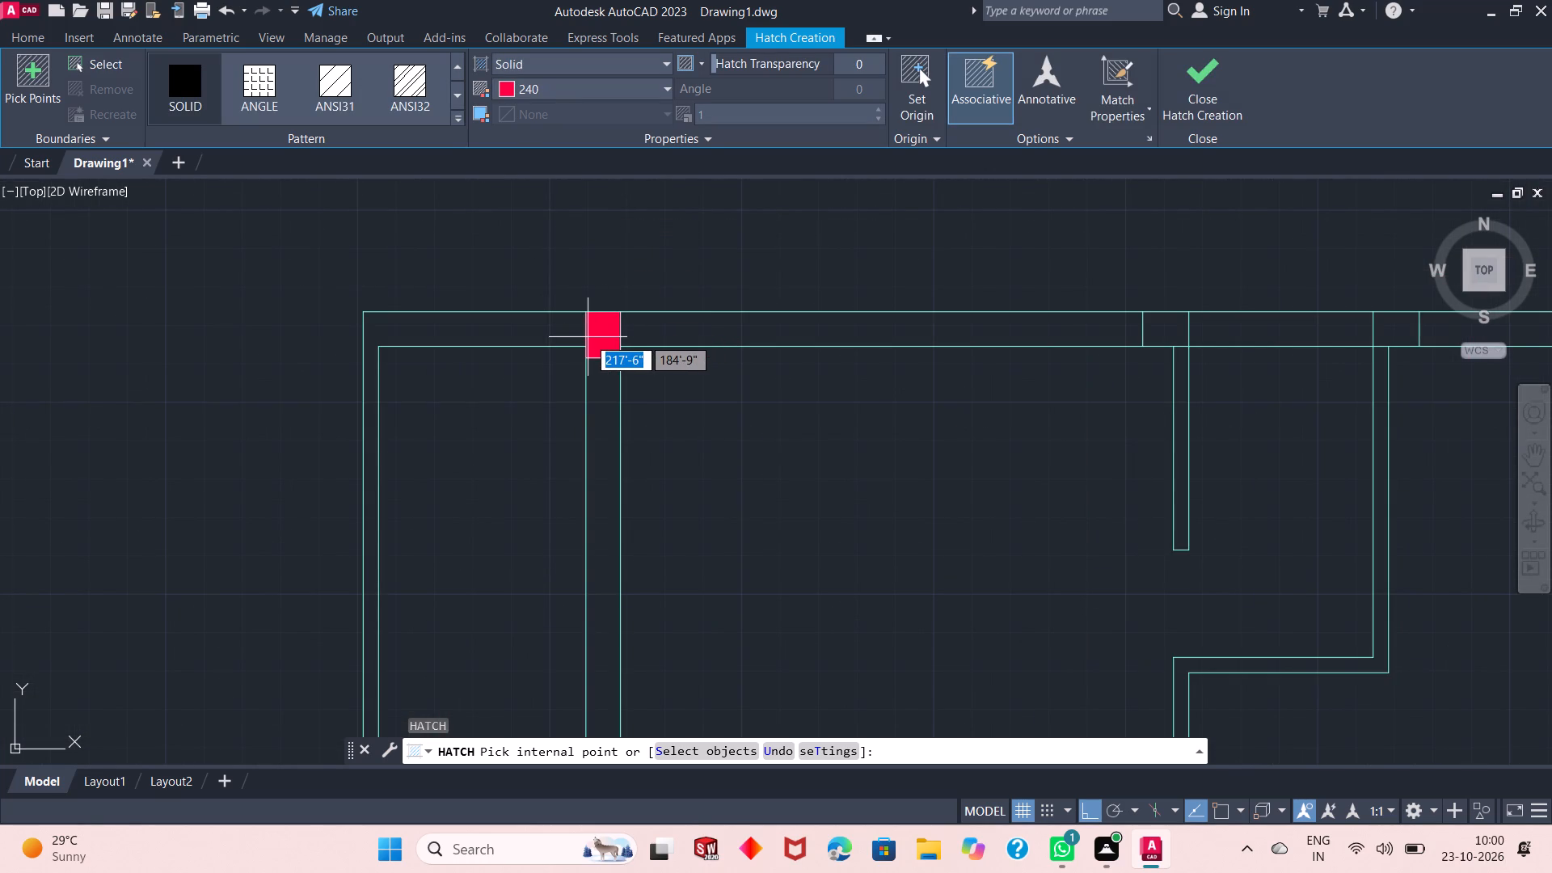
{"action": "left_click", "coordinate": [607, 330]}
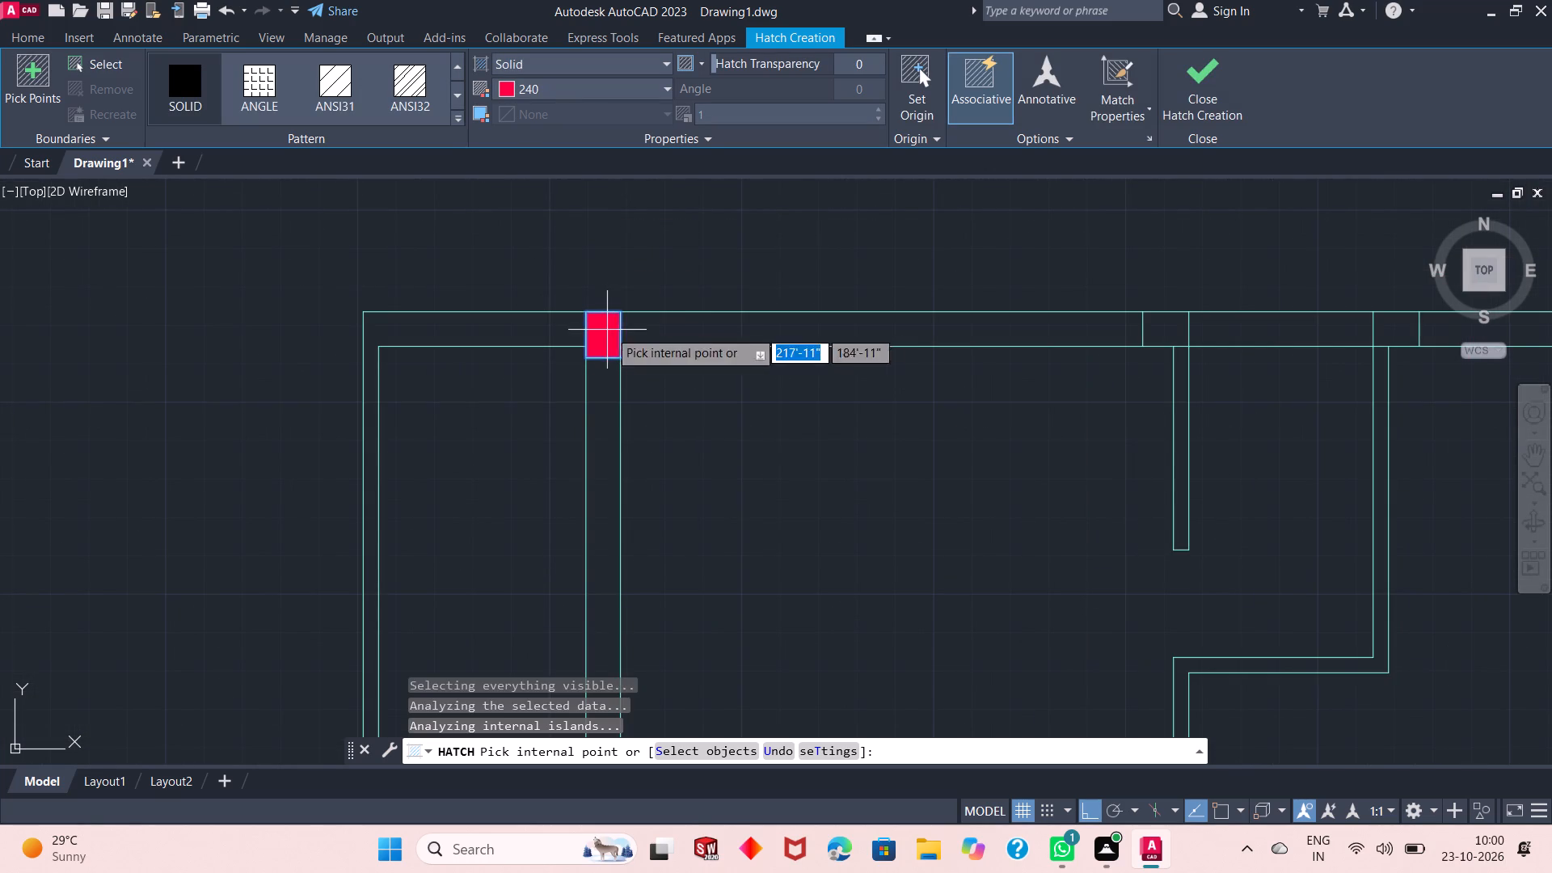
{"action": "left_click", "coordinate": [1177, 326]}
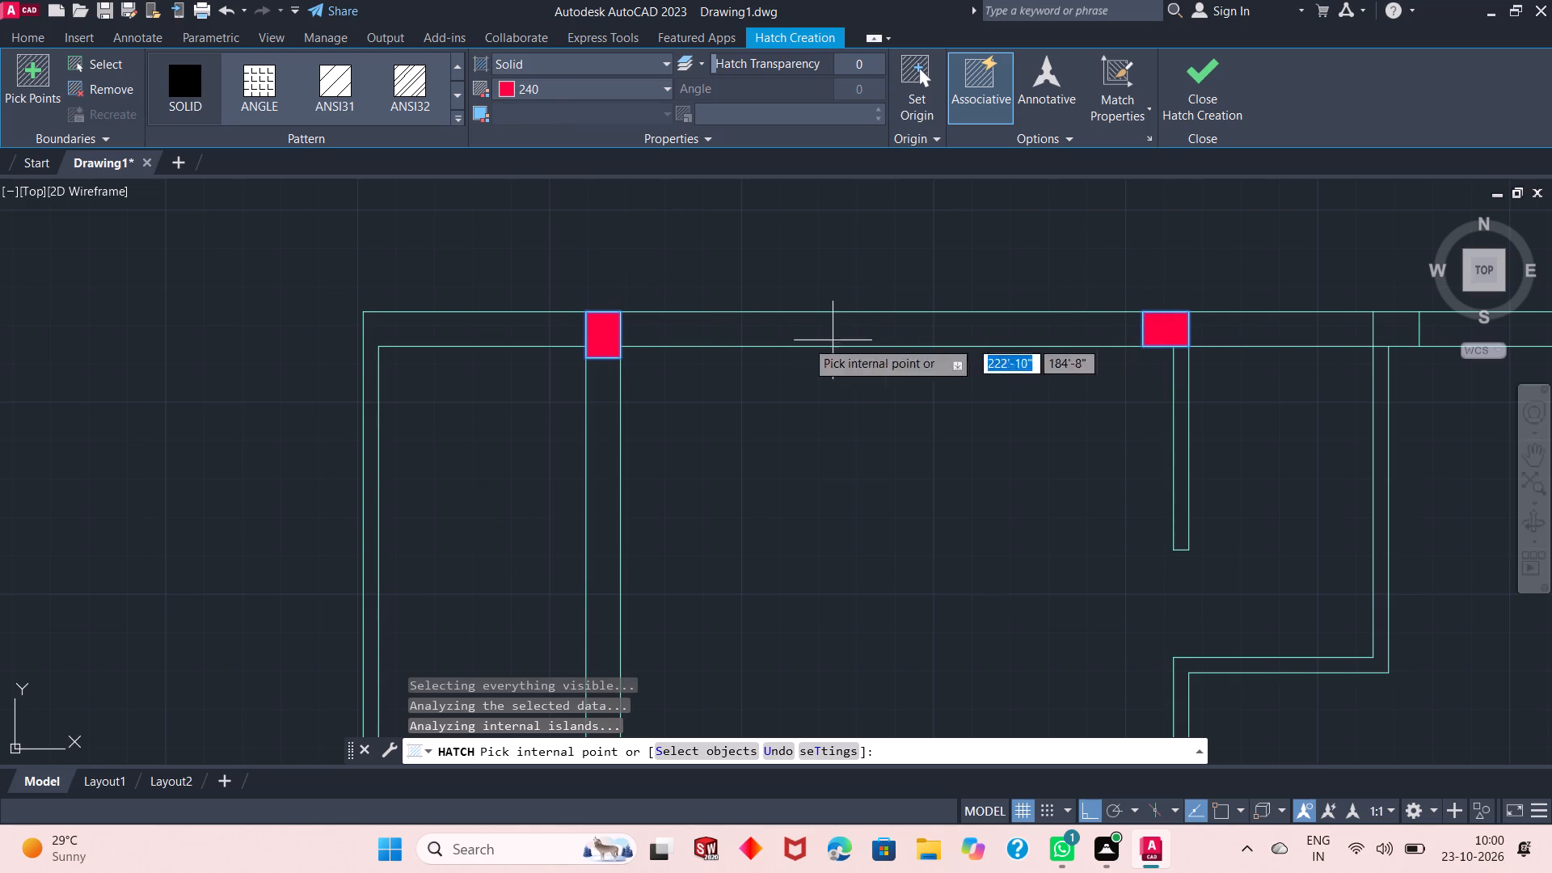
{"action": "left_click", "coordinate": [1403, 333]}
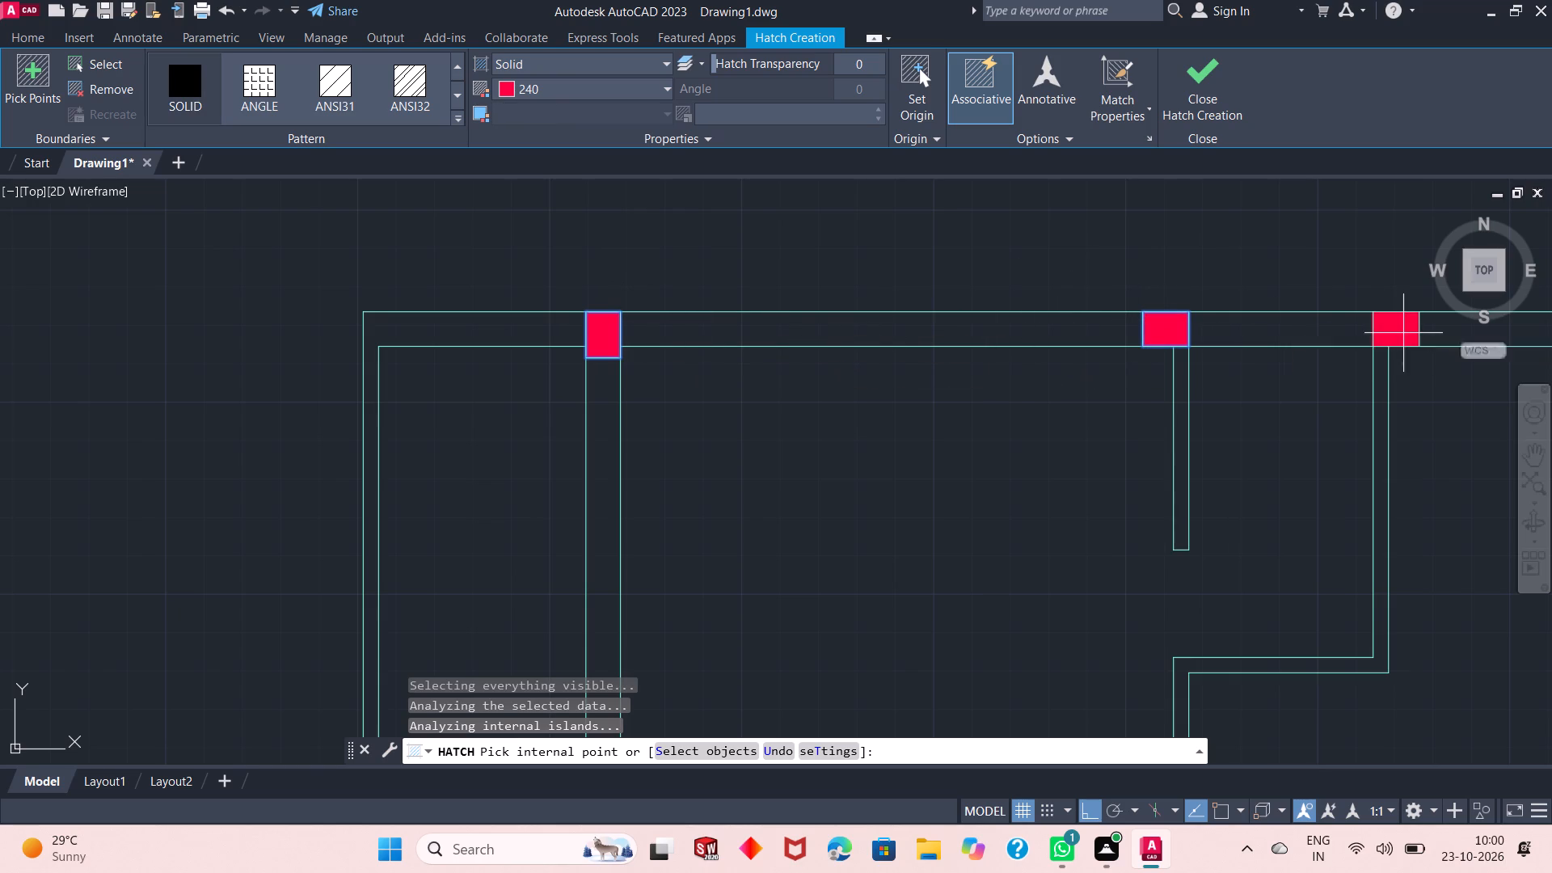
{"action": "scroll", "coordinate": [820, 375], "scroll_direction": "down", "scroll_amount": 4}
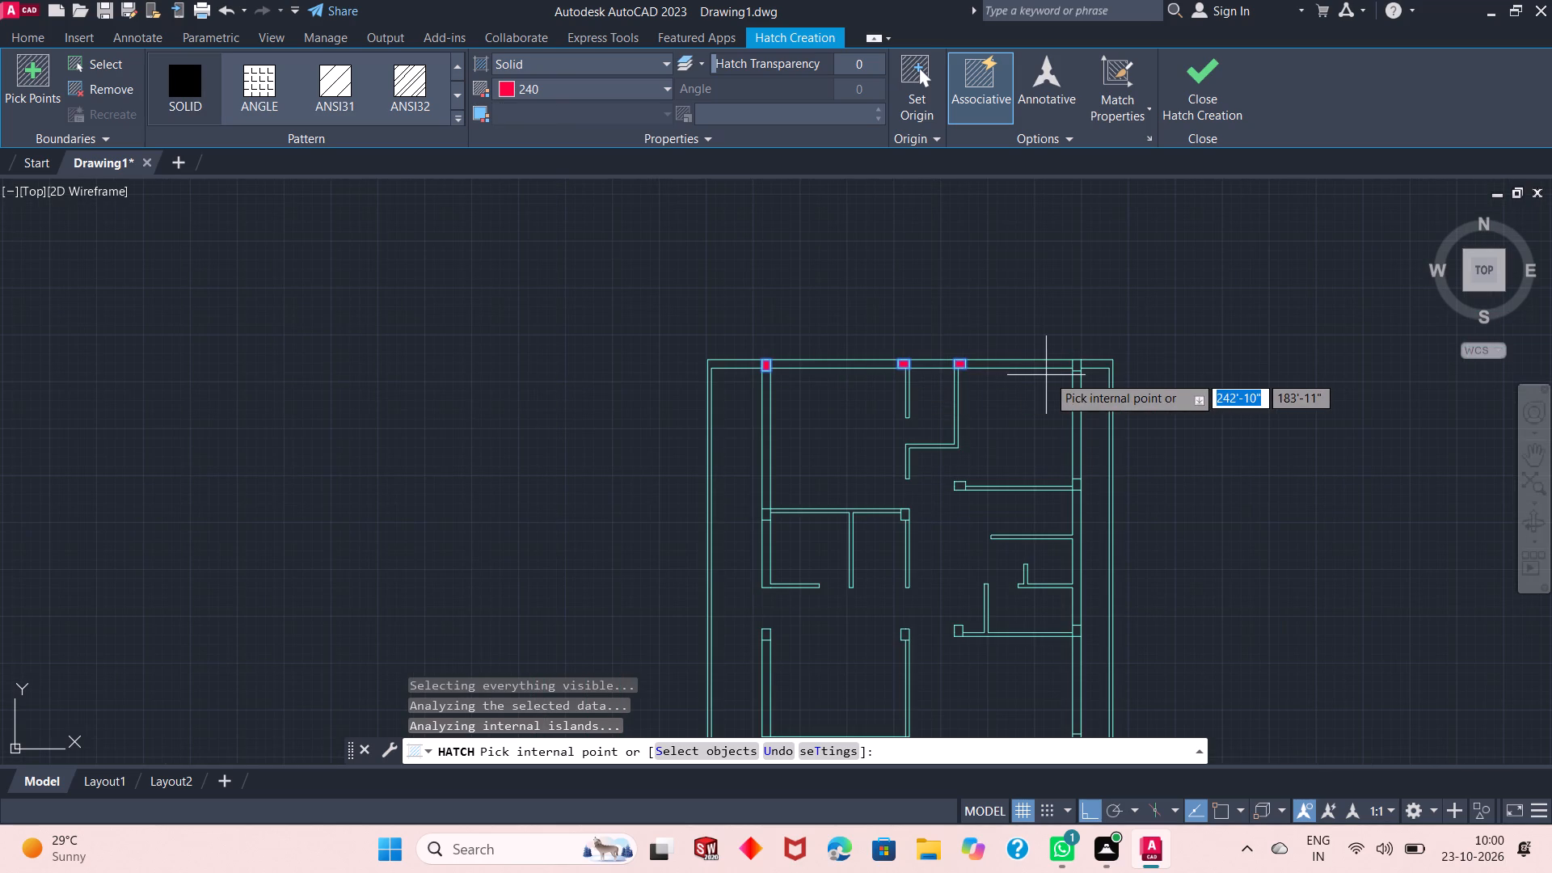
{"action": "scroll", "coordinate": [1094, 370], "scroll_direction": "up", "scroll_amount": 1}
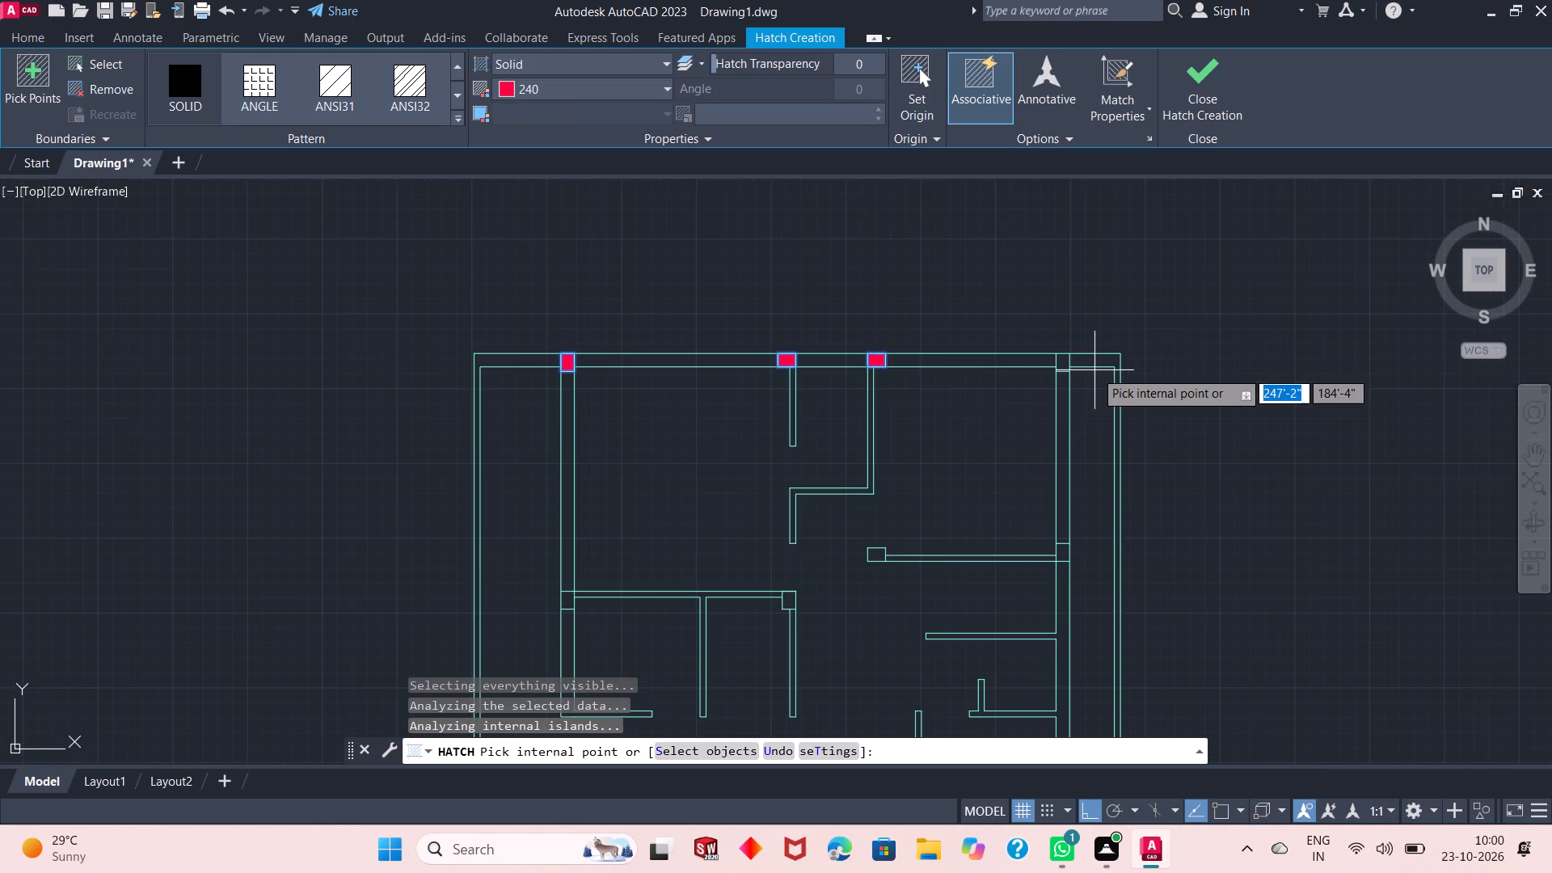
{"action": "left_click", "coordinate": [1062, 363]}
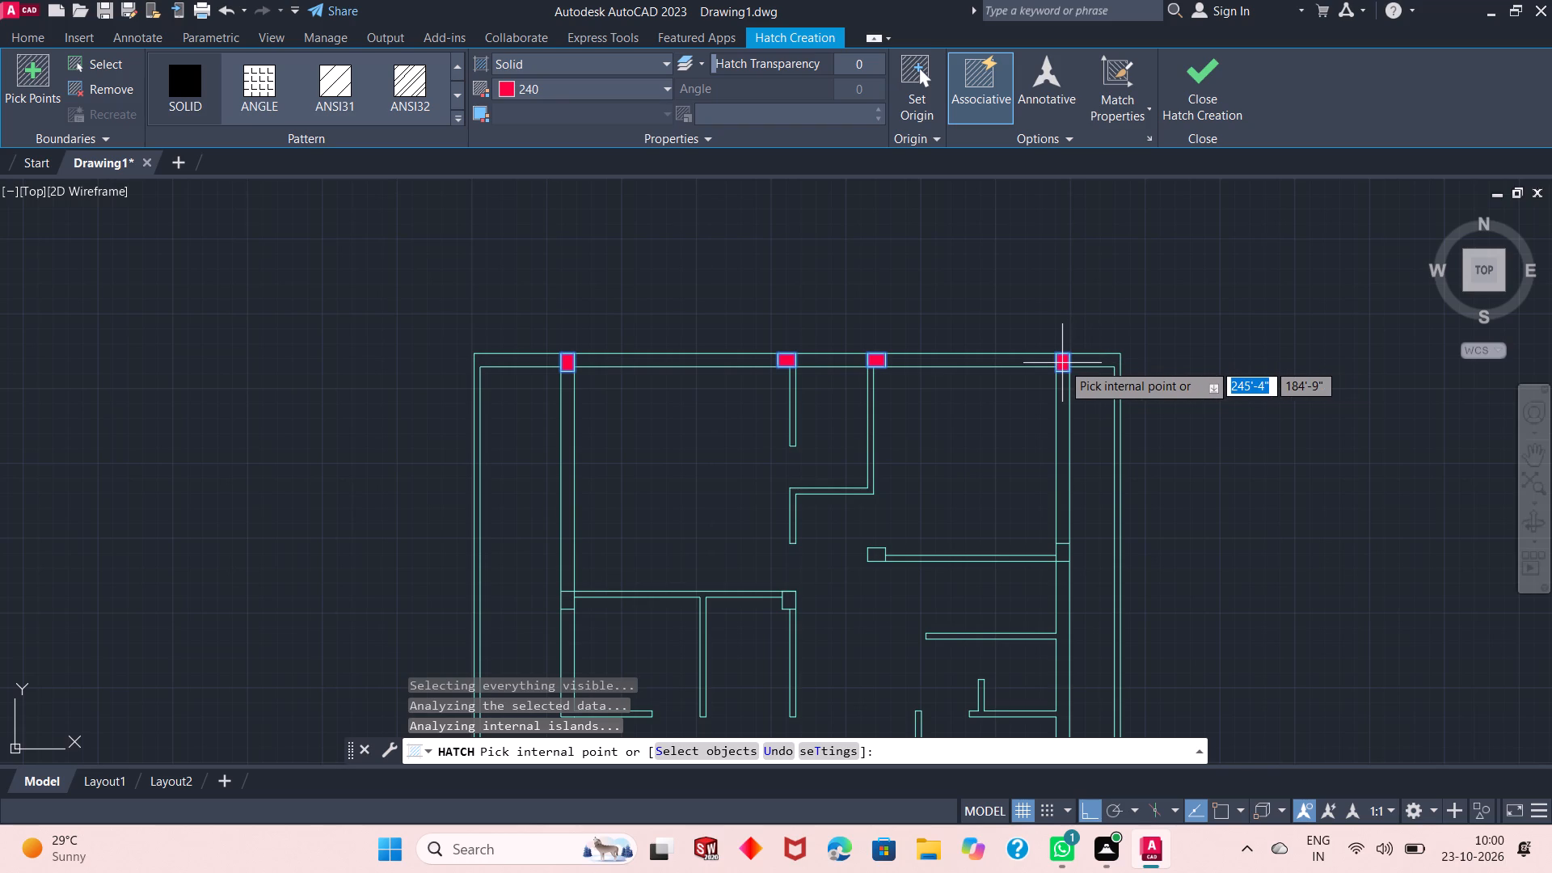
Hatch the two columns at the east and west ends of the northeast room's south wall.
{"action": "scroll", "coordinate": [1062, 363], "scroll_direction": "down", "scroll_amount": 2}
{"action": "scroll", "coordinate": [1062, 363], "scroll_direction": "up", "scroll_amount": 8}
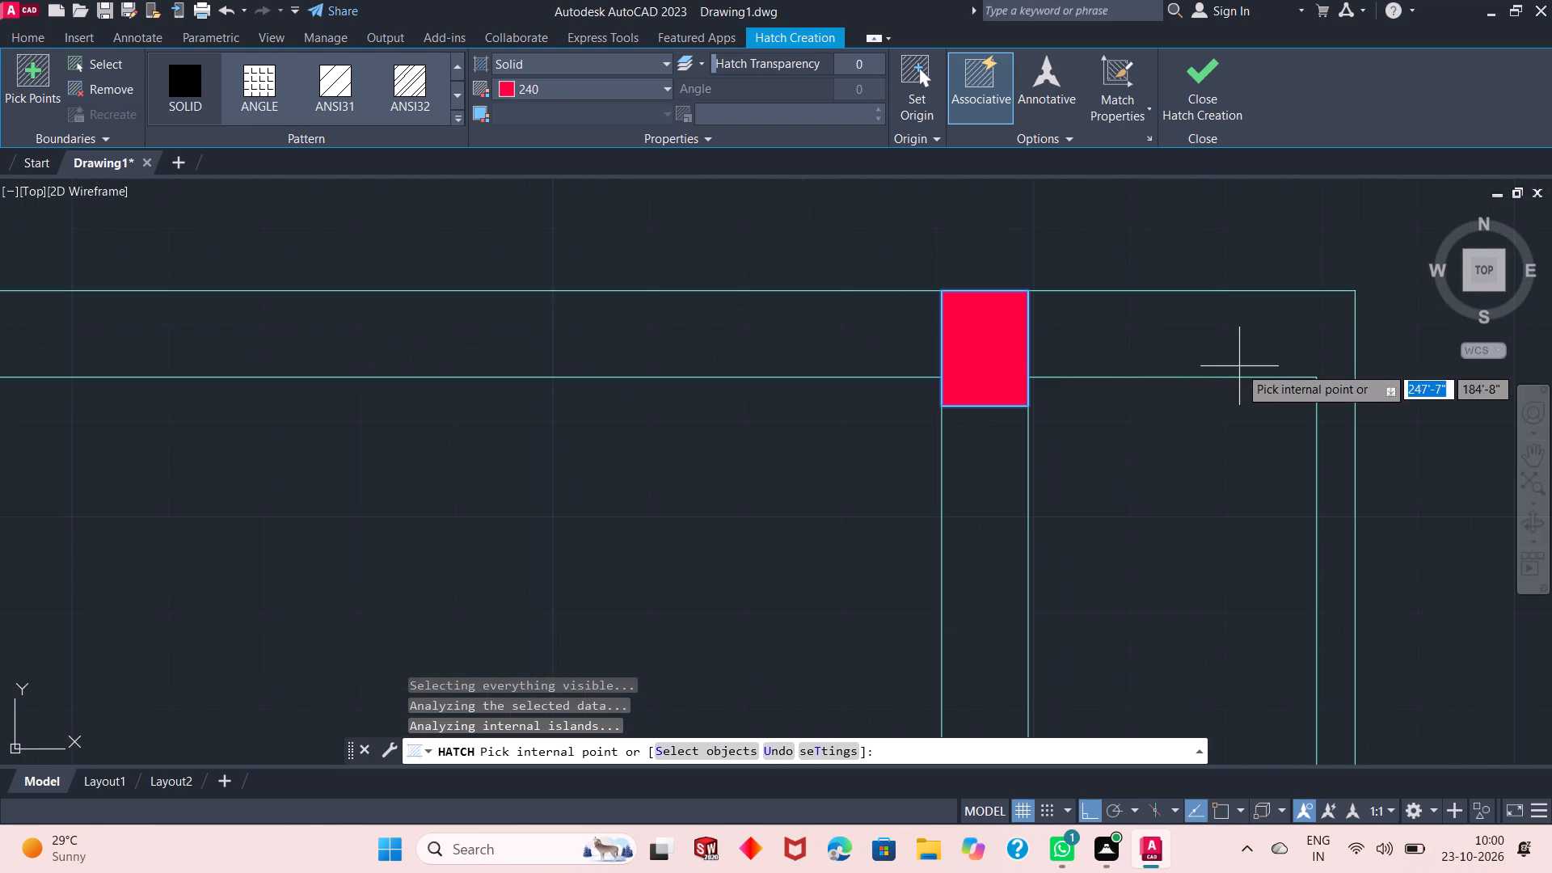
{"action": "scroll", "coordinate": [896, 361], "scroll_direction": "down", "scroll_amount": 7}
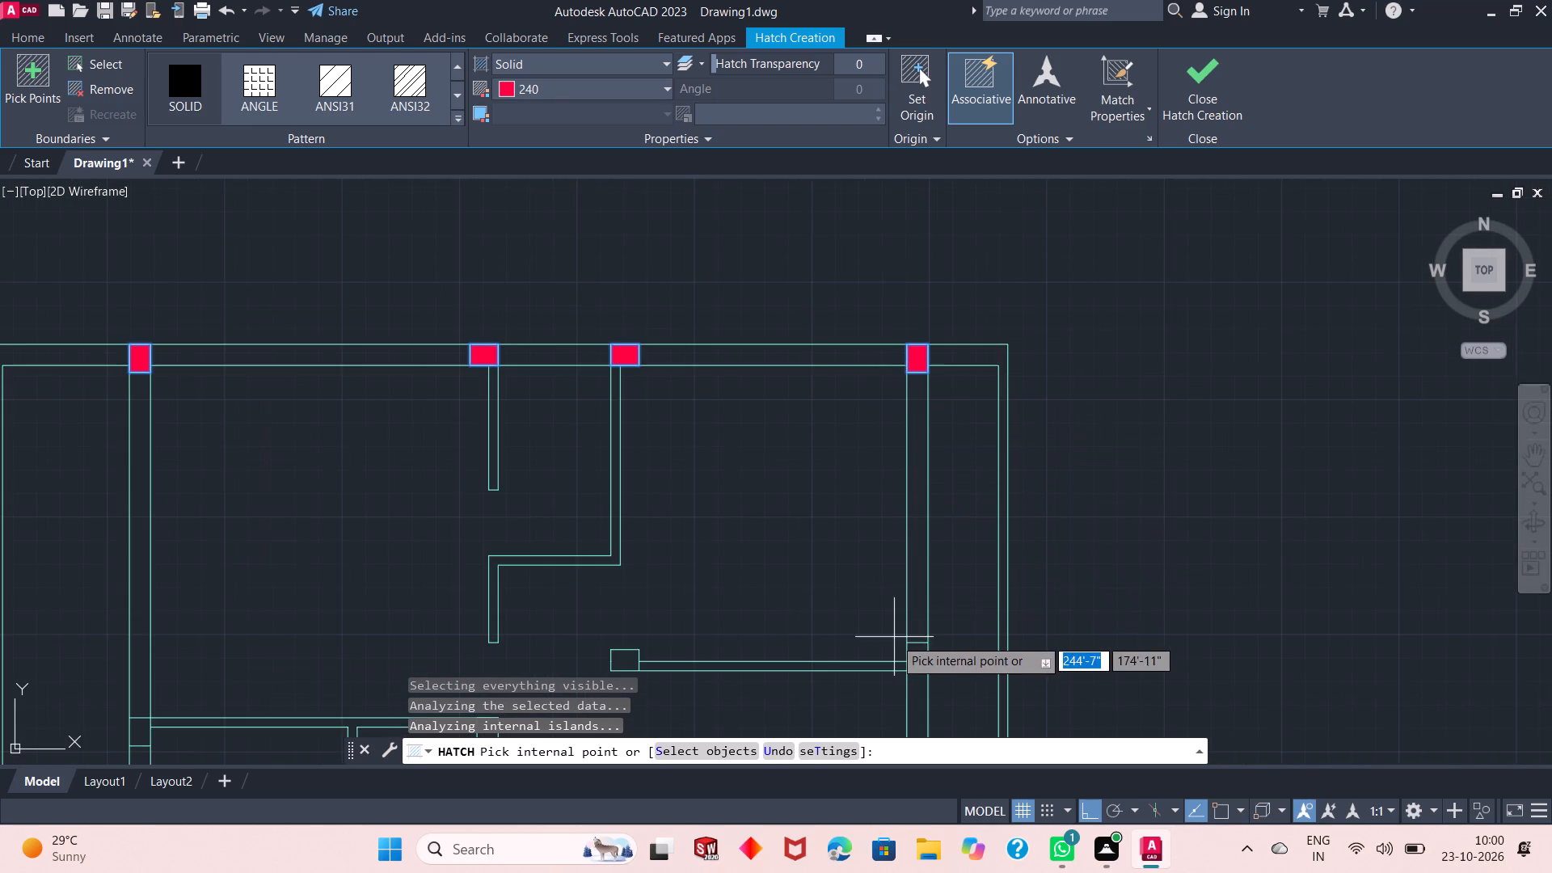
{"action": "scroll", "coordinate": [894, 671], "scroll_direction": "up", "scroll_amount": 3}
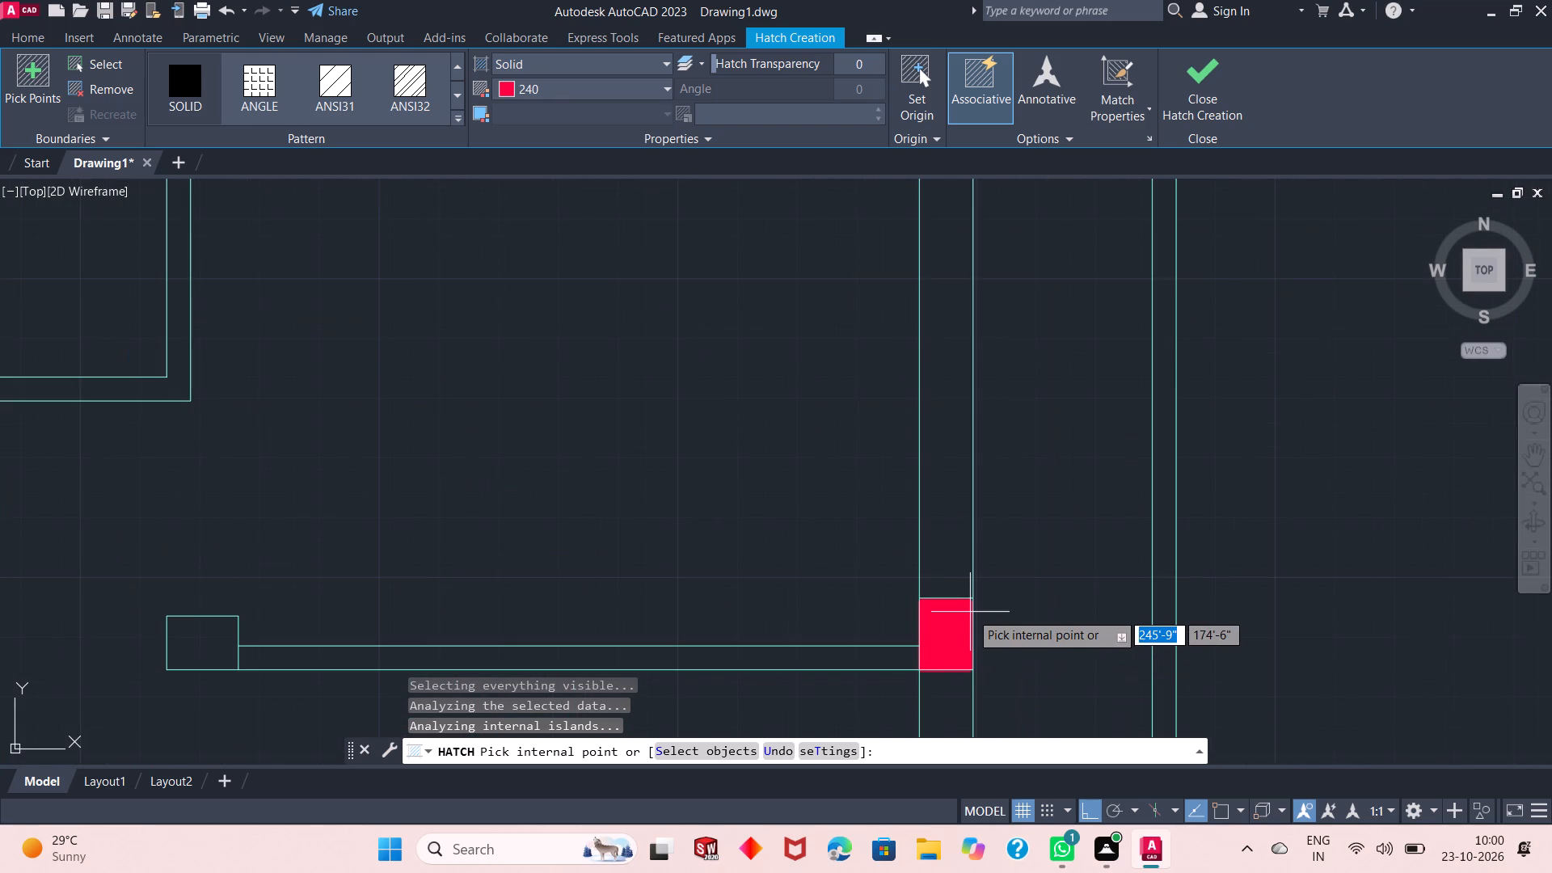
{"action": "left_click", "coordinate": [970, 612]}
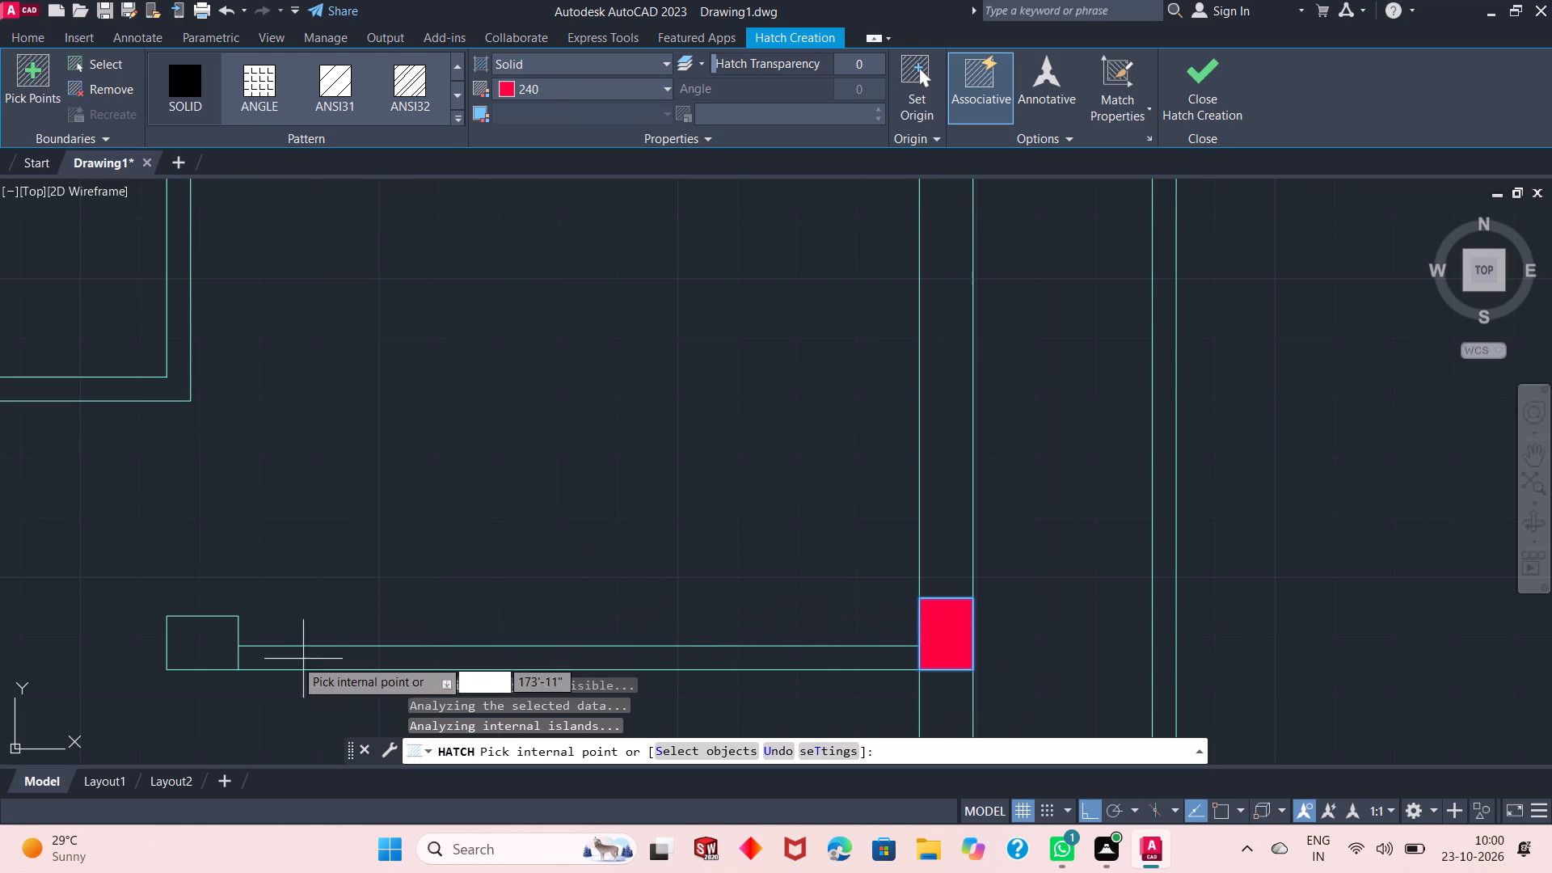
{"action": "left_click", "coordinate": [204, 647]}
Hatch the two columns at the ends of the northwest room's south wall.
{"action": "scroll", "coordinate": [645, 430], "scroll_direction": "down", "scroll_amount": 5}
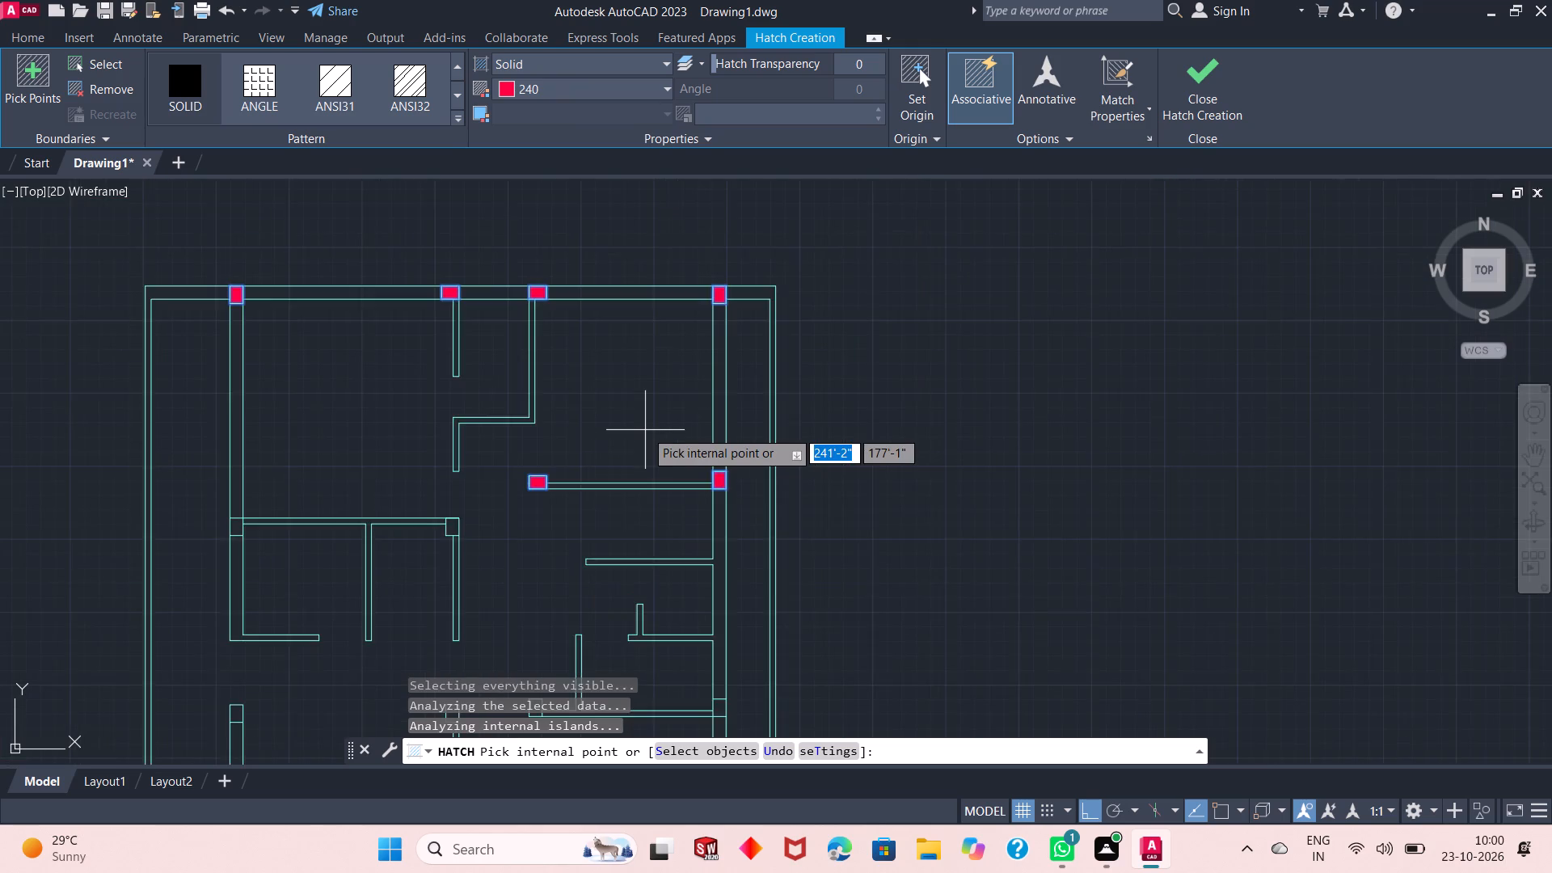
{"action": "scroll", "coordinate": [645, 430], "scroll_direction": "down", "scroll_amount": 1}
{"action": "scroll", "coordinate": [410, 495], "scroll_direction": "up", "scroll_amount": 4}
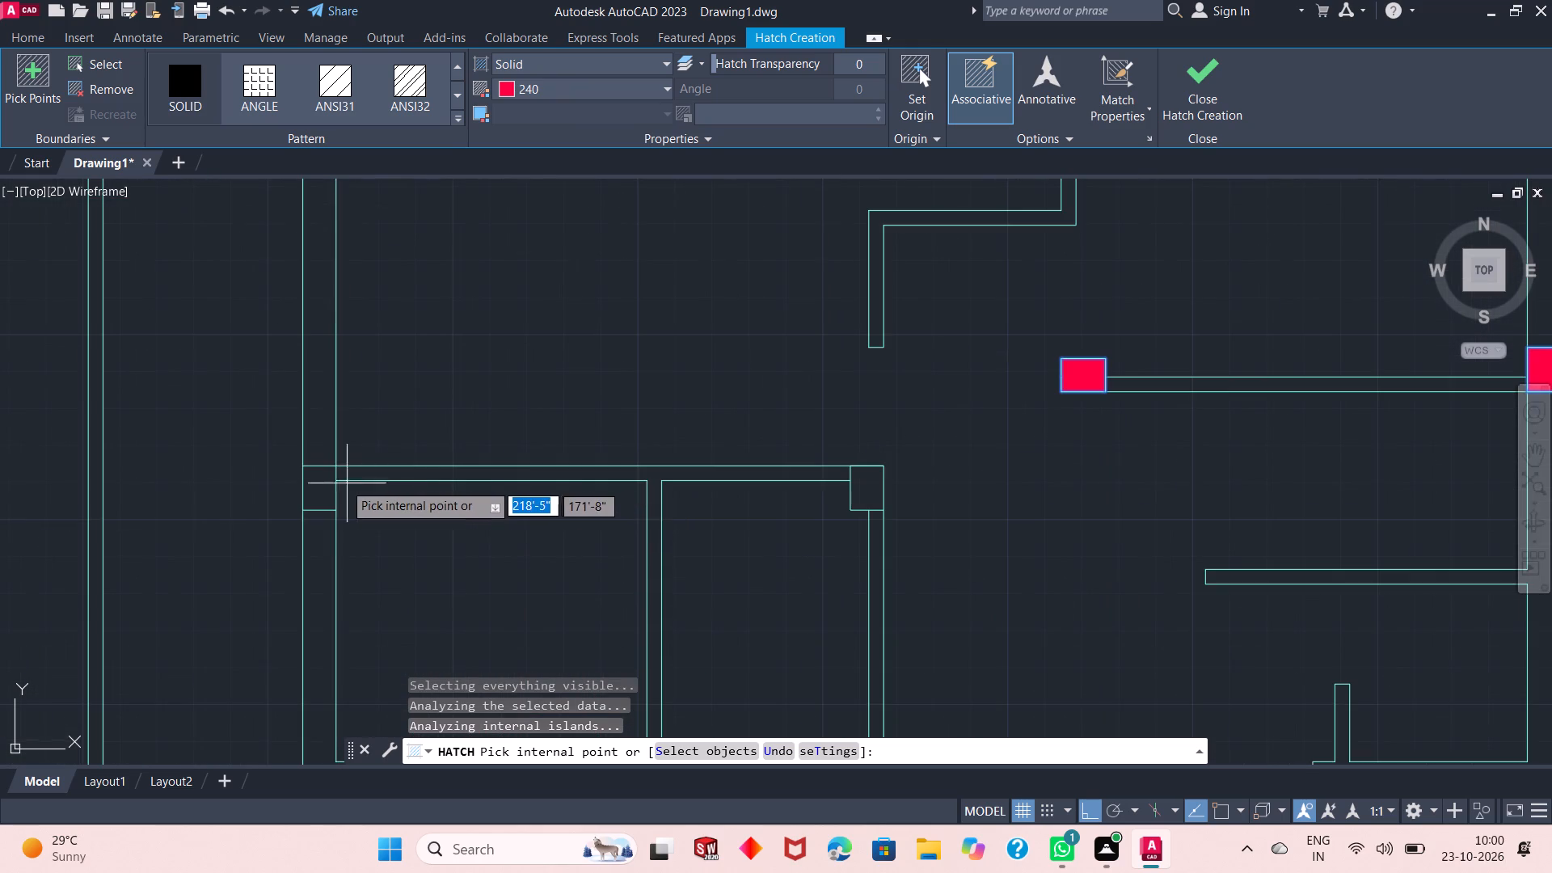
{"action": "left_click", "coordinate": [315, 490]}
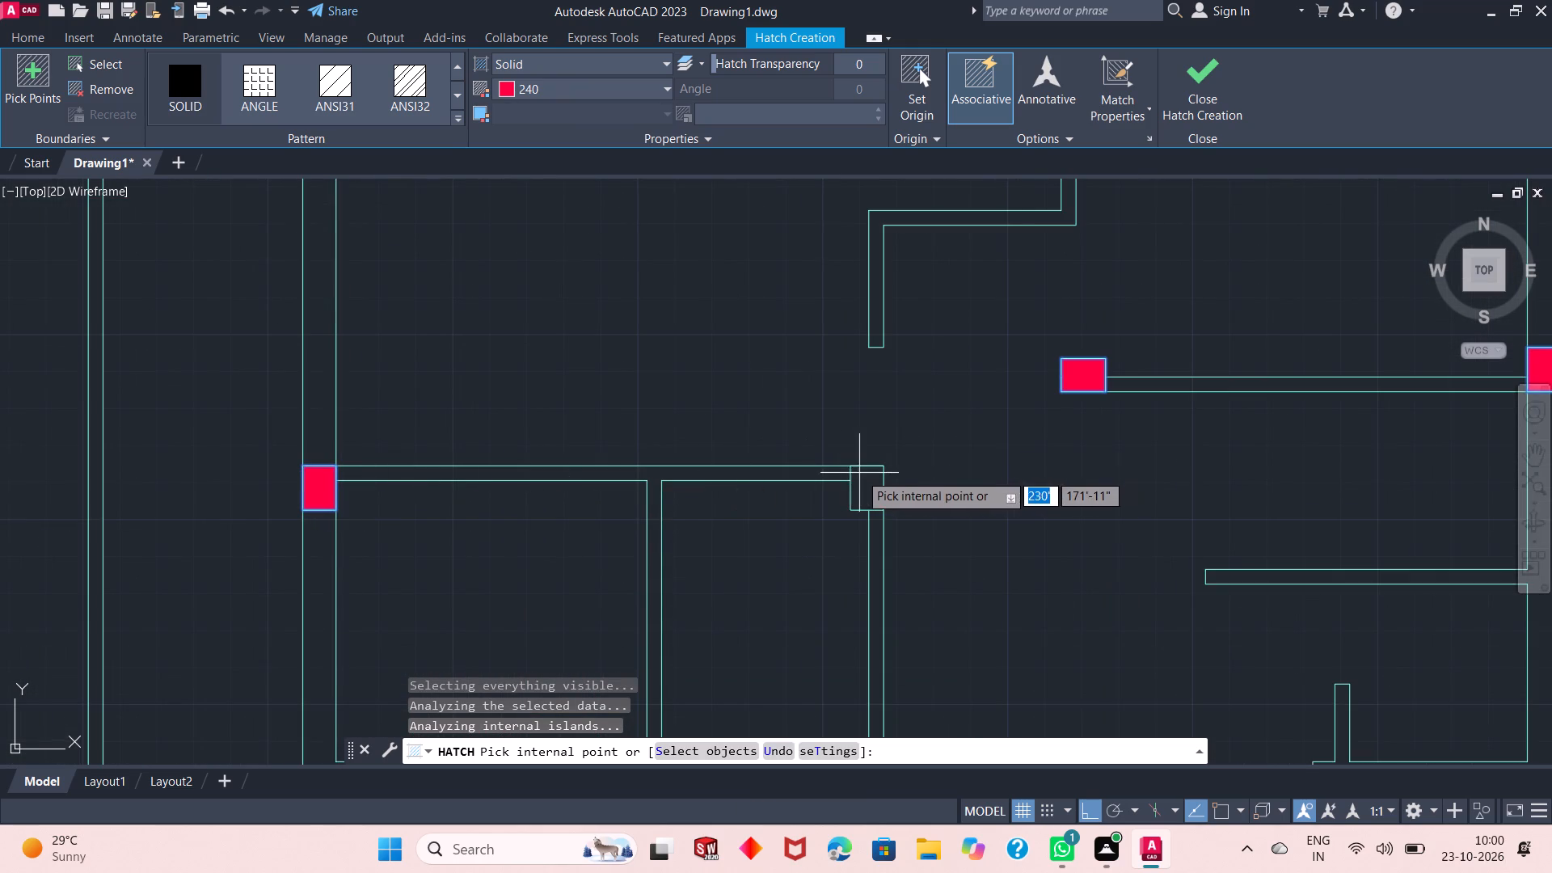
{"action": "left_click", "coordinate": [865, 479]}
Hatch the four columns in the row north of the staircase room, from the west wall across to the east wall.
{"action": "scroll", "coordinate": [837, 470], "scroll_direction": "down", "scroll_amount": 2}
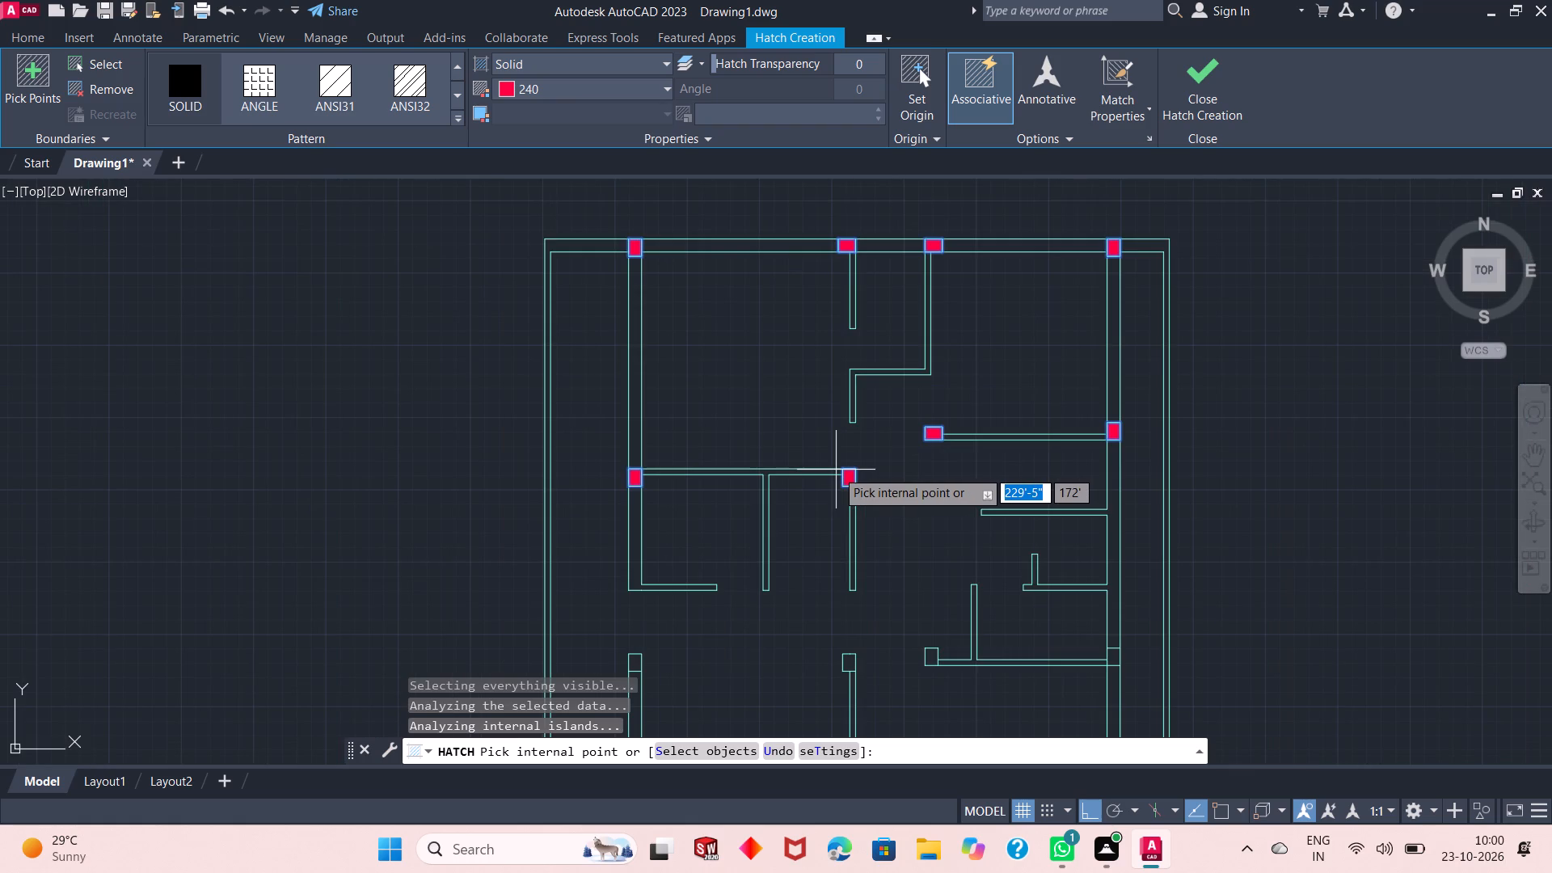
{"action": "scroll", "coordinate": [836, 470], "scroll_direction": "down", "scroll_amount": 2}
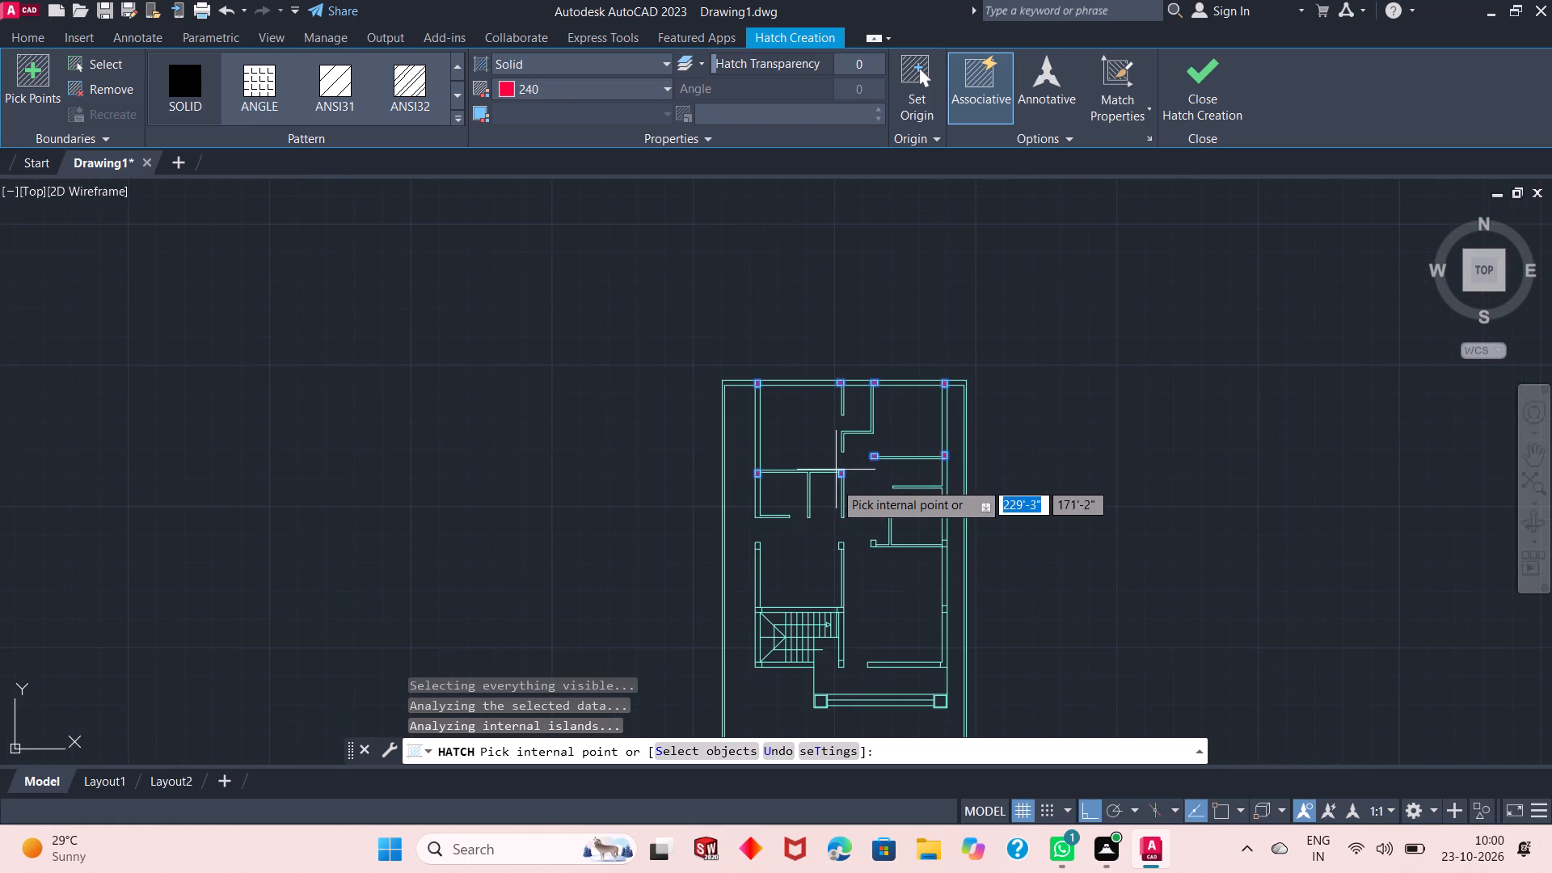
{"action": "scroll", "coordinate": [832, 555], "scroll_direction": "up", "scroll_amount": 5}
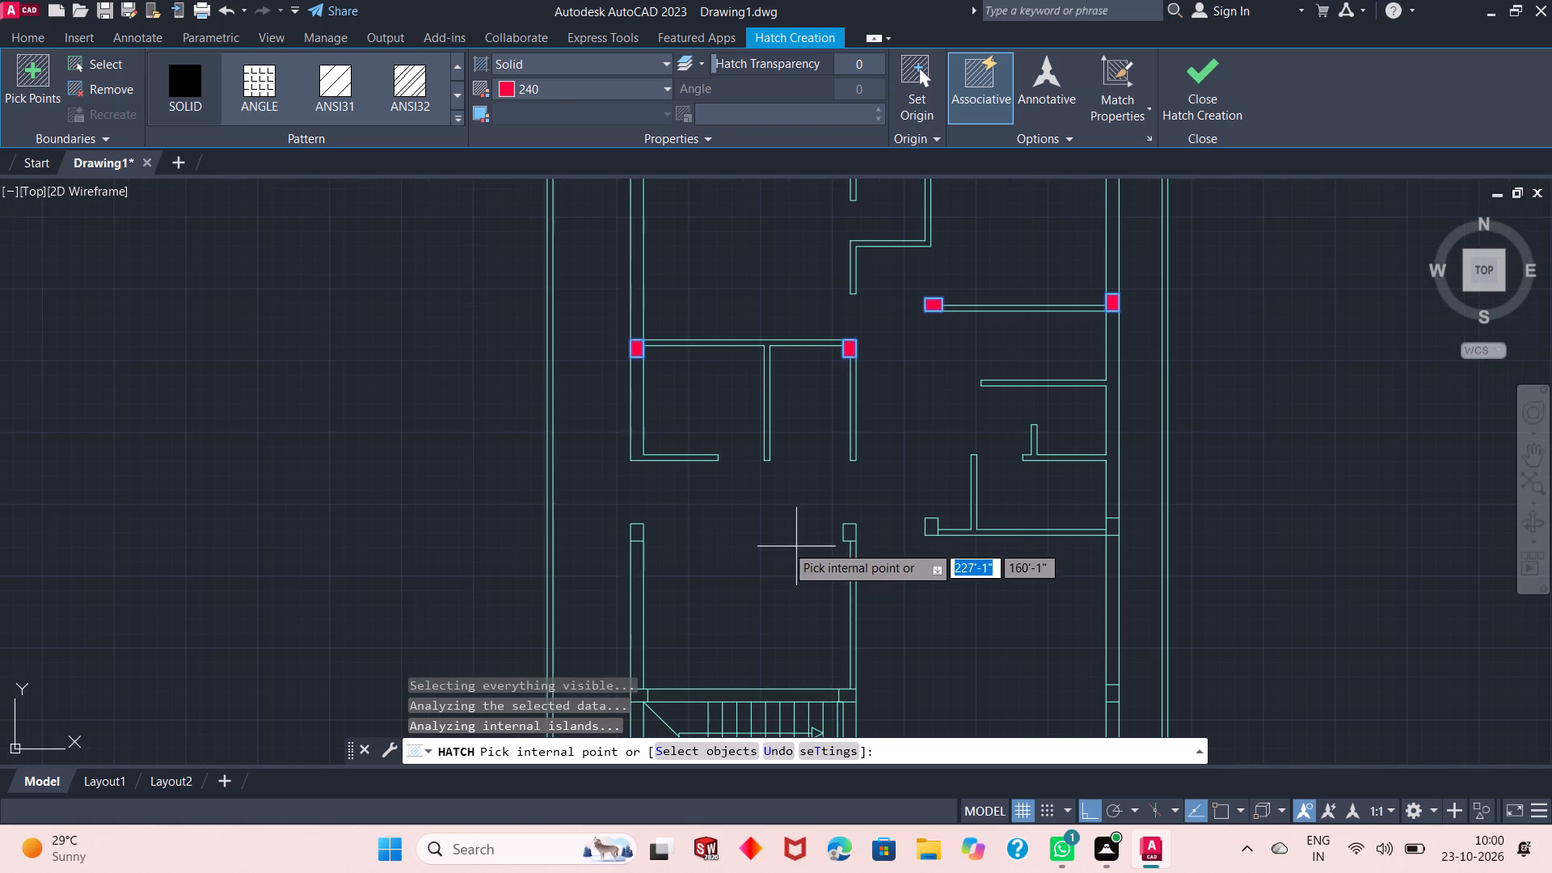
{"action": "left_click", "coordinate": [640, 536]}
{"action": "left_click", "coordinate": [854, 529]}
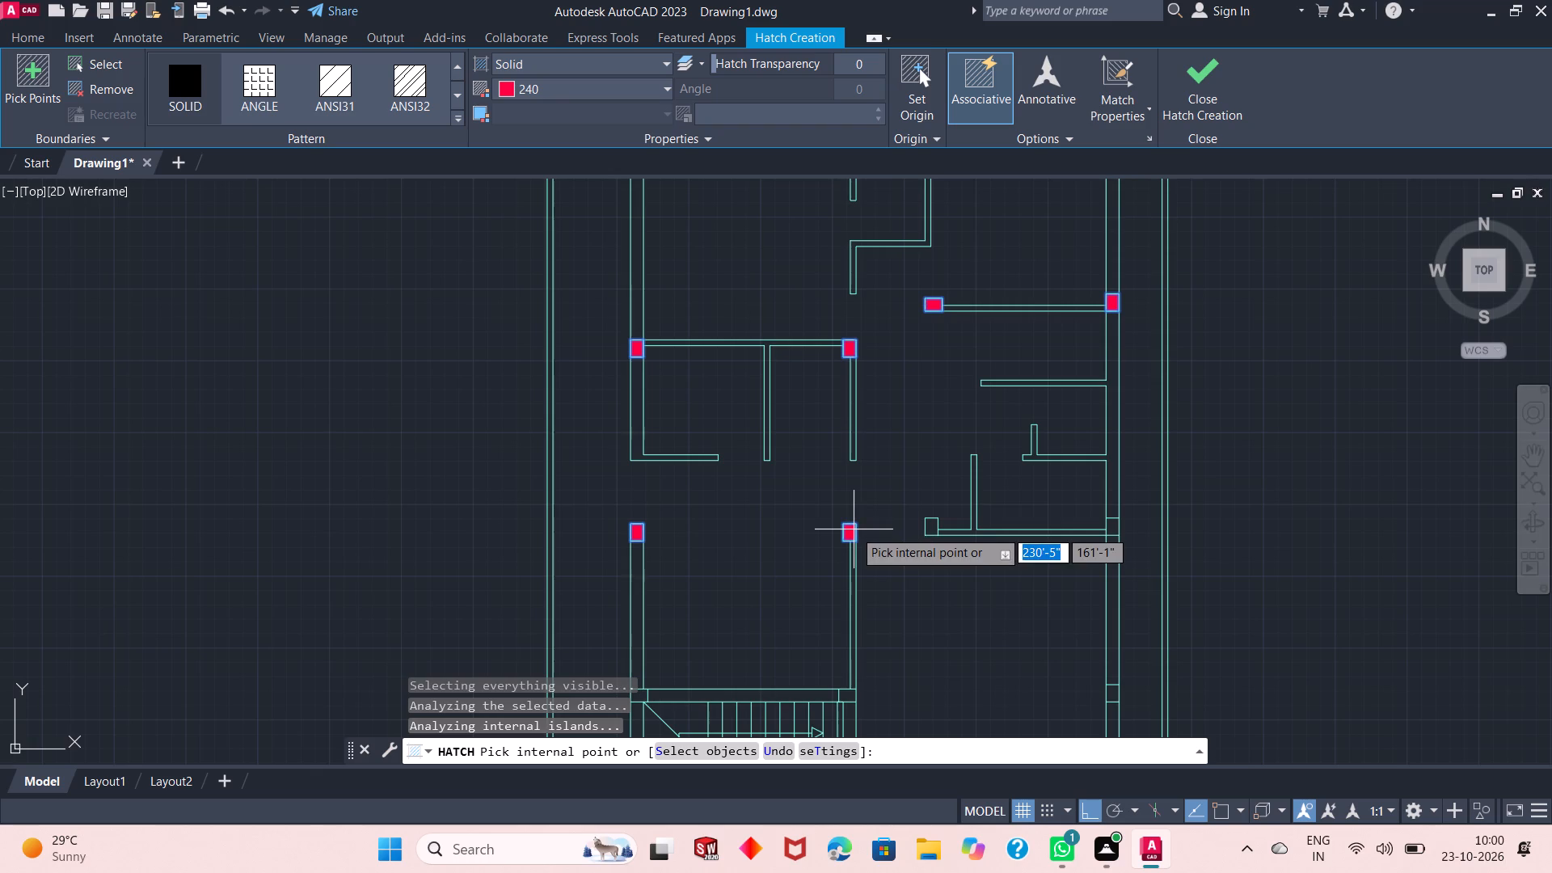
{"action": "left_click", "coordinate": [932, 525]}
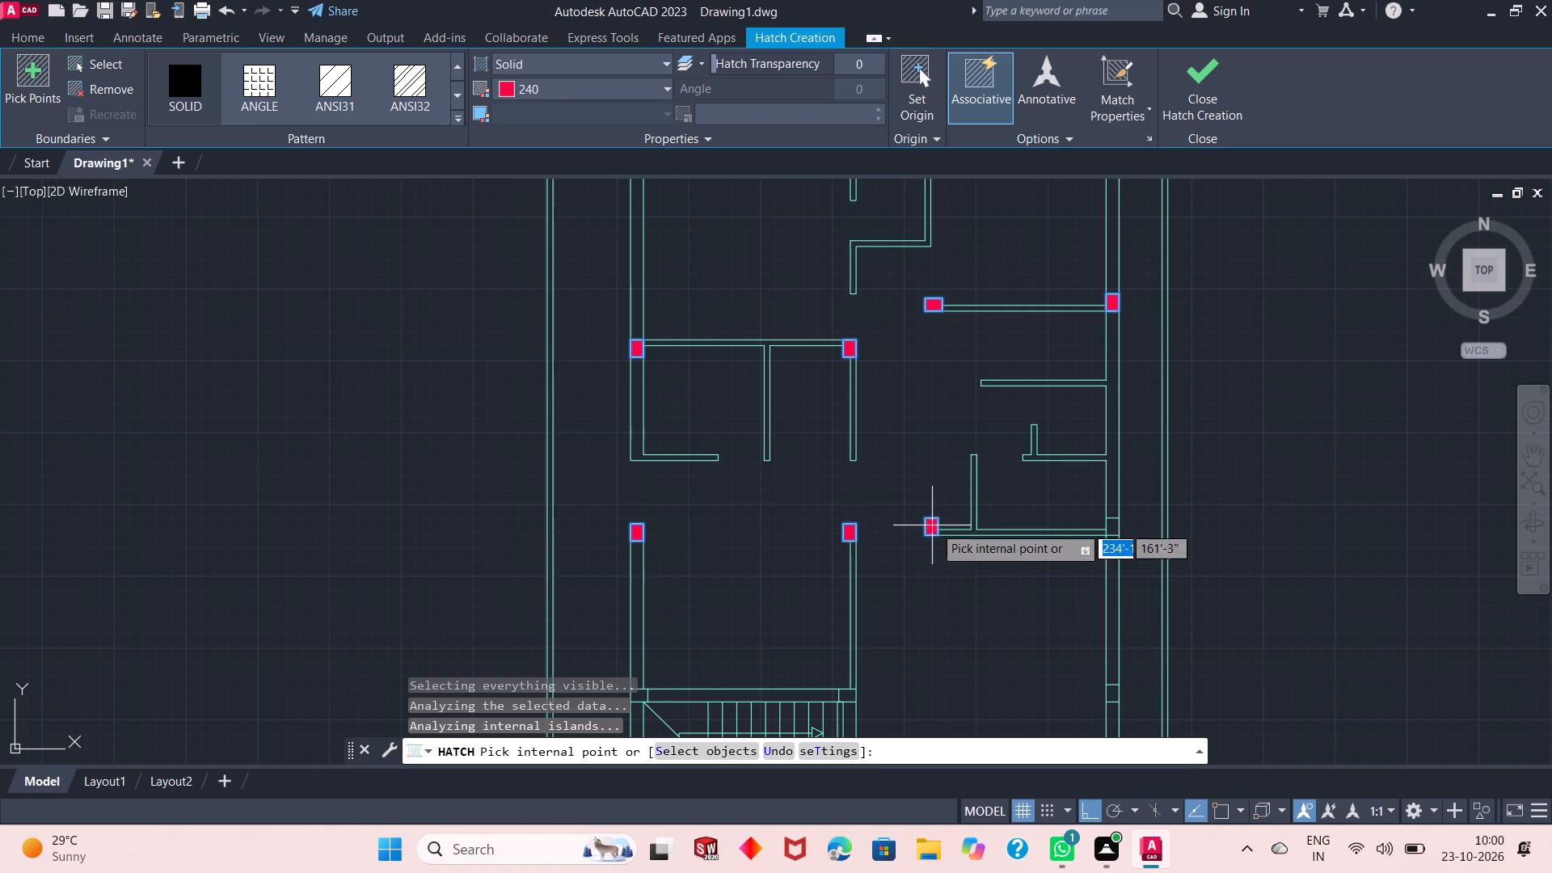
{"action": "left_click", "coordinate": [1115, 526]}
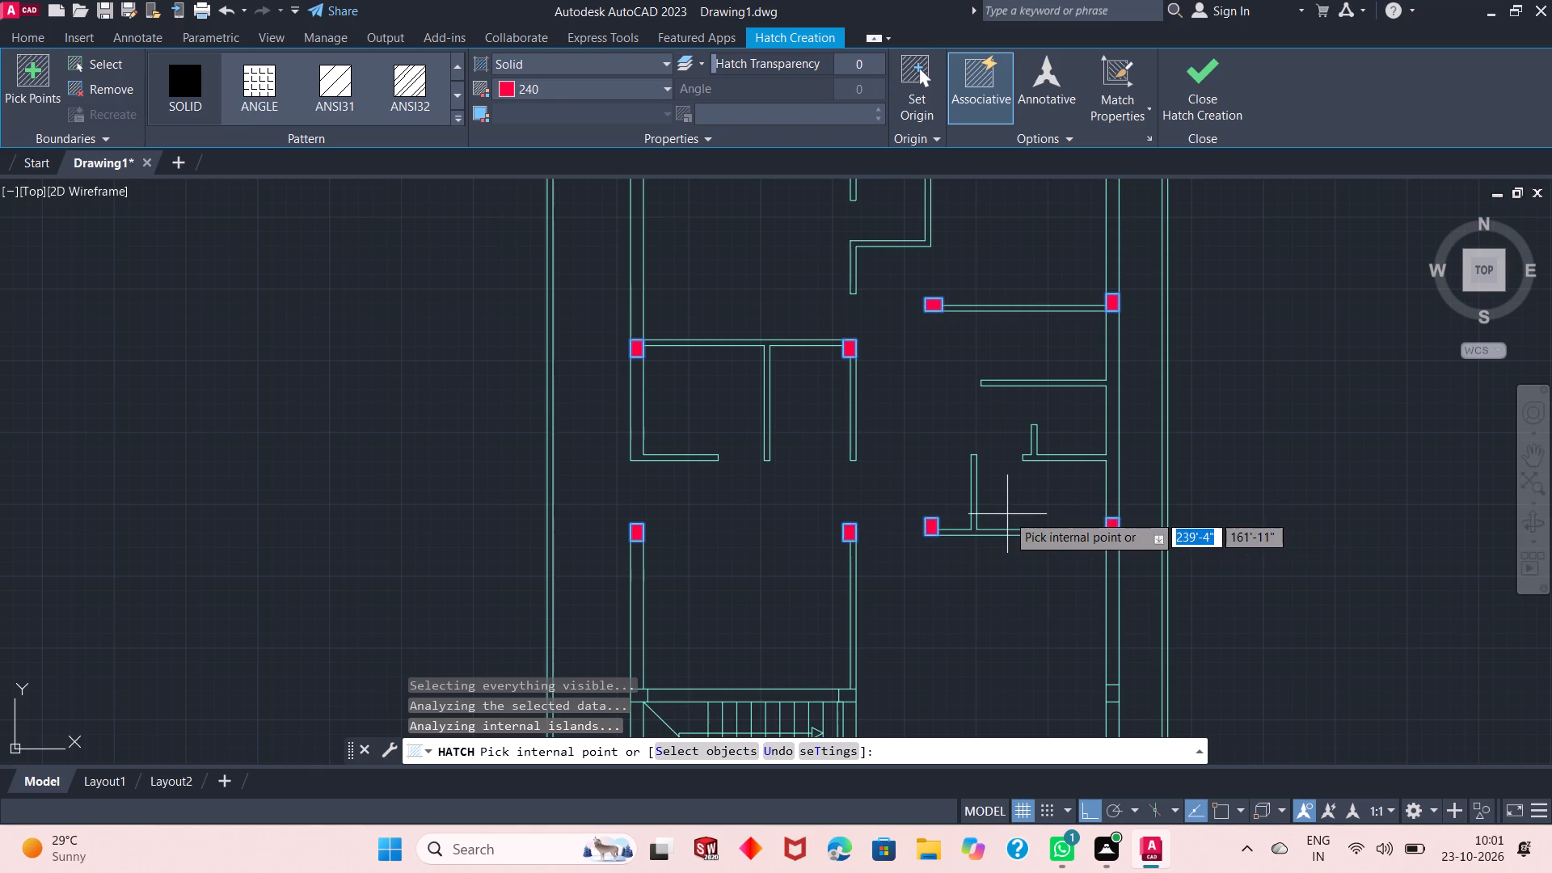
Hatch the four columns at the staircase room's corners and the east wall column level with its north wall.
{"action": "scroll", "coordinate": [966, 474], "scroll_direction": "down", "scroll_amount": 2}
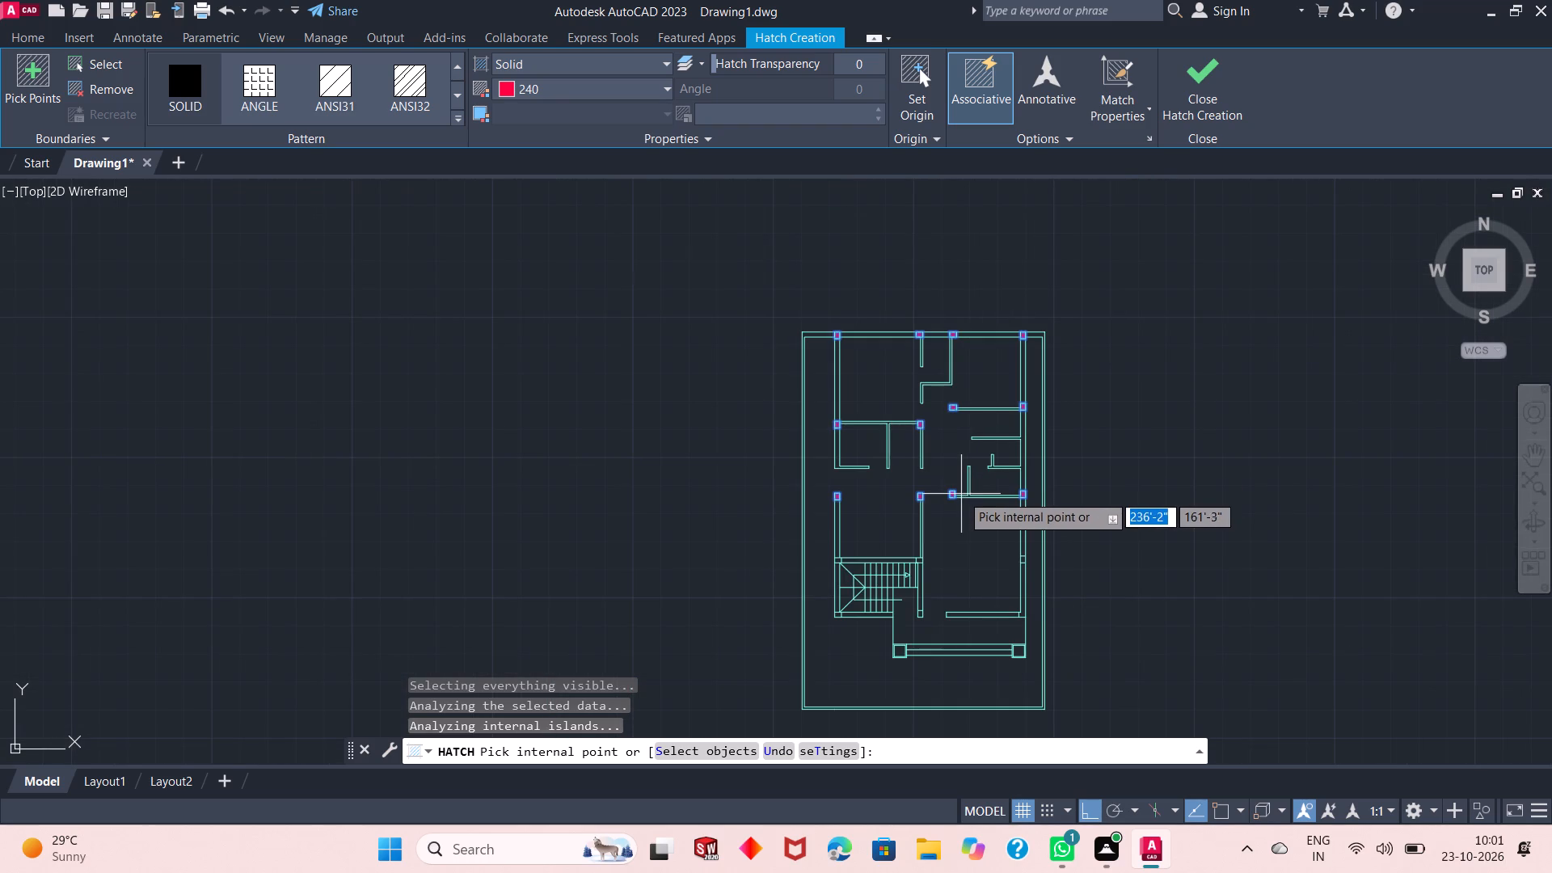
{"action": "scroll", "coordinate": [970, 580], "scroll_direction": "up", "scroll_amount": 2}
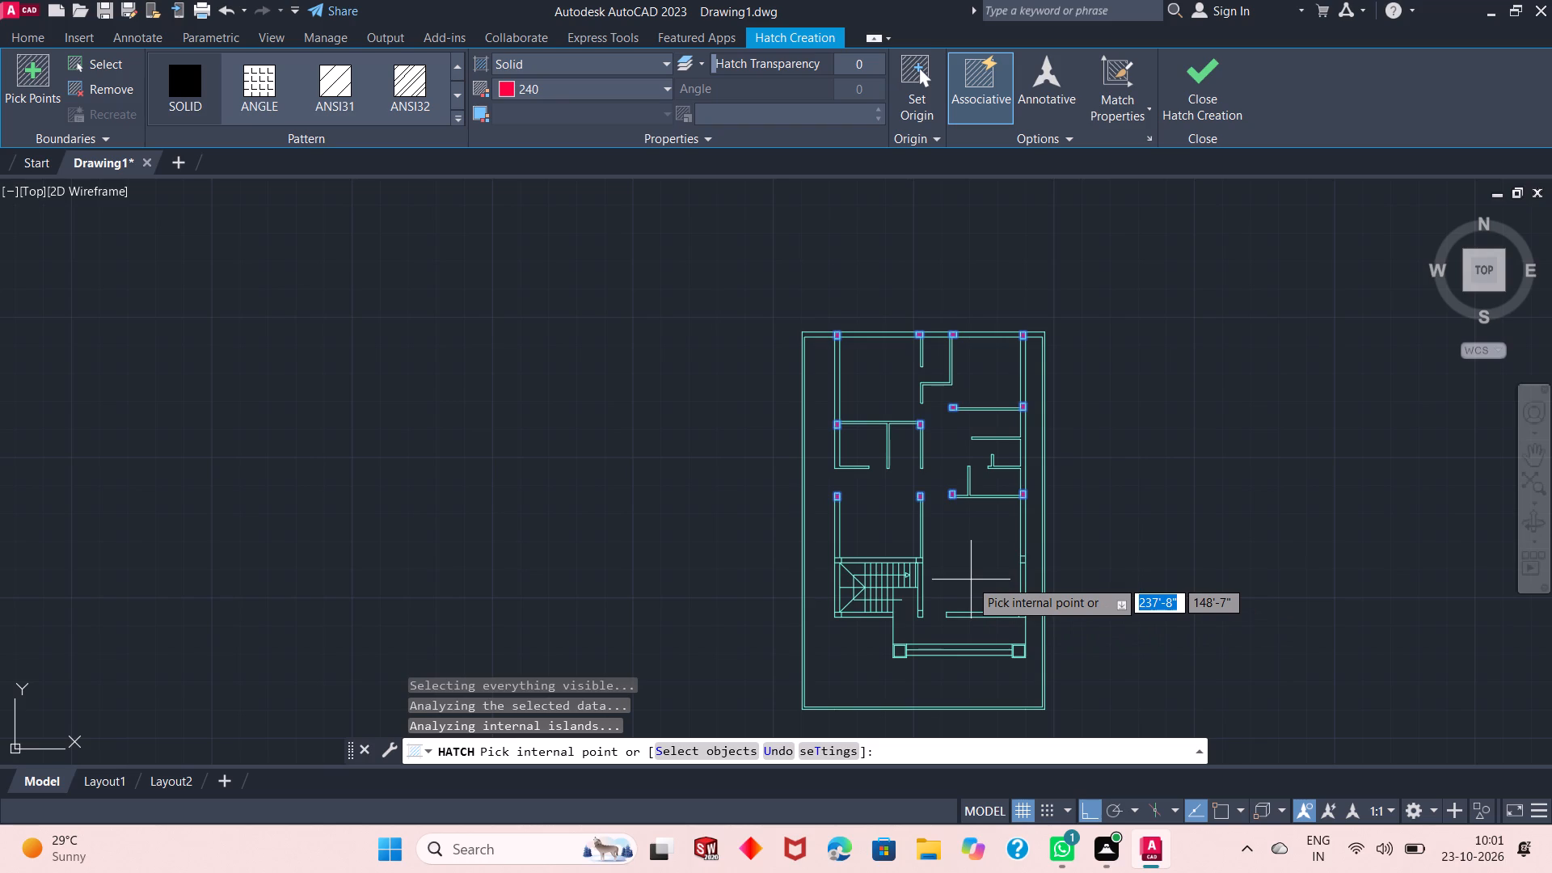
{"action": "scroll", "coordinate": [934, 581], "scroll_direction": "up", "scroll_amount": 1}
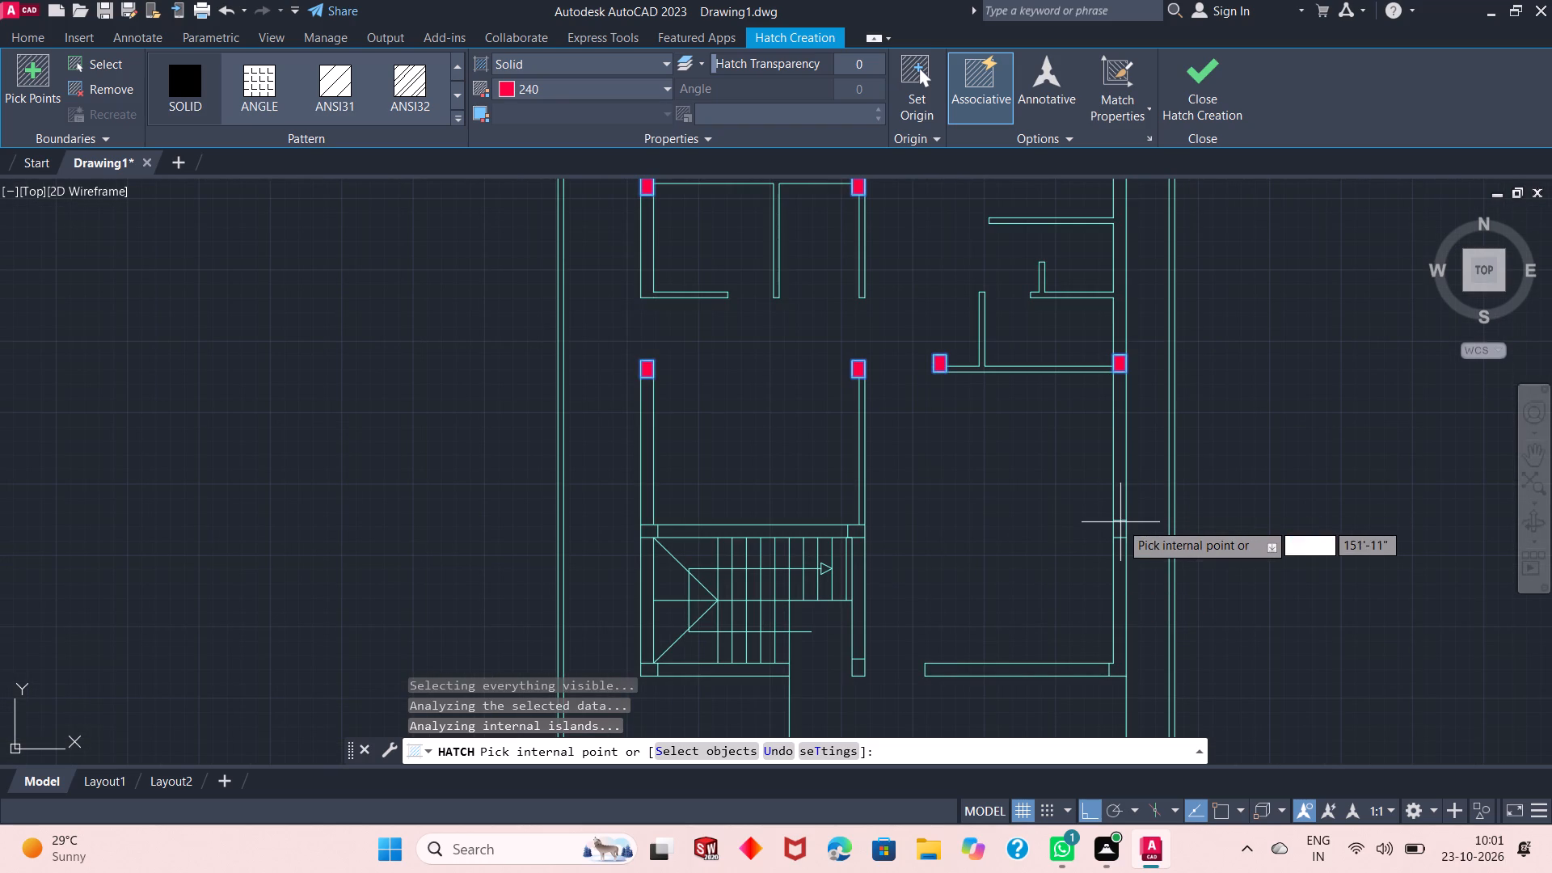
{"action": "left_click", "coordinate": [1120, 529]}
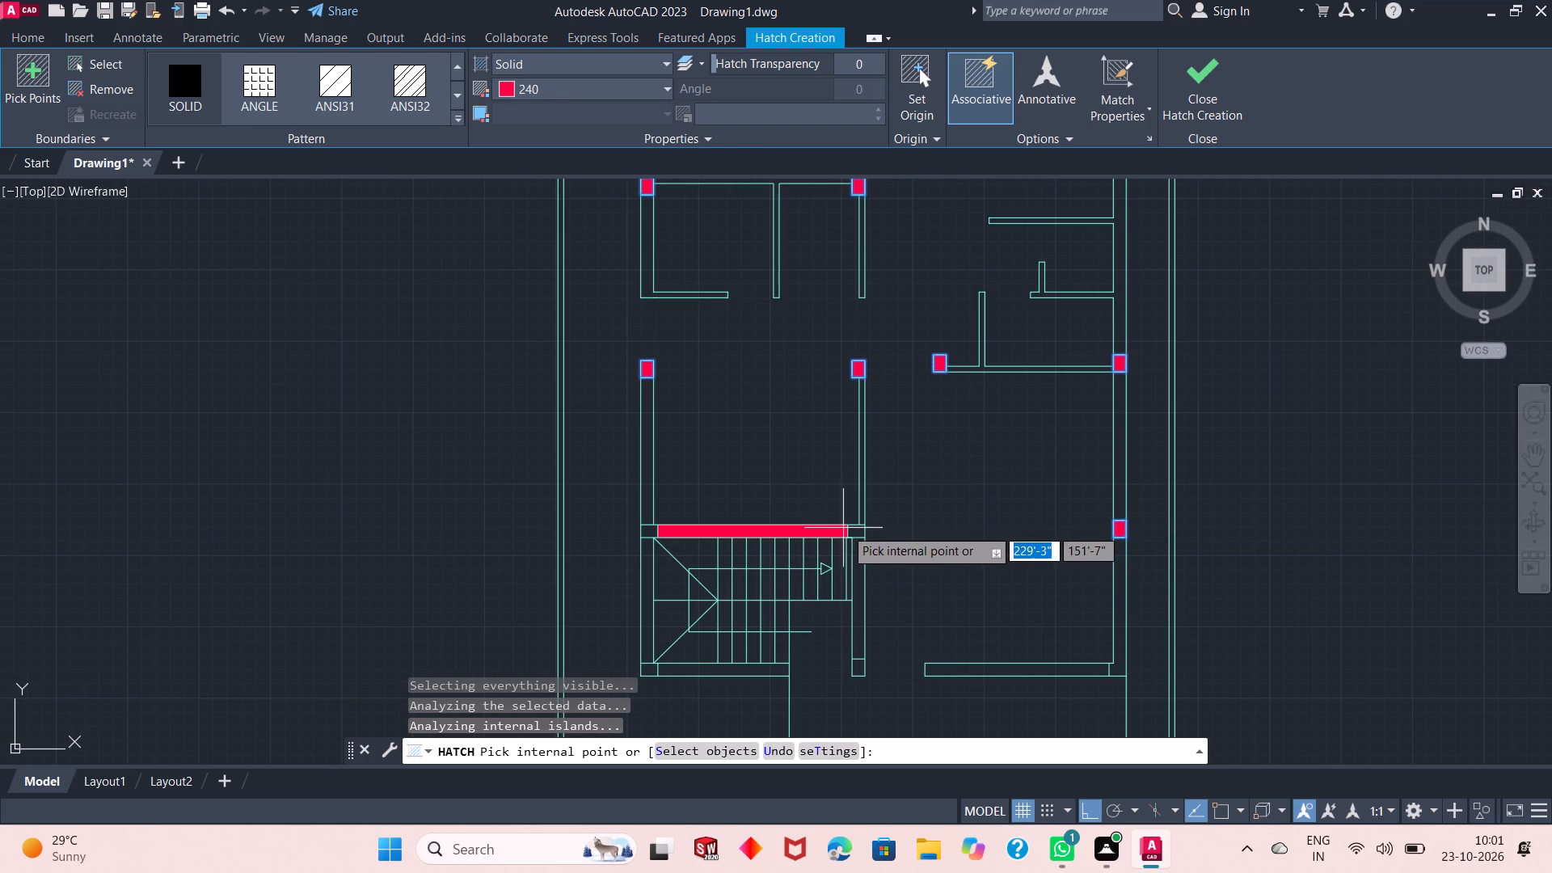
{"action": "left_click", "coordinate": [853, 530]}
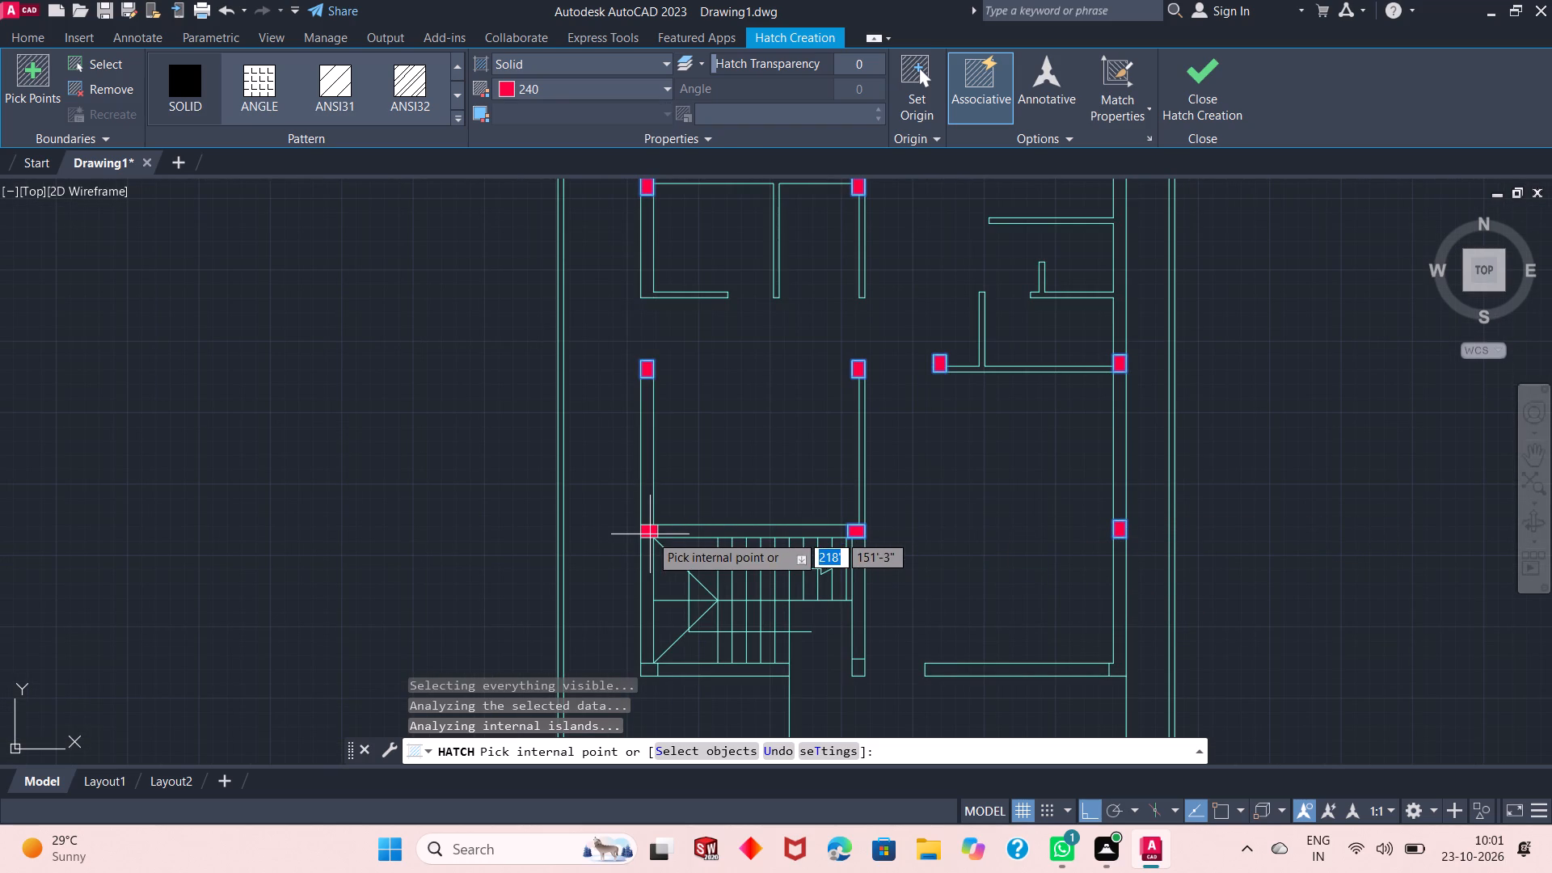
{"action": "left_click", "coordinate": [650, 534]}
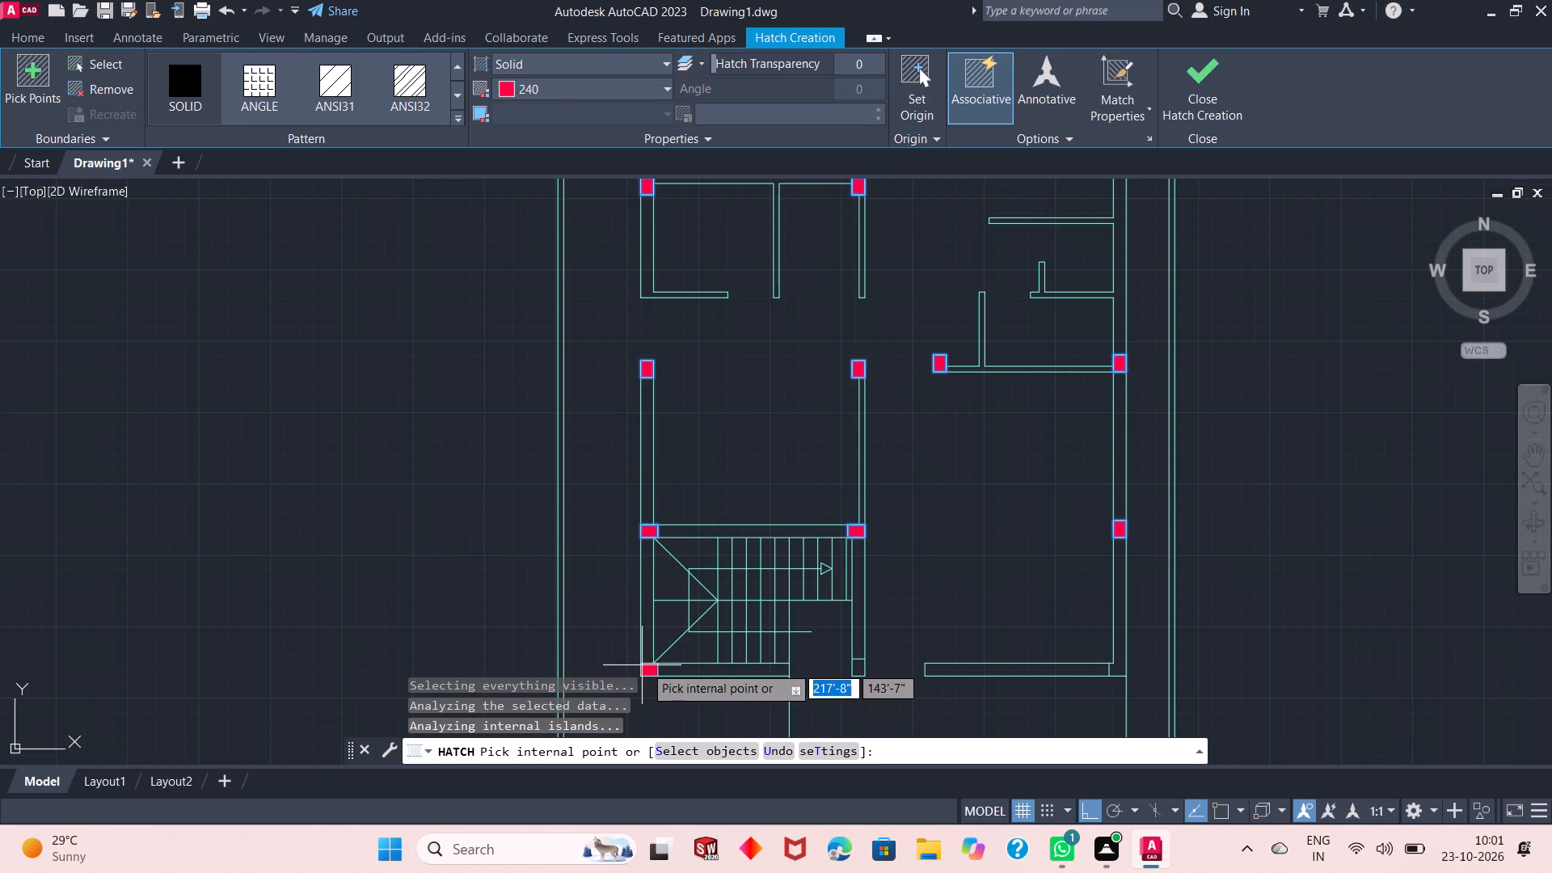
{"action": "left_click", "coordinate": [646, 665]}
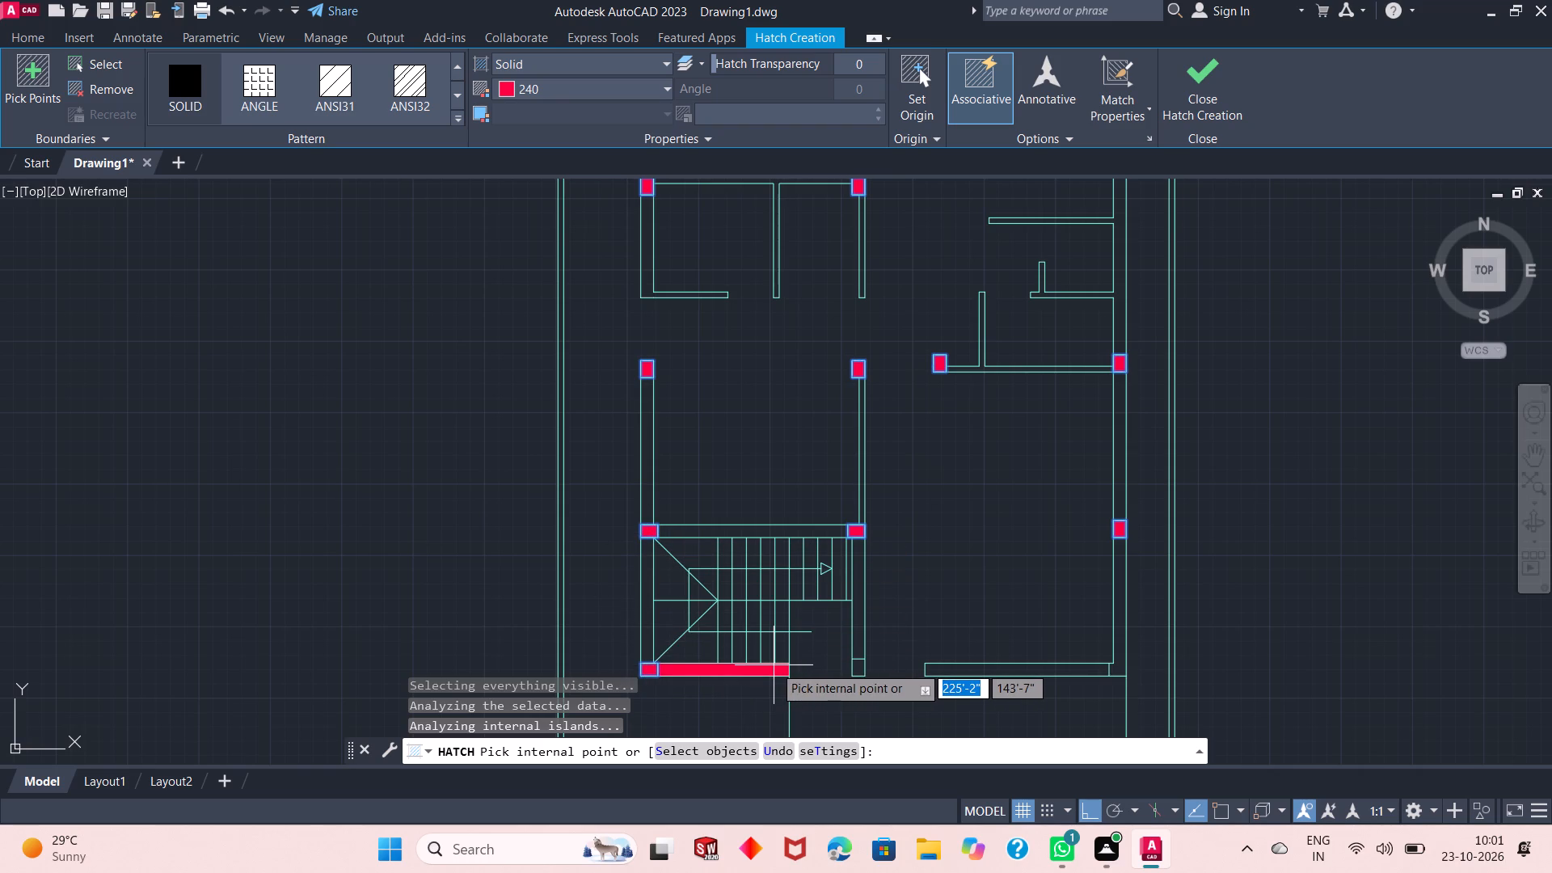
{"action": "left_click", "coordinate": [856, 668]}
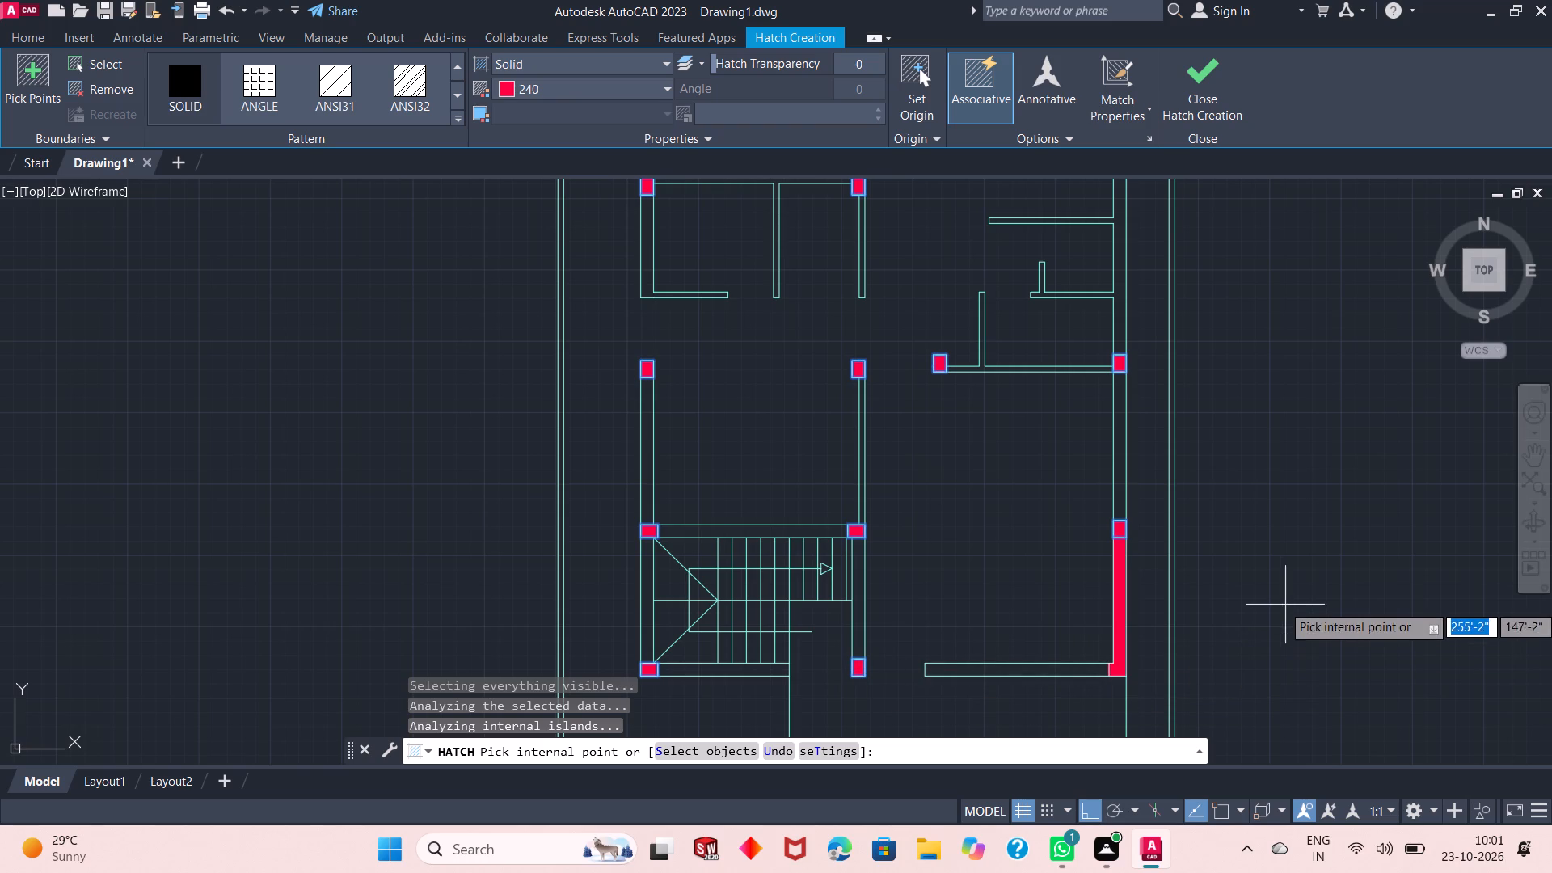
{"action": "right_click", "coordinate": [1250, 550]}
{"action": "left_click", "coordinate": [1358, 258]}
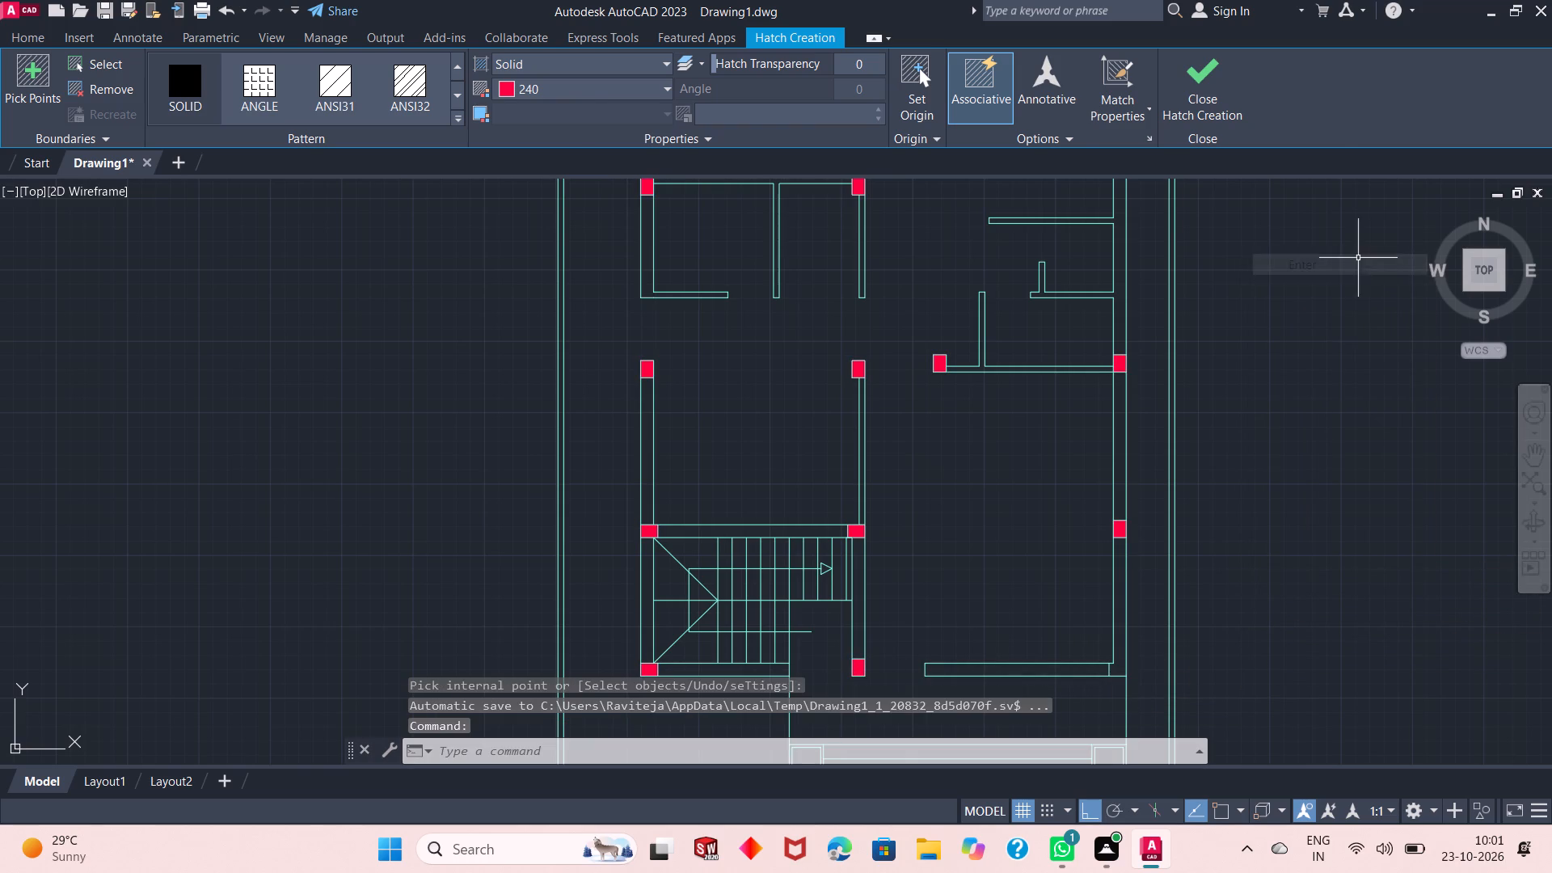
Extend the inner line of the southeast room's south wall to the outer face of the east wall.
{"action": "left_click", "coordinate": [404, 58]}
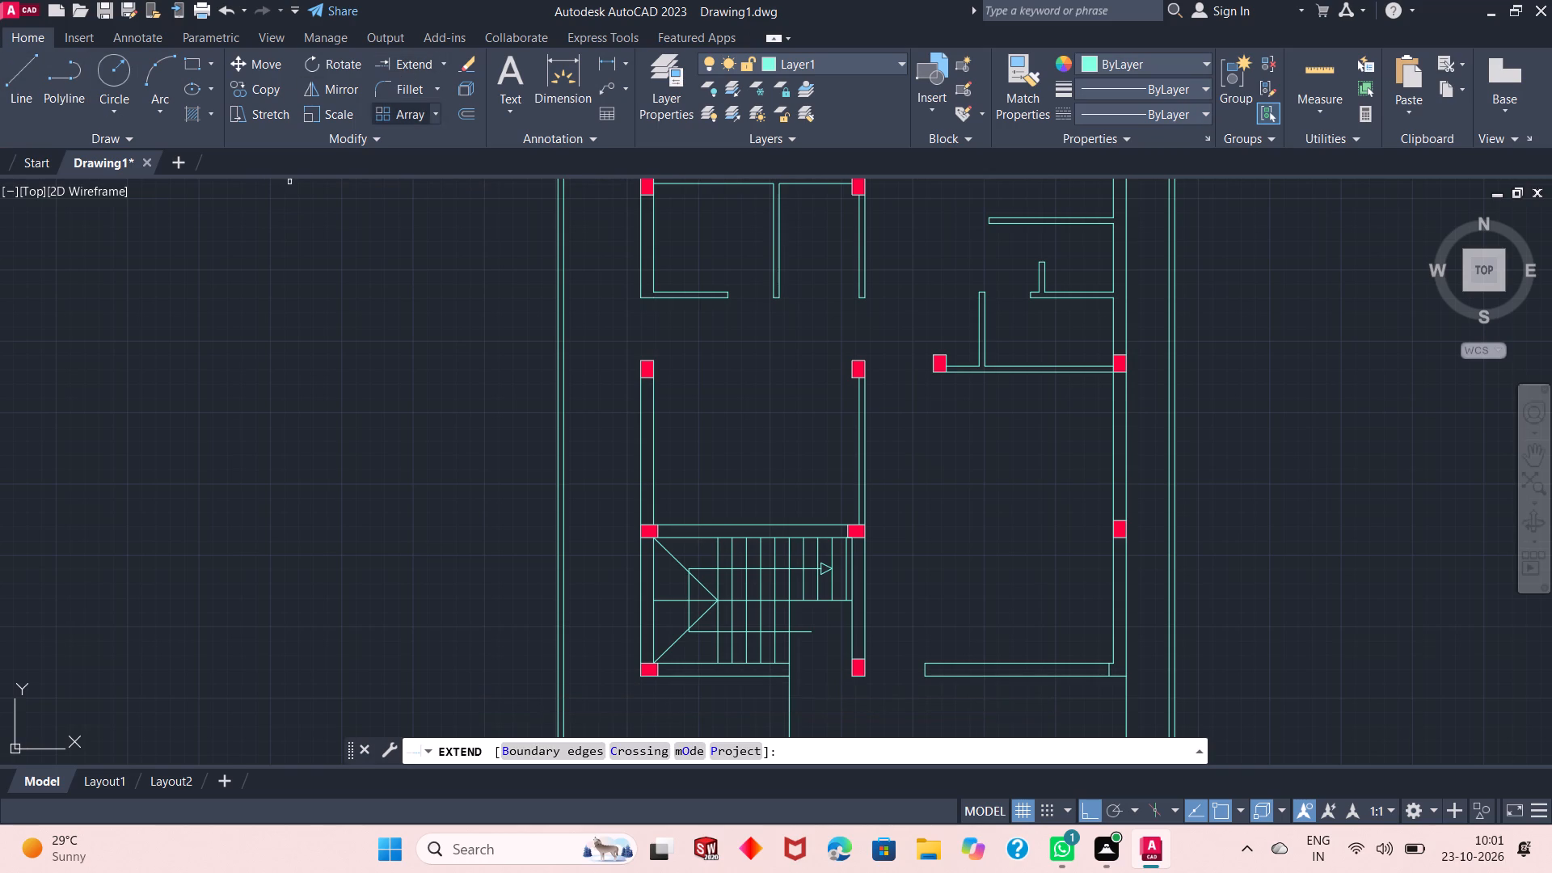
{"action": "scroll", "coordinate": [1111, 658], "scroll_direction": "up", "scroll_amount": 2}
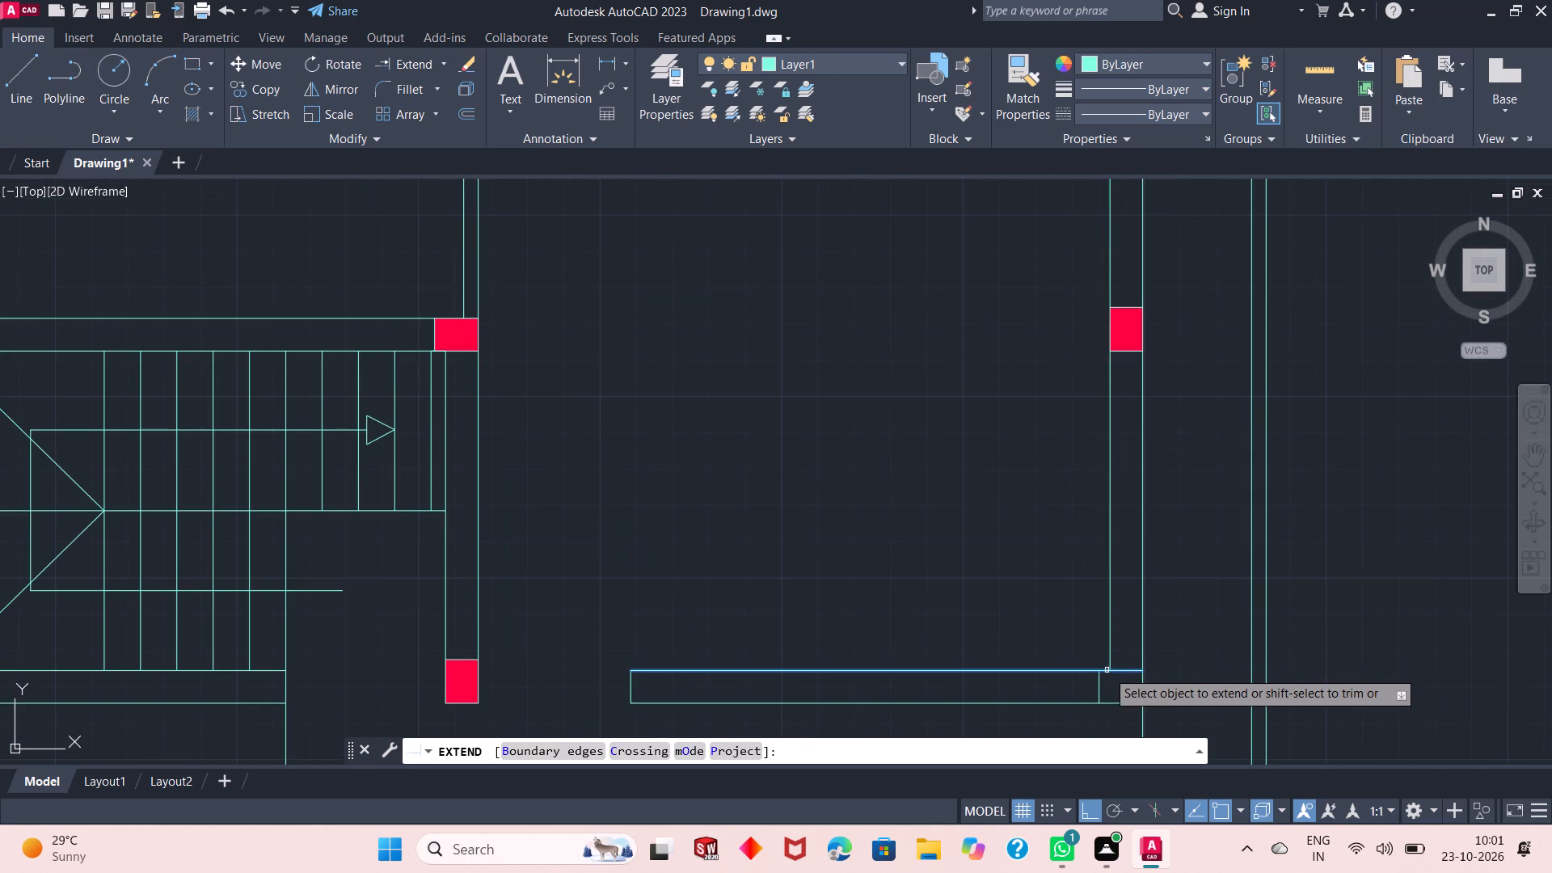
{"action": "left_click", "coordinate": [1107, 670]}
{"action": "right_click", "coordinate": [567, 373]}
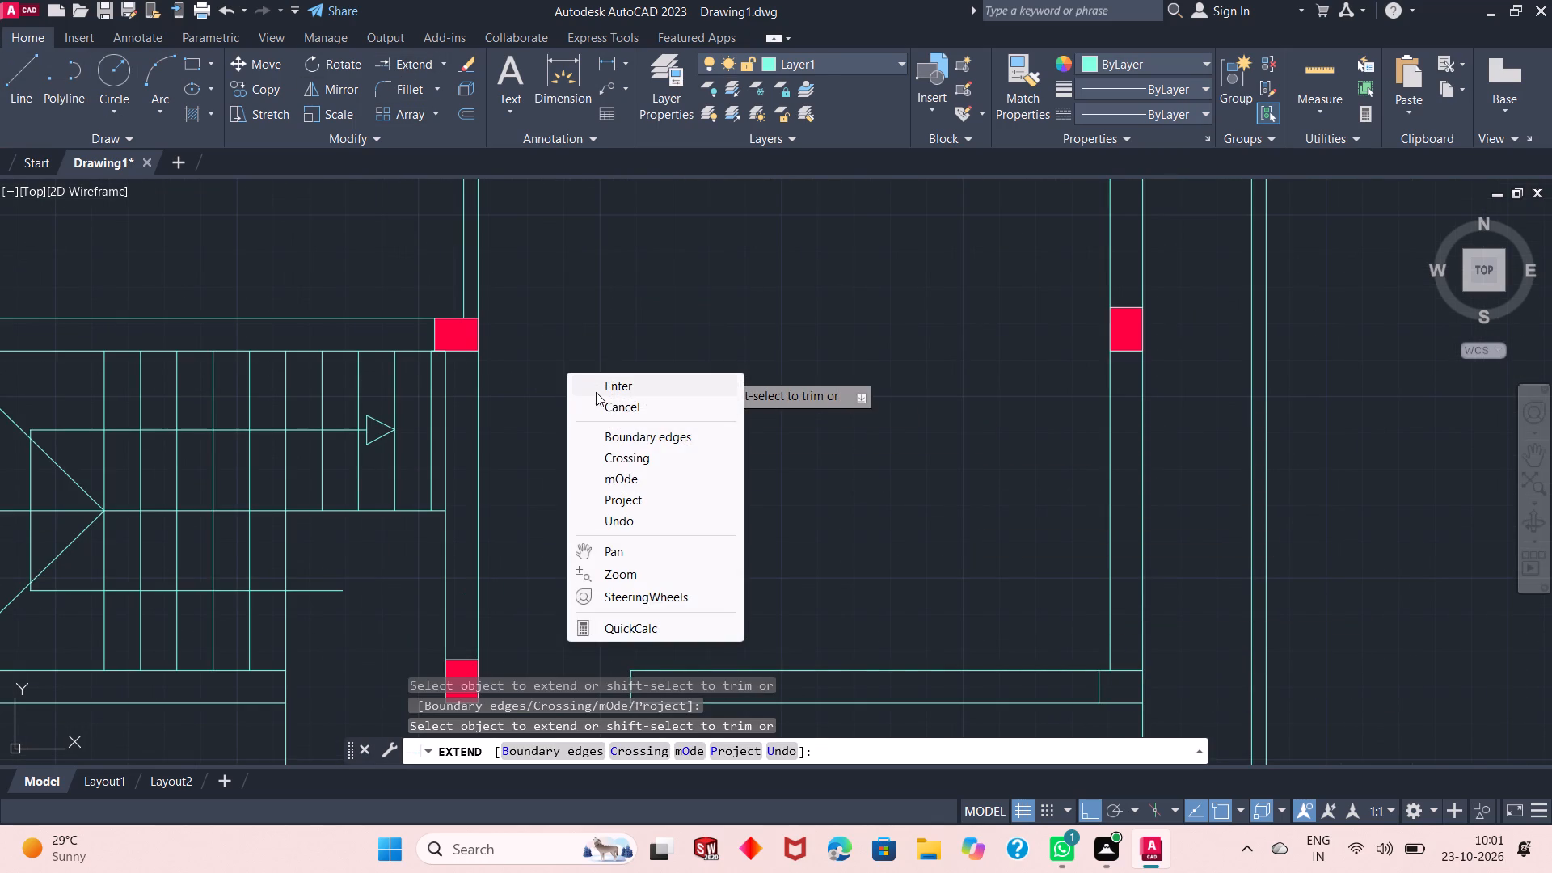
{"action": "left_click", "coordinate": [596, 392]}
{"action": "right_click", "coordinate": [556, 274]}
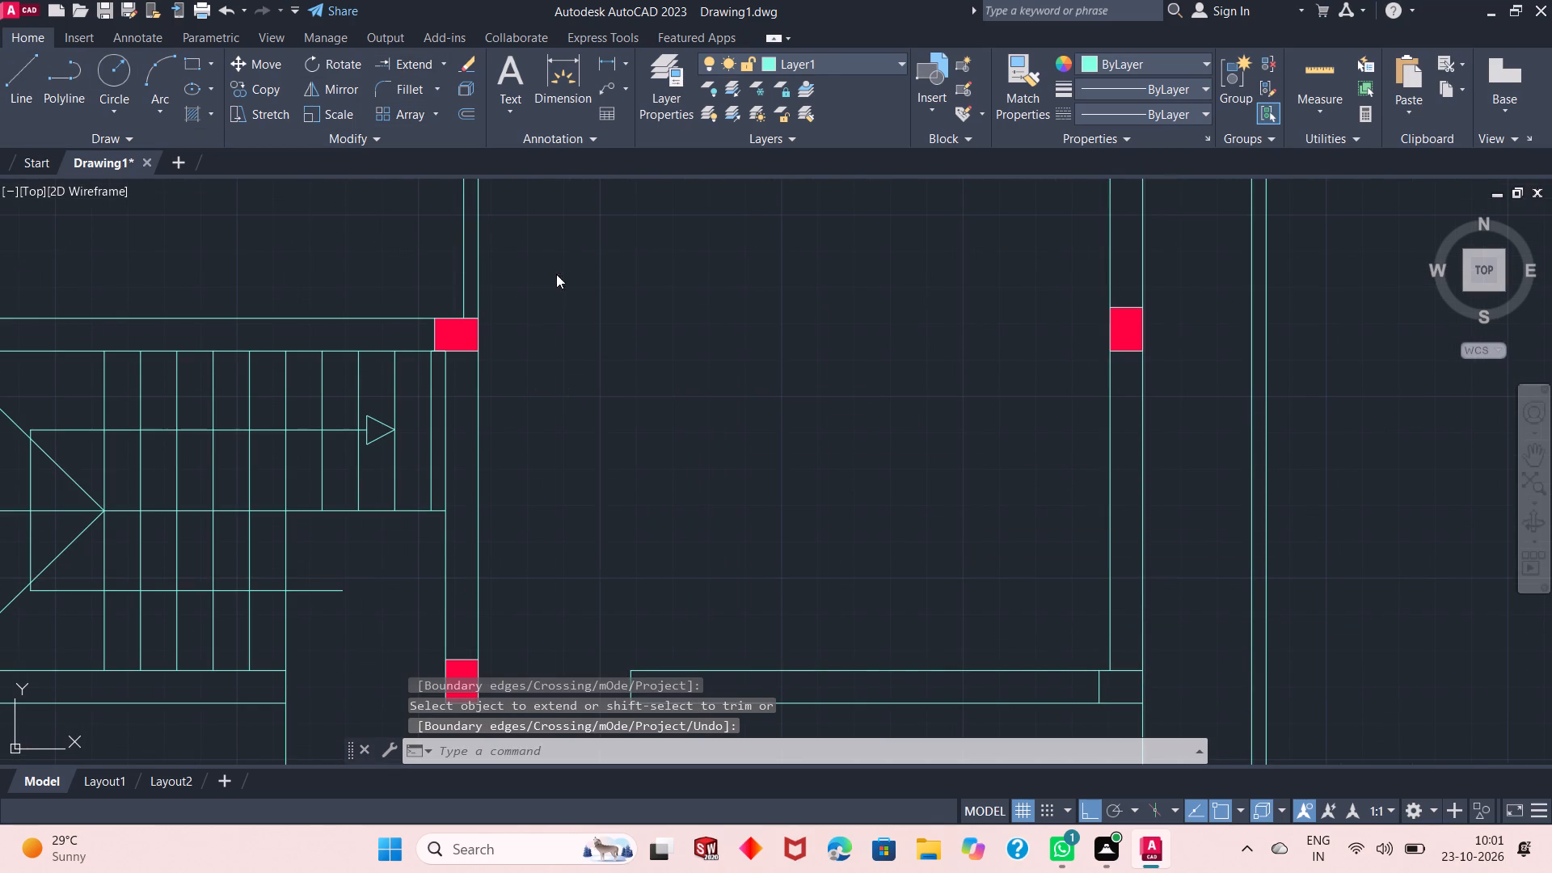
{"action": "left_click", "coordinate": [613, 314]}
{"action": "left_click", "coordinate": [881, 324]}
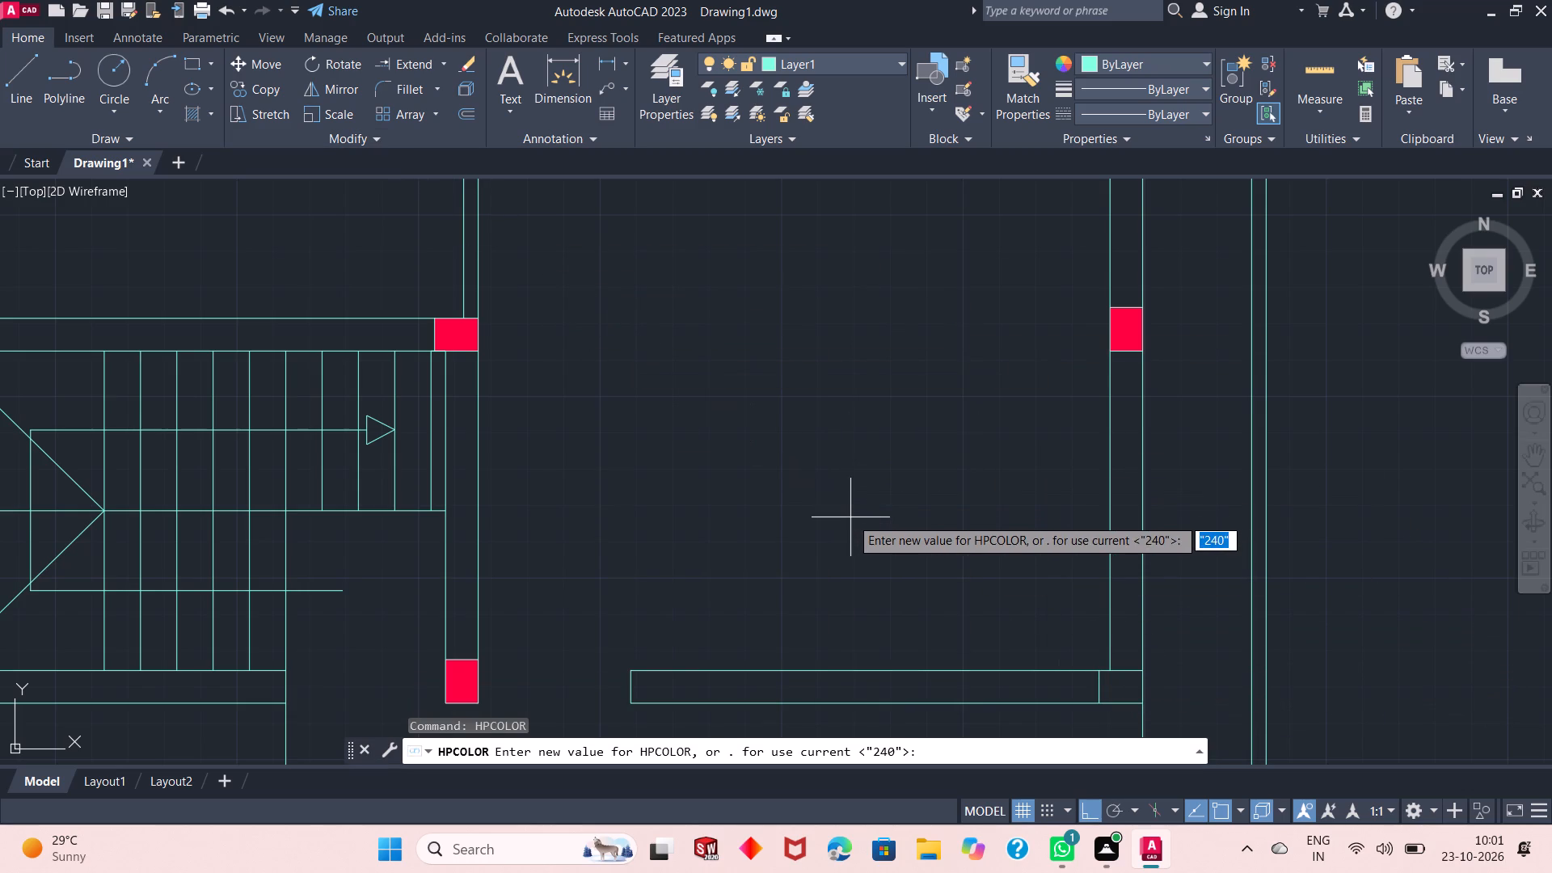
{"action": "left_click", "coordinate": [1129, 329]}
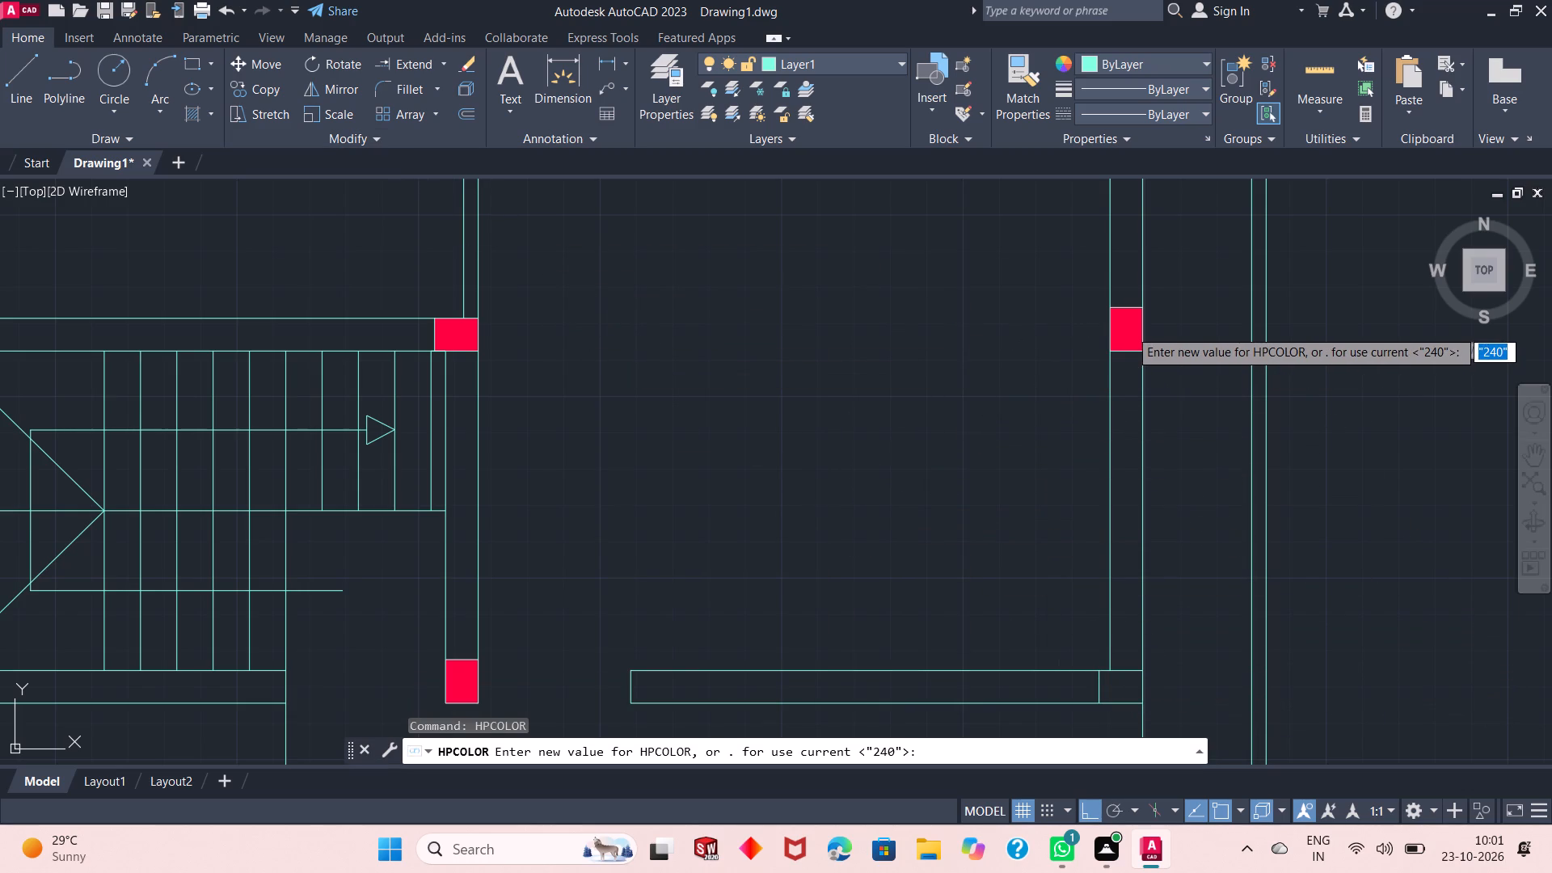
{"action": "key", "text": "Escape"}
Hatch the column at the southeast corner of the house with the solid colour 240 fill.
{"action": "right_click", "coordinate": [698, 304]}
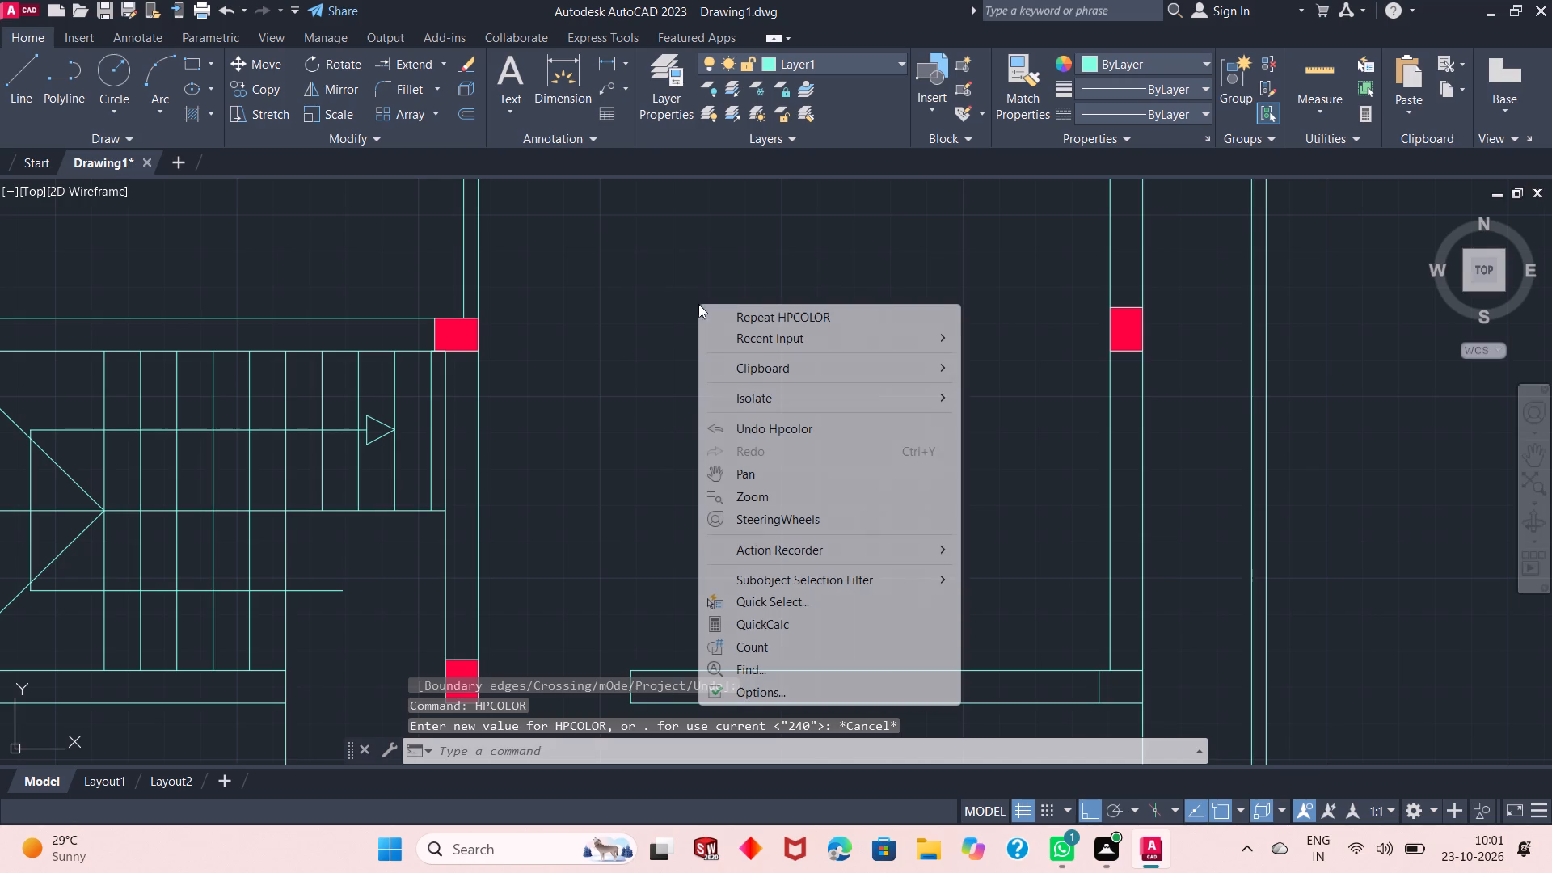
{"action": "left_click", "coordinate": [757, 331]}
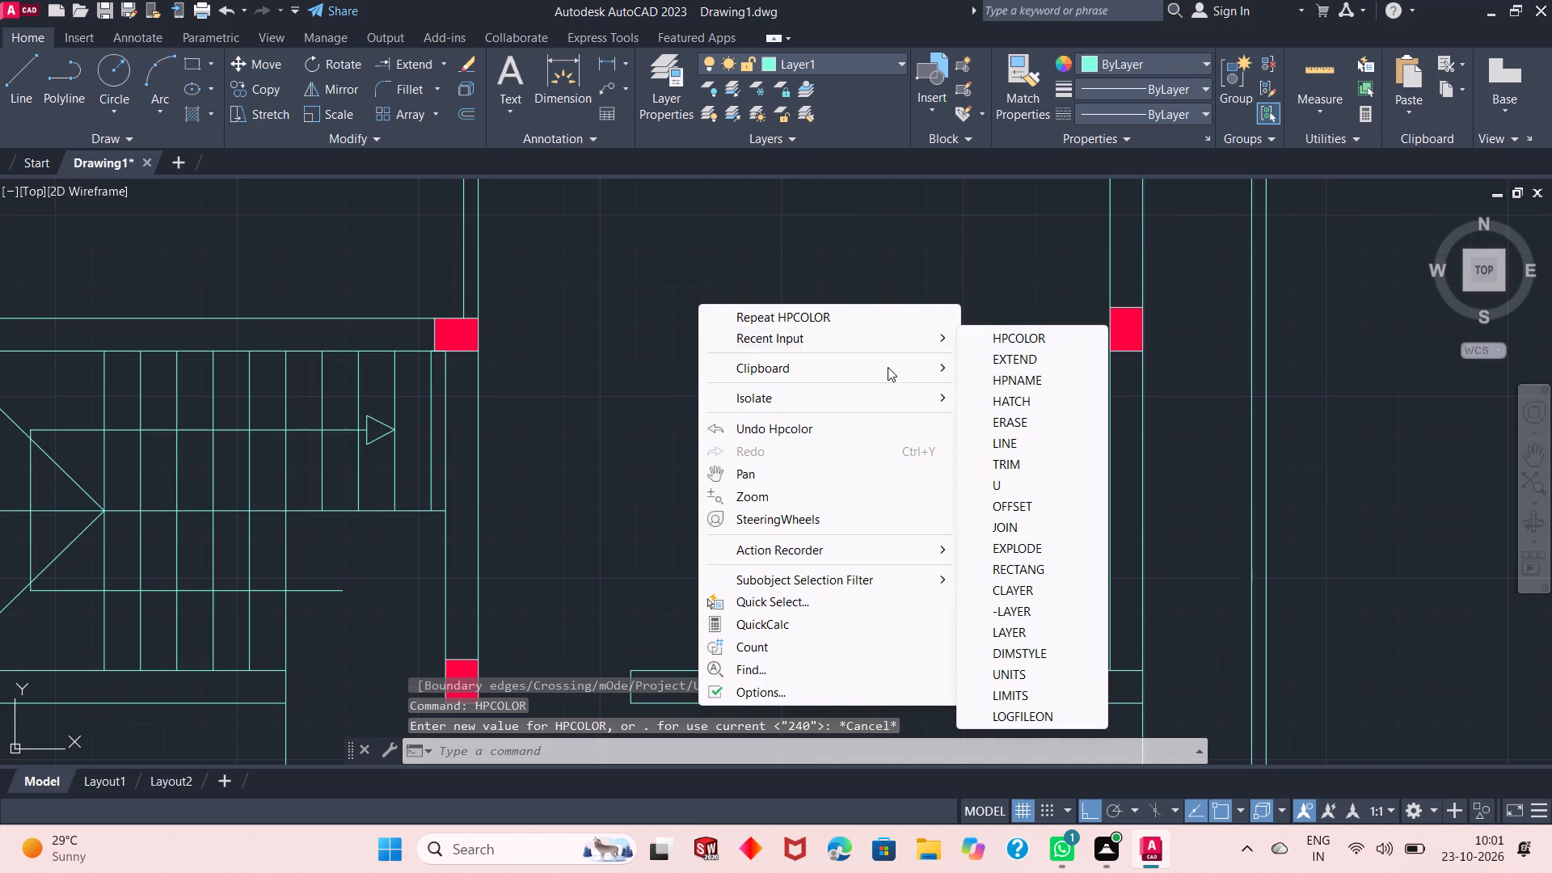
{"action": "left_click", "coordinate": [1040, 402]}
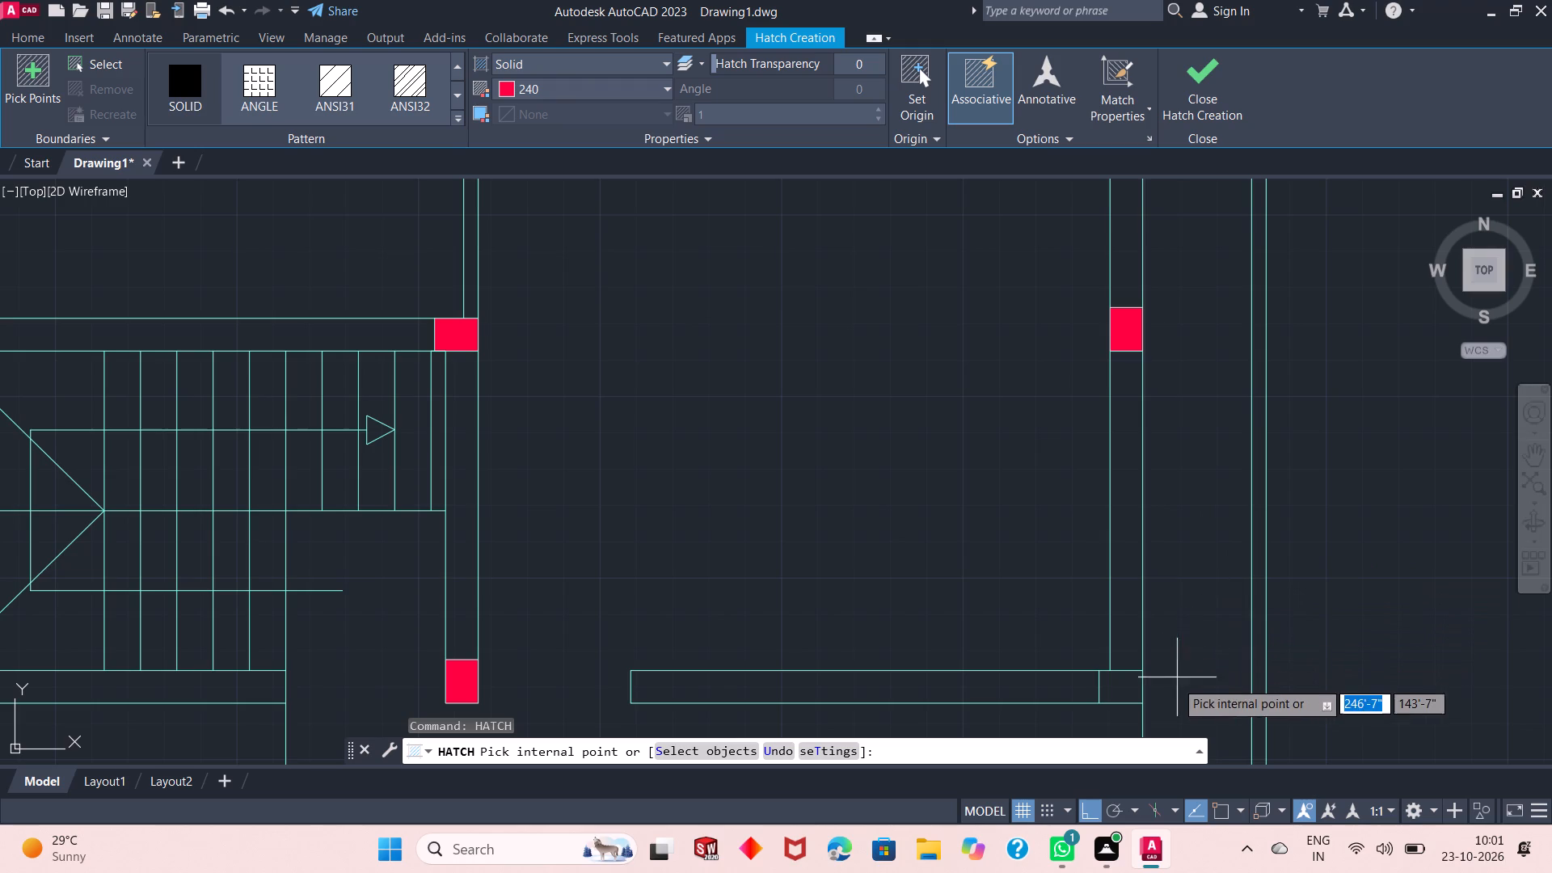
{"action": "left_click", "coordinate": [1118, 684]}
{"action": "scroll", "coordinate": [729, 369], "scroll_direction": "down", "scroll_amount": 3}
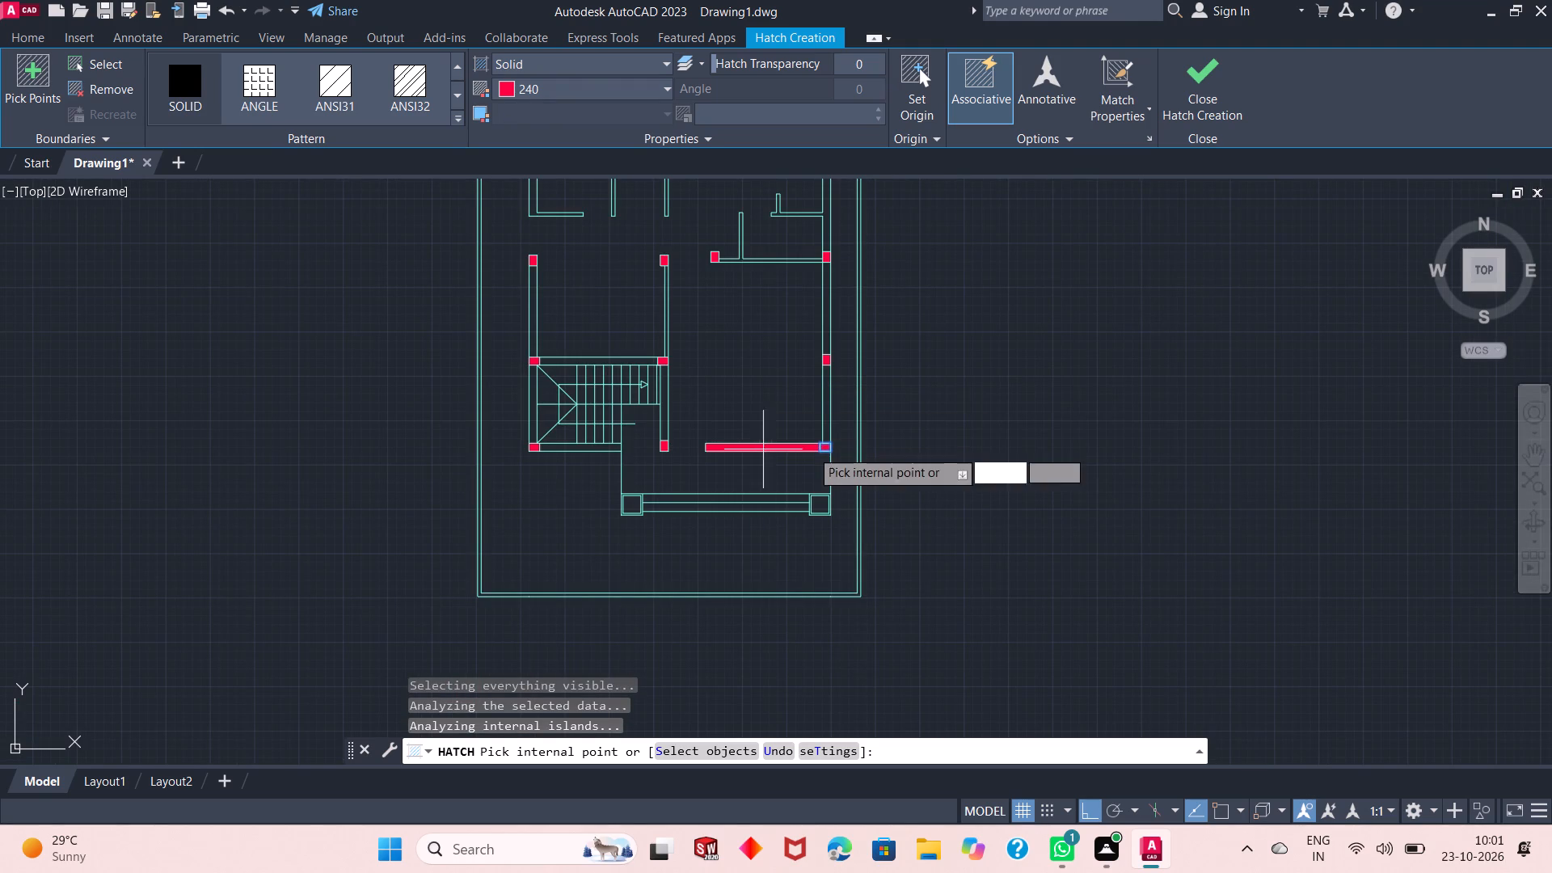
{"action": "right_click", "coordinate": [932, 361]}
{"action": "left_click", "coordinate": [1011, 369]}
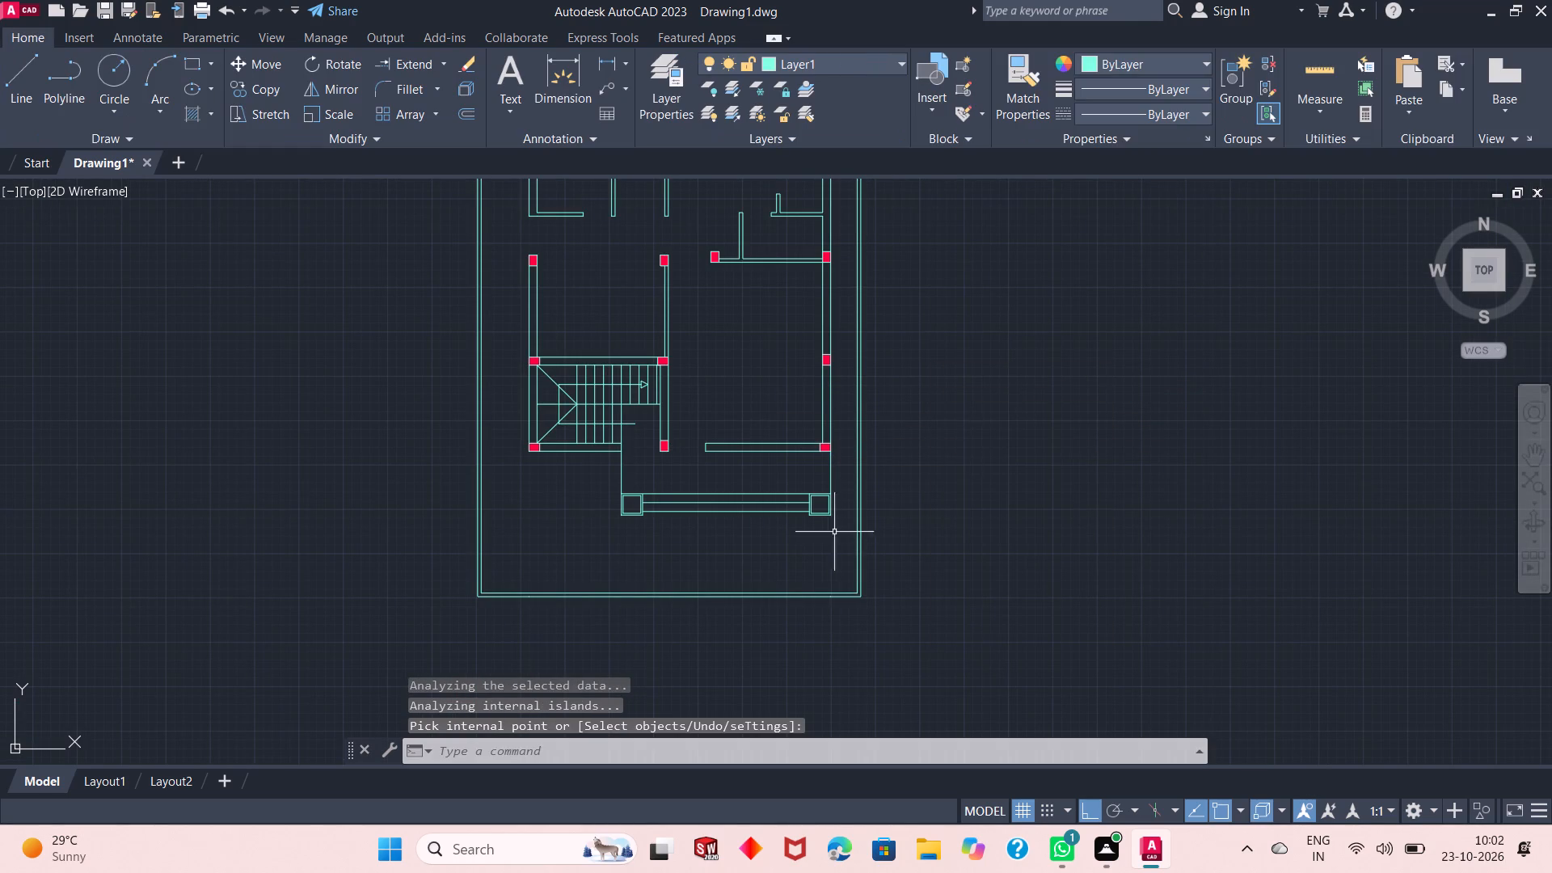
Change Layer3's colour to magenta and make Layer3 the current layer.
{"action": "scroll", "coordinate": [799, 518], "scroll_direction": "down", "scroll_amount": 2}
{"action": "scroll", "coordinate": [772, 407], "scroll_direction": "up", "scroll_amount": 2}
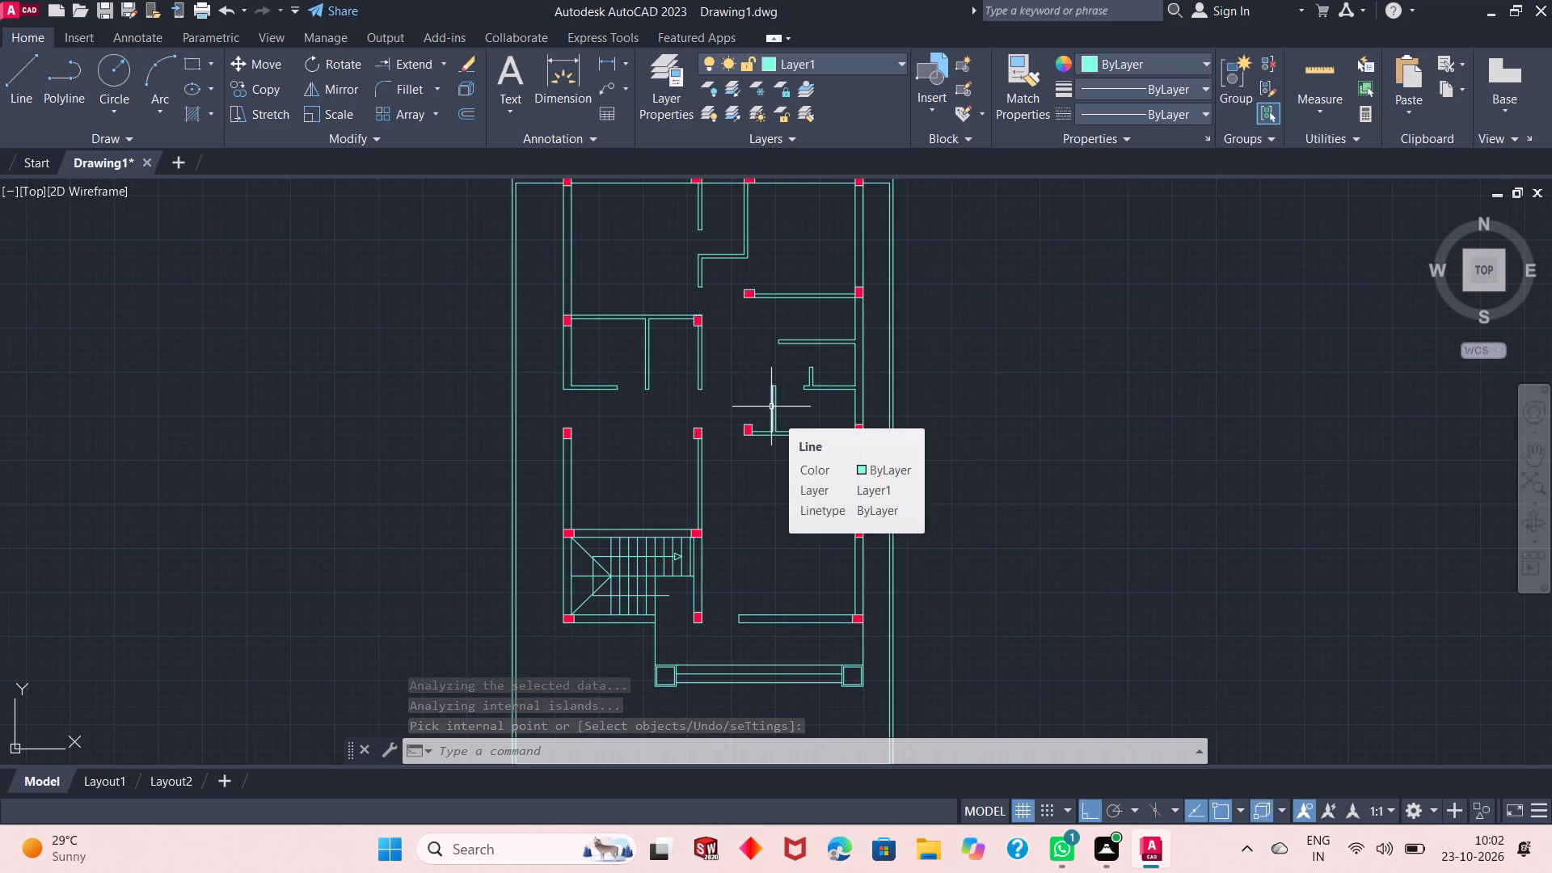
{"action": "scroll", "coordinate": [765, 495], "scroll_direction": "down", "scroll_amount": 1}
{"action": "scroll", "coordinate": [733, 336], "scroll_direction": "up", "scroll_amount": 1}
{"action": "scroll", "coordinate": [694, 282], "scroll_direction": "up", "scroll_amount": 1}
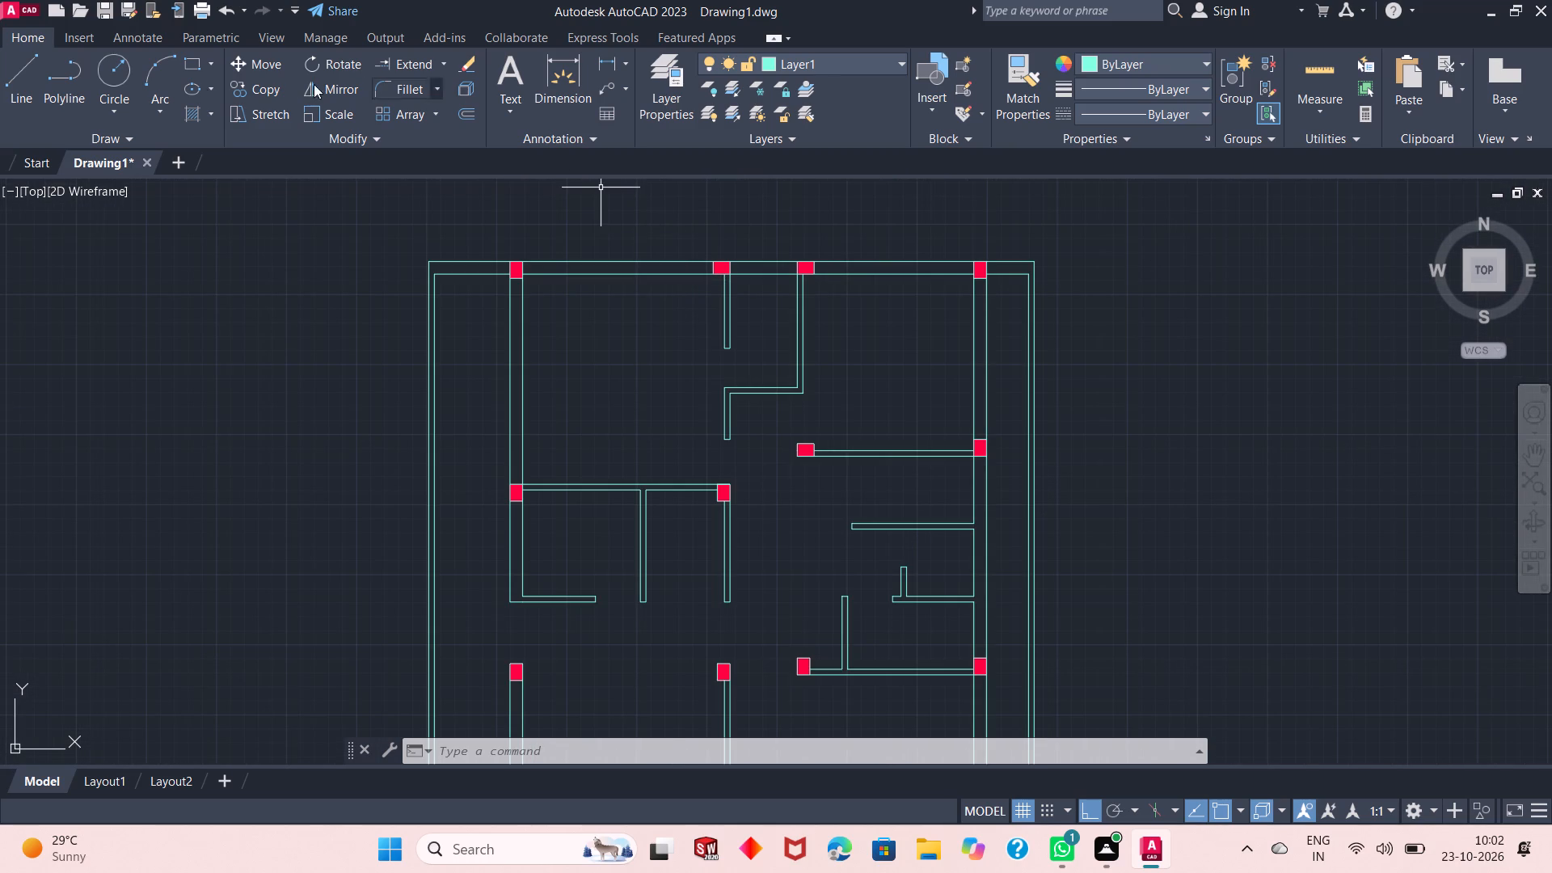
{"action": "left_click", "coordinate": [864, 61]}
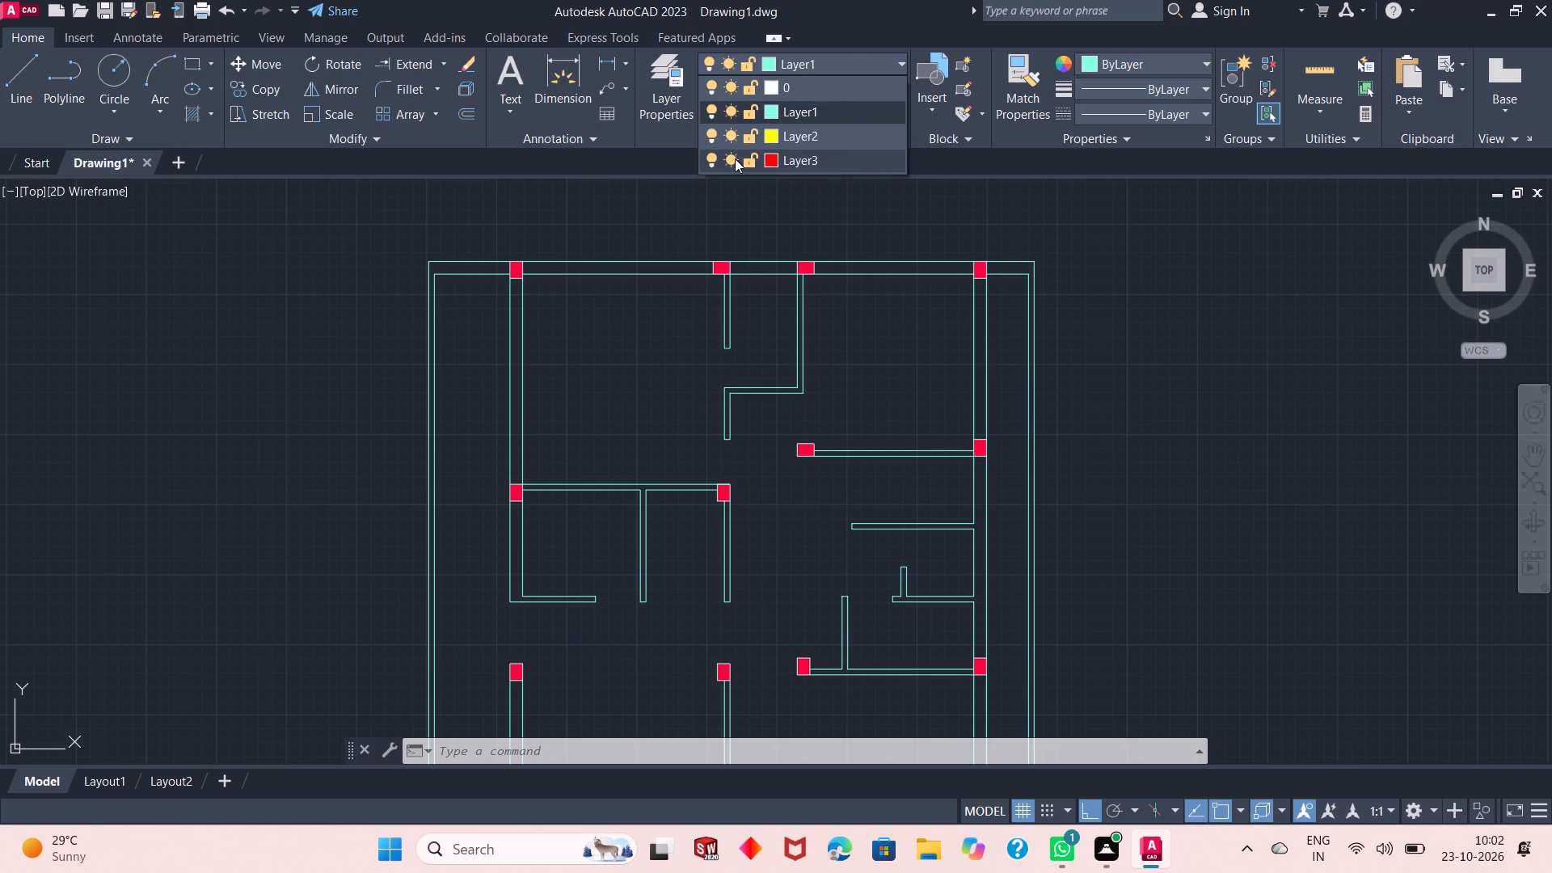
{"action": "left_click", "coordinate": [772, 154]}
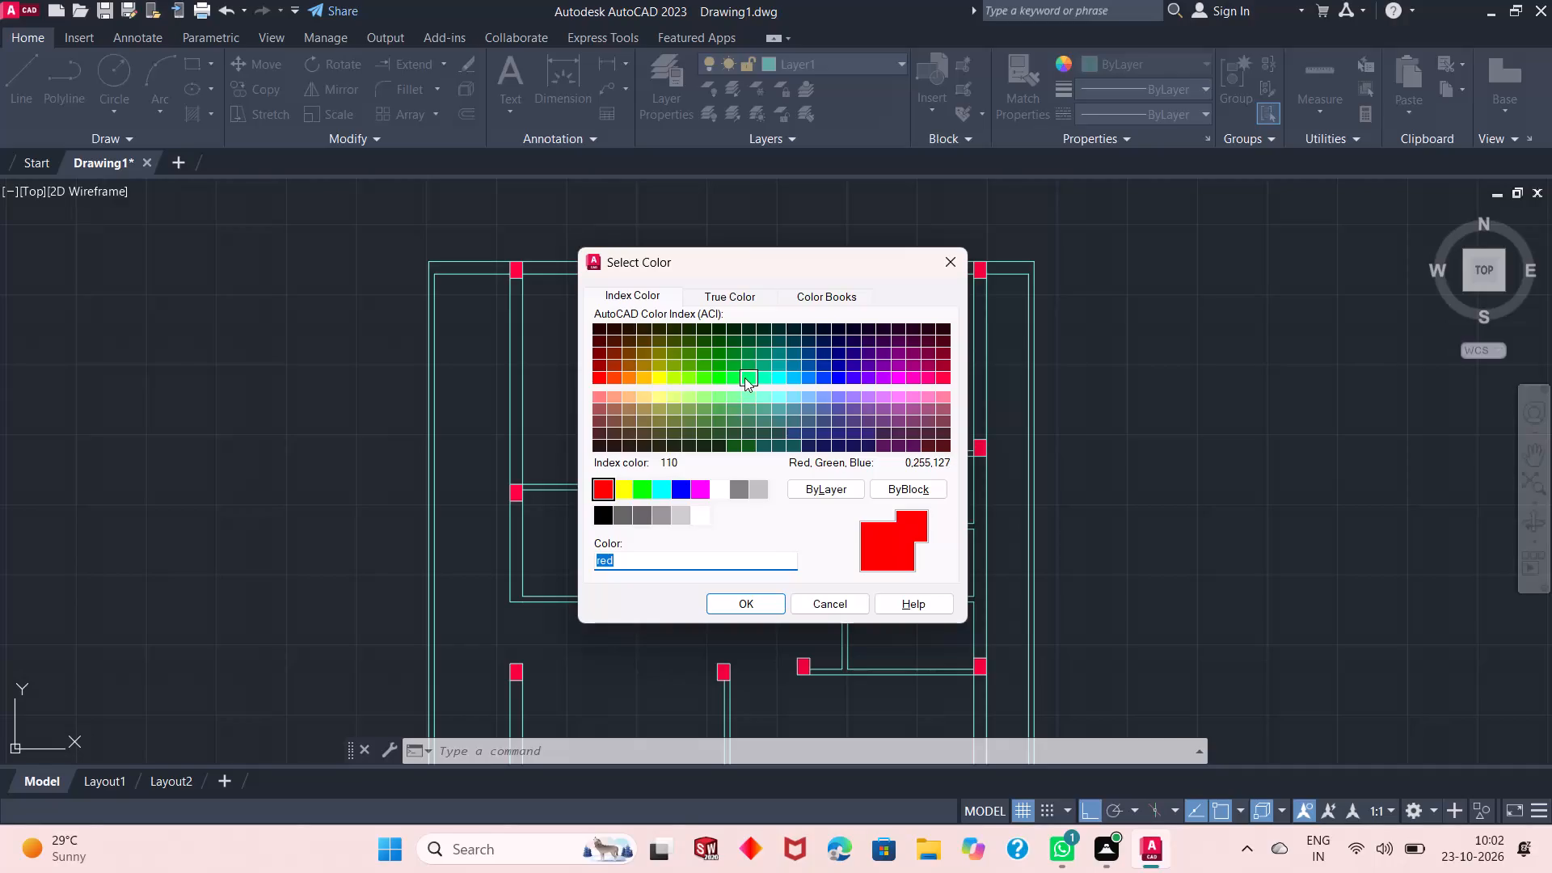
{"action": "left_click", "coordinate": [699, 485]}
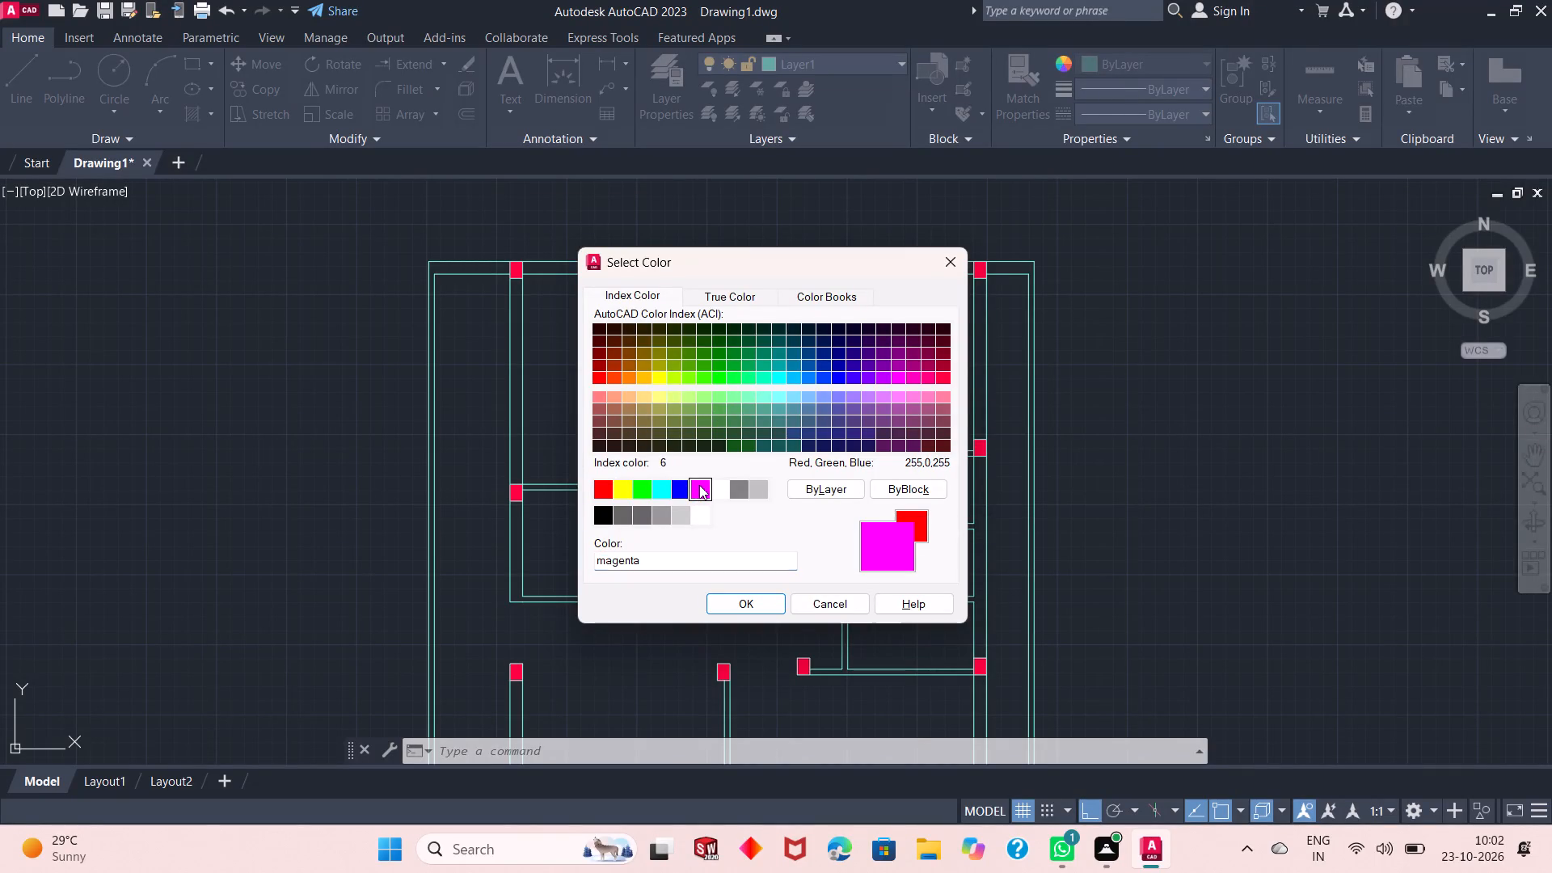
{"action": "left_click", "coordinate": [767, 597]}
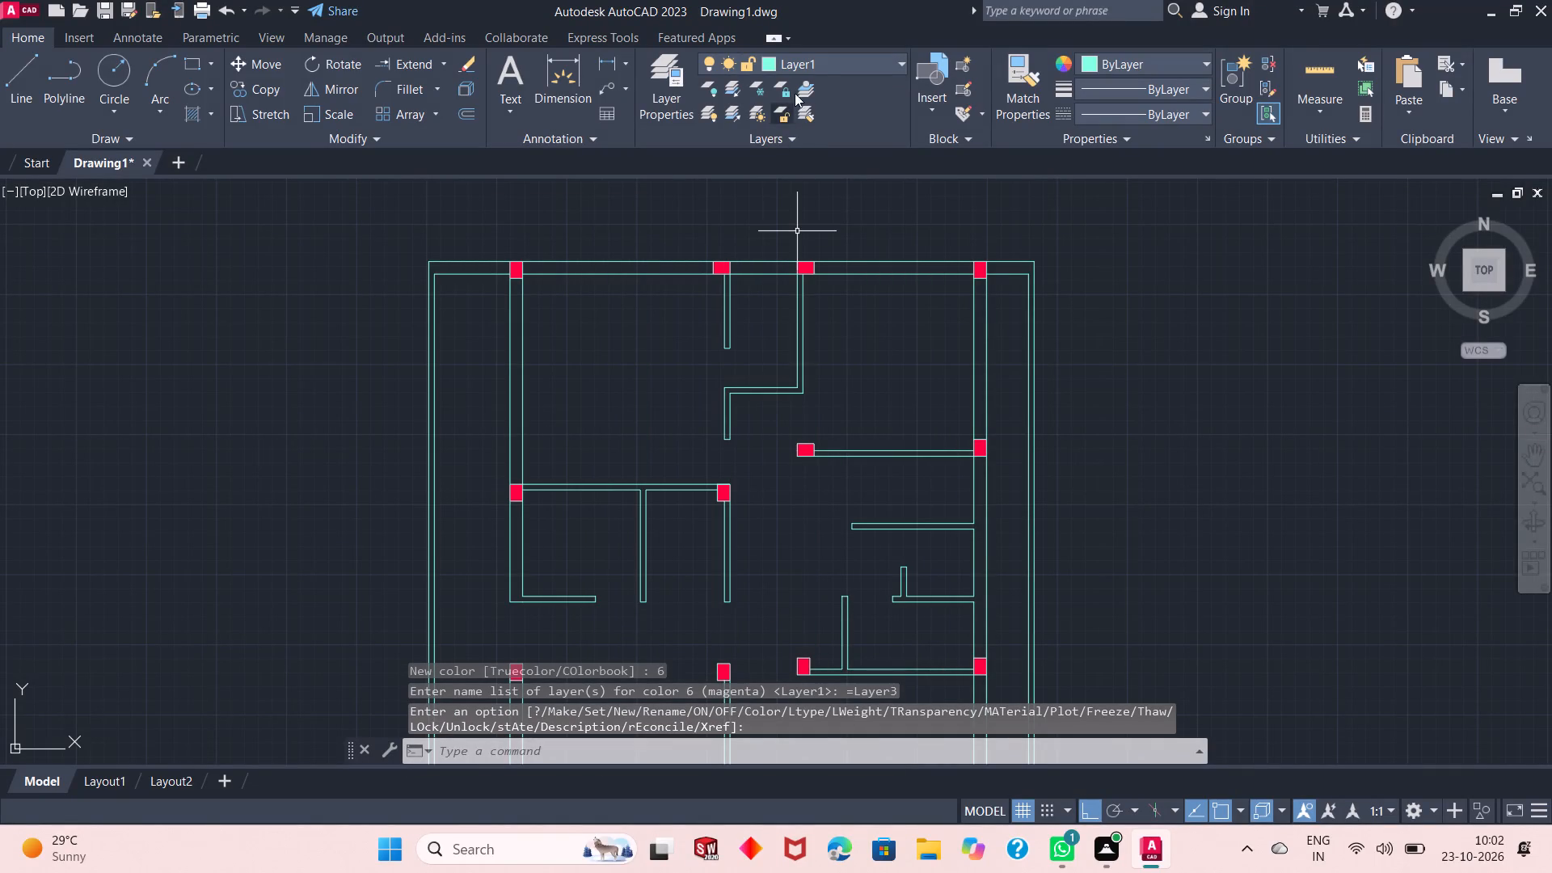
{"action": "left_click", "coordinate": [819, 69]}
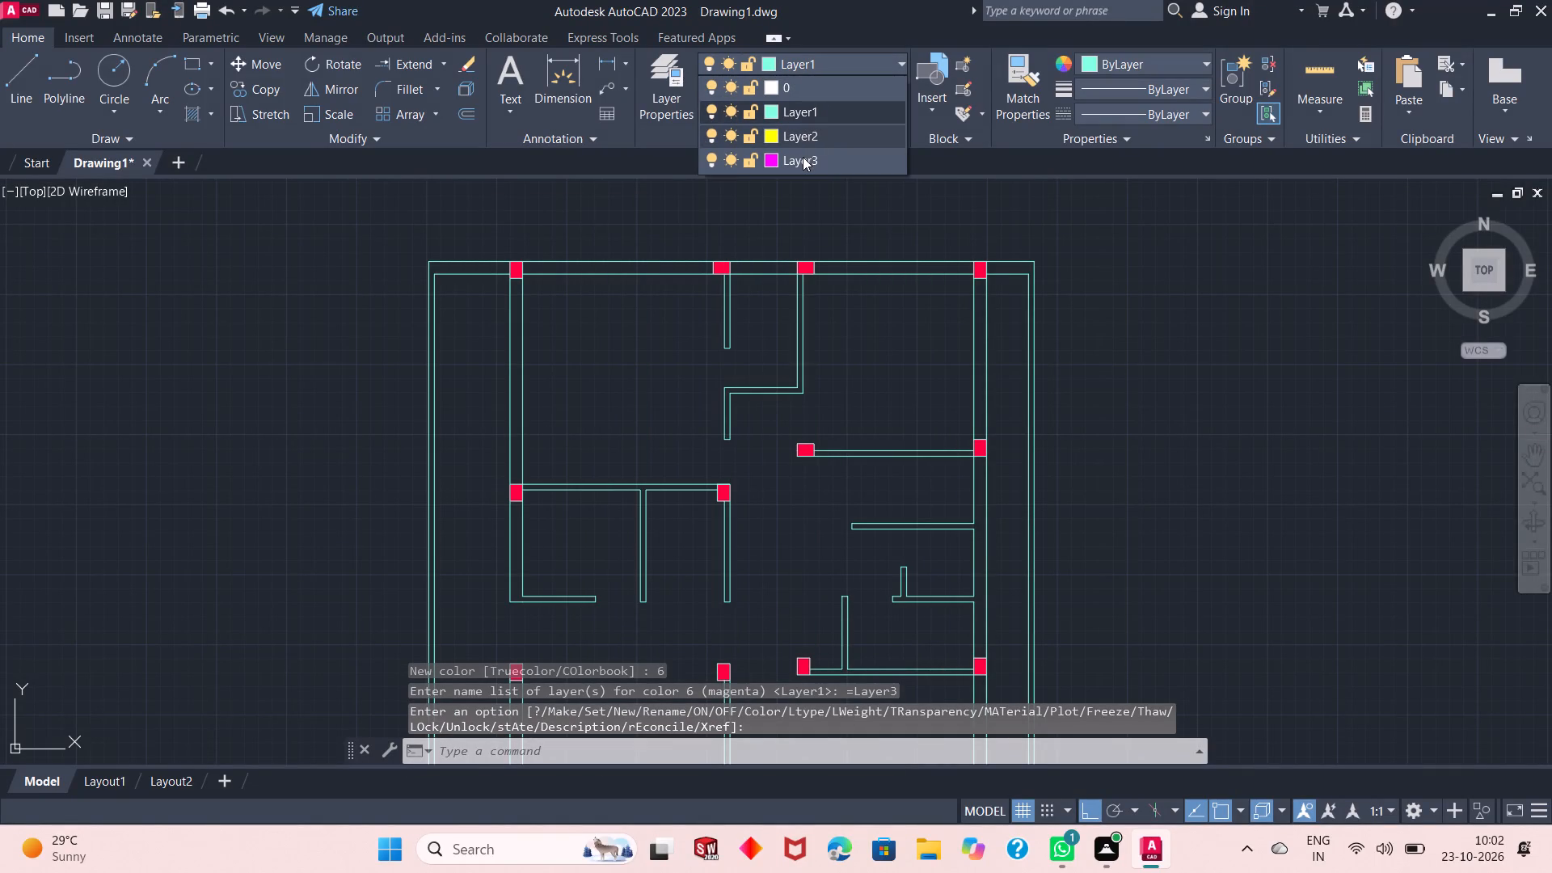
{"action": "left_click", "coordinate": [803, 162]}
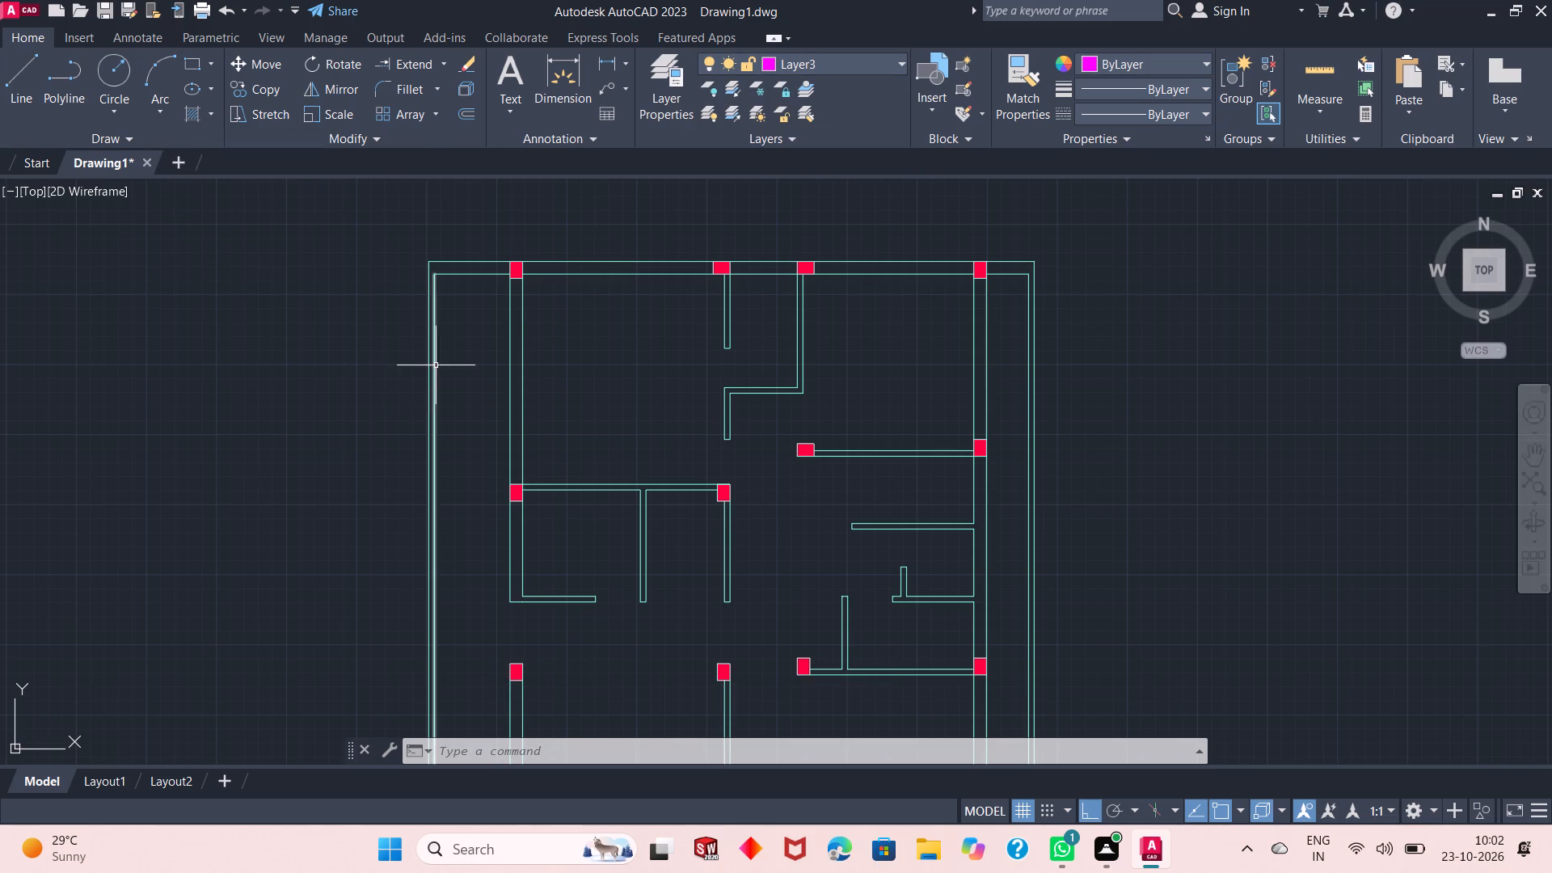
Draw a 9" line across the thickness of the northwest room's west wall, between its two columns.
{"action": "scroll", "coordinate": [509, 403], "scroll_direction": "up", "scroll_amount": 1}
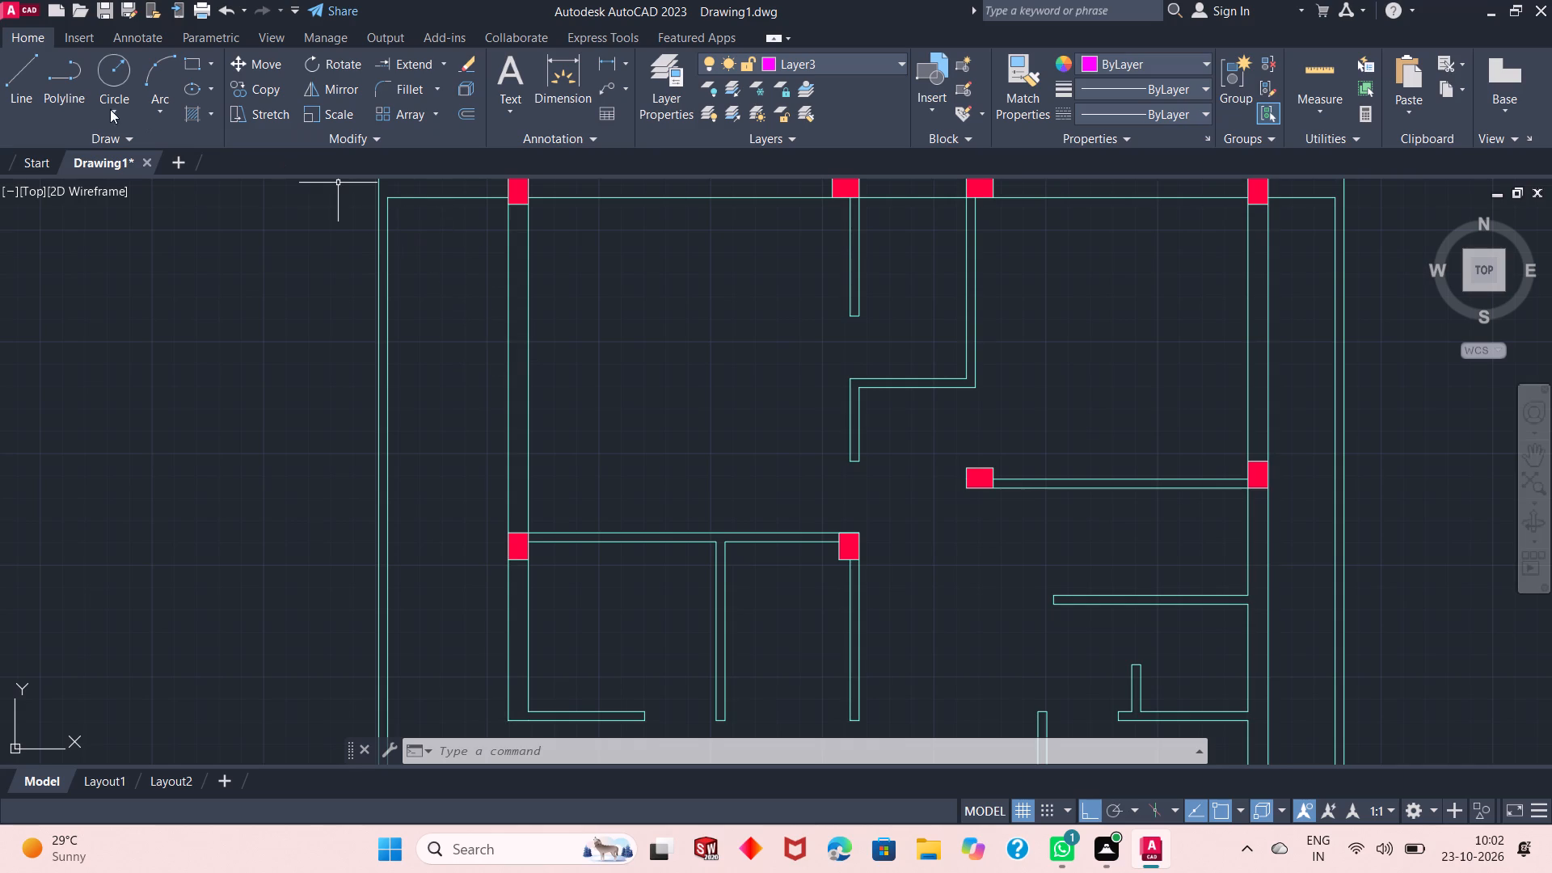
{"action": "left_click", "coordinate": [23, 77]}
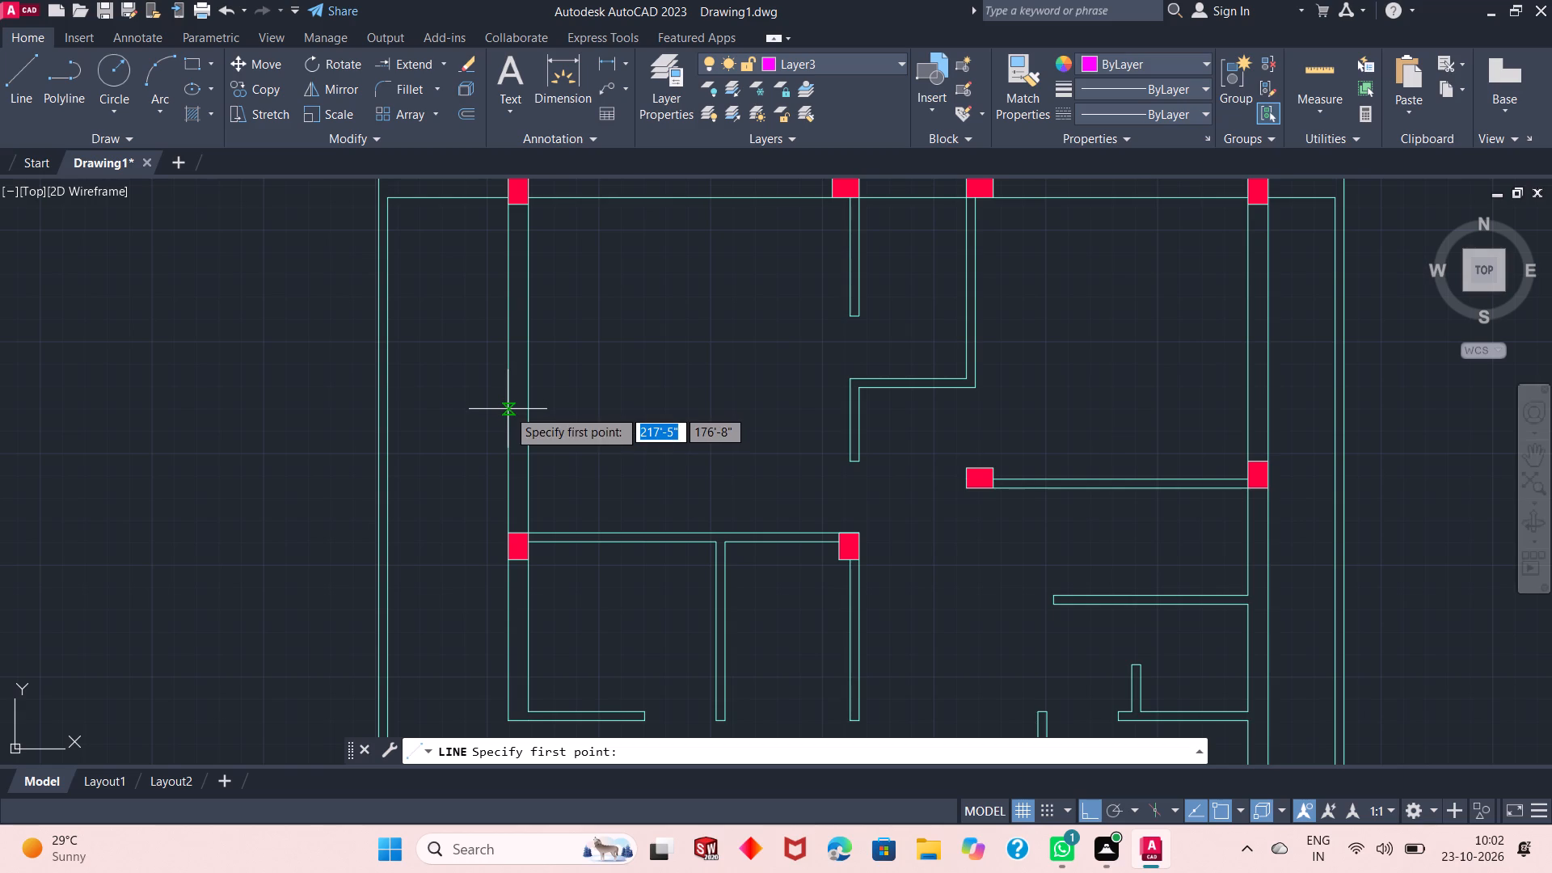
{"action": "left_click", "coordinate": [508, 409]}
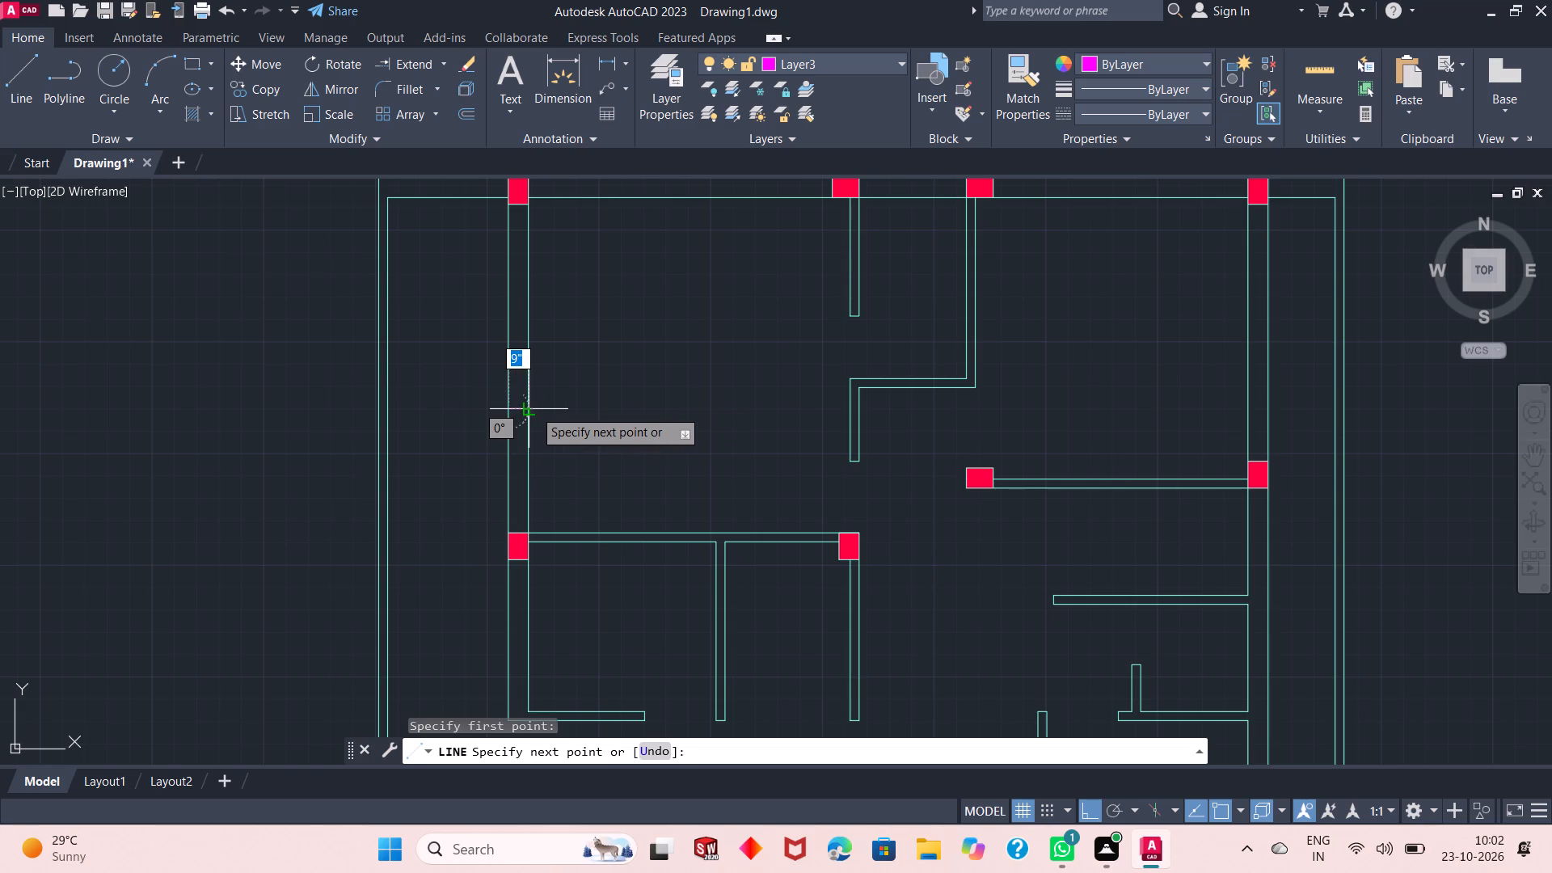
{"action": "left_click", "coordinate": [533, 409]}
{"action": "right_click", "coordinate": [563, 396]}
{"action": "left_click", "coordinate": [626, 396]}
{"action": "left_click", "coordinate": [624, 408]}
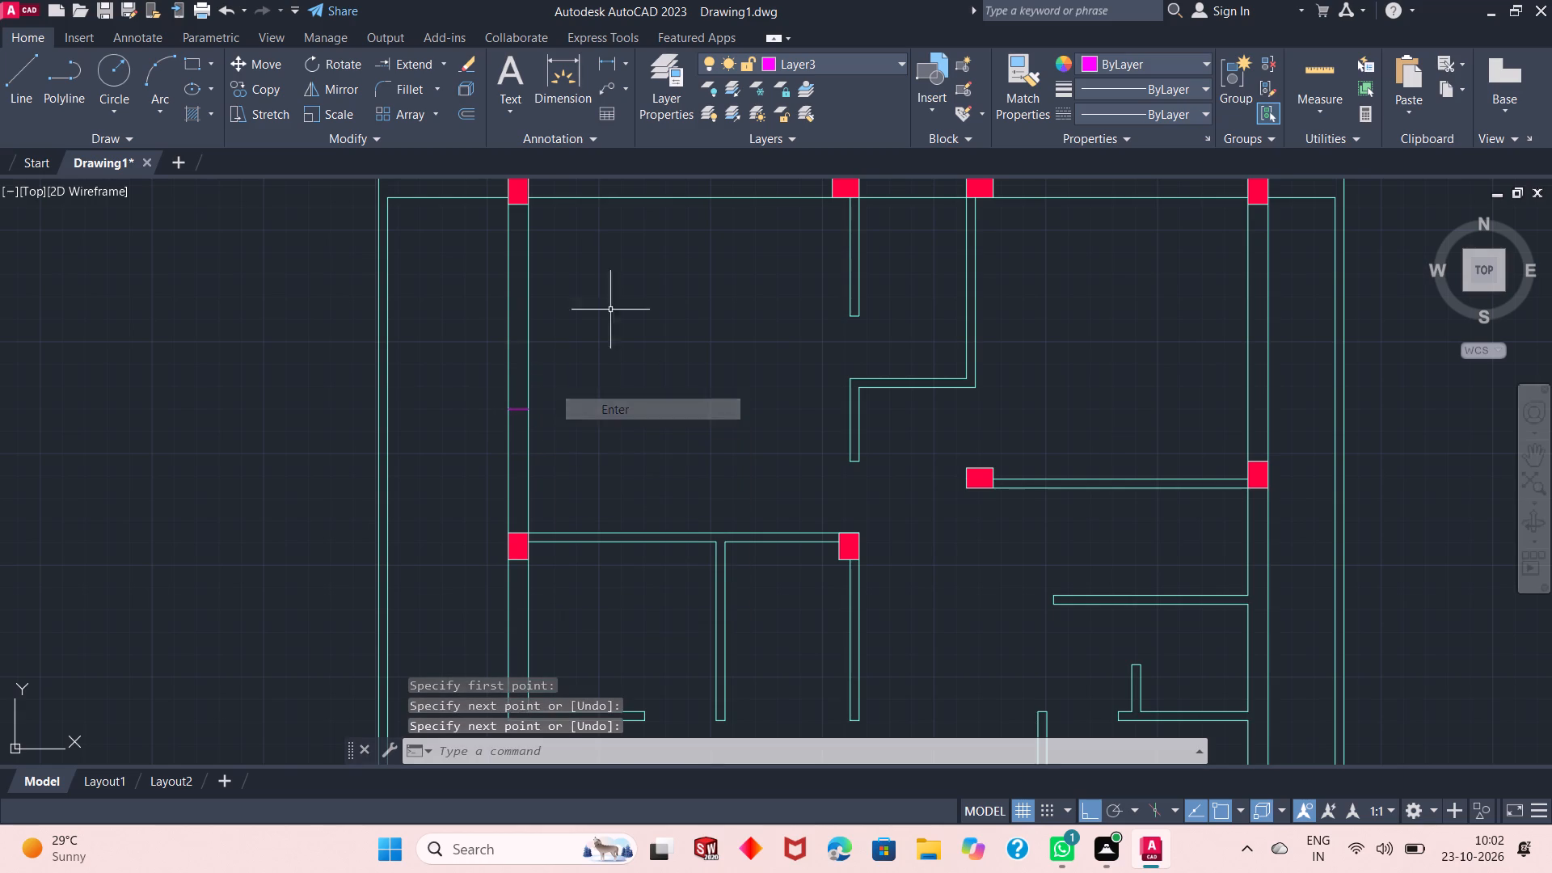
Offset the short line across the northwest room's west wall 4' to the north.
{"action": "left_click", "coordinate": [472, 114]}
{"action": "right_click", "coordinate": [188, 306]}
{"action": "left_click", "coordinate": [217, 323]}
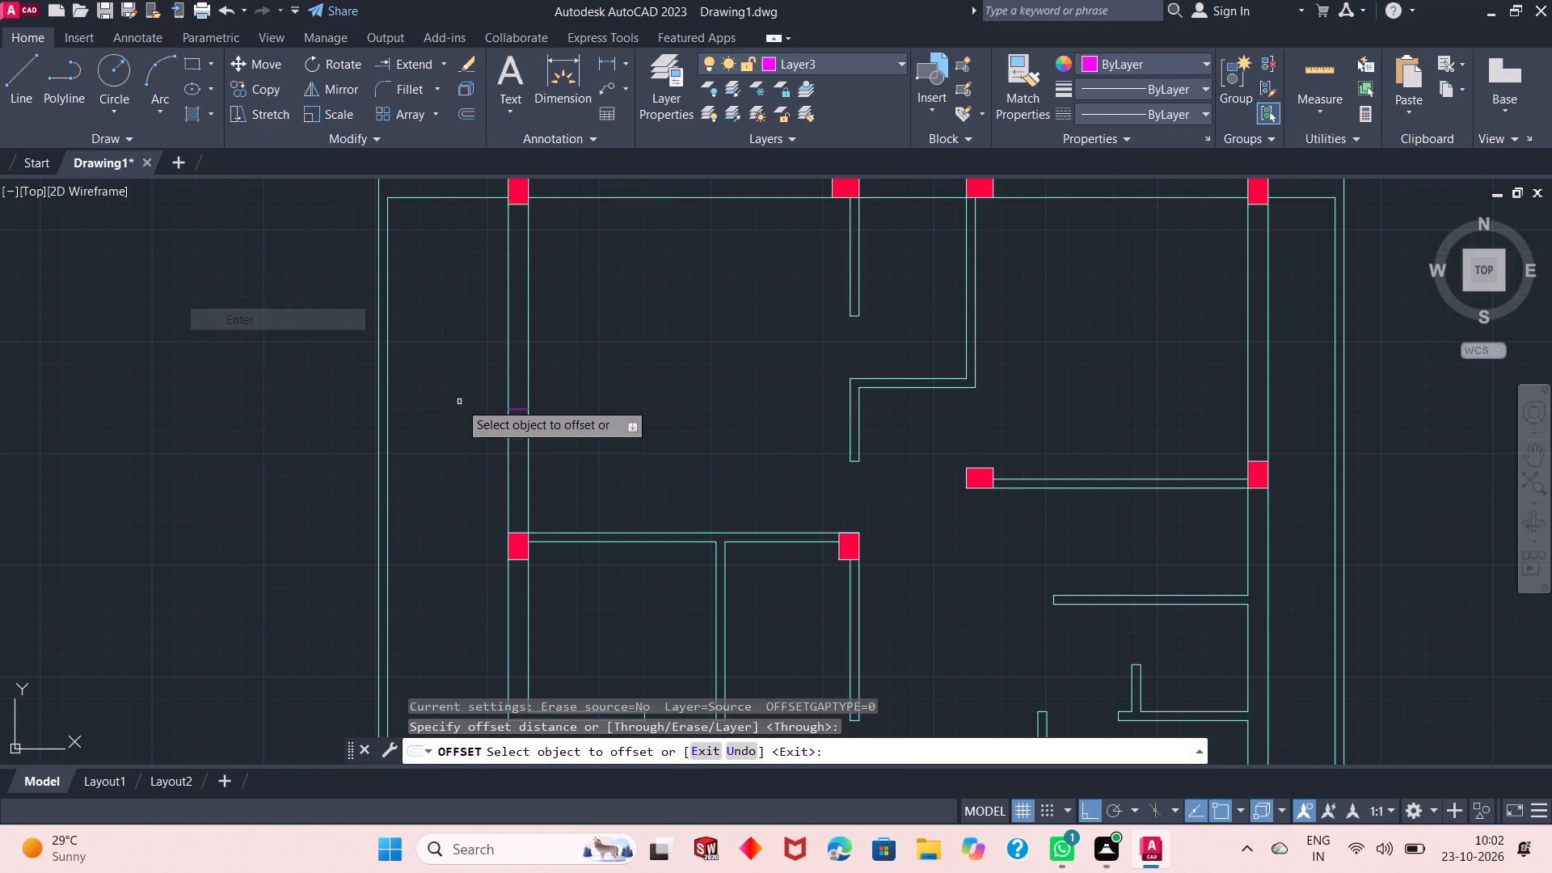
{"action": "left_click", "coordinate": [517, 411]}
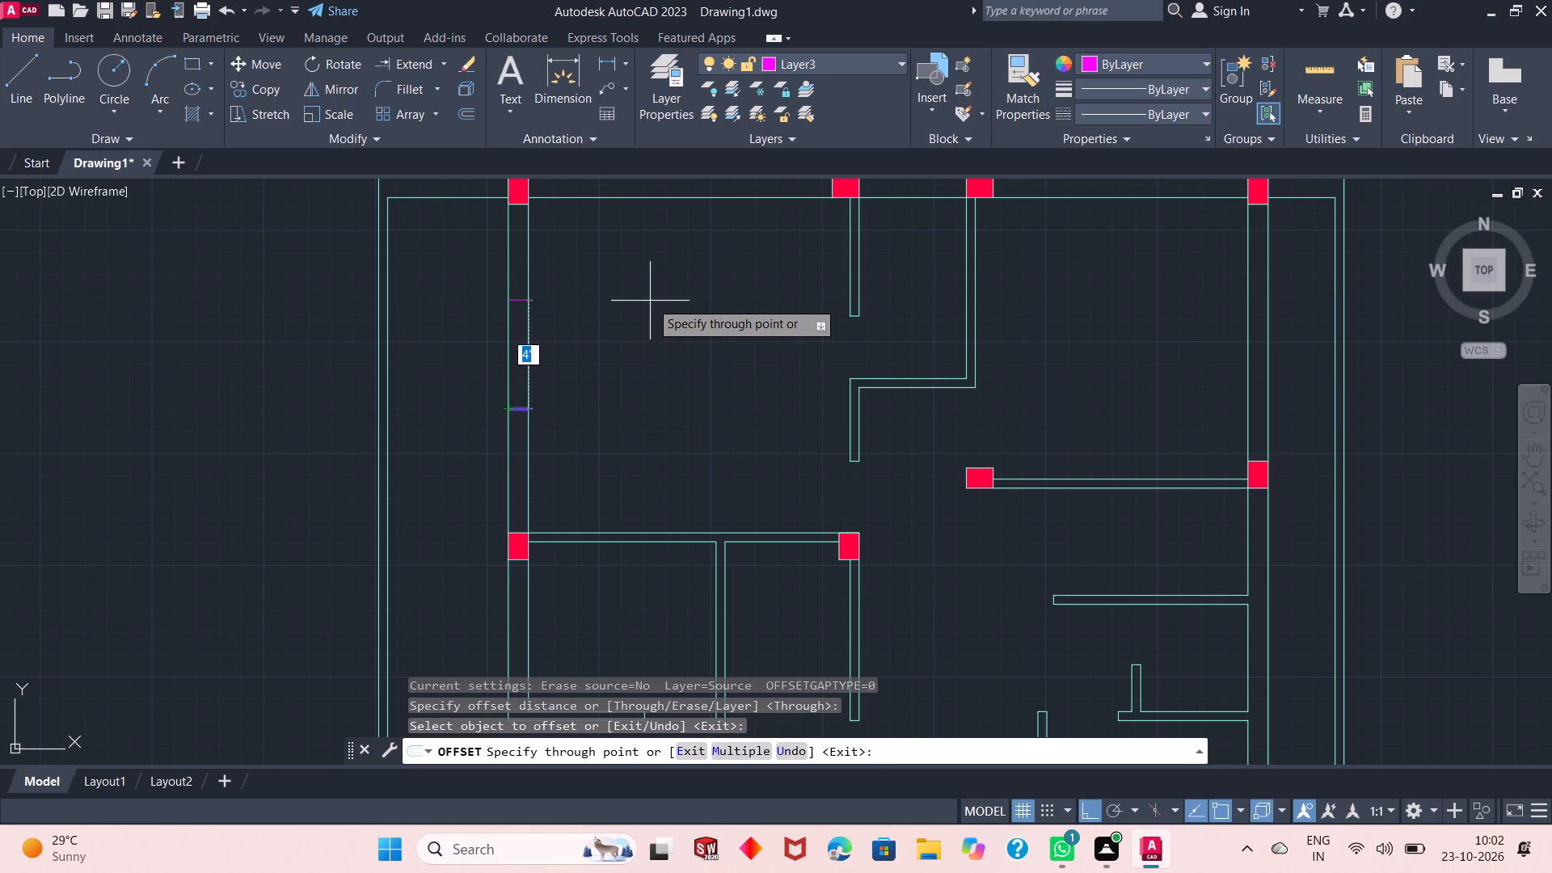
{"action": "type", "text": "4'"}
{"action": "key", "text": "Return"}
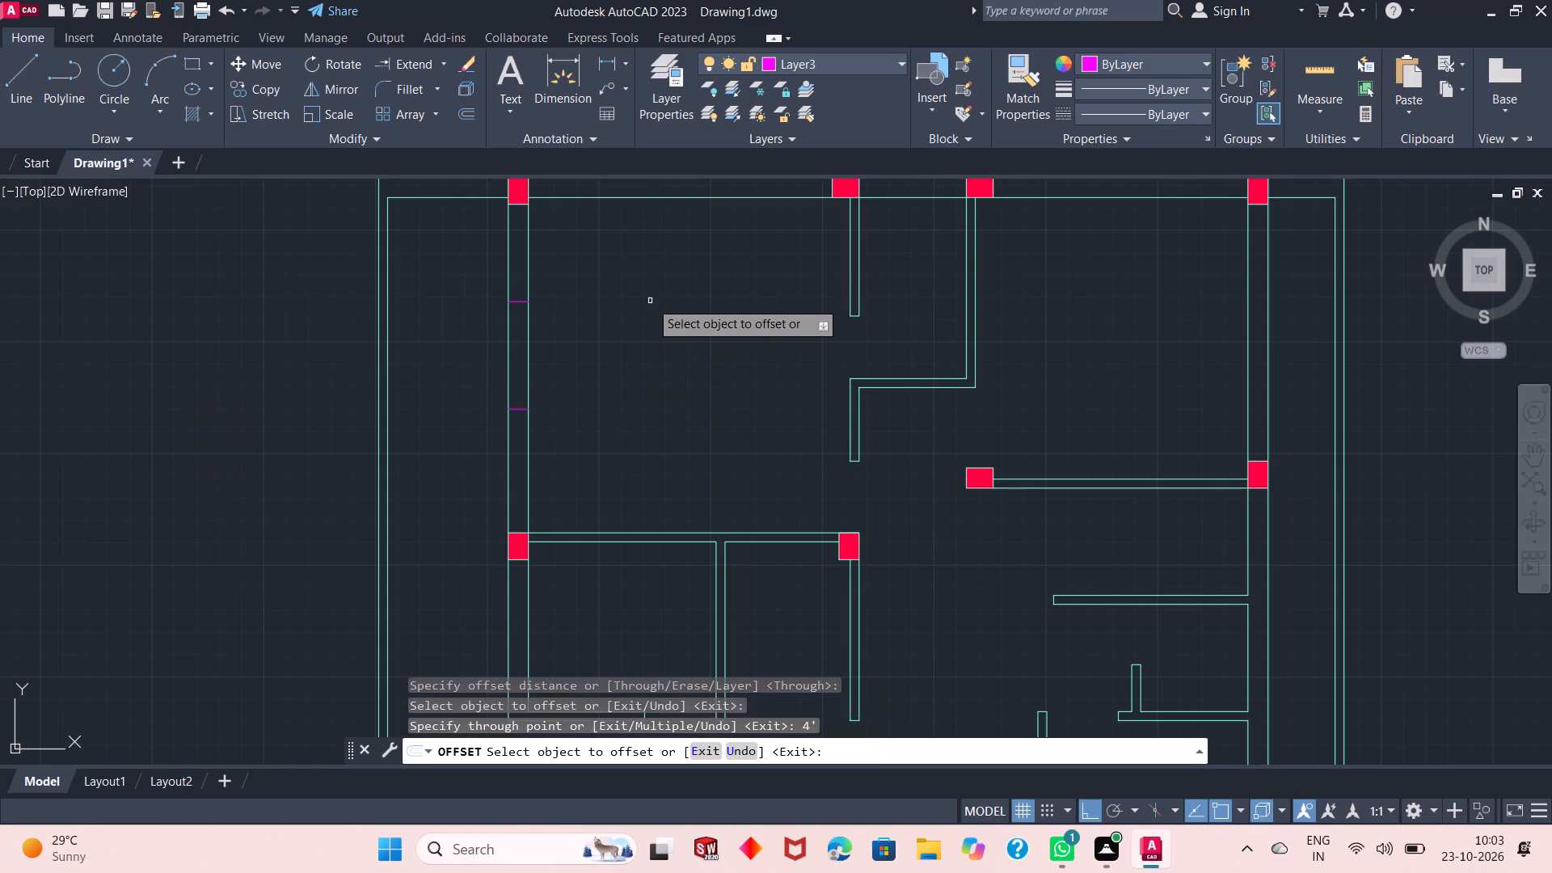
Draw a centre line joining the midpoints of the two short lines across the northwest room's west wall.
{"action": "right_click", "coordinate": [313, 326]}
{"action": "left_click", "coordinate": [347, 332]}
{"action": "left_click", "coordinate": [29, 88]}
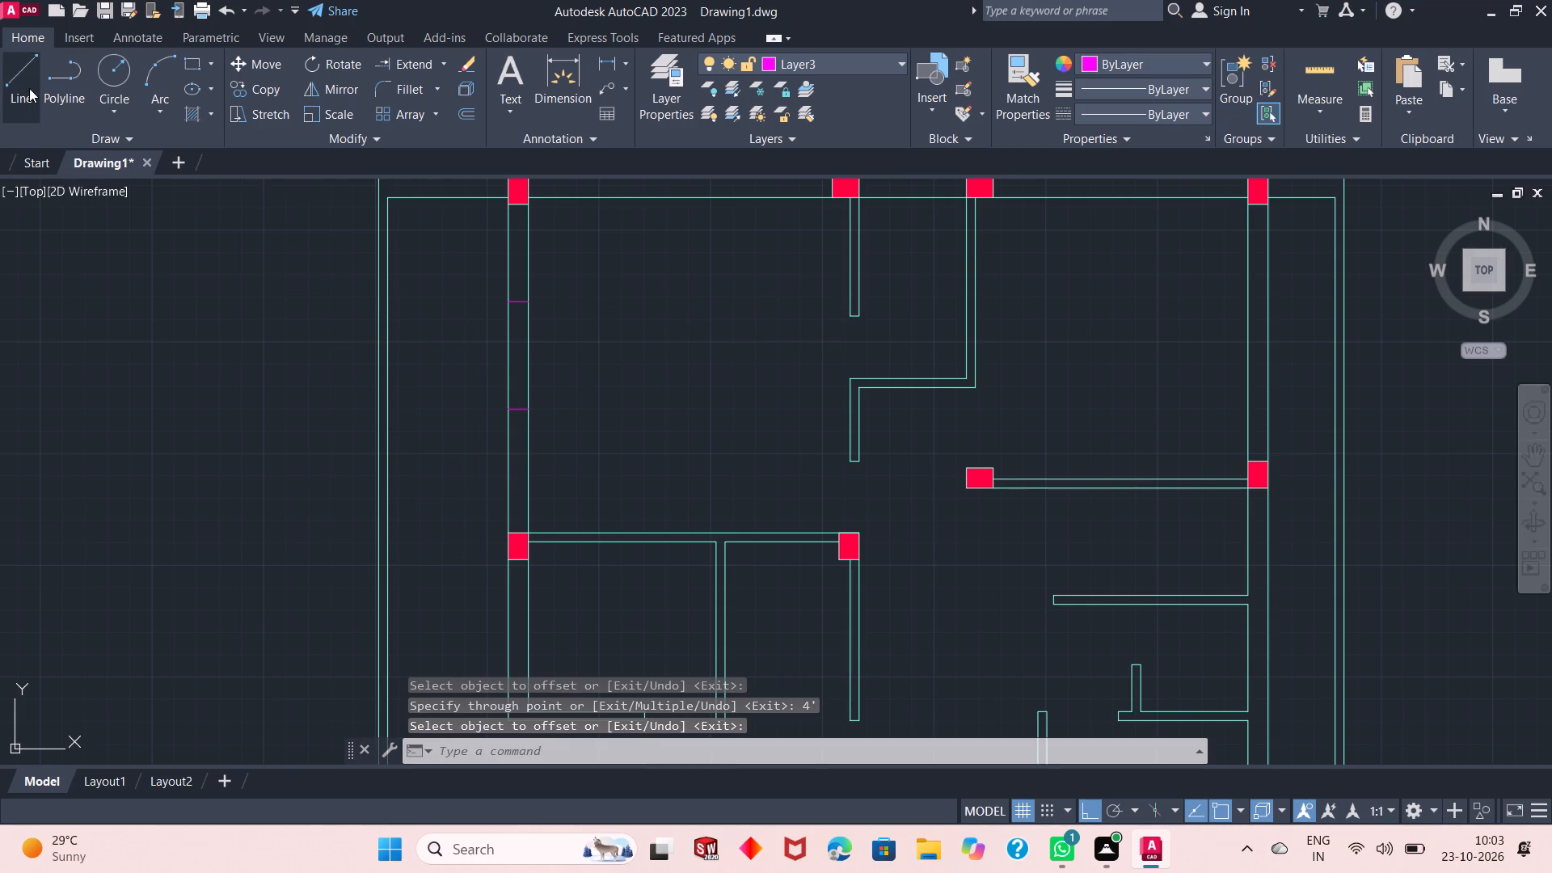
{"action": "scroll", "coordinate": [529, 329], "scroll_direction": "up", "scroll_amount": 2}
{"action": "left_click", "coordinate": [496, 259]}
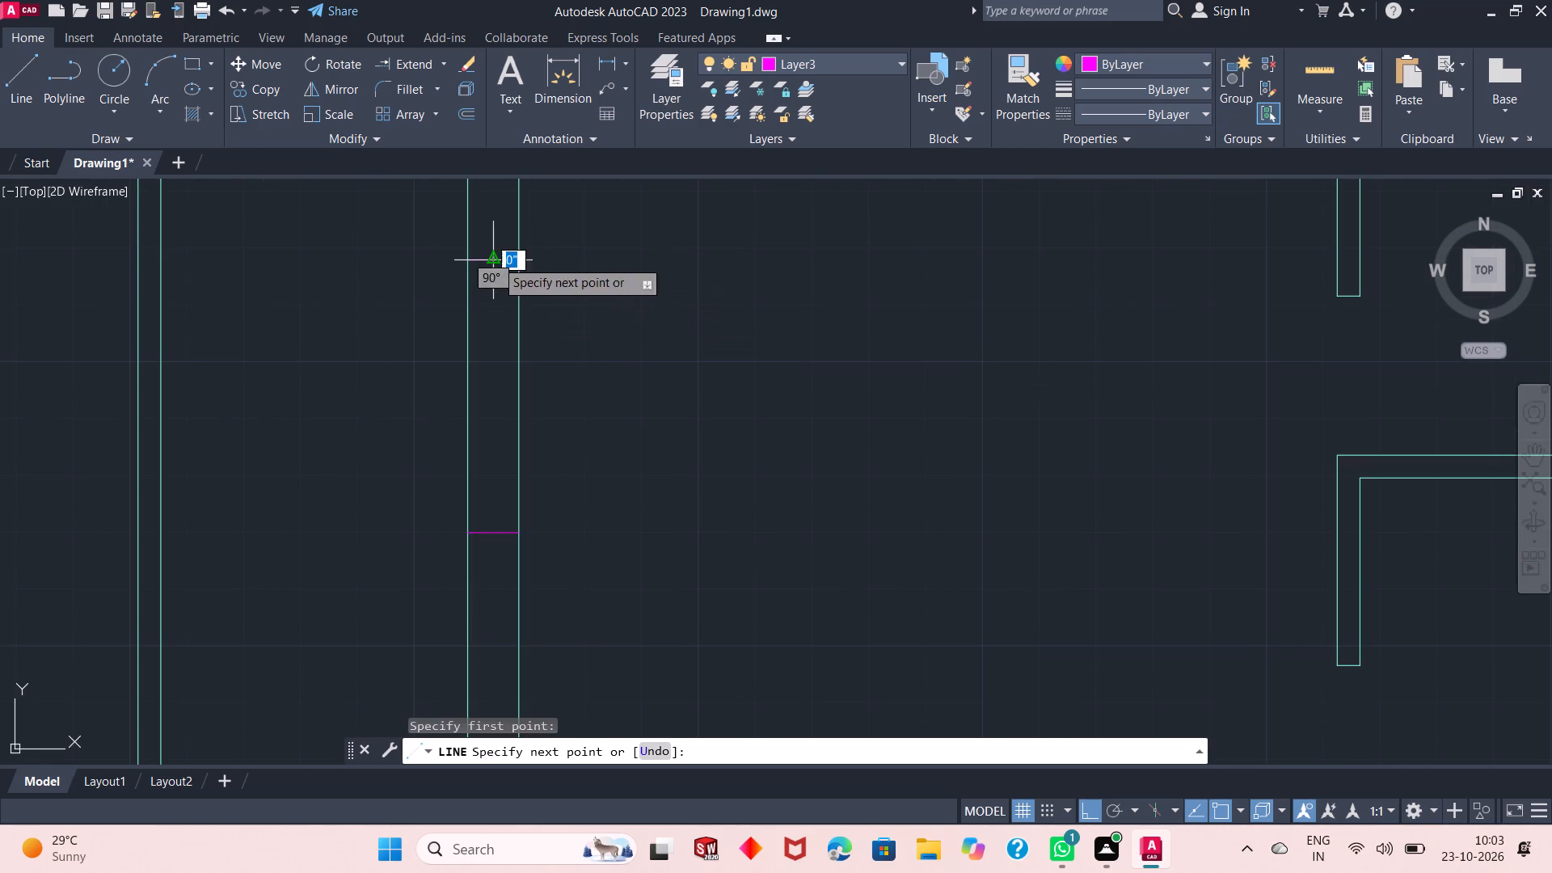
{"action": "left_click", "coordinate": [500, 536]}
{"action": "right_click", "coordinate": [576, 470]}
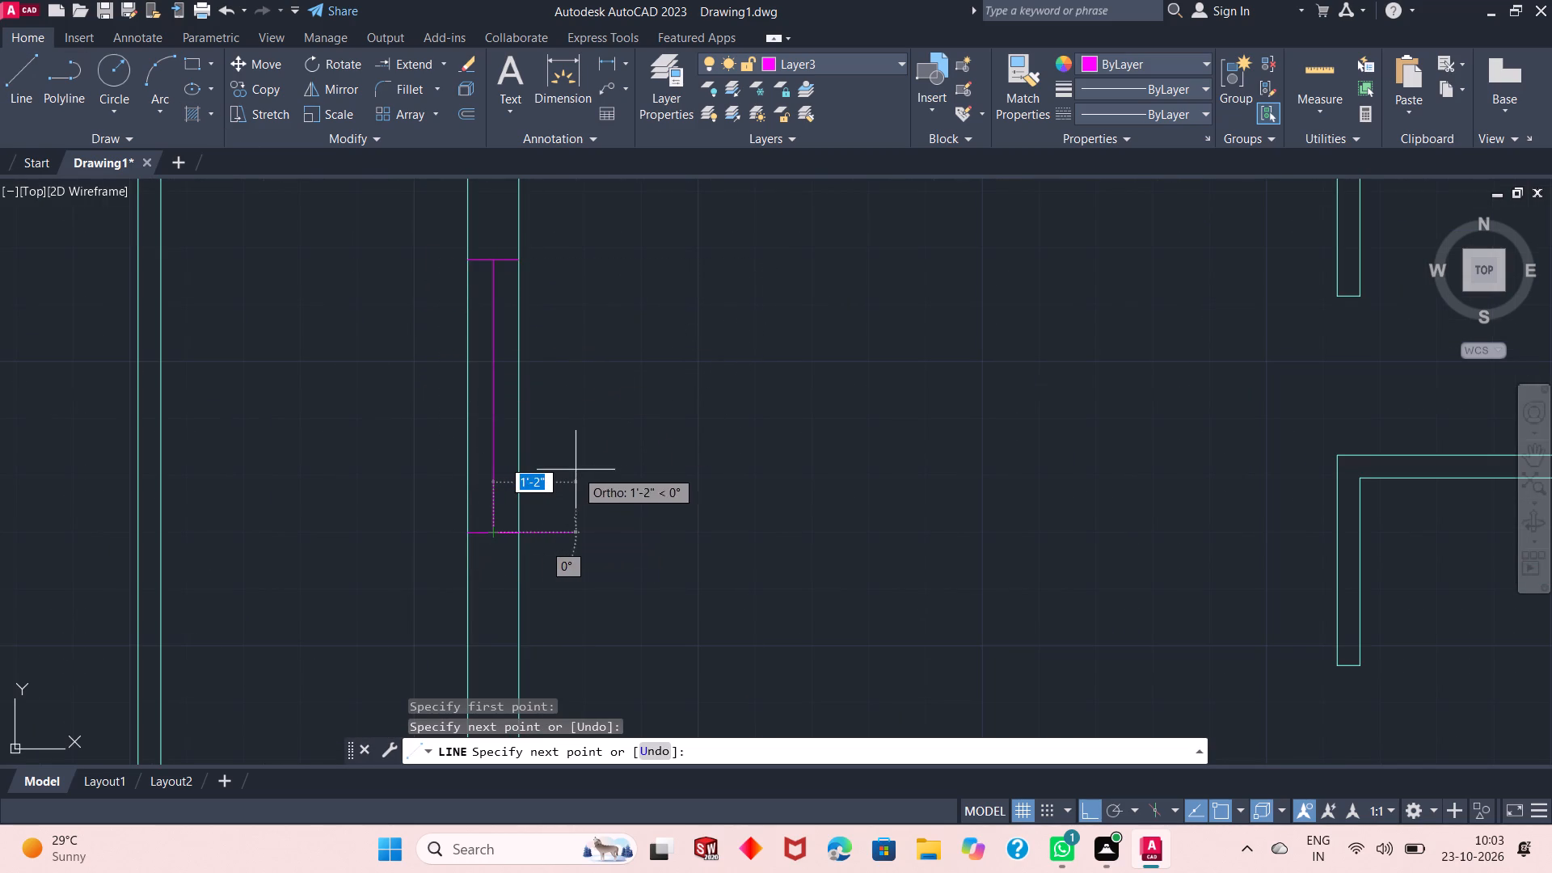
{"action": "left_click", "coordinate": [602, 481]}
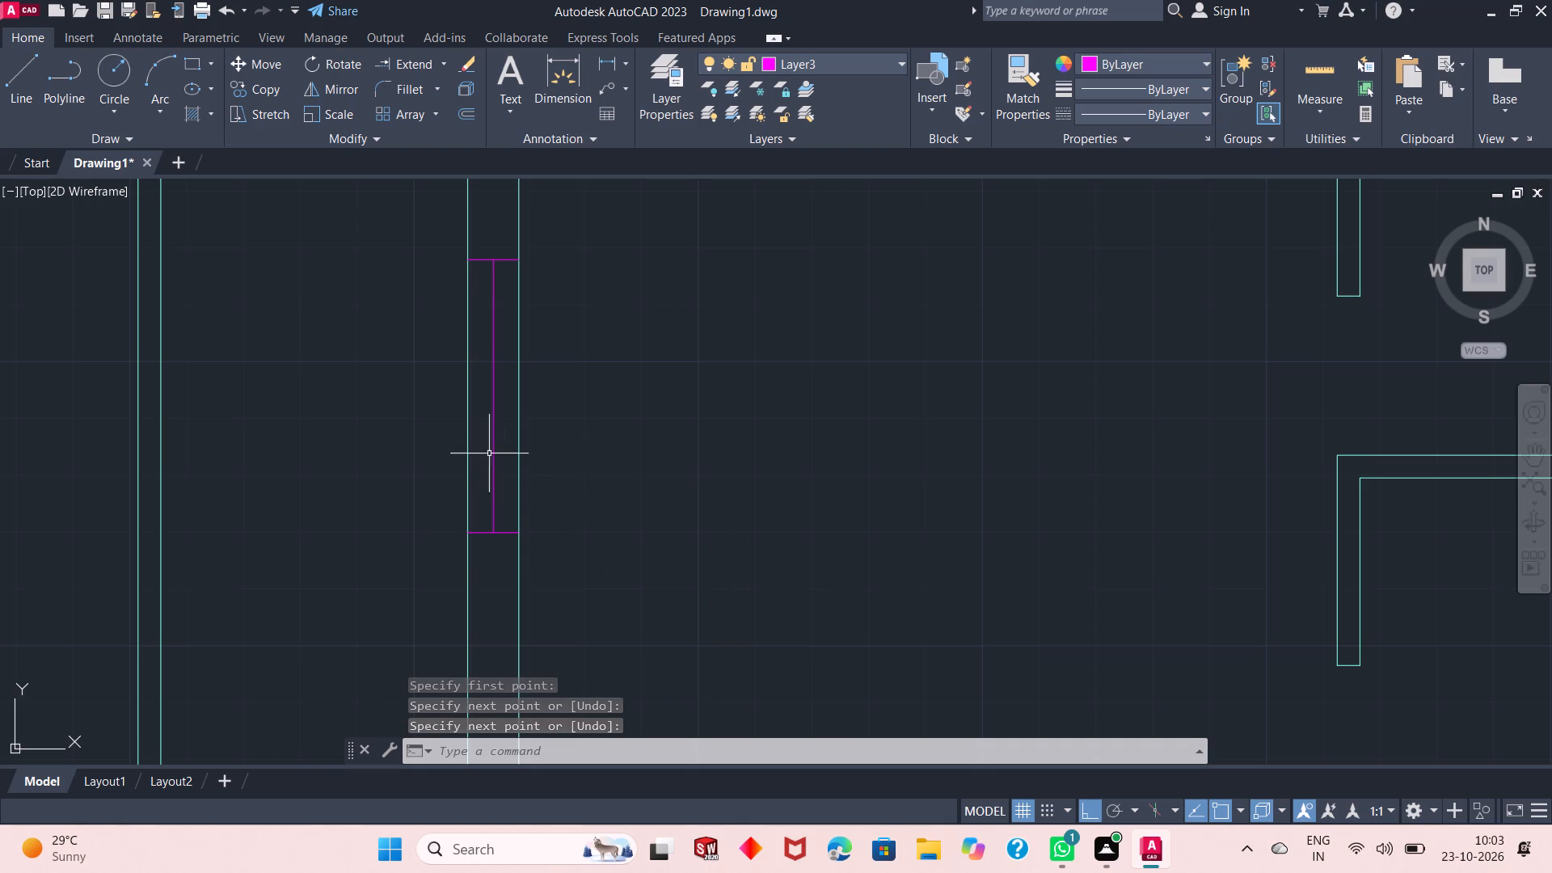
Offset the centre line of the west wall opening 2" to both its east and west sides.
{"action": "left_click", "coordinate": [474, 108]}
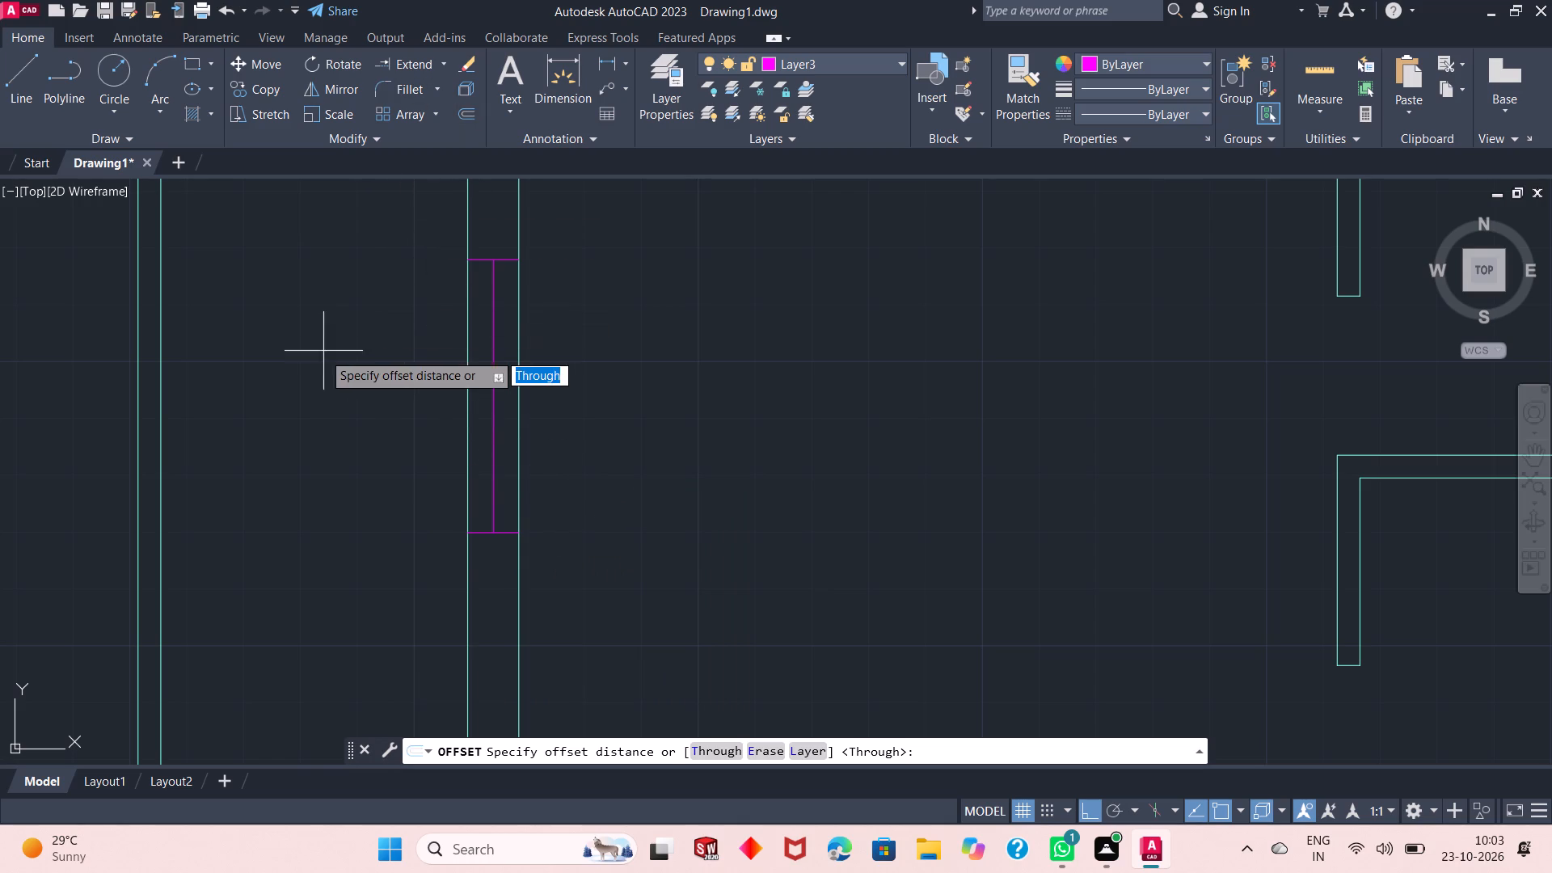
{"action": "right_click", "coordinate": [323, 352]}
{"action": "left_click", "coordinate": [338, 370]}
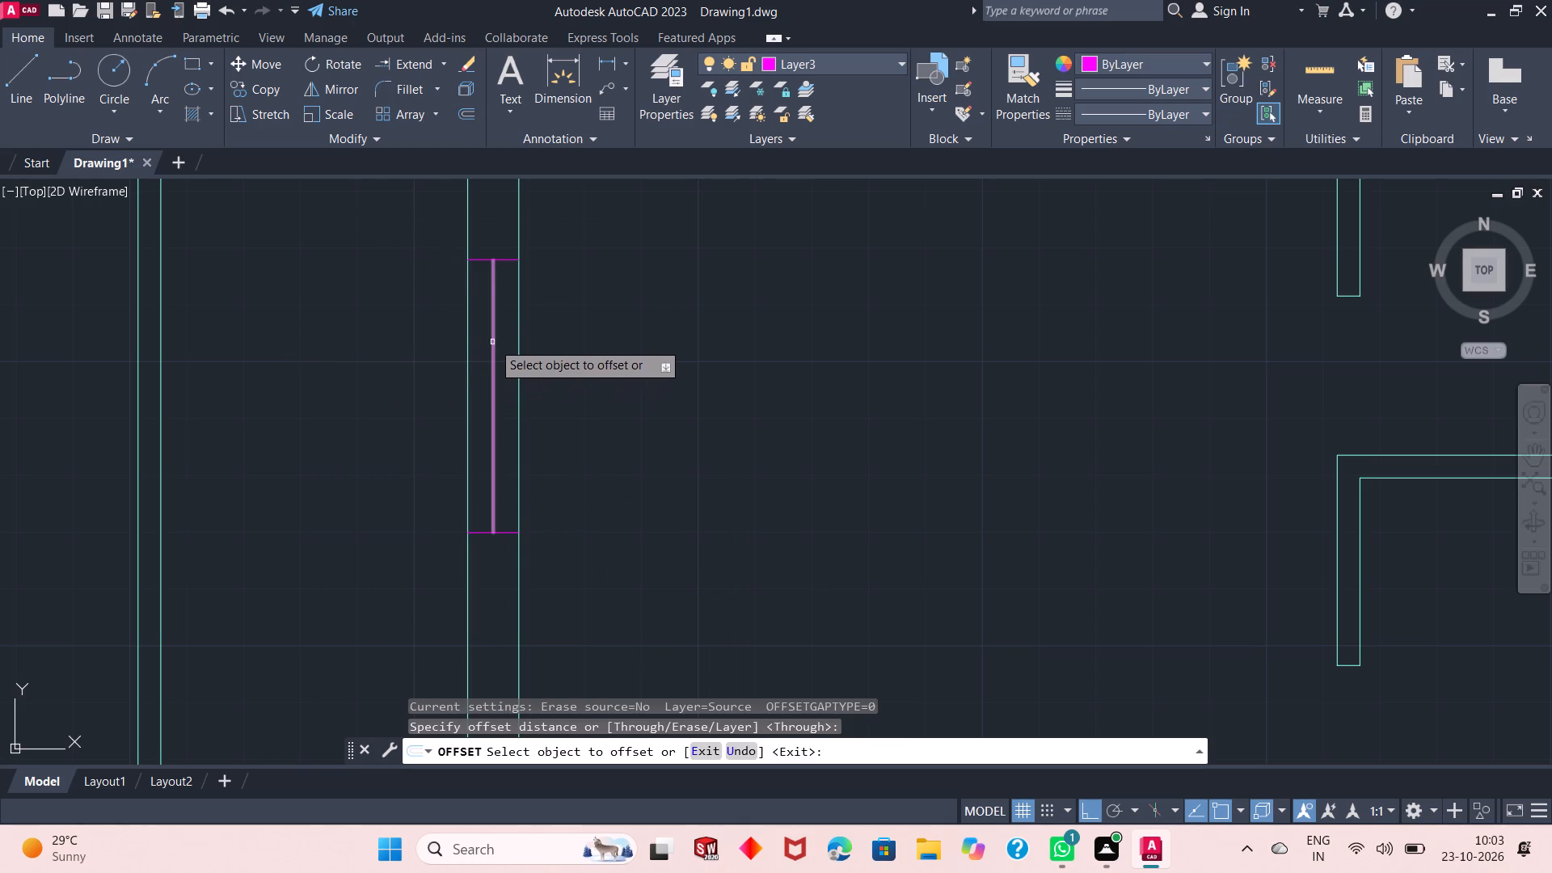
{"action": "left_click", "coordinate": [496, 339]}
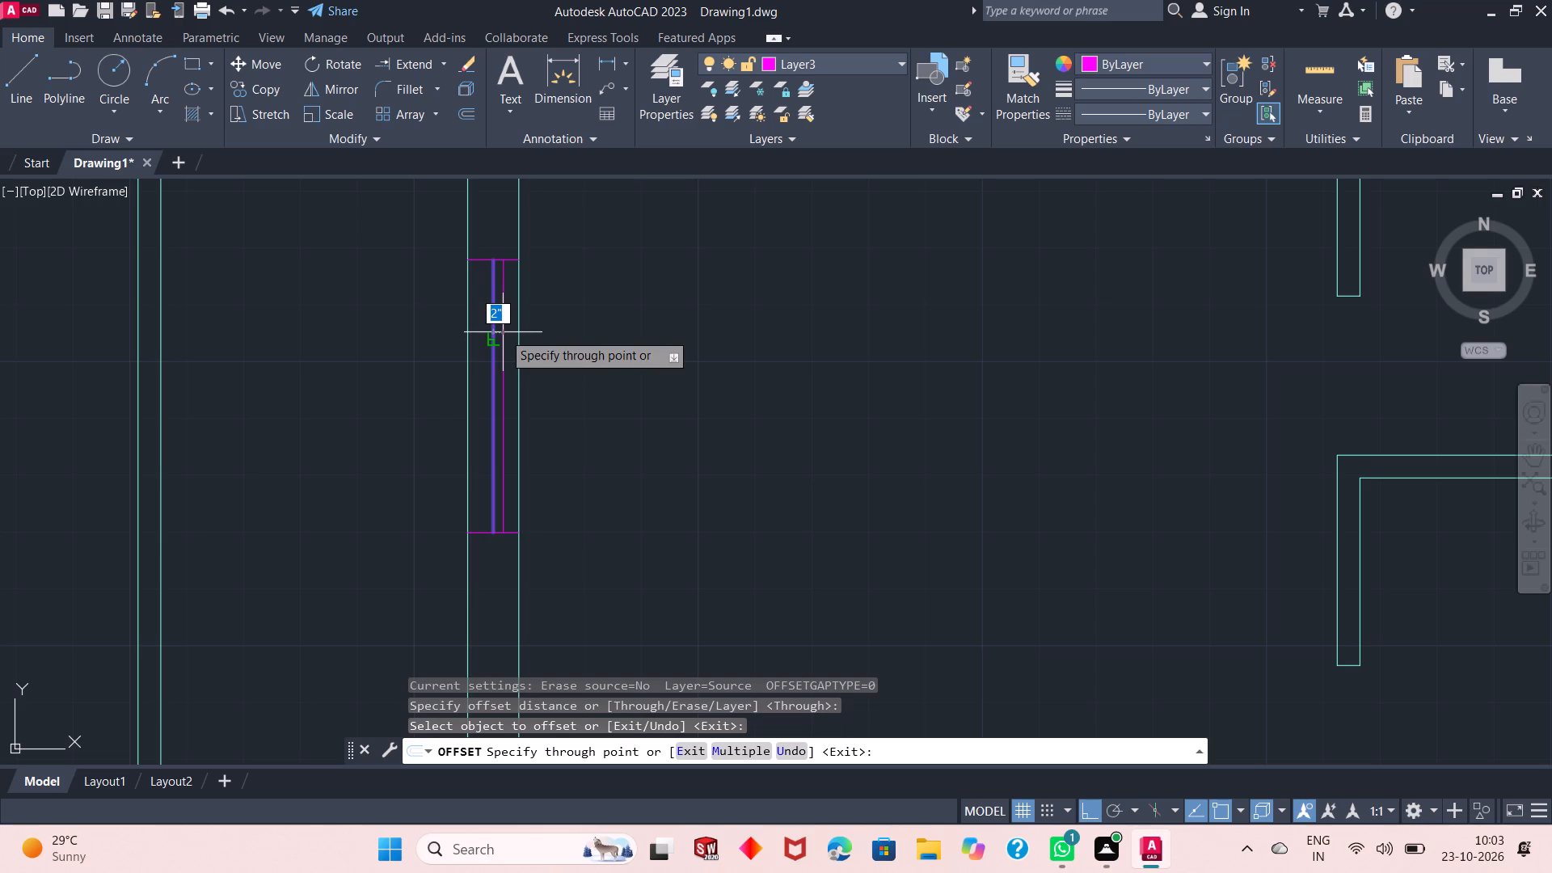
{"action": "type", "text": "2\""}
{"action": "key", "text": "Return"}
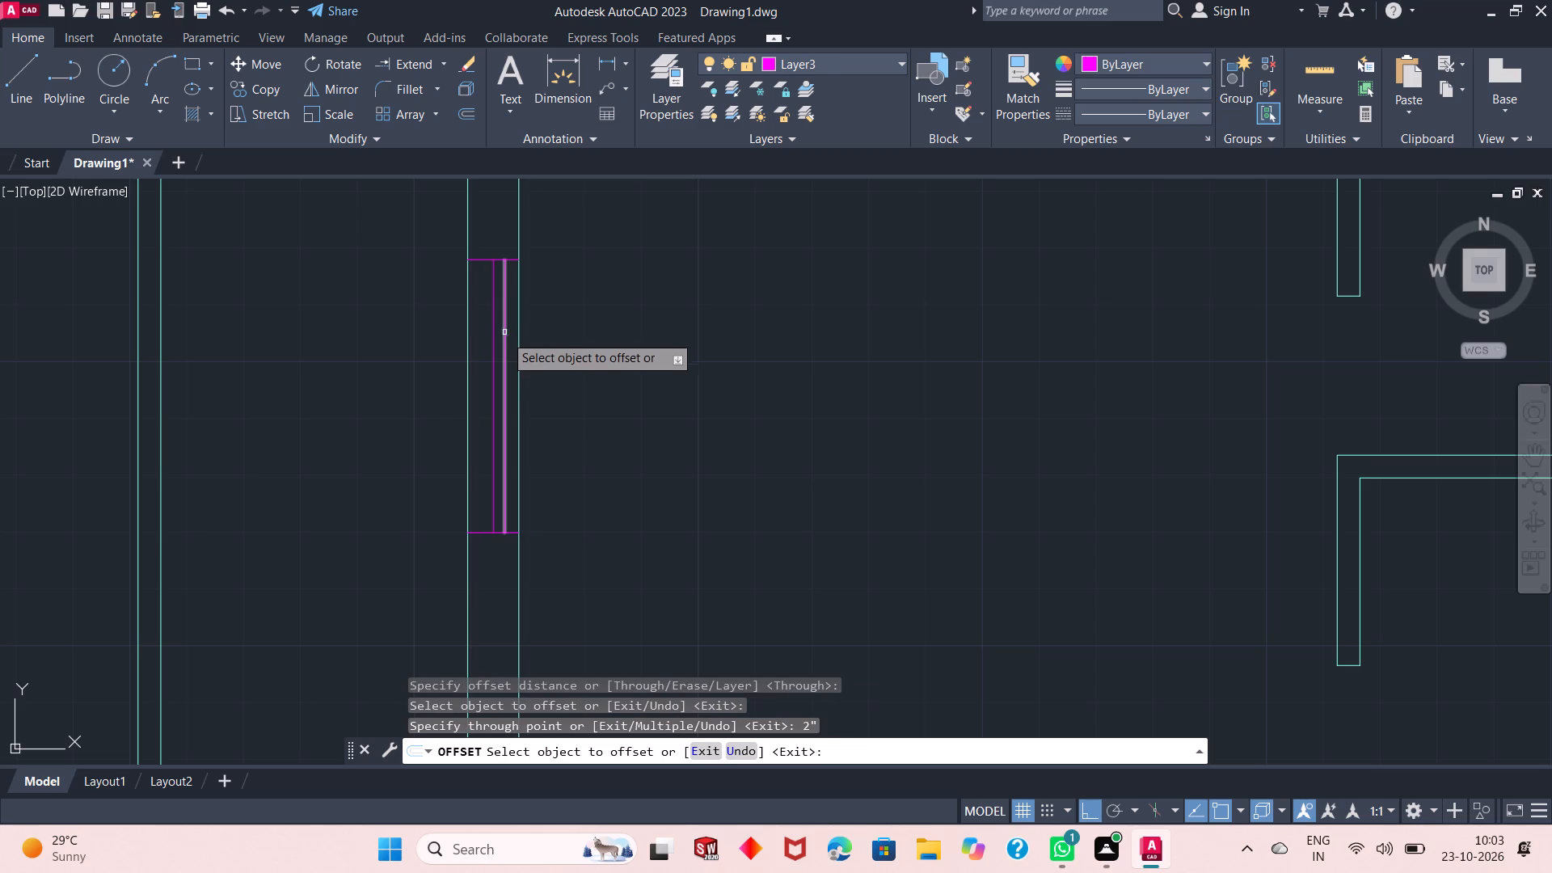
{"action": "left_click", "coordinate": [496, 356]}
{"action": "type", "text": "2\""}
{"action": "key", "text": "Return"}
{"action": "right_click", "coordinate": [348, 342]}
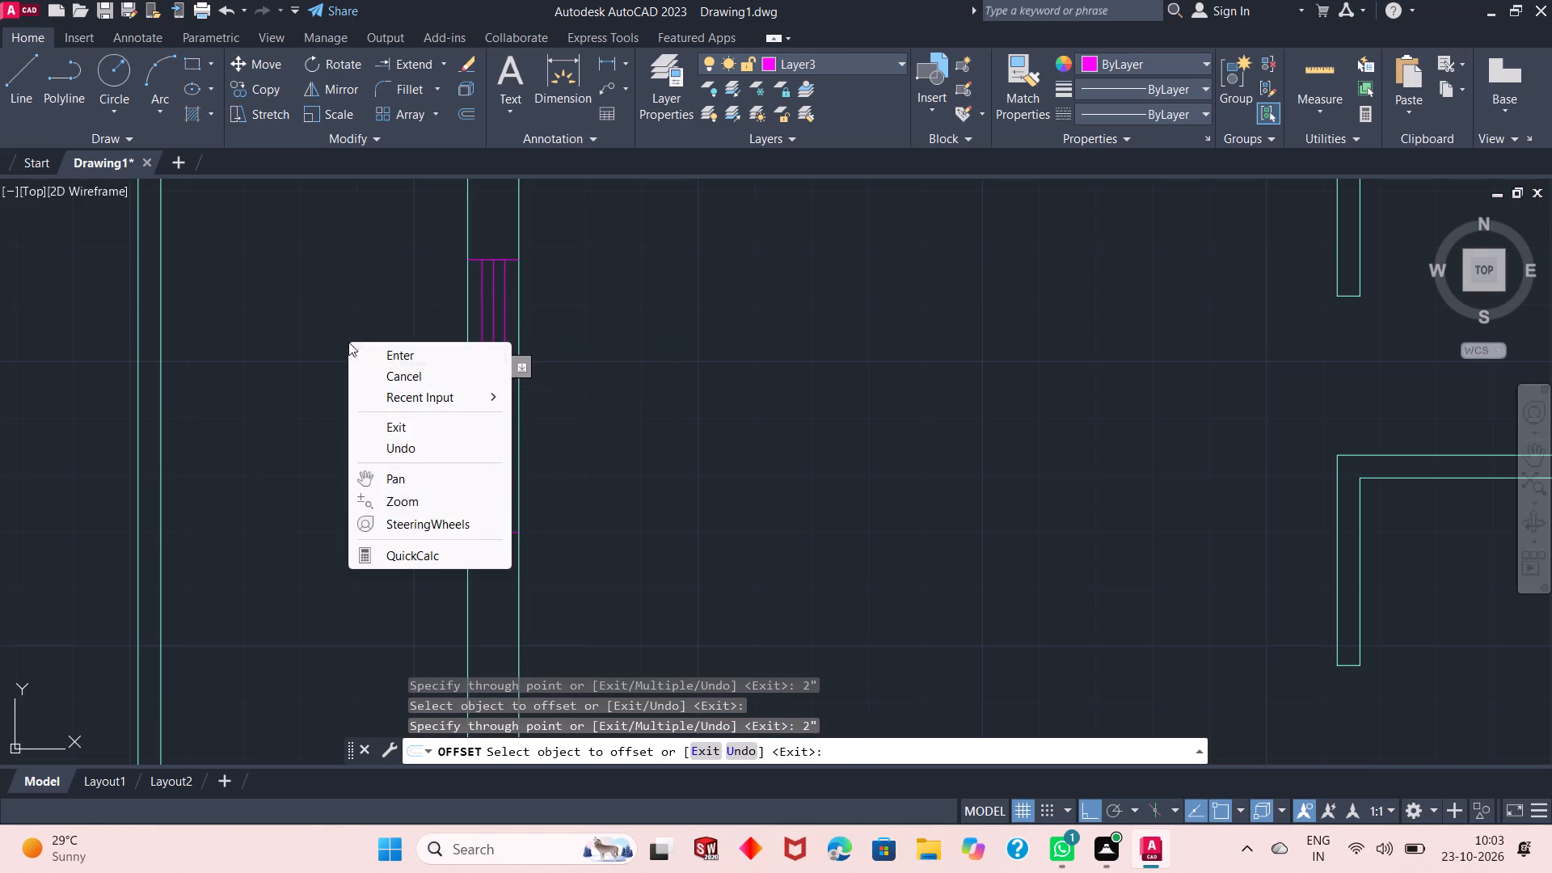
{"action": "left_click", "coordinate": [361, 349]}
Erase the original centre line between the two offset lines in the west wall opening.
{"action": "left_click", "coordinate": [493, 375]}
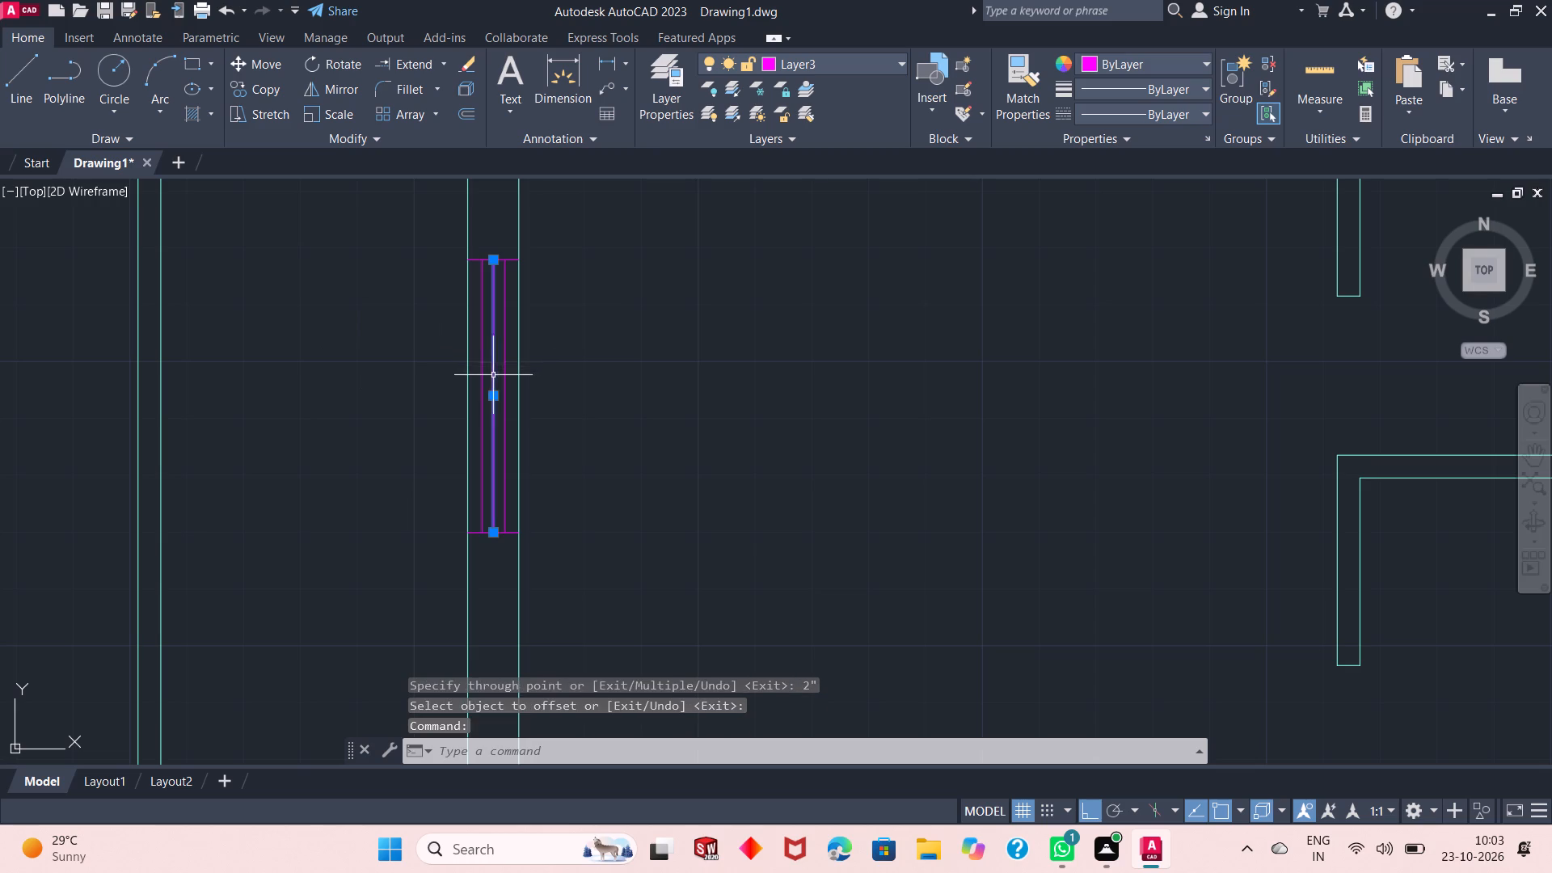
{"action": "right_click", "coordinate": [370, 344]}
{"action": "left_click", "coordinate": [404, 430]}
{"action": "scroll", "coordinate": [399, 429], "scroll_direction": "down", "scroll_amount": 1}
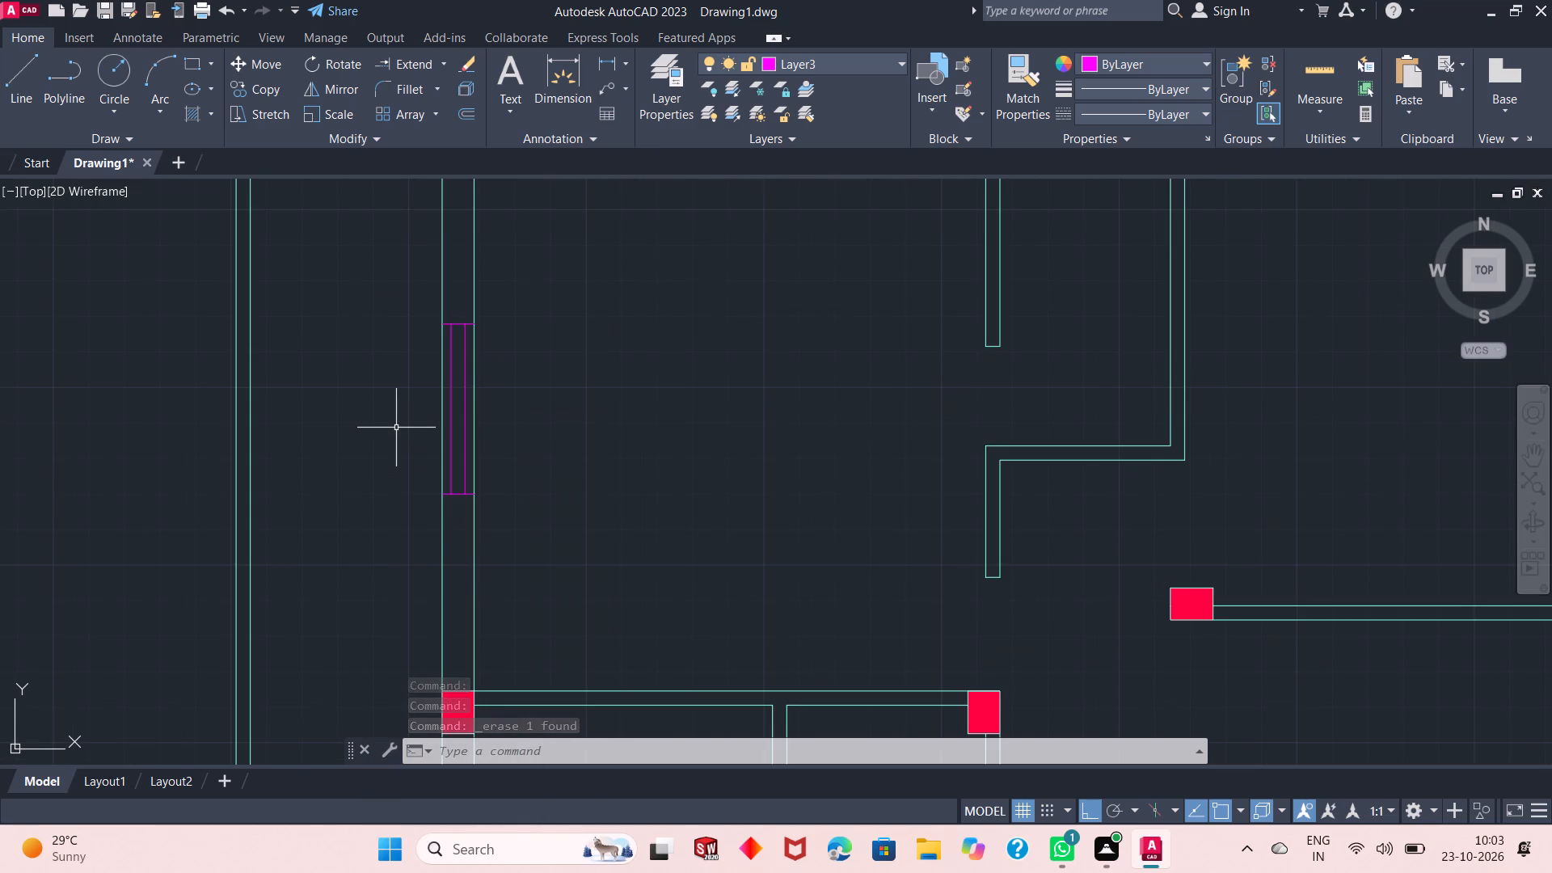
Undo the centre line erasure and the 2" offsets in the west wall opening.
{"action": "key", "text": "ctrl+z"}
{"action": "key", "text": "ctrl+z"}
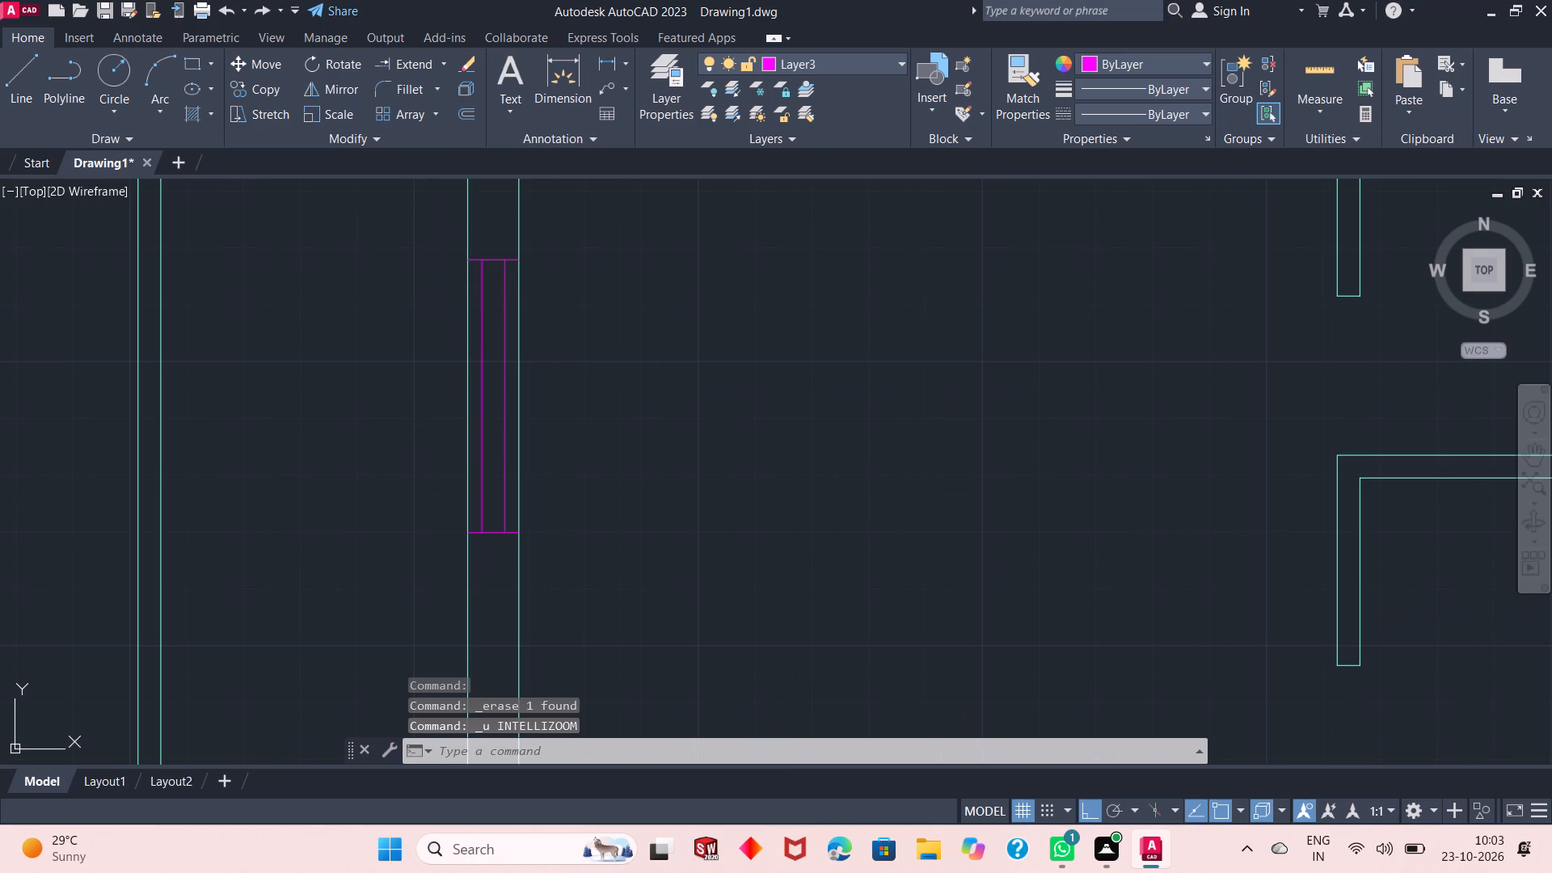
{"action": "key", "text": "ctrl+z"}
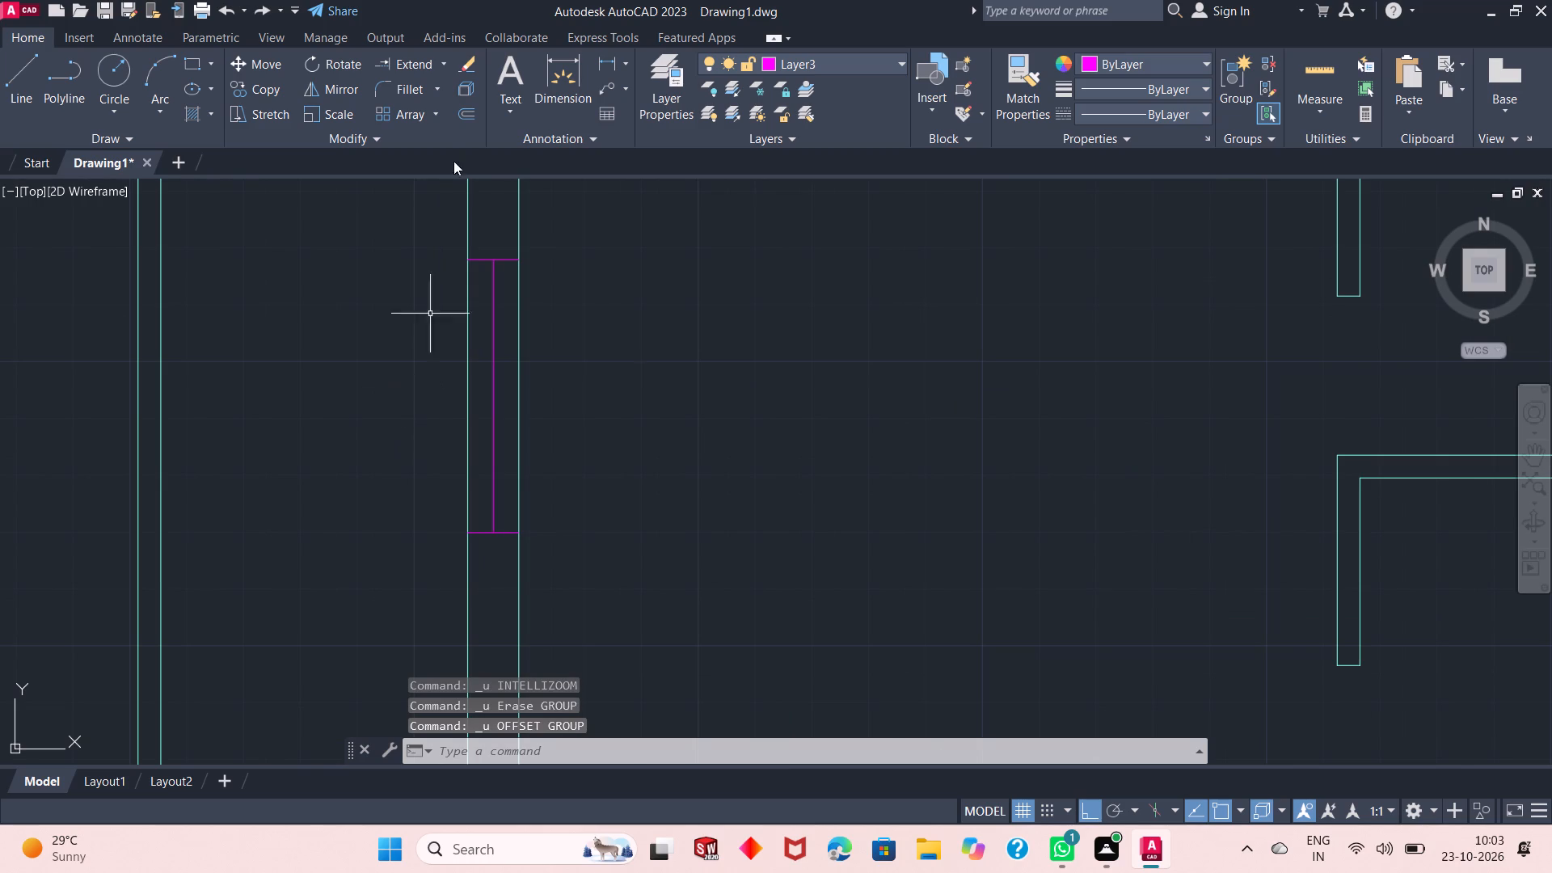
Offset the centre line of the west wall opening 1" to both its east and west sides.
{"action": "left_click", "coordinate": [465, 116]}
{"action": "right_click", "coordinate": [323, 267]}
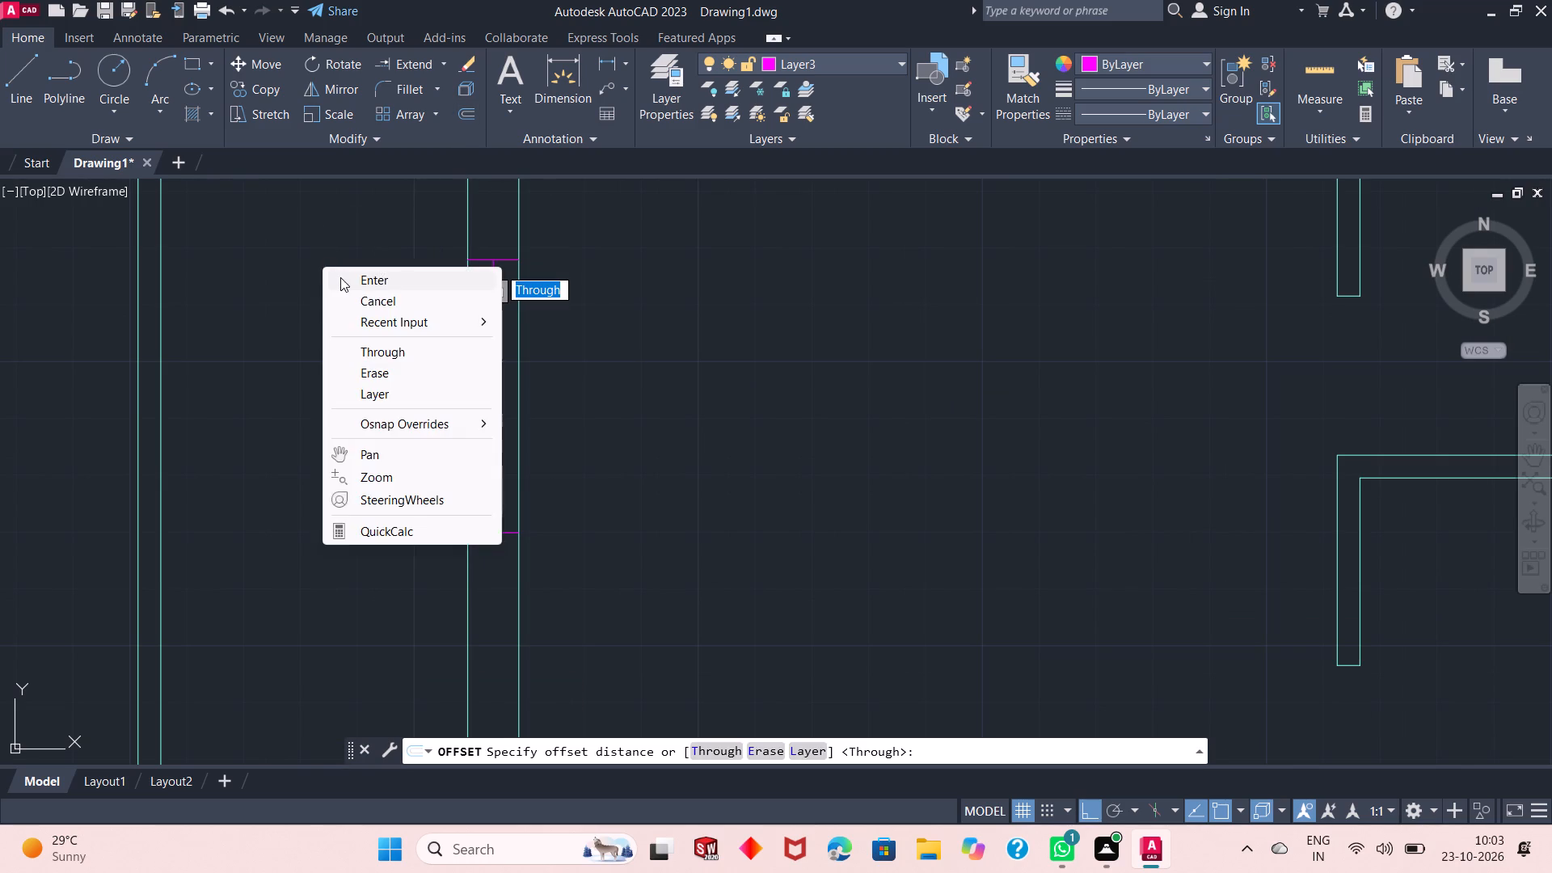
{"action": "left_click", "coordinate": [340, 277]}
{"action": "left_click", "coordinate": [496, 365]}
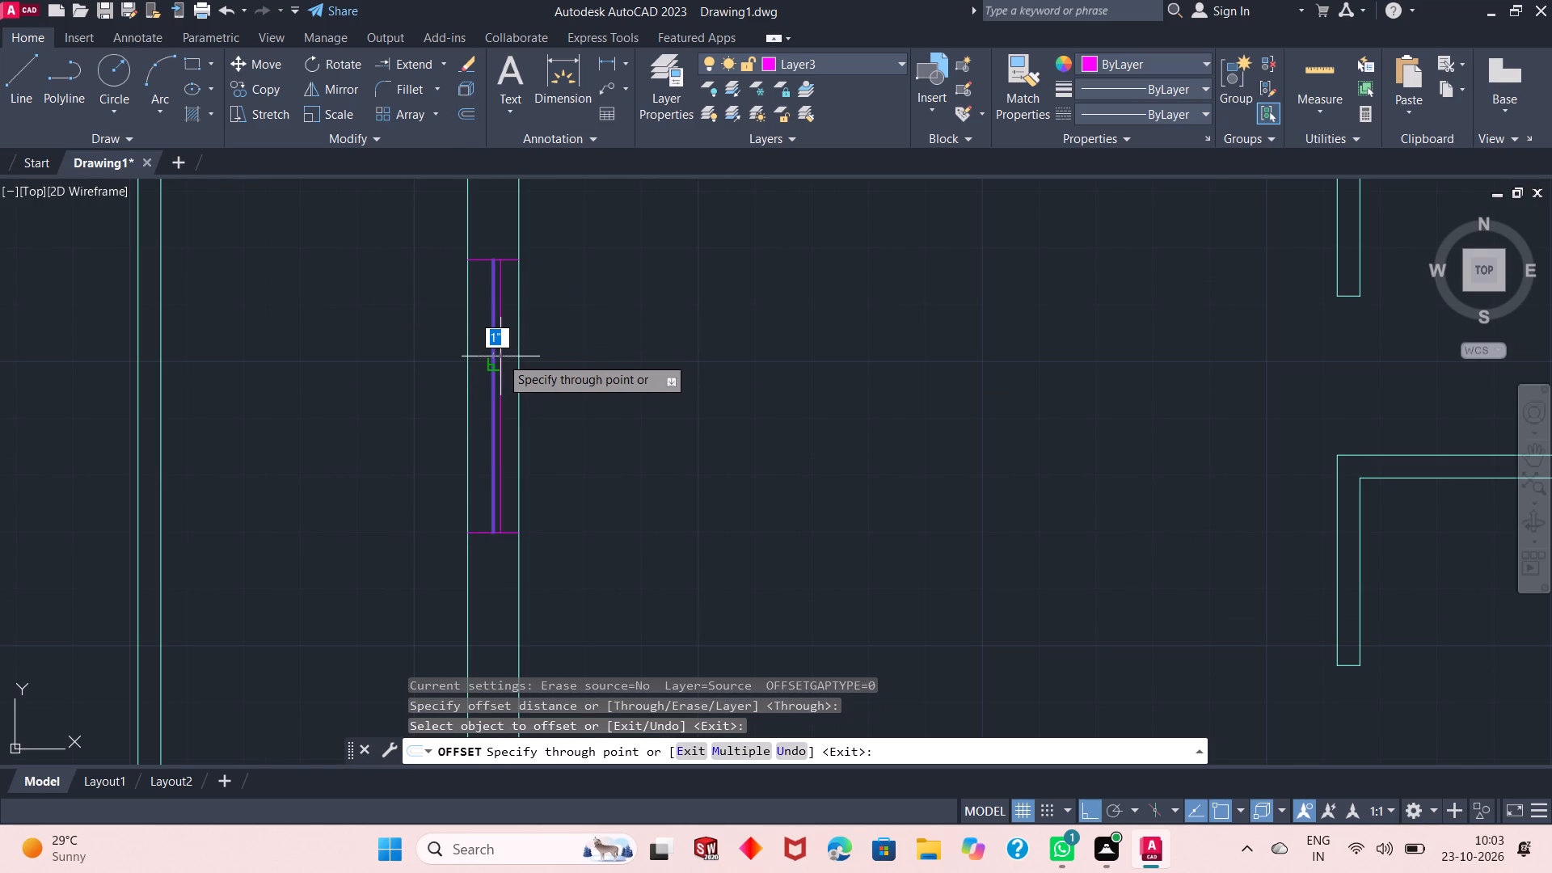
{"action": "type", "text": "1\""}
{"action": "key", "text": "Return"}
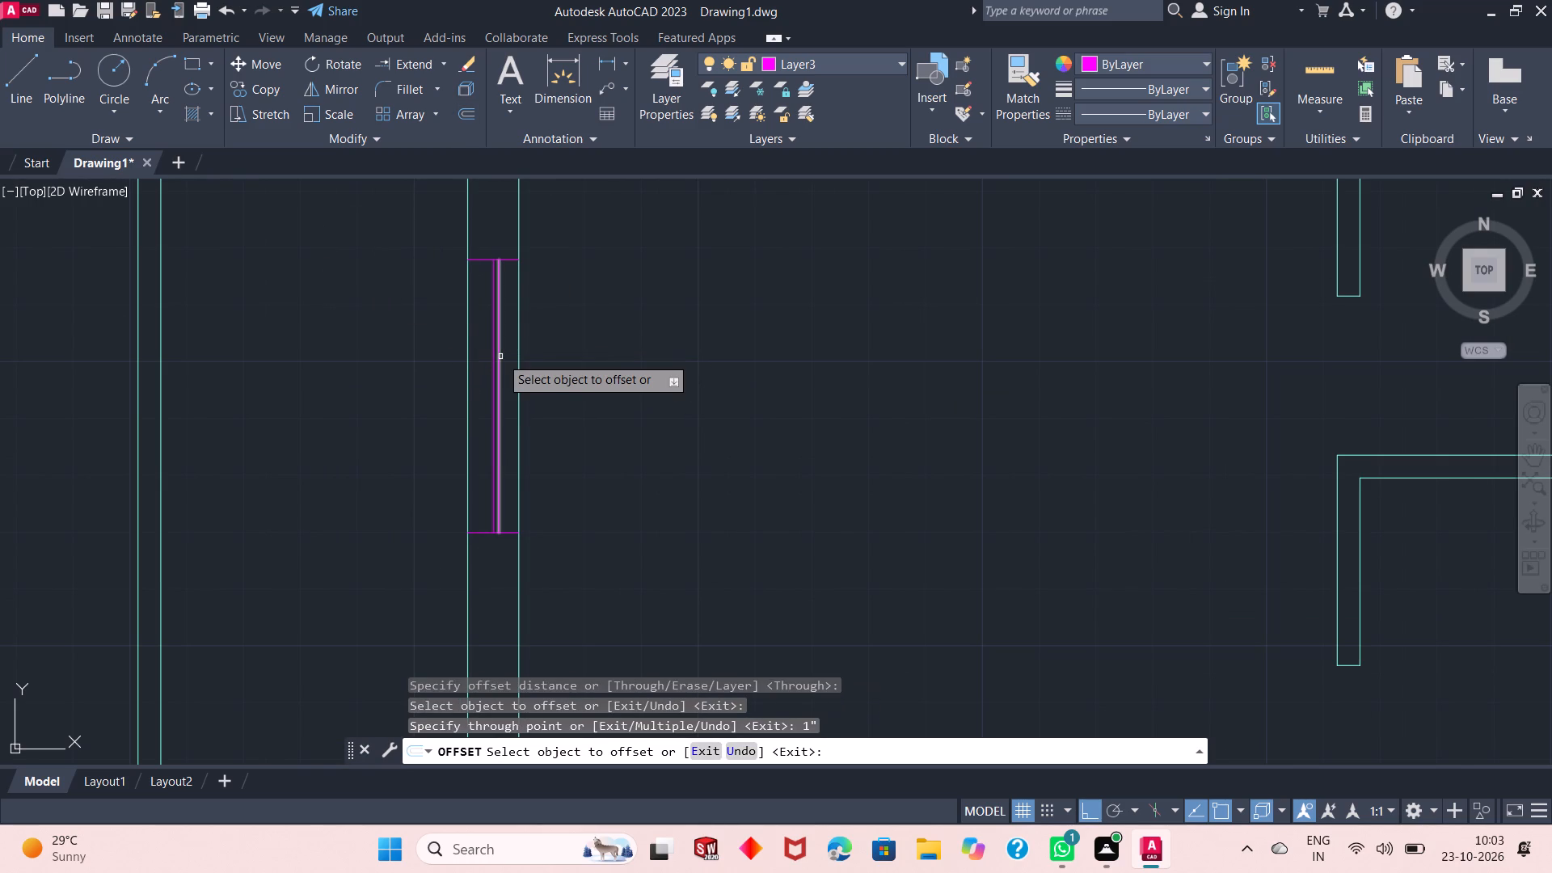
{"action": "left_click", "coordinate": [493, 373]}
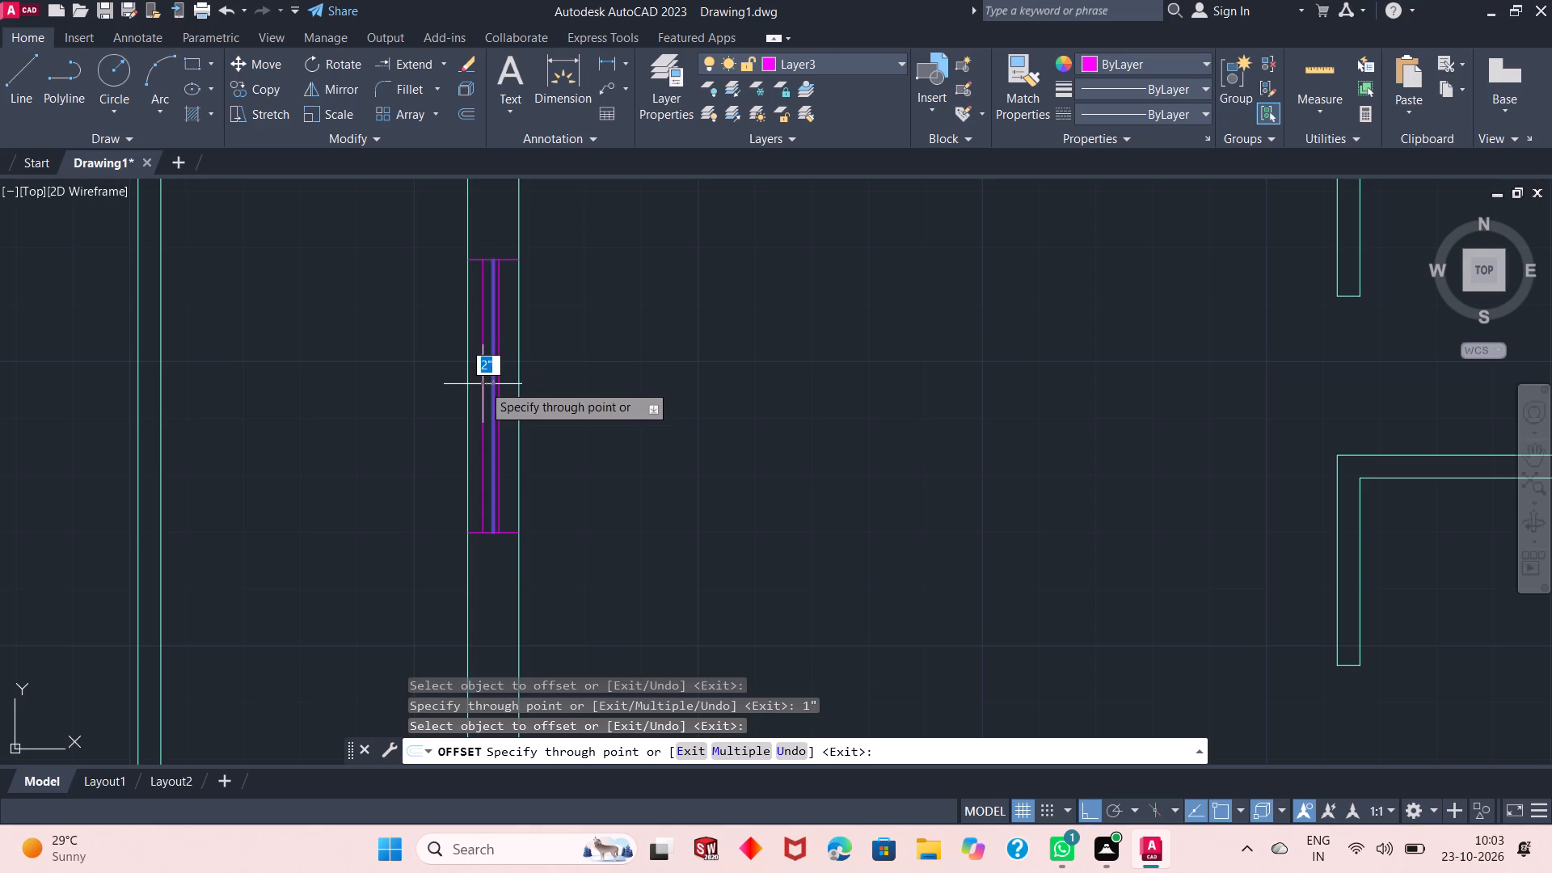
{"action": "type", "text": "1\""}
{"action": "key", "text": "Return"}
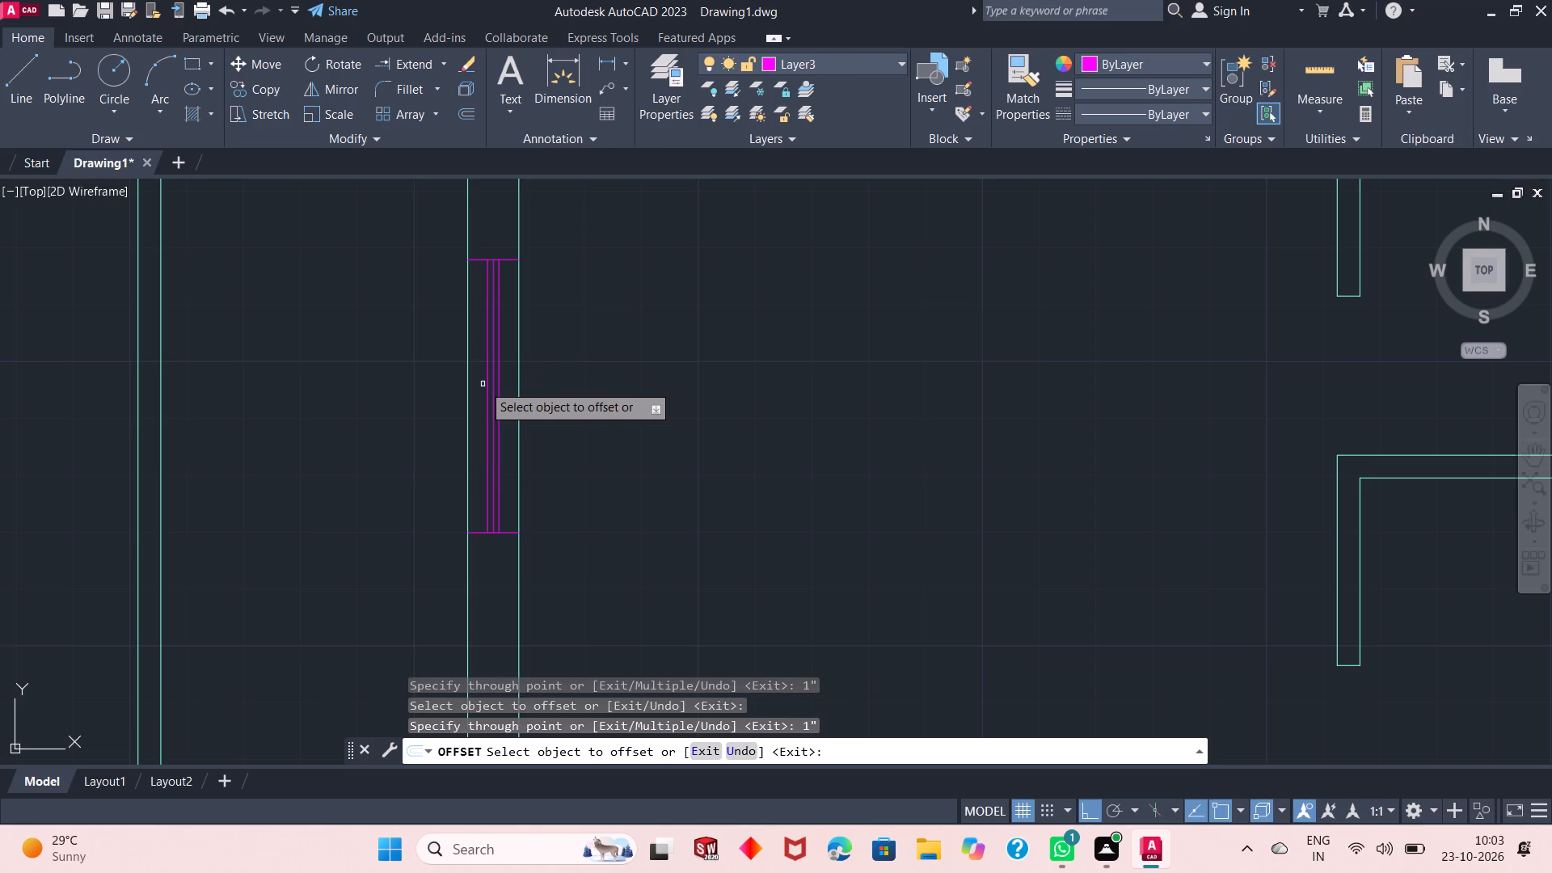
{"action": "scroll", "coordinate": [483, 384], "scroll_direction": "up", "scroll_amount": 1}
{"action": "right_click", "coordinate": [524, 357]}
{"action": "left_click", "coordinate": [563, 362]}
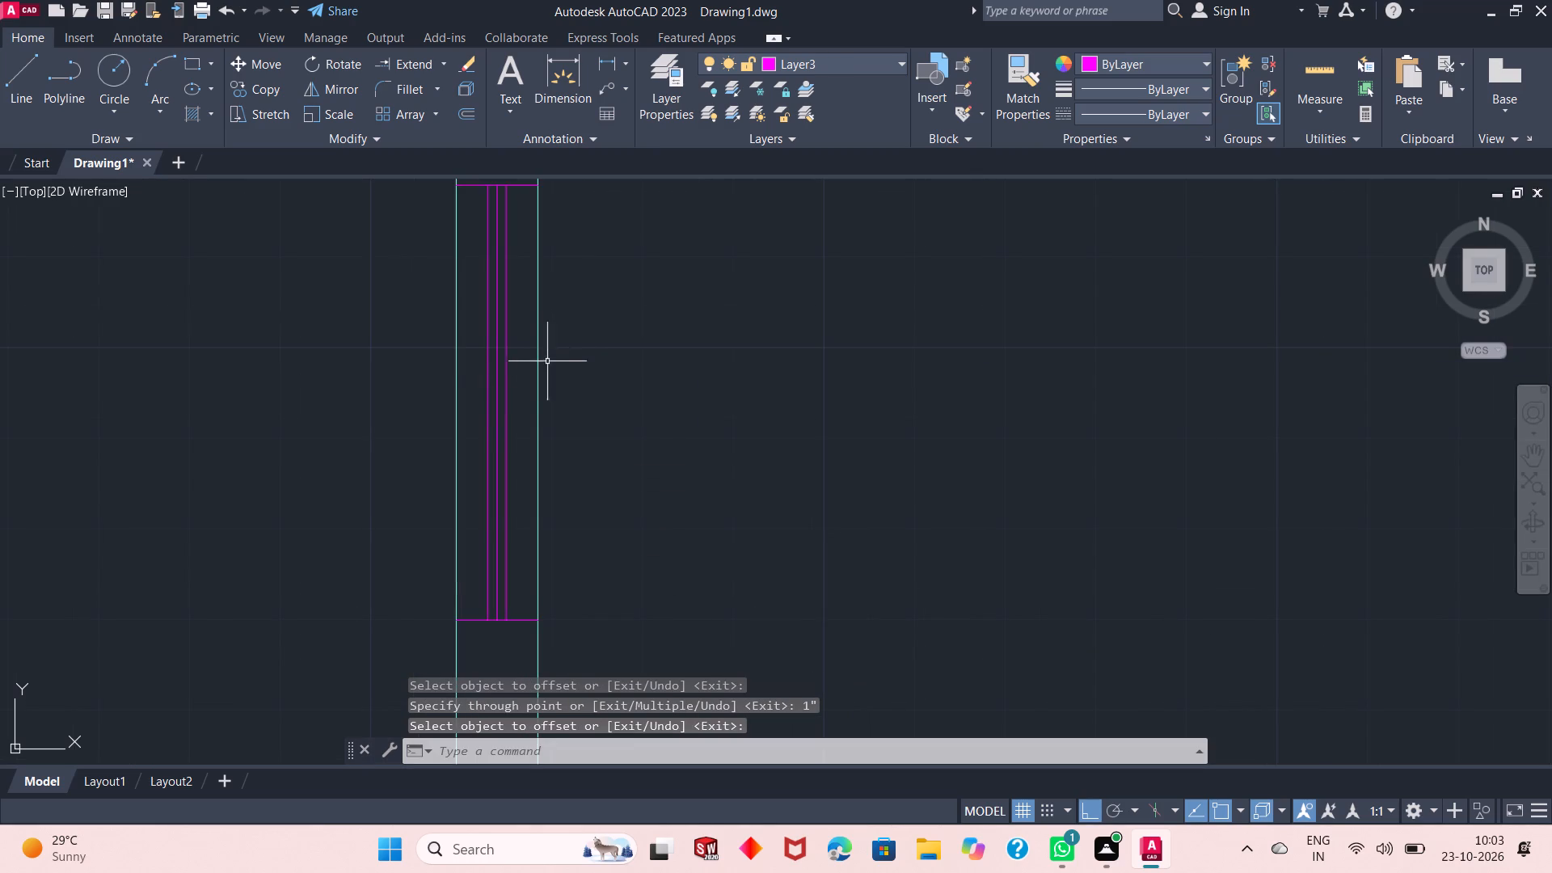
Erase the original centre line between the two 1" offset lines in the west wall opening.
{"action": "left_click", "coordinate": [498, 365]}
{"action": "right_click", "coordinate": [563, 264]}
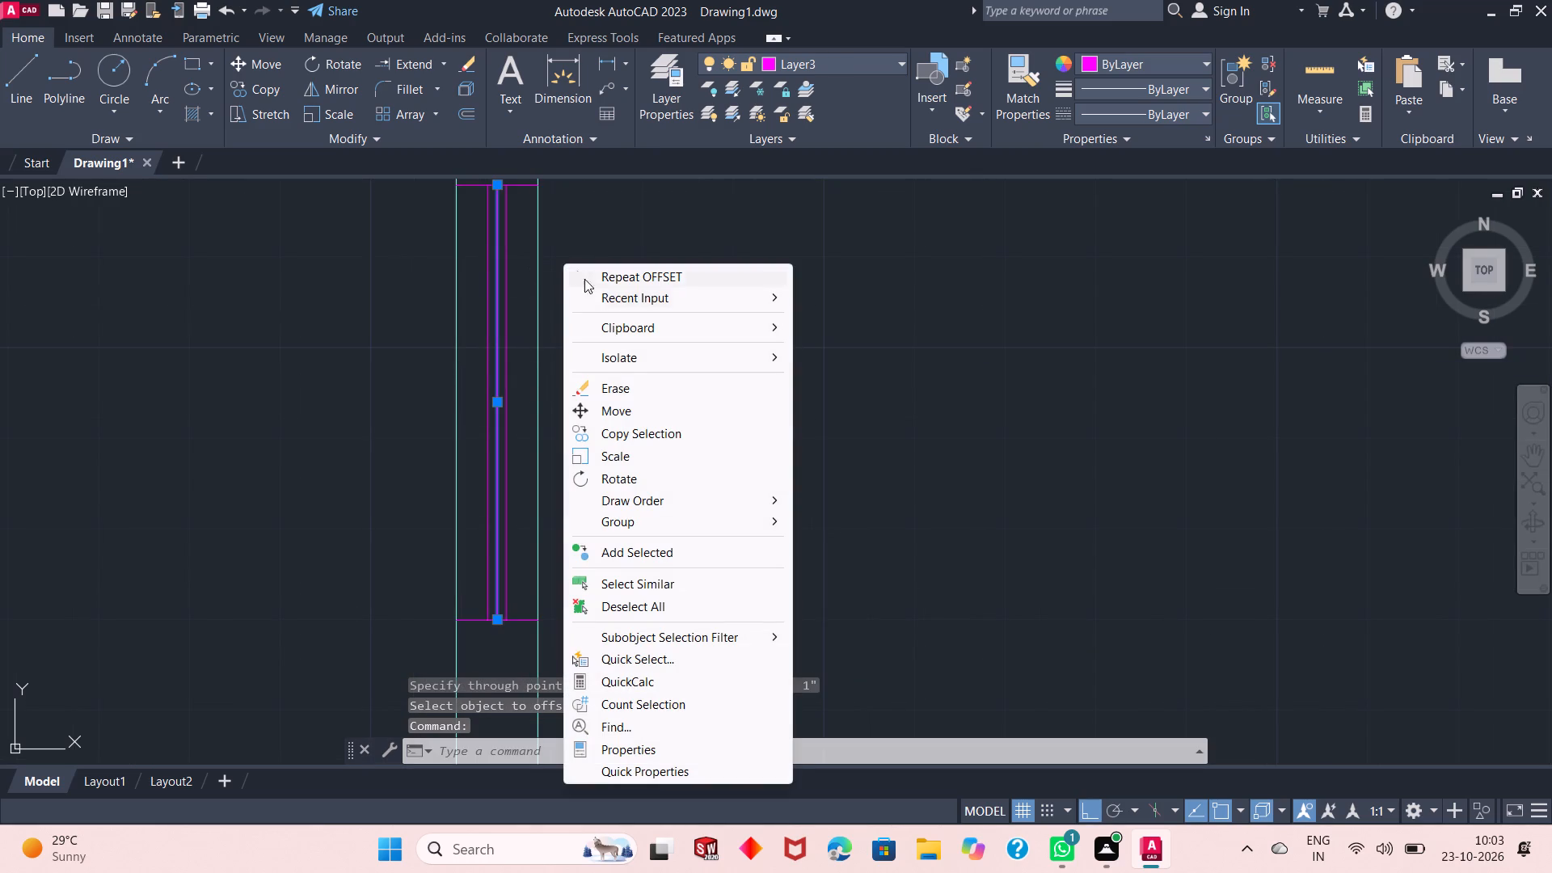
{"action": "left_click", "coordinate": [633, 381]}
{"action": "scroll", "coordinate": [485, 426], "scroll_direction": "down", "scroll_amount": 2}
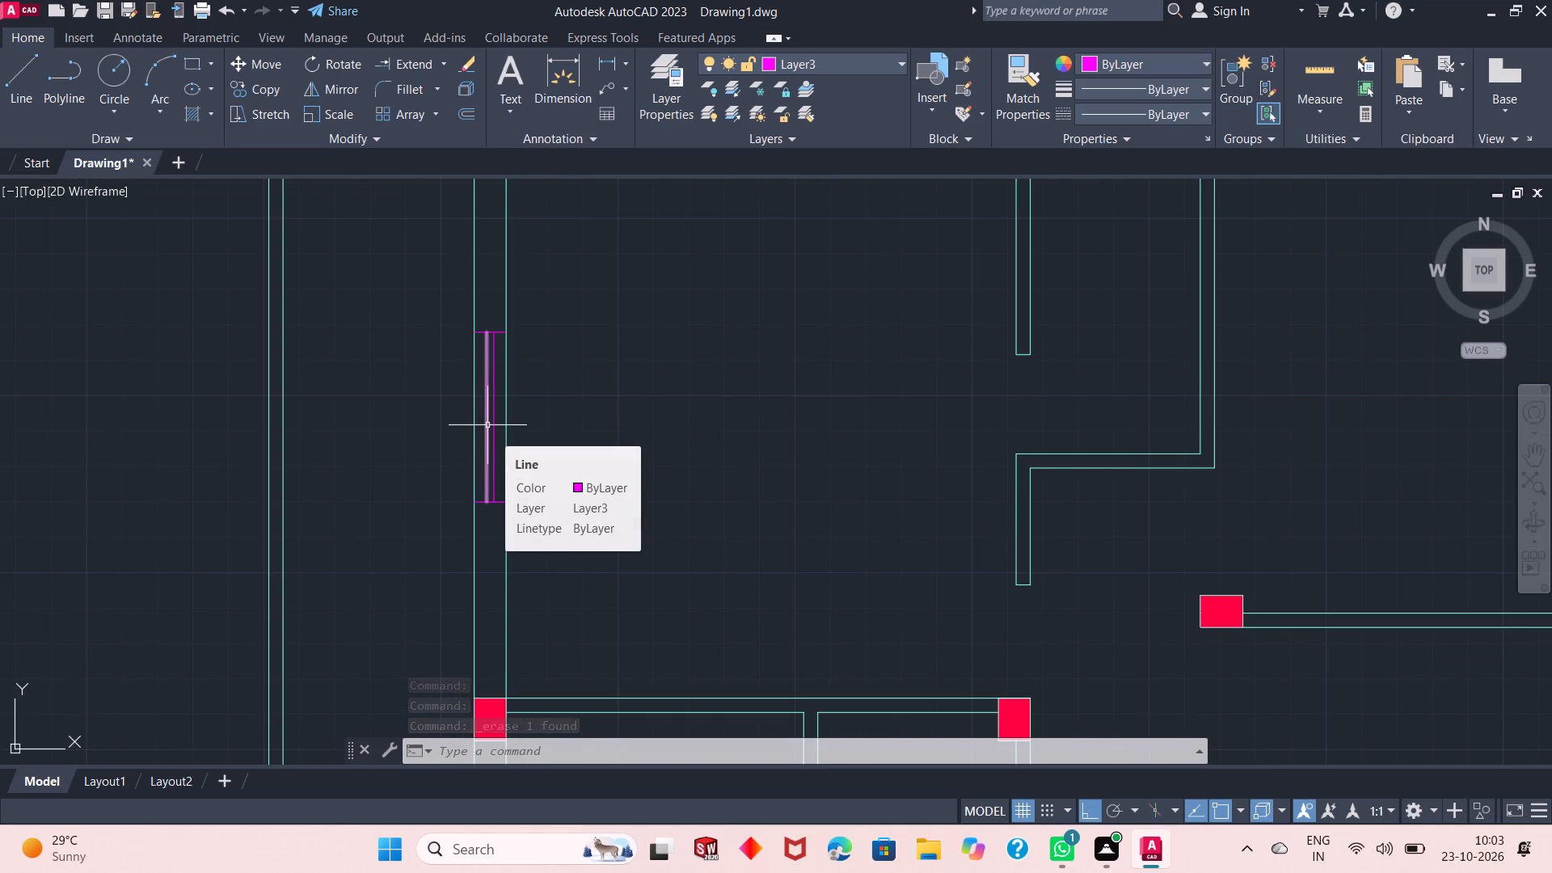
Draw a short line across the thickness of the north wall, between its two middle columns.
{"action": "scroll", "coordinate": [493, 437], "scroll_direction": "down", "scroll_amount": 1}
{"action": "scroll", "coordinate": [924, 207], "scroll_direction": "up", "scroll_amount": 1}
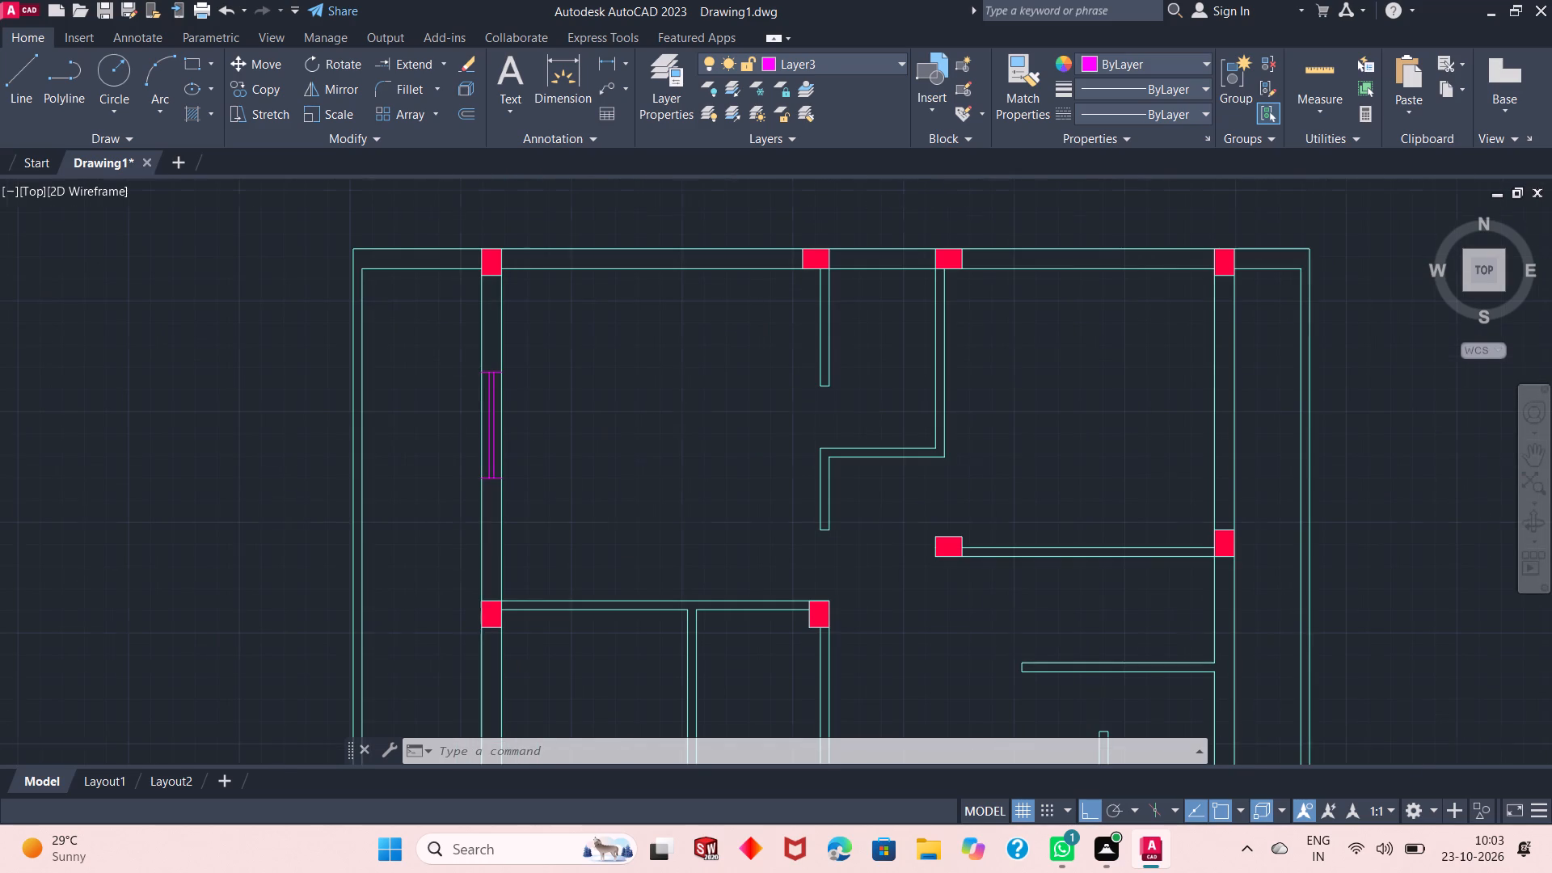
{"action": "scroll", "coordinate": [924, 207], "scroll_direction": "up", "scroll_amount": 2}
{"action": "left_click", "coordinate": [11, 77]}
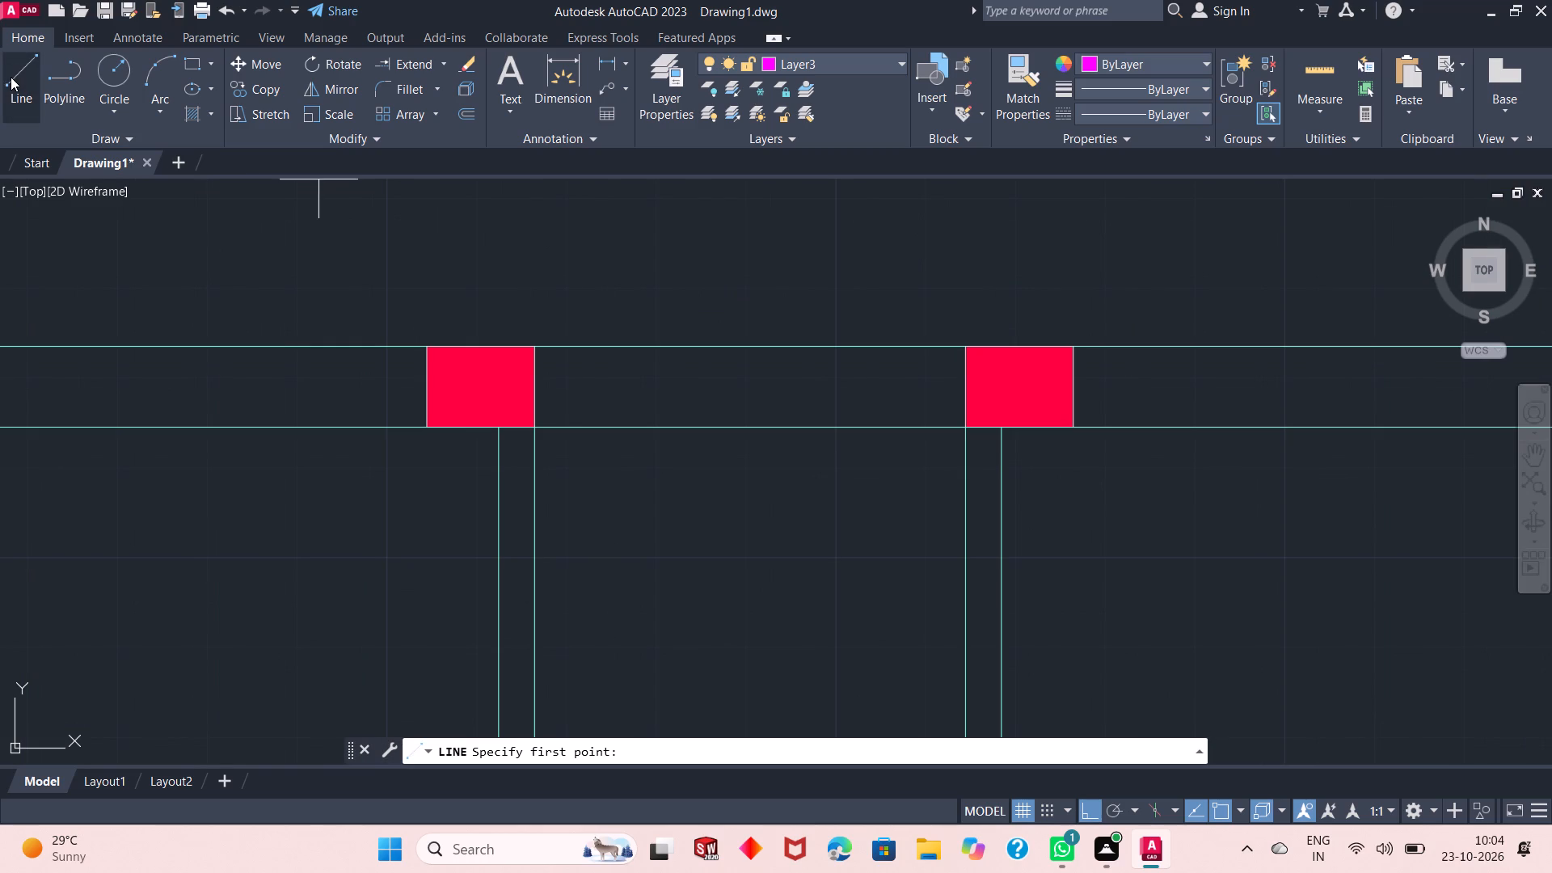
{"action": "left_click", "coordinate": [658, 347]}
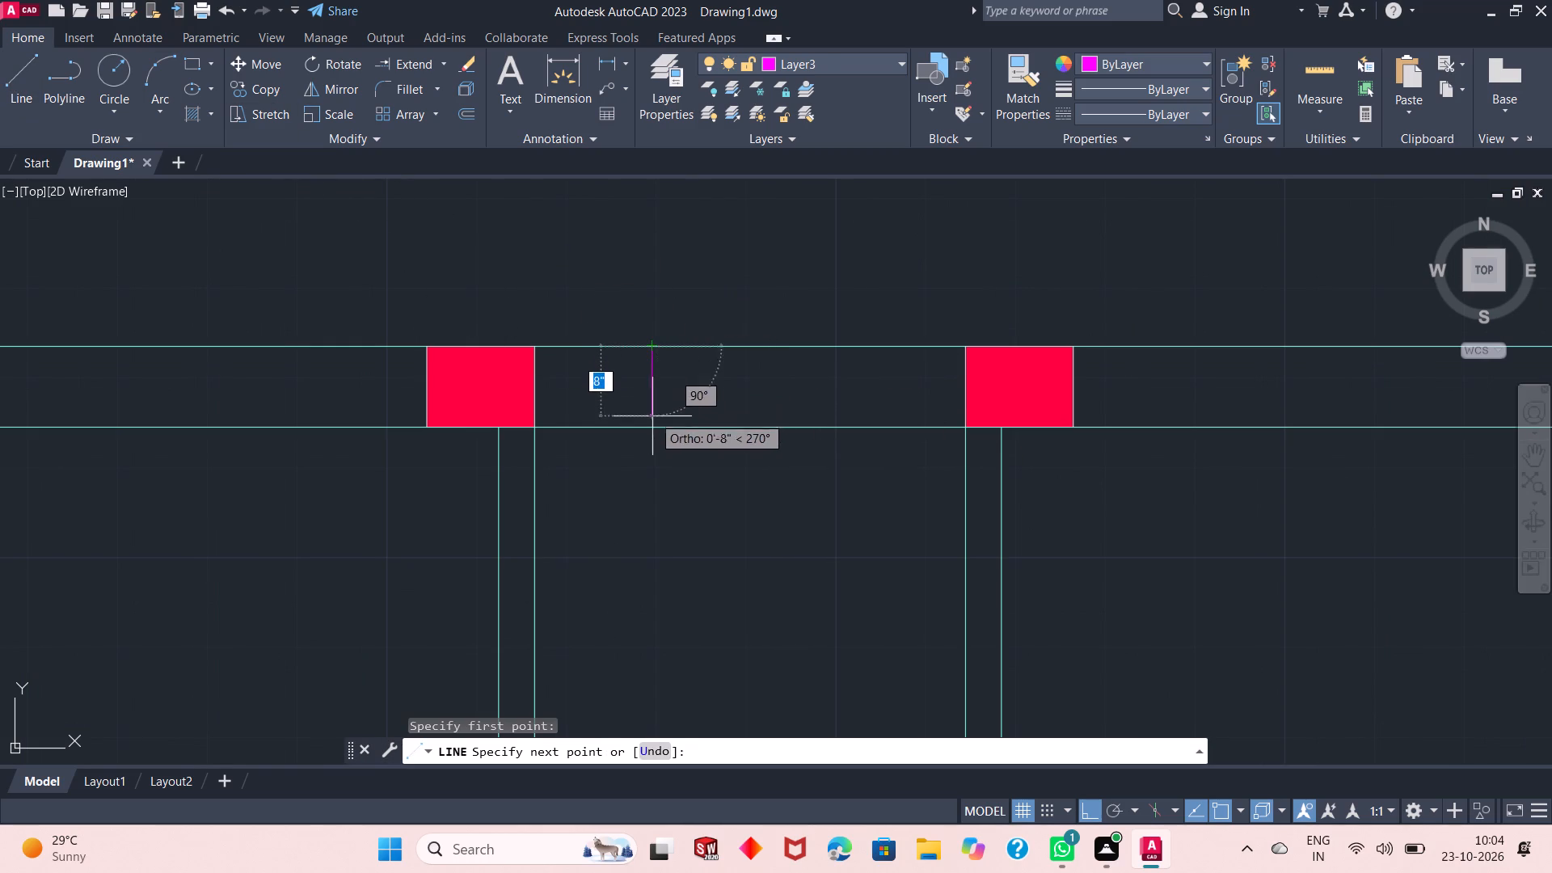
{"action": "left_click", "coordinate": [645, 426]}
{"action": "right_click", "coordinate": [665, 294]}
{"action": "left_click", "coordinate": [701, 303]}
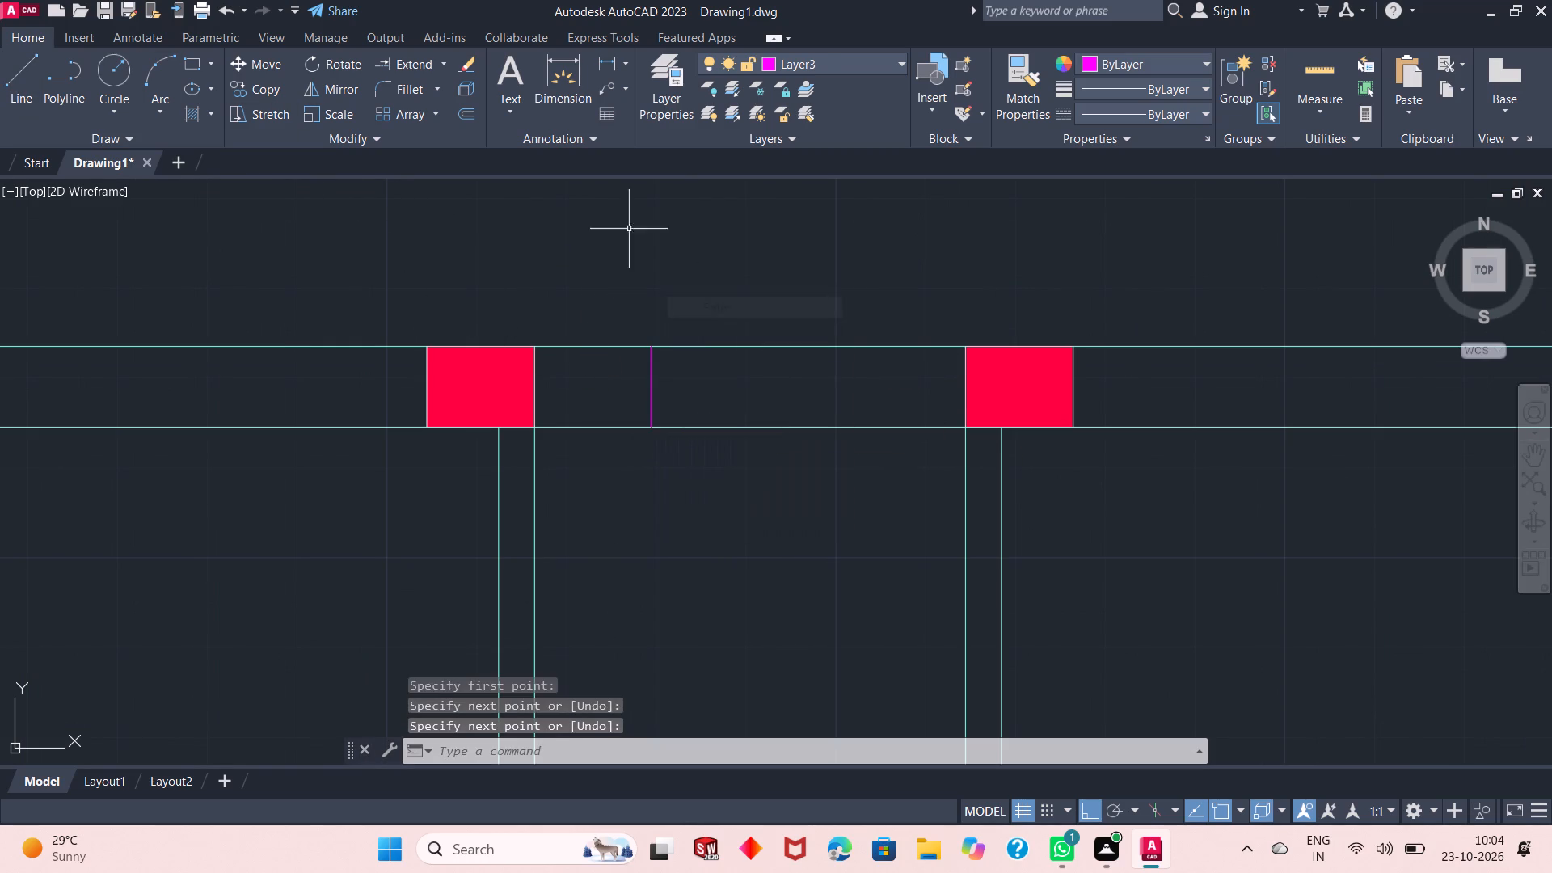
Offset the short line across the north wall 1'6" to the east.
{"action": "left_click", "coordinate": [462, 113]}
{"action": "right_click", "coordinate": [486, 230]}
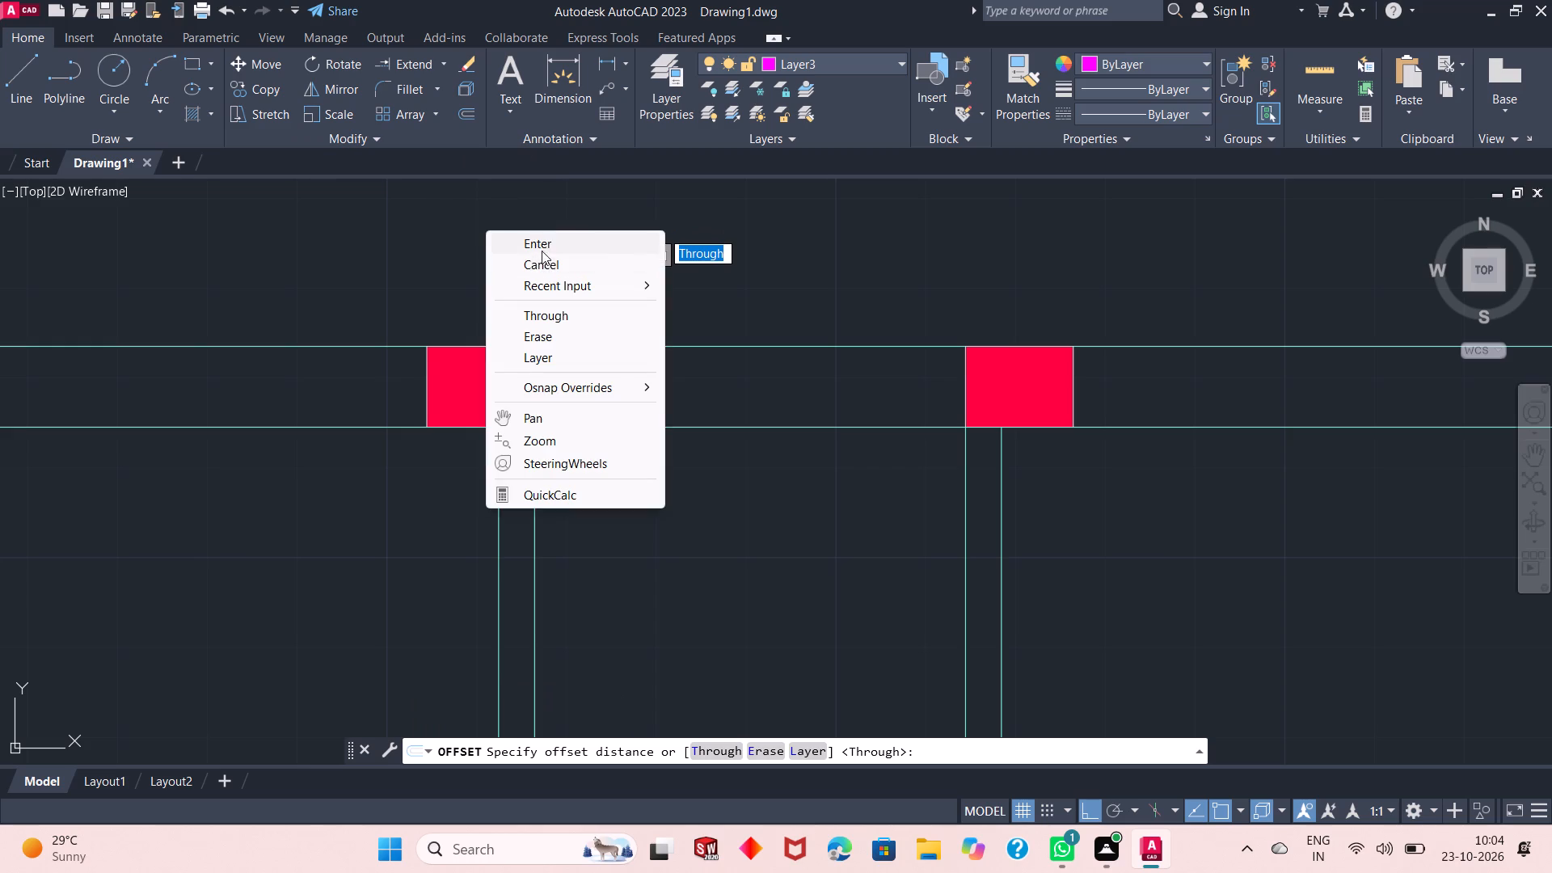
{"action": "left_click", "coordinate": [542, 242]}
{"action": "left_click", "coordinate": [651, 402]}
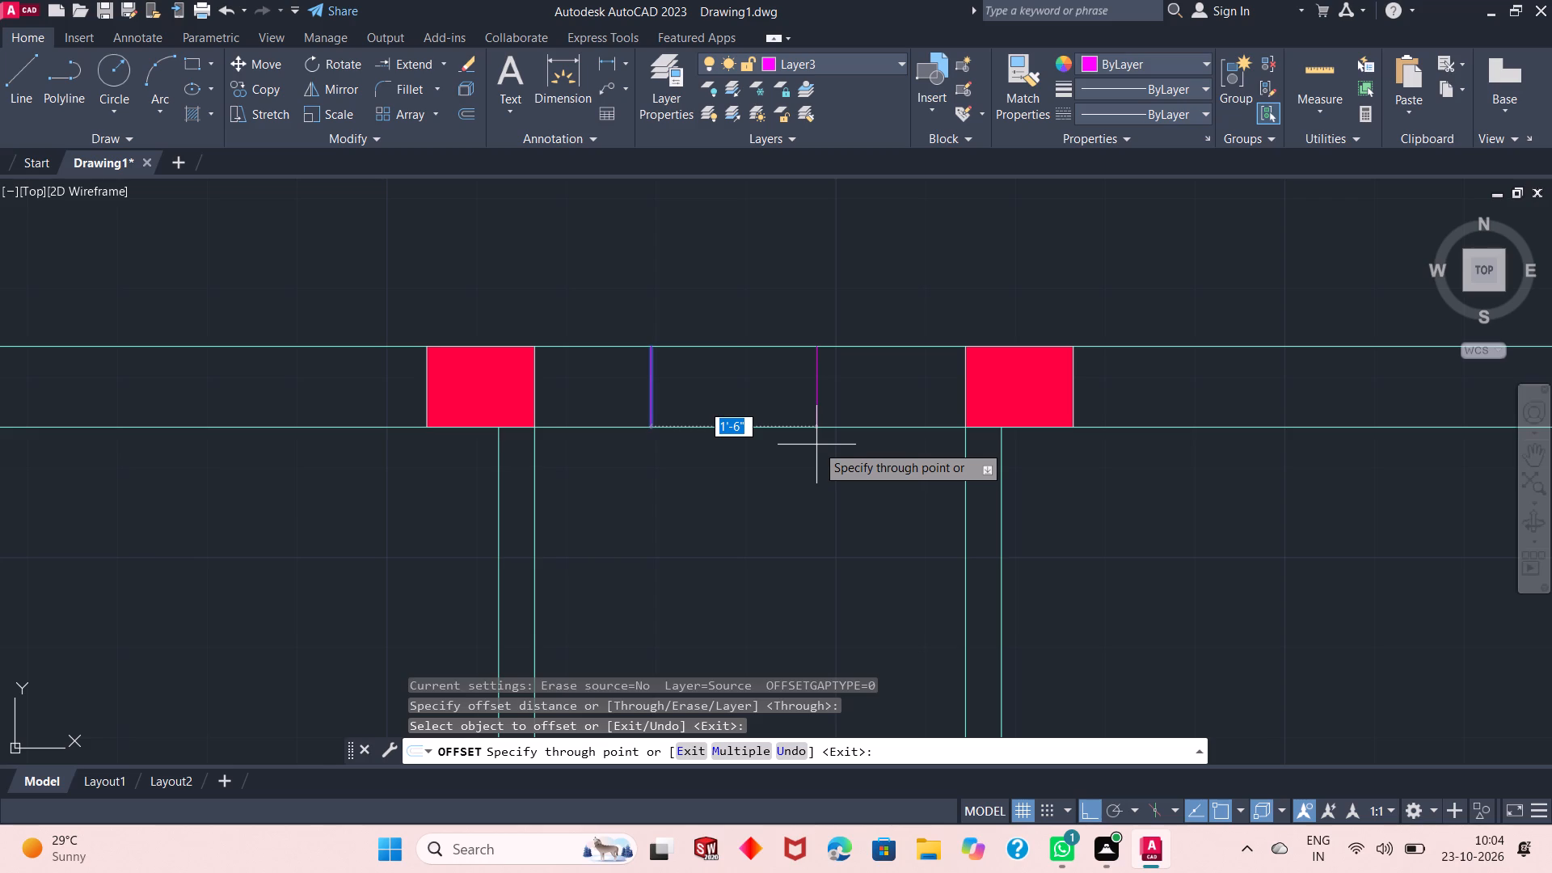
{"action": "type", "text": "1'6\""}
{"action": "key", "text": "Return"}
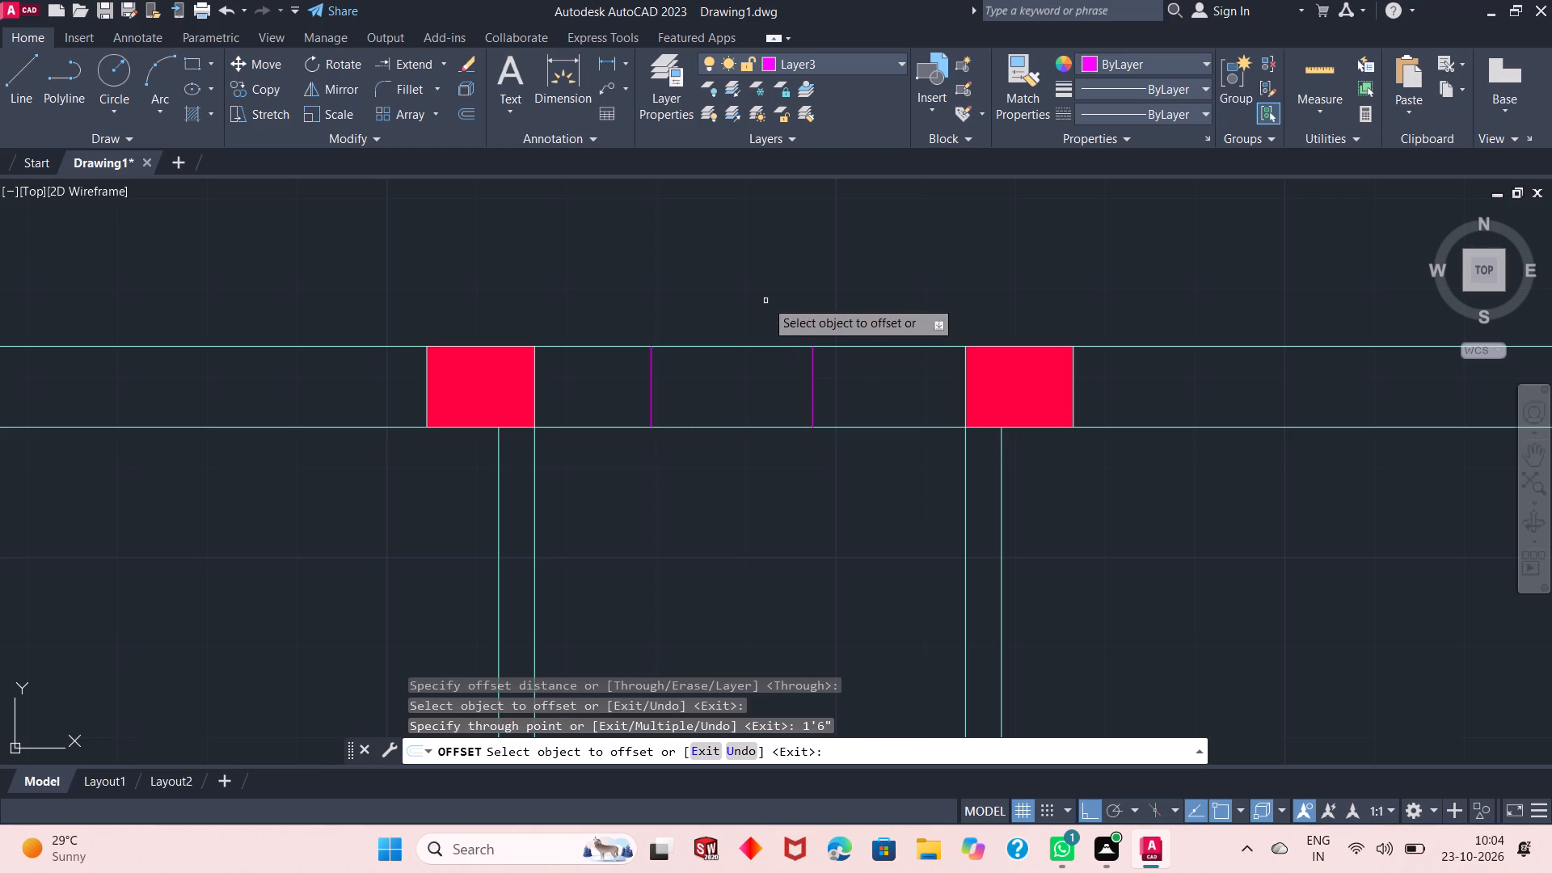
{"action": "right_click", "coordinate": [653, 247]}
{"action": "left_click", "coordinate": [714, 259]}
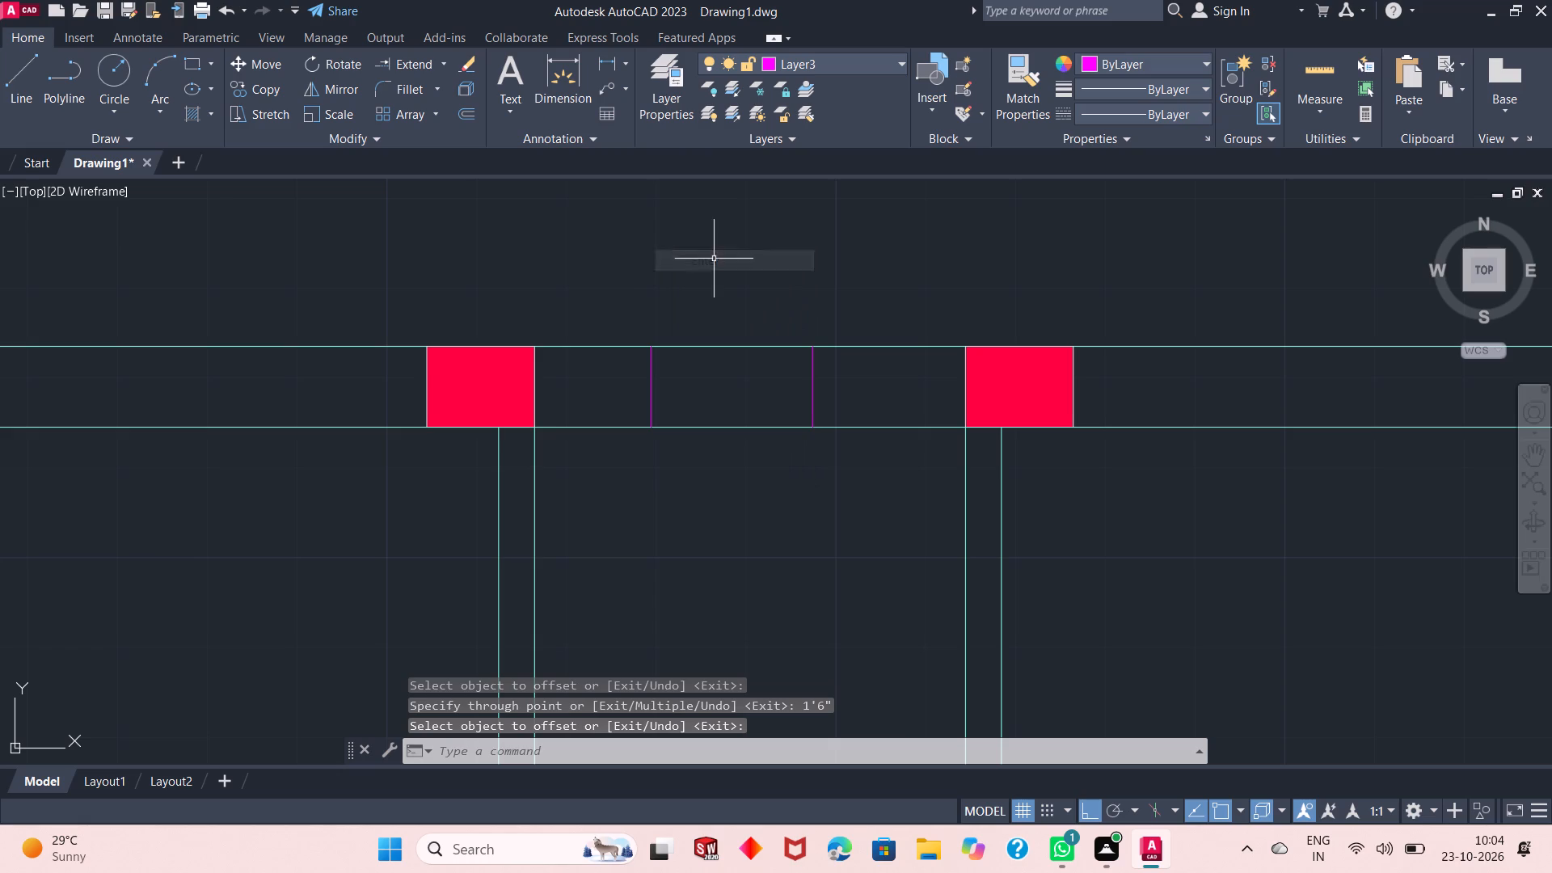
Draw a centre line joining the midpoints of the two short lines across the north wall.
{"action": "left_click", "coordinate": [6, 94]}
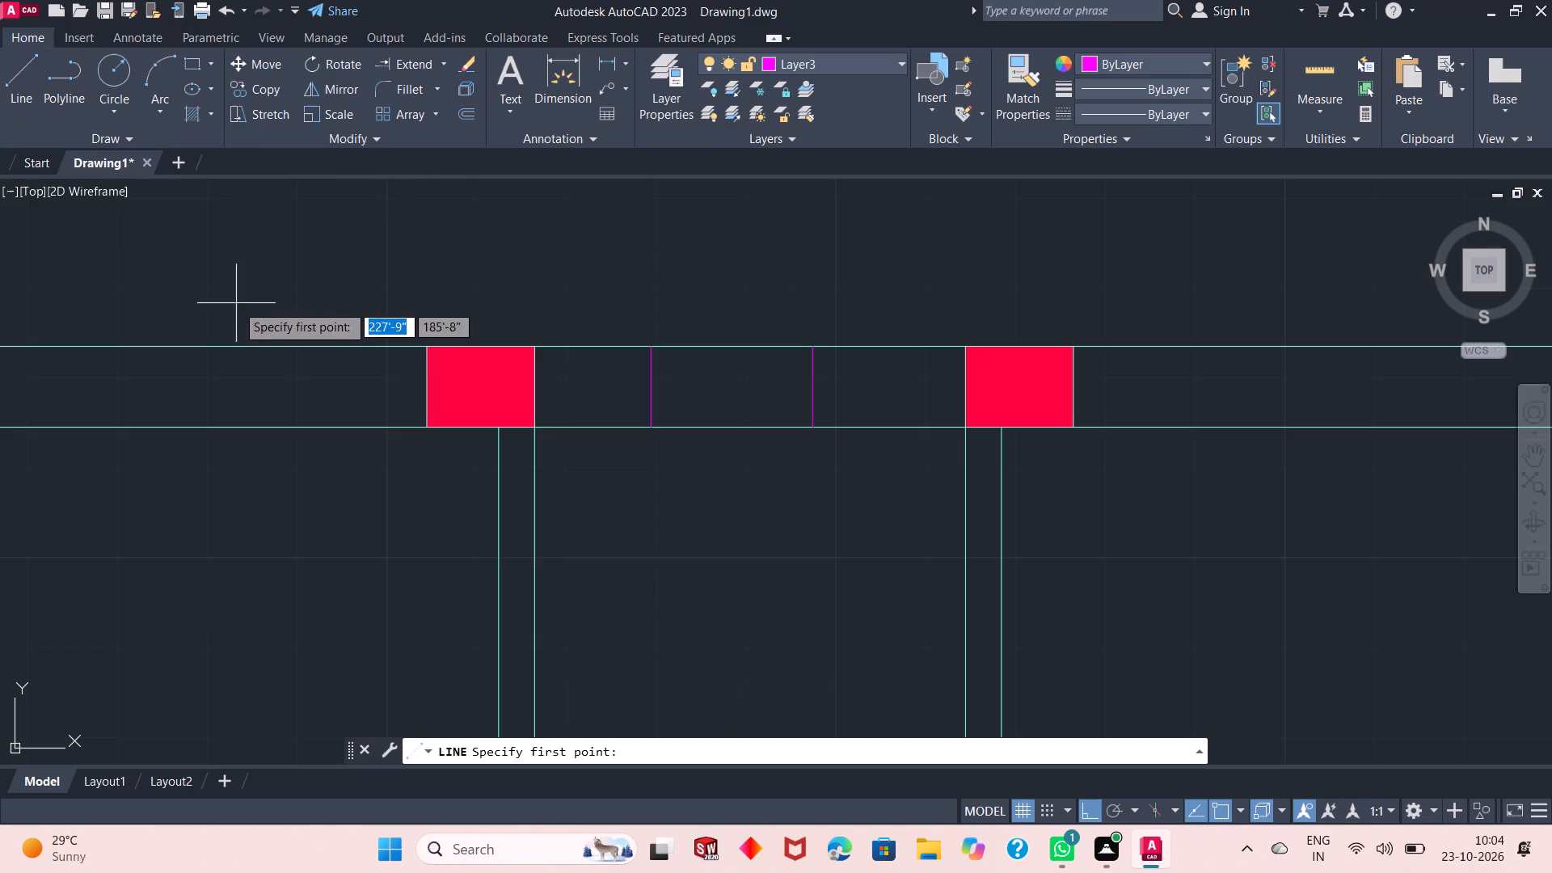
{"action": "left_click", "coordinate": [656, 388]}
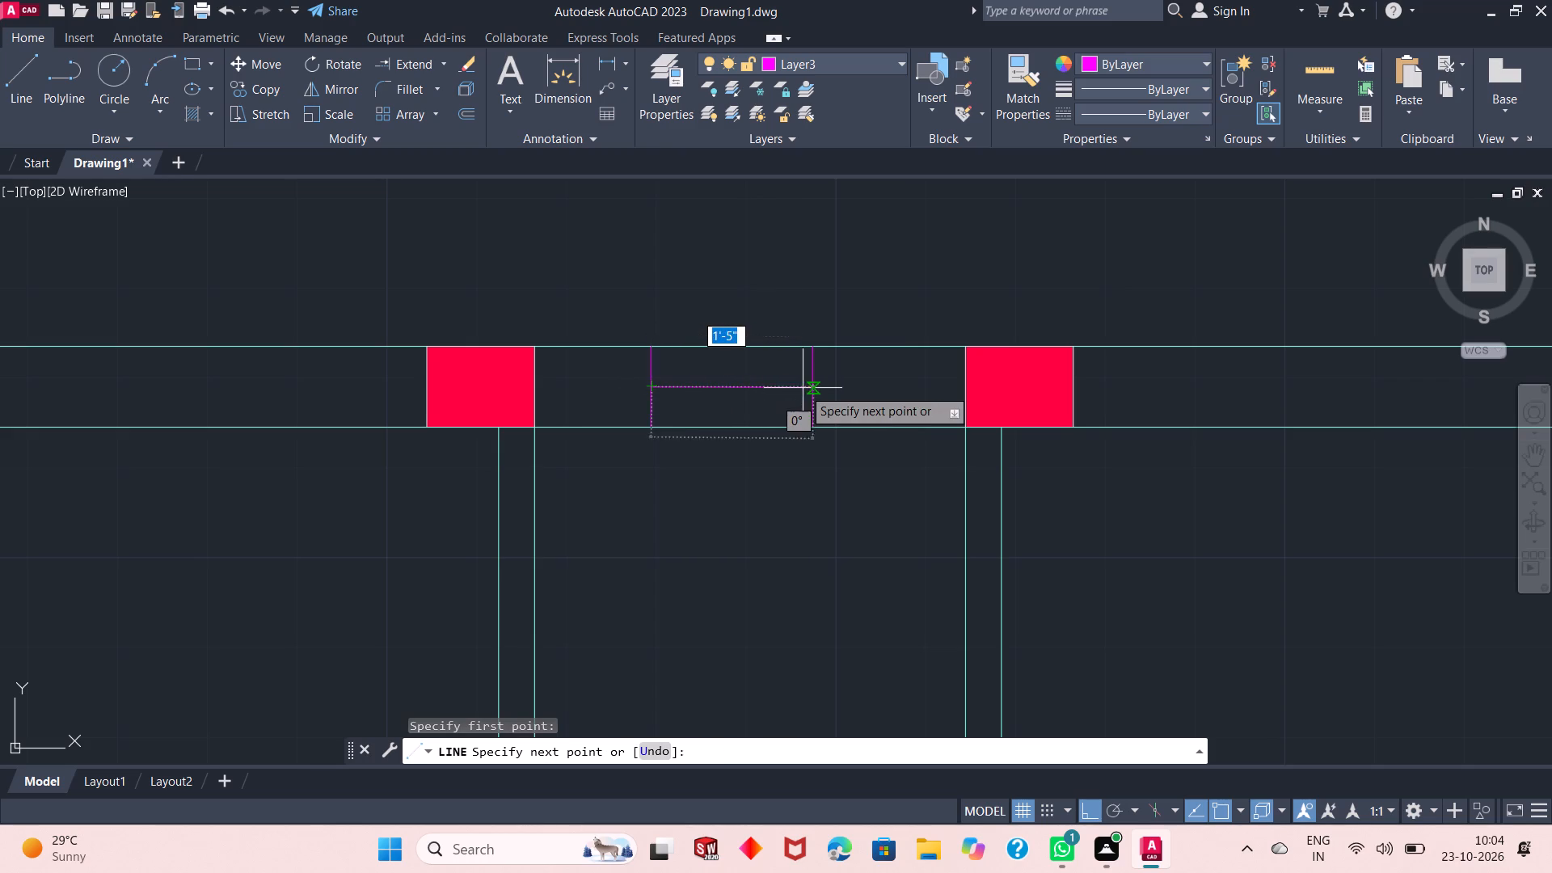
{"action": "left_click", "coordinate": [815, 388]}
{"action": "right_click", "coordinate": [837, 266]}
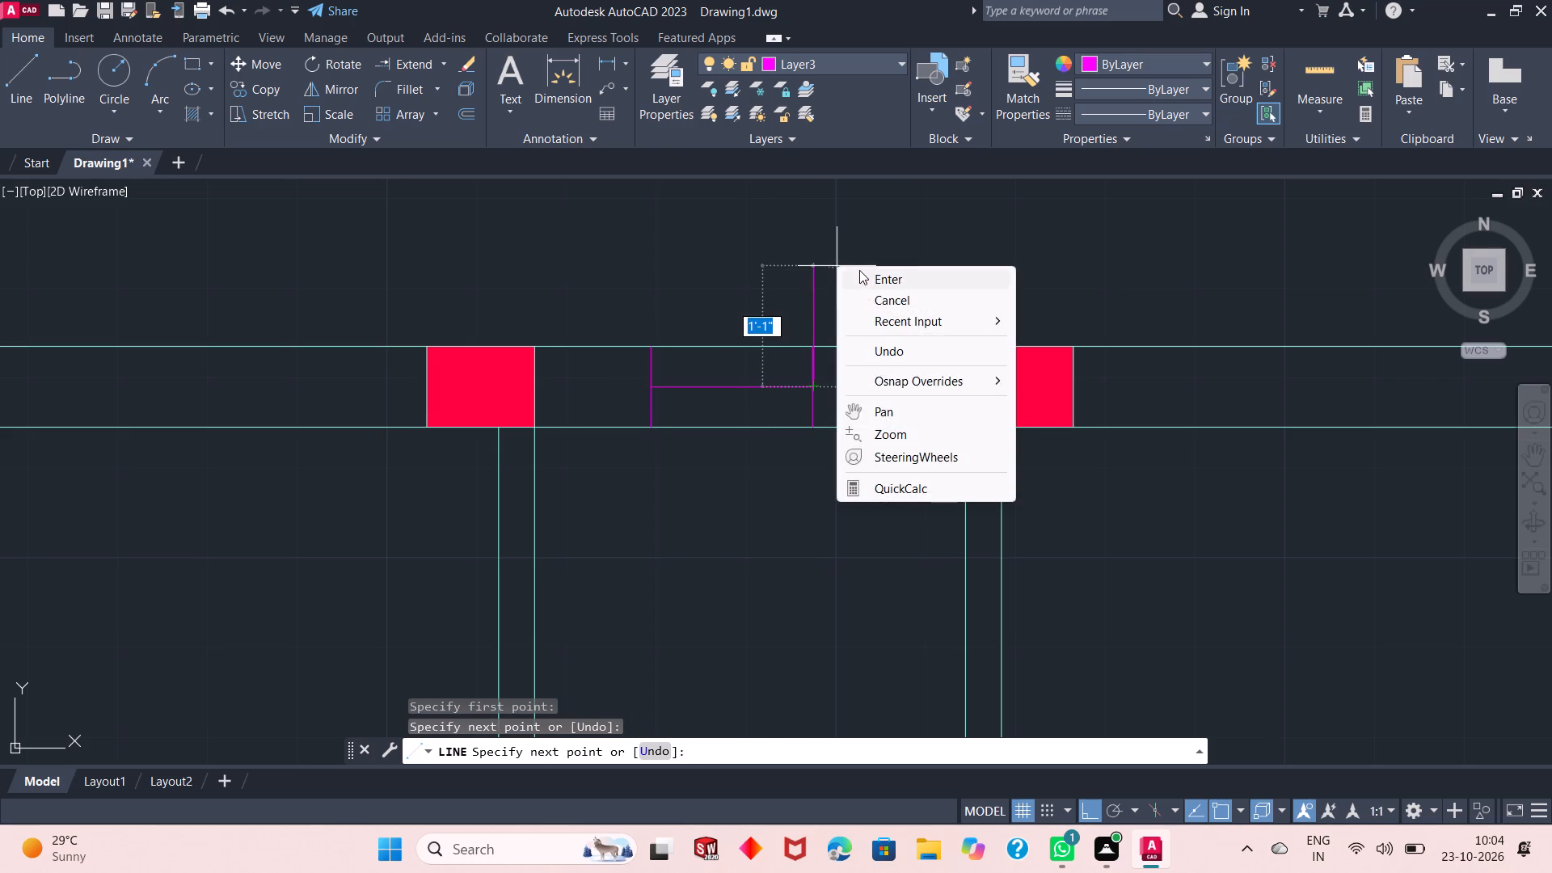
{"action": "left_click", "coordinate": [862, 273]}
Offset the centre line of the north wall opening 1" to the north and 1" to the south.
{"action": "left_click", "coordinate": [471, 121]}
{"action": "right_click", "coordinate": [601, 234]}
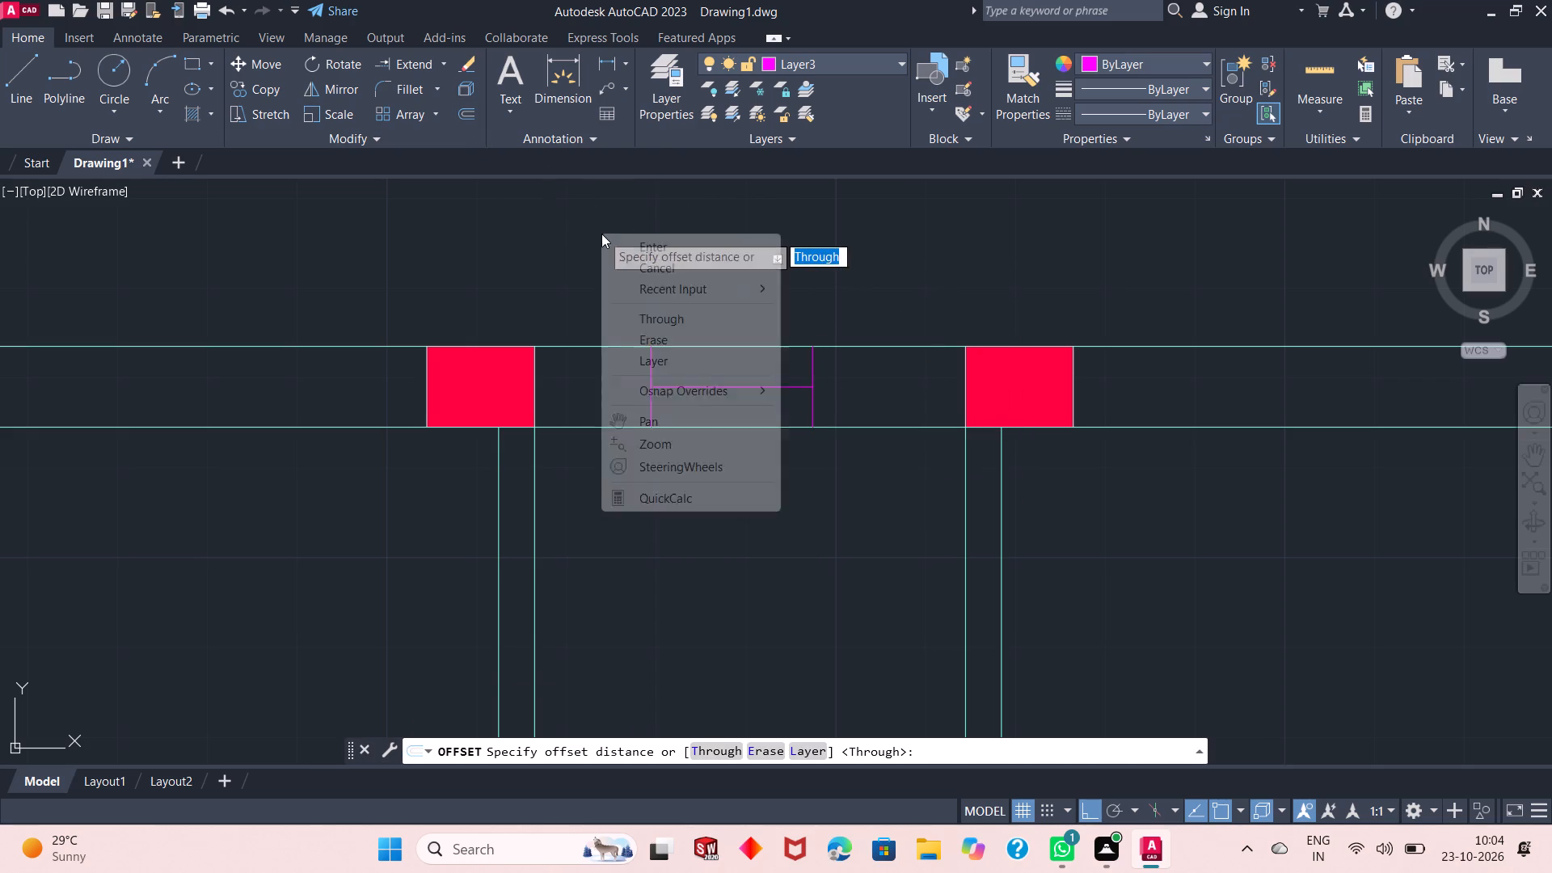
{"action": "left_click", "coordinate": [660, 253]}
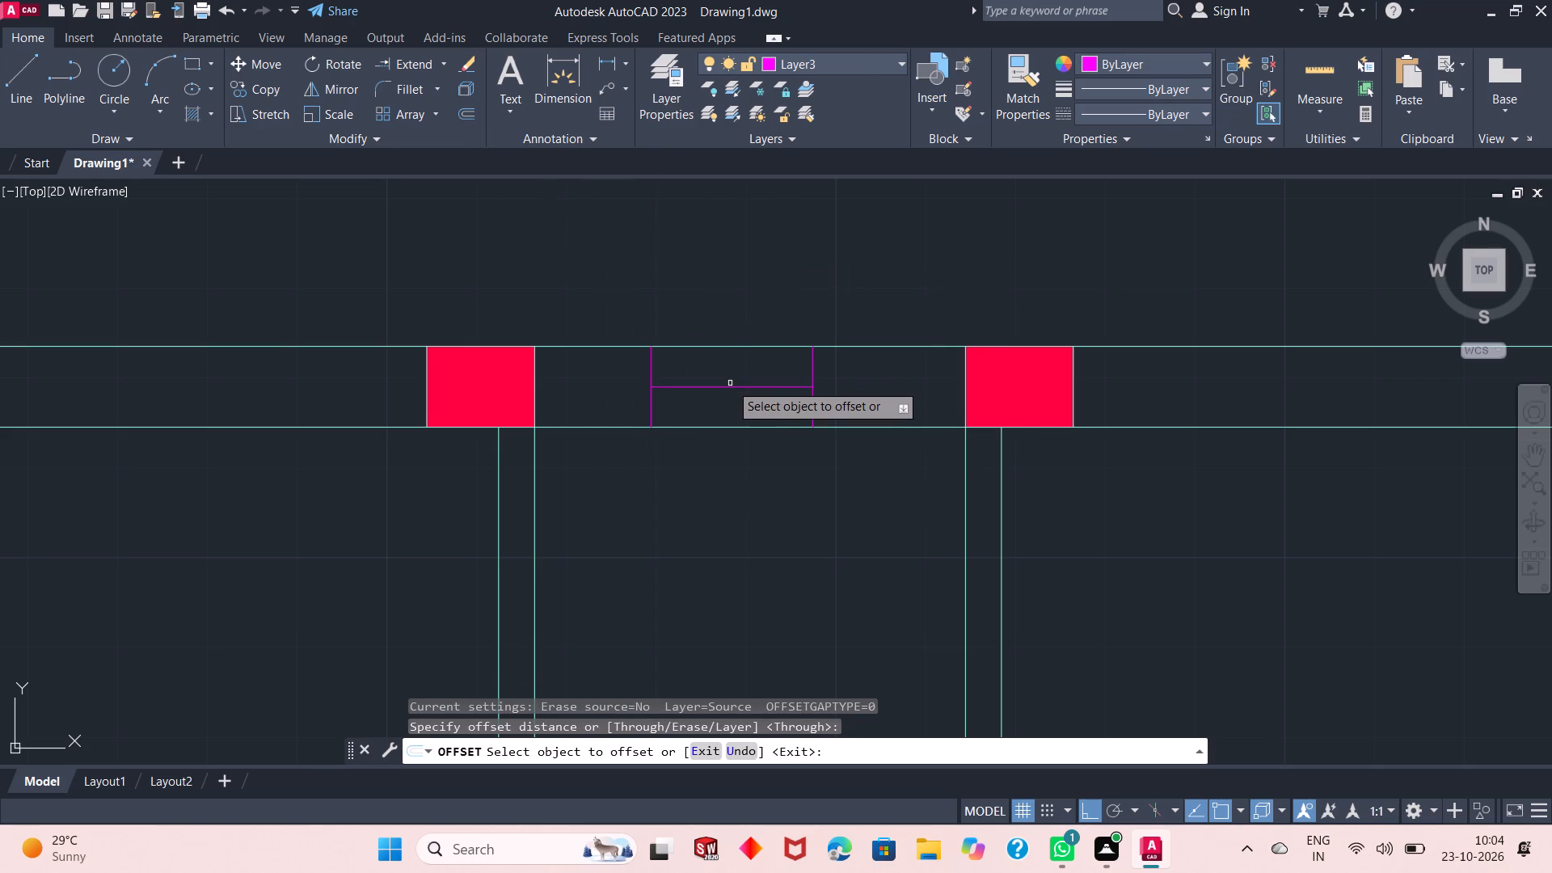
{"action": "left_click", "coordinate": [736, 385]}
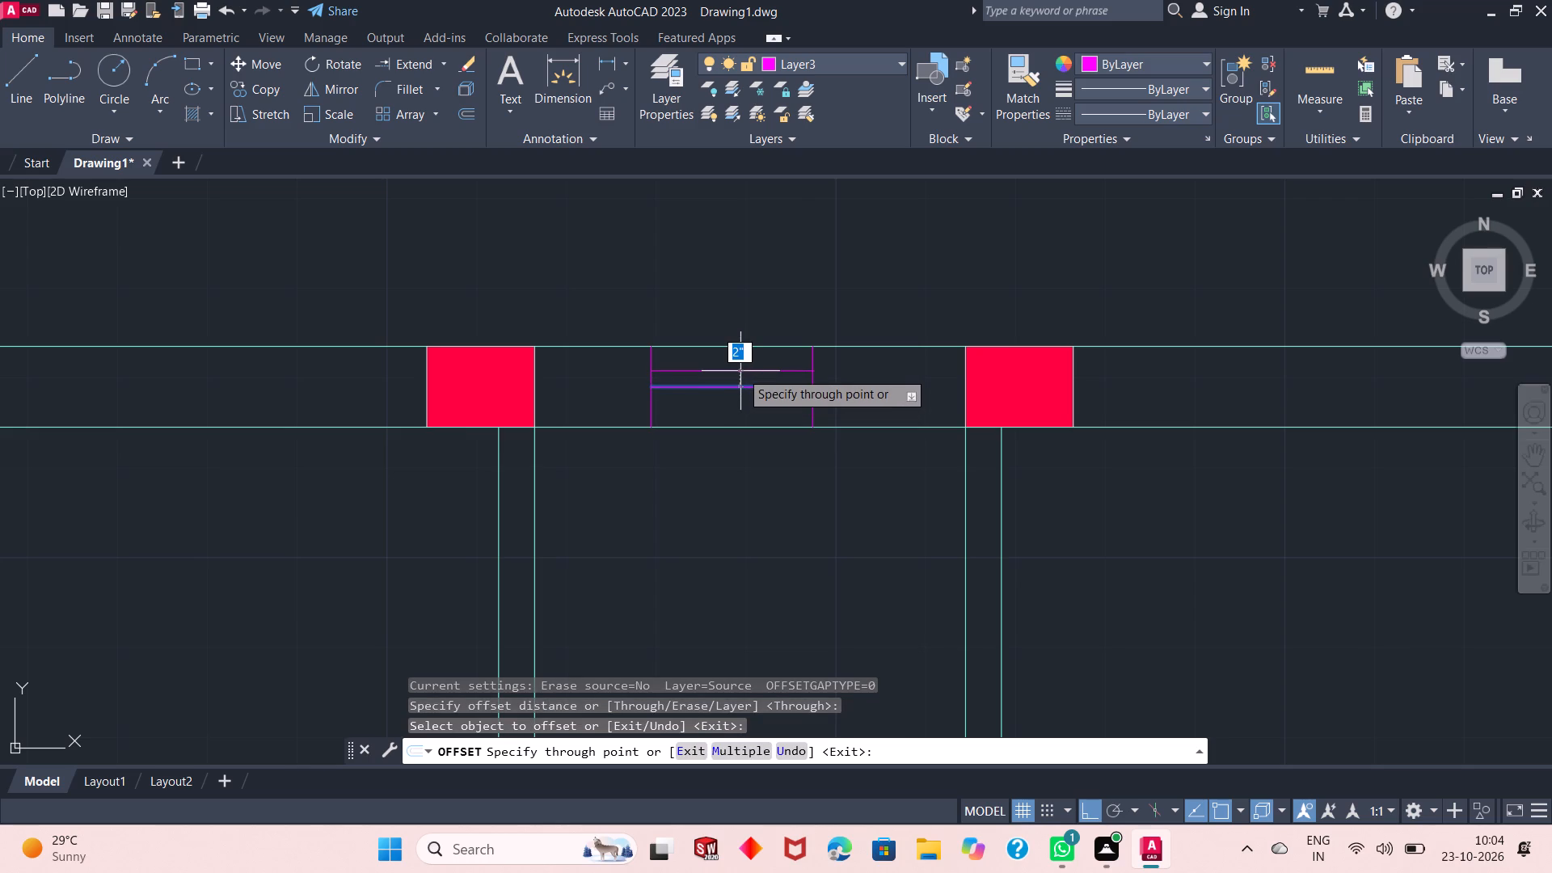
{"action": "key", "text": "1"}
{"action": "key", "text": "shift+quotedbl"}
{"action": "key", "text": "Return"}
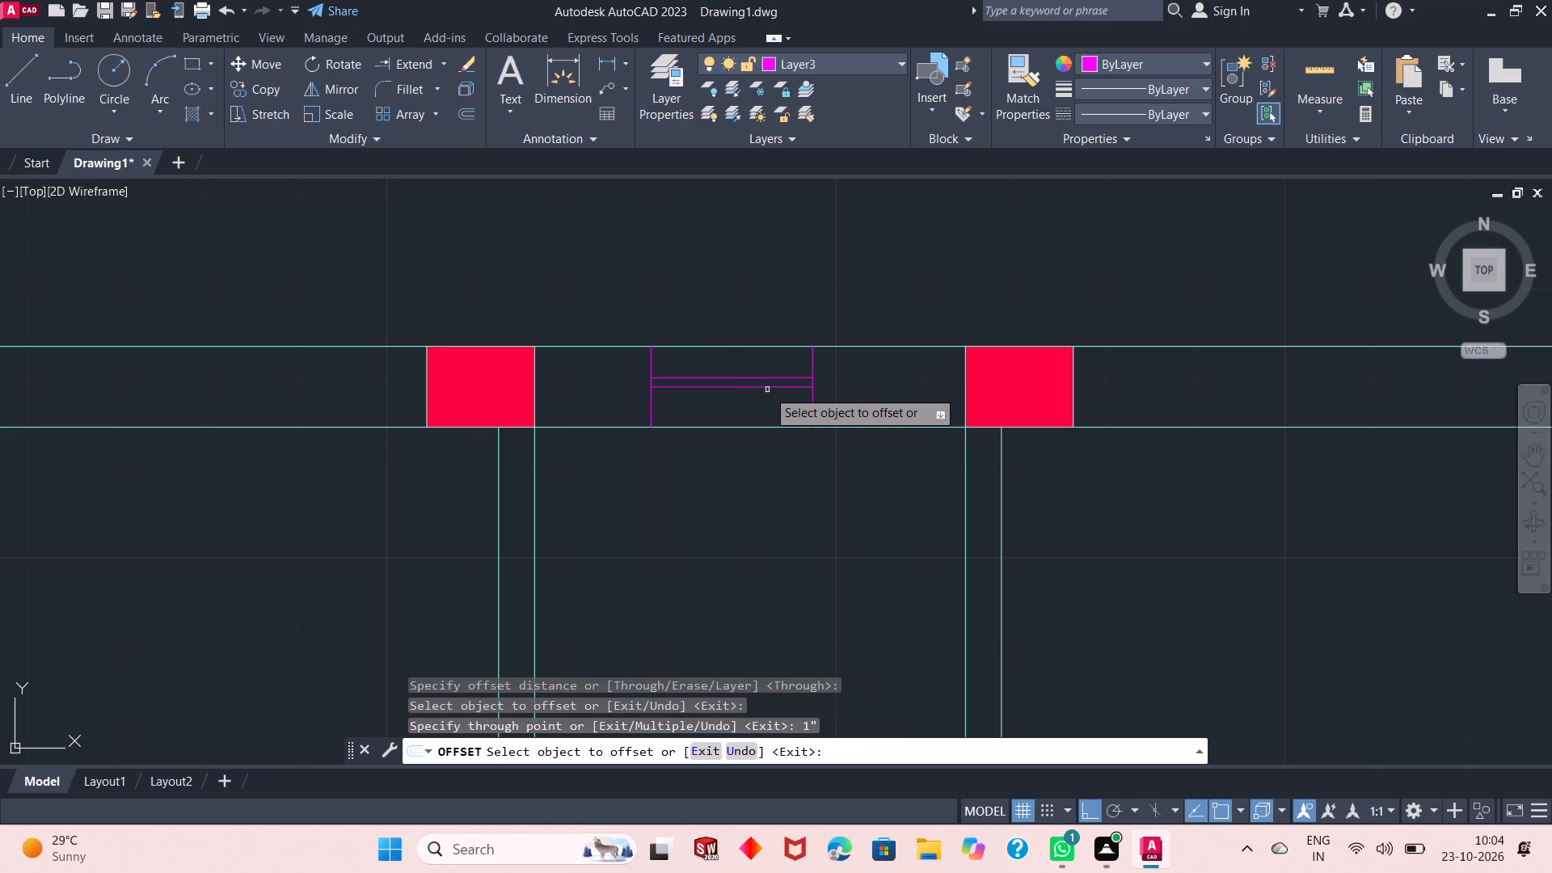
{"action": "left_click", "coordinate": [777, 386]}
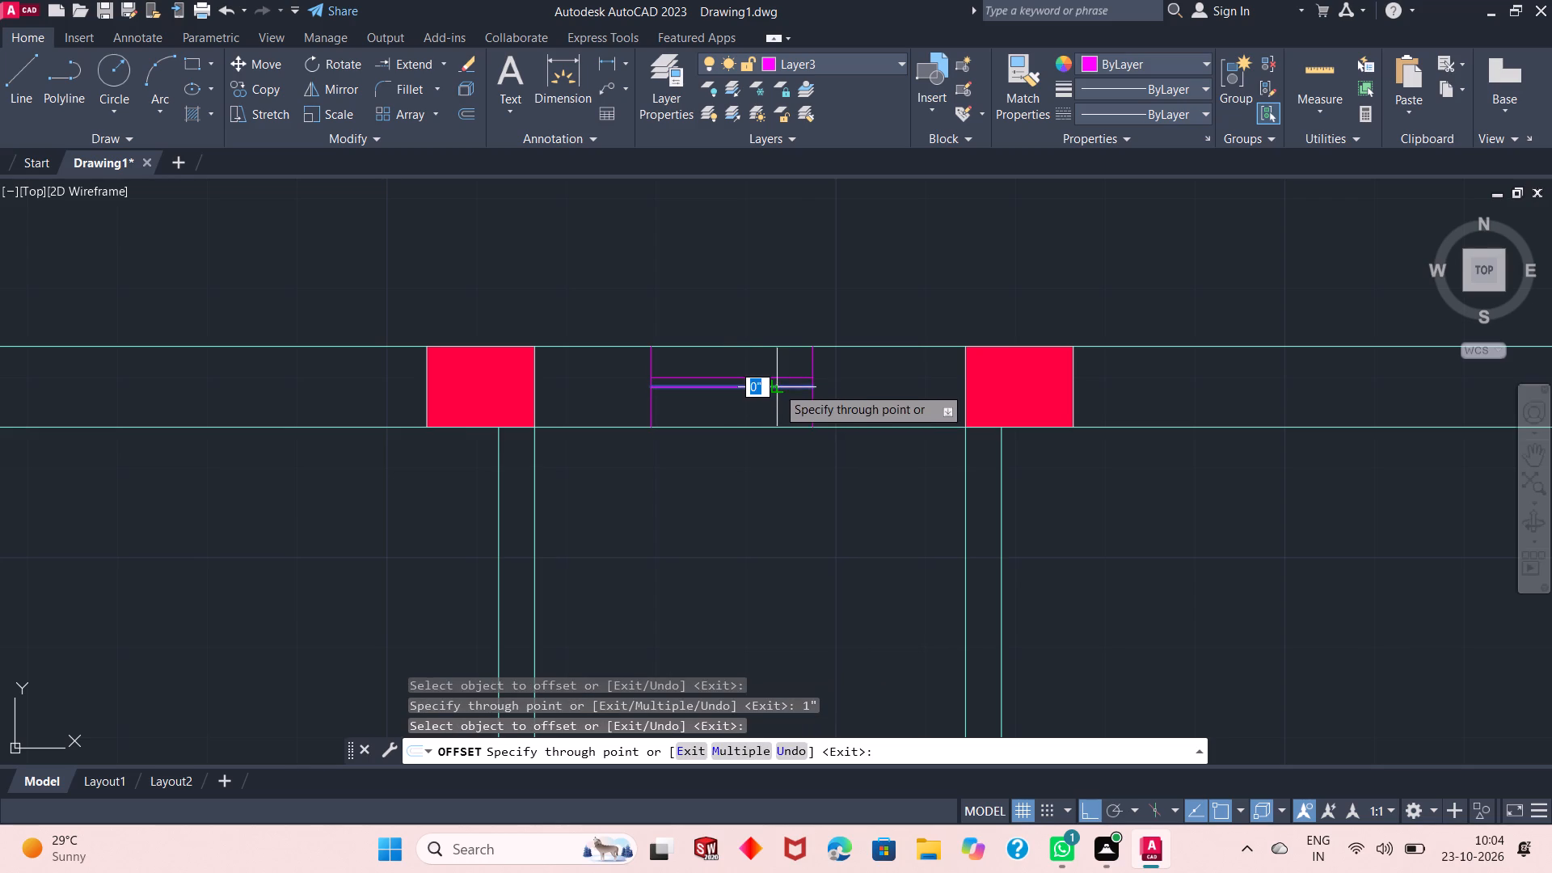
{"action": "type", "text": "1'5"}
{"action": "key", "text": "BackSpace"}
{"action": "type", "text": "6\""}
{"action": "key", "text": "BackSpace"}
{"action": "key", "text": "BackSpace"}
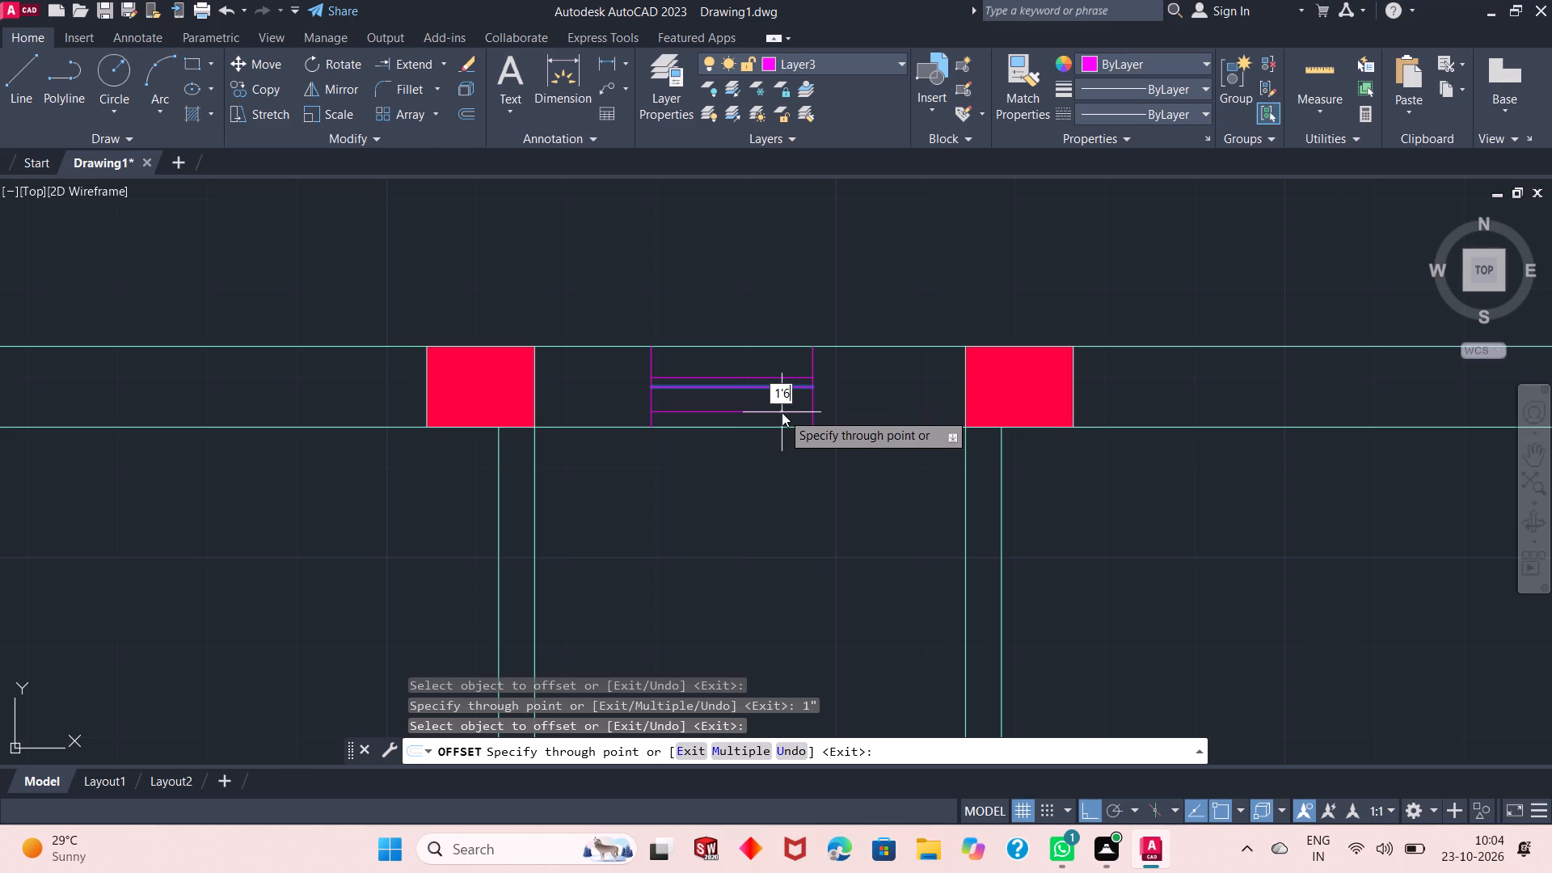
{"action": "key", "text": "BackSpace"}
{"action": "key", "text": "shift+quotedbl"}
{"action": "key", "text": "Return"}
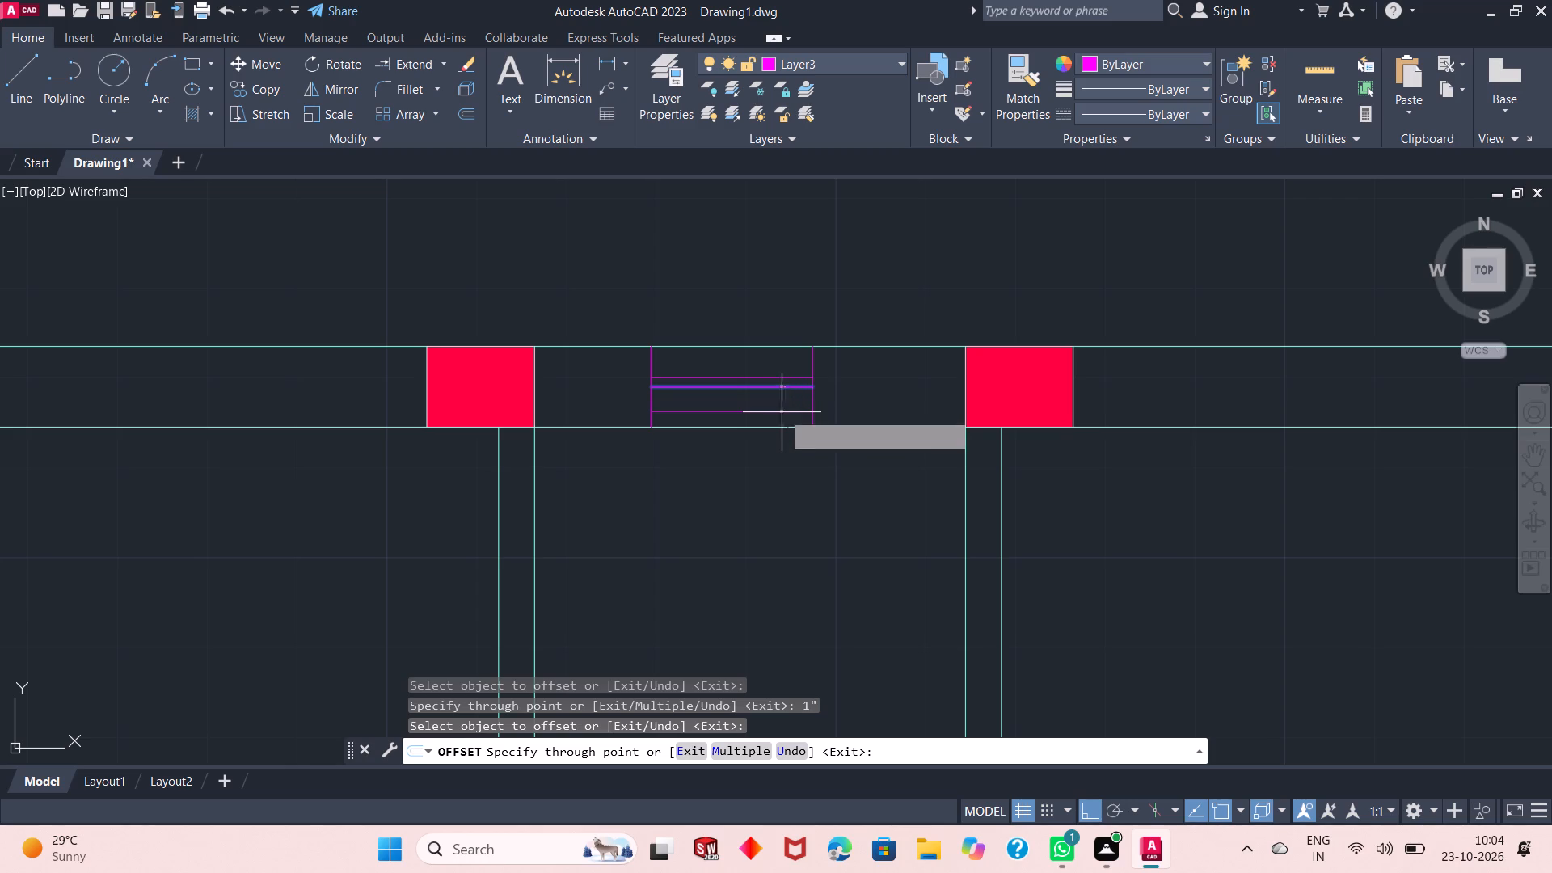
{"action": "scroll", "coordinate": [747, 382], "scroll_direction": "down", "scroll_amount": 2}
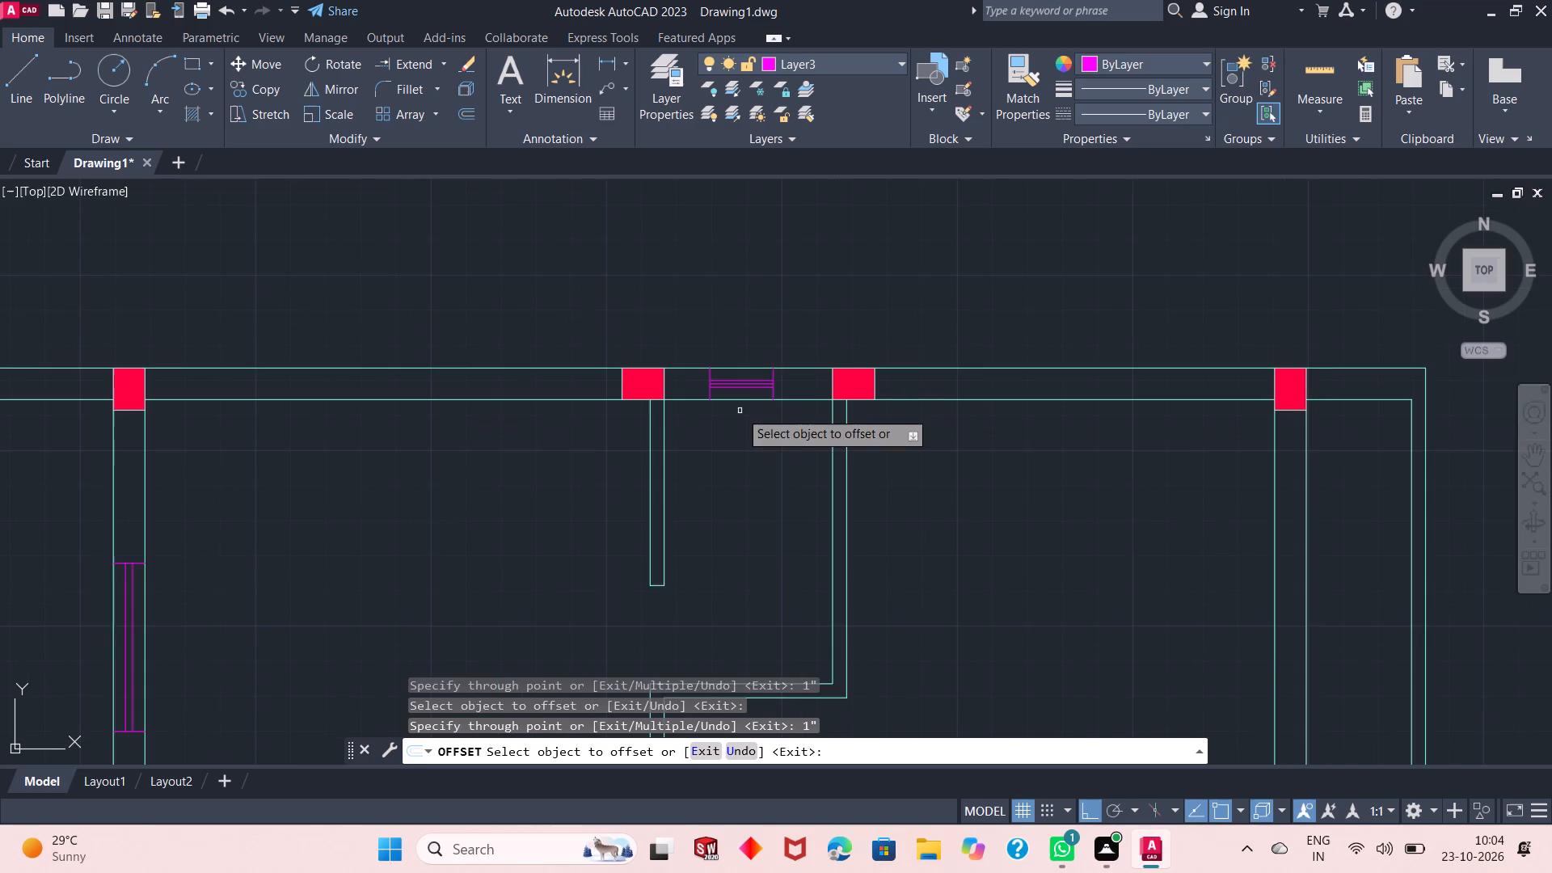
{"action": "scroll", "coordinate": [744, 392], "scroll_direction": "up", "scroll_amount": 3}
{"action": "right_click", "coordinate": [642, 163]}
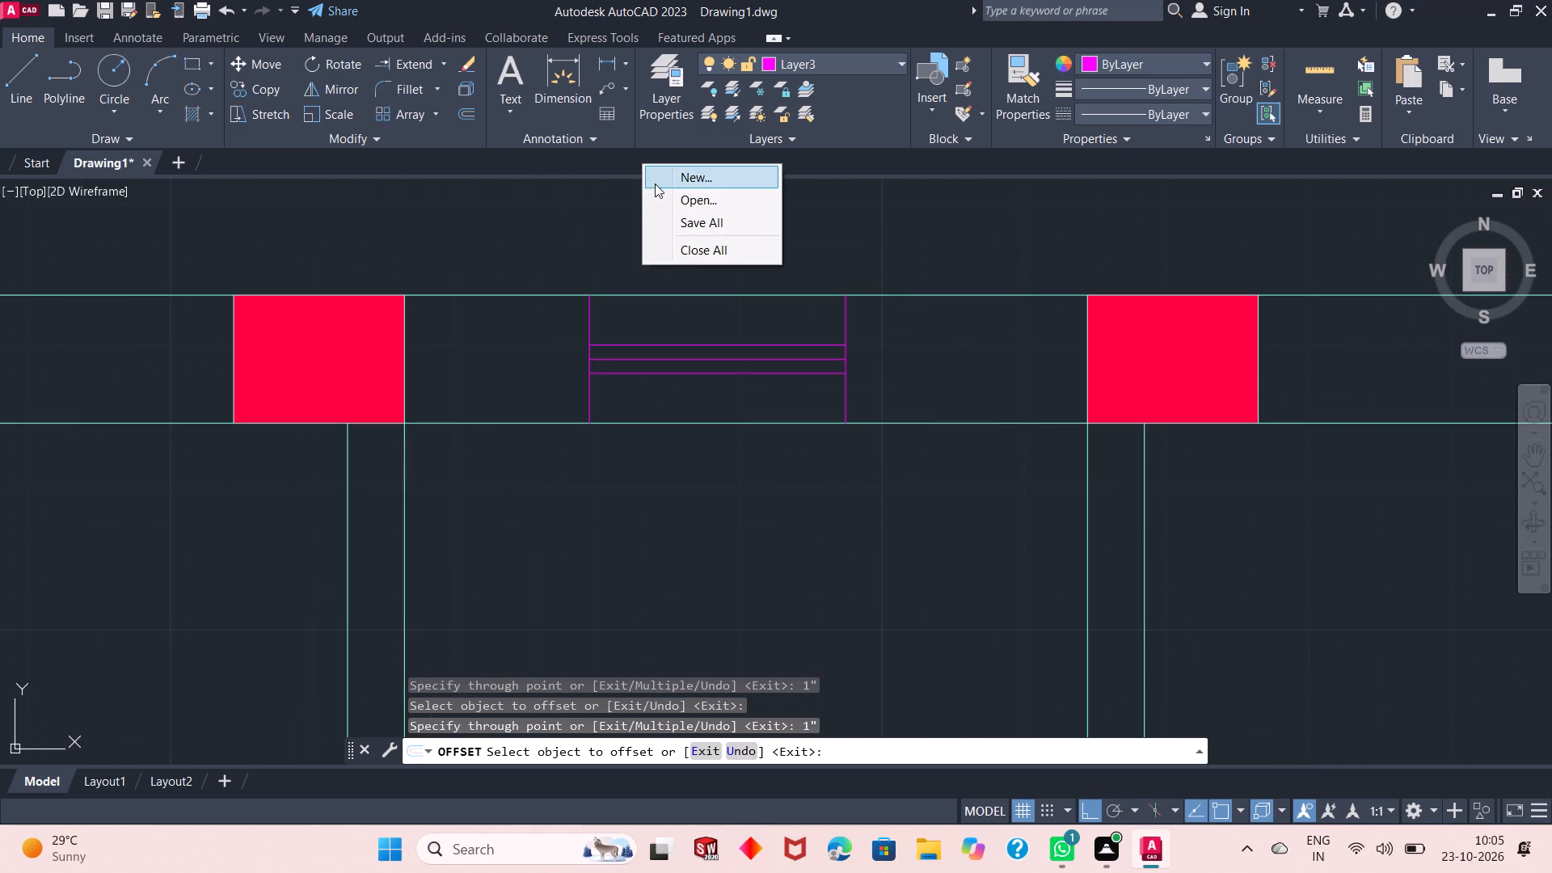
{"action": "left_click", "coordinate": [629, 217]}
{"action": "right_click", "coordinate": [629, 217]}
{"action": "left_click", "coordinate": [690, 221]}
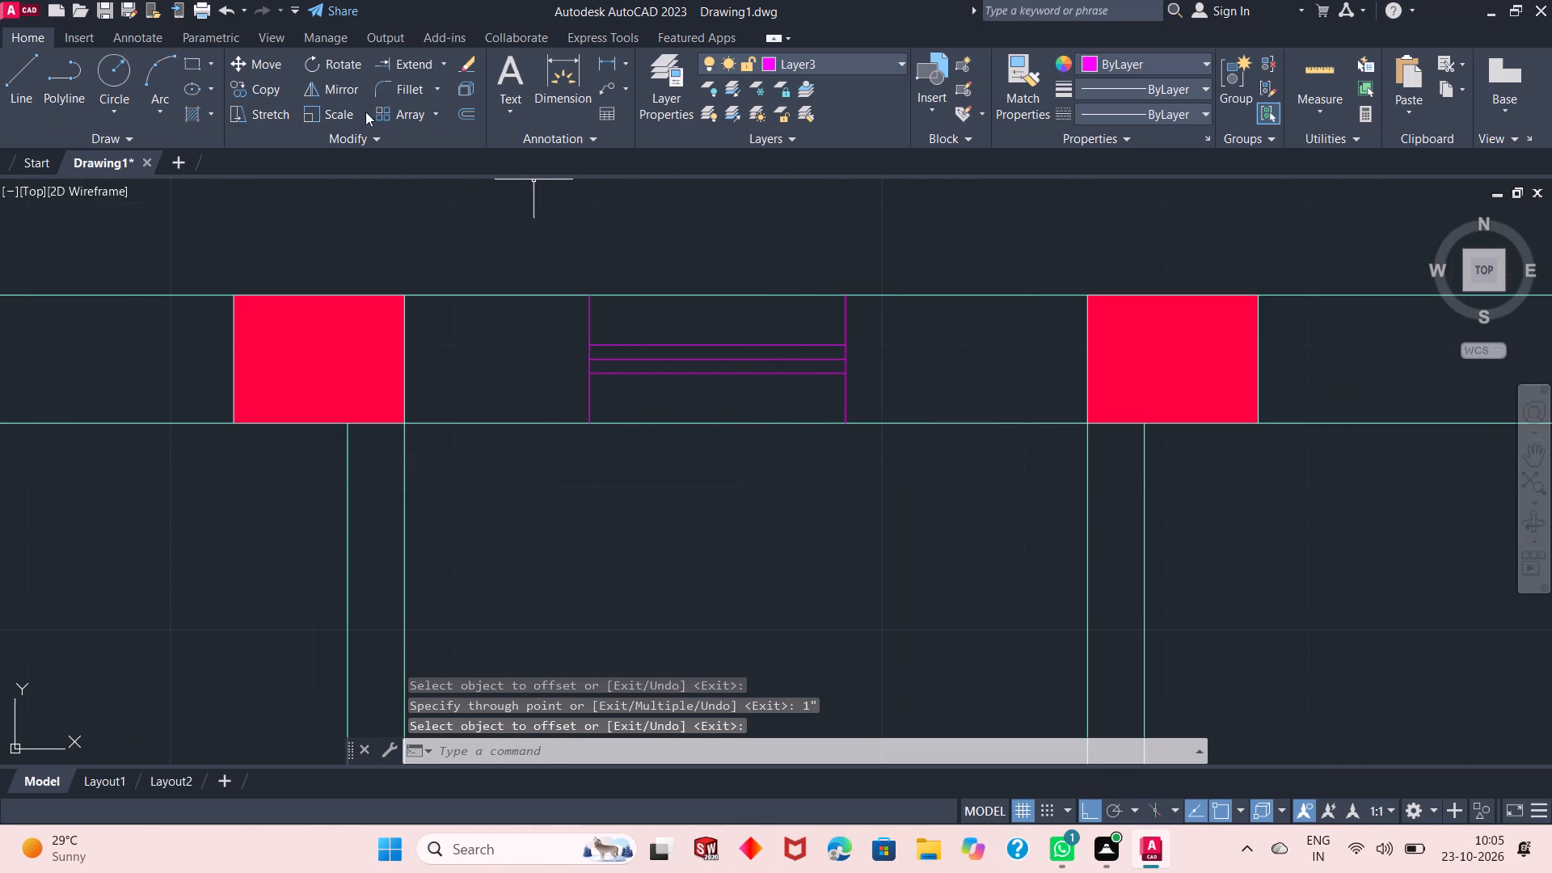
Erase the original centre line between the two offset lines in the north wall opening.
{"action": "left_click", "coordinate": [761, 358]}
{"action": "right_click", "coordinate": [704, 200]}
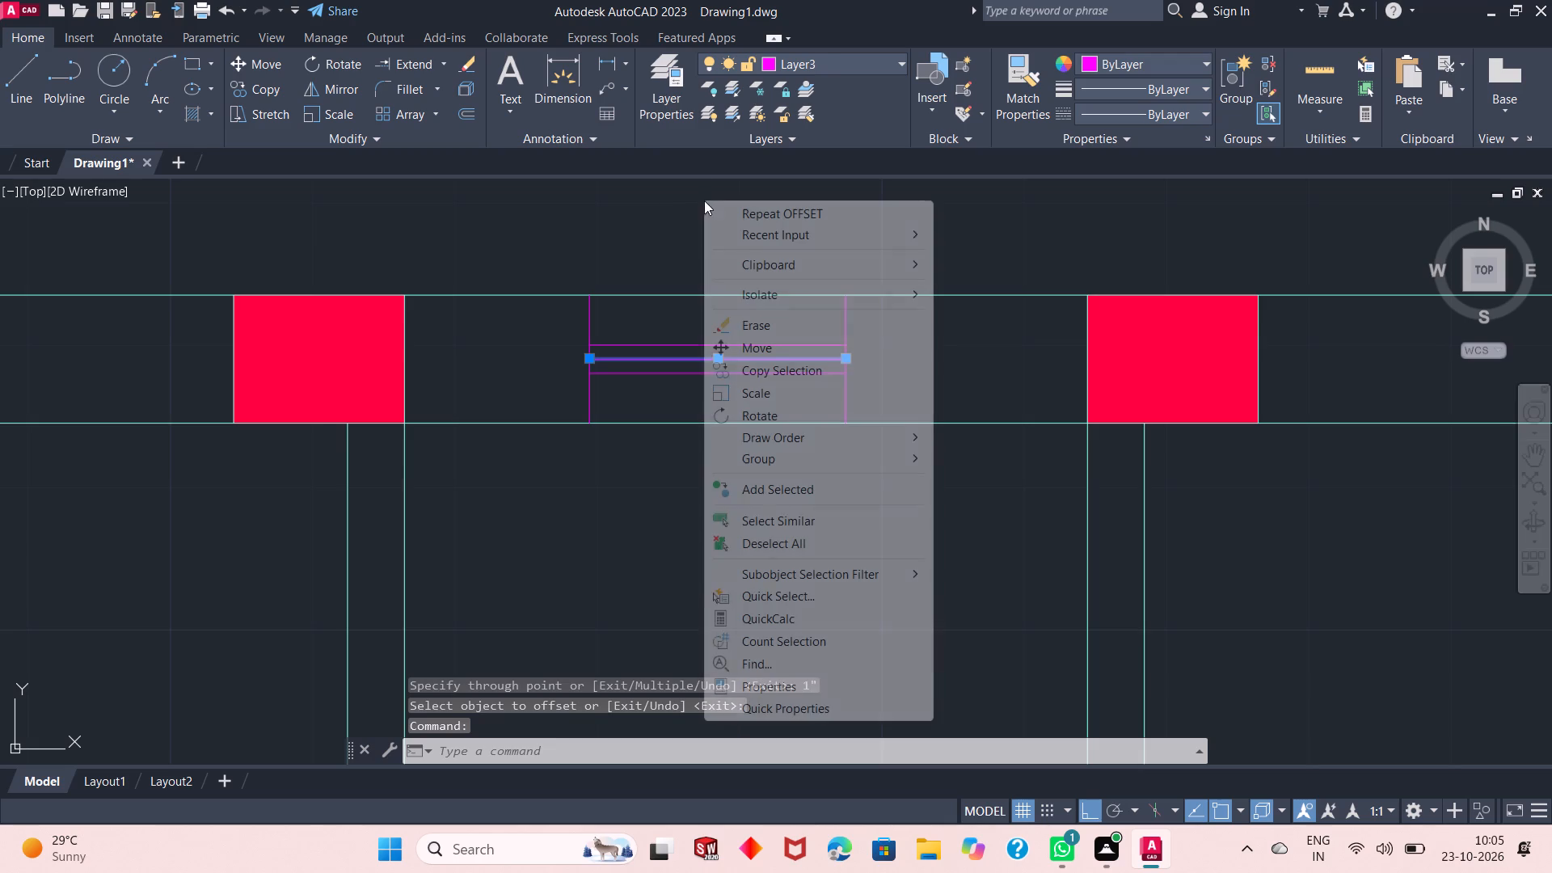
{"action": "left_click", "coordinate": [797, 325]}
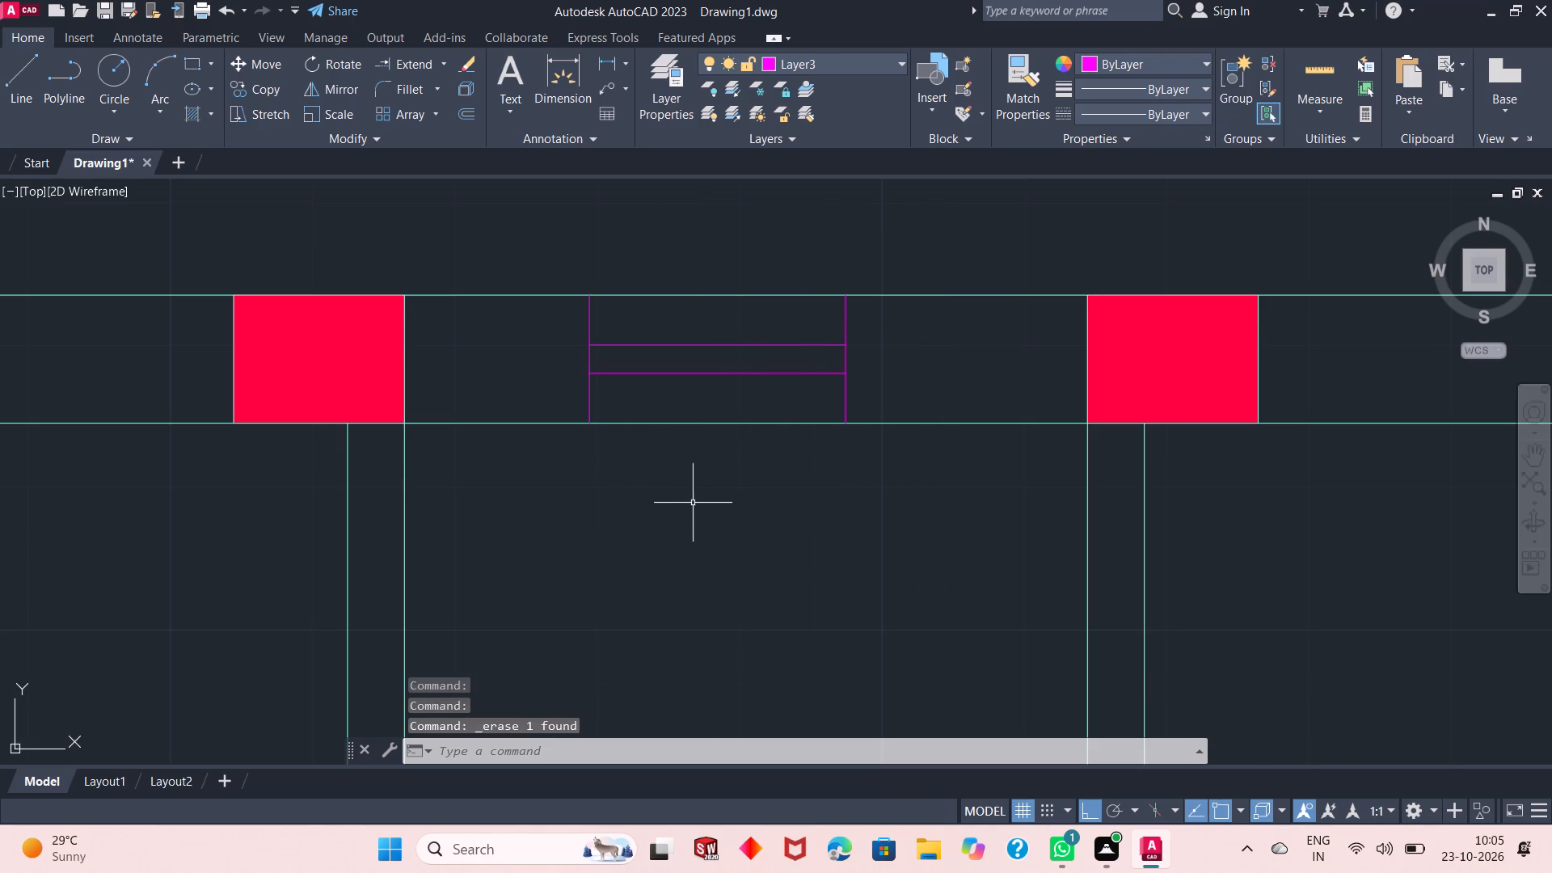
Copy the four-line north wall window to the clipboard and paste it inside the small west room below the window bedroom.
{"action": "scroll", "coordinate": [688, 496], "scroll_direction": "down", "scroll_amount": 3}
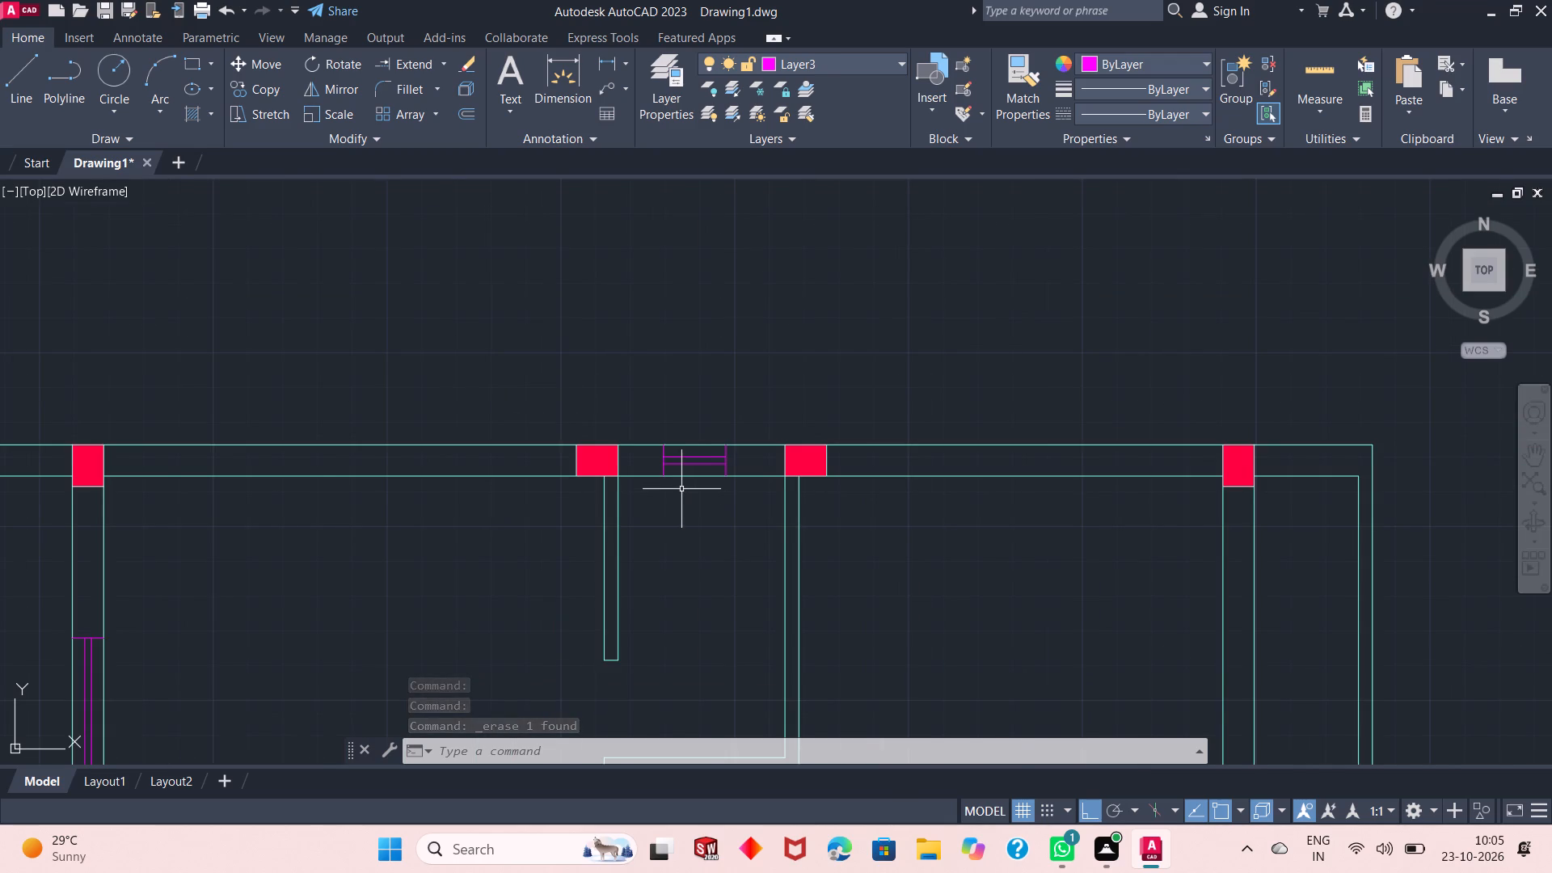
{"action": "scroll", "coordinate": [684, 465], "scroll_direction": "down", "scroll_amount": 1}
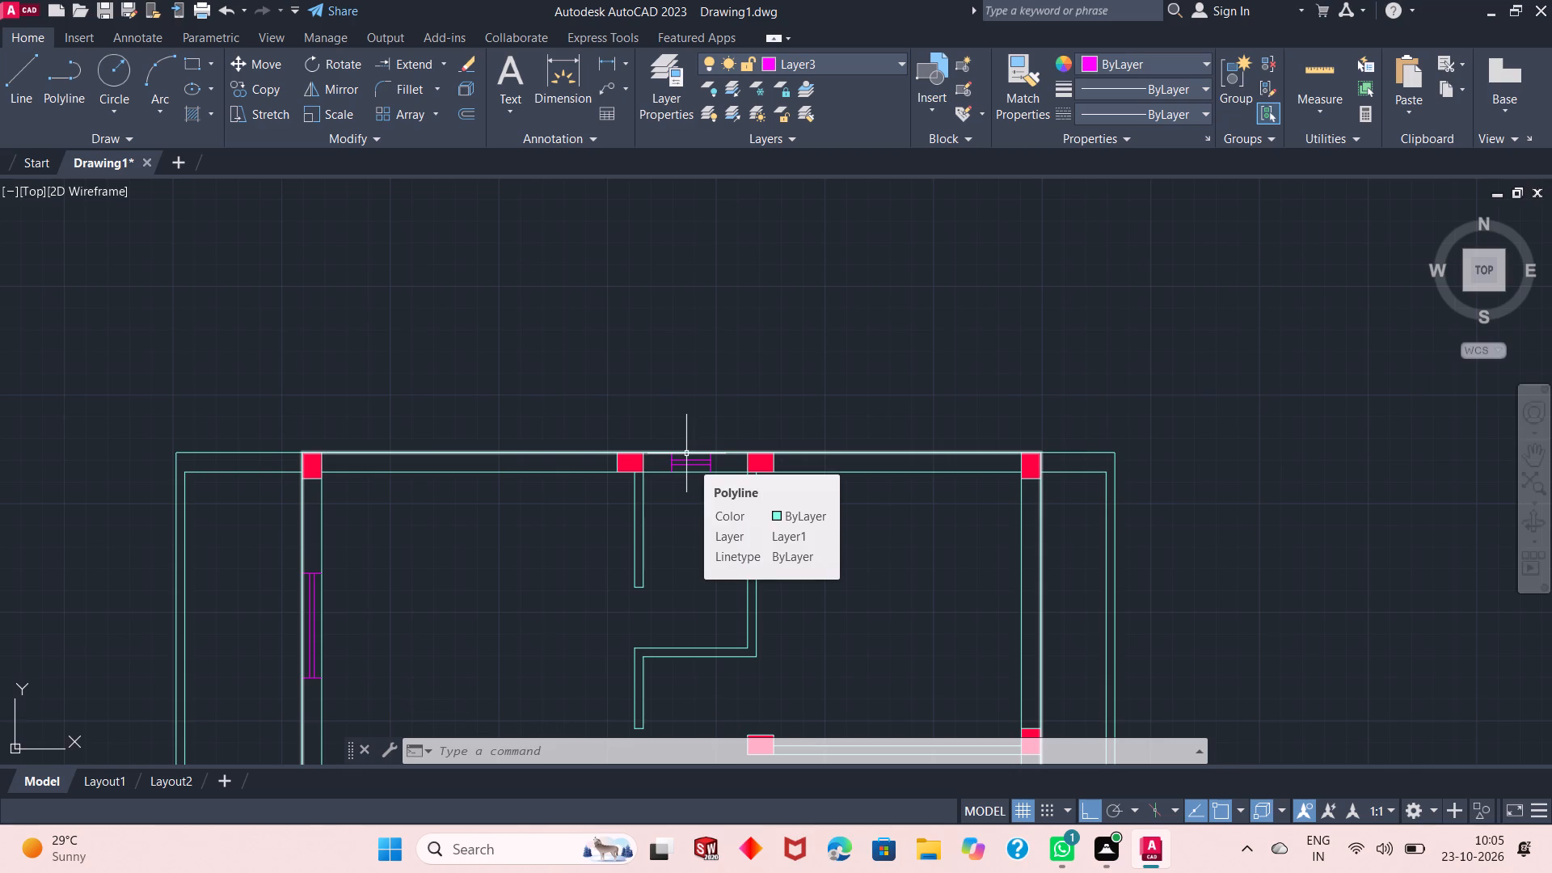
{"action": "scroll", "coordinate": [703, 400], "scroll_direction": "down", "scroll_amount": 1}
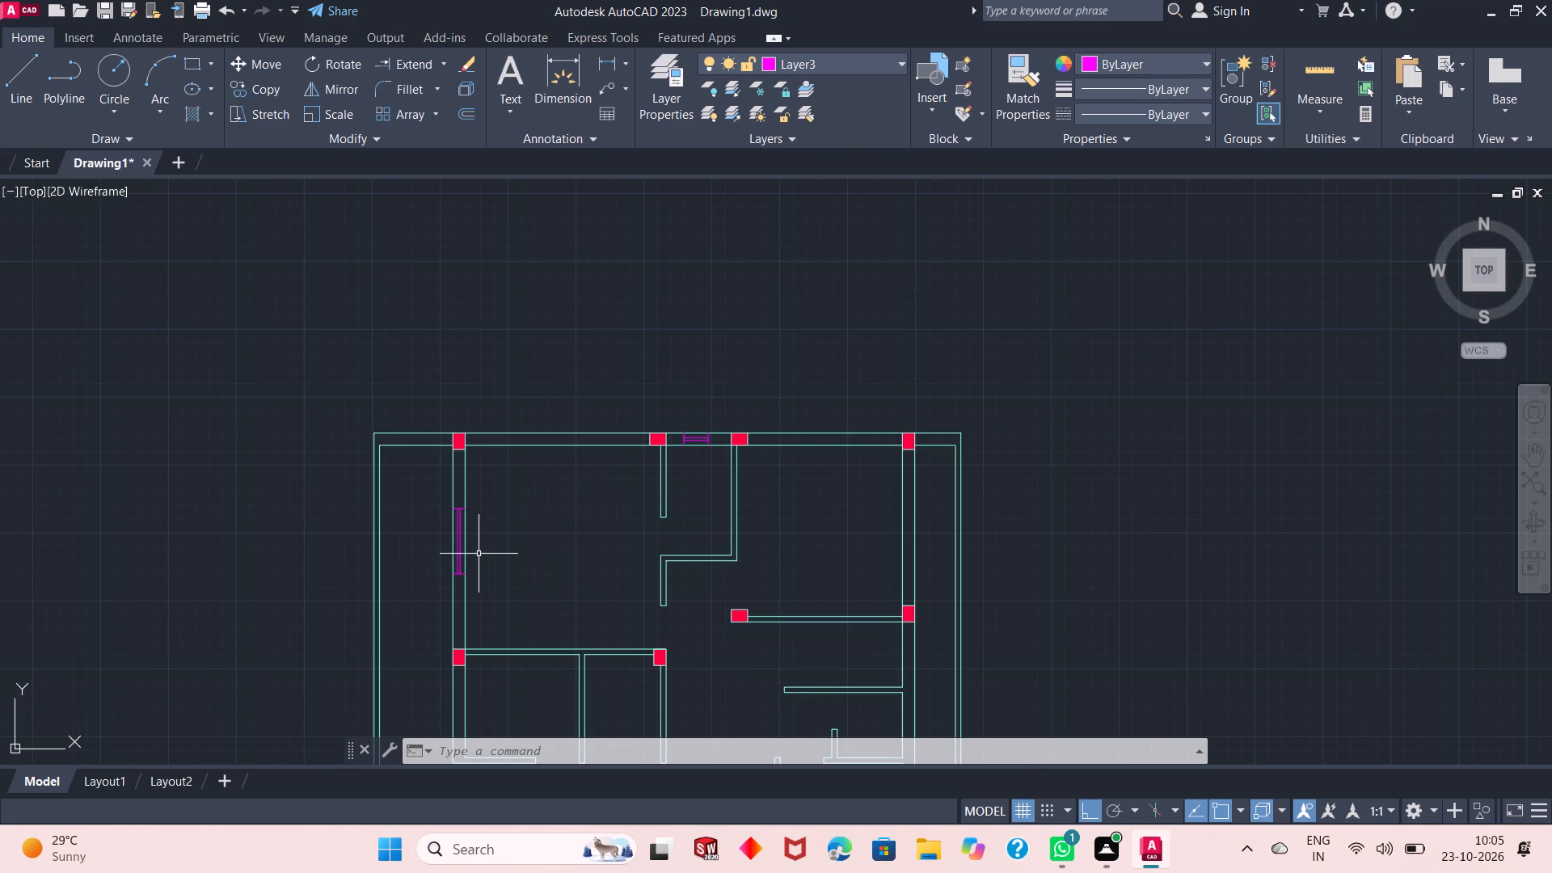
{"action": "scroll", "coordinate": [674, 450], "scroll_direction": "up", "scroll_amount": 3}
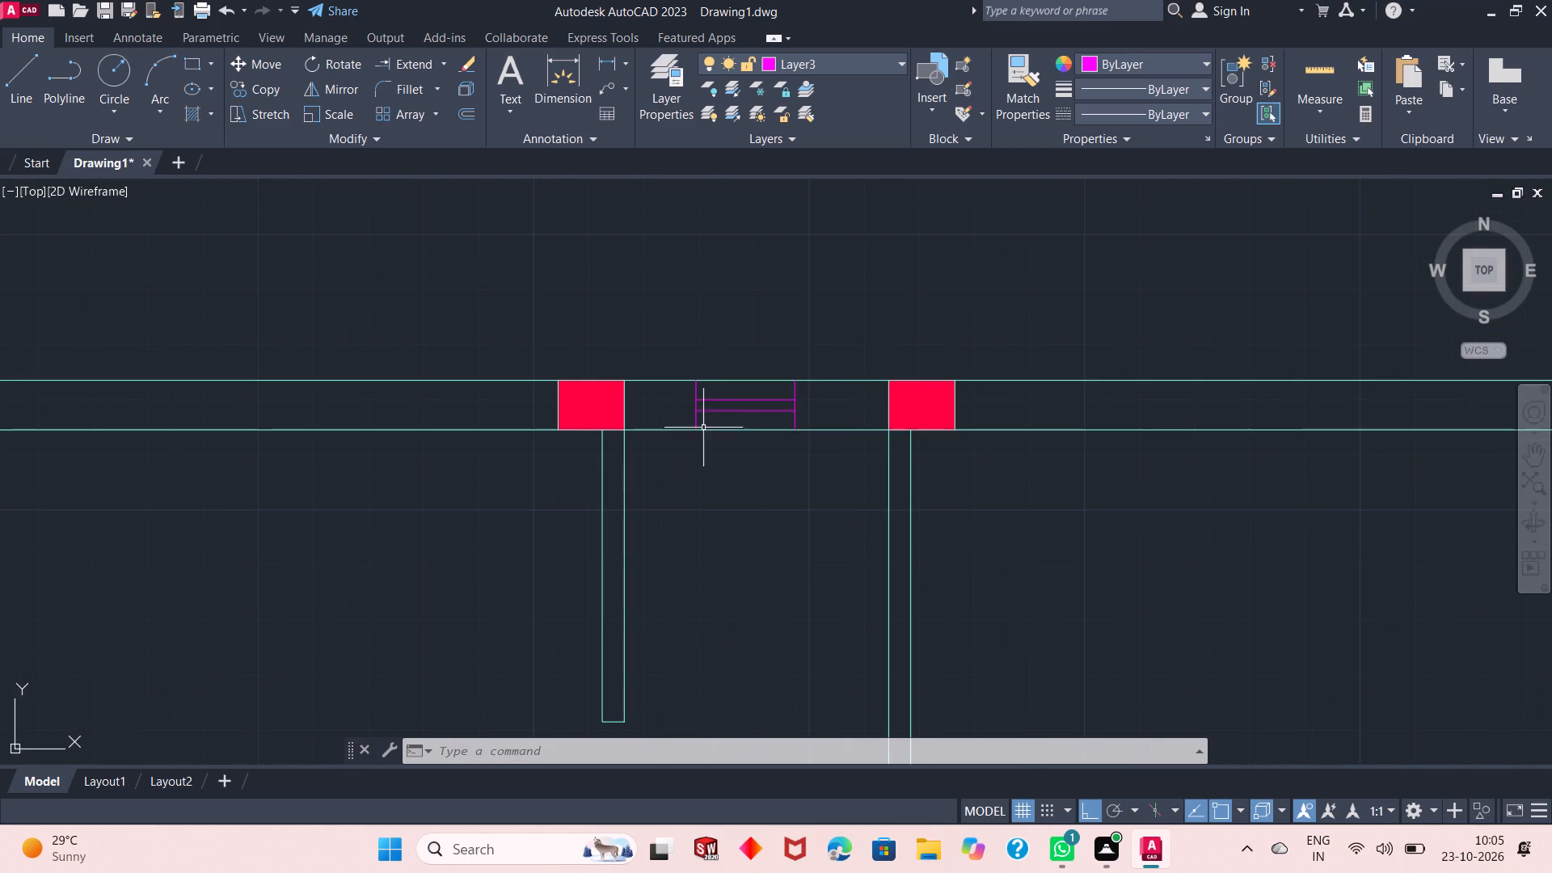
{"action": "left_click", "coordinate": [808, 389]}
{"action": "left_click", "coordinate": [654, 425]}
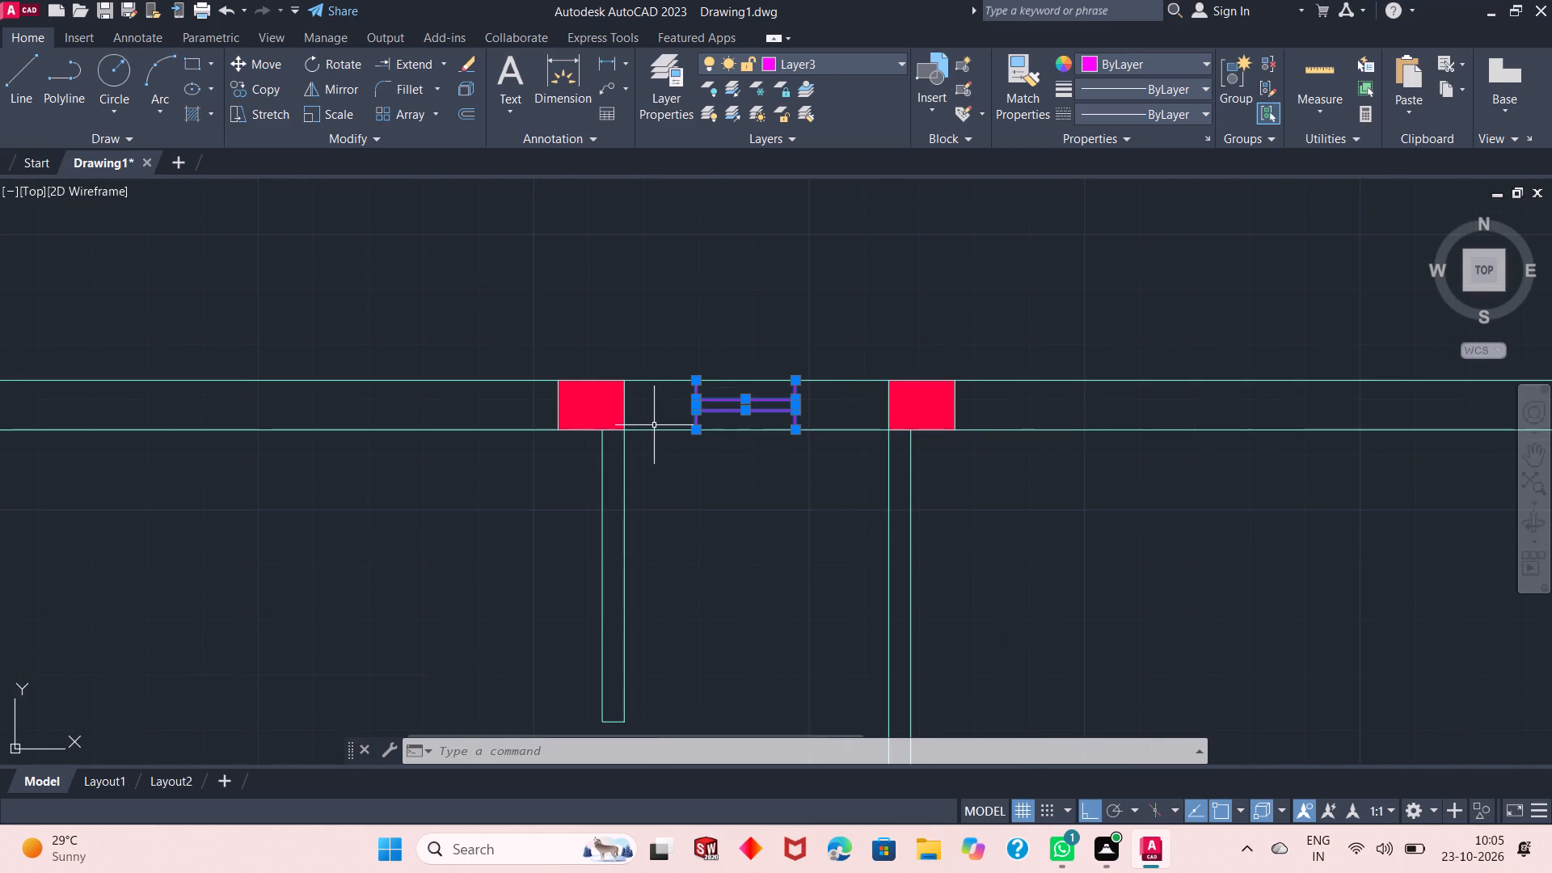
{"action": "key", "text": "ctrl+c"}
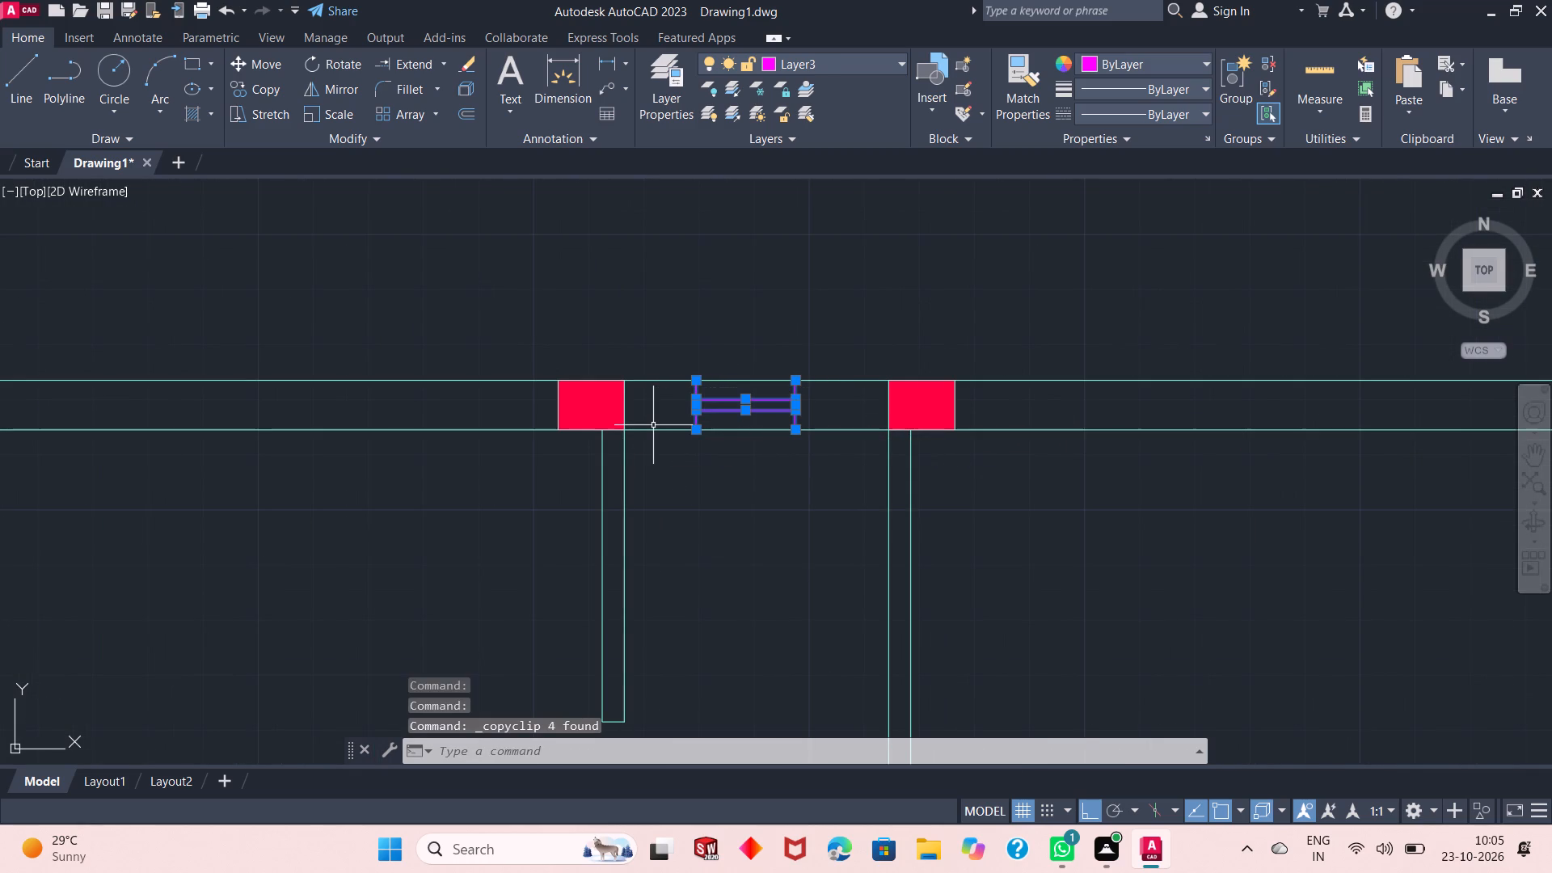
{"action": "scroll", "coordinate": [496, 358], "scroll_direction": "down", "scroll_amount": 2}
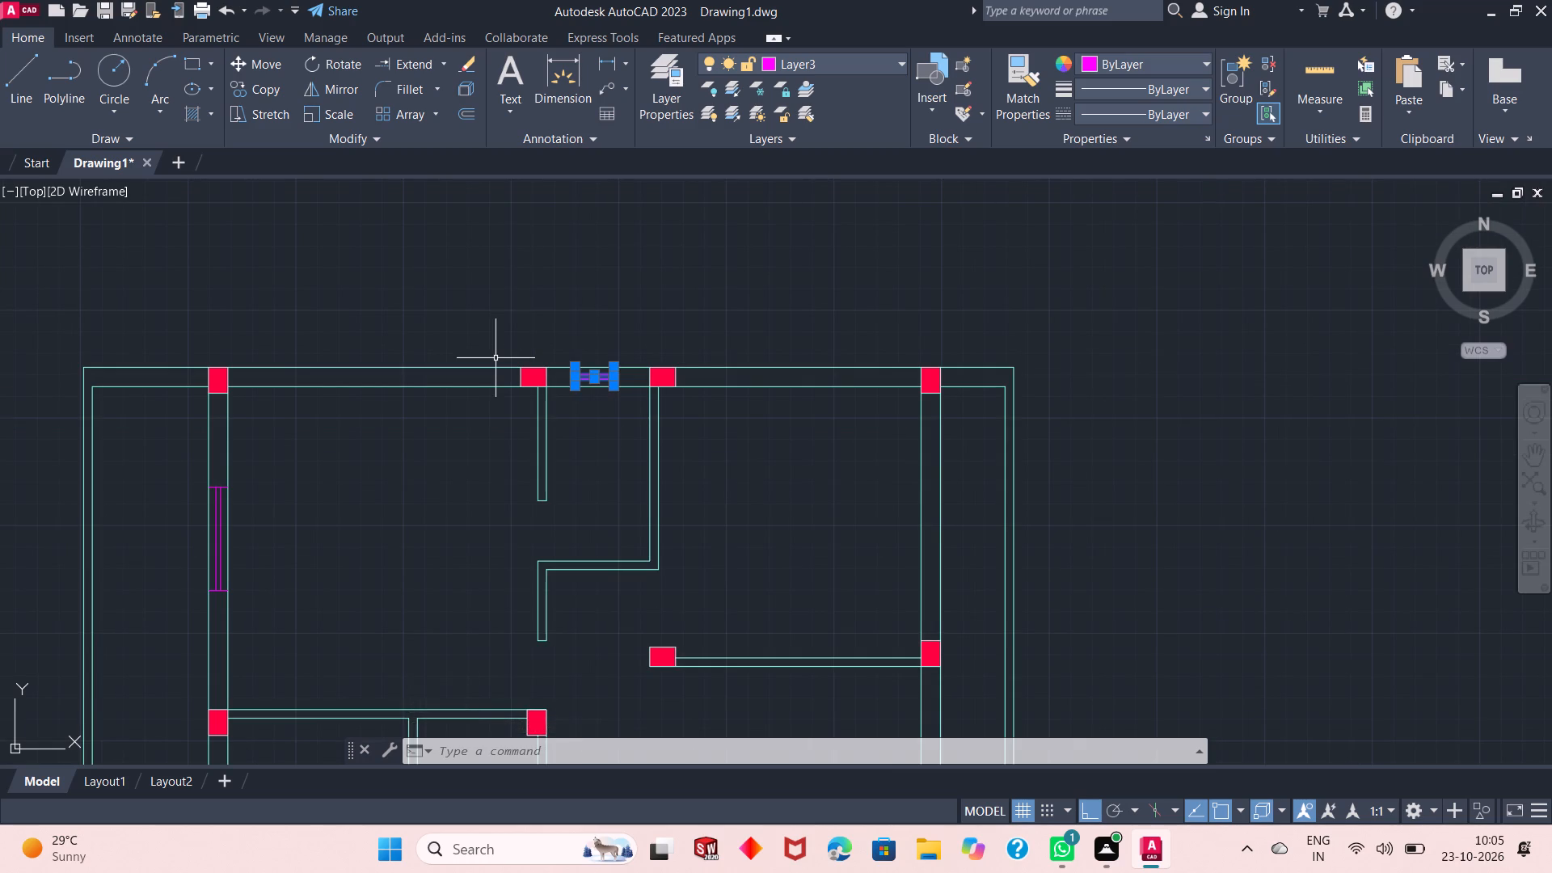
{"action": "scroll", "coordinate": [538, 384], "scroll_direction": "down", "scroll_amount": 2}
{"action": "scroll", "coordinate": [491, 521], "scroll_direction": "up", "scroll_amount": 2}
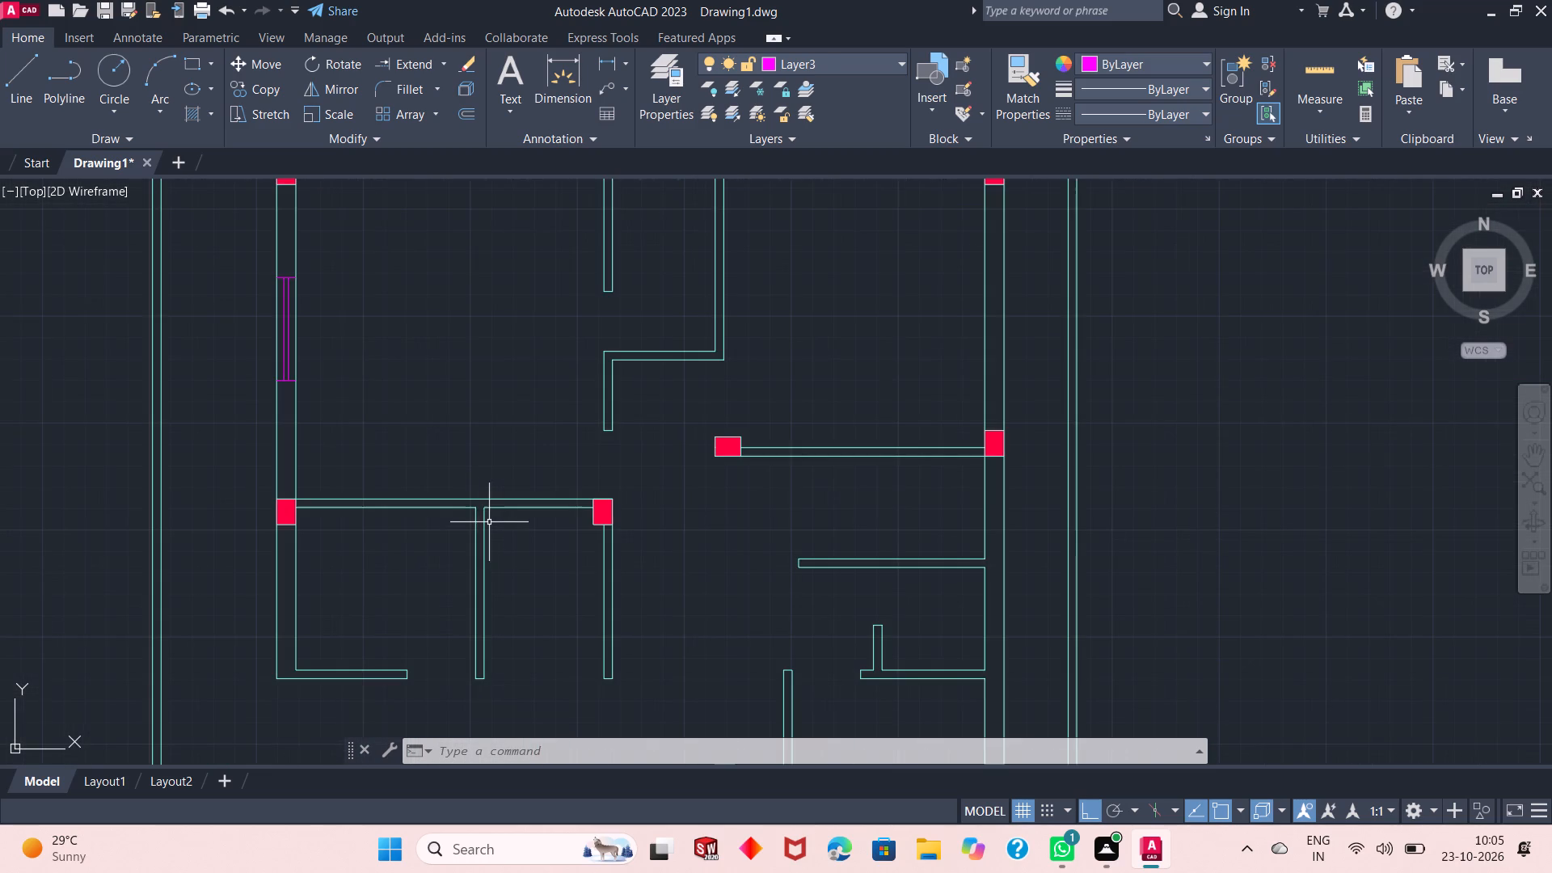
{"action": "scroll", "coordinate": [466, 479], "scroll_direction": "down", "scroll_amount": 1}
{"action": "key", "text": "ctrl+v"}
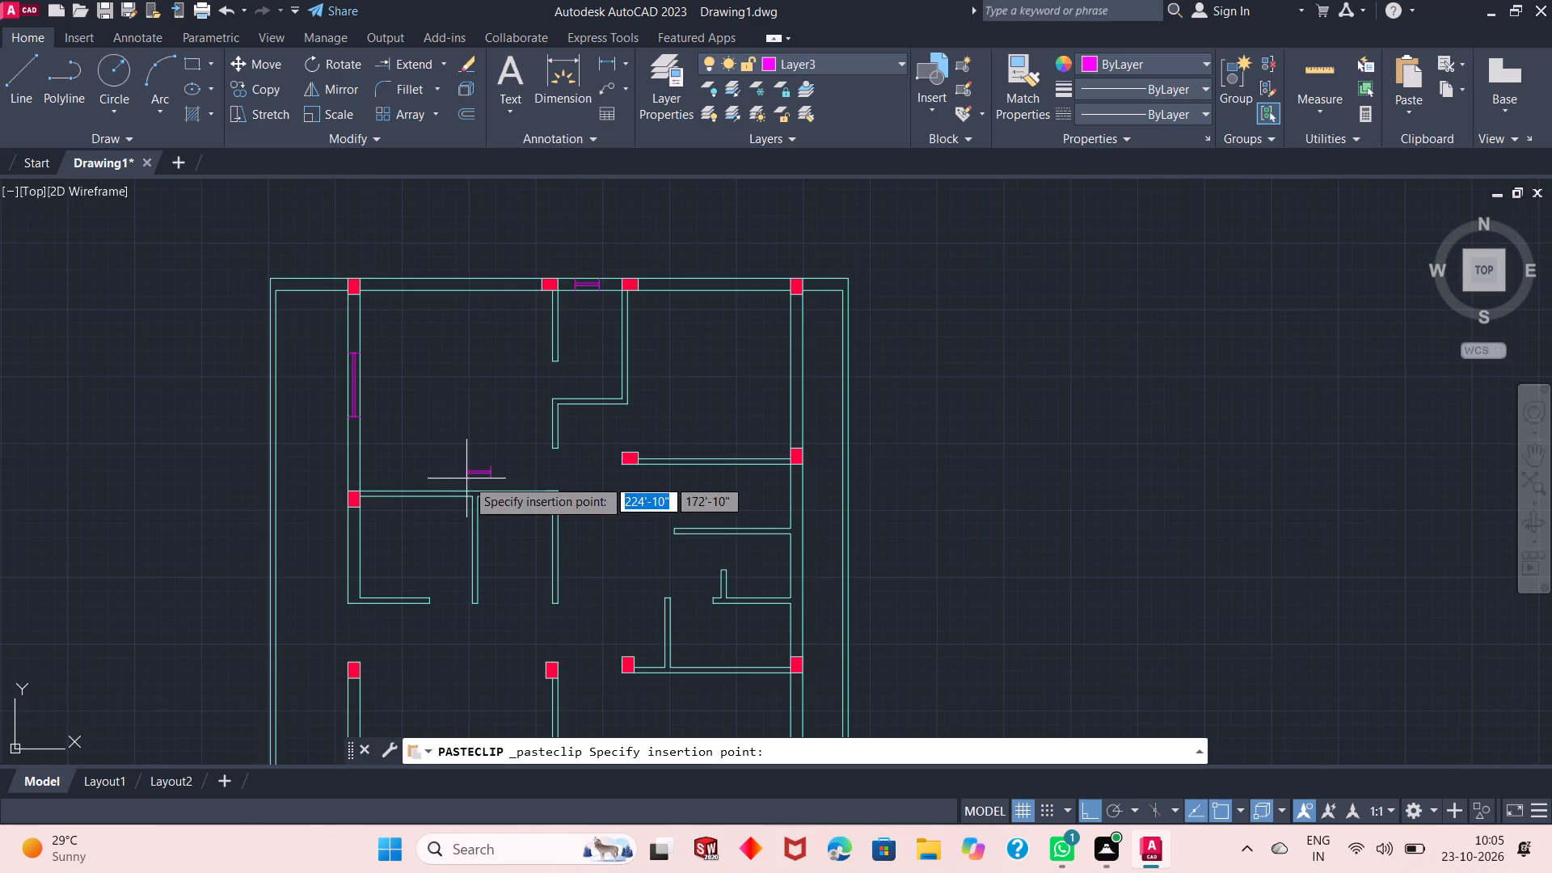
{"action": "left_click", "coordinate": [381, 562]}
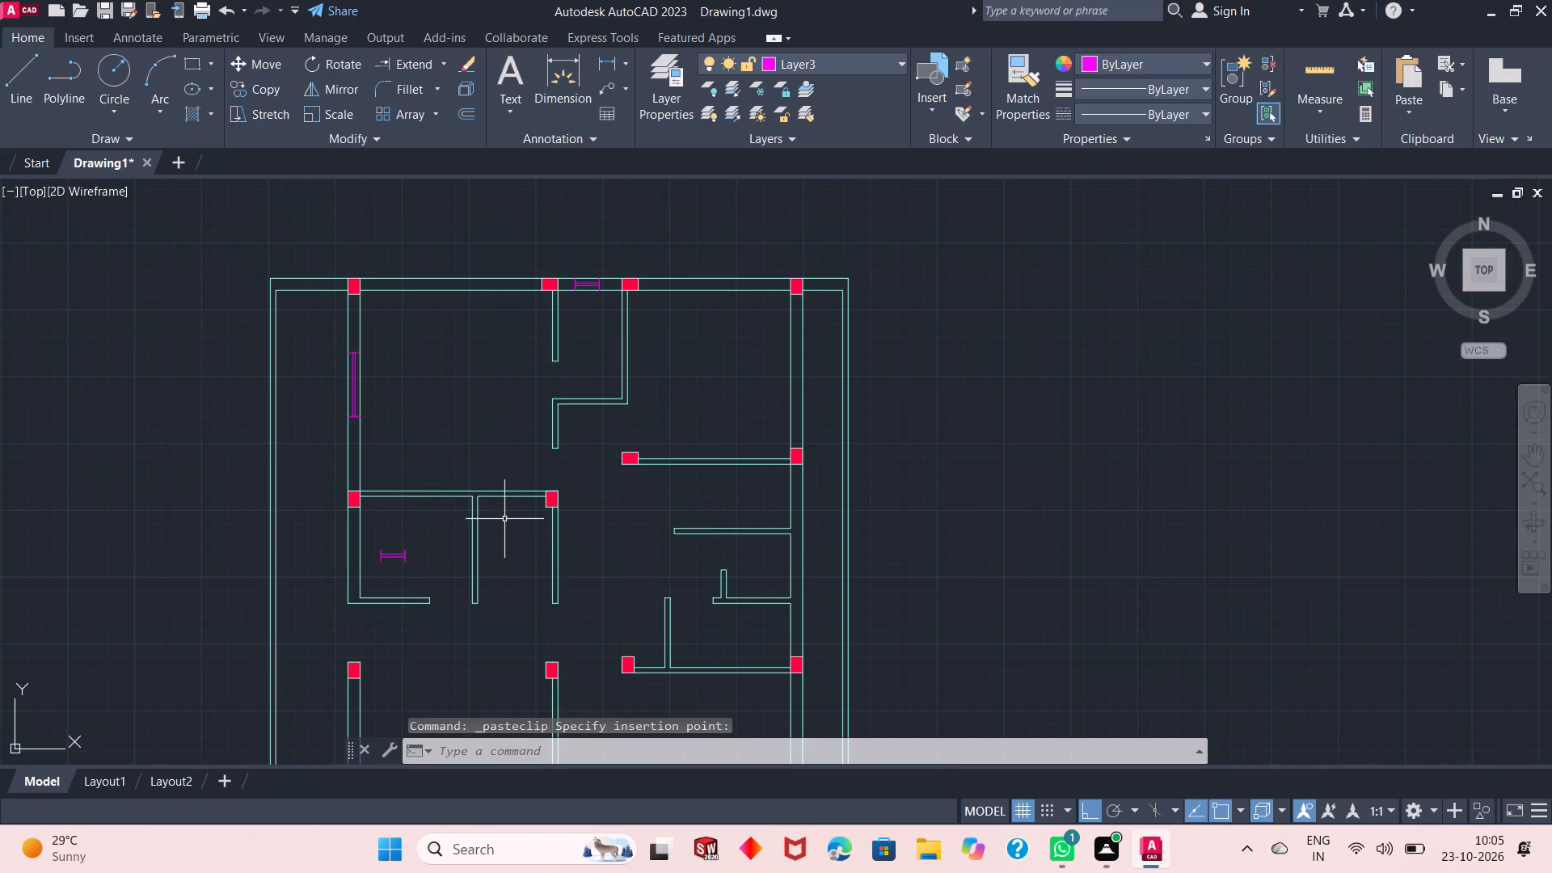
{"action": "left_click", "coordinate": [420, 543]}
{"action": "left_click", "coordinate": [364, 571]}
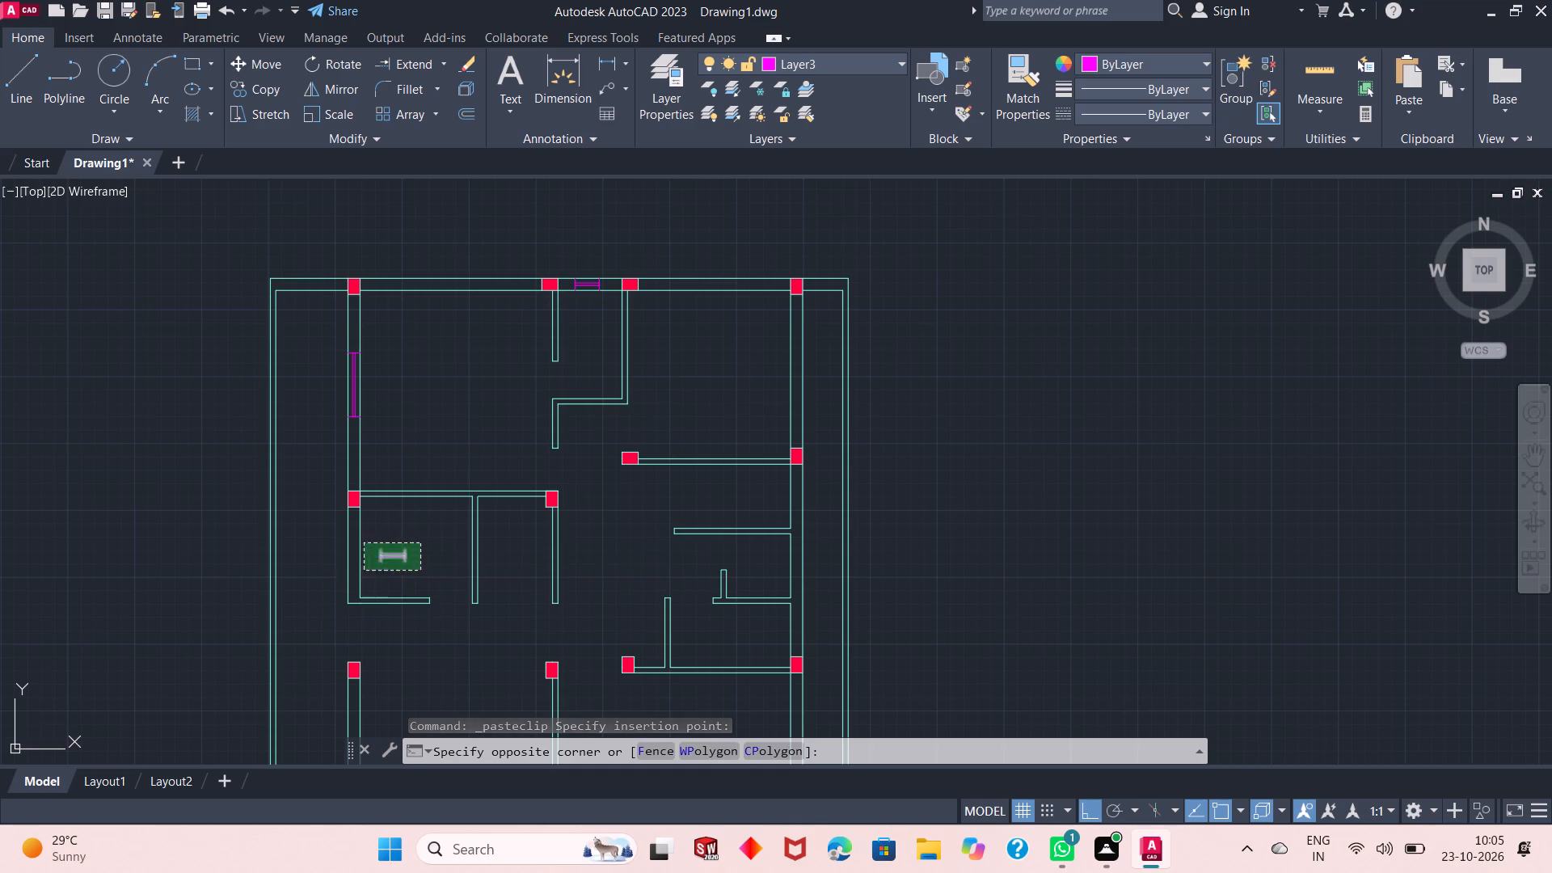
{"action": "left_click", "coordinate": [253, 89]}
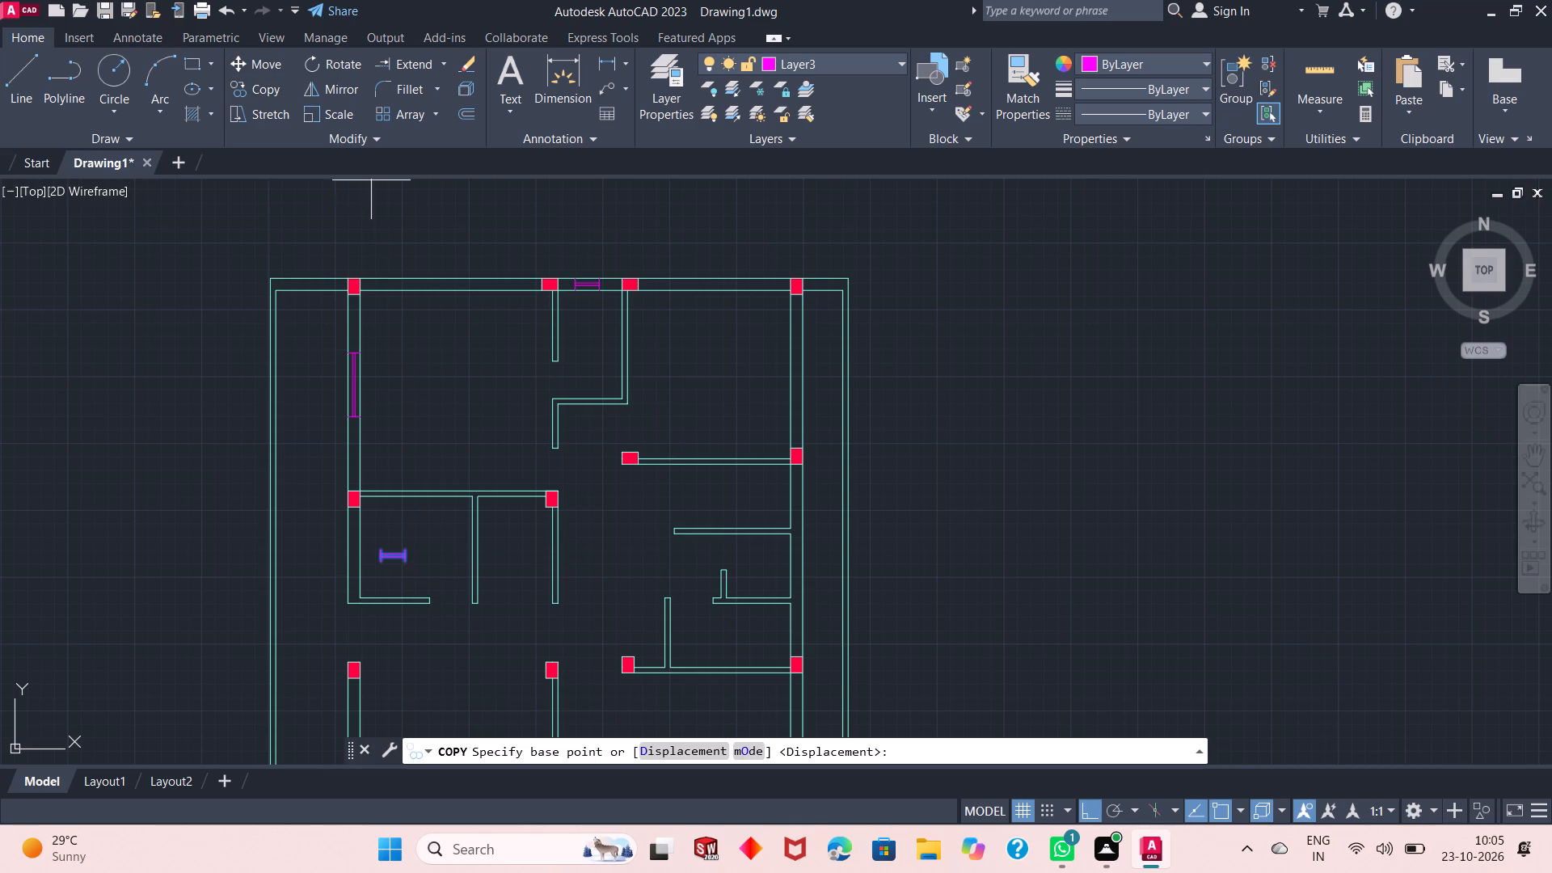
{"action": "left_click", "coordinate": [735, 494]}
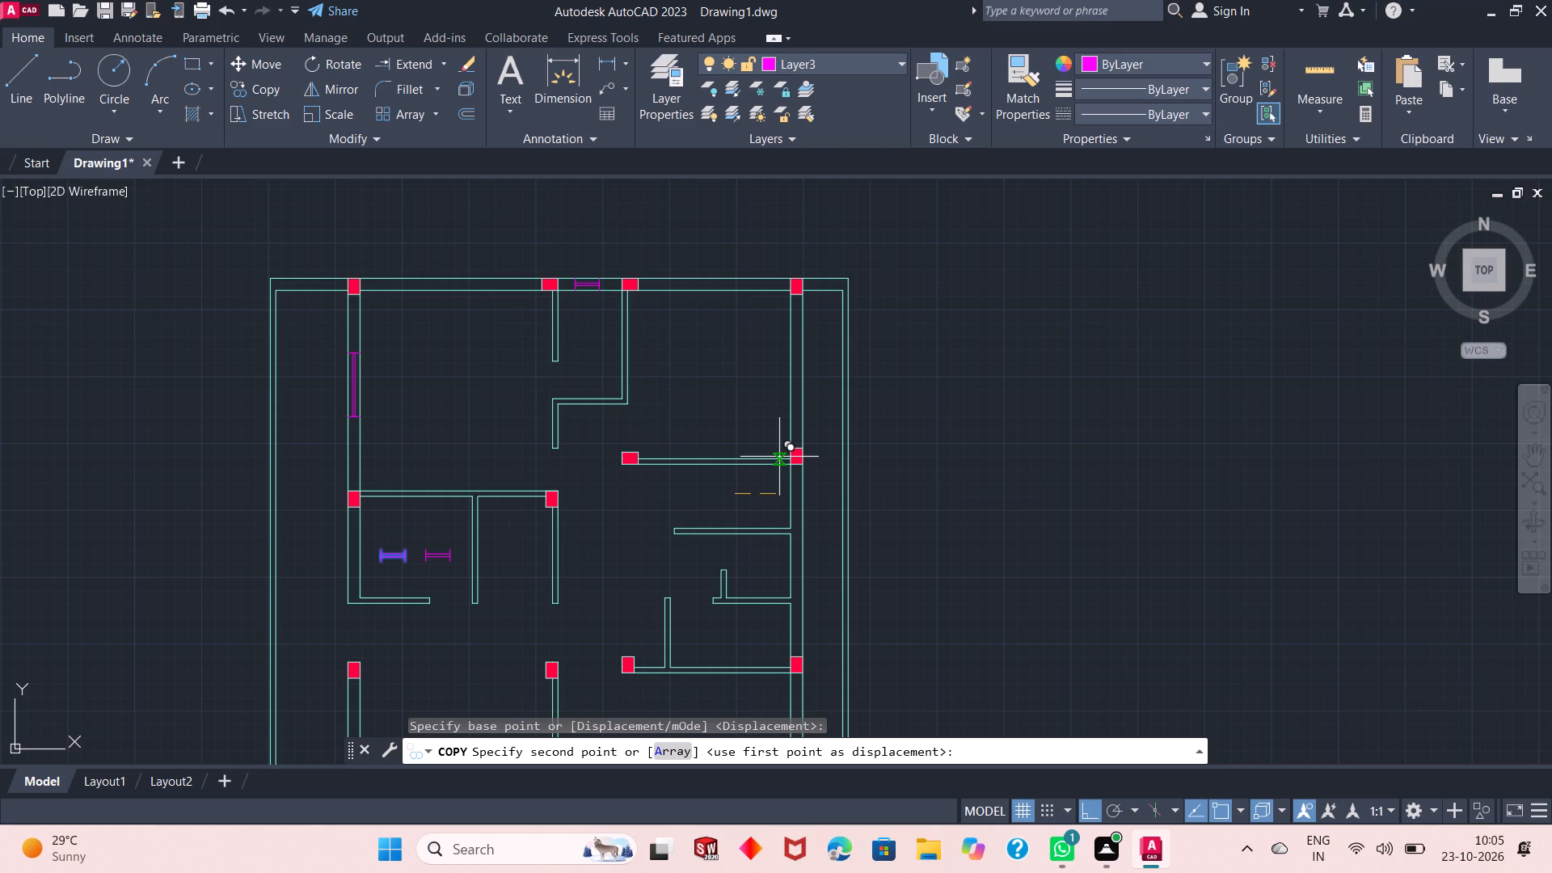
Turn Ortho mode off and abandon the unfinished copy.
{"action": "key", "text": "F8"}
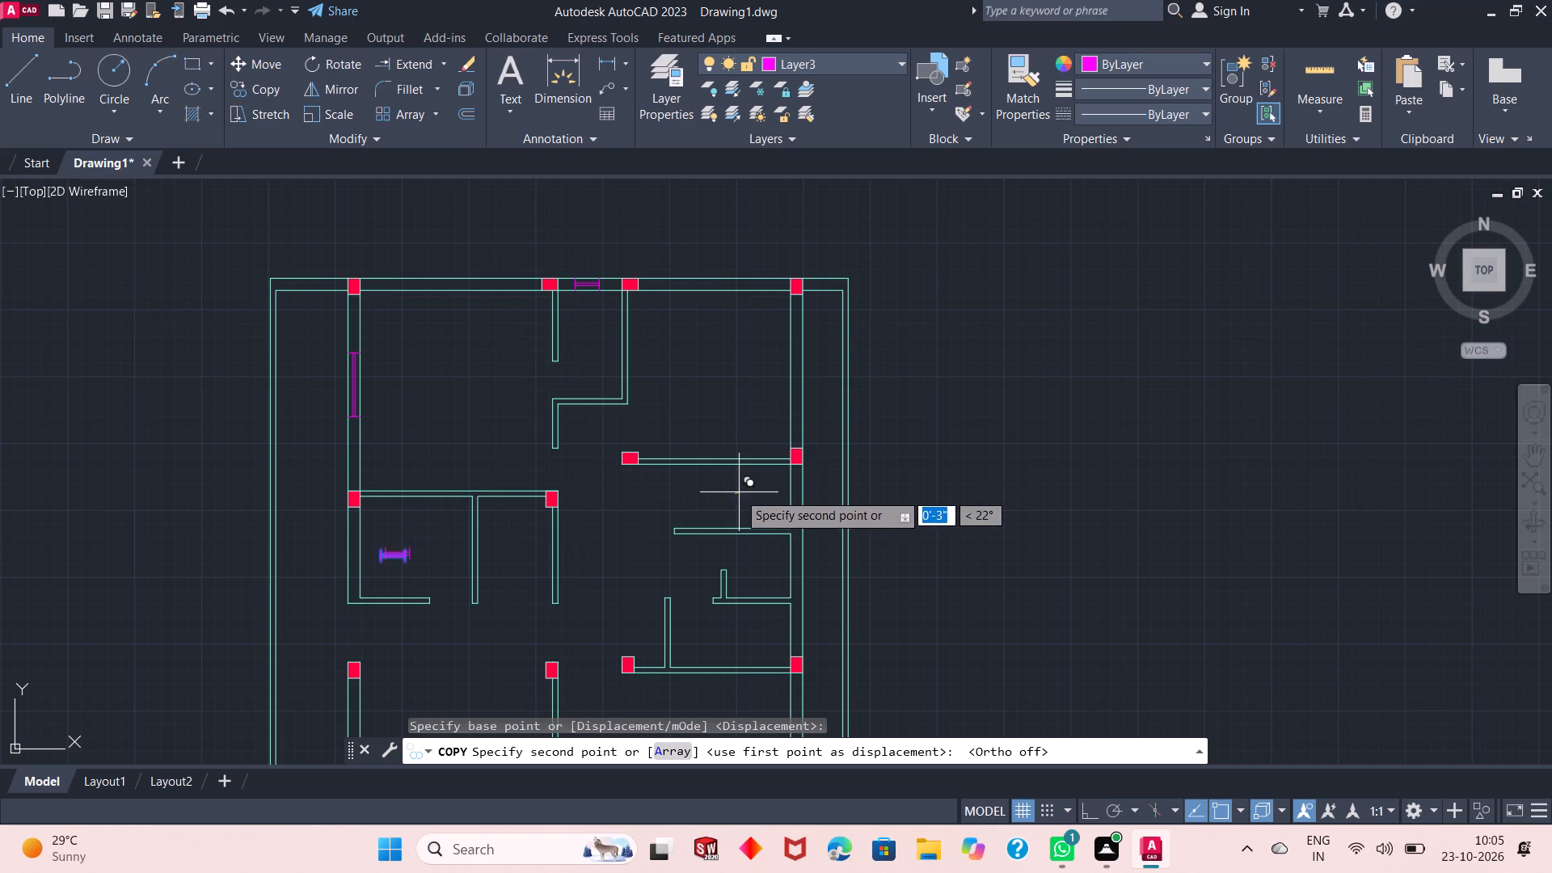
{"action": "key", "text": "Escape"}
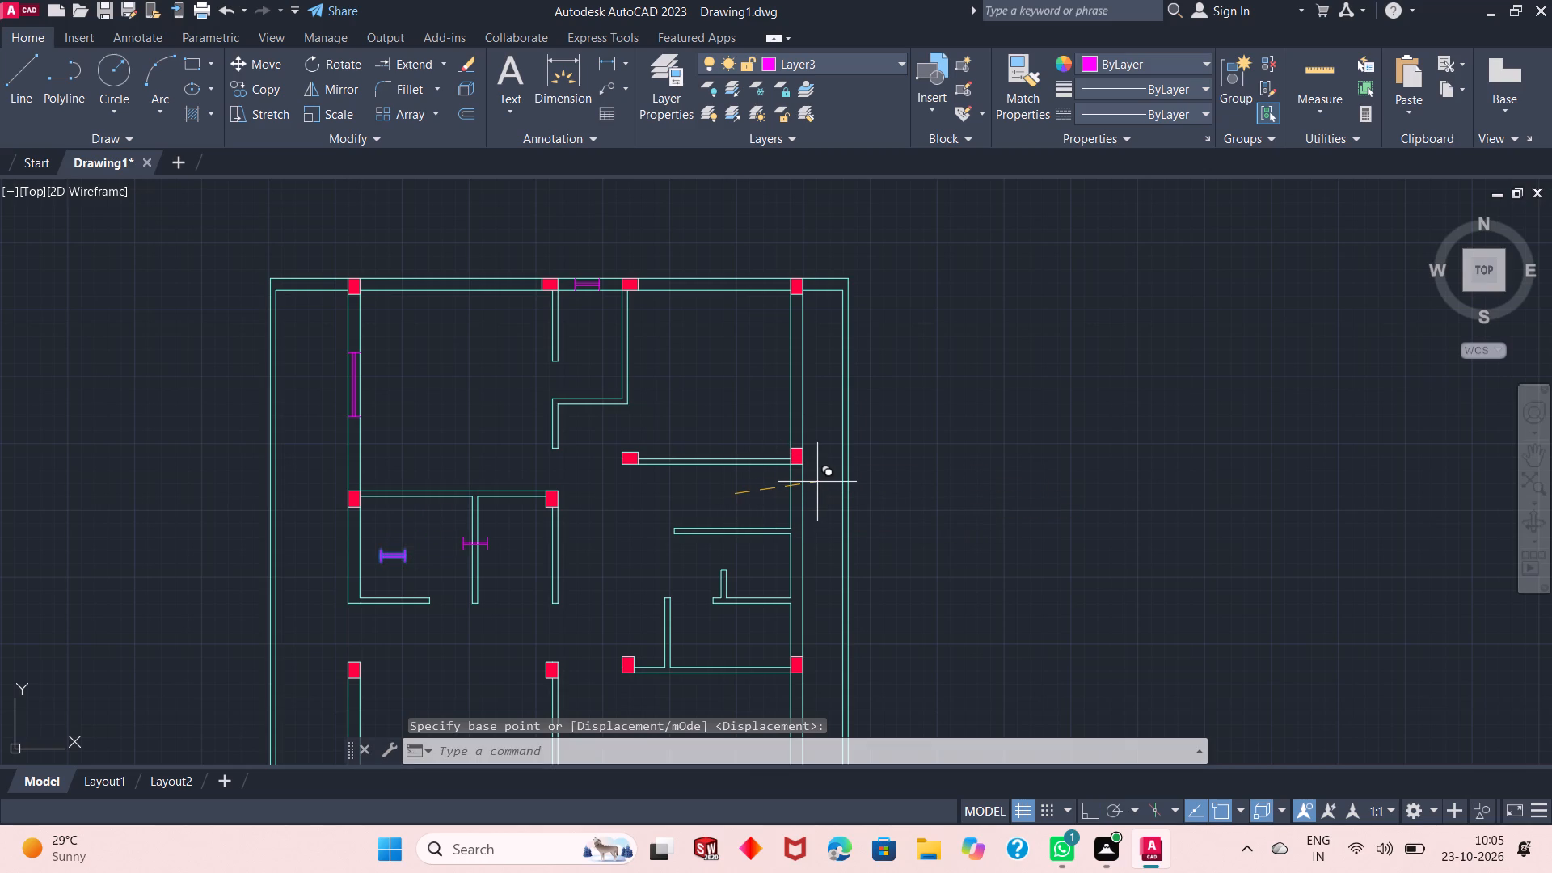
Copy the small horizontal window from the west room to three spots in the eastern passage area and one south of the staircase.
{"action": "left_click", "coordinate": [435, 531]}
{"action": "left_click", "coordinate": [366, 574]}
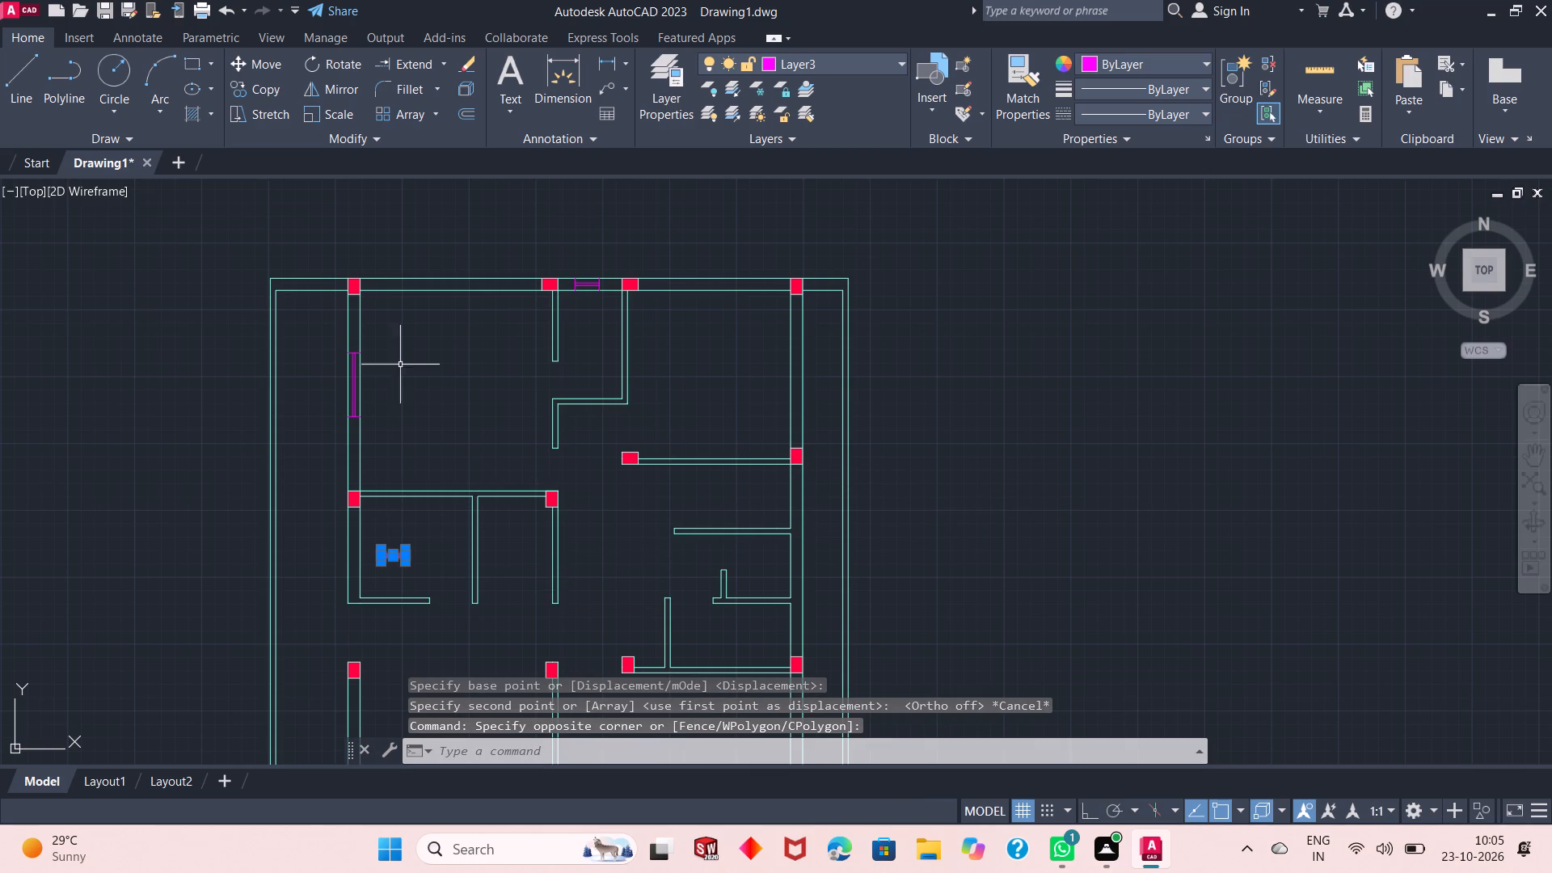
{"action": "left_click", "coordinate": [264, 86]}
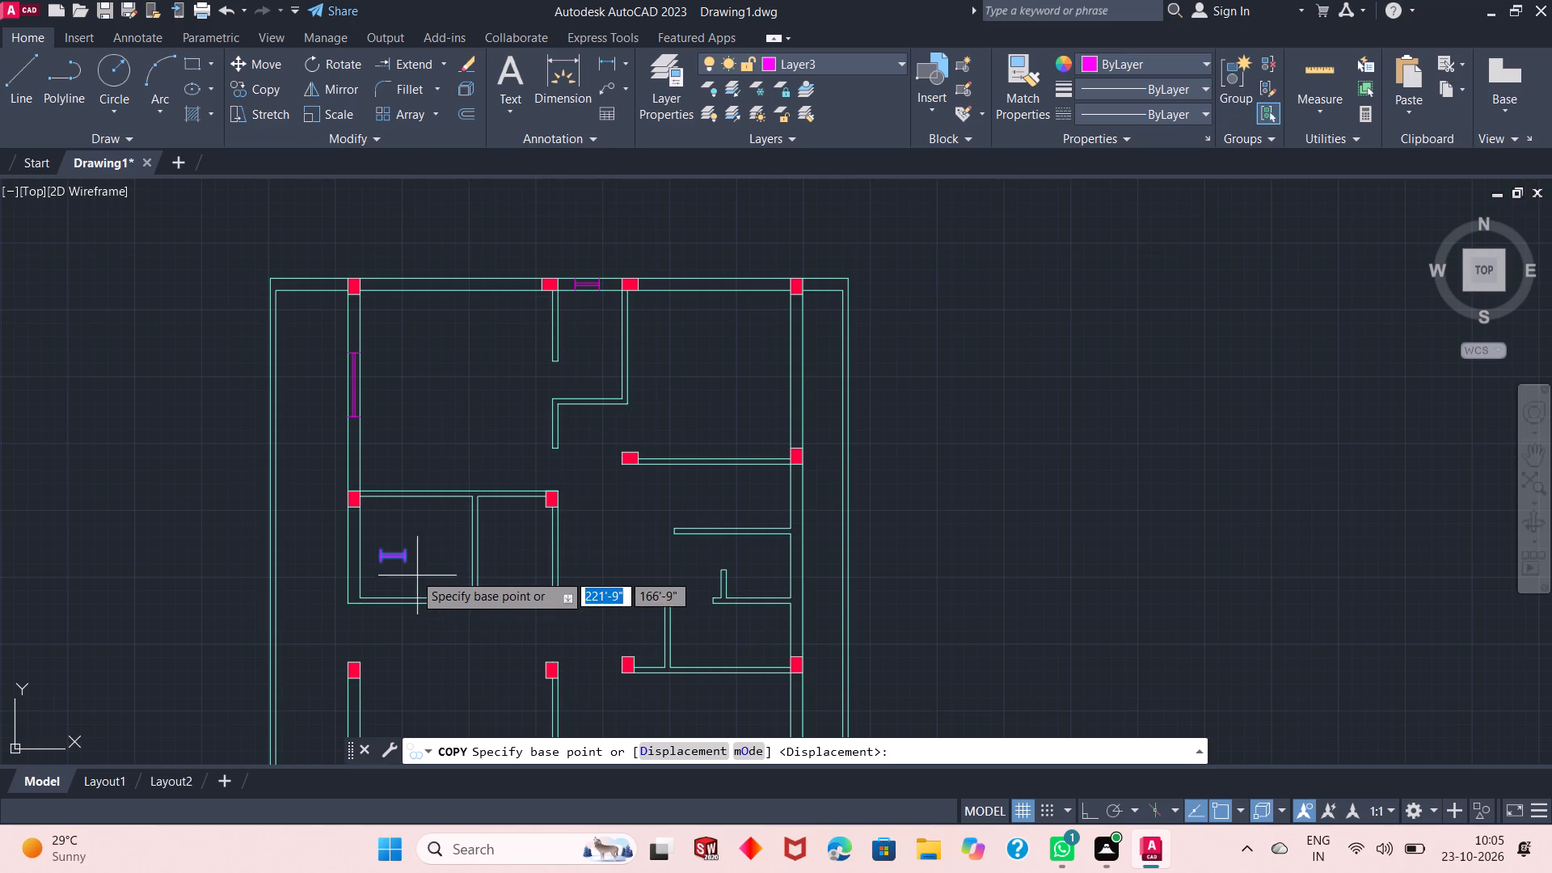
{"action": "left_click", "coordinate": [409, 567]}
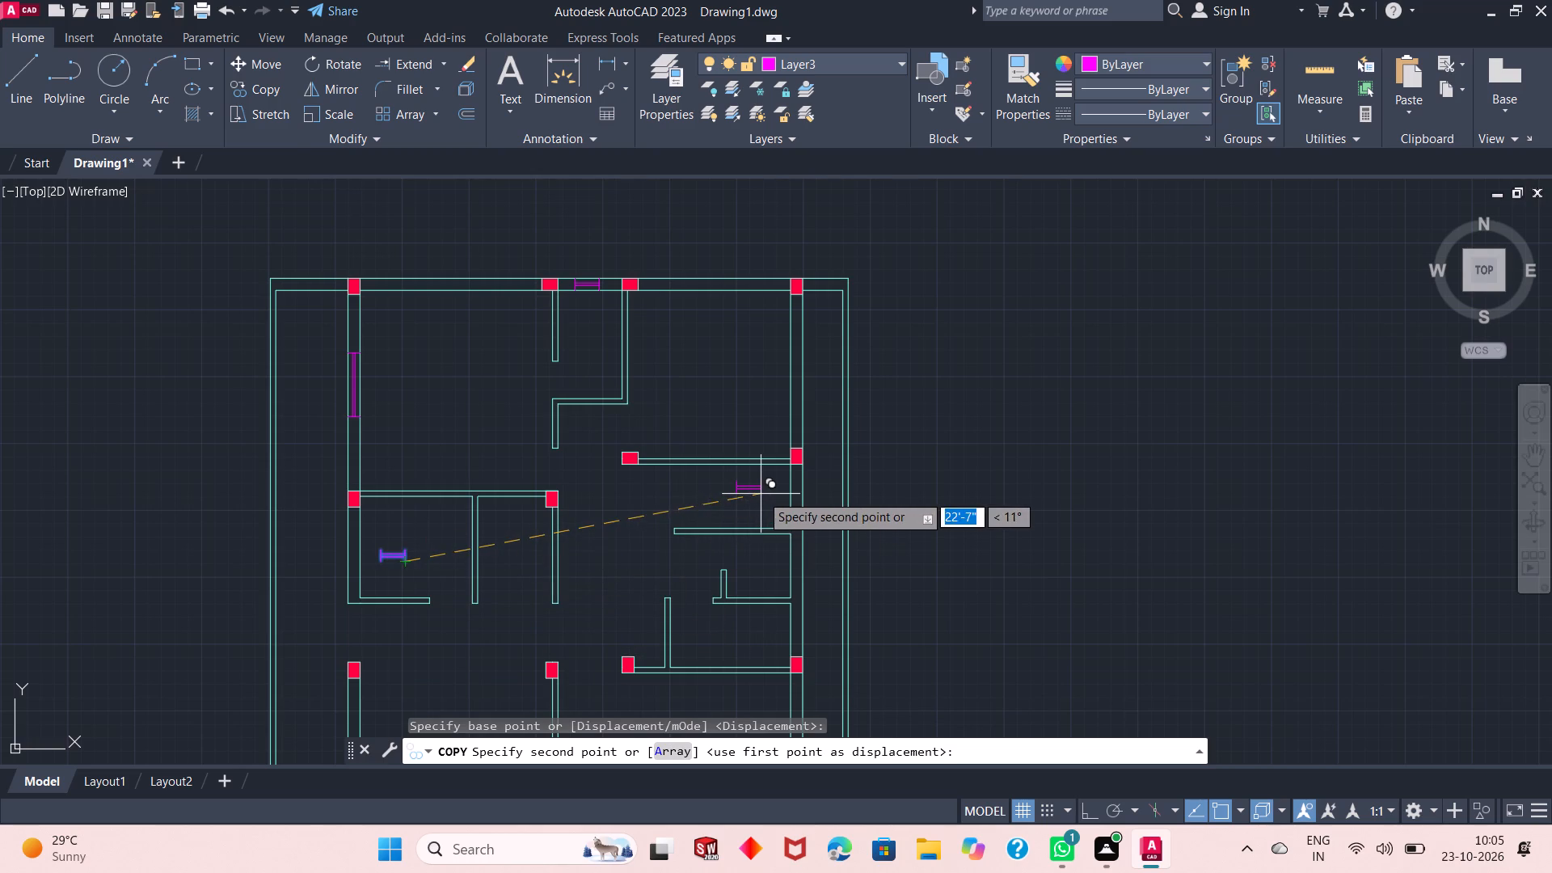
{"action": "left_click", "coordinate": [761, 499]}
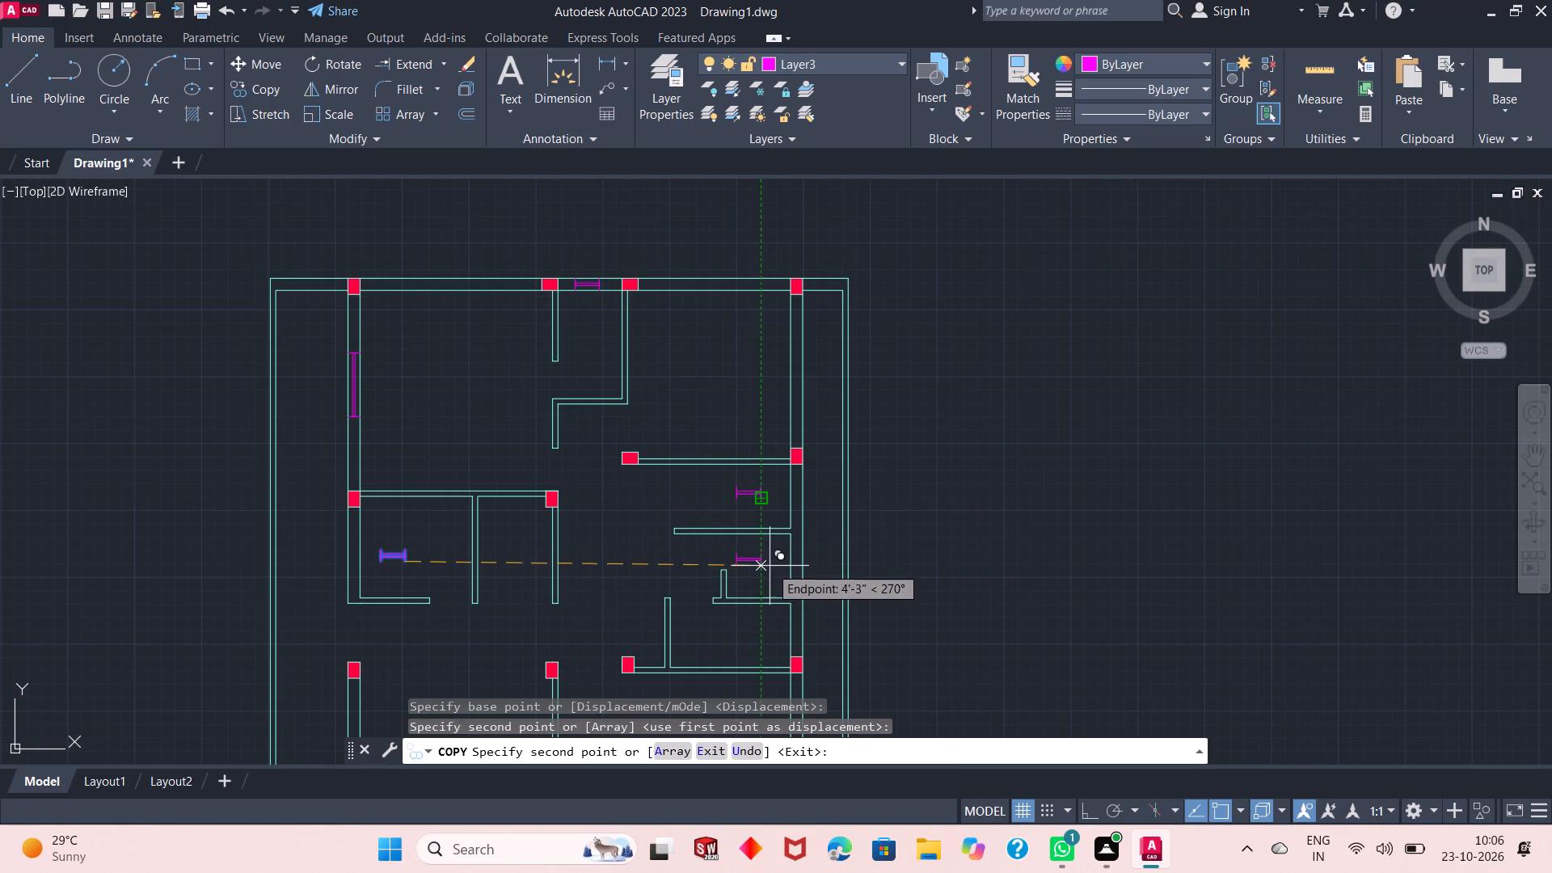
{"action": "left_click", "coordinate": [647, 568]}
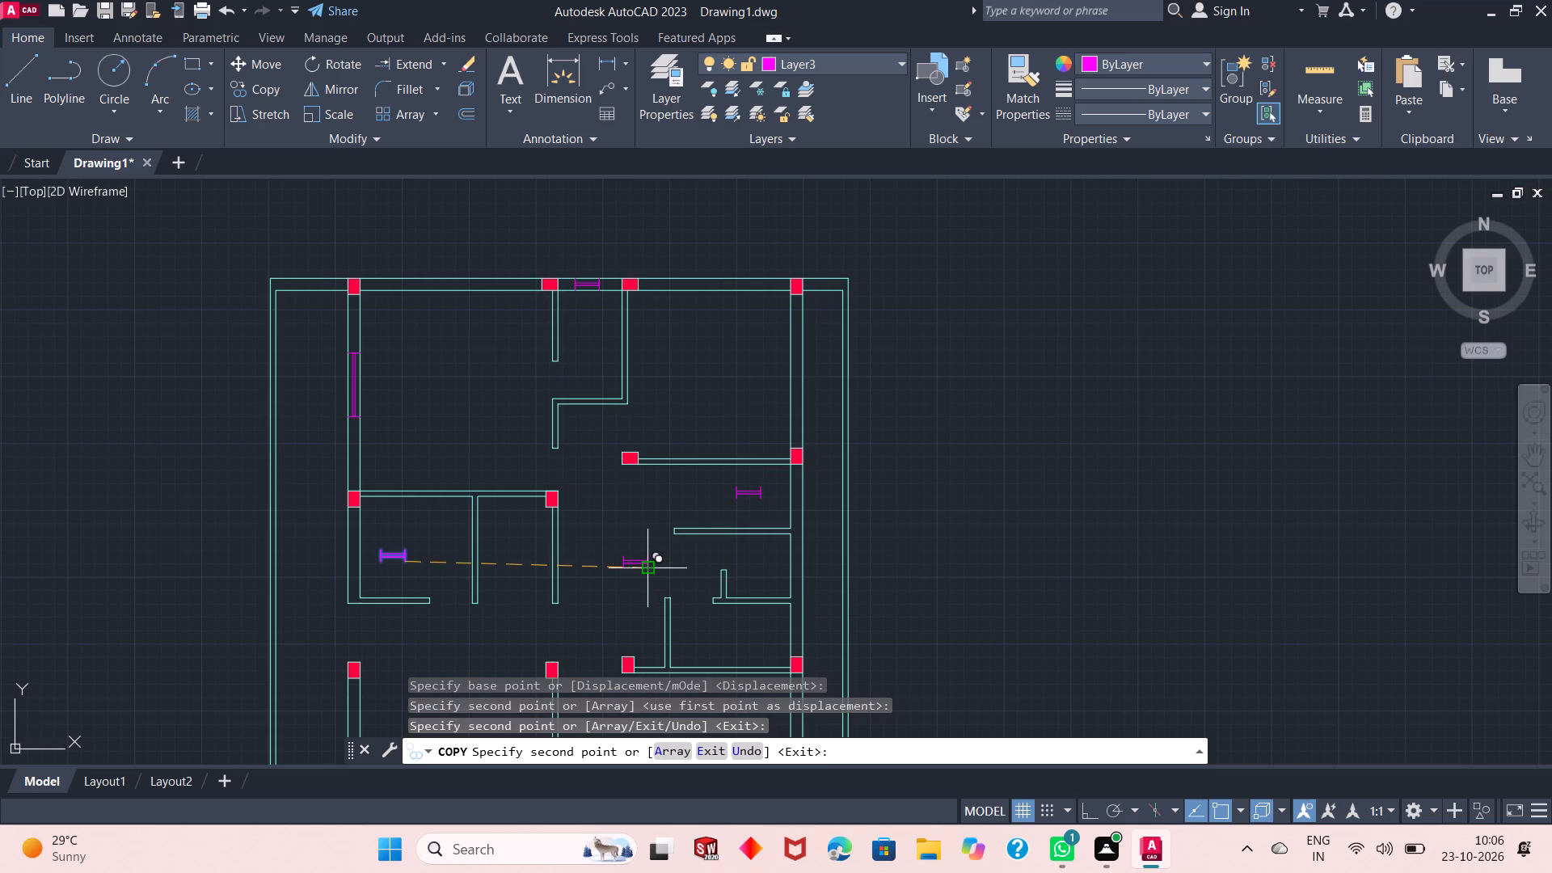
{"action": "left_click", "coordinate": [634, 628]}
{"action": "scroll", "coordinate": [635, 506], "scroll_direction": "down", "scroll_amount": 2}
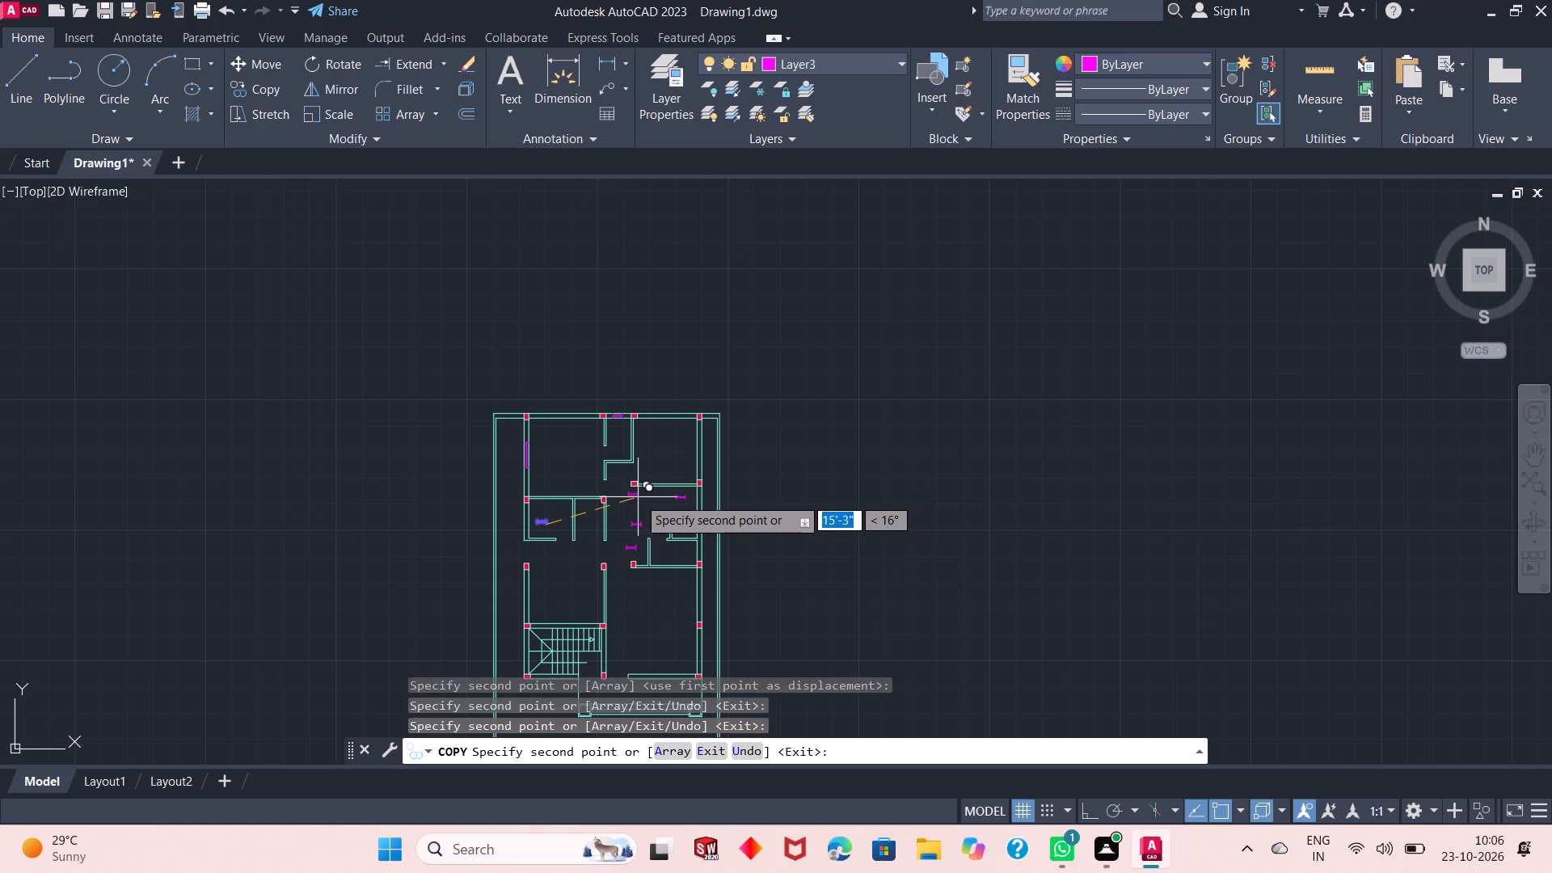
{"action": "scroll", "coordinate": [638, 497], "scroll_direction": "down", "scroll_amount": 1}
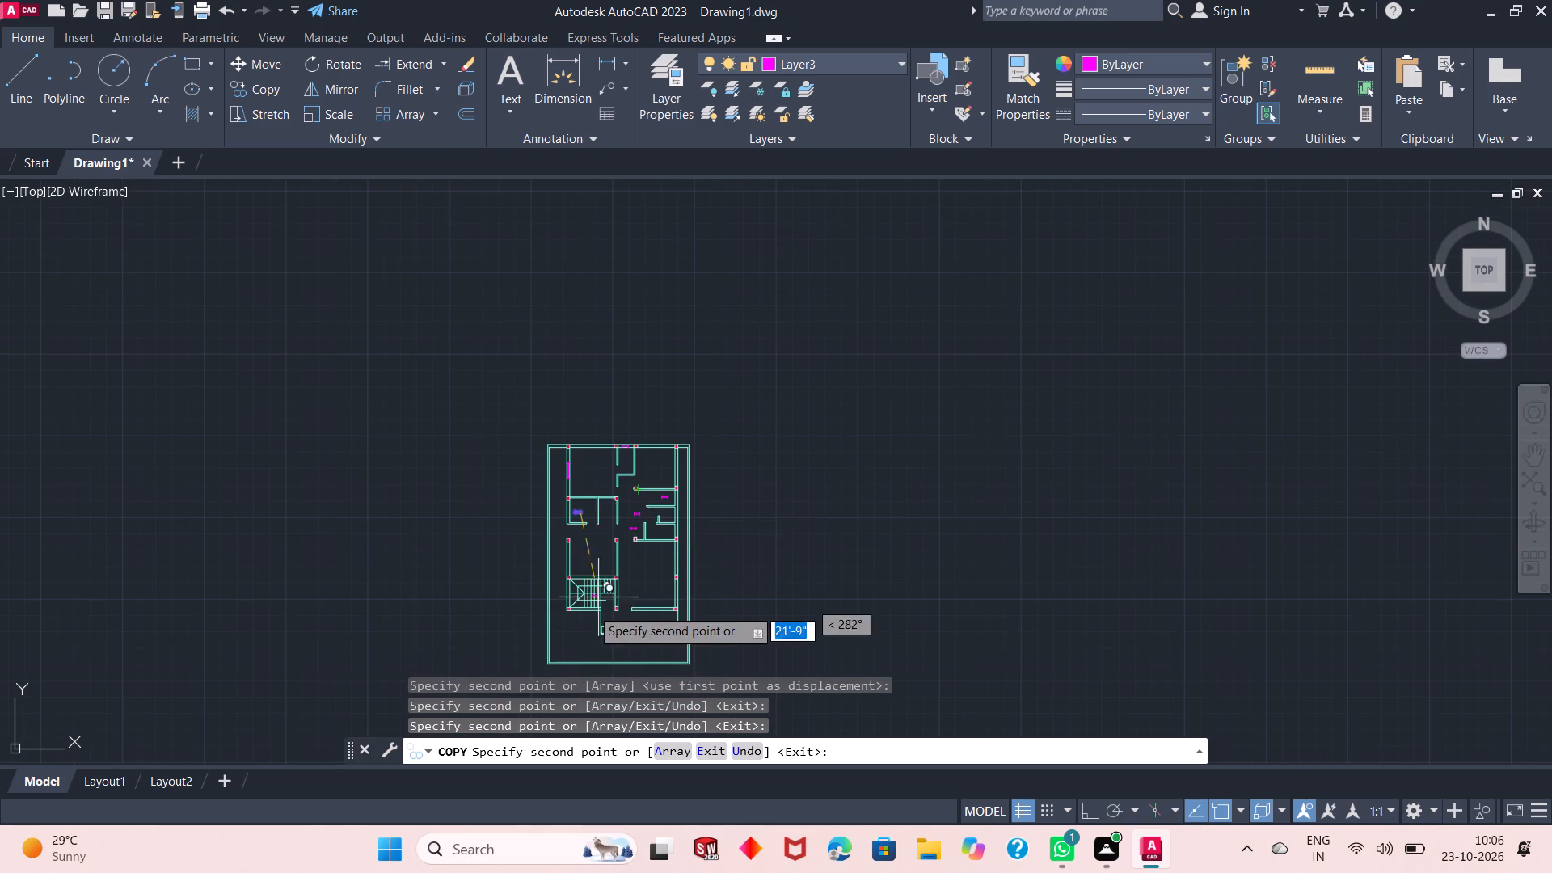
{"action": "scroll", "coordinate": [582, 638], "scroll_direction": "up", "scroll_amount": 4}
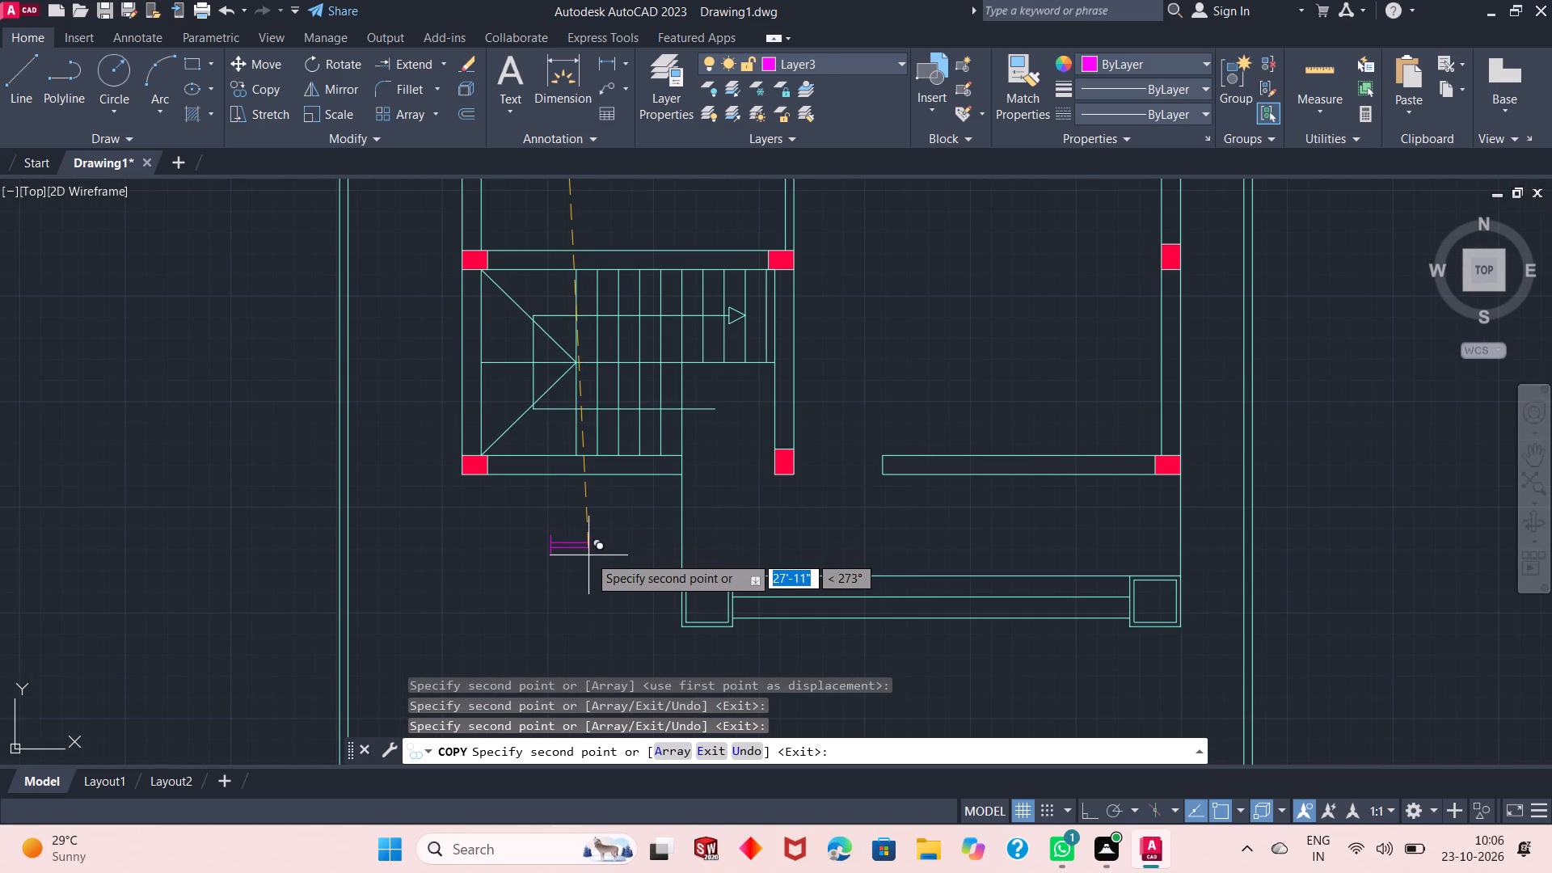
{"action": "left_click", "coordinate": [588, 558]}
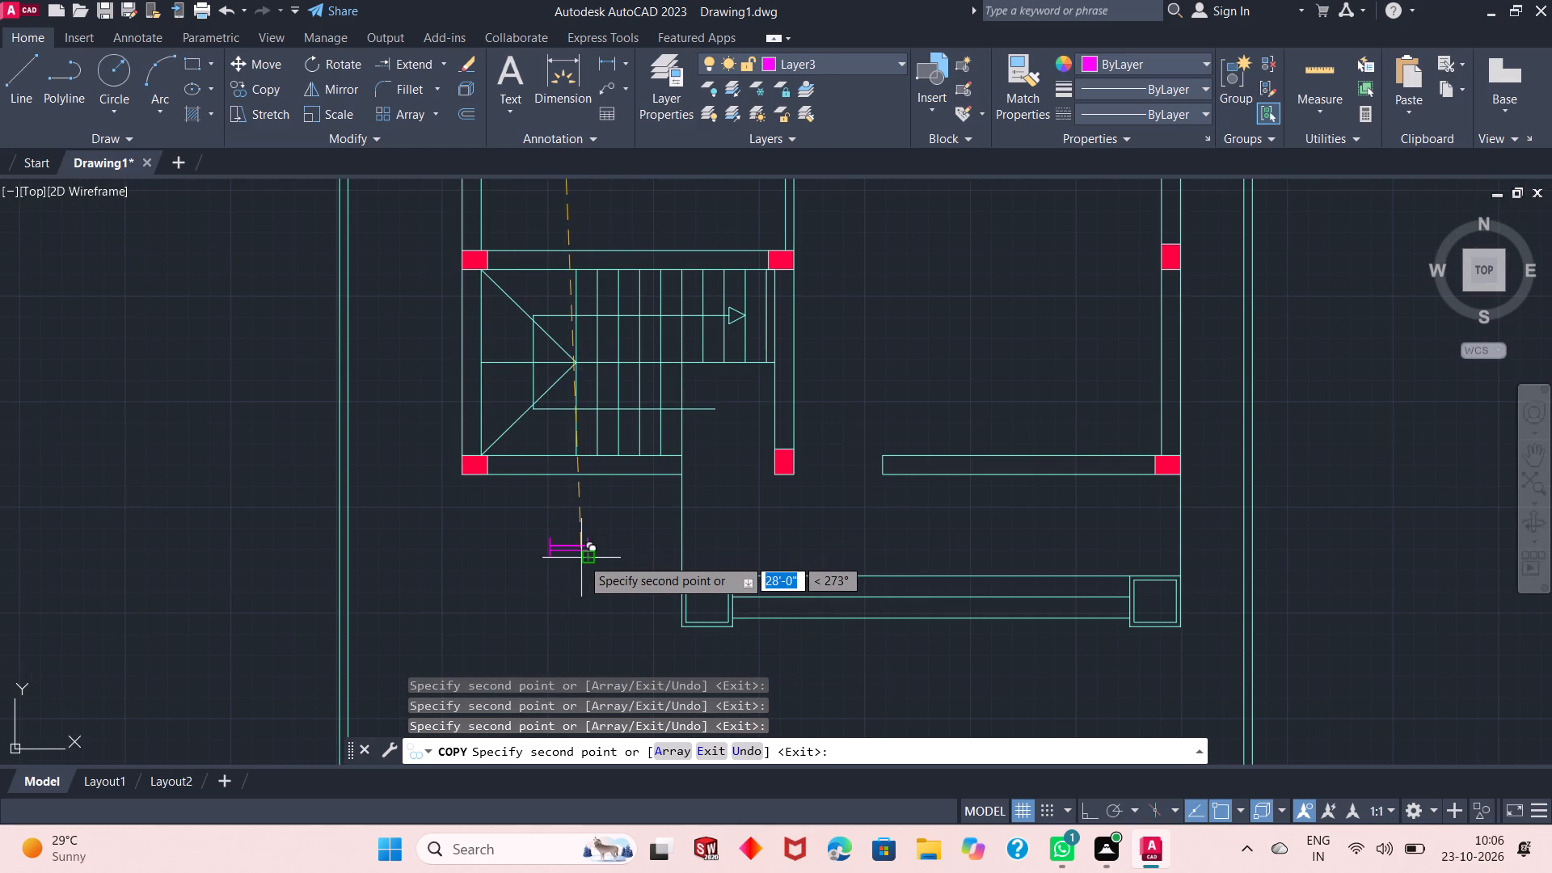
{"action": "scroll", "coordinate": [587, 563], "scroll_direction": "down", "scroll_amount": 3}
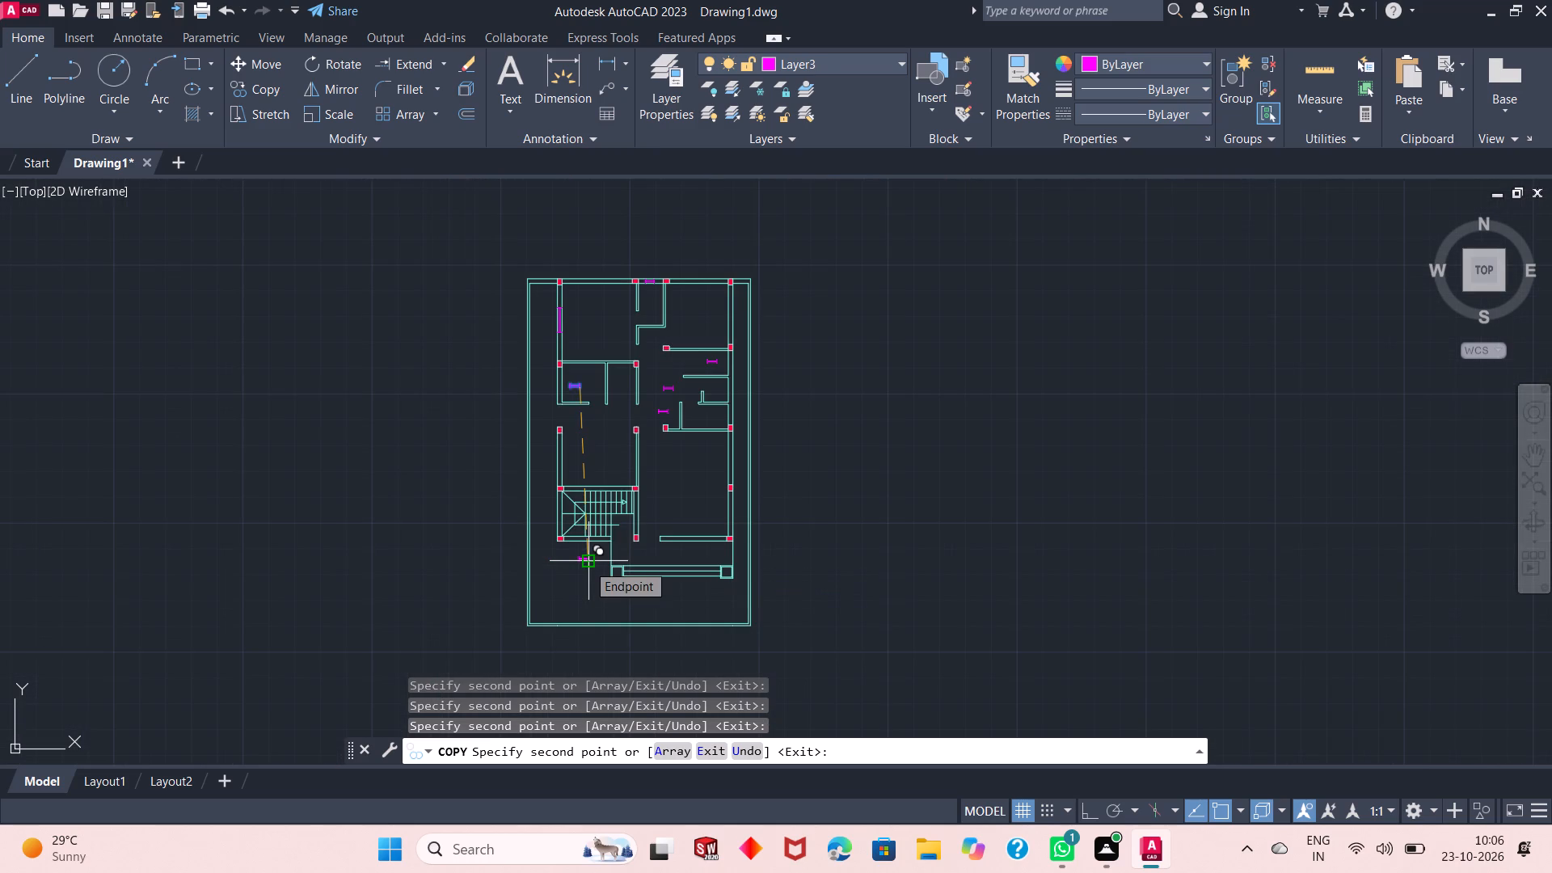
{"action": "right_click", "coordinate": [802, 413]}
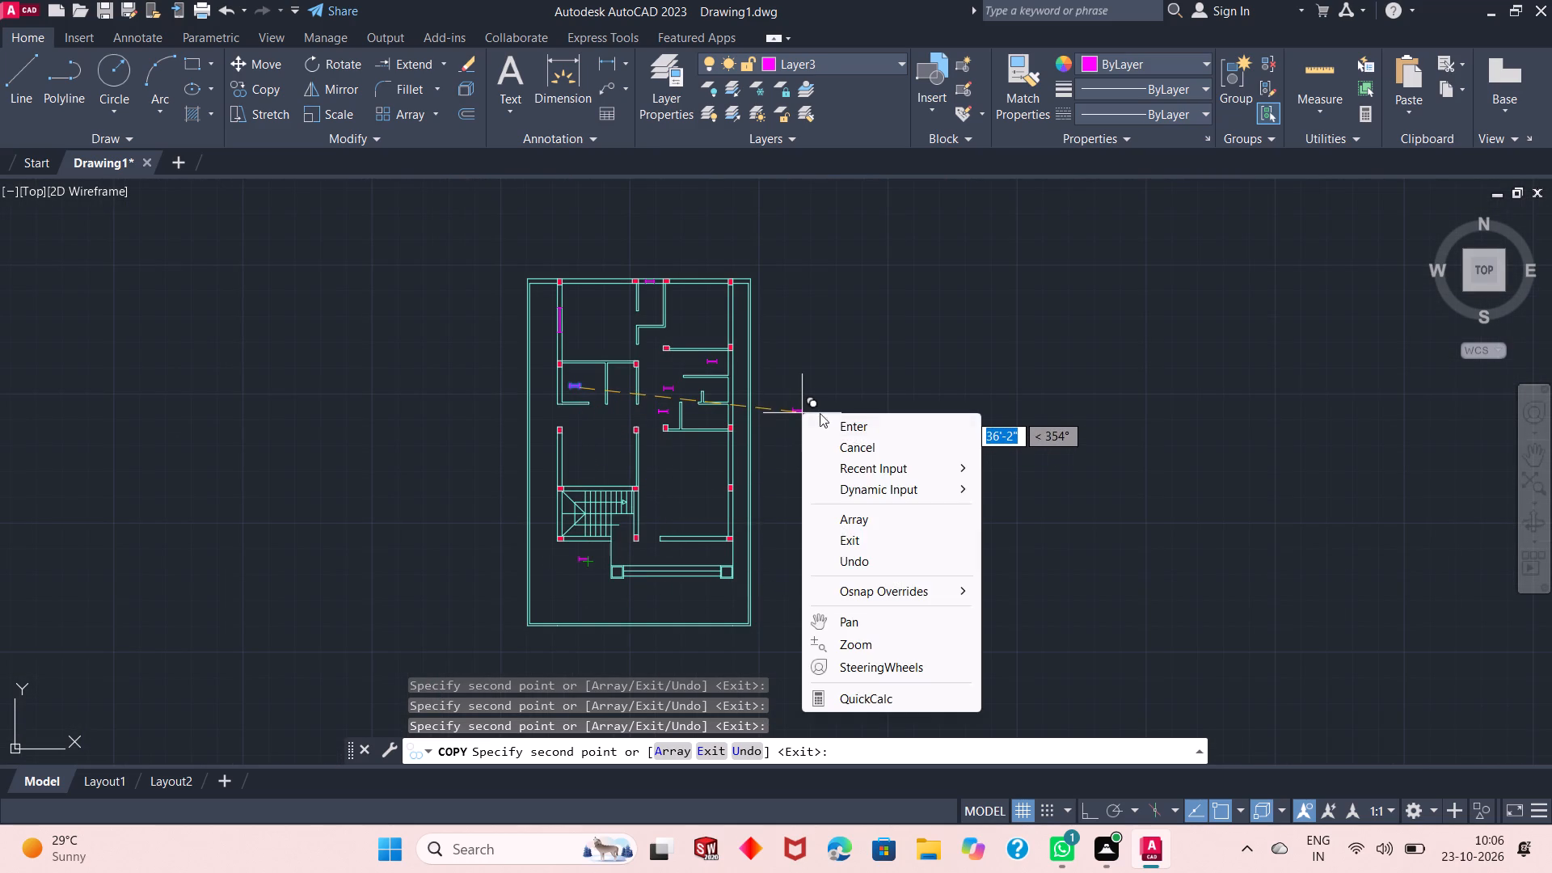
{"action": "left_click", "coordinate": [830, 423]}
Copy the long west wall window into the northeast room and the large southeast room.
{"action": "scroll", "coordinate": [591, 333], "scroll_direction": "up", "scroll_amount": 3}
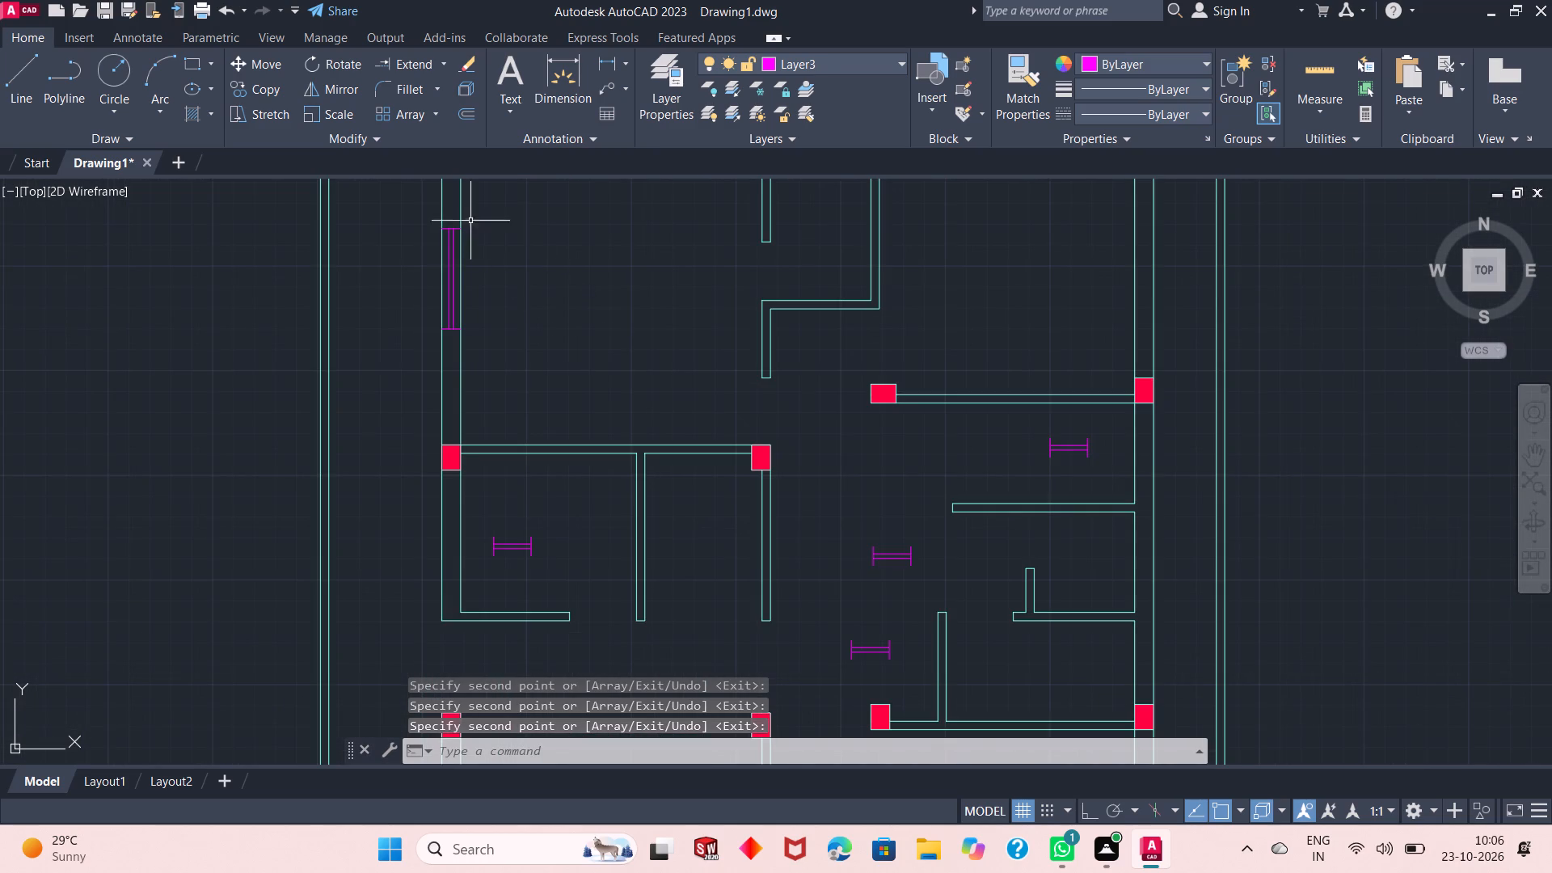
{"action": "scroll", "coordinate": [463, 215], "scroll_direction": "up", "scroll_amount": 3}
{"action": "left_click", "coordinate": [428, 247]}
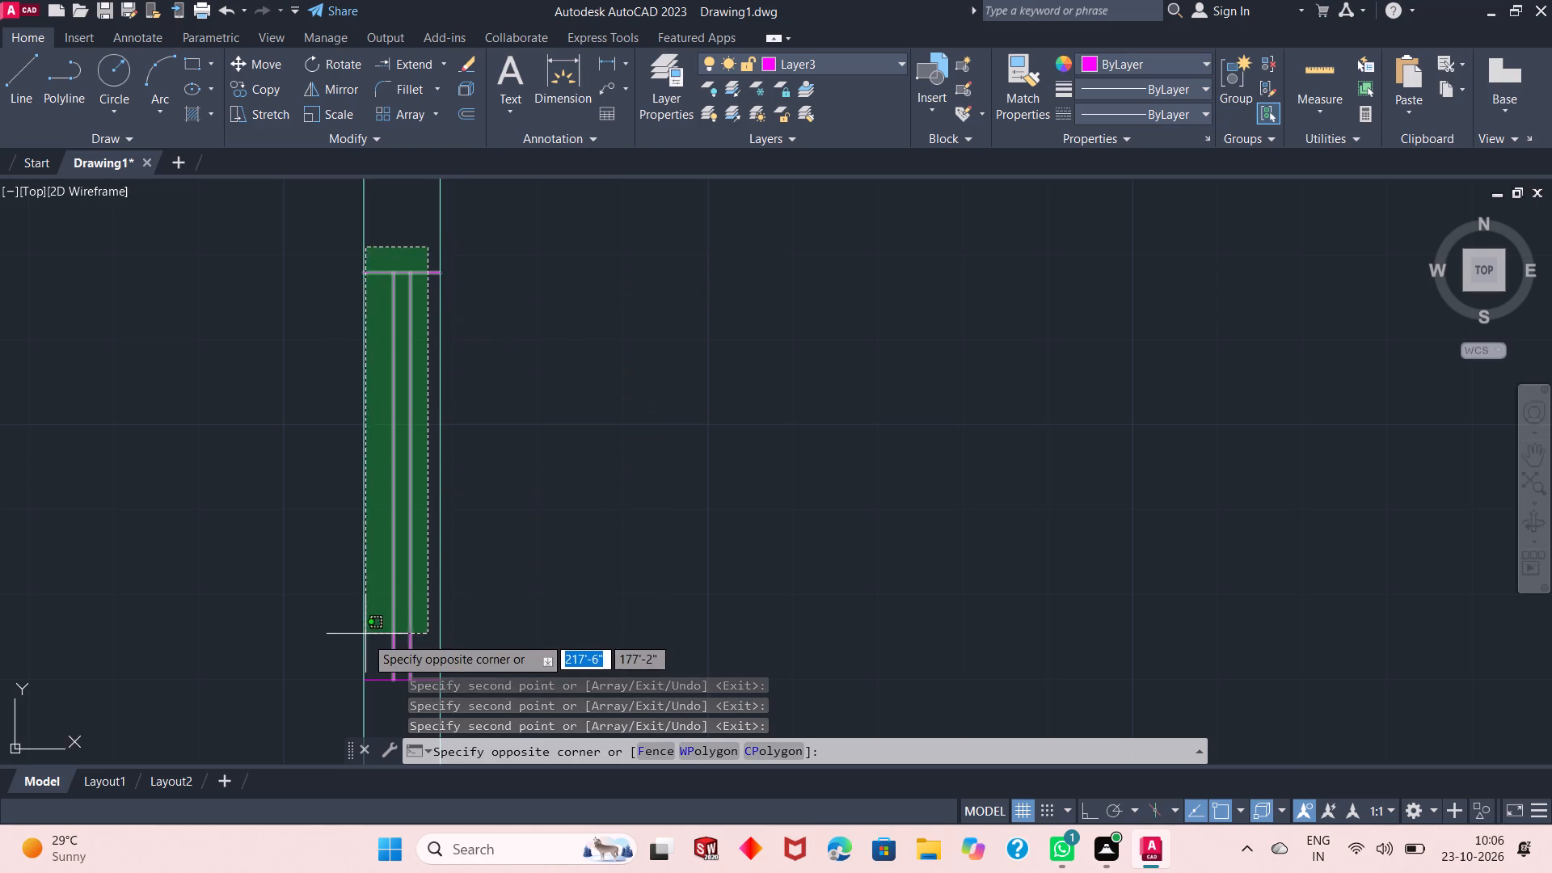
{"action": "left_click", "coordinate": [374, 697]}
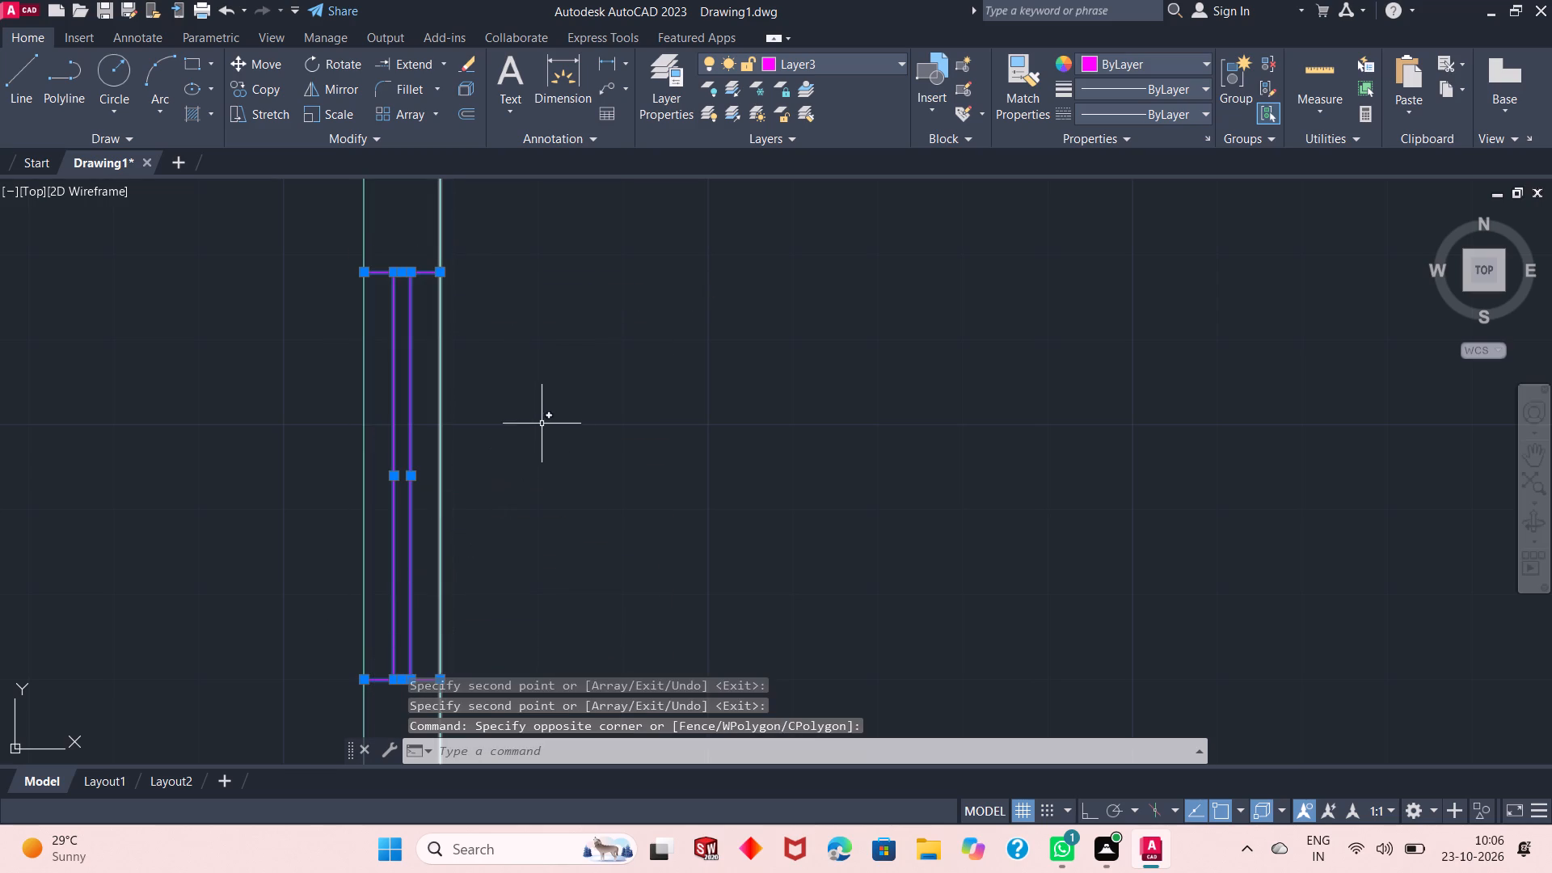
{"action": "left_click", "coordinate": [267, 96]}
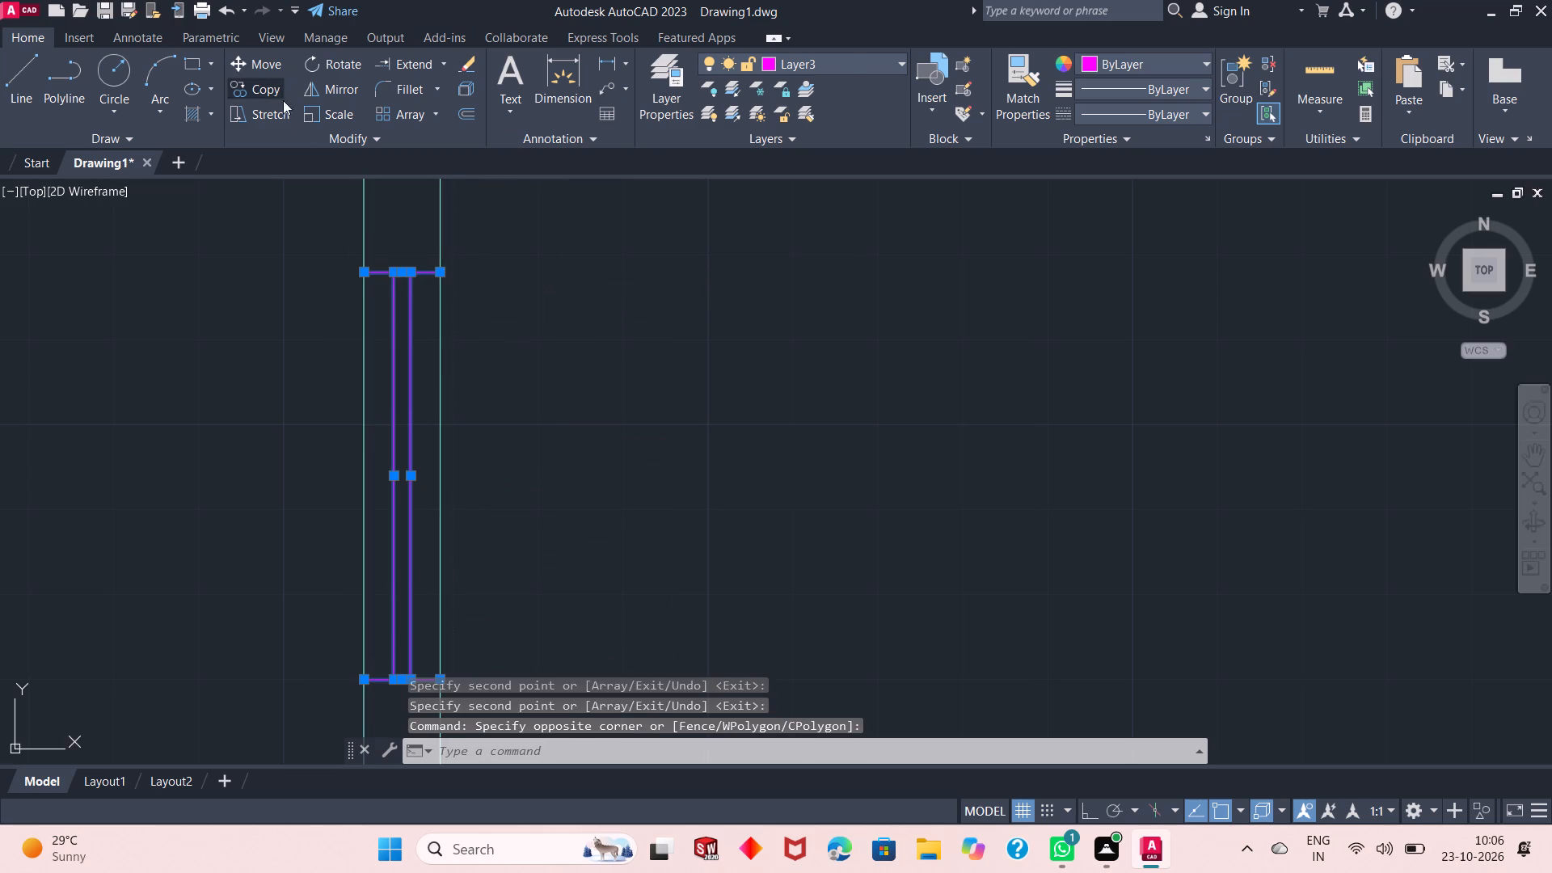
{"action": "scroll", "coordinate": [435, 325], "scroll_direction": "down", "scroll_amount": 2}
{"action": "left_click", "coordinate": [438, 304]}
{"action": "scroll", "coordinate": [531, 352], "scroll_direction": "down", "scroll_amount": 2}
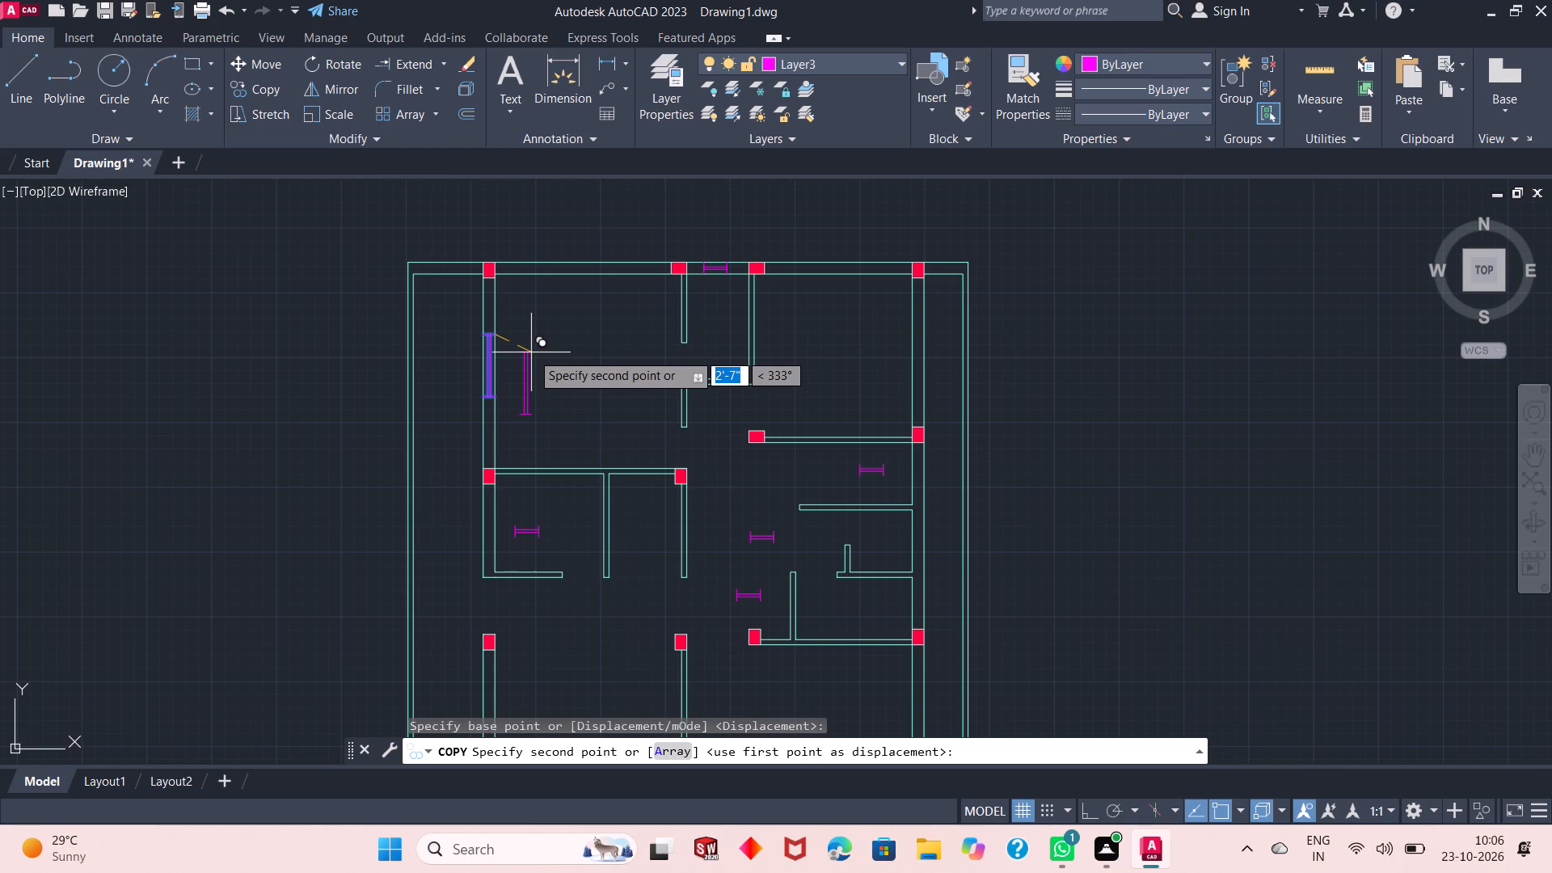
{"action": "left_click", "coordinate": [864, 331]}
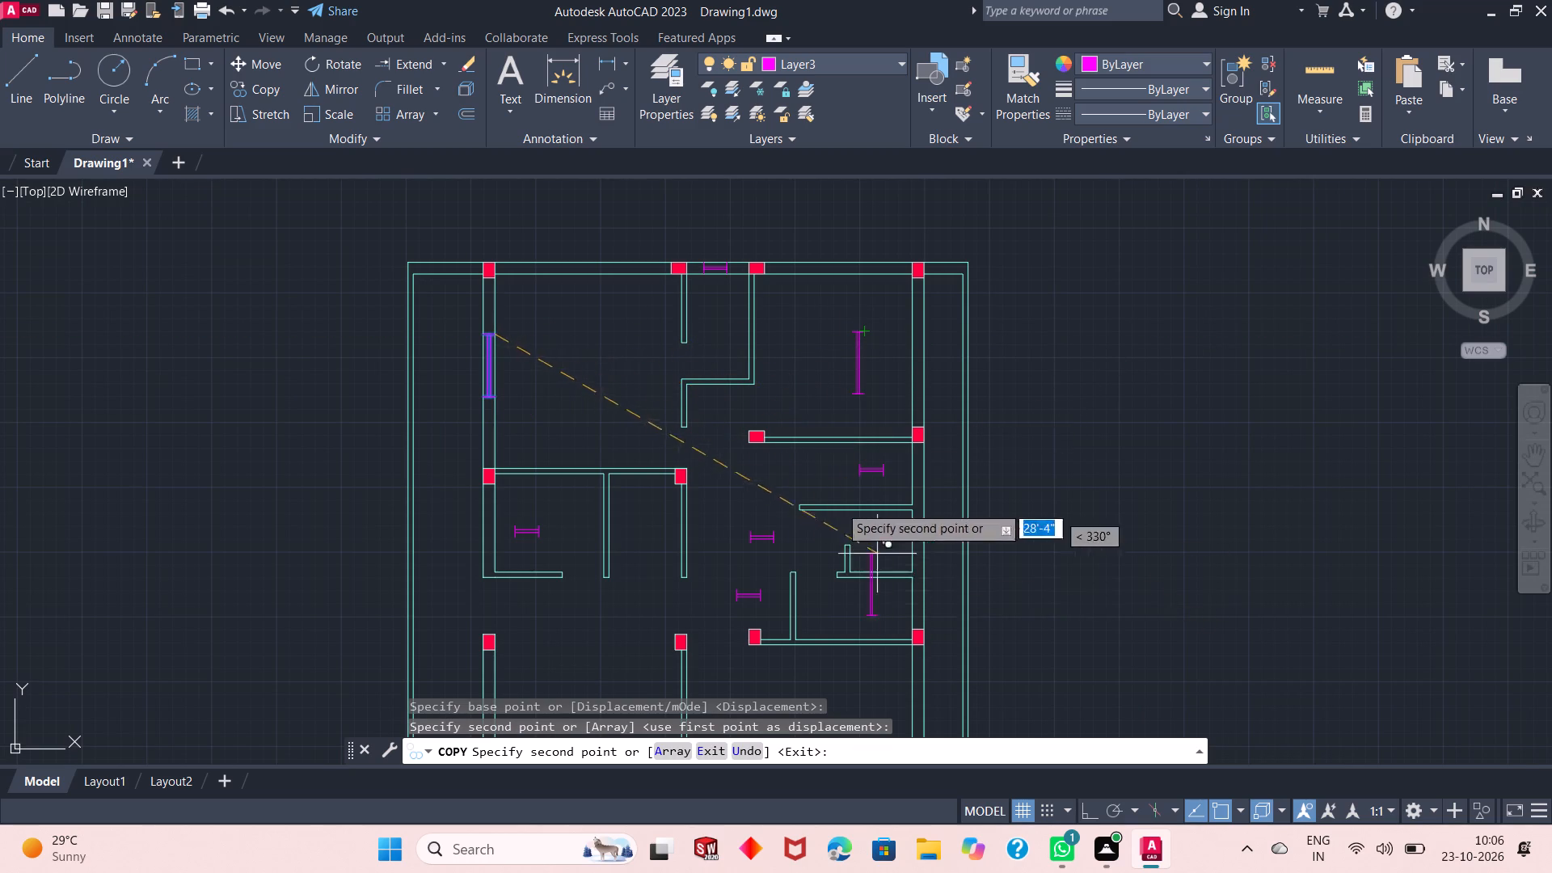
{"action": "scroll", "coordinate": [802, 466], "scroll_direction": "down", "scroll_amount": 2}
{"action": "left_click", "coordinate": [806, 571]}
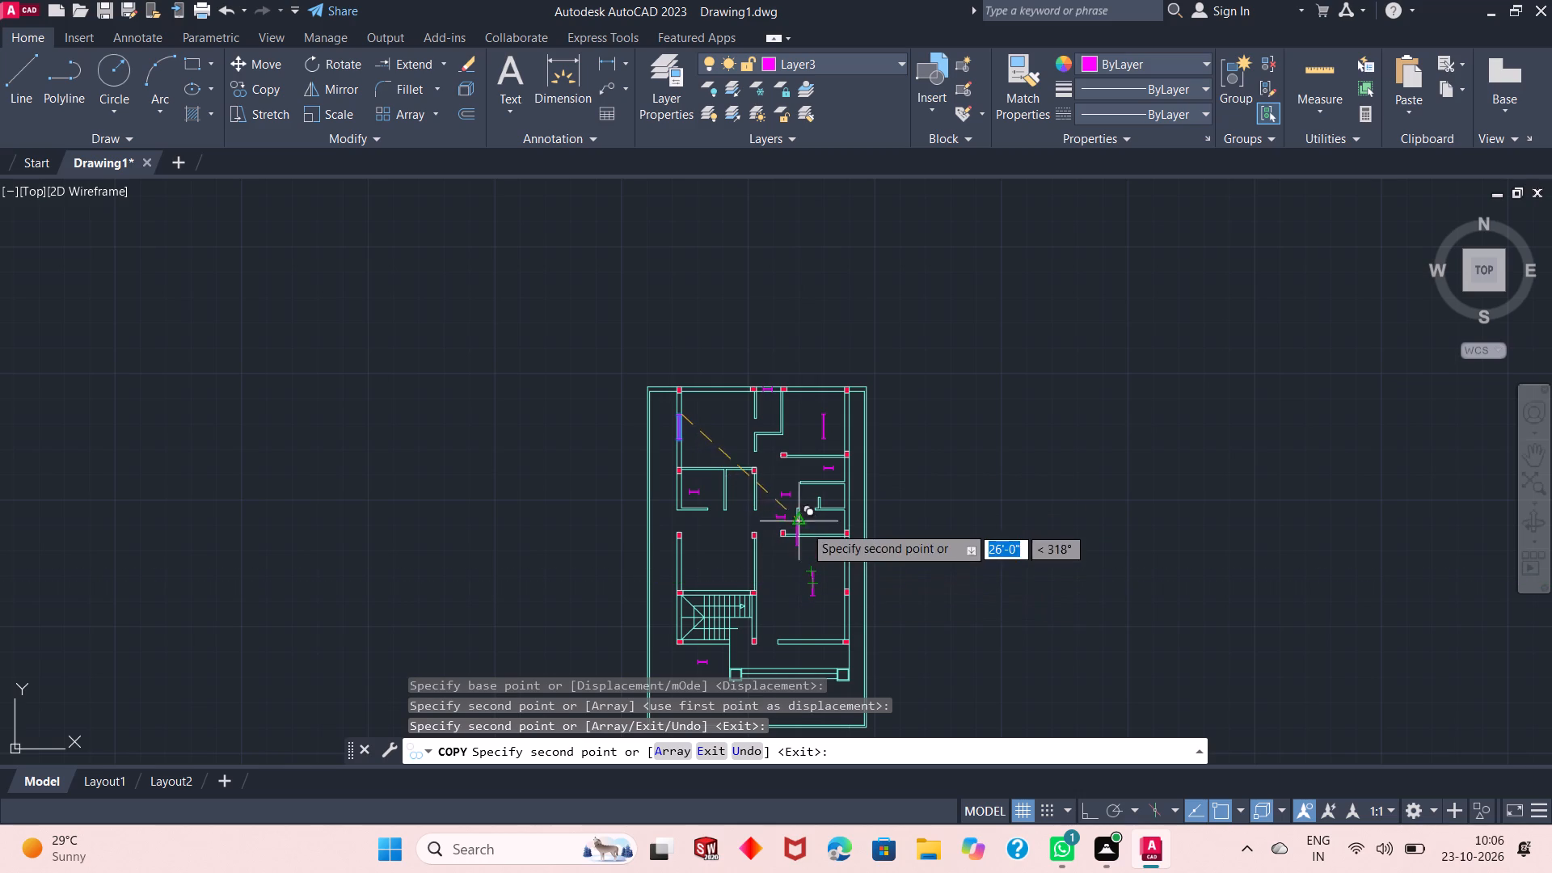
Place three more copies of the long window: in the southeast room, outside southwest of the staircase, and in the room north of the staircase.
{"action": "scroll", "coordinate": [822, 505], "scroll_direction": "down", "scroll_amount": 1}
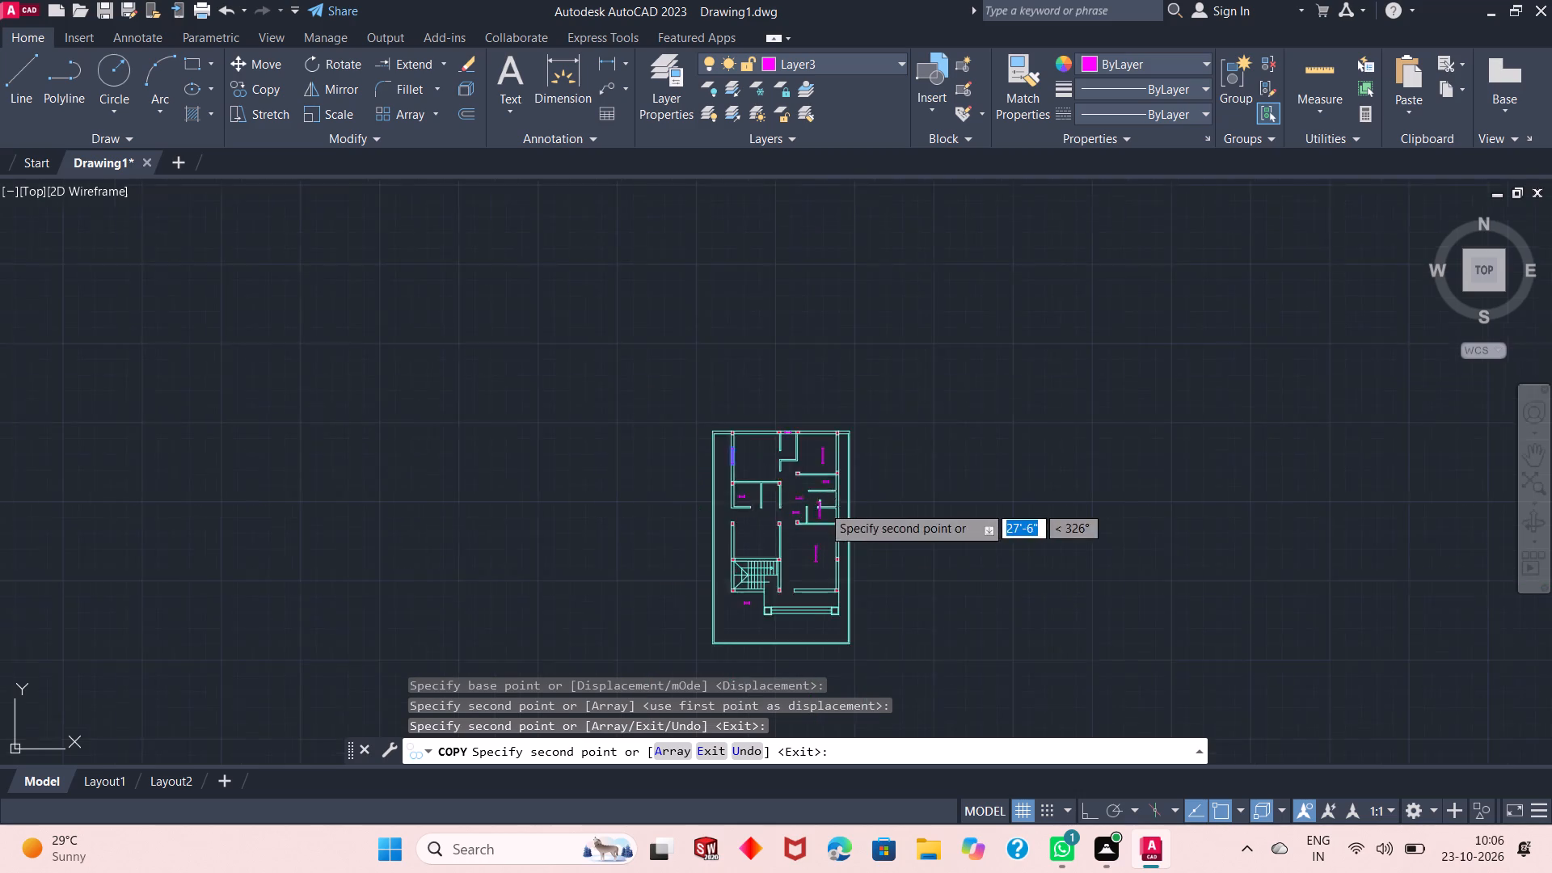
{"action": "scroll", "coordinate": [822, 505], "scroll_direction": "down", "scroll_amount": 1}
{"action": "scroll", "coordinate": [824, 556], "scroll_direction": "up", "scroll_amount": 4}
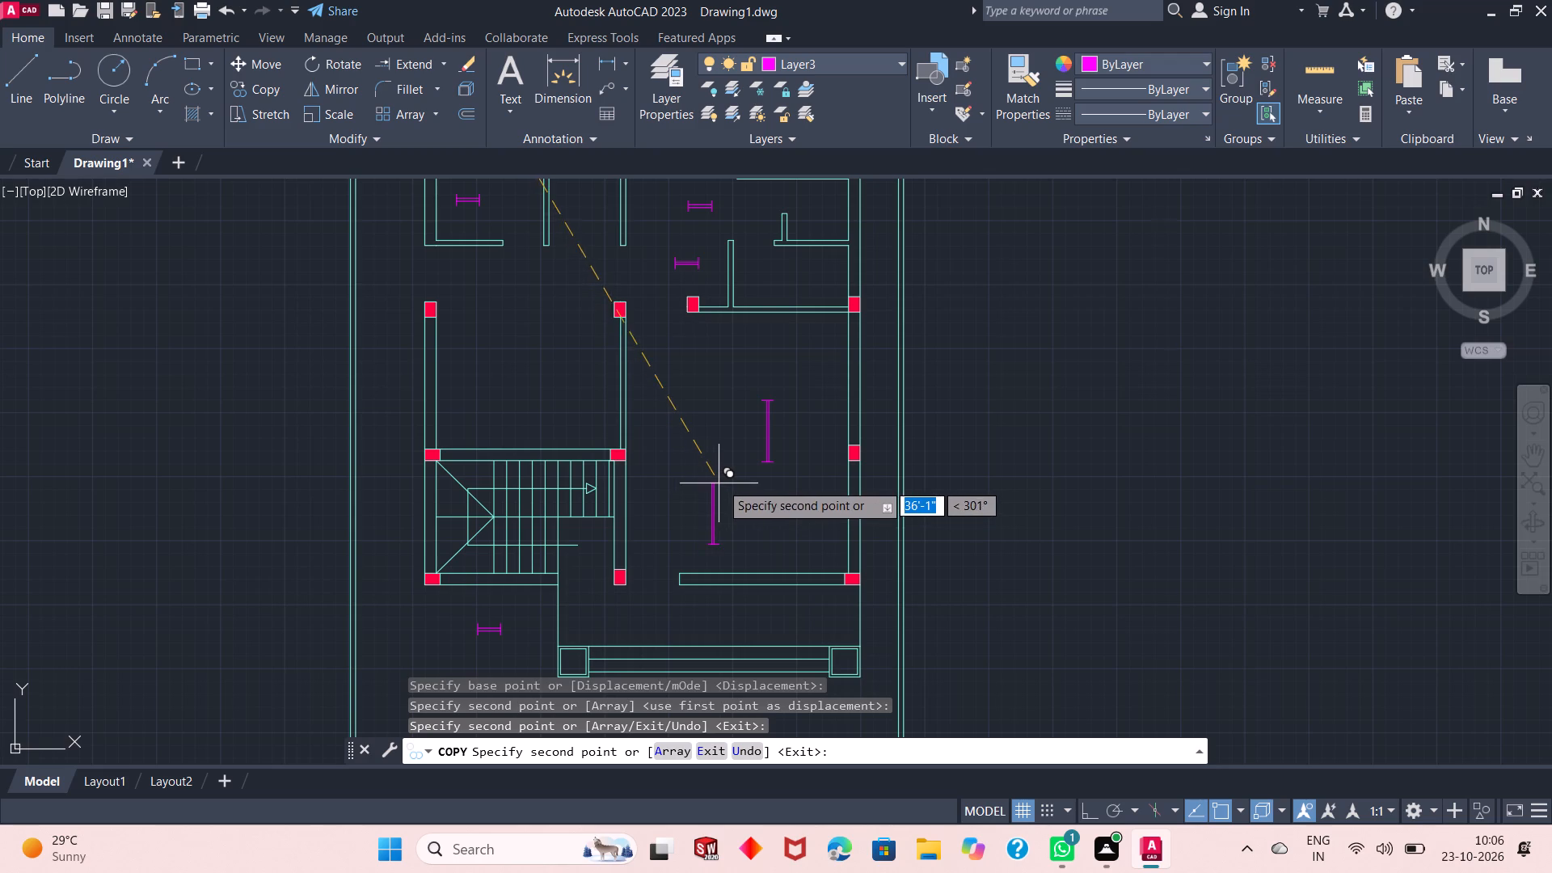
{"action": "left_click", "coordinate": [724, 479]}
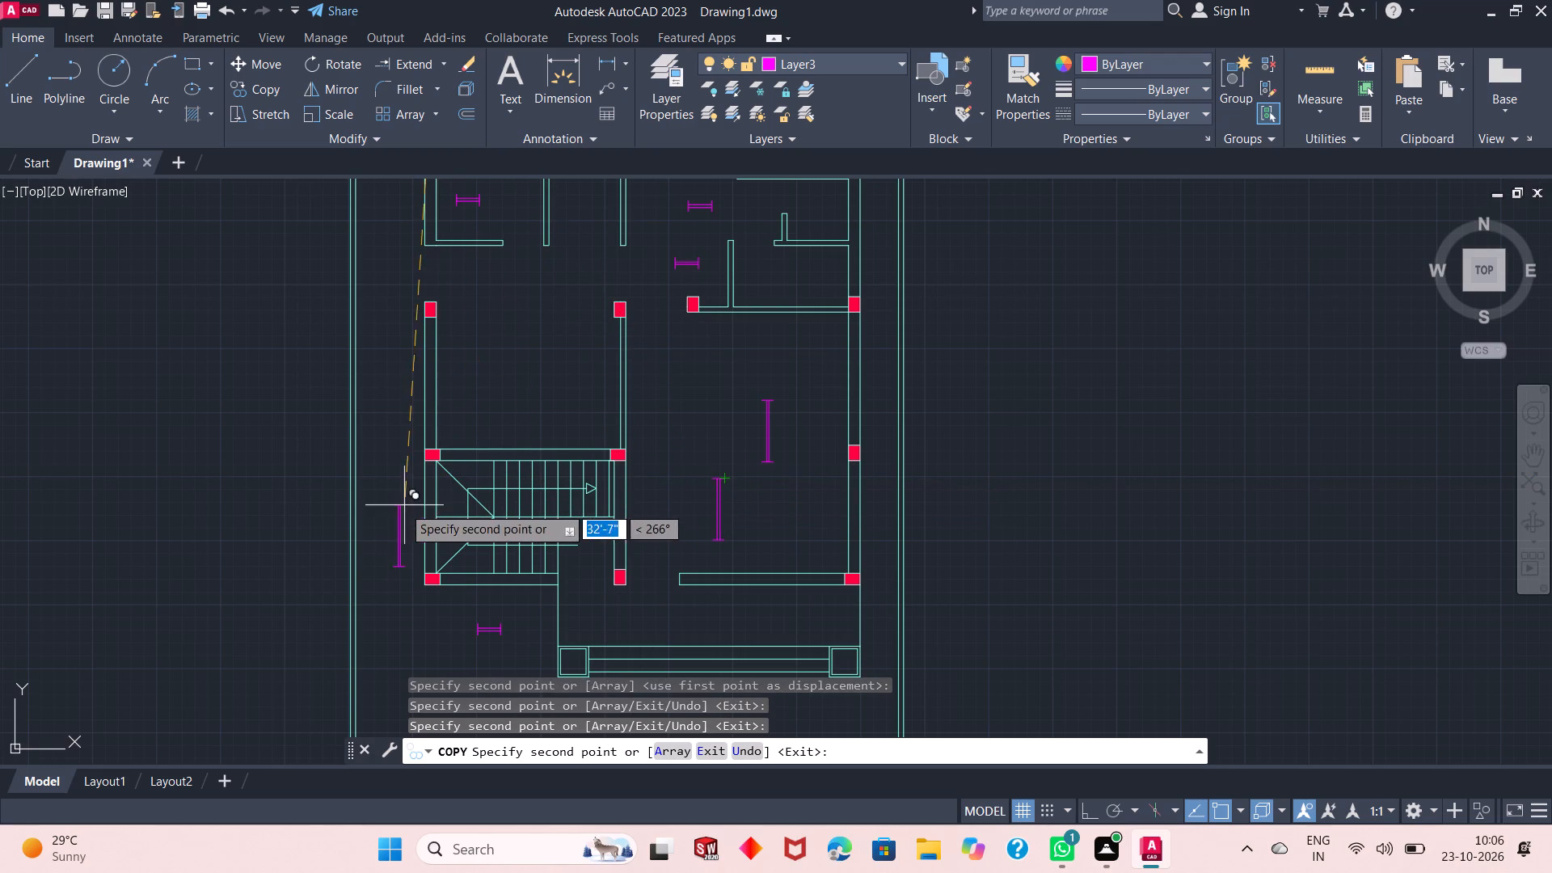
{"action": "left_click", "coordinate": [415, 642]}
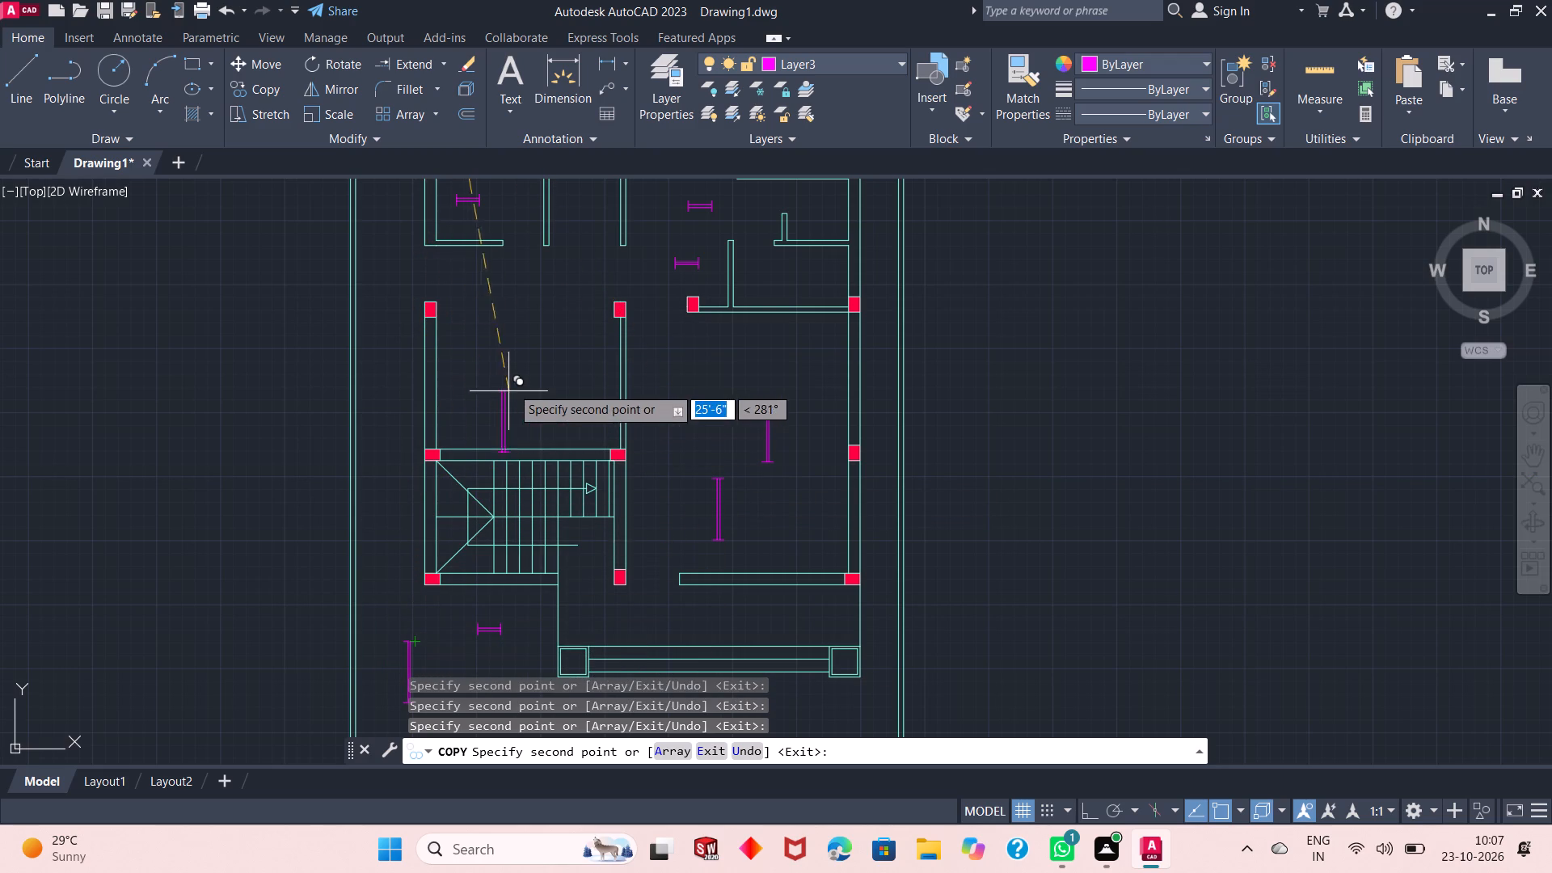
{"action": "left_click", "coordinate": [522, 356]}
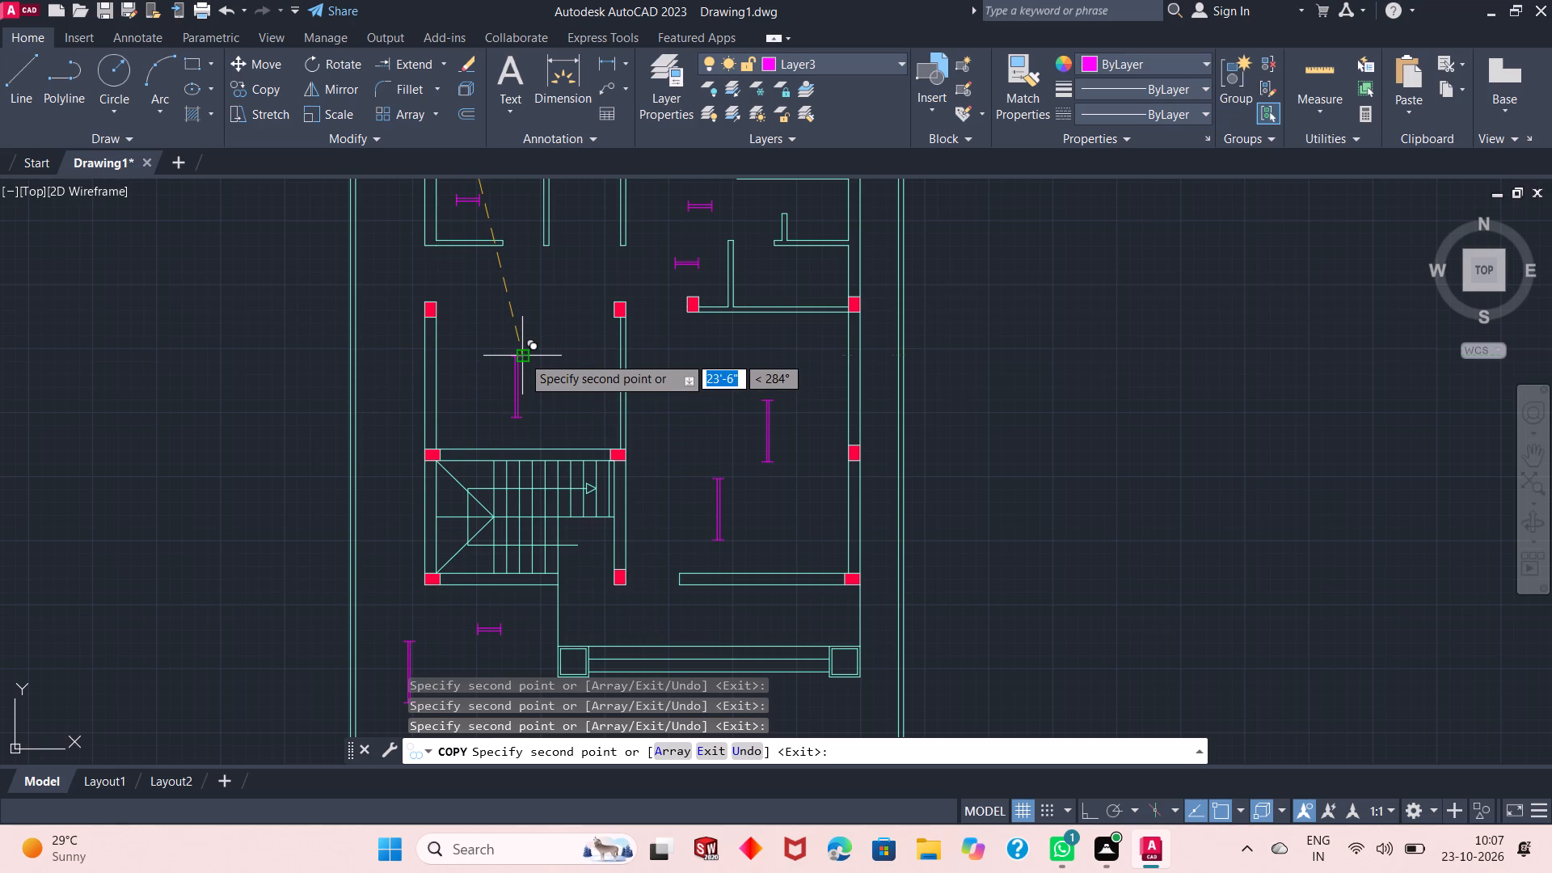
{"action": "right_click", "coordinate": [528, 356]}
{"action": "left_click", "coordinate": [555, 371]}
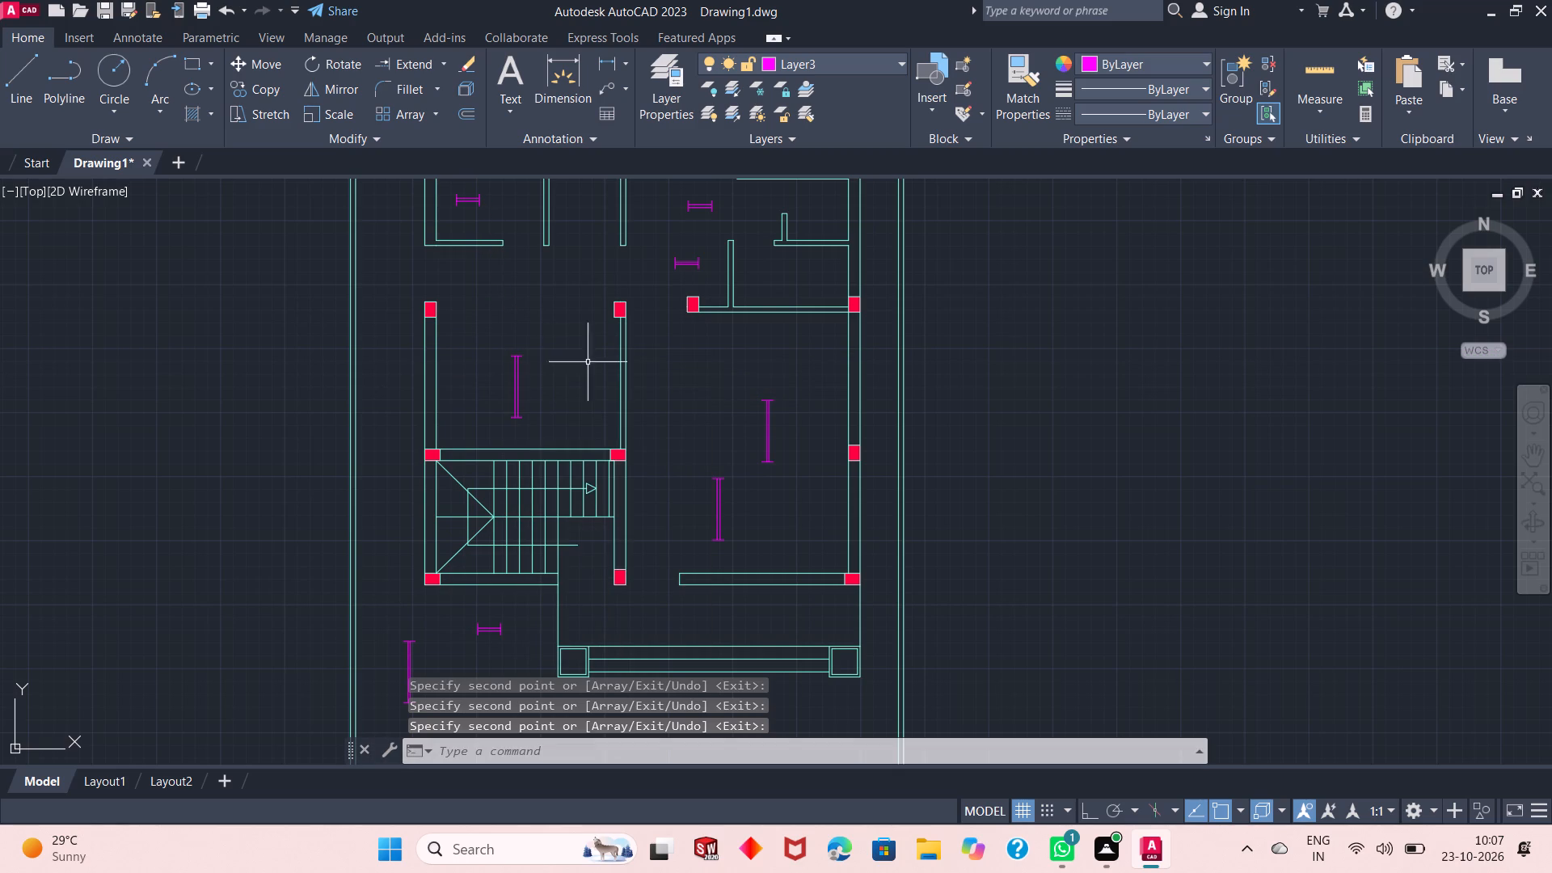
Rotate the small window in the west room about a base point at its upper right end.
{"action": "scroll", "coordinate": [660, 394], "scroll_direction": "down", "scroll_amount": 2}
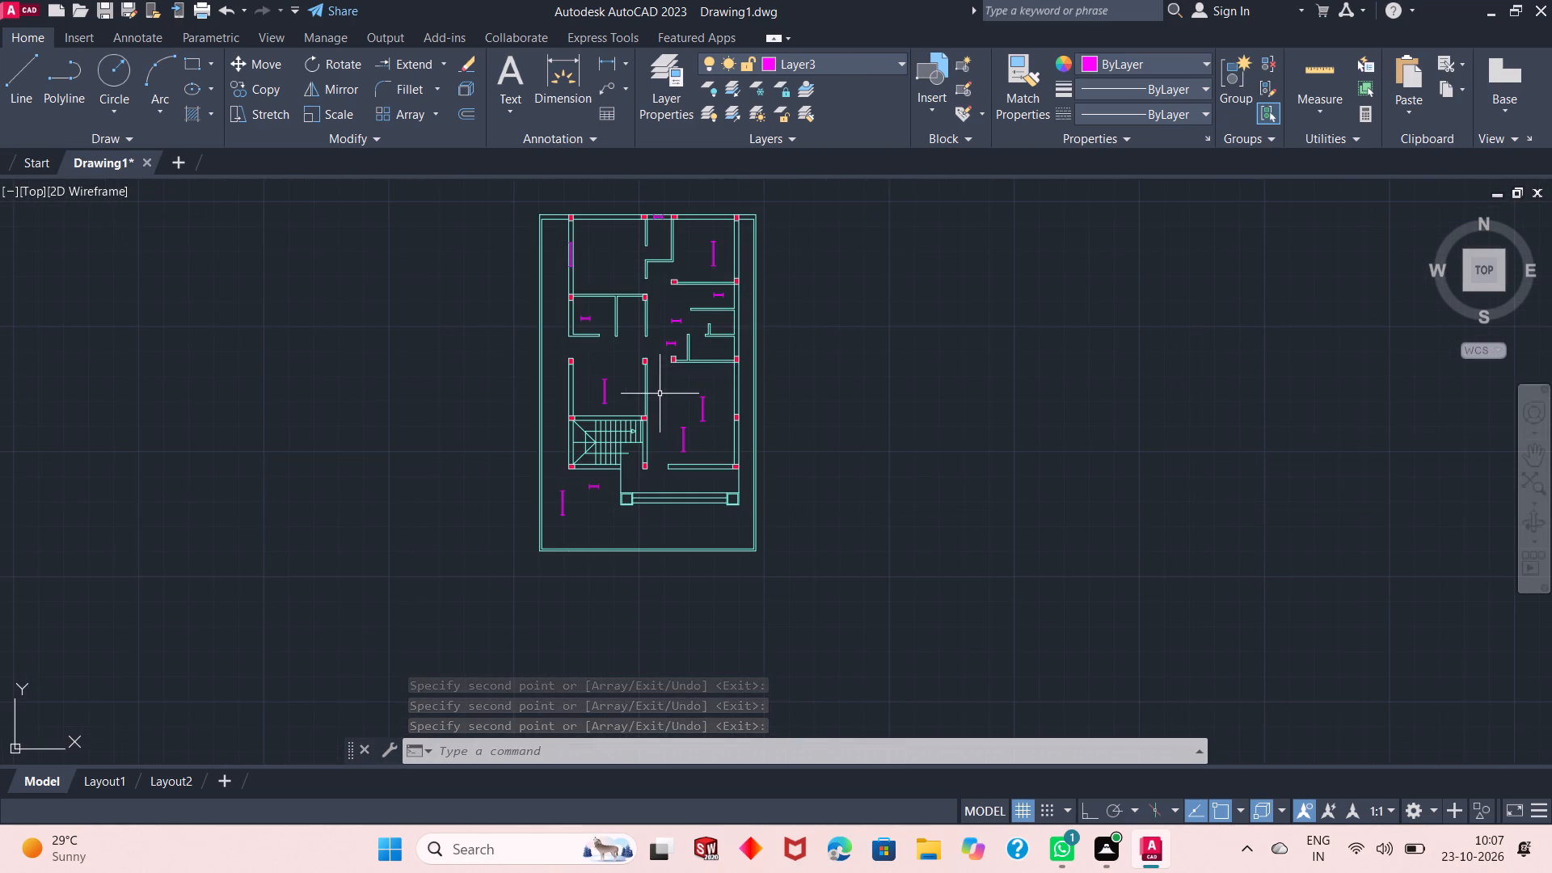
{"action": "scroll", "coordinate": [663, 259], "scroll_direction": "up", "scroll_amount": 1}
{"action": "scroll", "coordinate": [626, 471], "scroll_direction": "down", "scroll_amount": 1}
{"action": "scroll", "coordinate": [655, 379], "scroll_direction": "up", "scroll_amount": 1}
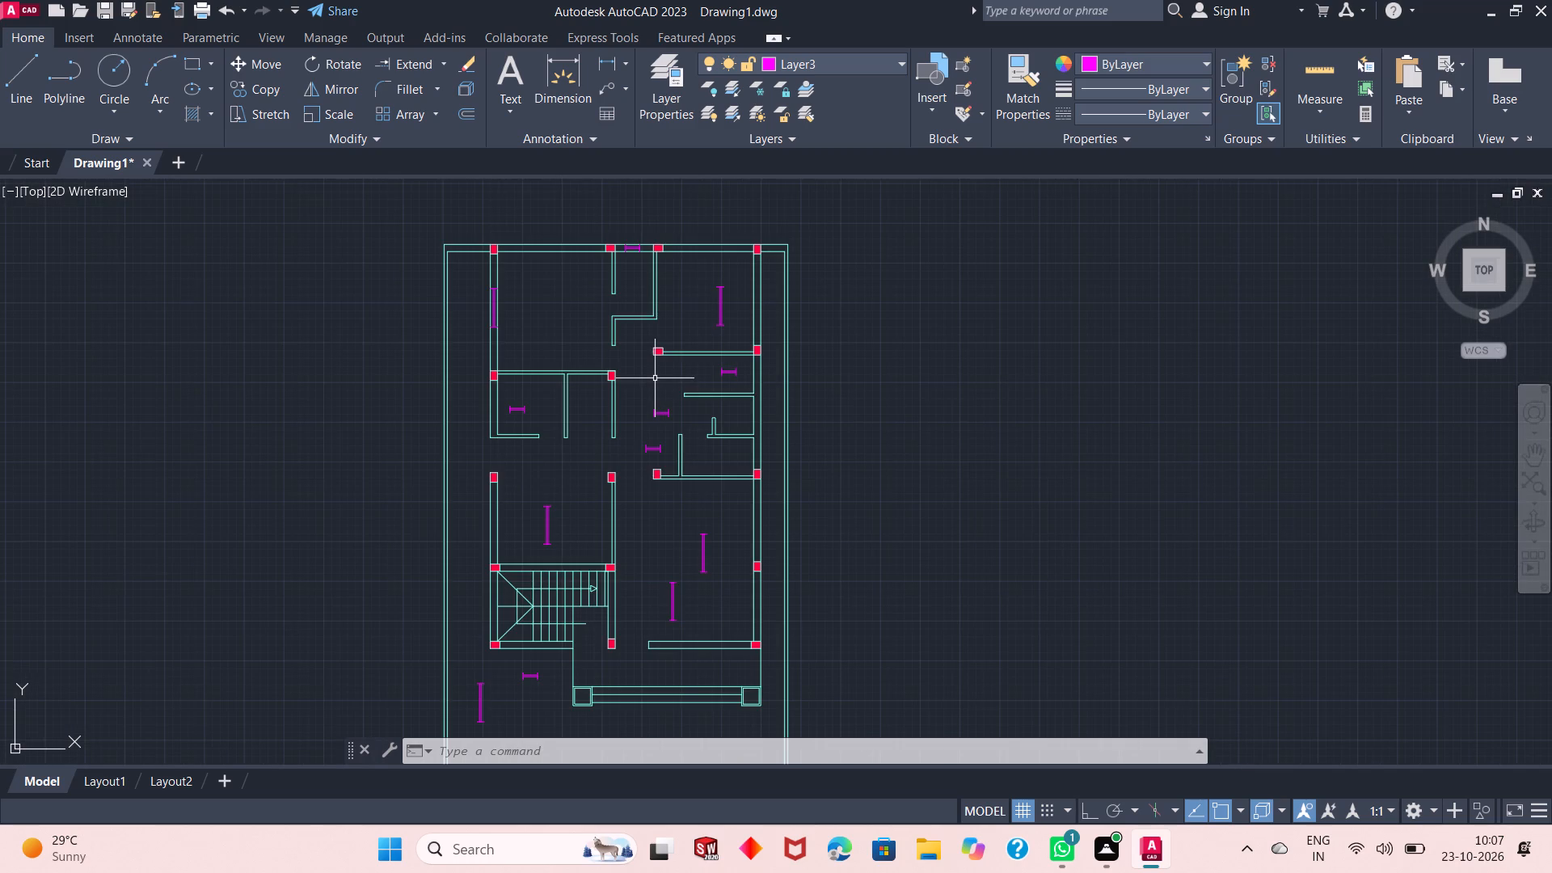
{"action": "scroll", "coordinate": [533, 394], "scroll_direction": "up", "scroll_amount": 2}
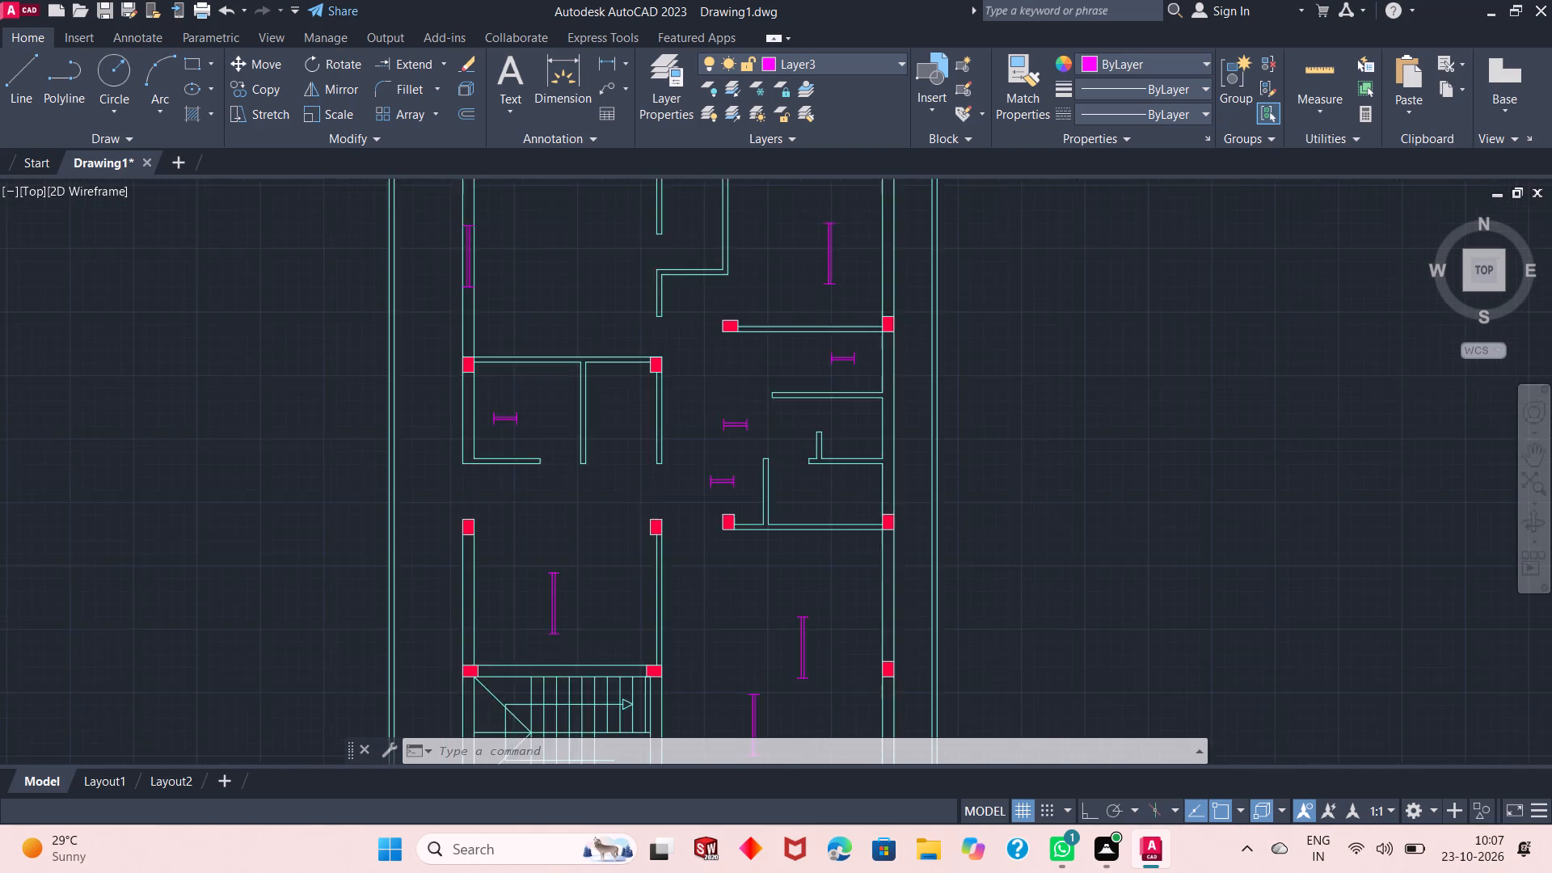
{"action": "left_click", "coordinate": [529, 413]}
{"action": "left_click", "coordinate": [452, 466]}
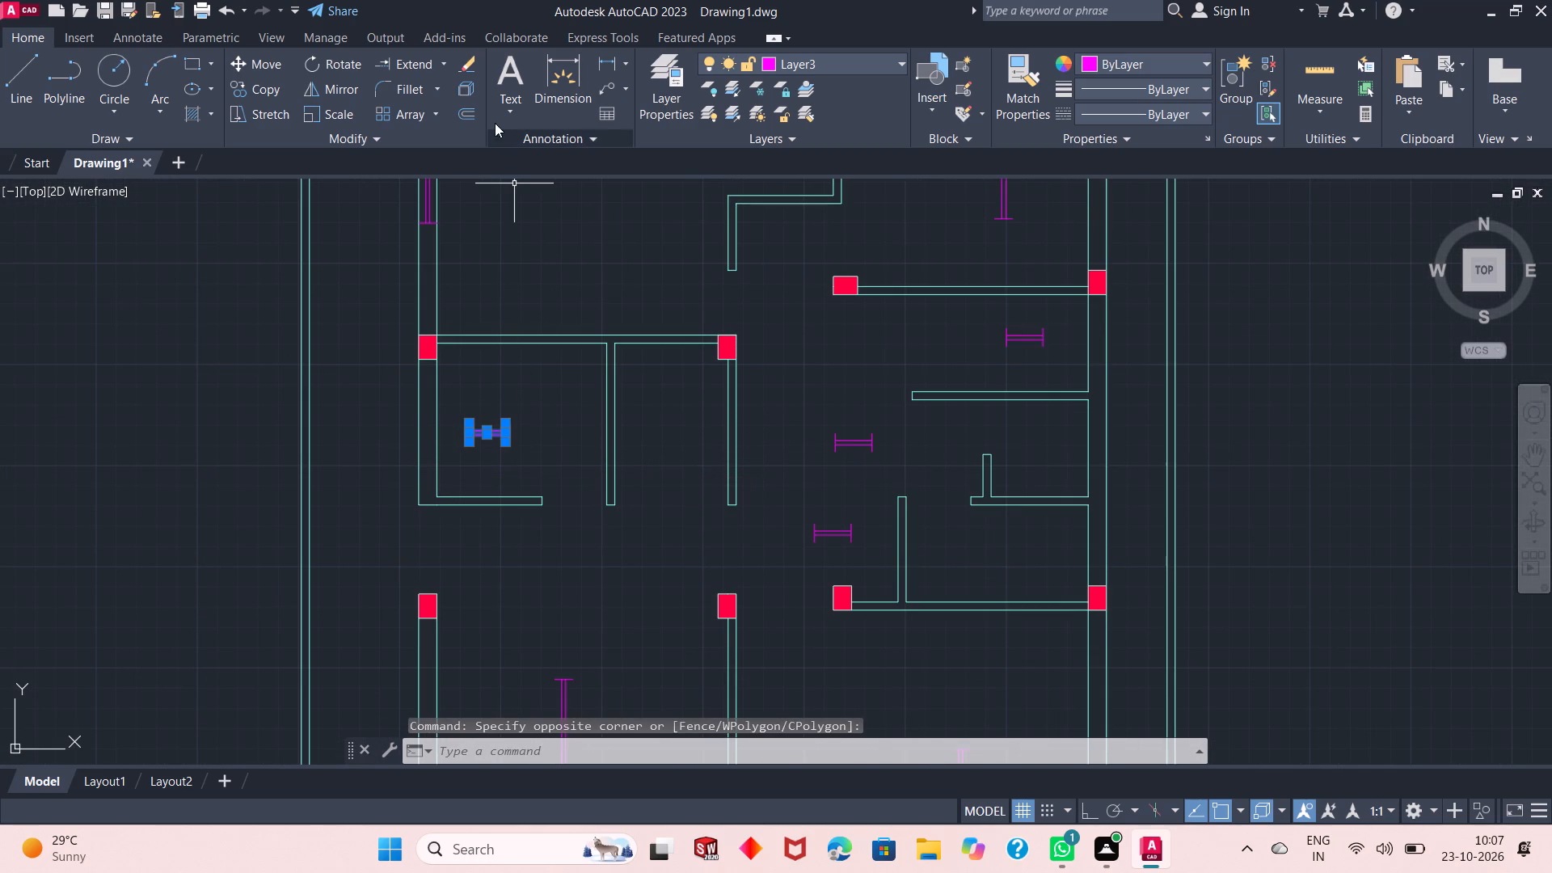
{"action": "left_click", "coordinate": [356, 67]}
{"action": "left_click", "coordinate": [500, 423]}
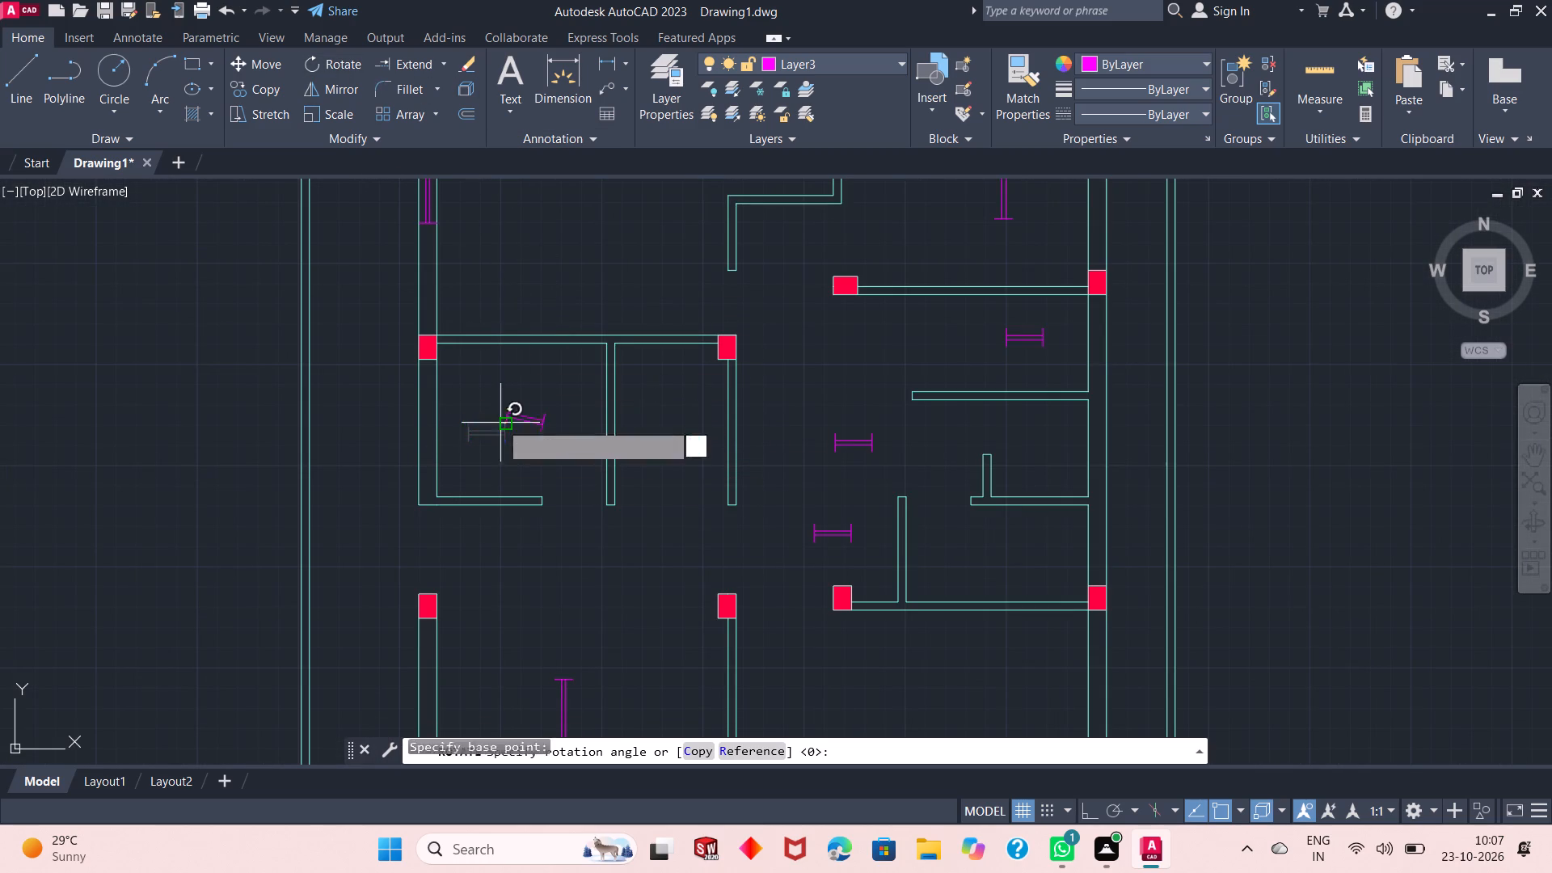
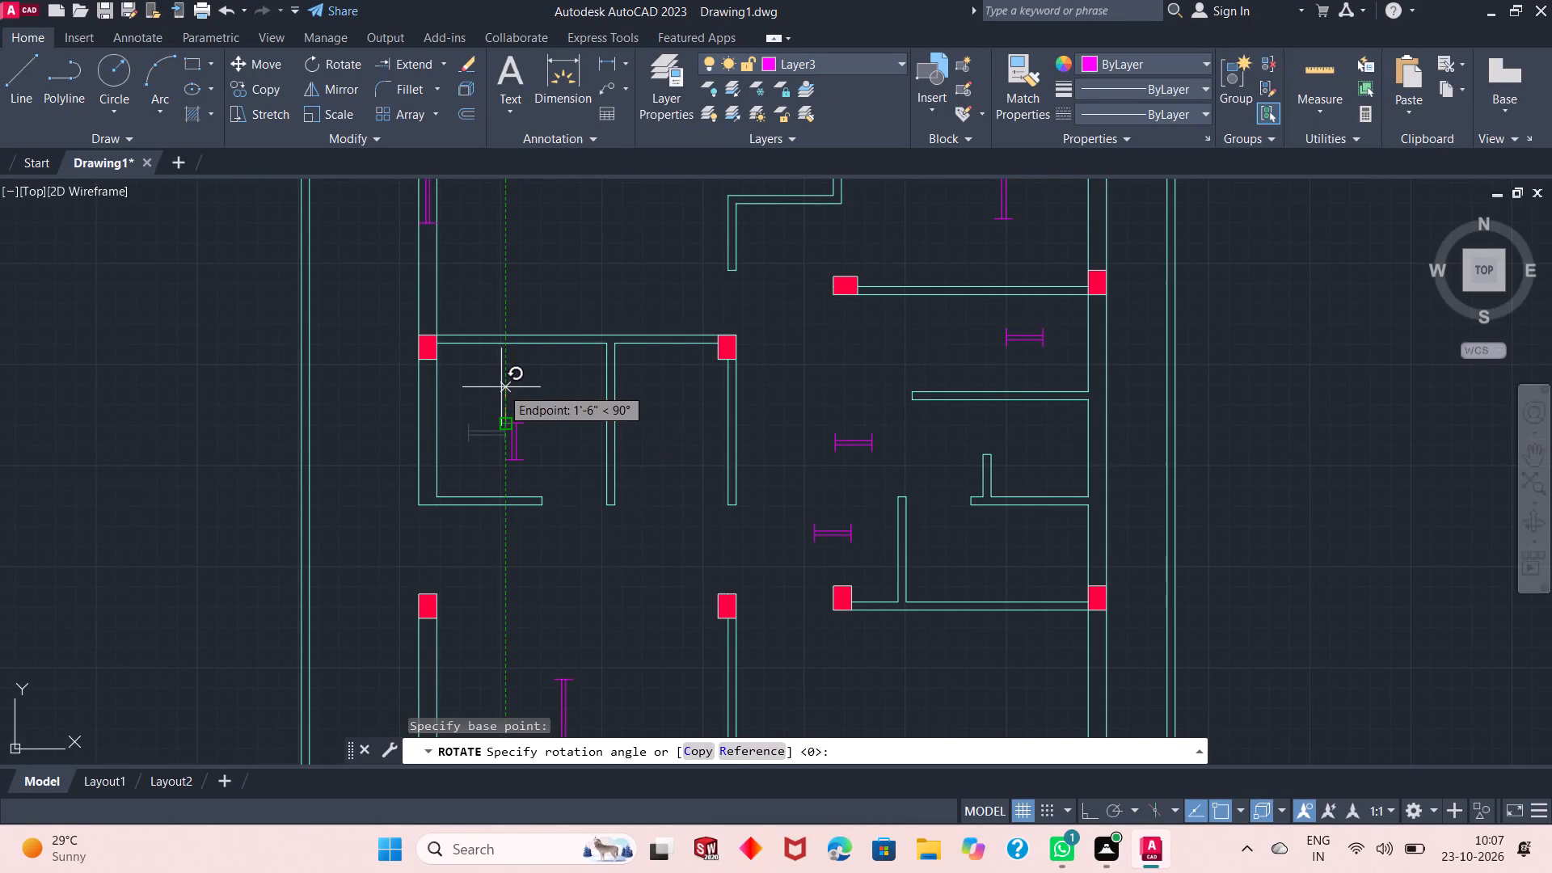
Rotate the small magenta window symbol in the west room by 90 degrees so it stands vertical.
{"action": "left_click", "coordinate": [501, 387]}
Move the vertical window symbol about 3'-7" from the west room into the house's west outer wall, matching its end to the outer wall line.
{"action": "left_click", "coordinate": [569, 412]}
{"action": "left_click", "coordinate": [484, 470]}
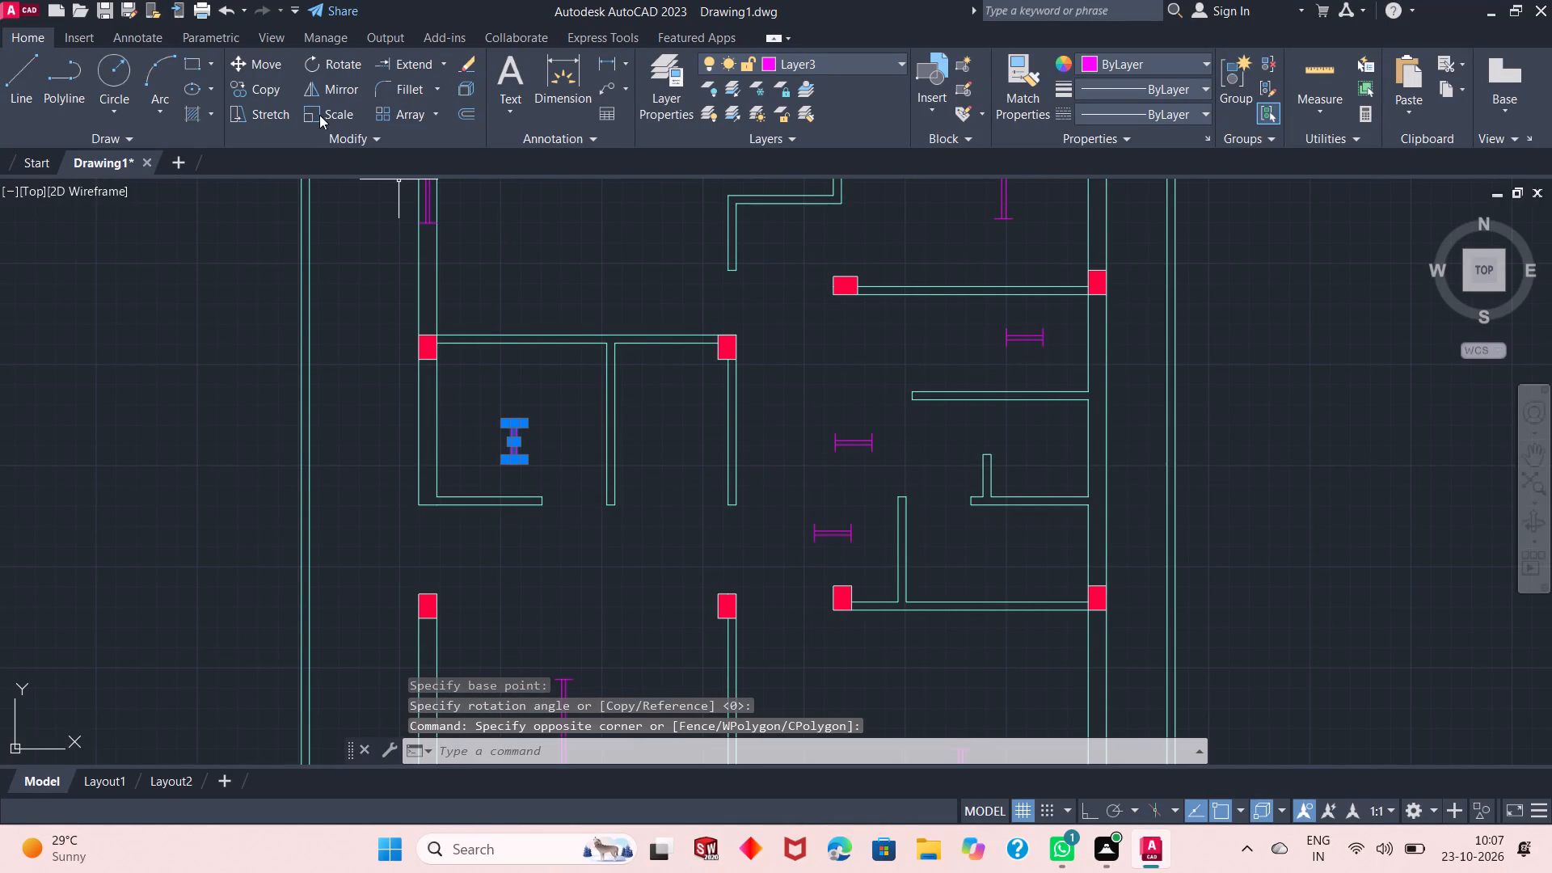
{"action": "left_click", "coordinate": [277, 61]}
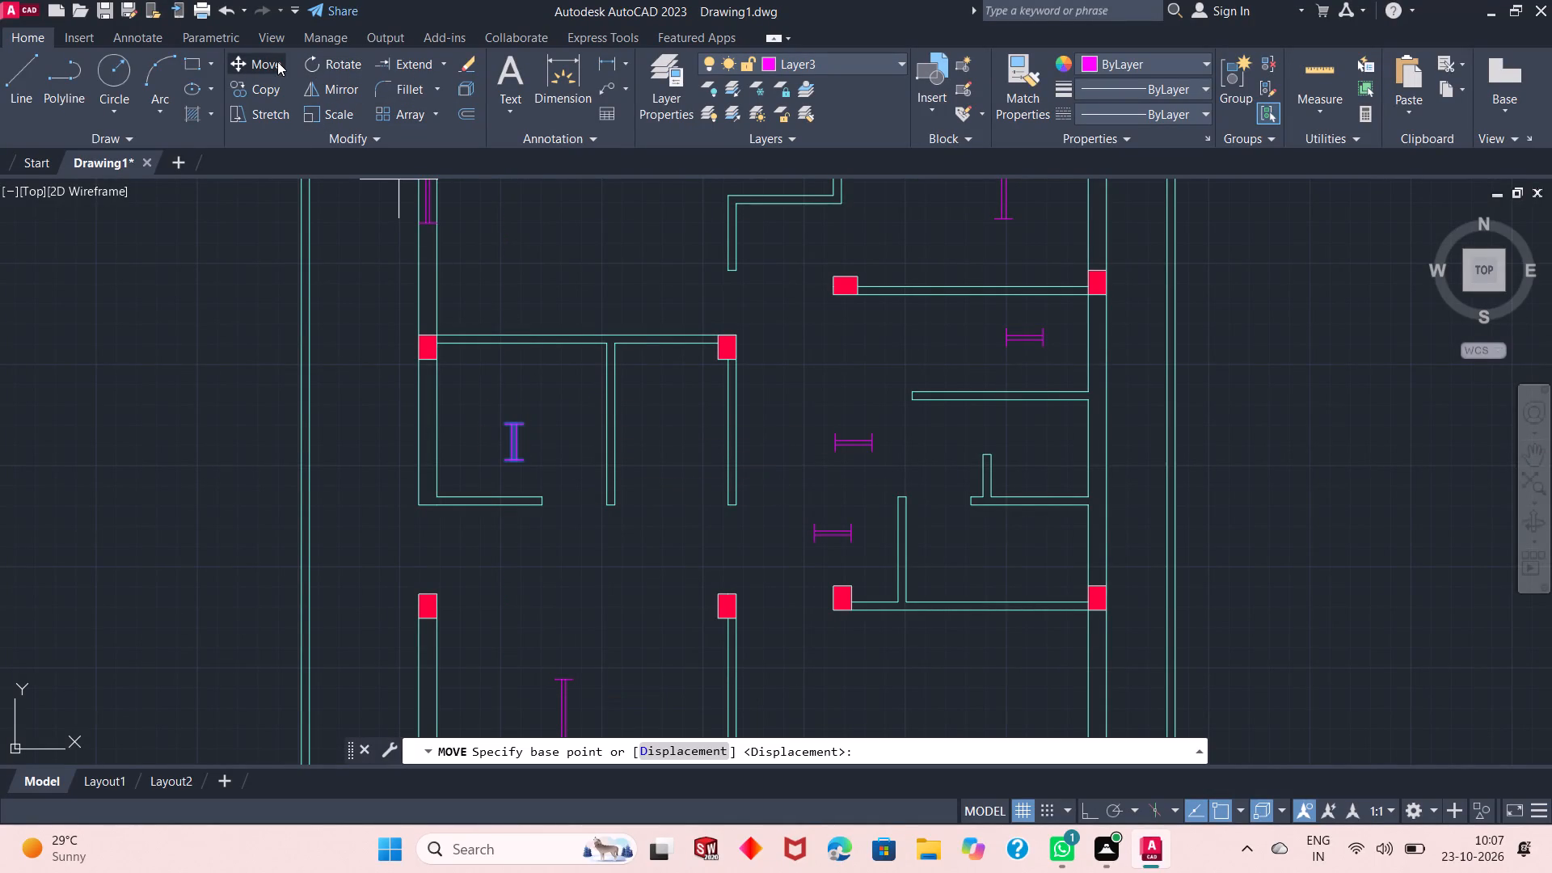
{"action": "left_click", "coordinate": [504, 420]}
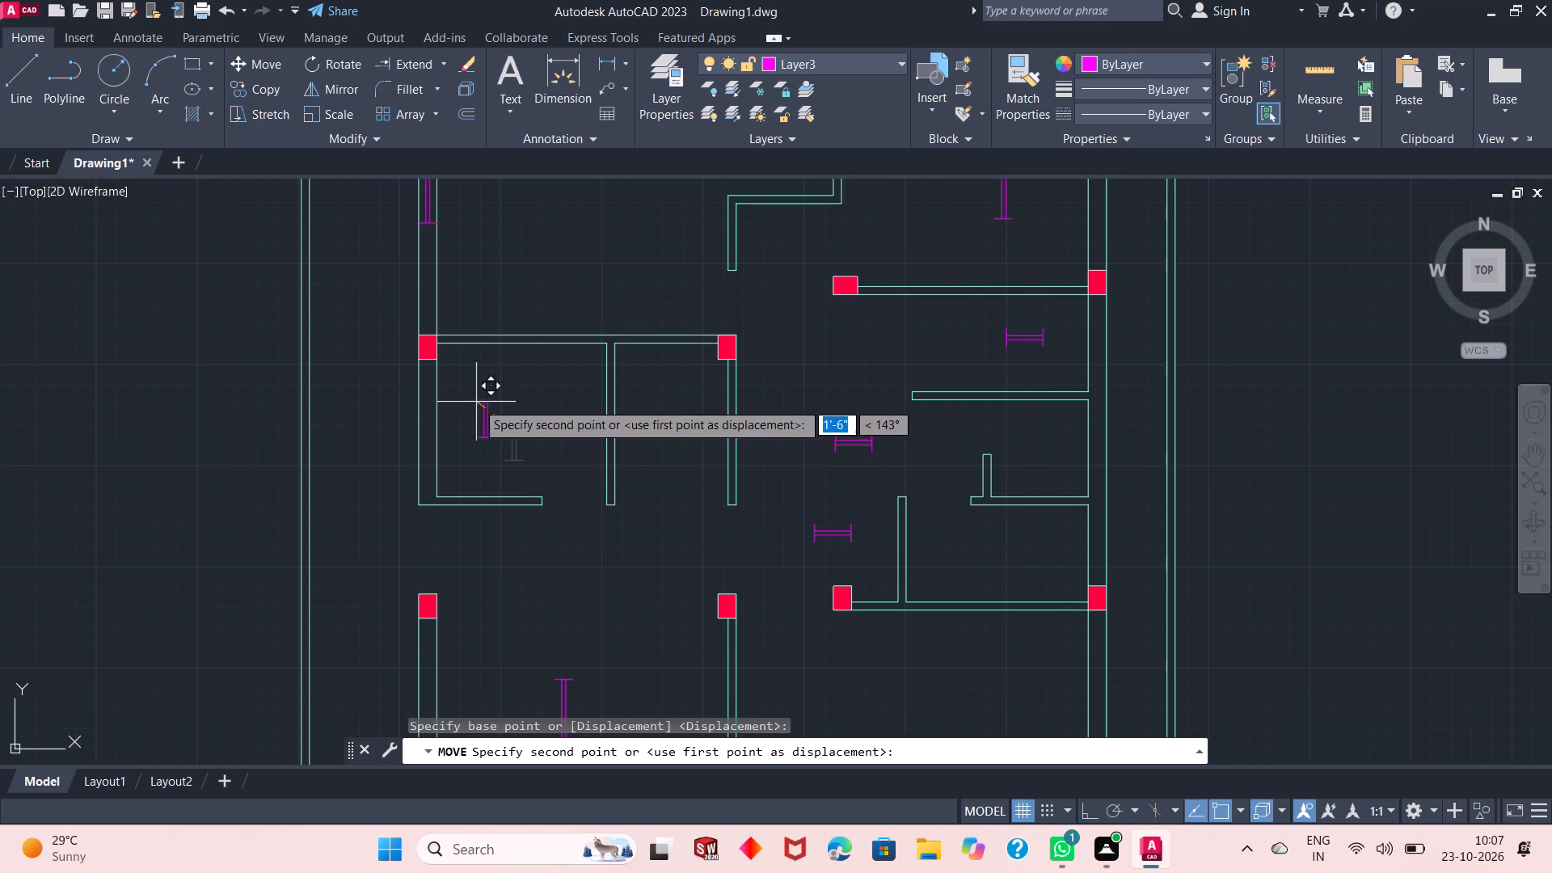
{"action": "scroll", "coordinate": [410, 400], "scroll_direction": "down", "scroll_amount": 1}
{"action": "scroll", "coordinate": [409, 400], "scroll_direction": "up", "scroll_amount": 2}
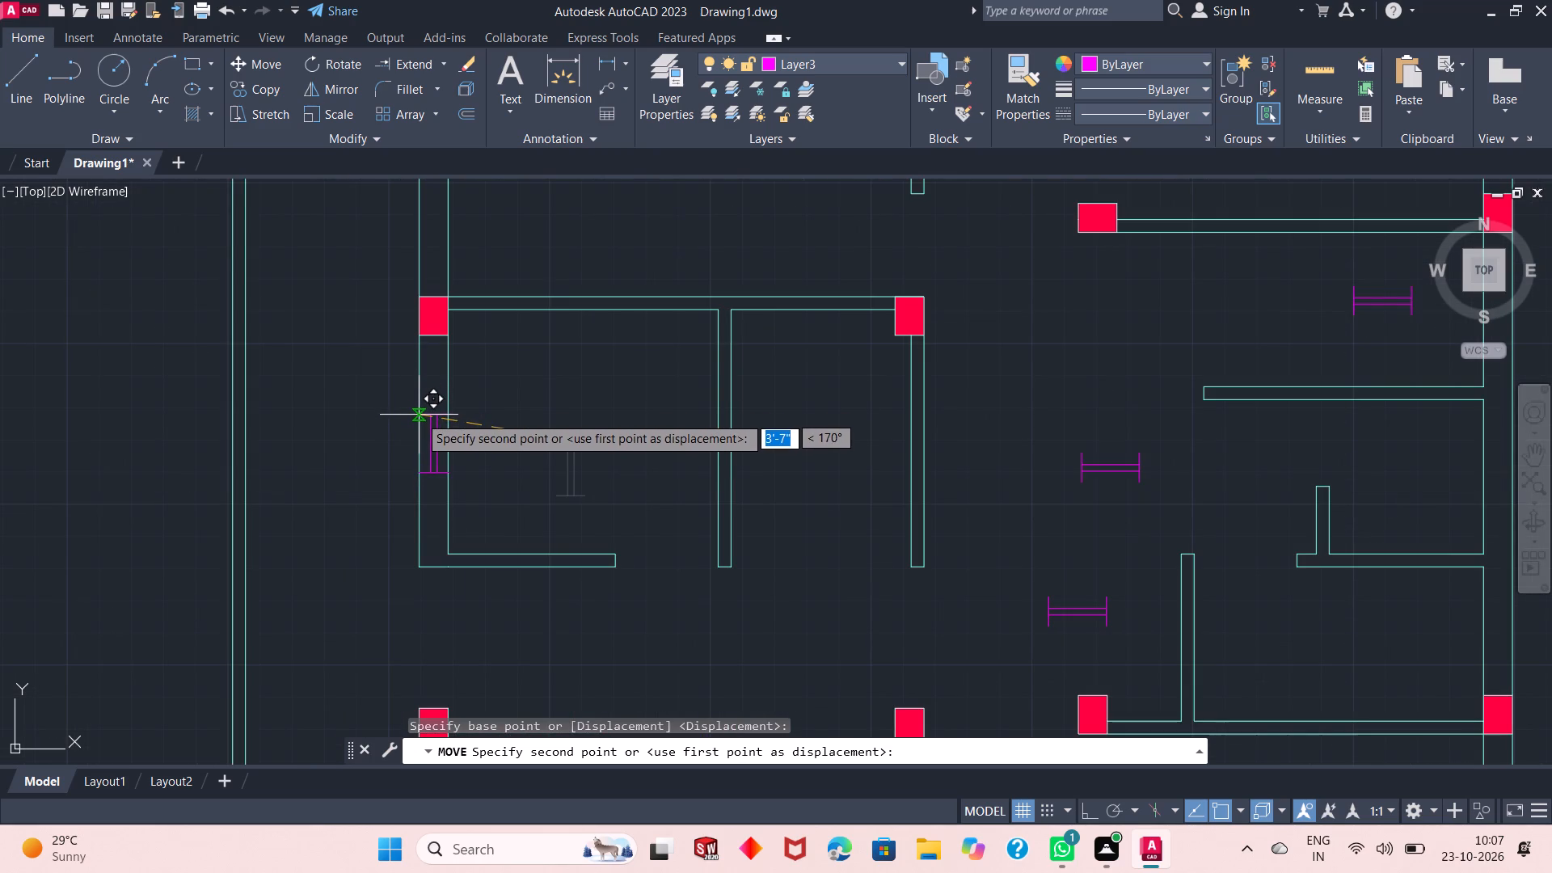
{"action": "left_click", "coordinate": [417, 415]}
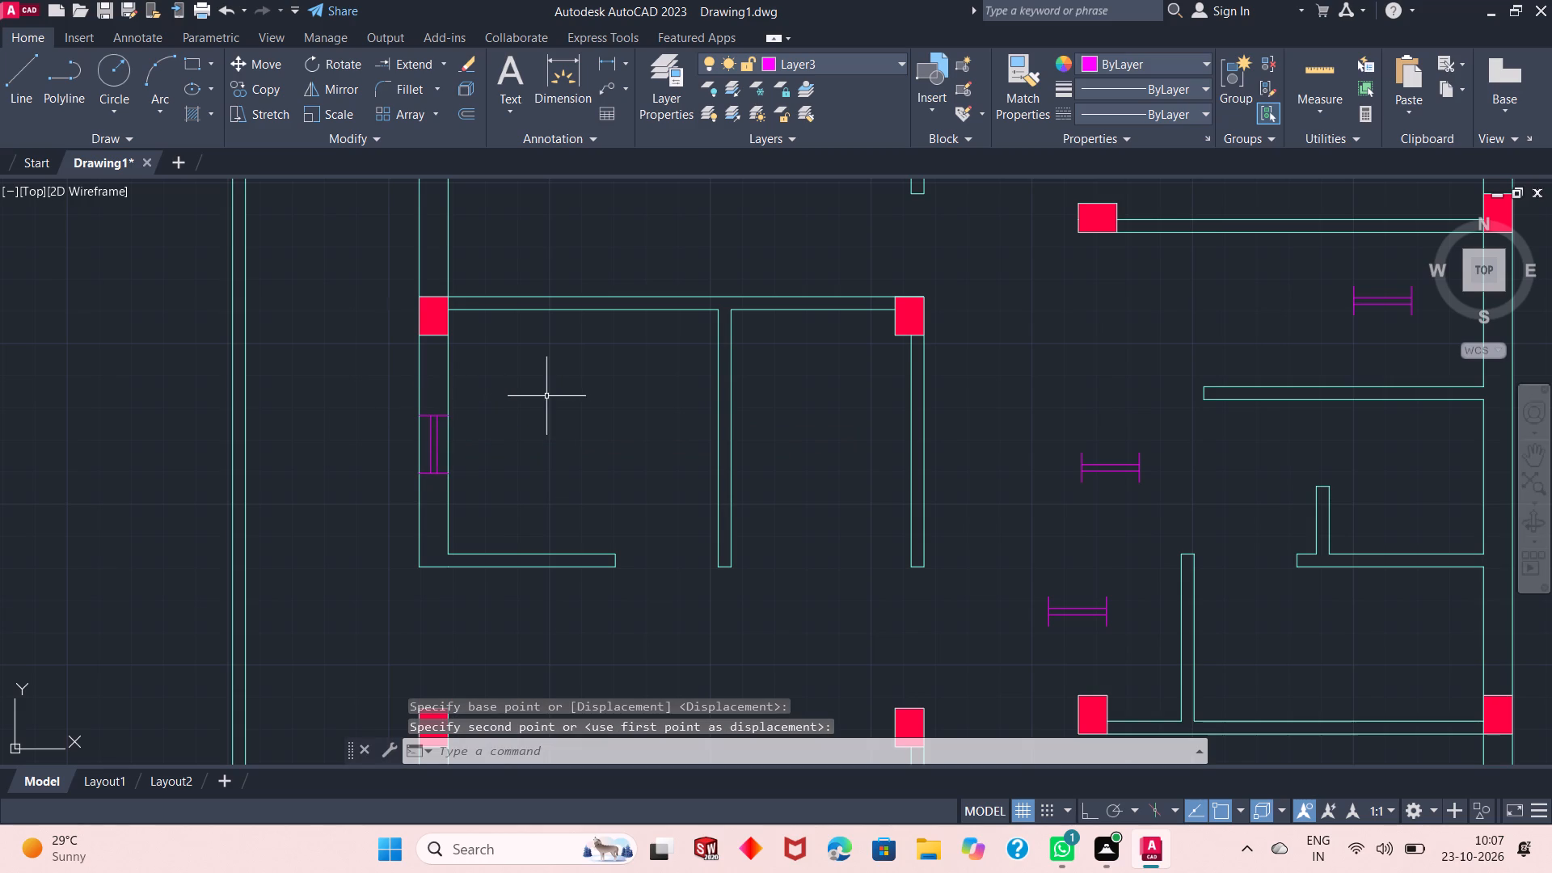
Move the long vertical window symbol in the northeast room about 3'-11" into the east outer wall between the two columns.
{"action": "scroll", "coordinate": [424, 407], "scroll_direction": "down", "scroll_amount": 1}
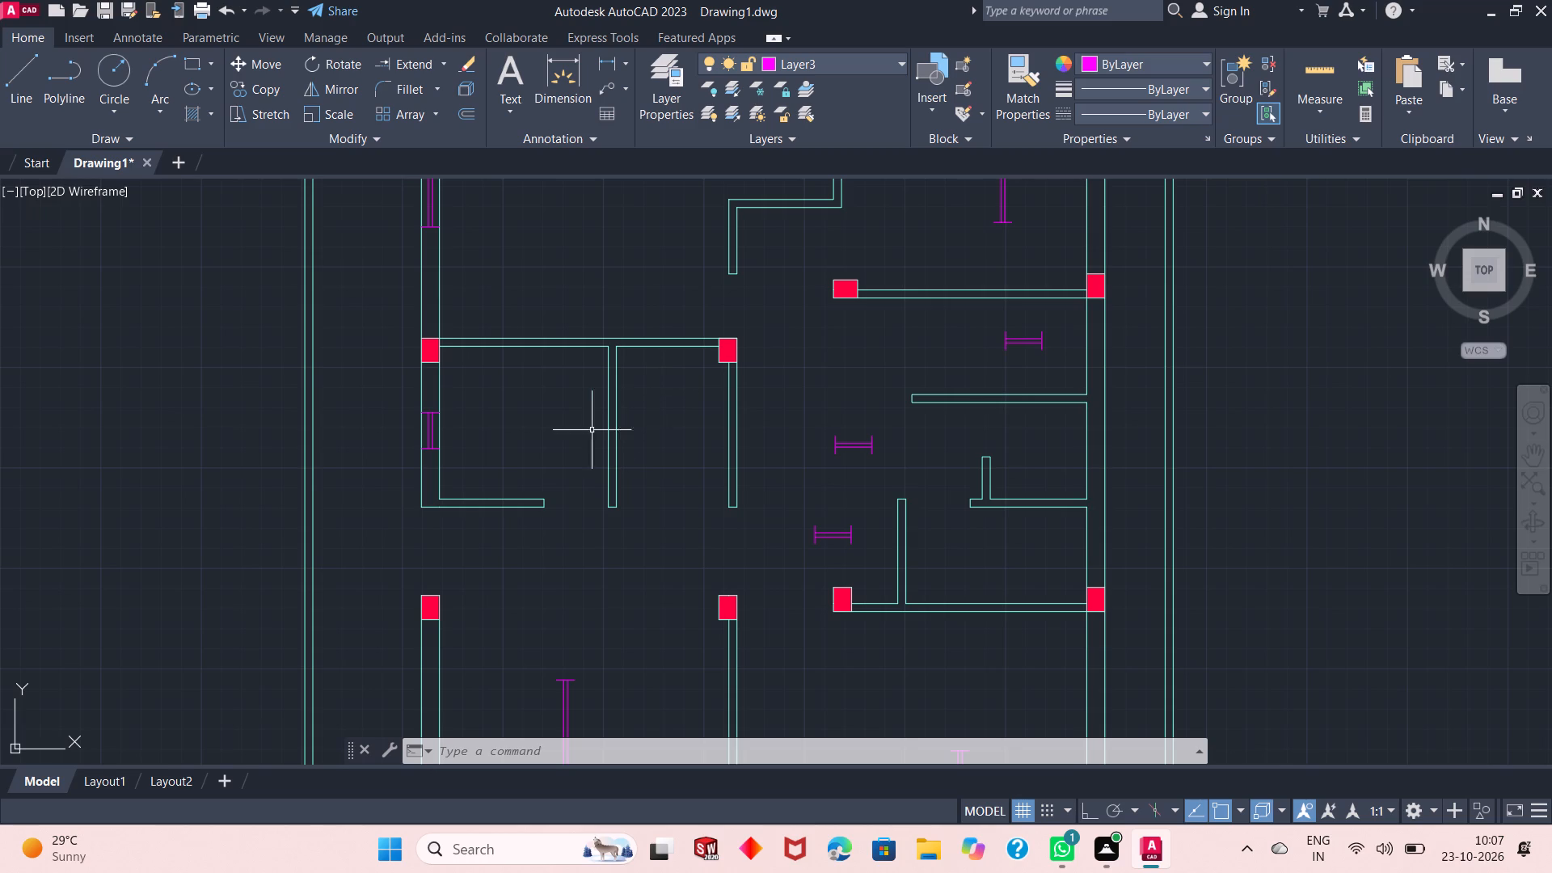
{"action": "scroll", "coordinate": [583, 439], "scroll_direction": "down", "scroll_amount": 1}
{"action": "scroll", "coordinate": [724, 420], "scroll_direction": "down", "scroll_amount": 1}
{"action": "scroll", "coordinate": [803, 289], "scroll_direction": "up", "scroll_amount": 4}
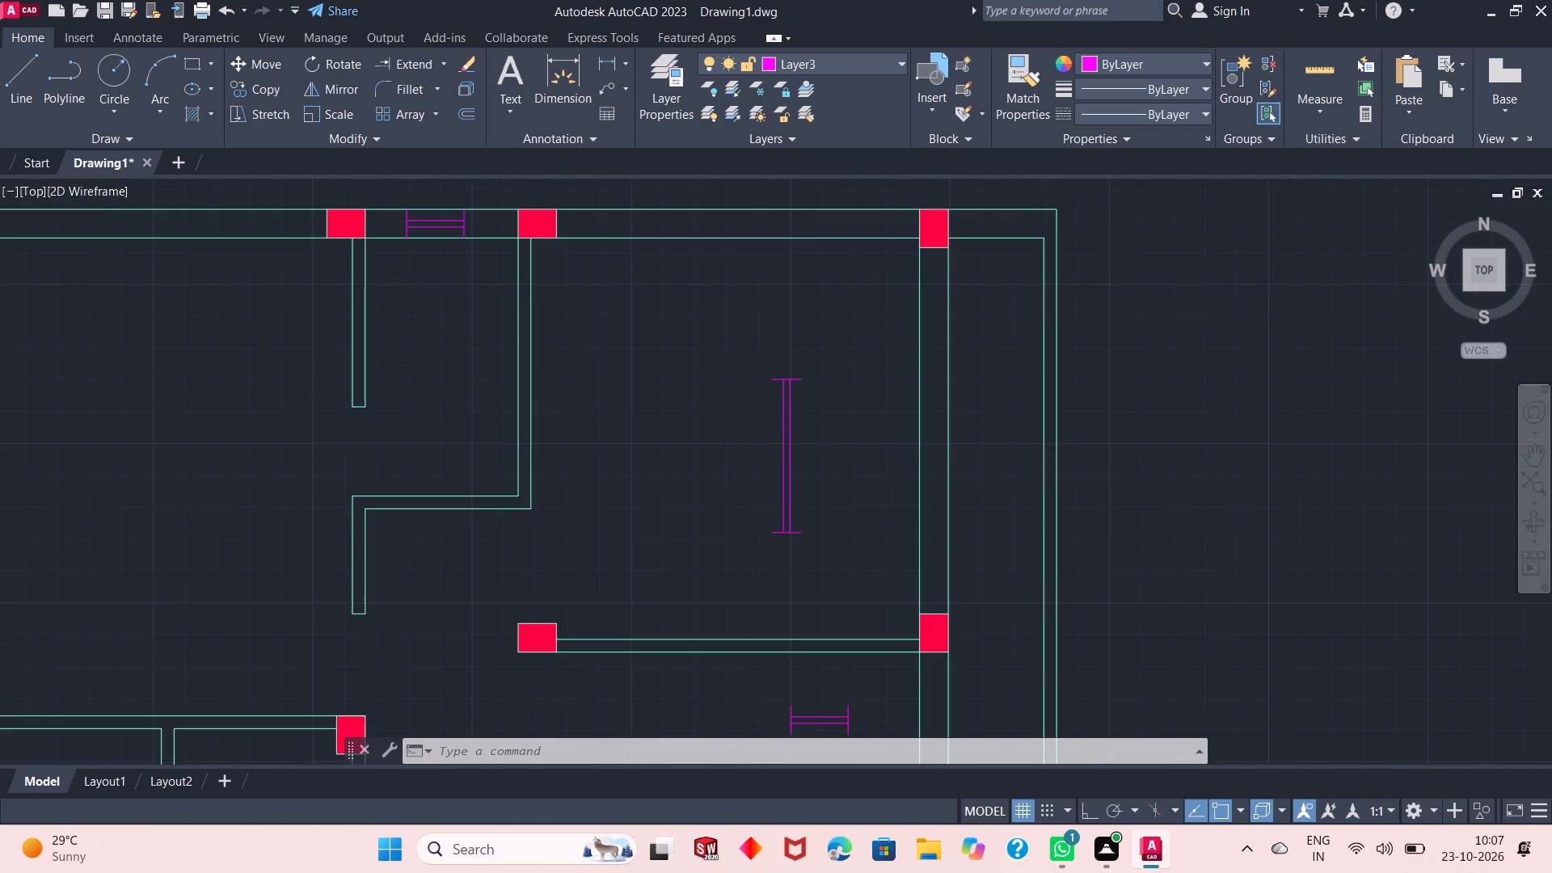
{"action": "left_click", "coordinate": [816, 414]}
{"action": "left_click", "coordinate": [660, 694]}
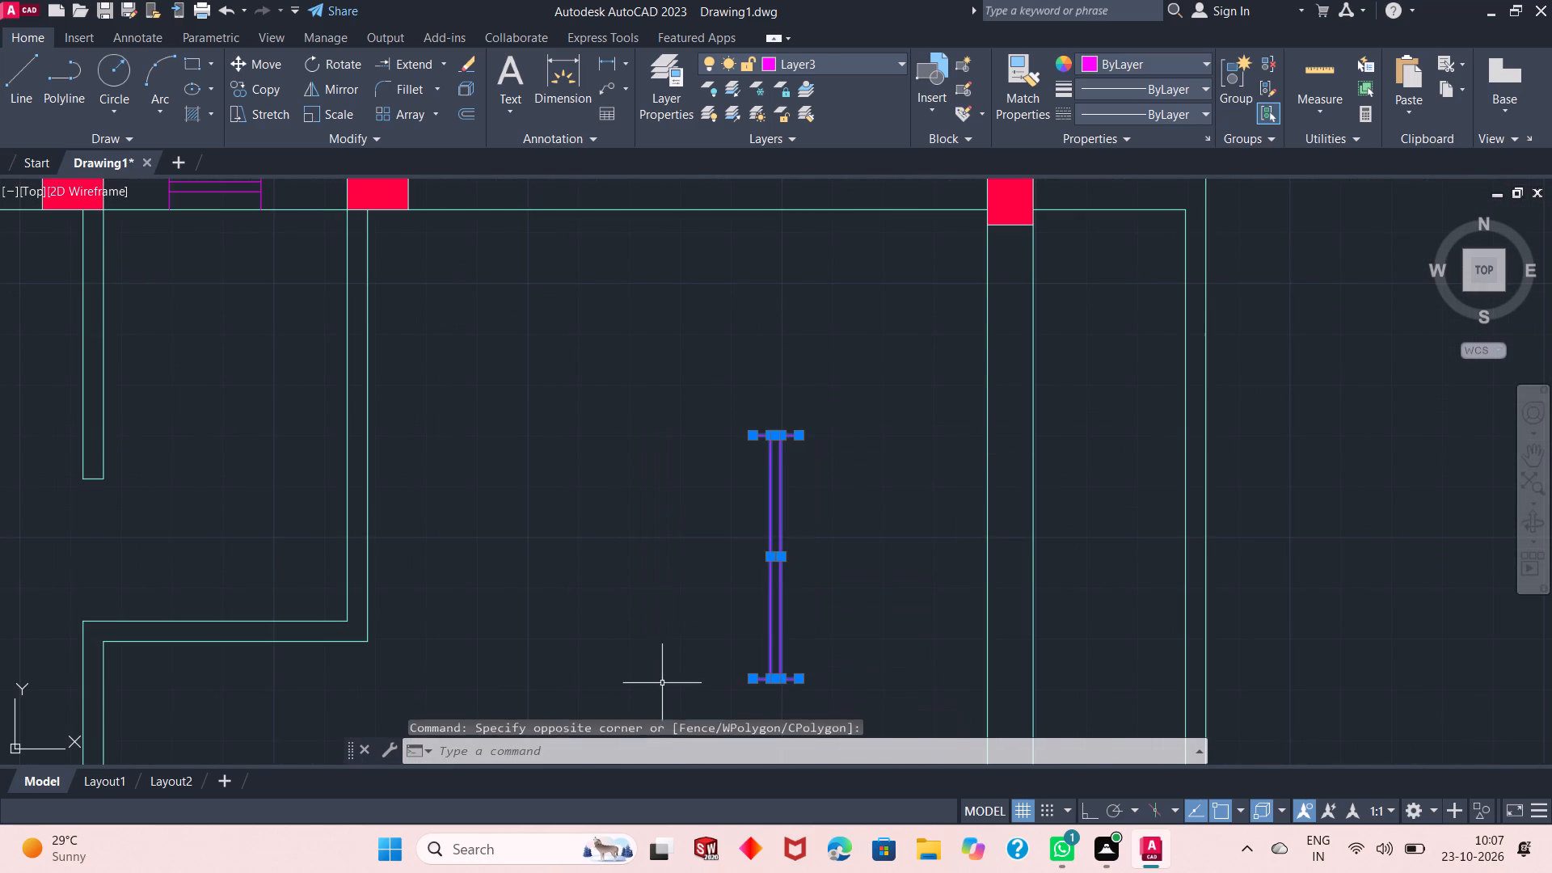
{"action": "left_click", "coordinate": [259, 52]}
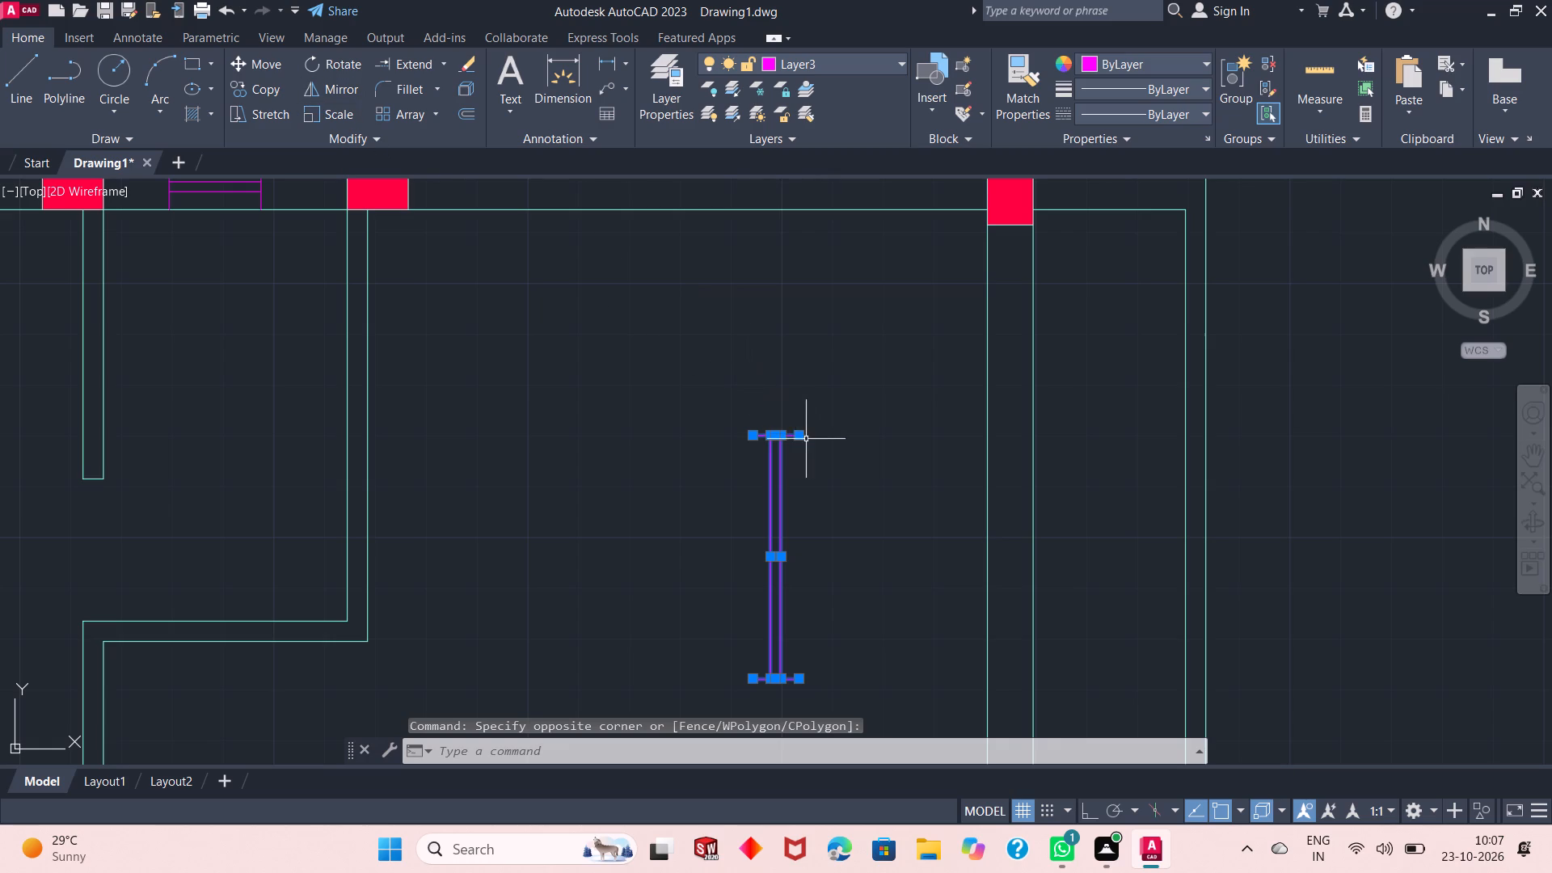
{"action": "left_click", "coordinate": [271, 65]}
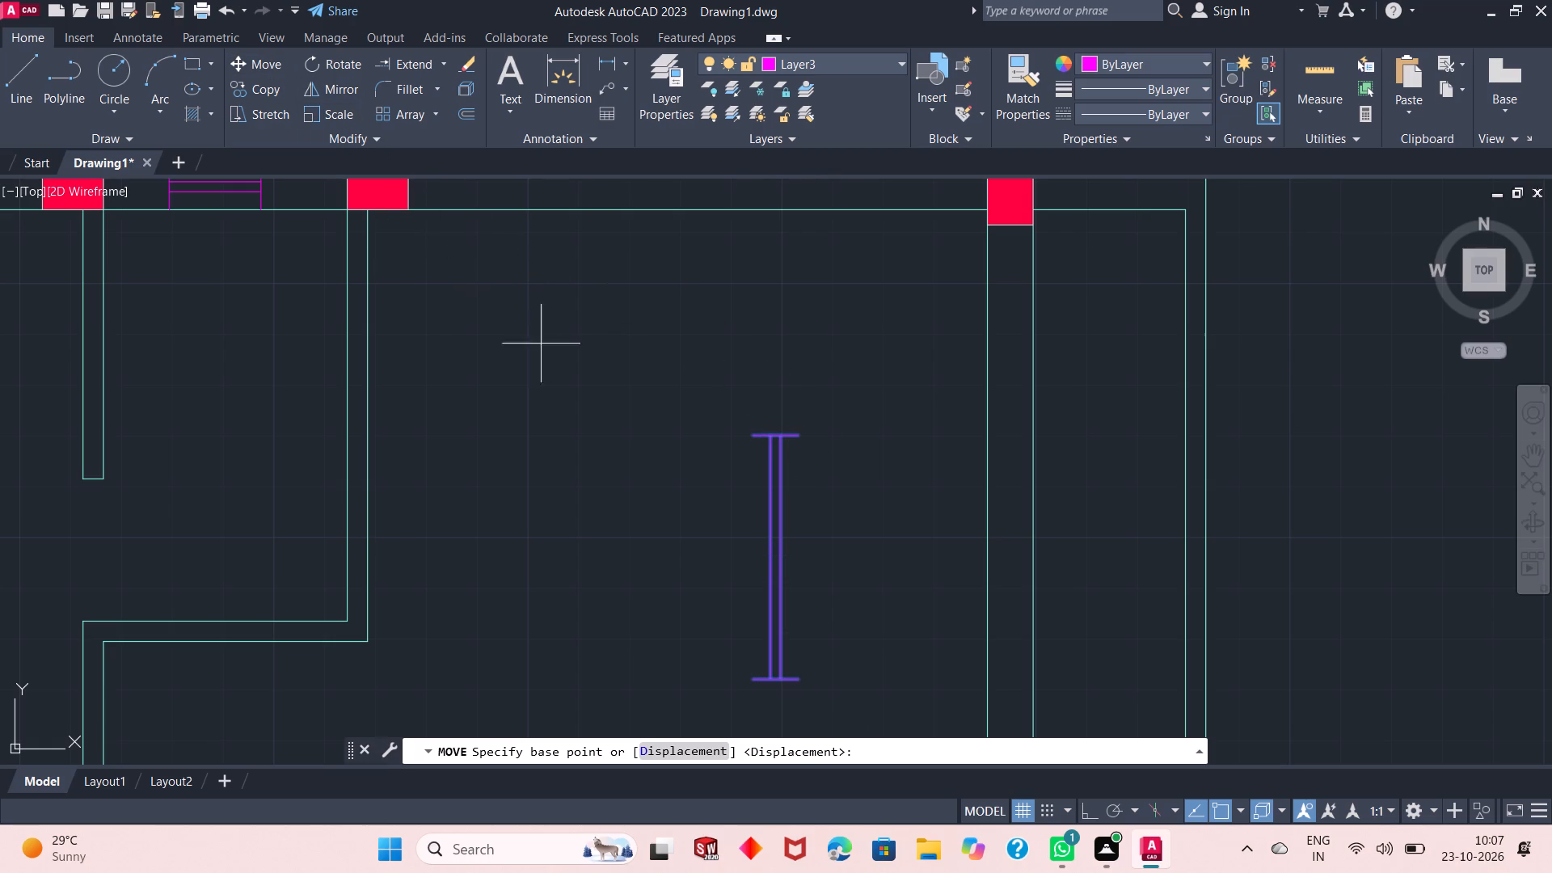
{"action": "left_click", "coordinate": [800, 433]}
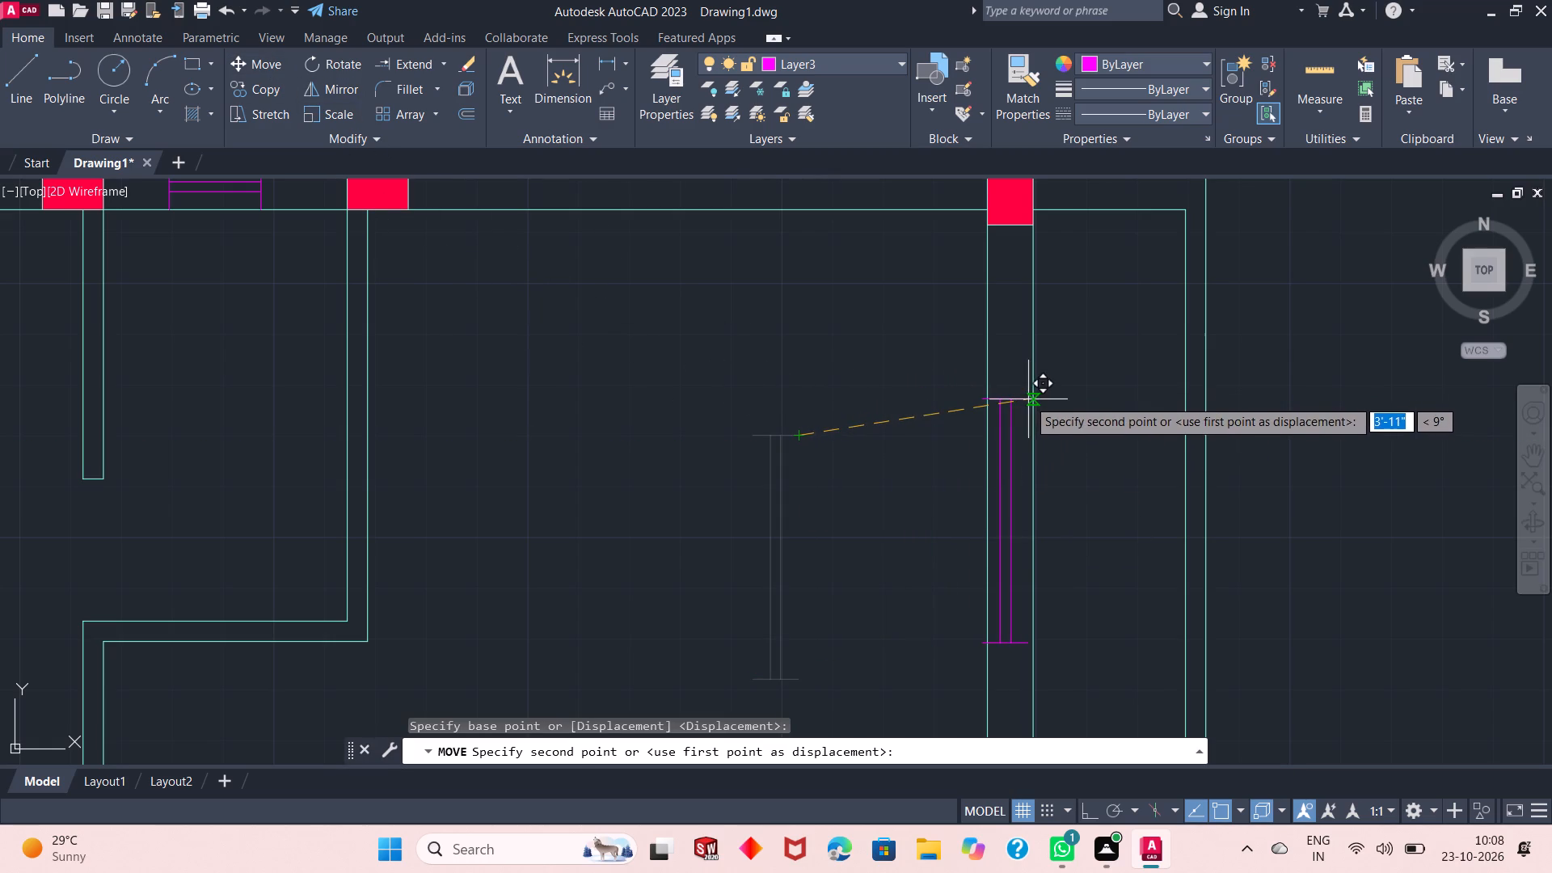
{"action": "scroll", "coordinate": [950, 361], "scroll_direction": "down", "scroll_amount": 1}
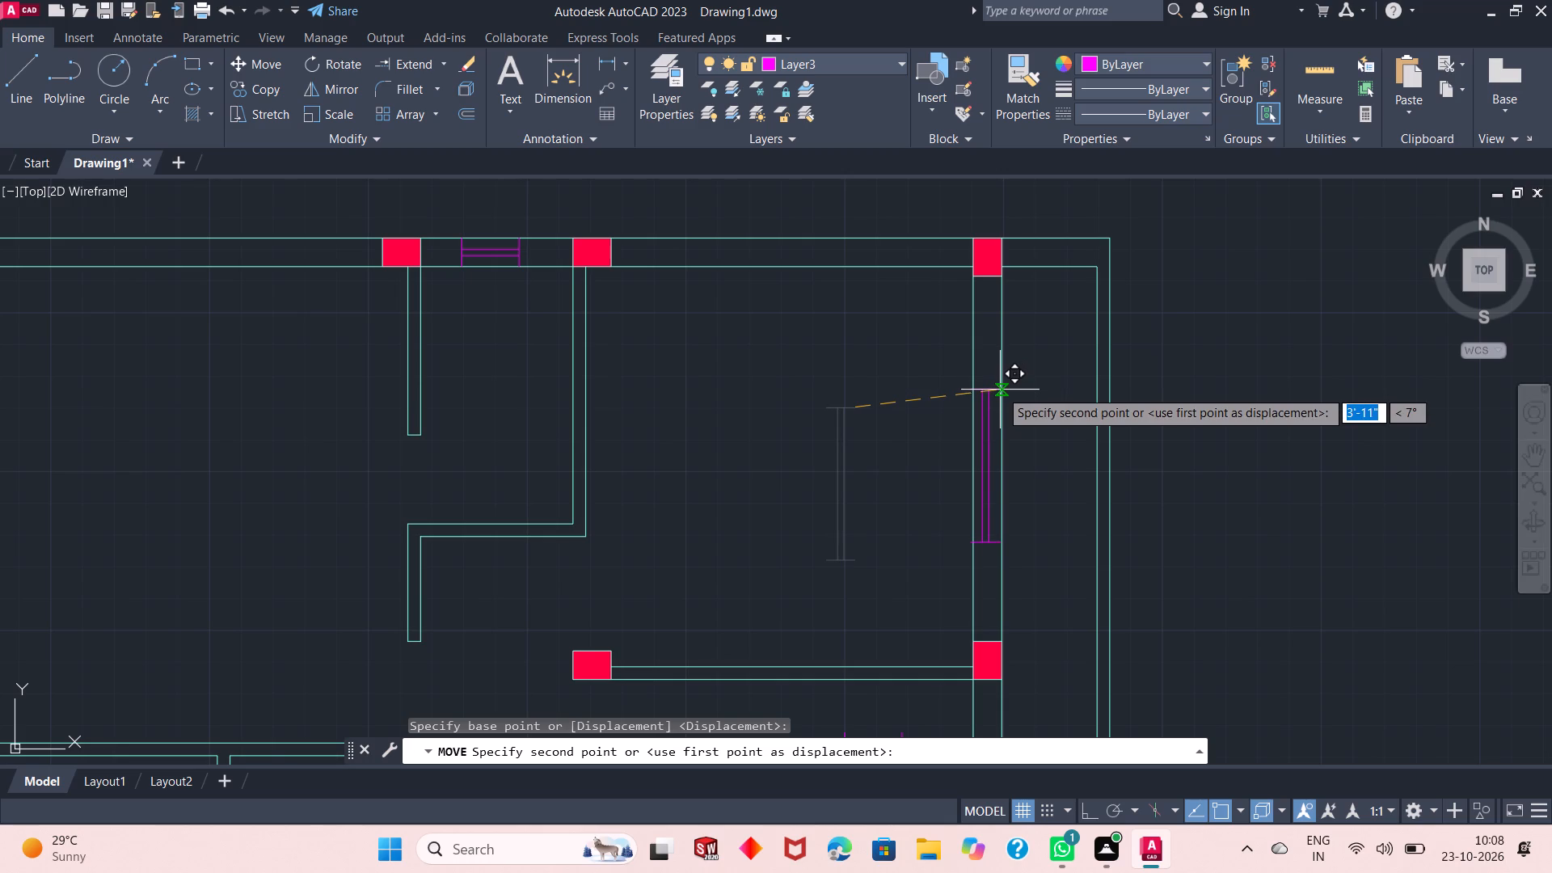
{"action": "left_click", "coordinate": [1002, 388]}
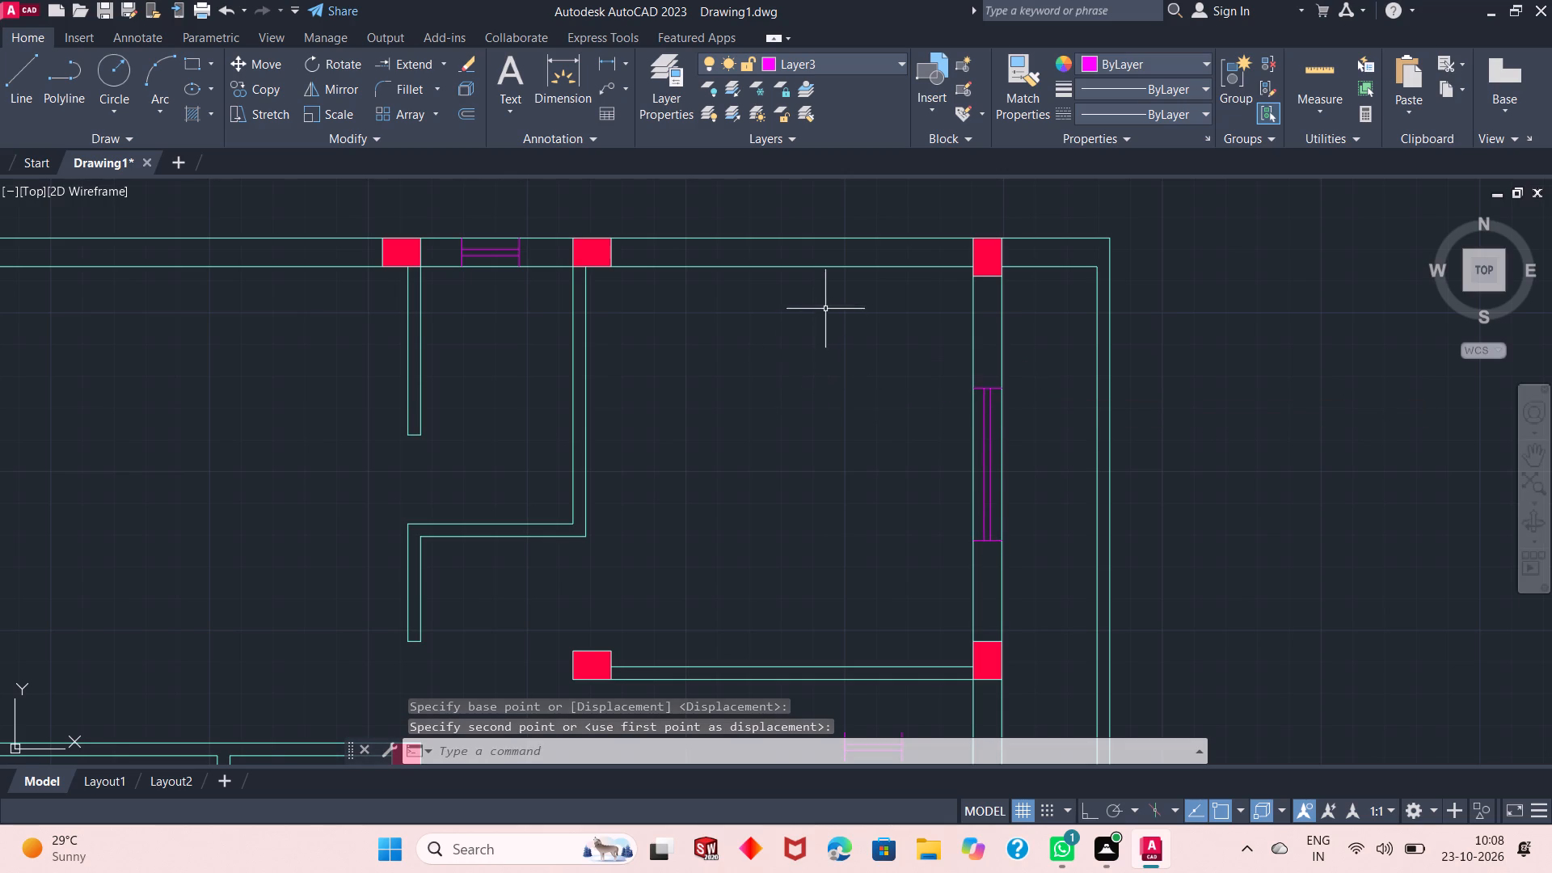
Rotate the small horizontal window symbol just south of the northeast room by 90 degrees about its upper-right endpoint.
{"action": "scroll", "coordinate": [825, 309], "scroll_direction": "down", "scroll_amount": 2}
{"action": "scroll", "coordinate": [856, 528], "scroll_direction": "up", "scroll_amount": 2}
{"action": "left_click", "coordinate": [883, 379]}
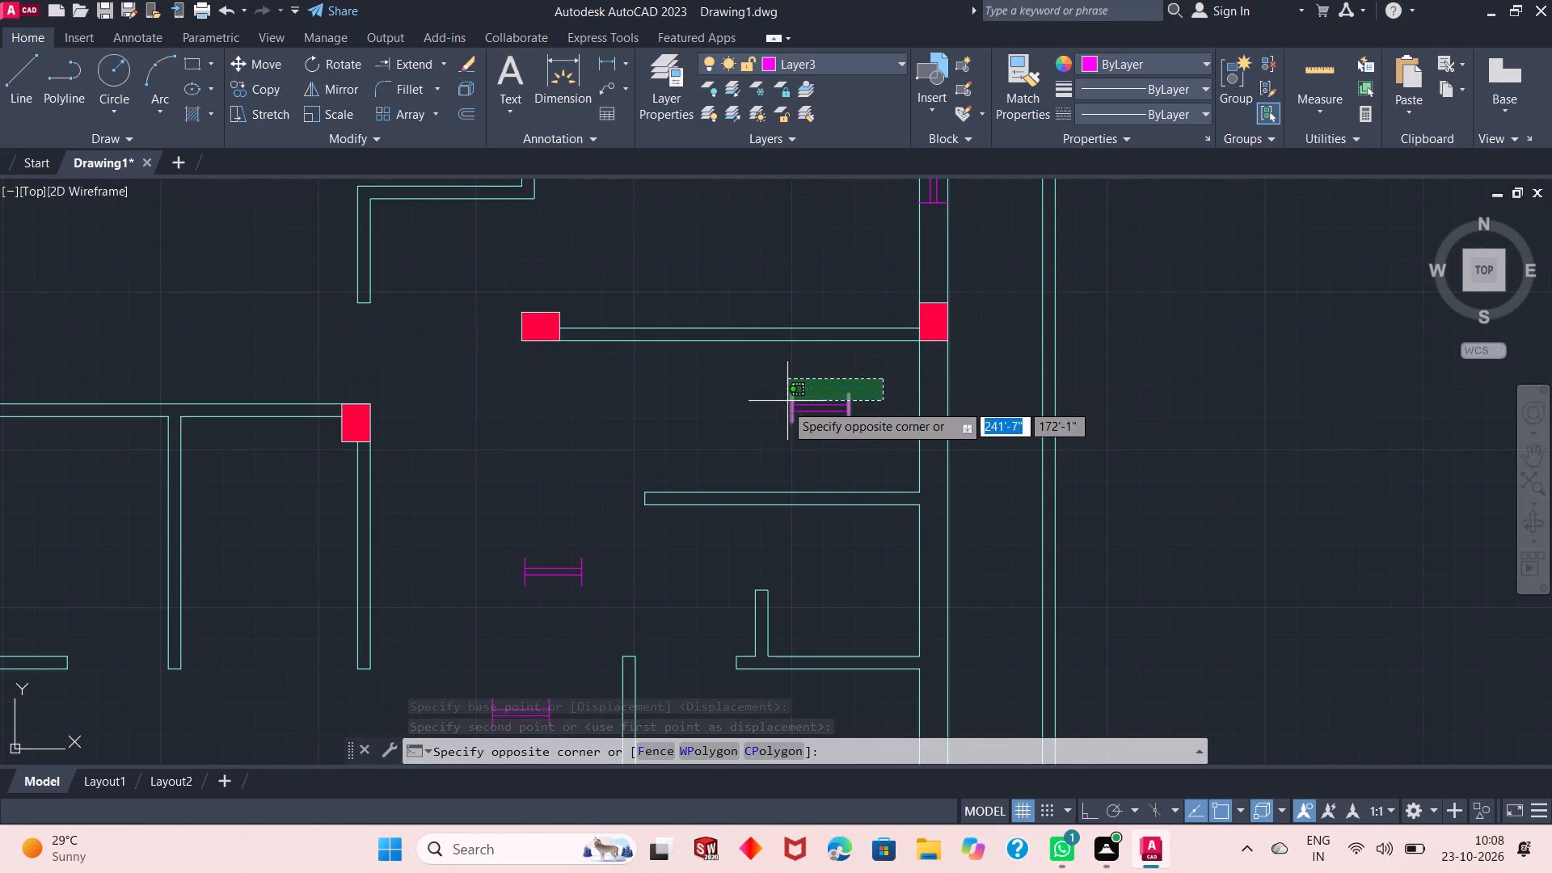
{"action": "left_click", "coordinate": [757, 443]}
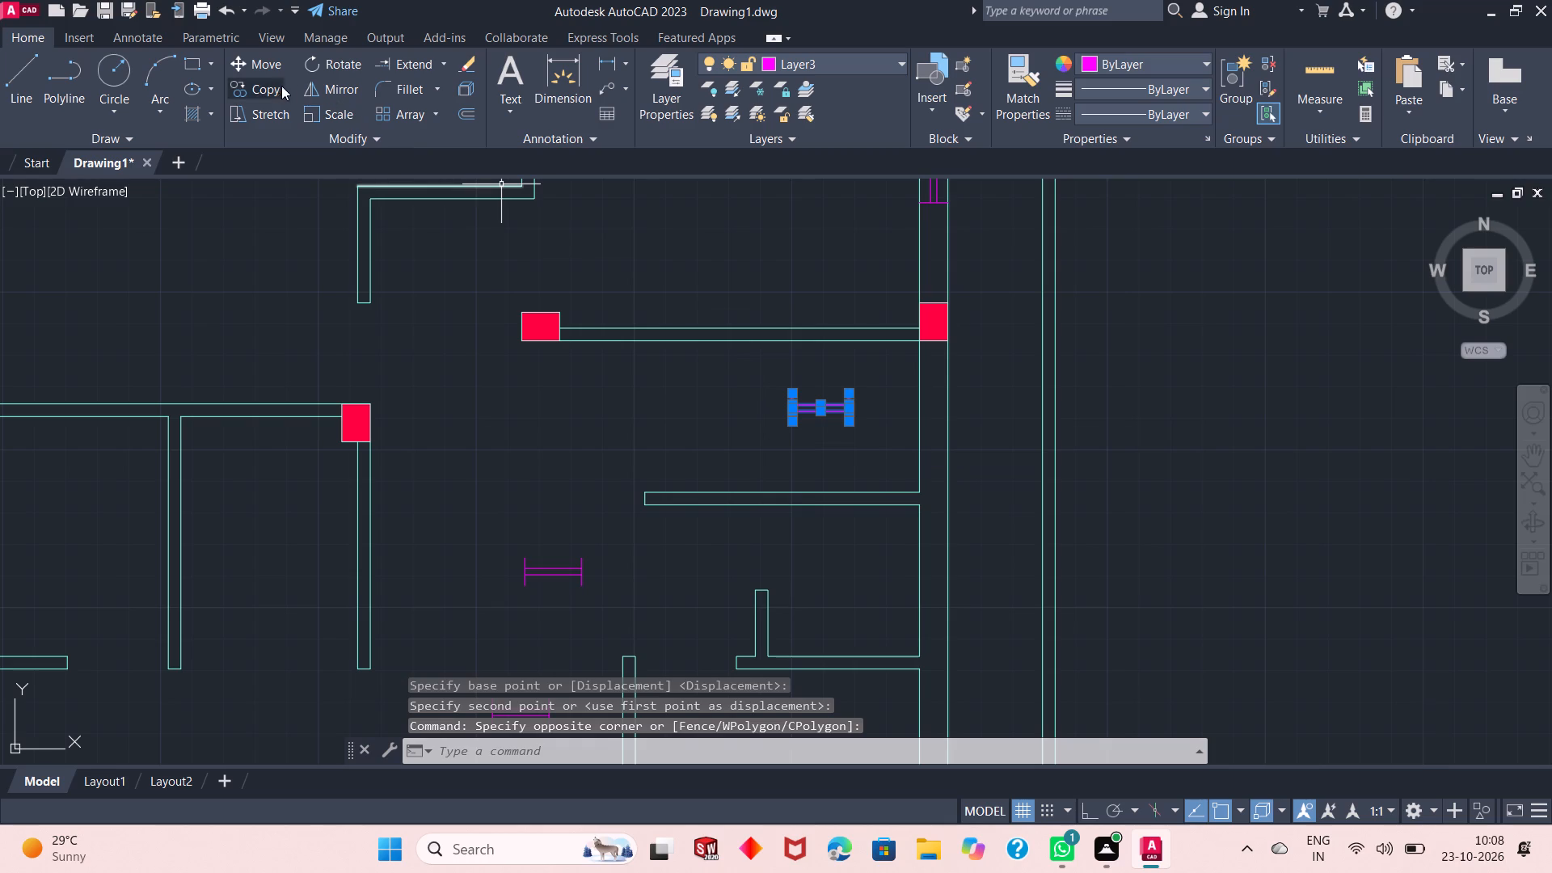
{"action": "left_click", "coordinate": [338, 64]}
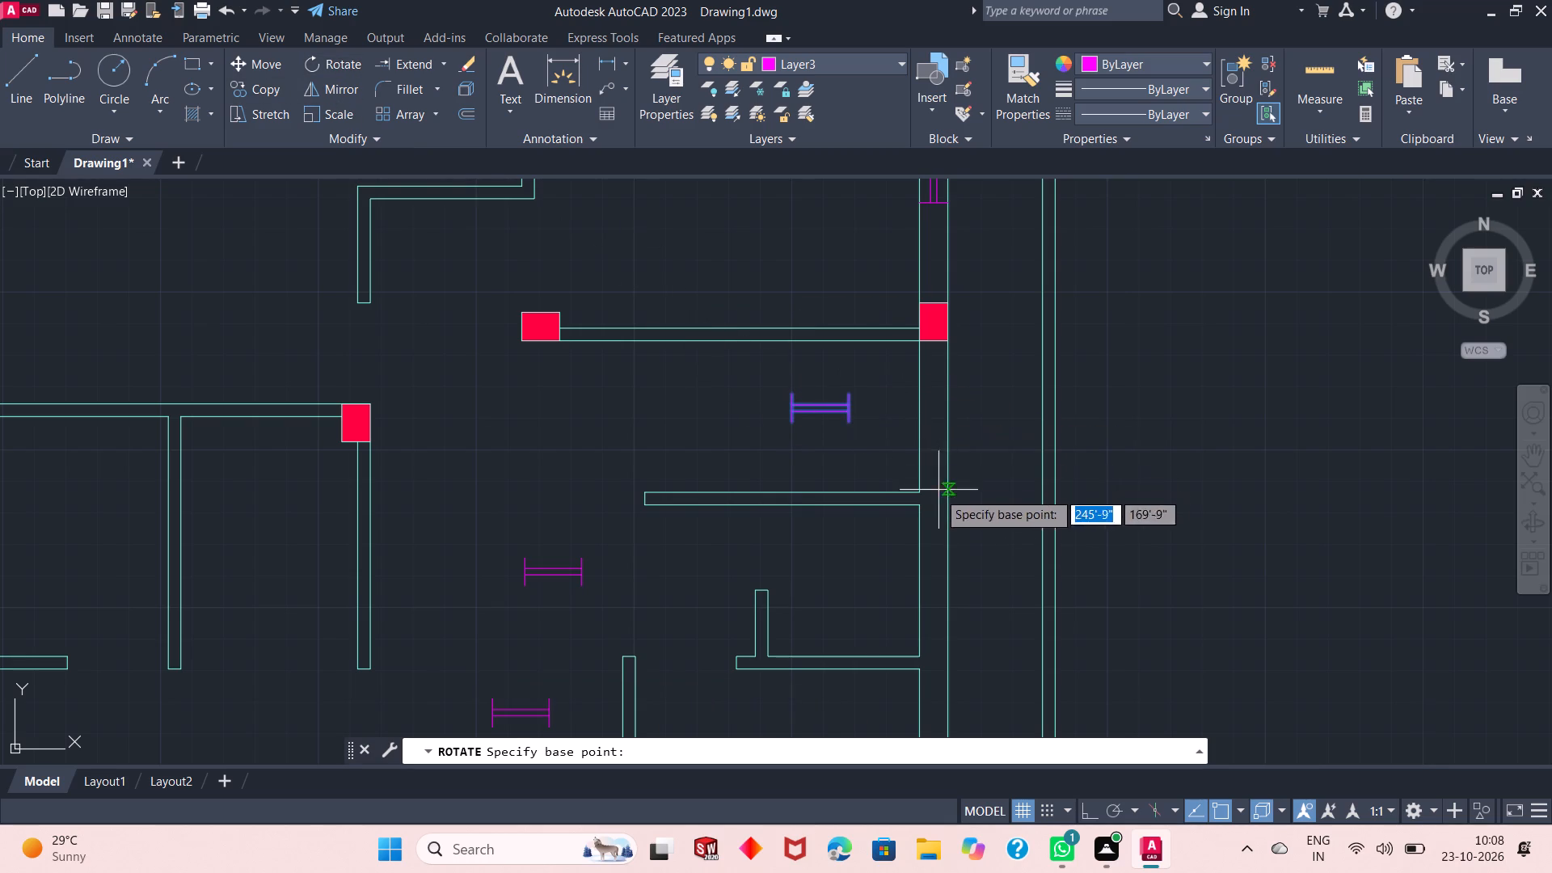
{"action": "left_click", "coordinate": [850, 395]}
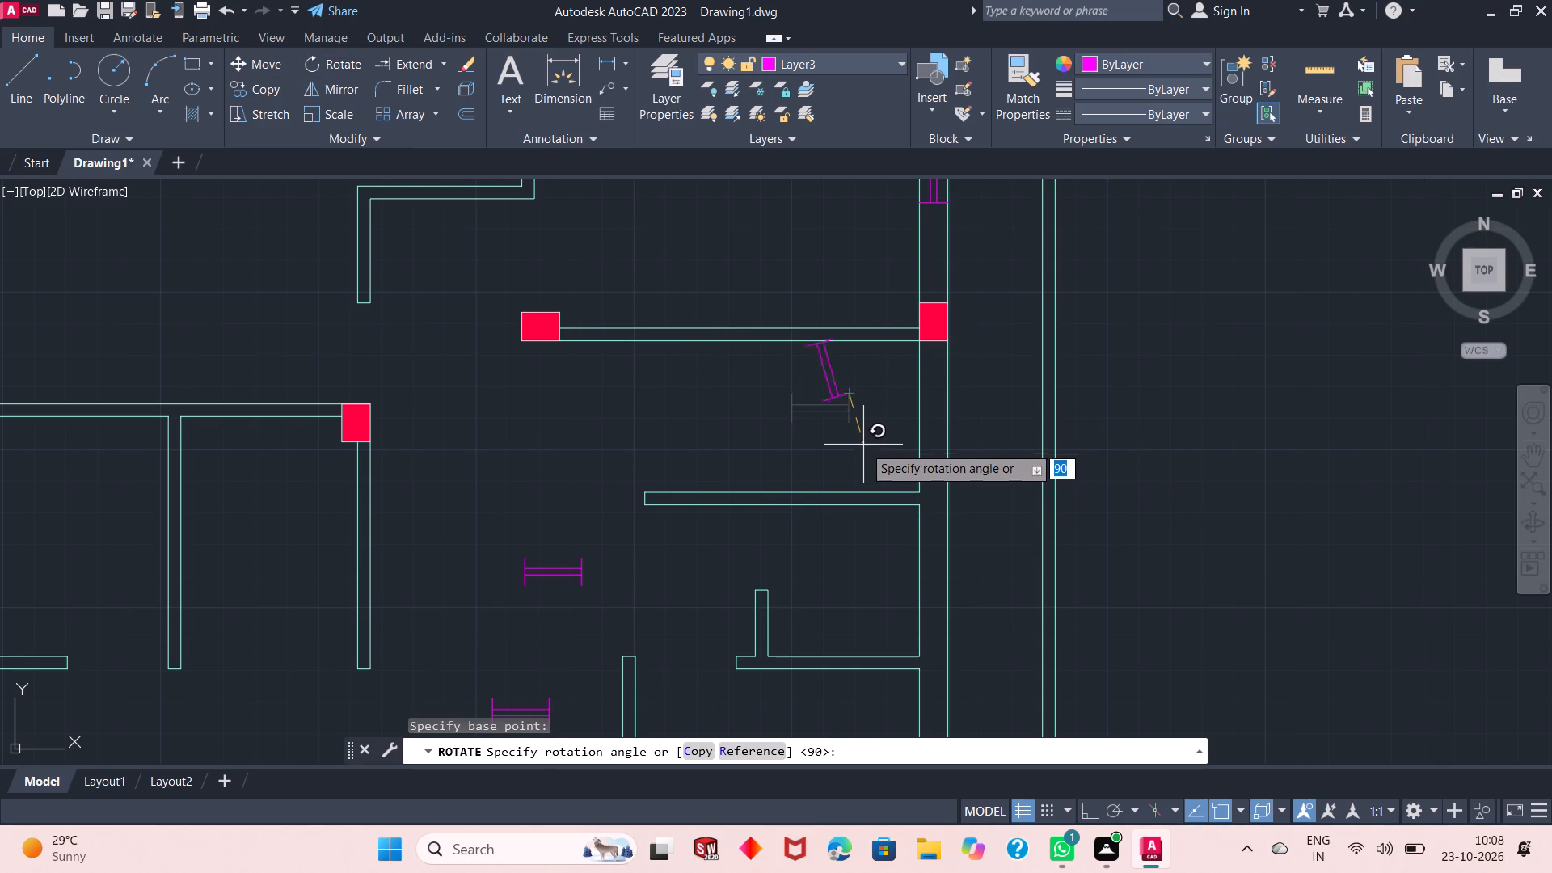
{"action": "left_click", "coordinate": [849, 329]}
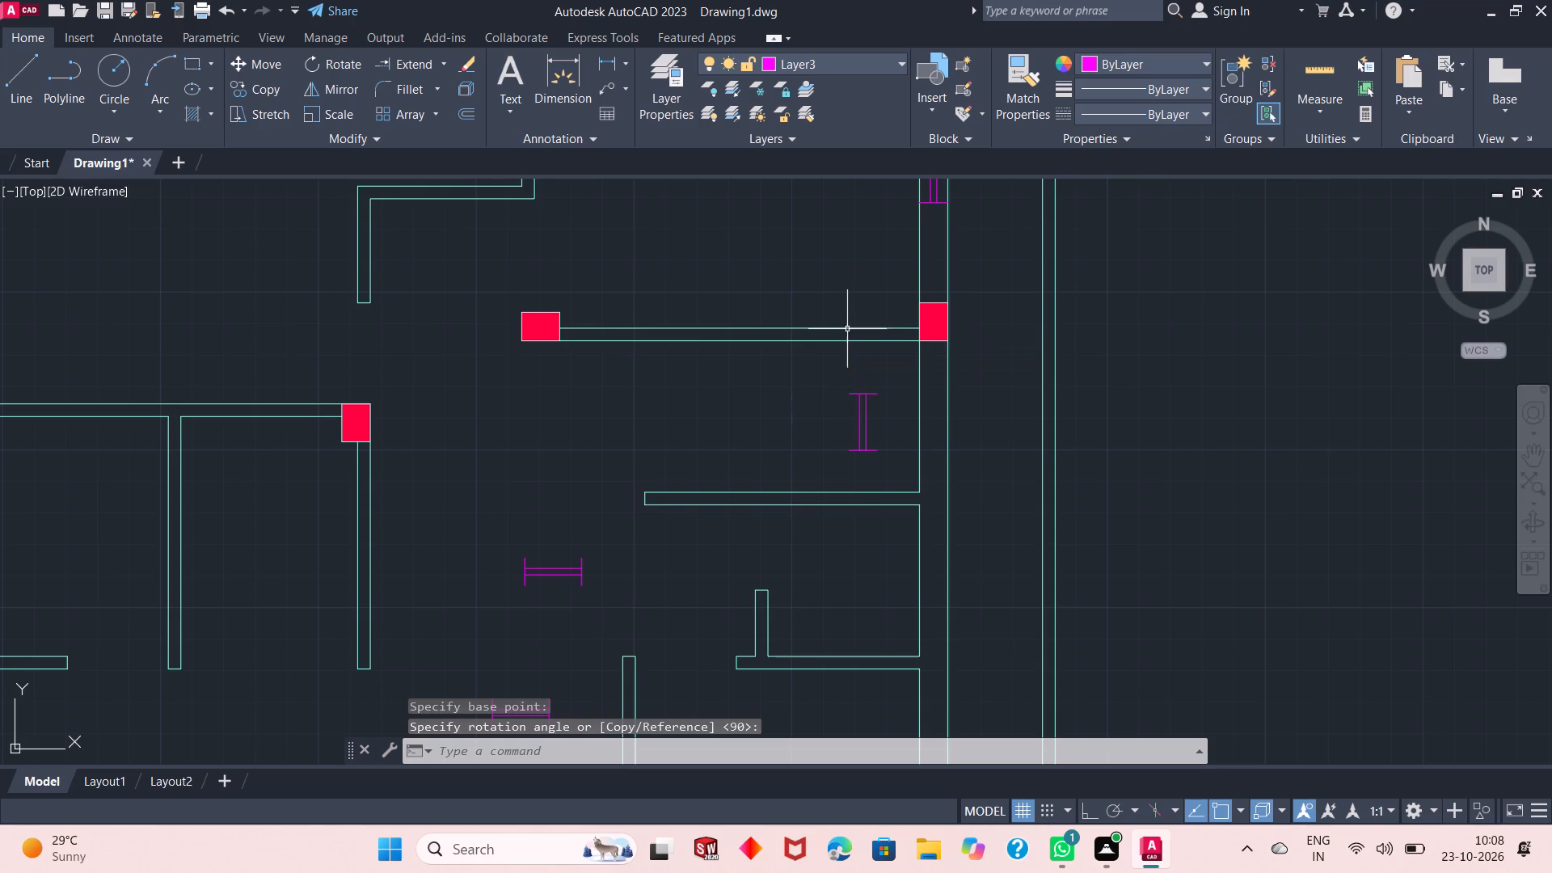
Move the rotated window symbol about 1'-10" east into the east outer wall, just below the column.
{"action": "left_click", "coordinate": [896, 389]}
{"action": "left_click", "coordinate": [819, 460]}
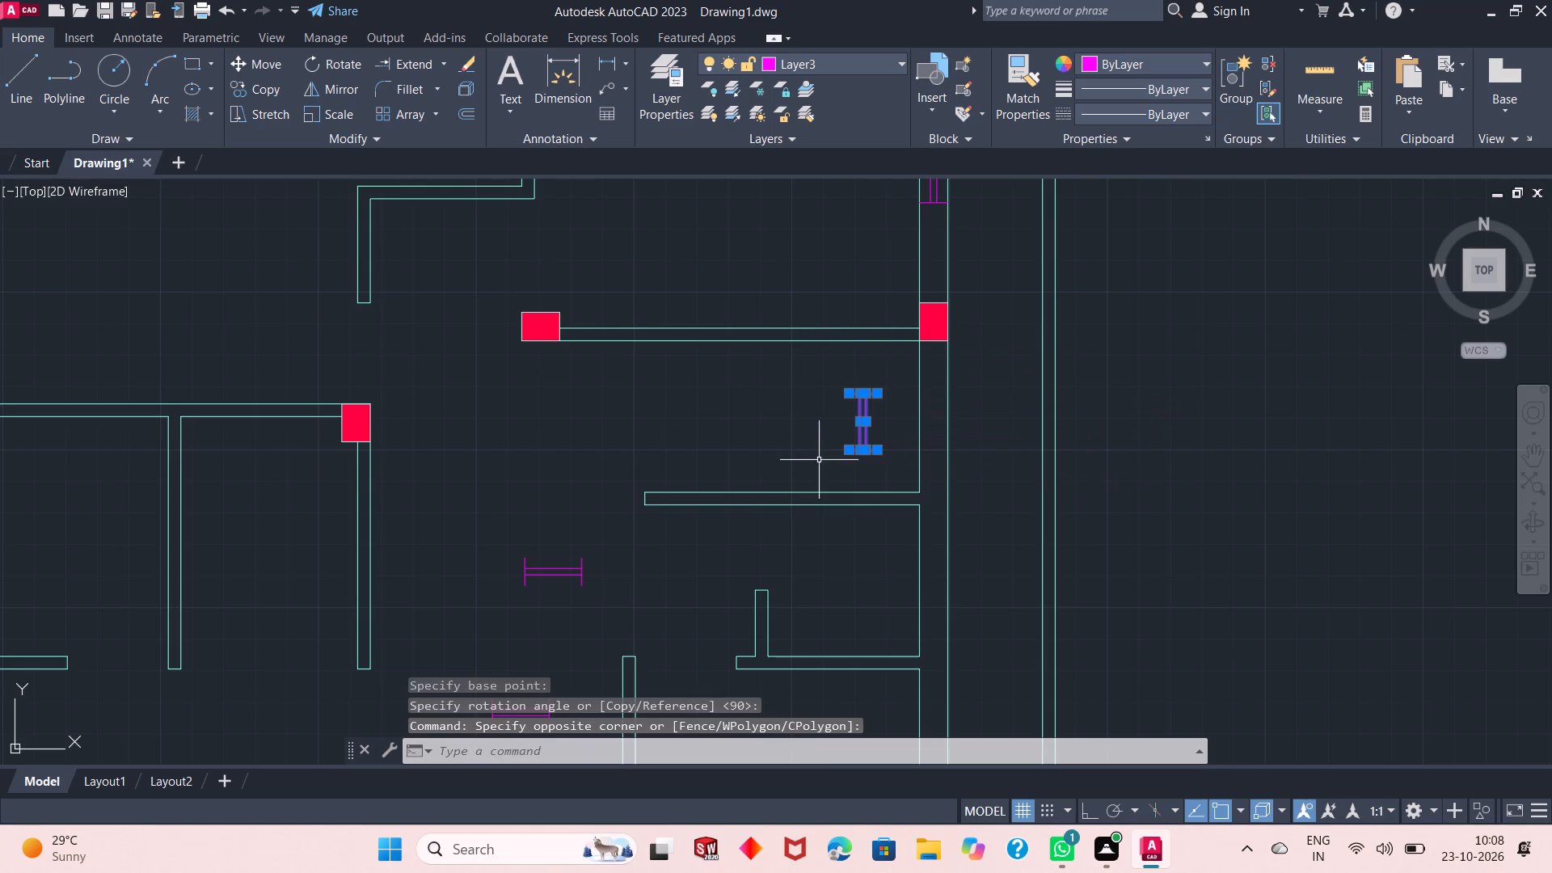
{"action": "left_click", "coordinate": [280, 67]}
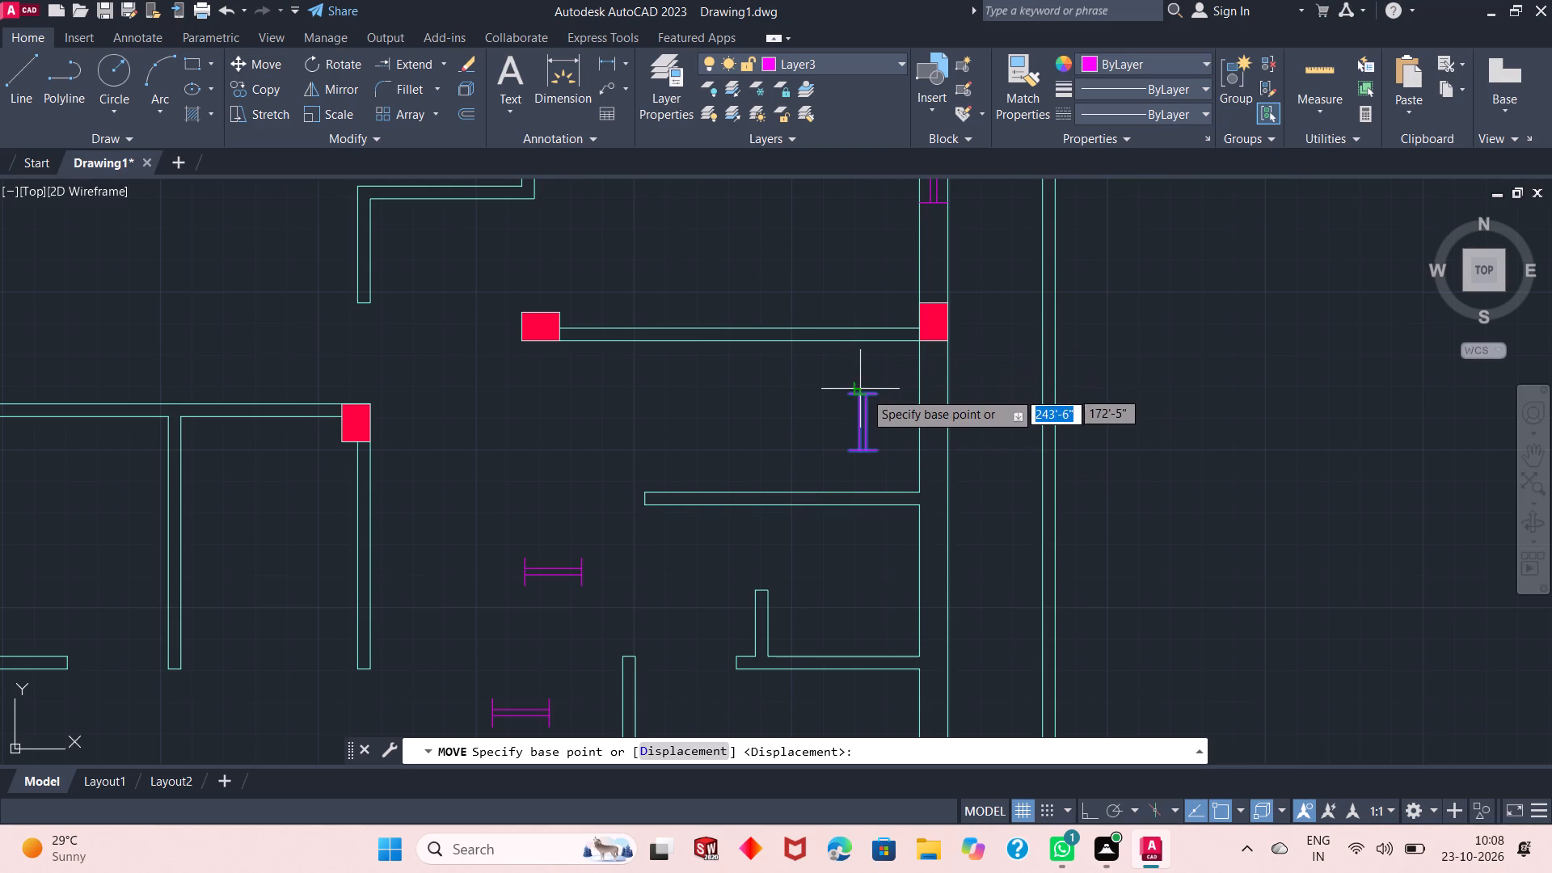
{"action": "left_click", "coordinate": [878, 394]}
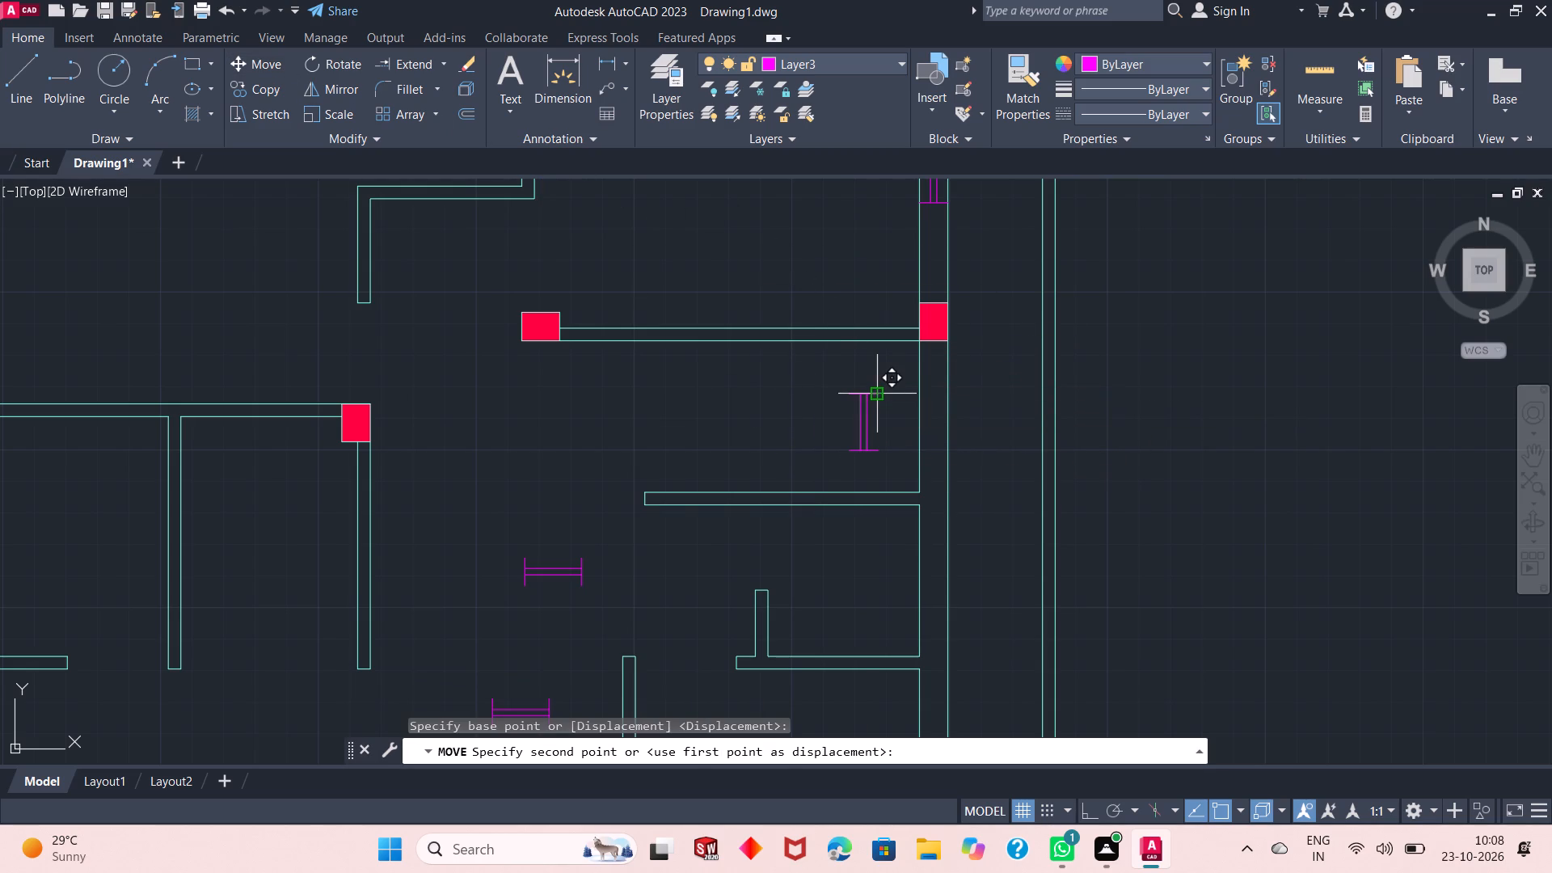
{"action": "left_click", "coordinate": [949, 390]}
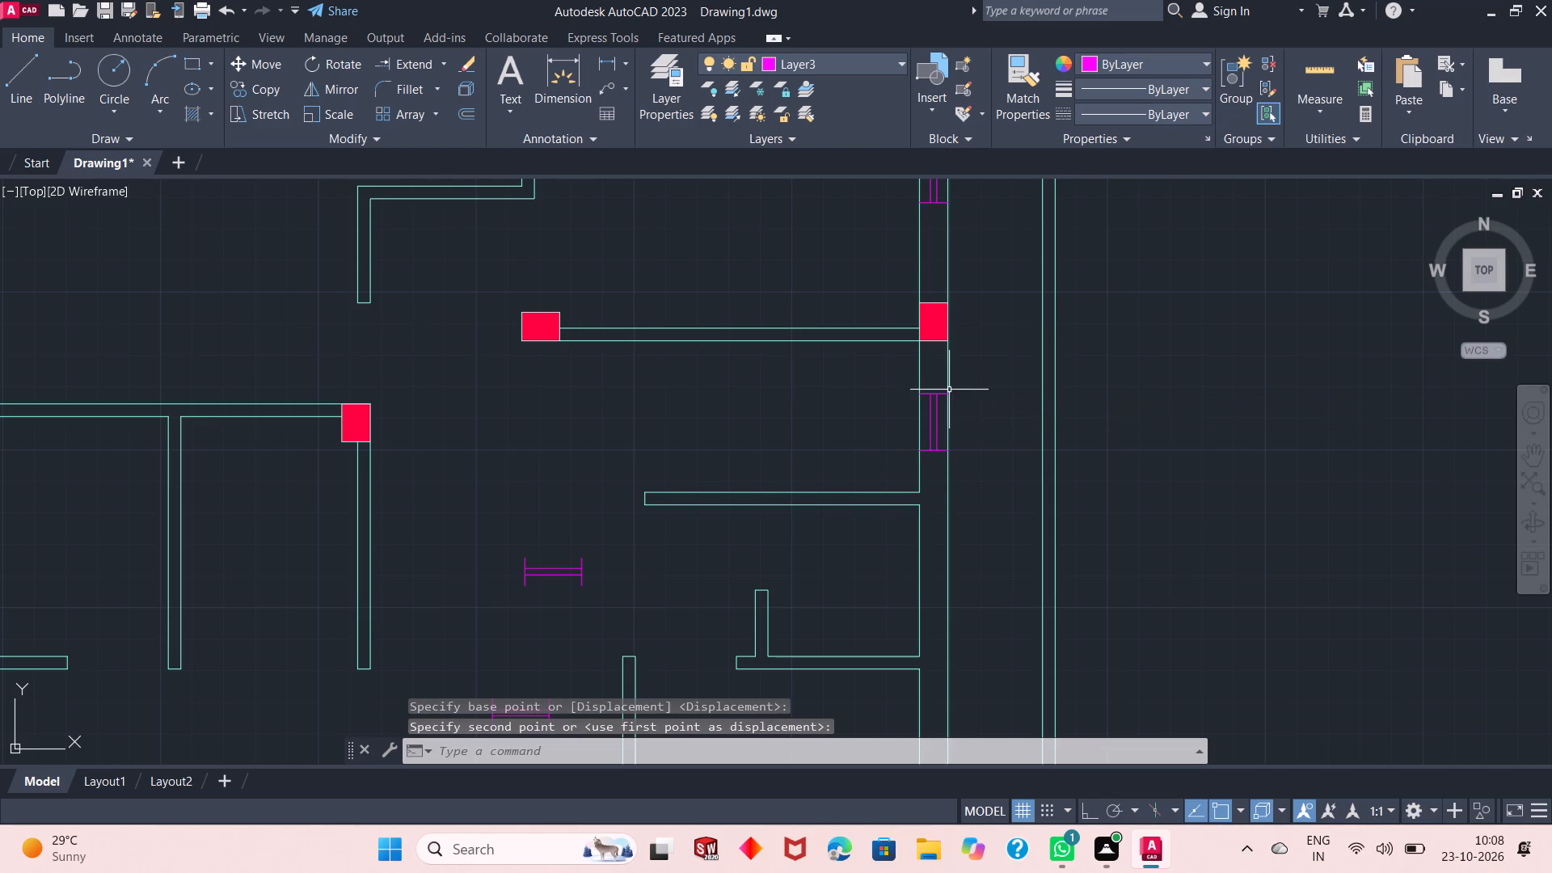
Rotate the upper of the two remaining small horizontal window symbols by 90 degrees about its upper-right endpoint, with Ortho turned on.
{"action": "scroll", "coordinate": [847, 298], "scroll_direction": "down", "scroll_amount": 2}
{"action": "scroll", "coordinate": [753, 439], "scroll_direction": "up", "scroll_amount": 2}
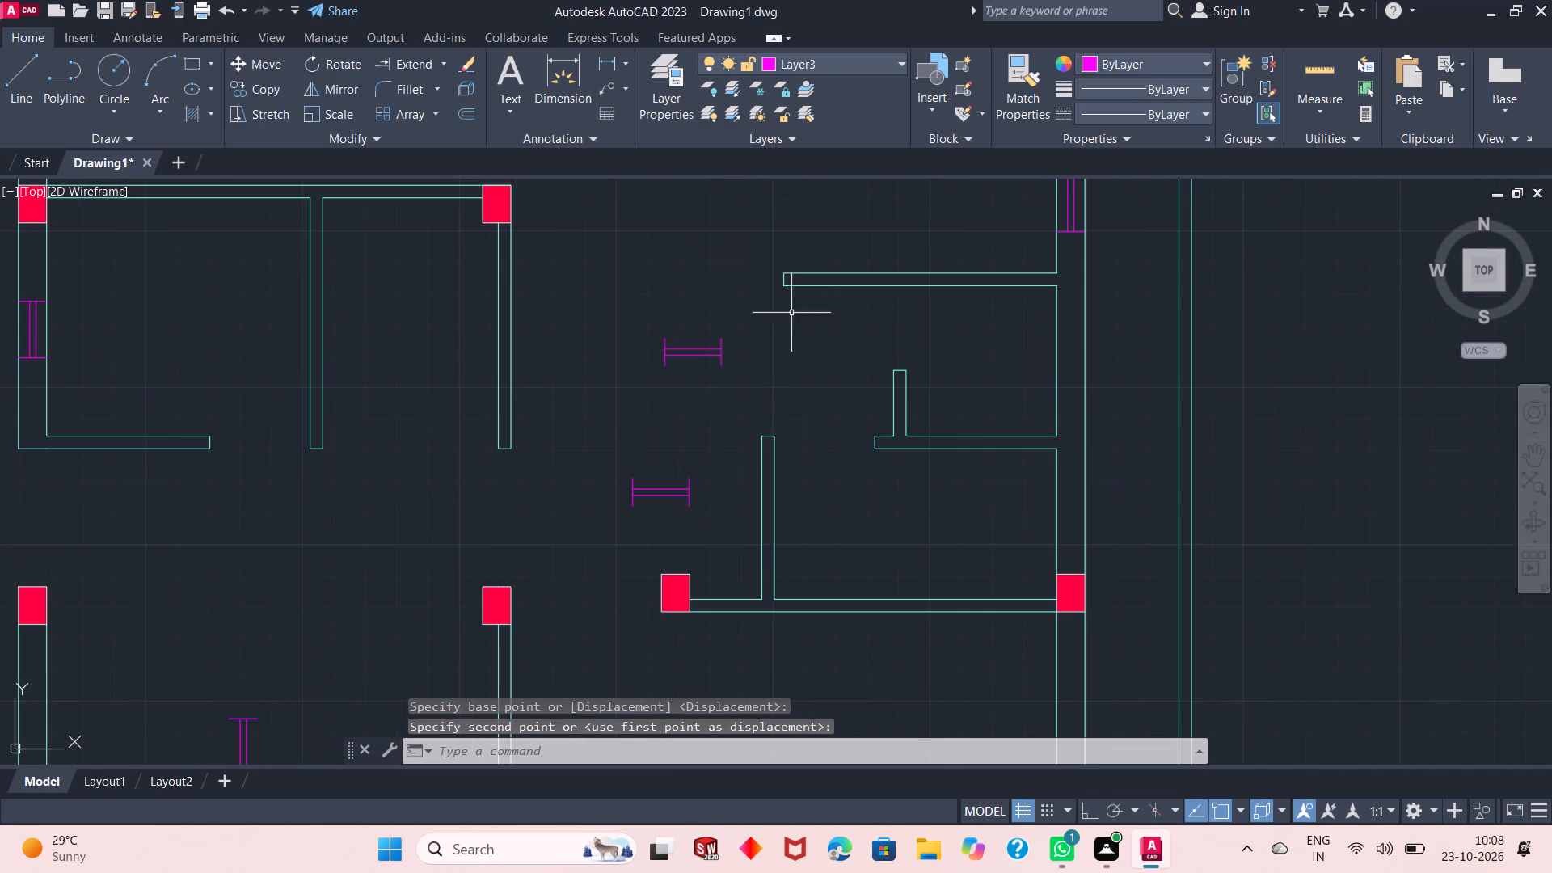
{"action": "left_click", "coordinate": [768, 334]}
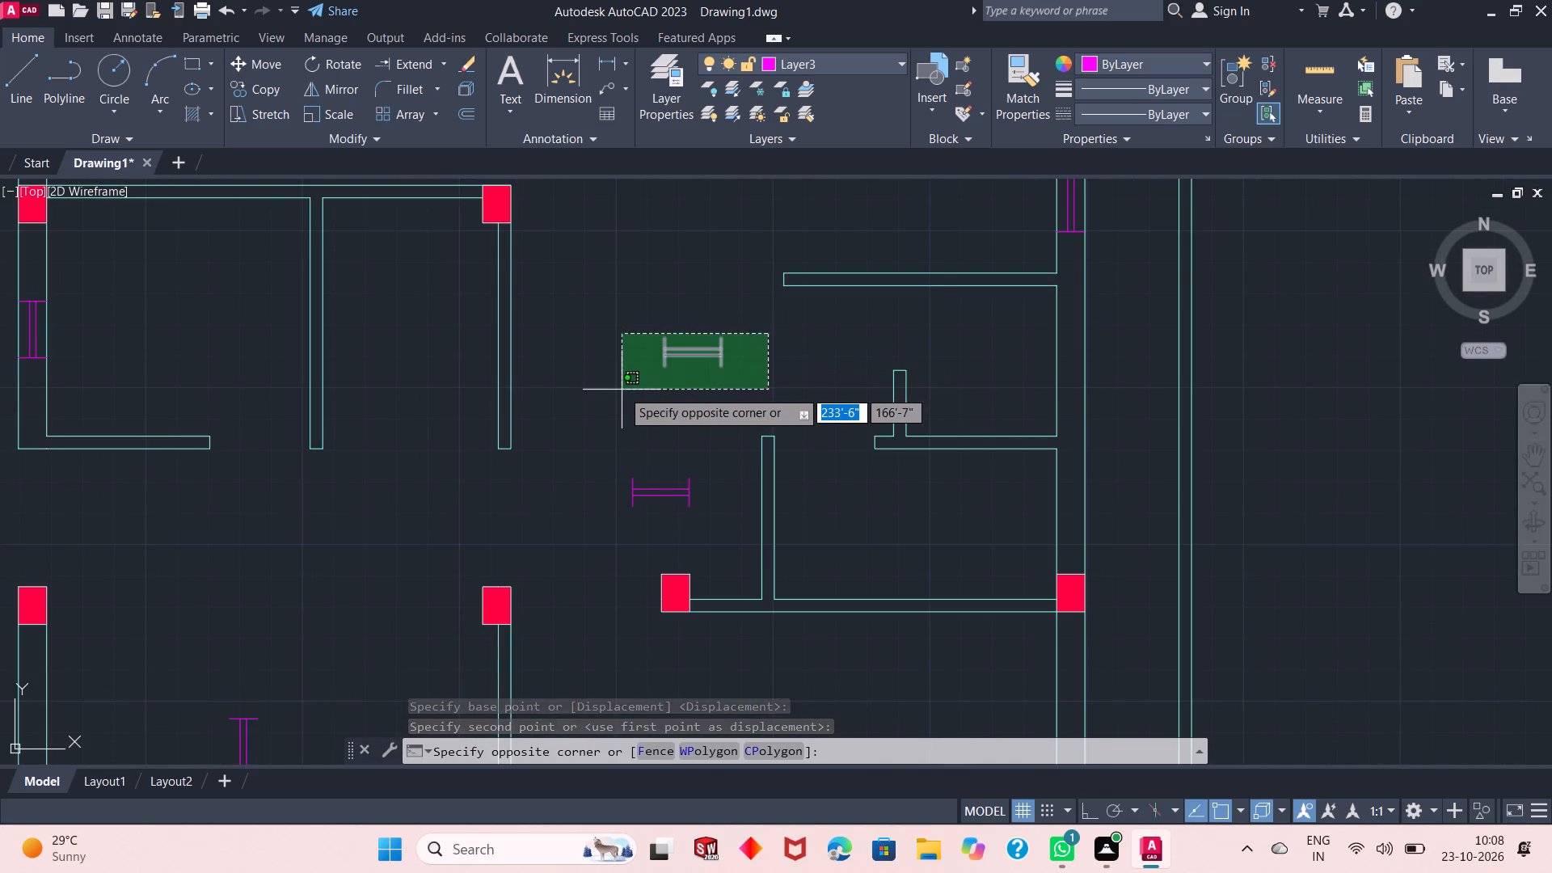
{"action": "left_click", "coordinate": [622, 391]}
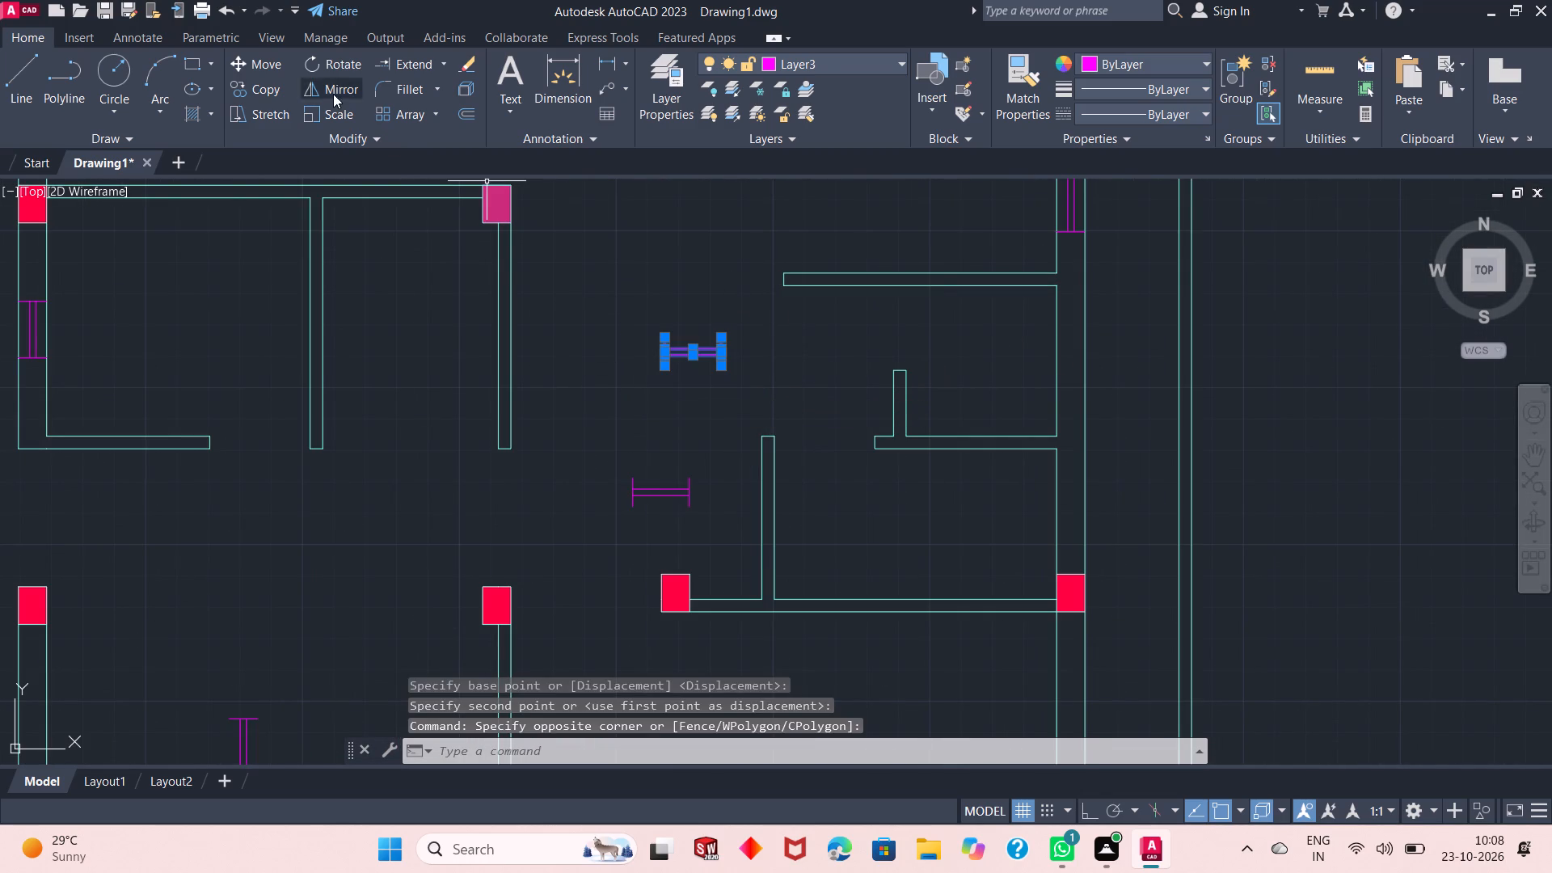
{"action": "left_click", "coordinate": [335, 65]}
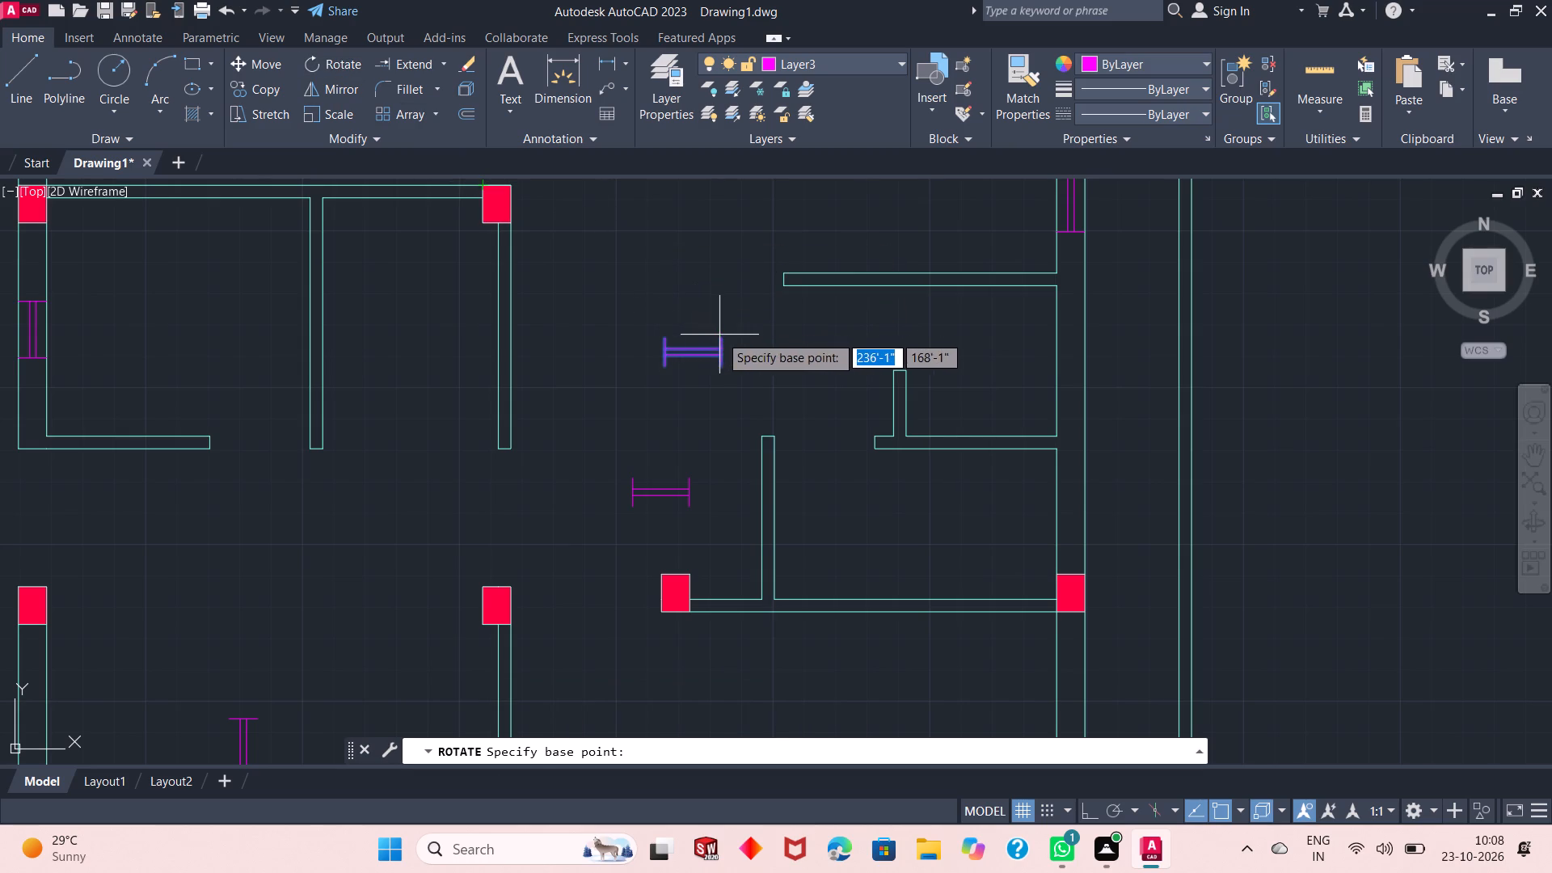
{"action": "left_click", "coordinate": [719, 335]}
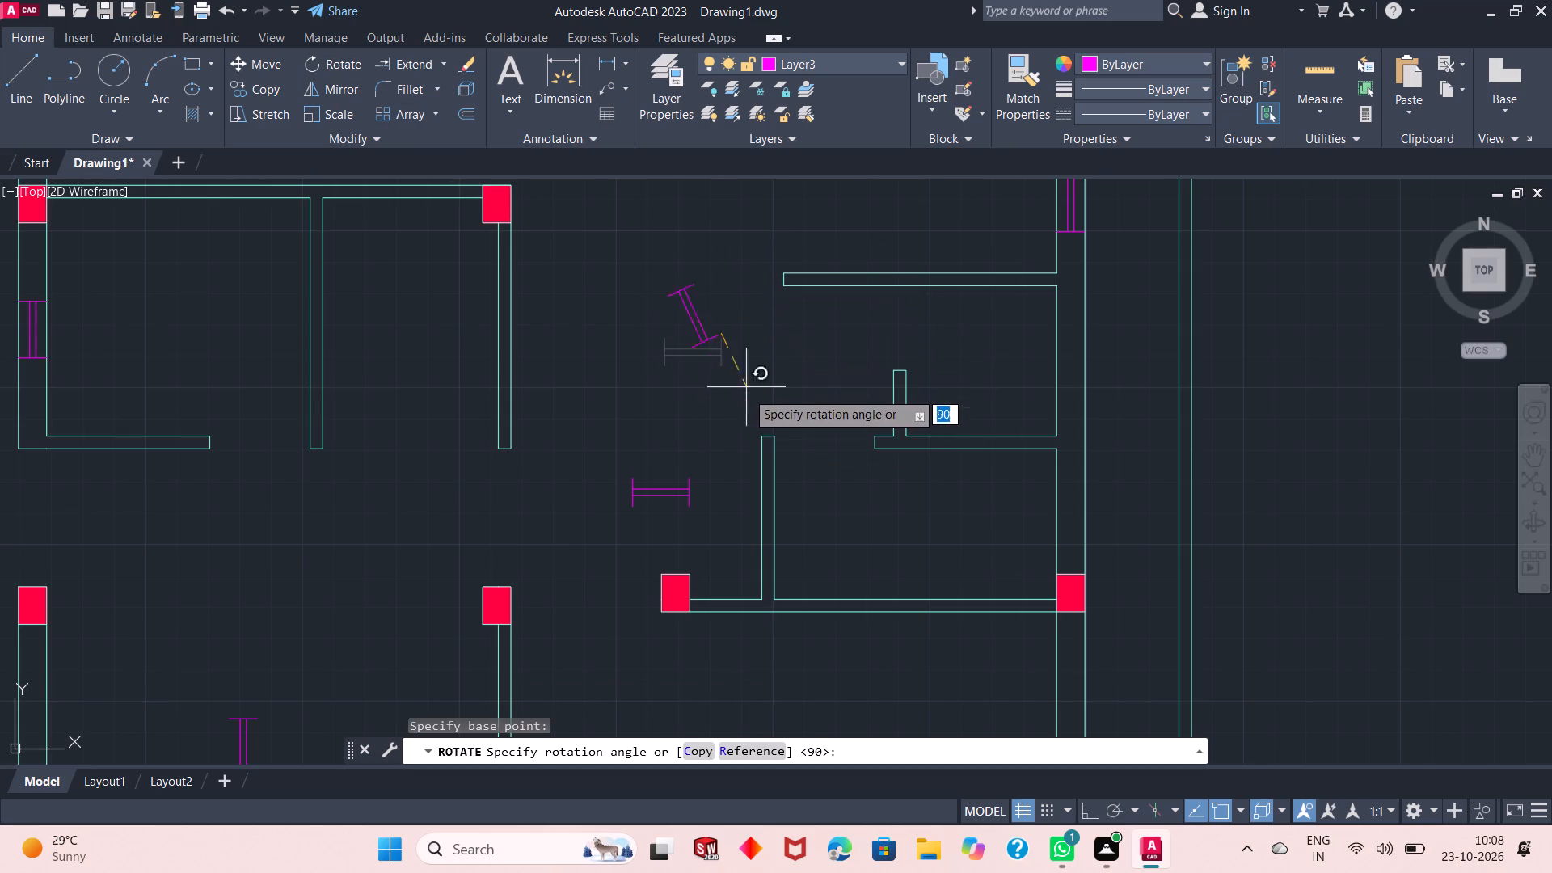
{"action": "left_click", "coordinate": [1095, 803]}
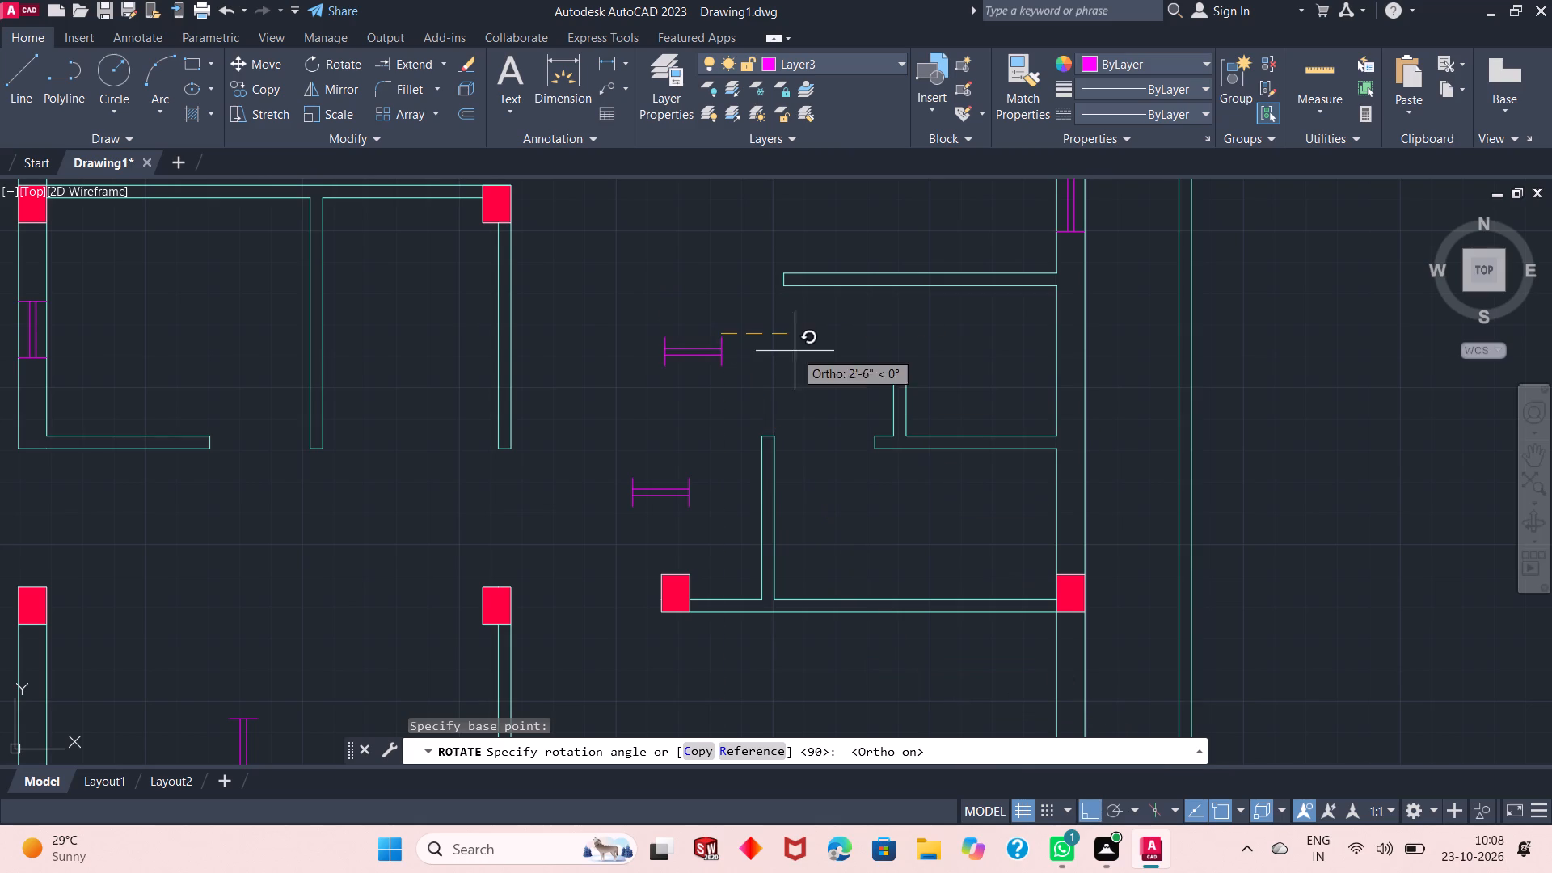
{"action": "left_click", "coordinate": [719, 269]}
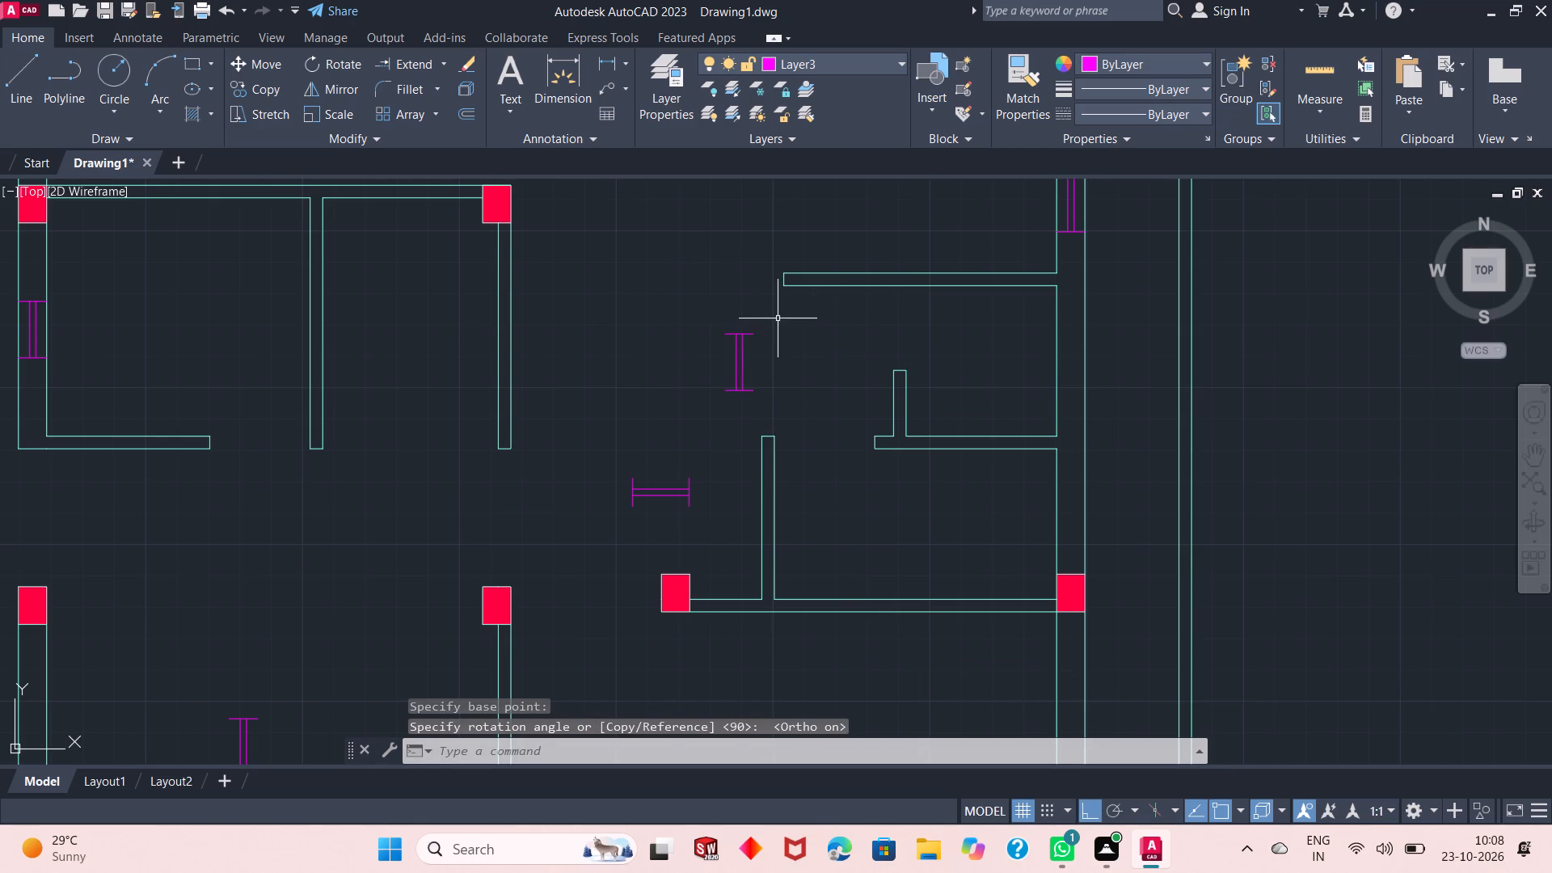
Move the rotated window symbol straight east into the east outer wall of the small room beside the short partition stub.
{"action": "left_click", "coordinate": [778, 318]}
{"action": "left_click", "coordinate": [711, 403]}
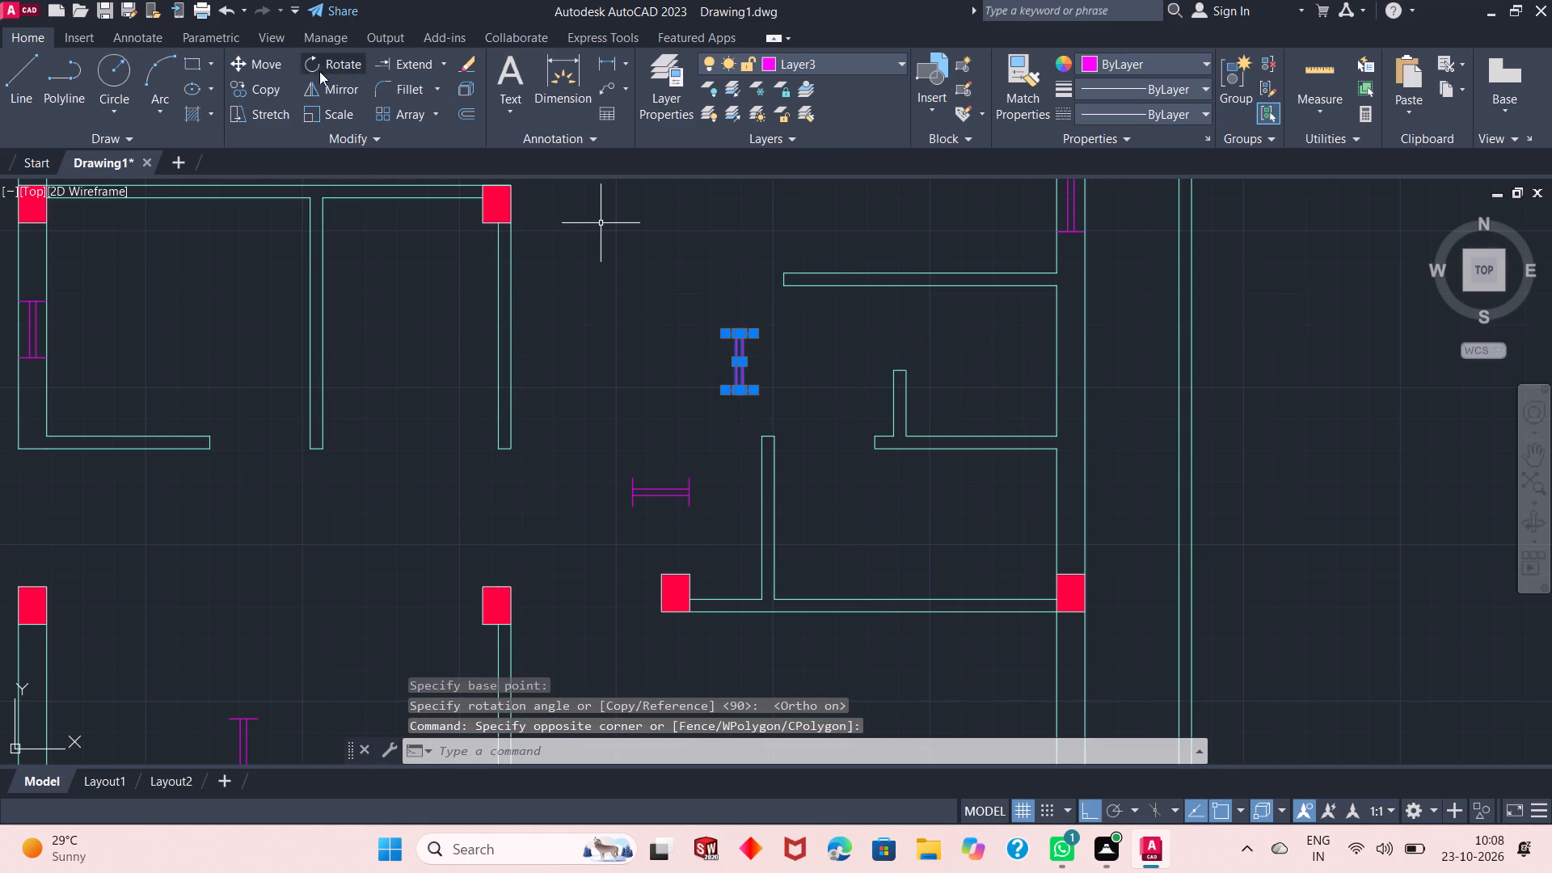
{"action": "left_click", "coordinate": [272, 71]}
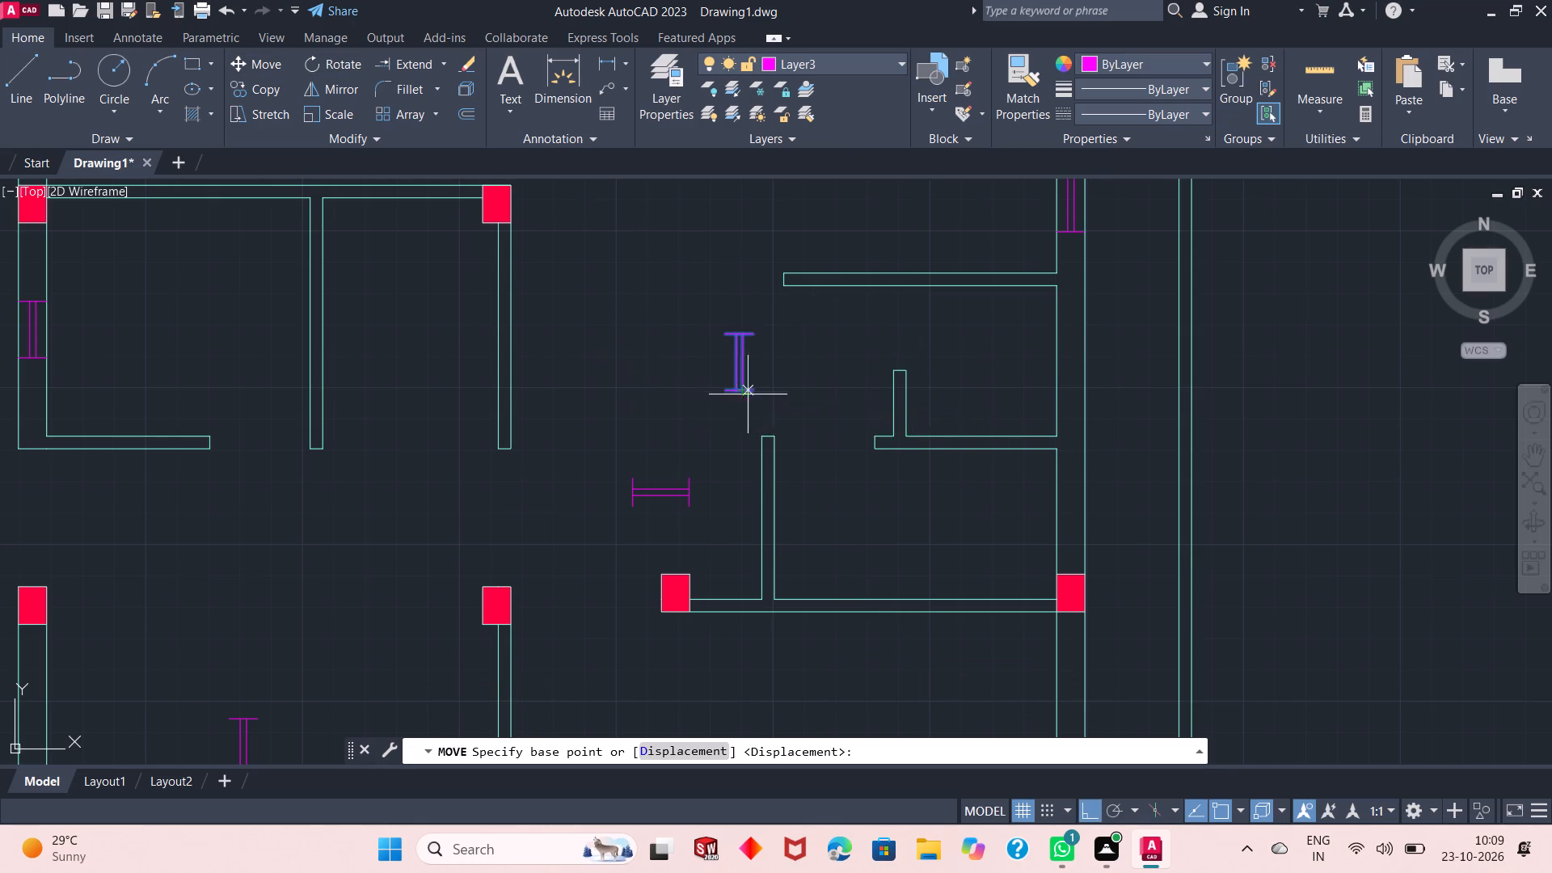
{"action": "left_click", "coordinate": [757, 395]}
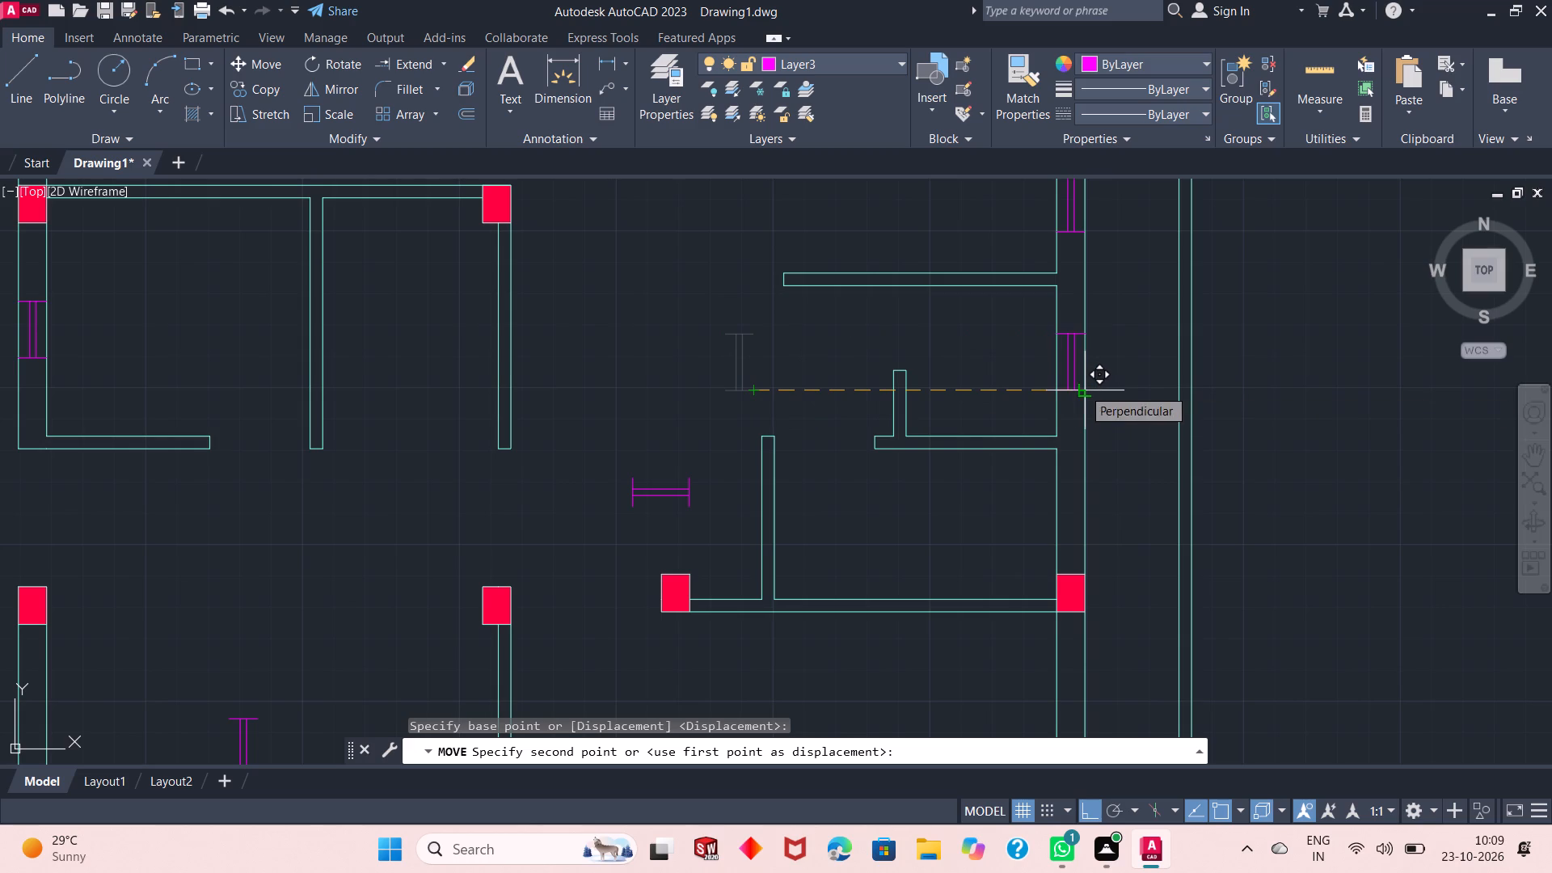
{"action": "left_click", "coordinate": [1082, 388]}
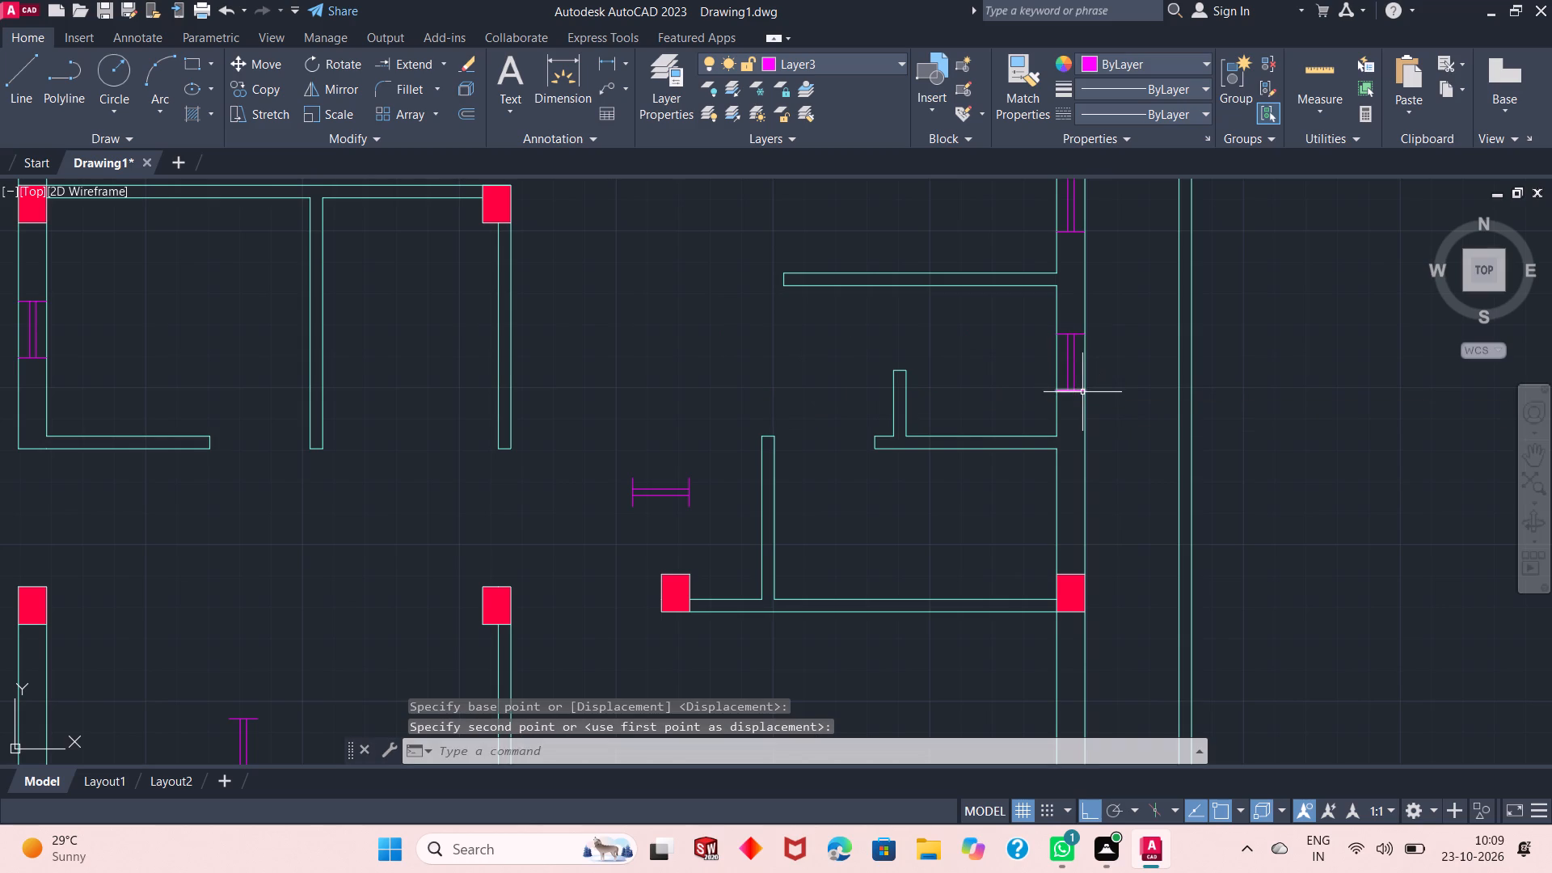
Rotate the small horizontal window symbol west of the short vertical partition upright by 90 degrees about its right end.
{"action": "scroll", "coordinate": [964, 372], "scroll_direction": "down", "scroll_amount": 1}
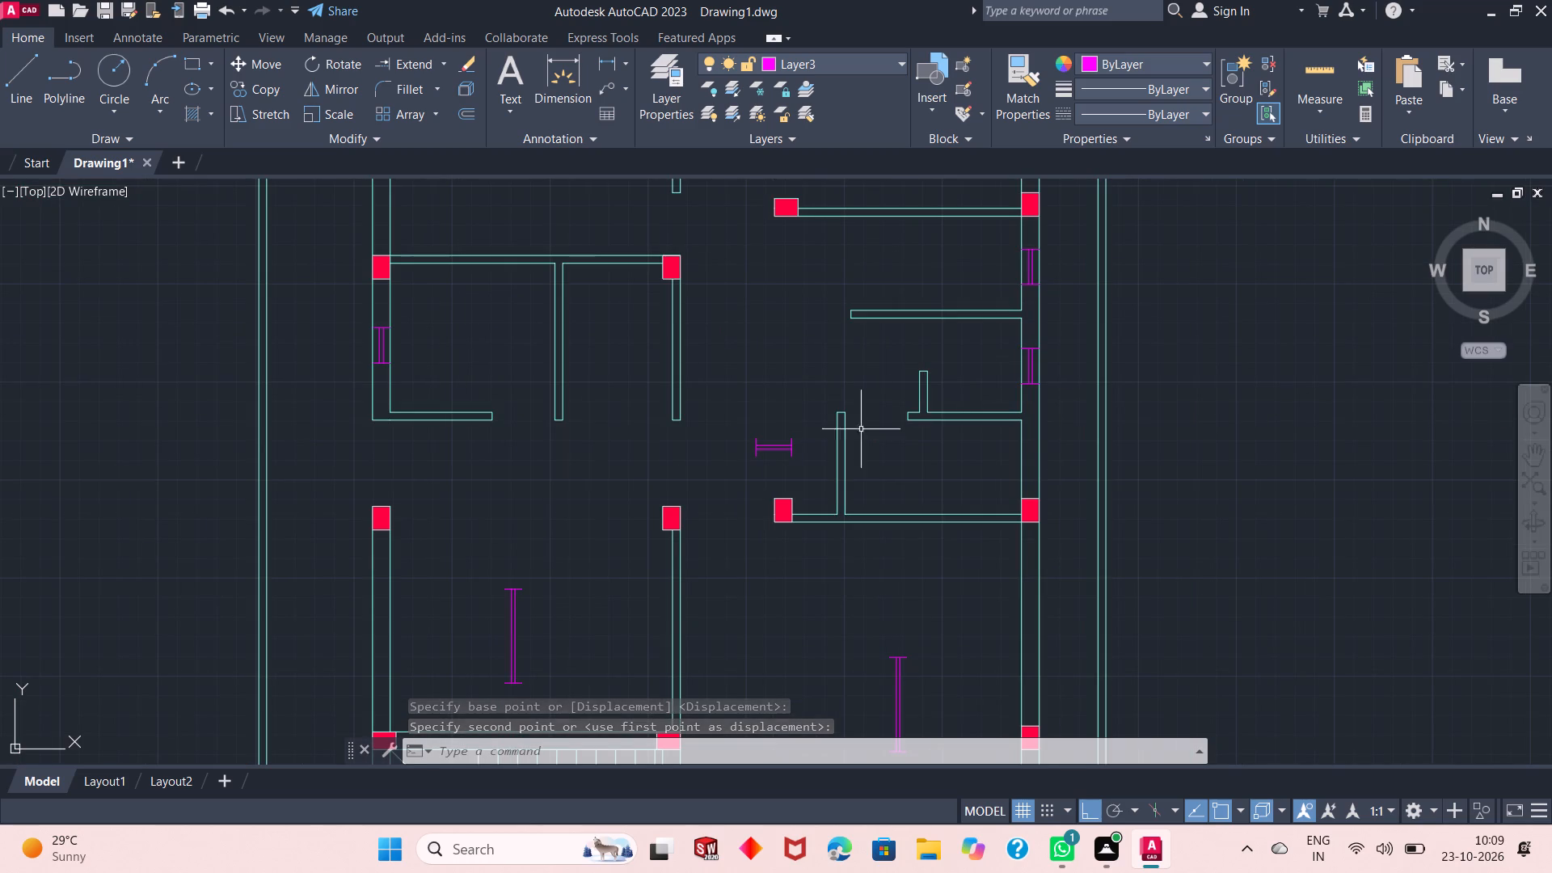
{"action": "left_click", "coordinate": [803, 391]}
{"action": "left_click", "coordinate": [700, 482]}
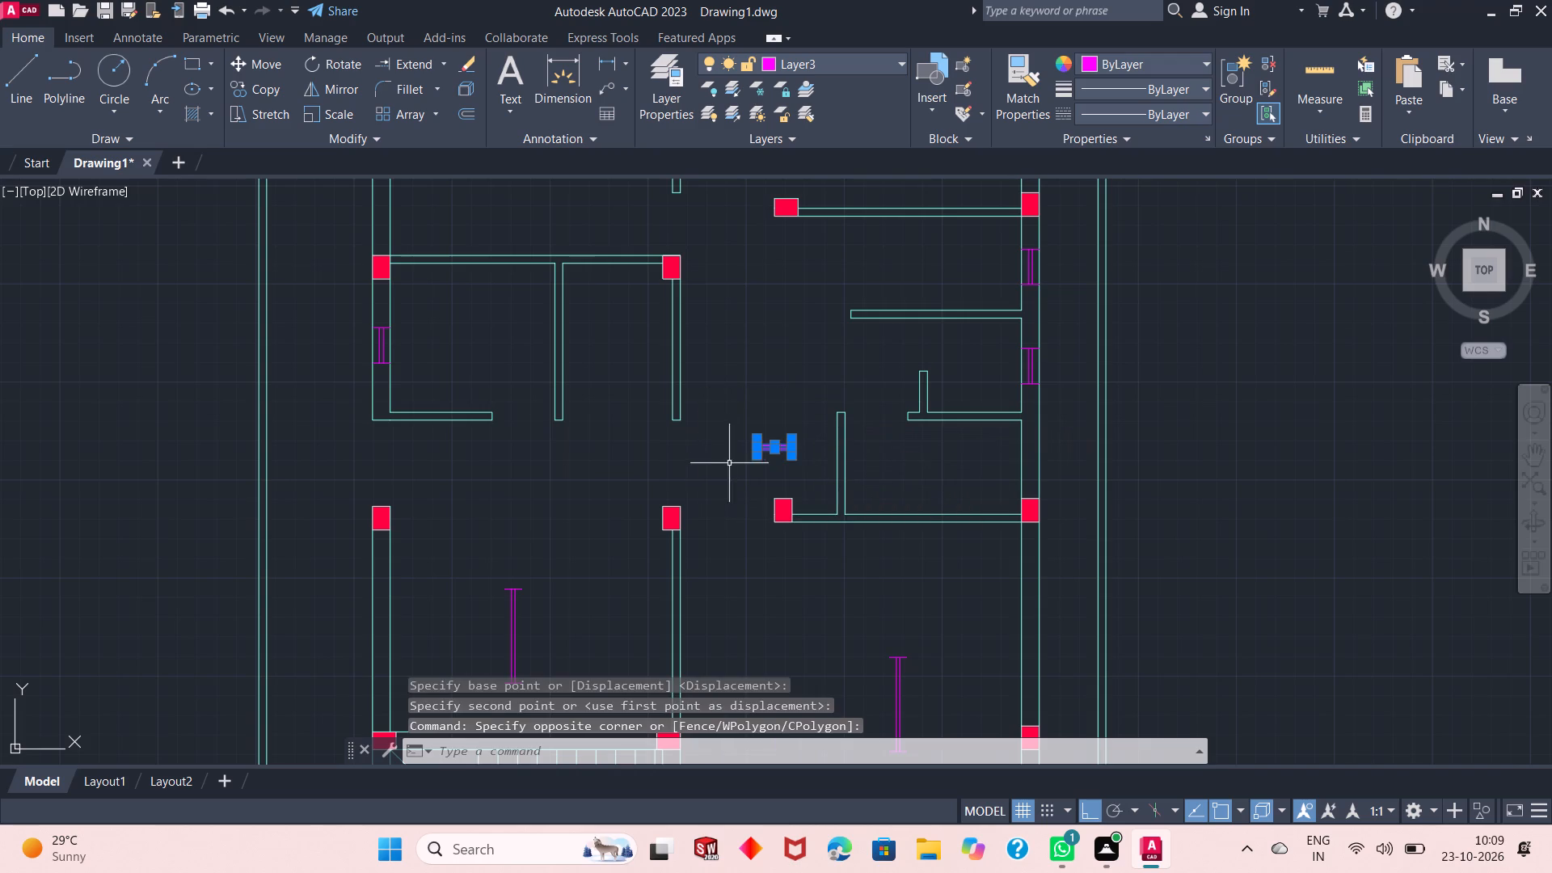
{"action": "left_click", "coordinate": [310, 63]}
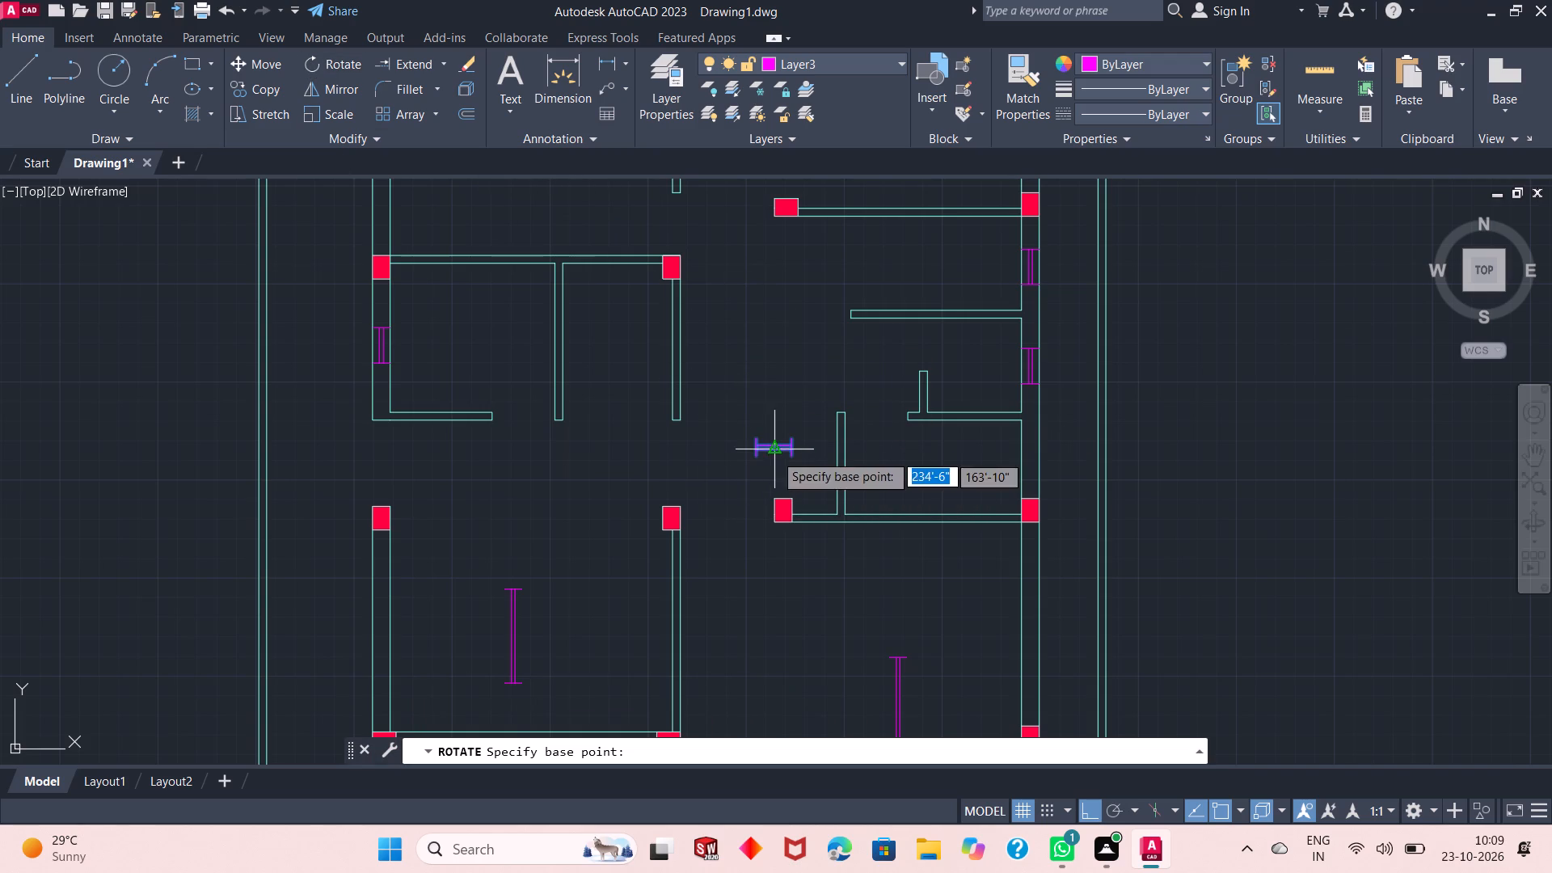
{"action": "left_click", "coordinate": [794, 443]}
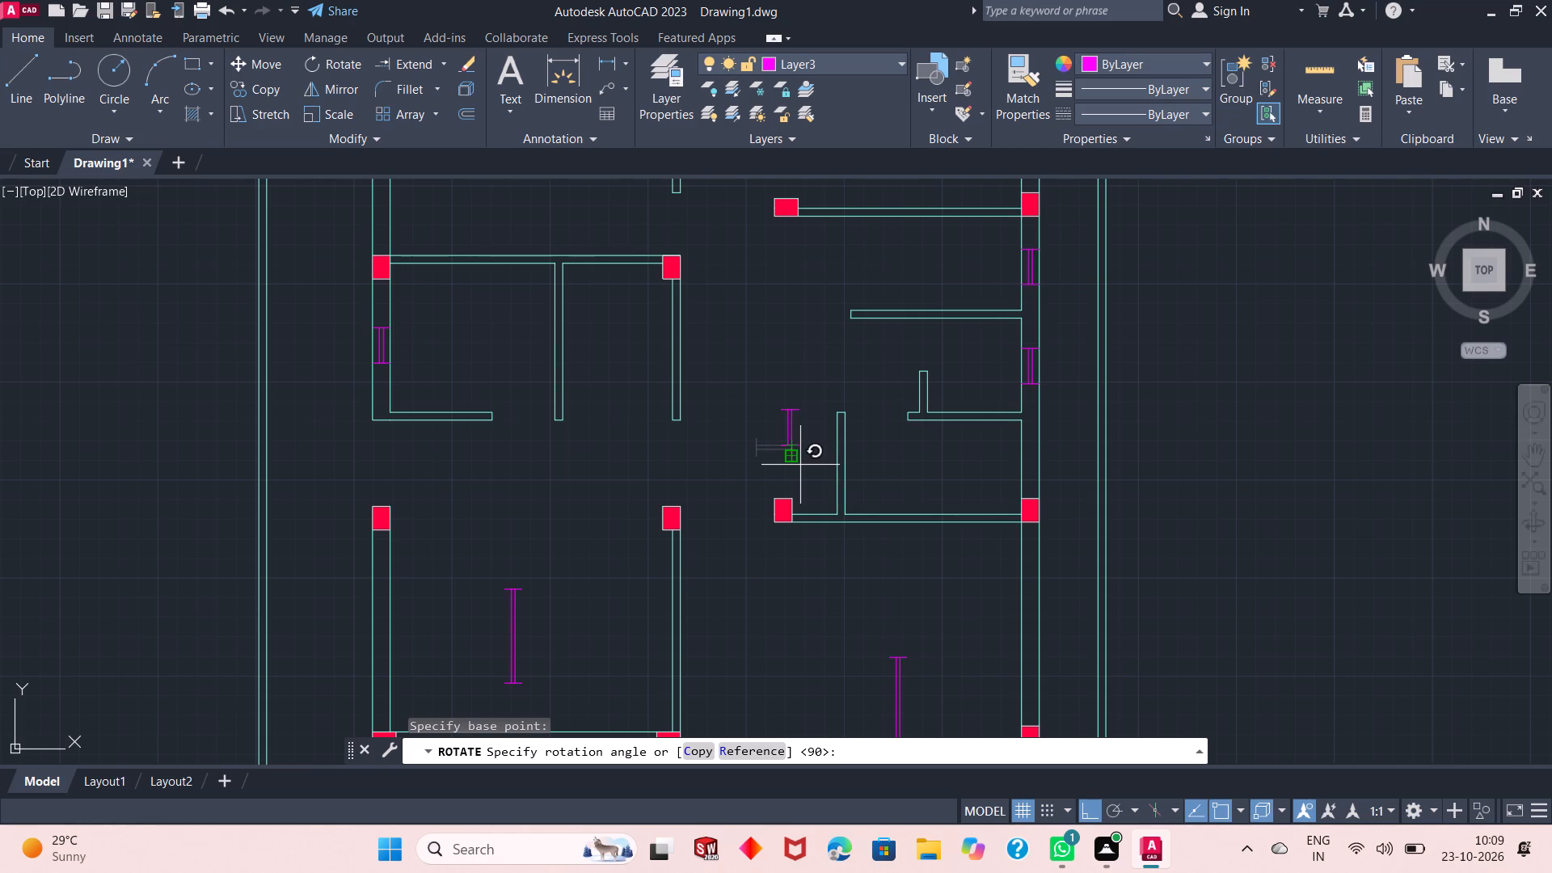
{"action": "left_click", "coordinate": [800, 465]}
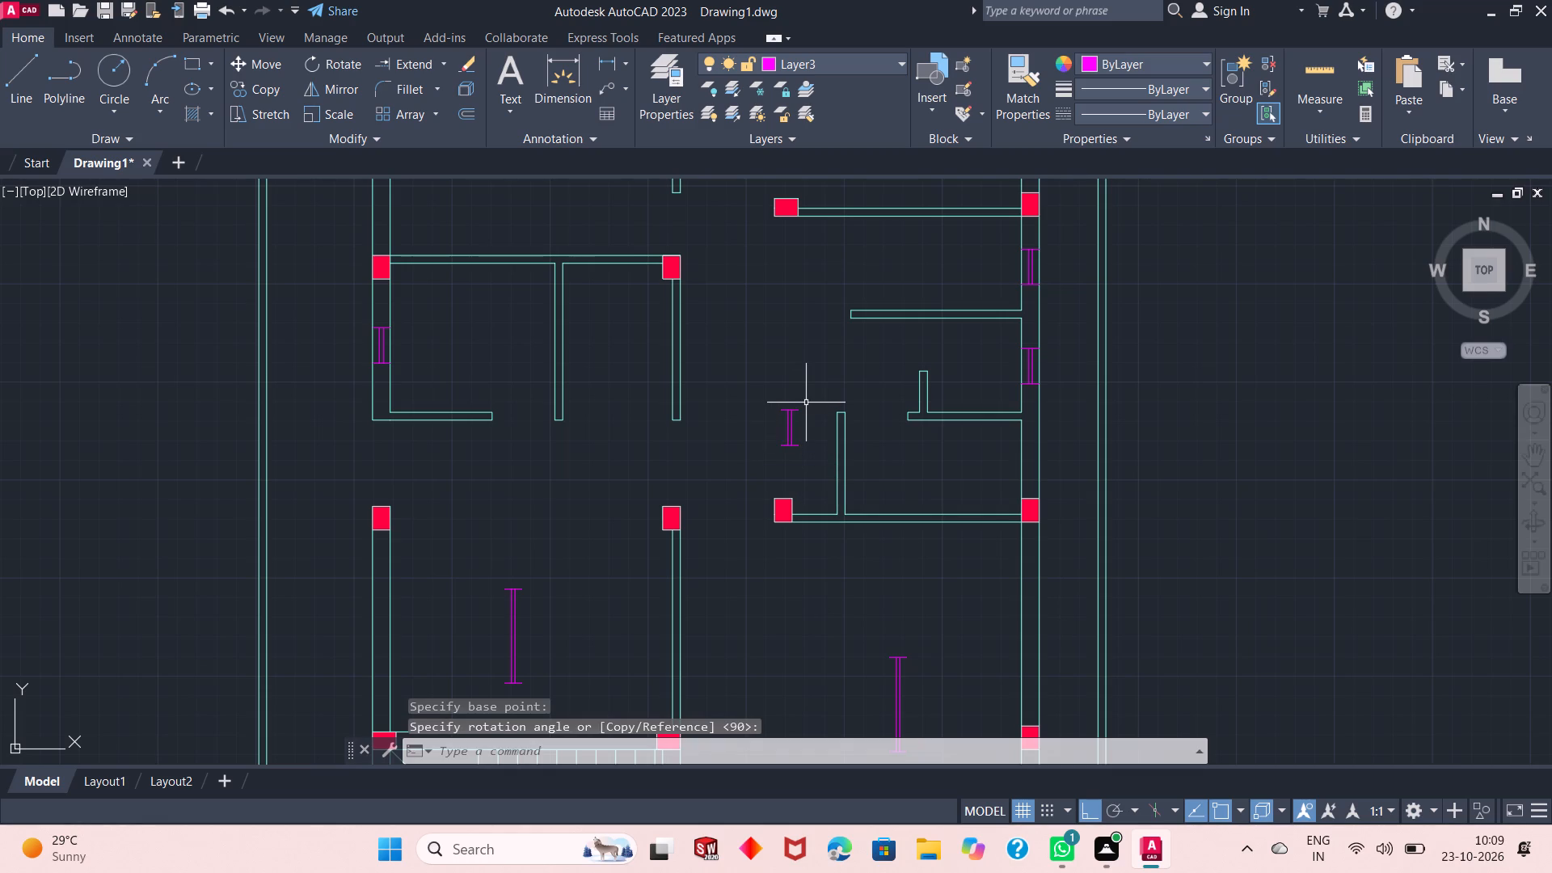
Move the rotated window symbol into the east outer wall just above the column, with Object Snap Tracking and Ortho turned off.
{"action": "left_click", "coordinate": [808, 402]}
{"action": "left_click", "coordinate": [746, 457]}
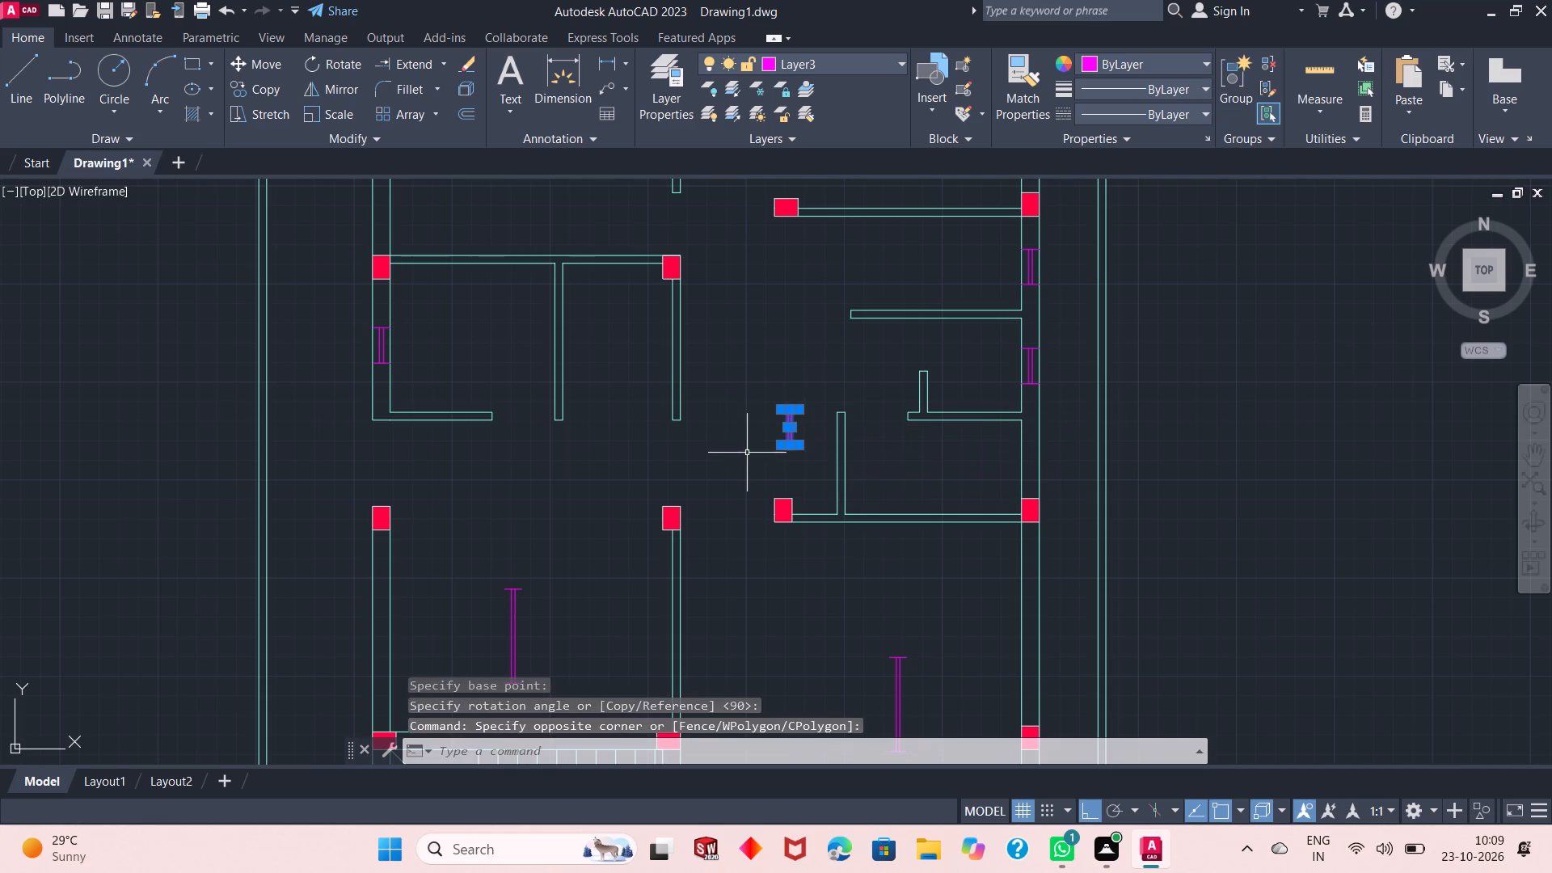
{"action": "left_click", "coordinate": [274, 64]}
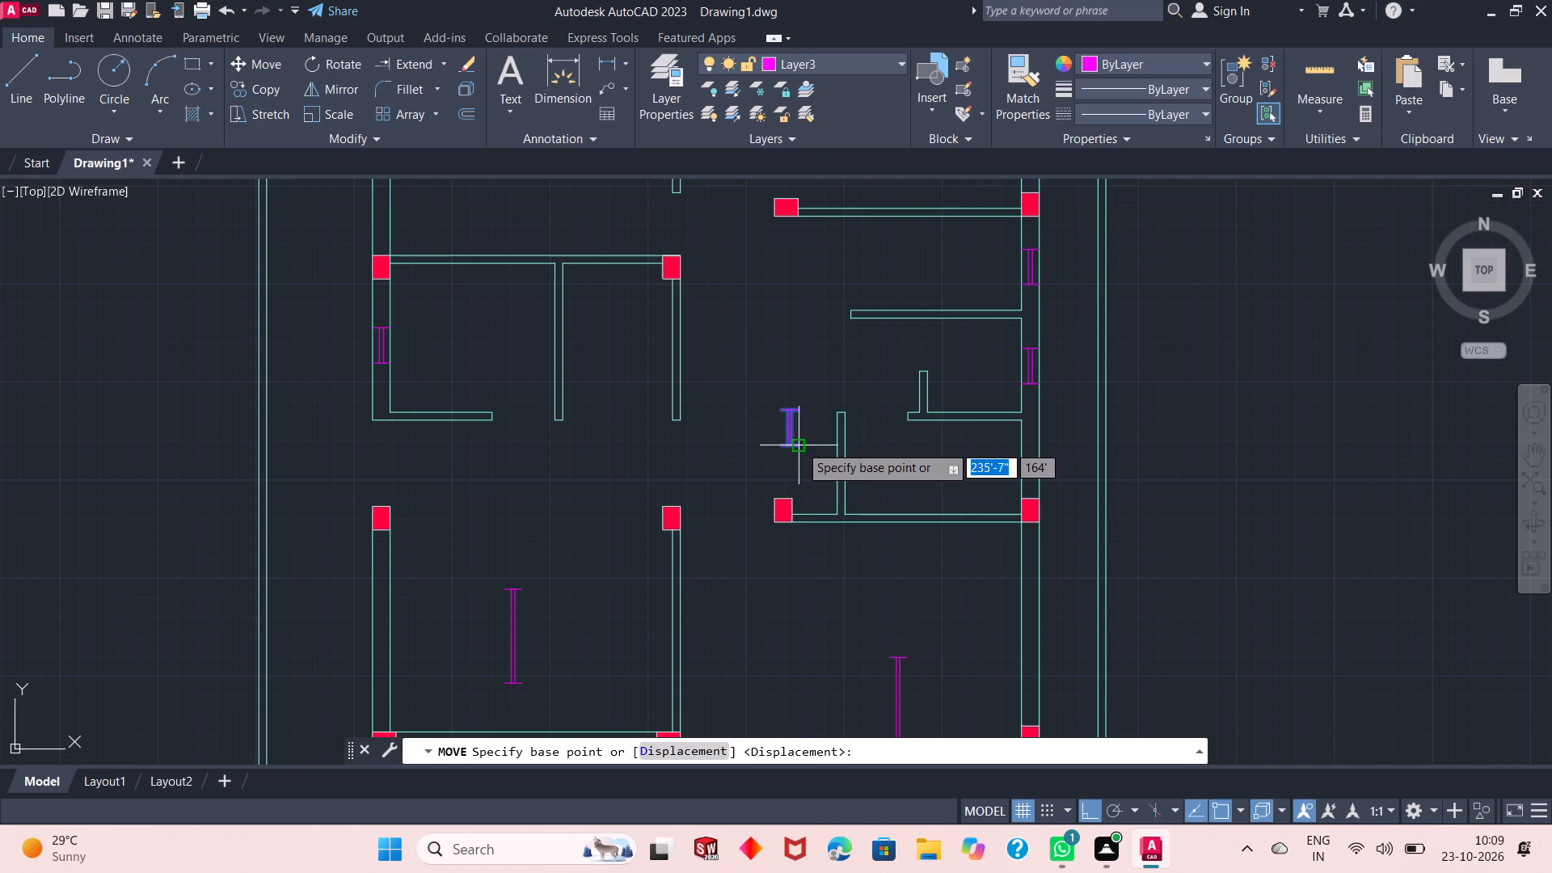
{"action": "left_click", "coordinate": [799, 445]}
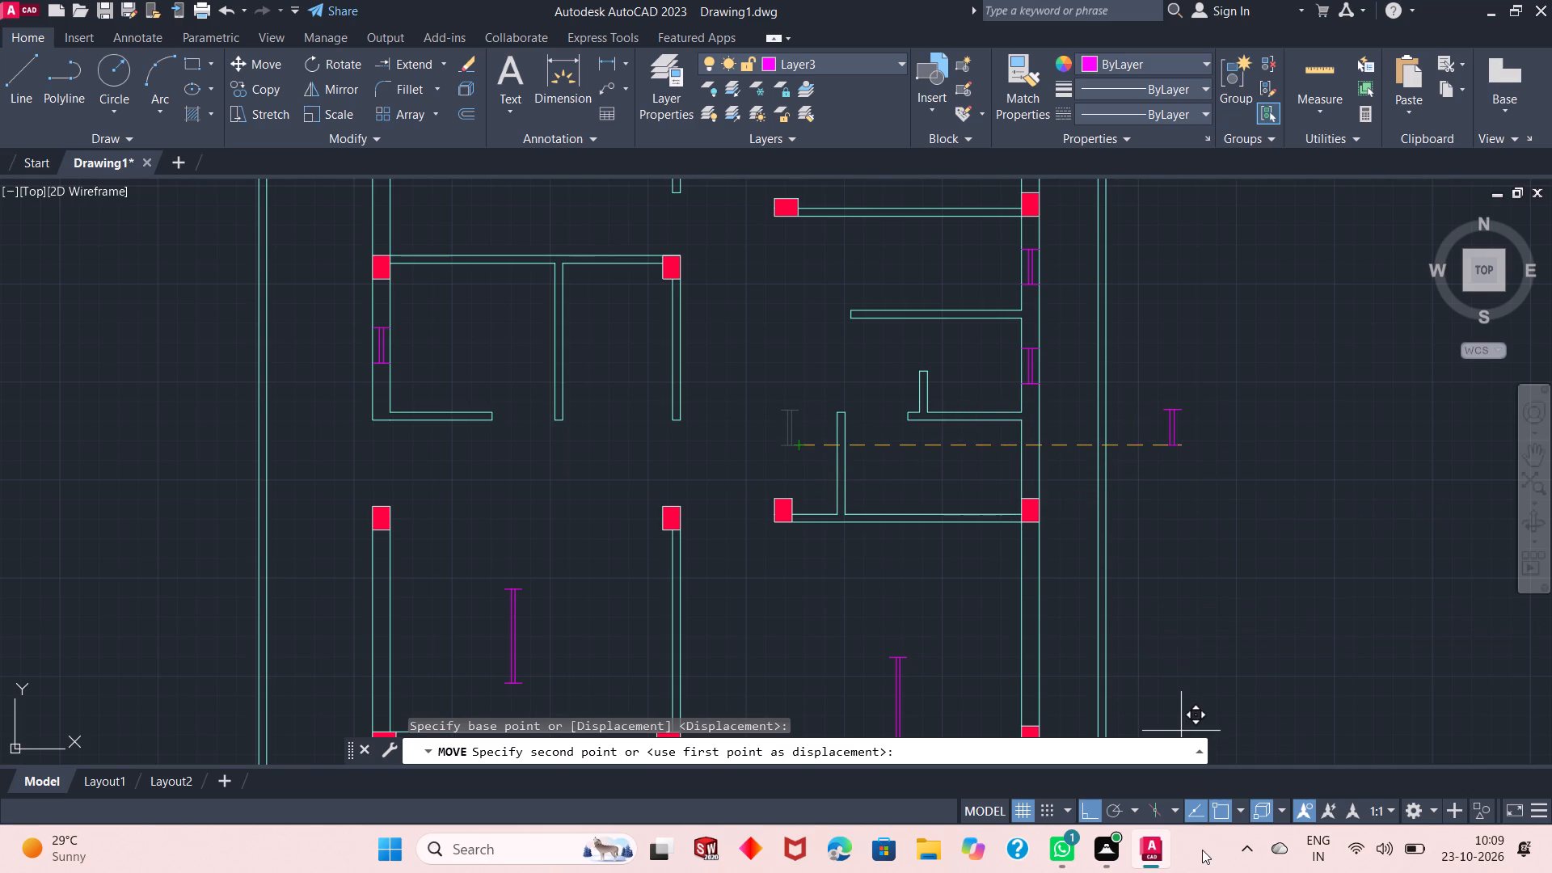
{"action": "left_click", "coordinate": [1201, 808]}
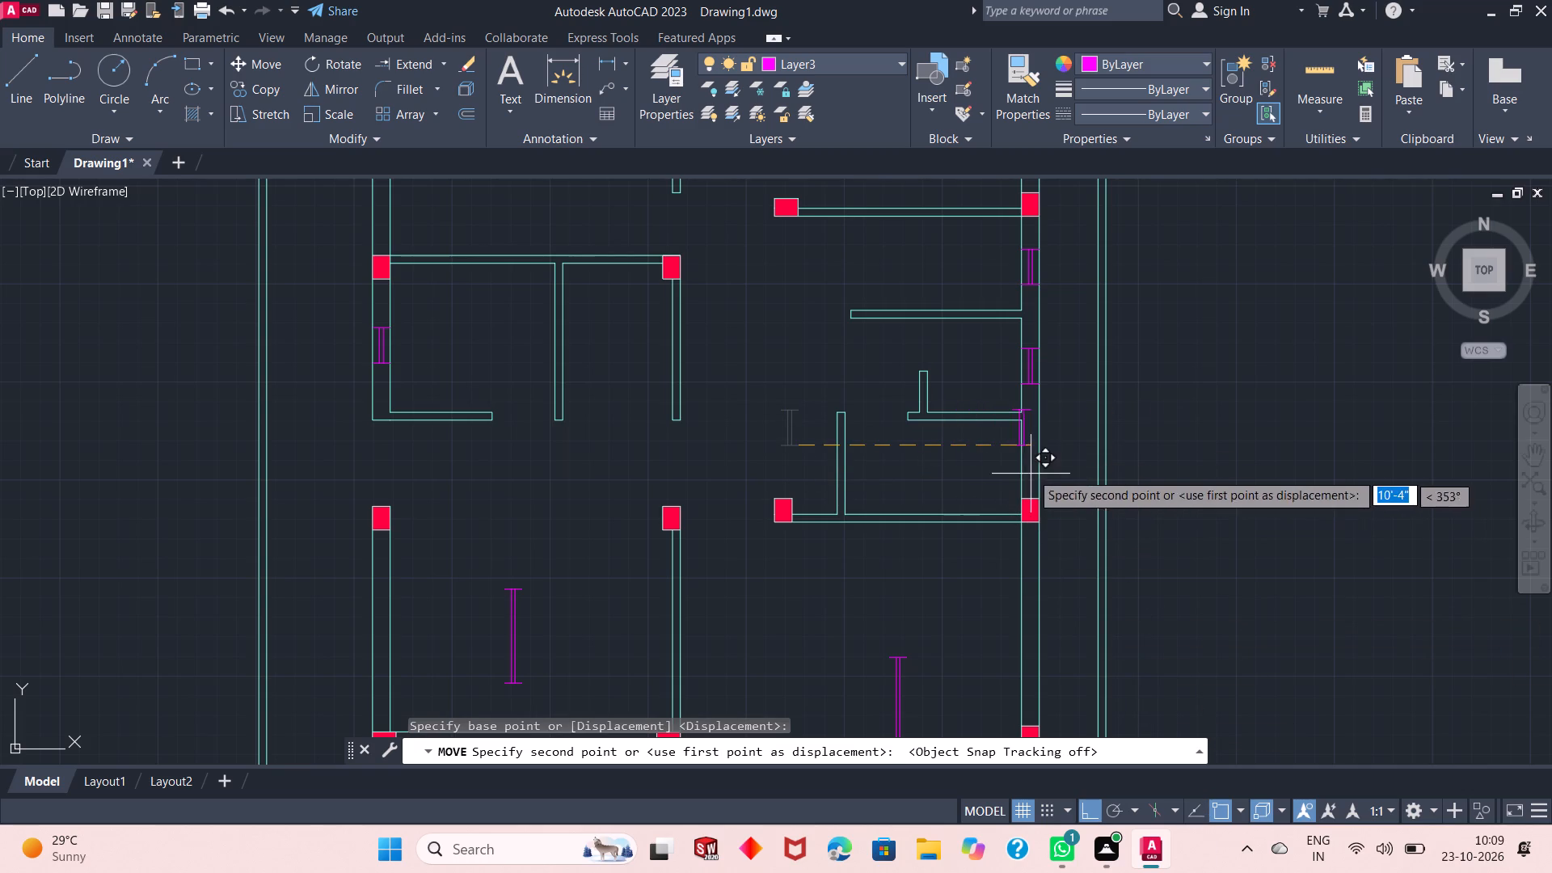
{"action": "left_click", "coordinate": [1192, 809]}
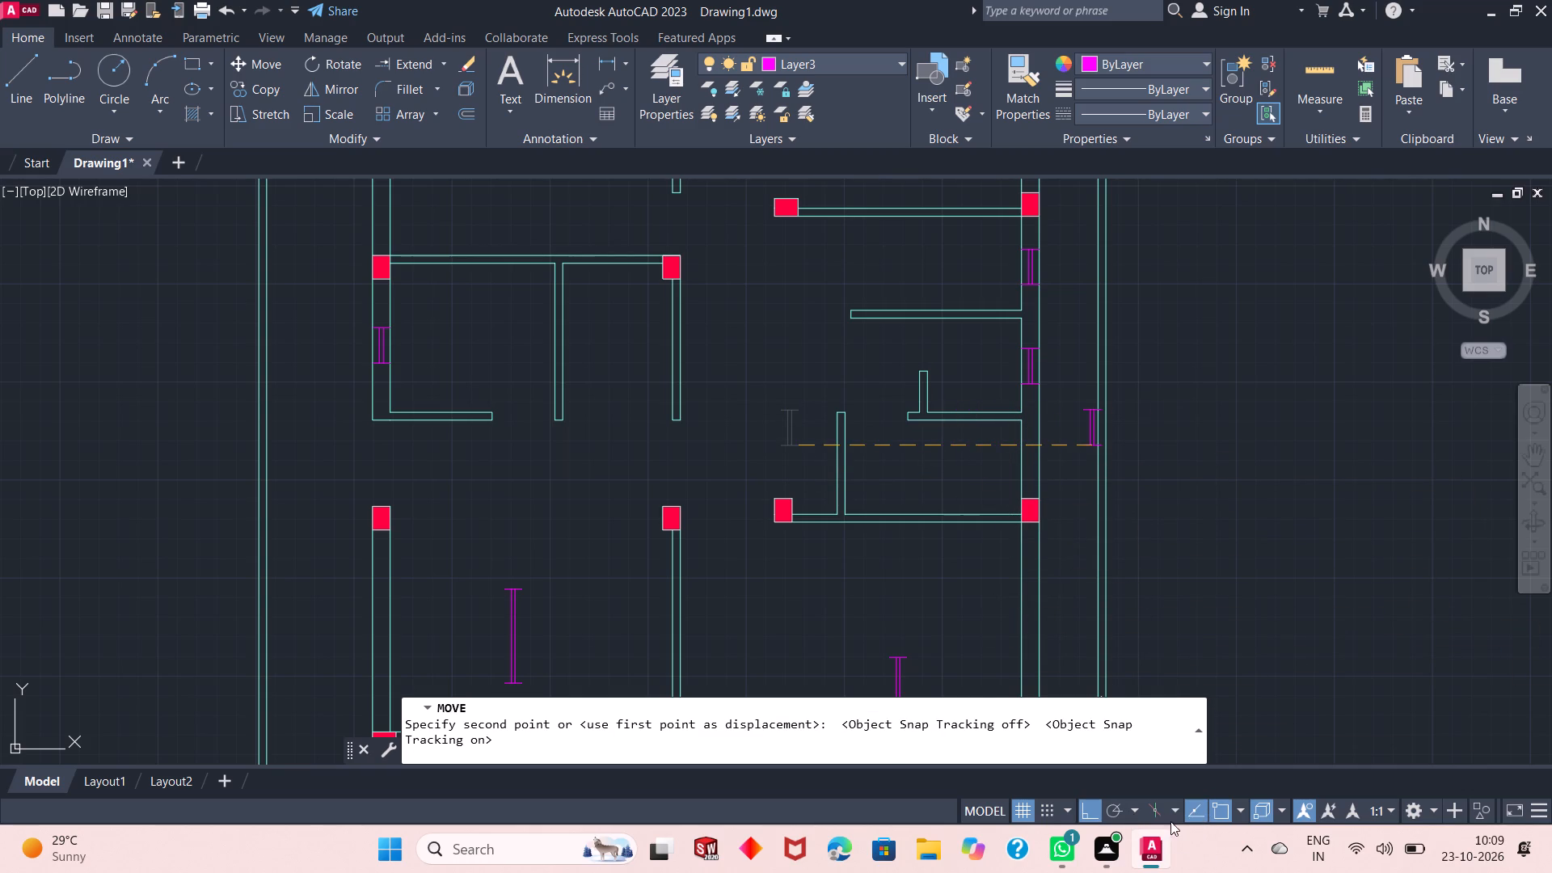
{"action": "left_click", "coordinate": [1191, 812]}
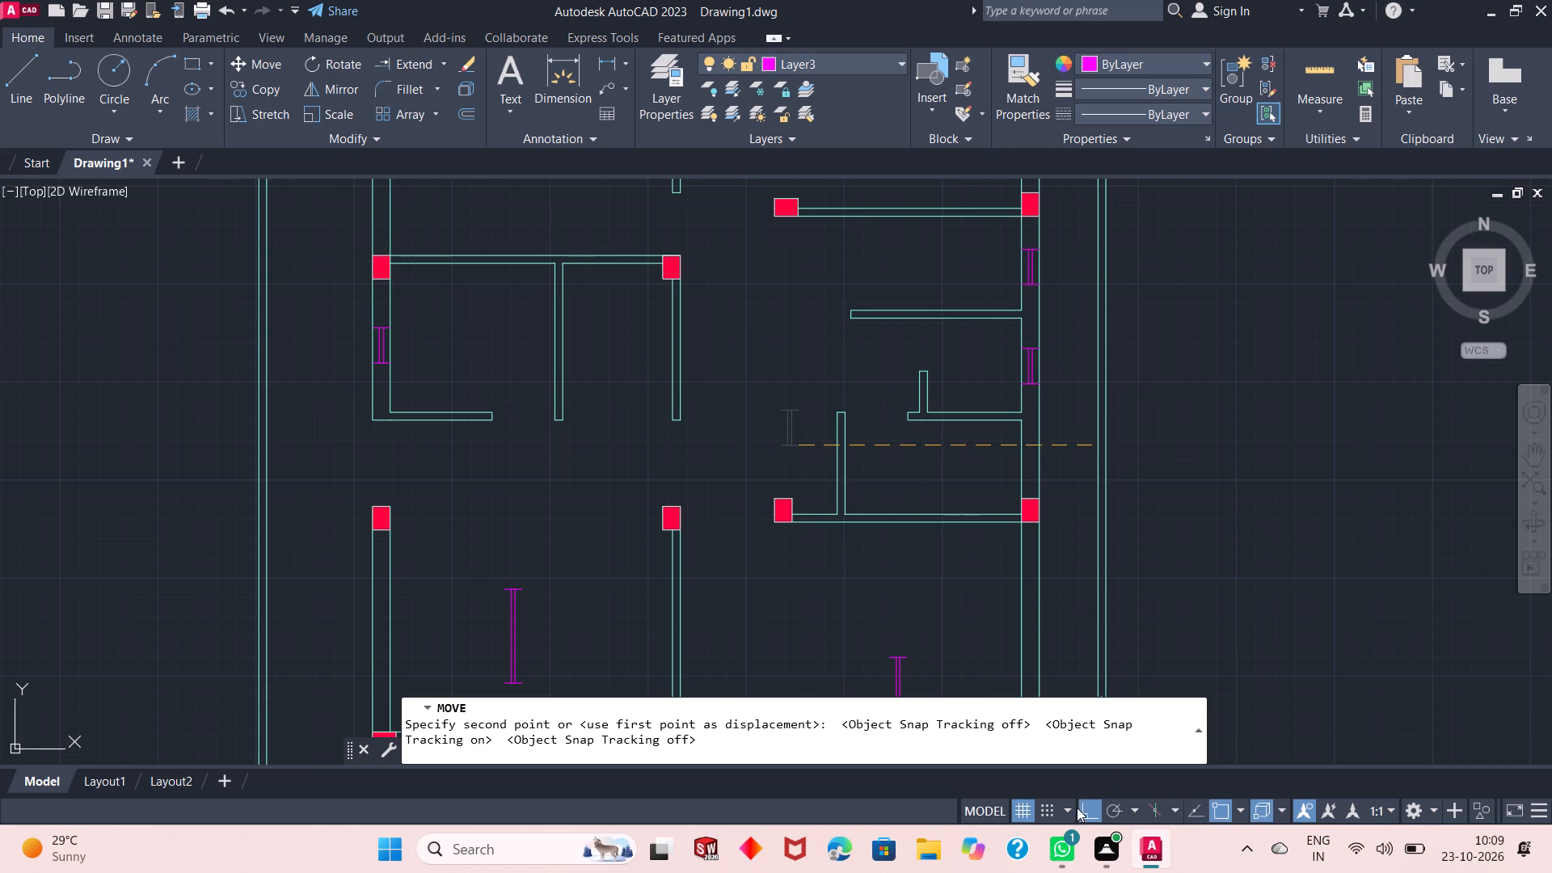
{"action": "left_click", "coordinate": [1092, 815]}
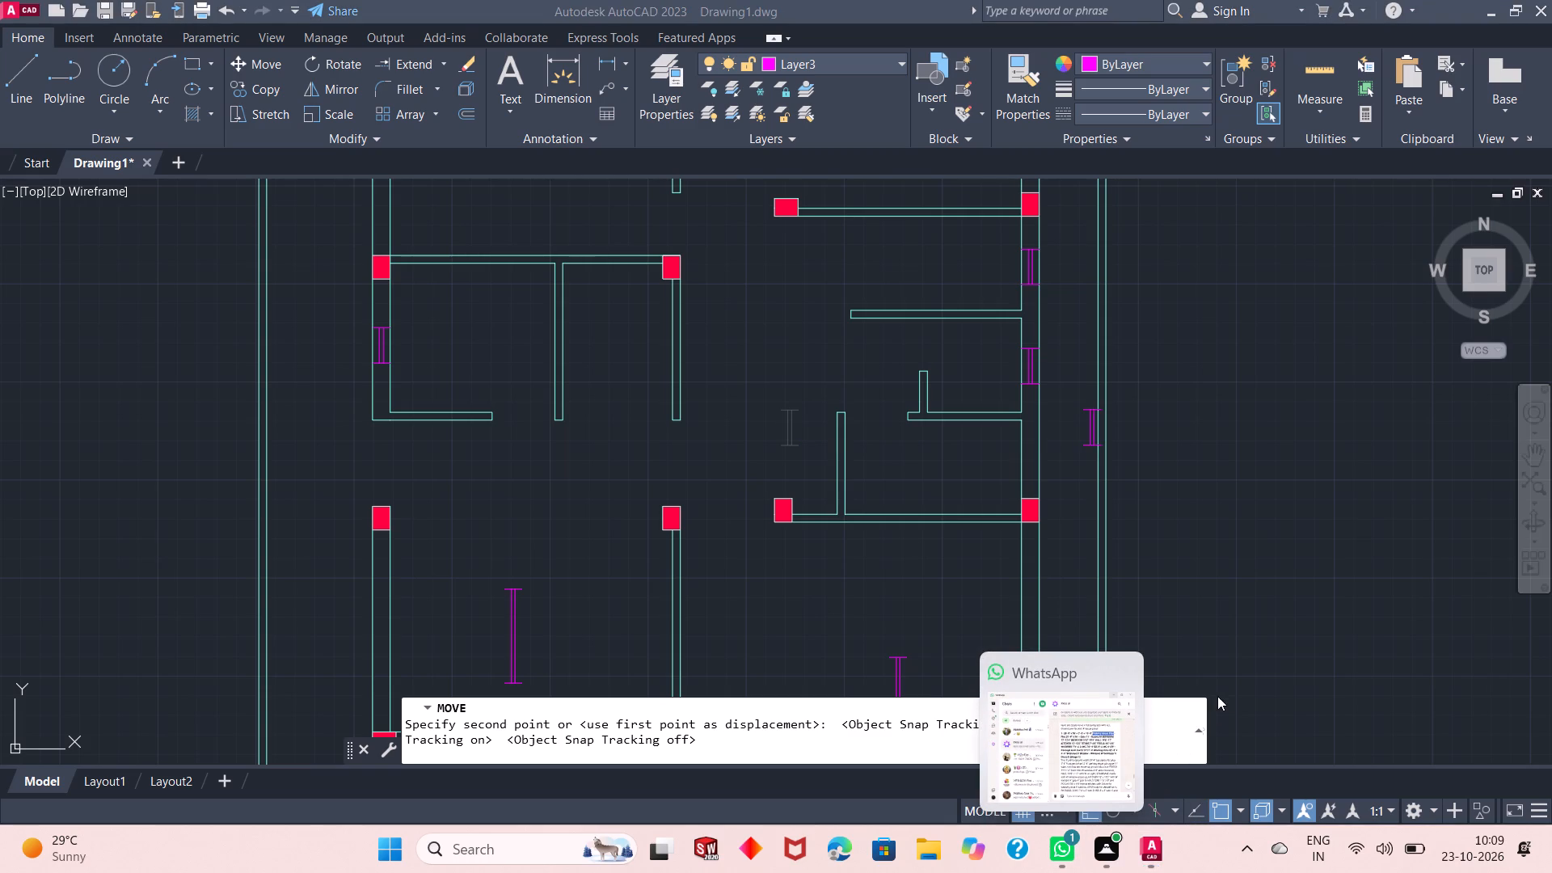
{"action": "left_click", "coordinate": [1090, 812]}
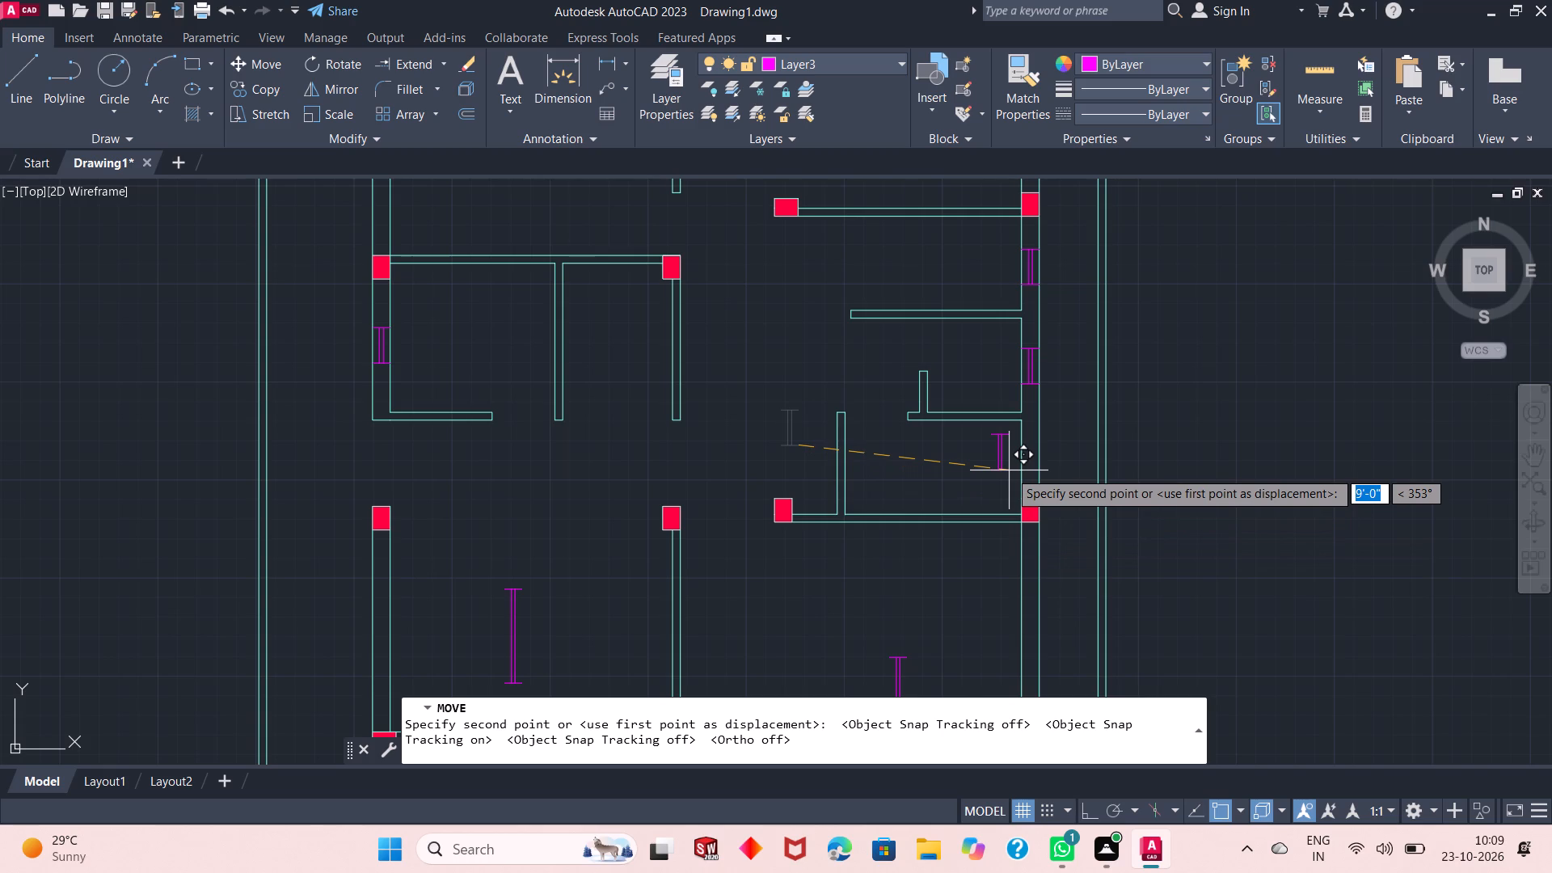
{"action": "scroll", "coordinate": [1031, 491], "scroll_direction": "up", "scroll_amount": 2}
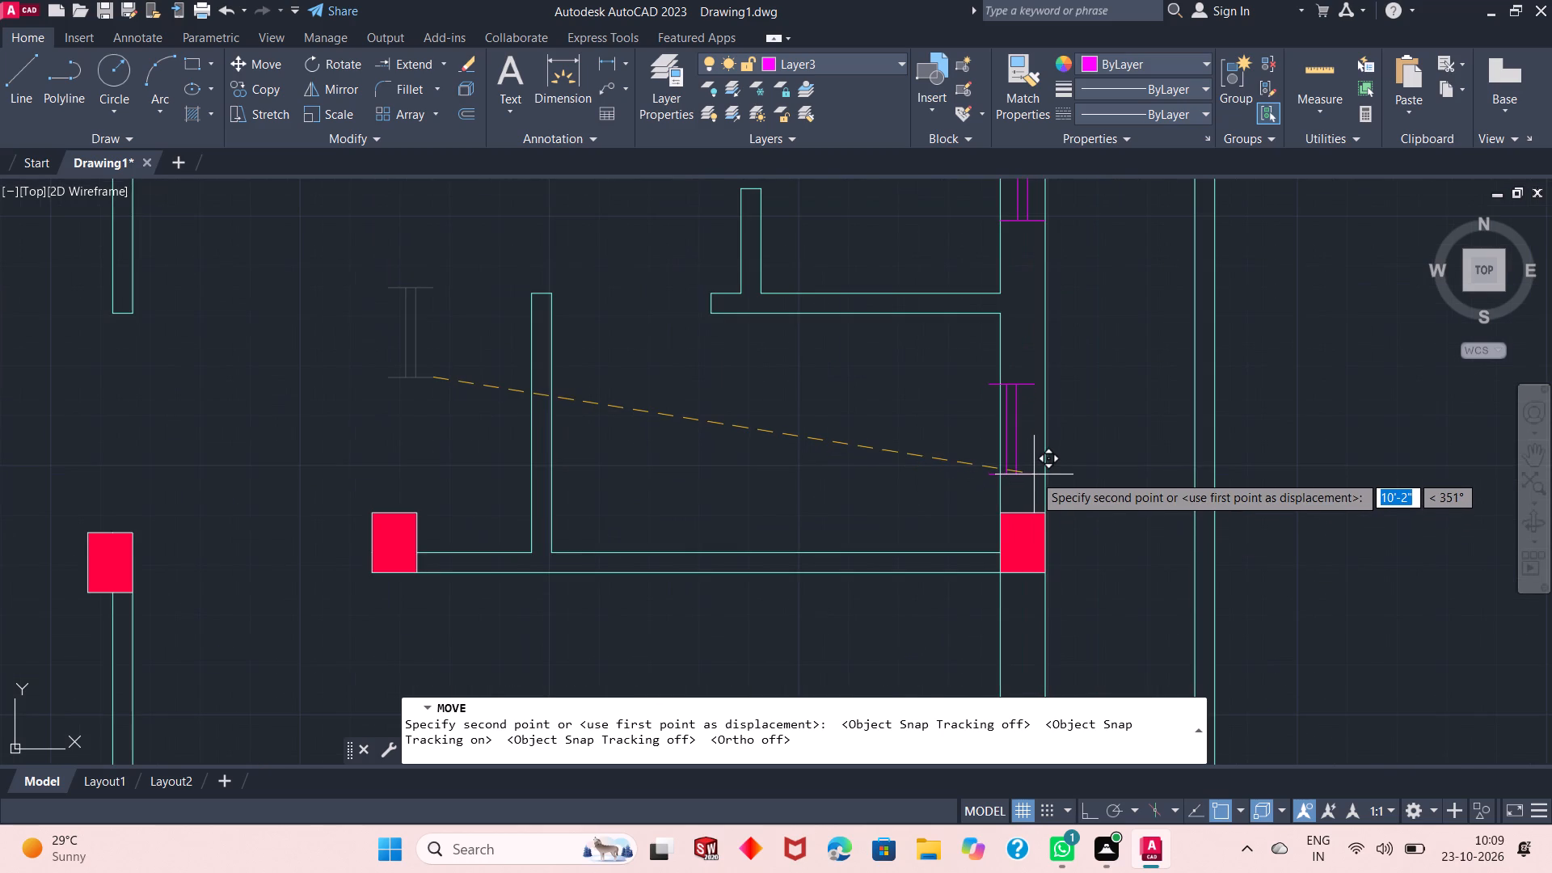
{"action": "left_click", "coordinate": [1048, 478]}
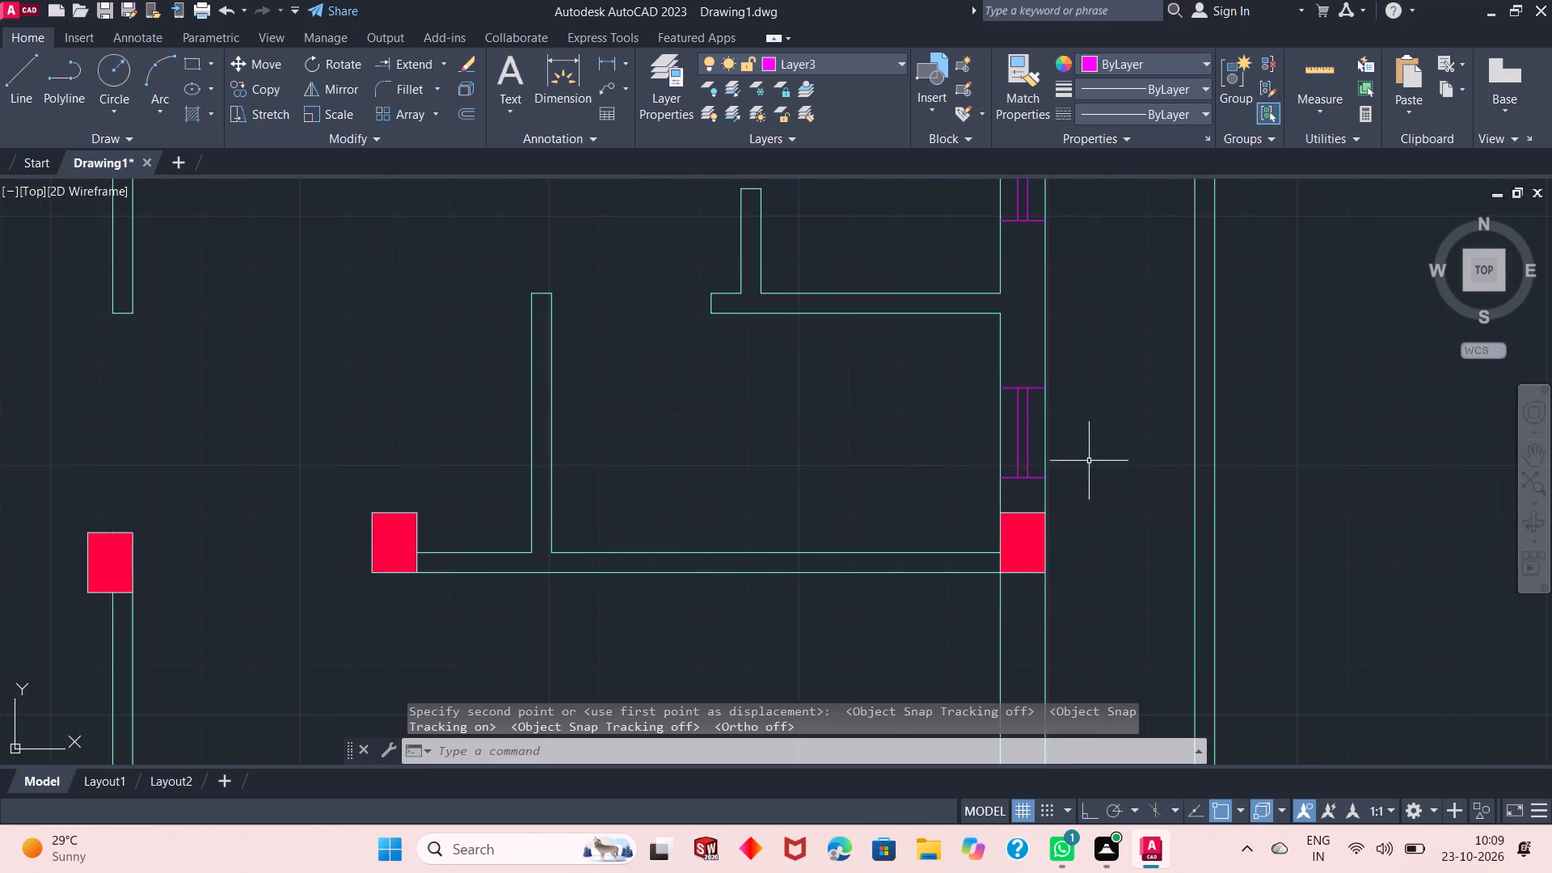
Move the upper long vertical window symbol in the large southeast room into the east outer wall, between the two columns.
{"action": "scroll", "coordinate": [953, 356], "scroll_direction": "down", "scroll_amount": 2}
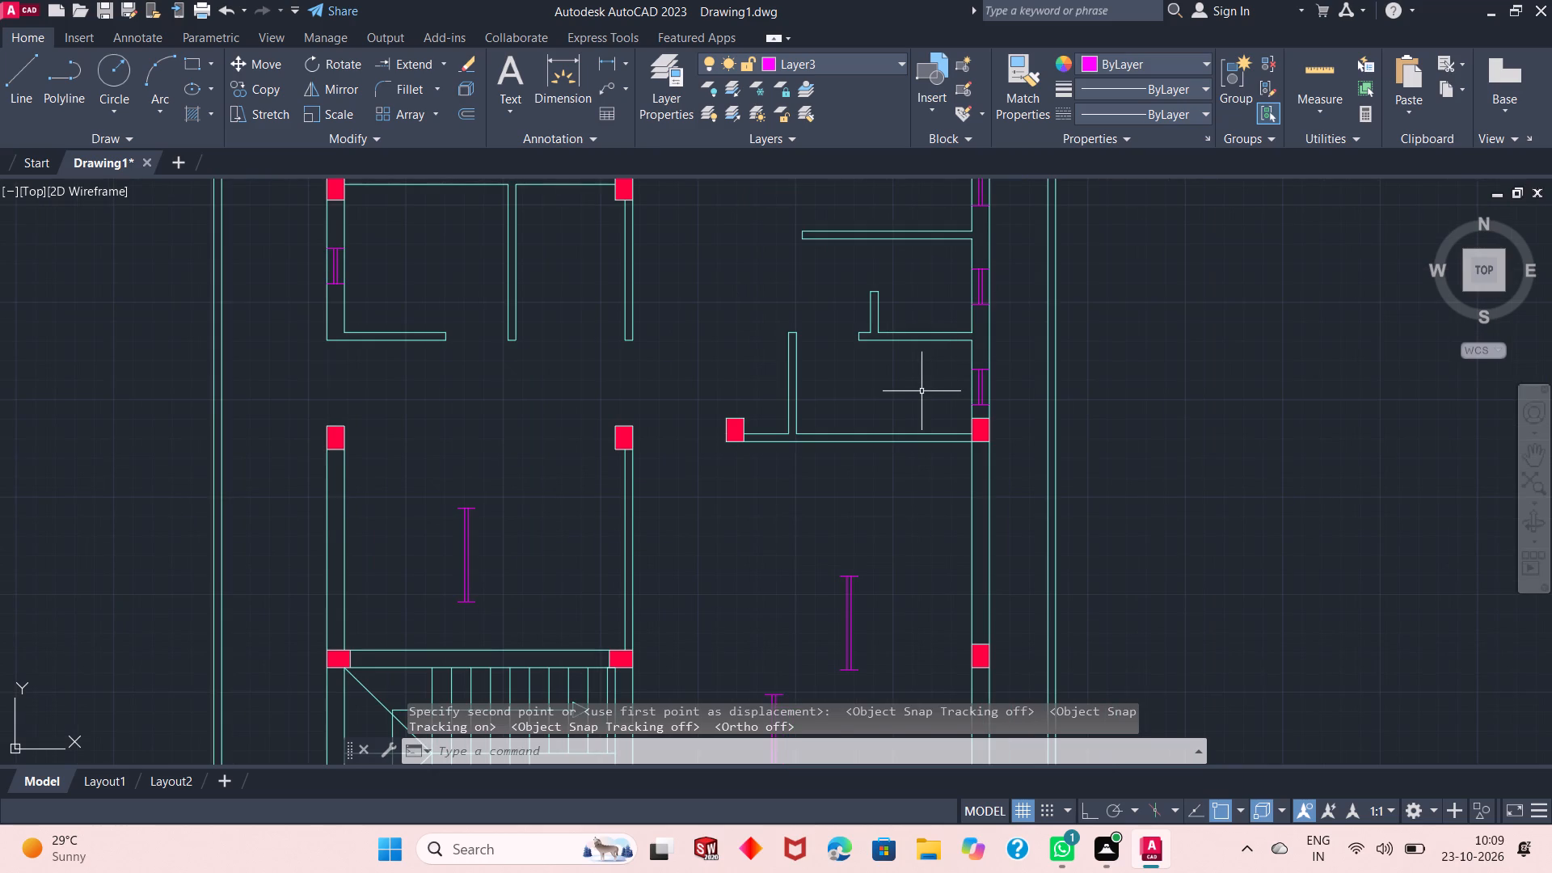
{"action": "scroll", "coordinate": [920, 390], "scroll_direction": "down", "scroll_amount": 1}
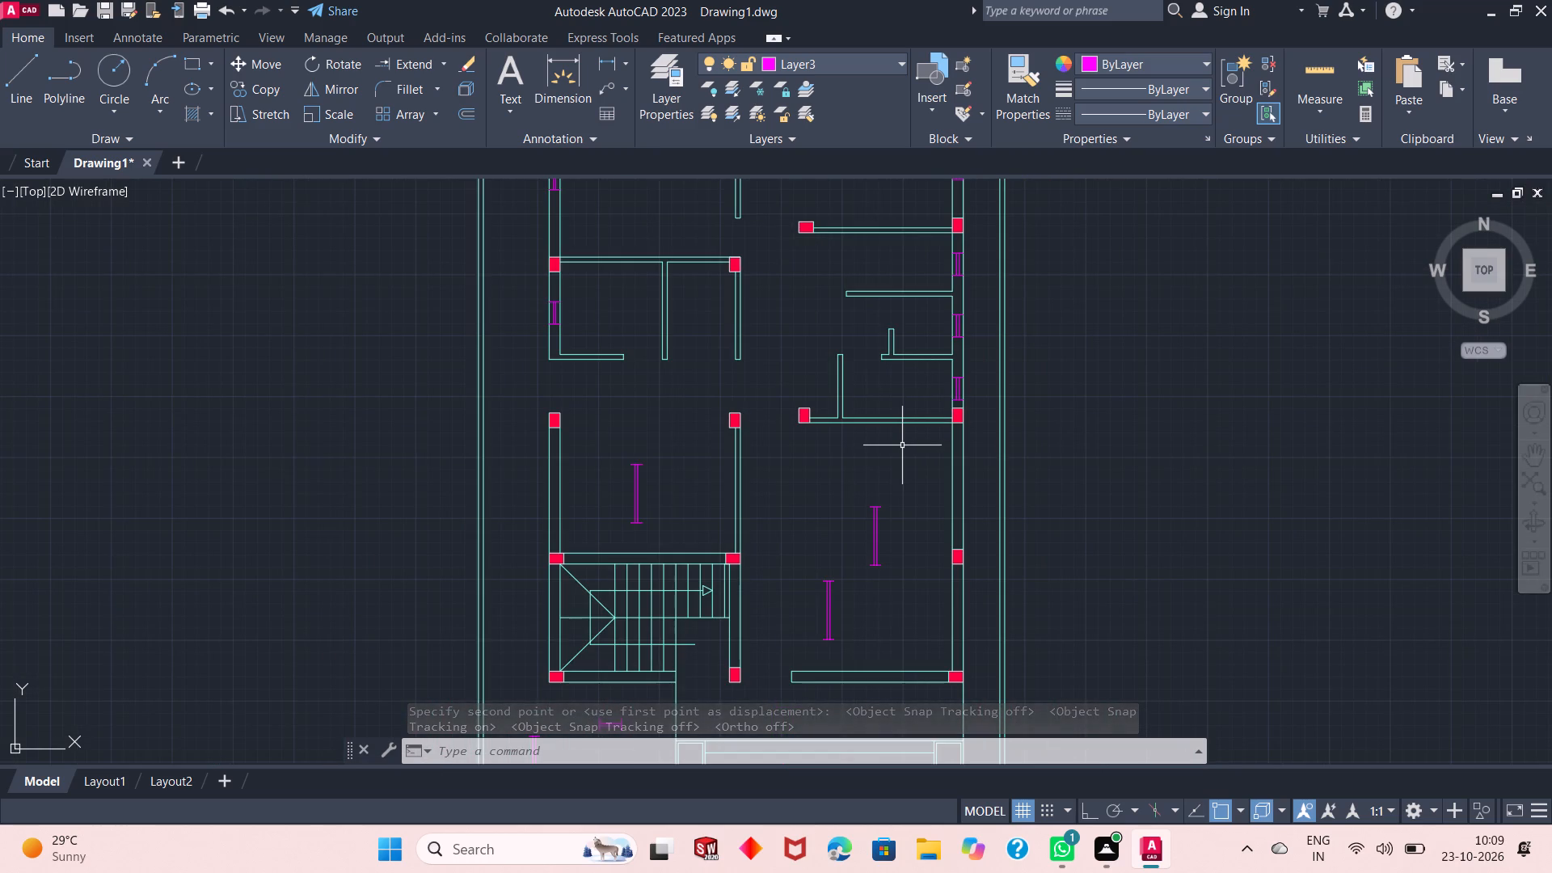
{"action": "left_click", "coordinate": [910, 491]}
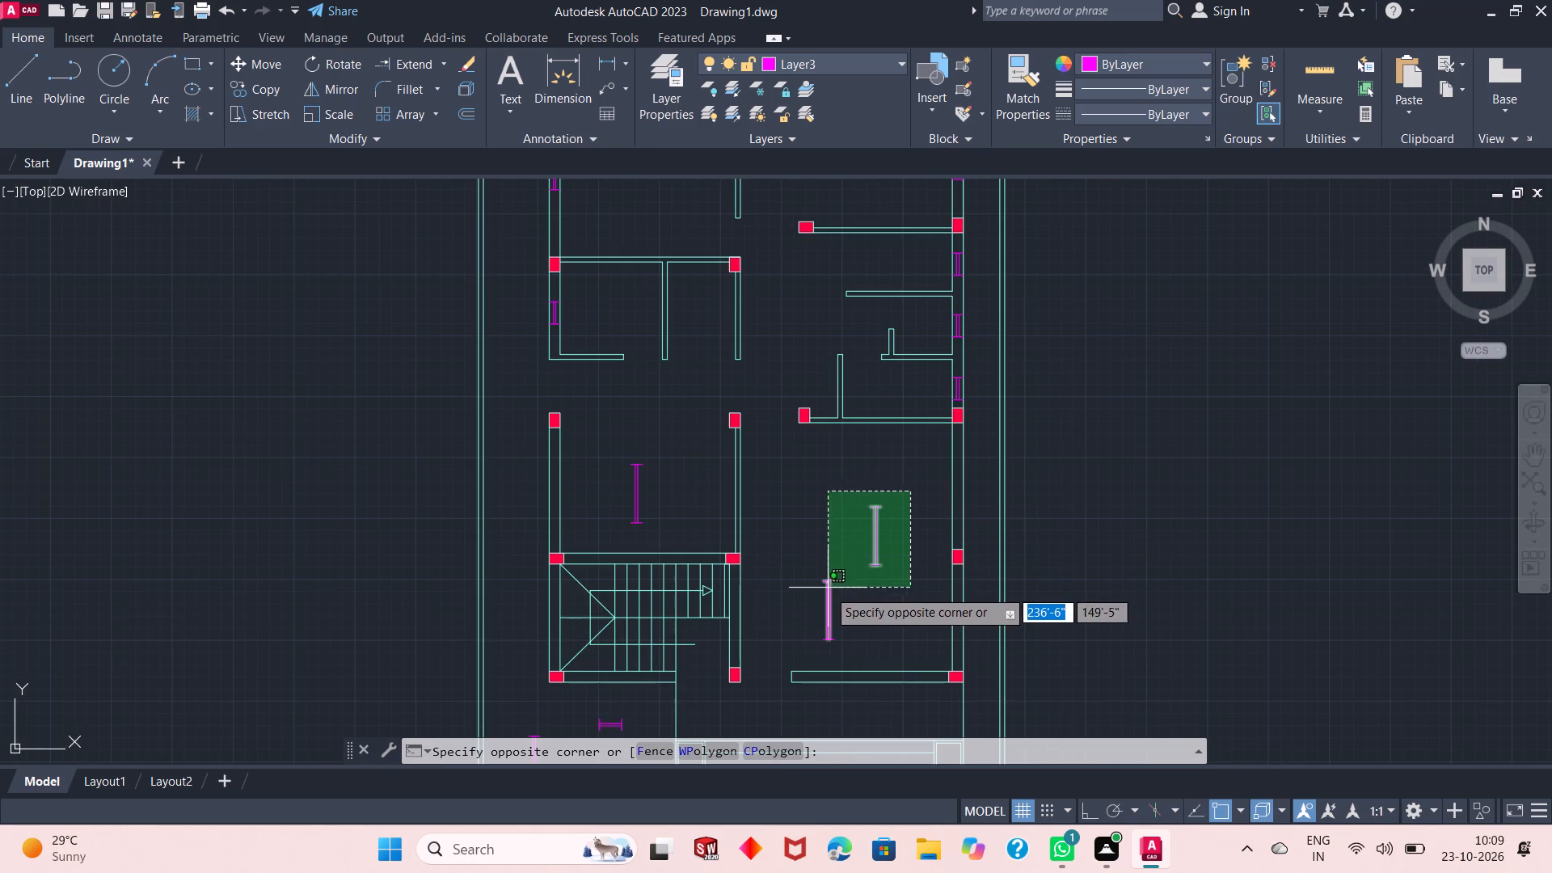
{"action": "left_click", "coordinate": [862, 590]}
{"action": "left_click", "coordinate": [259, 59]}
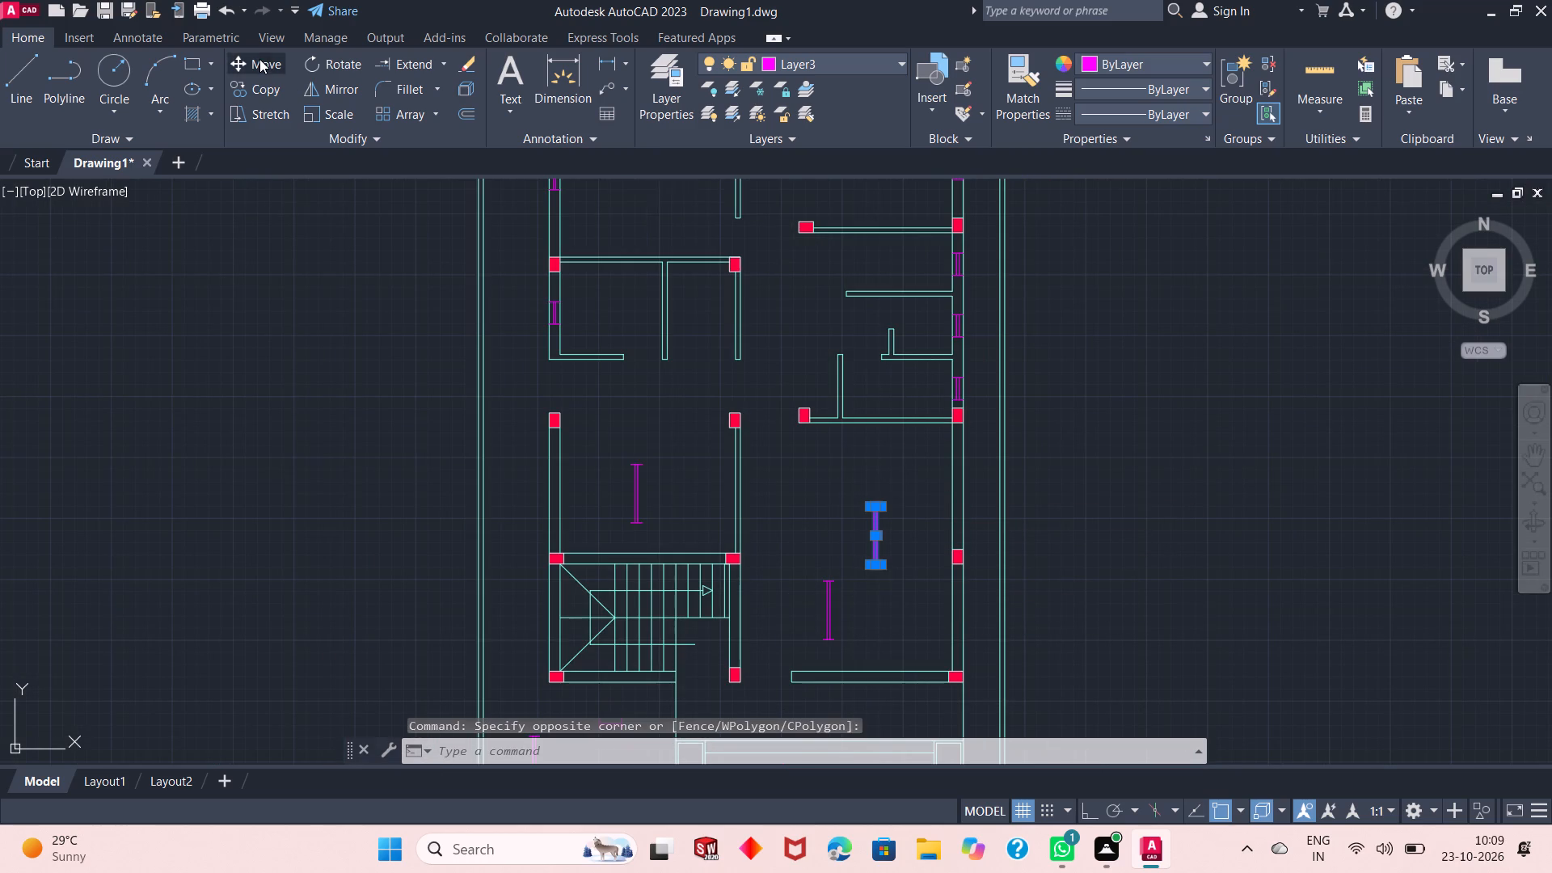
{"action": "scroll", "coordinate": [839, 544], "scroll_direction": "up", "scroll_amount": 1}
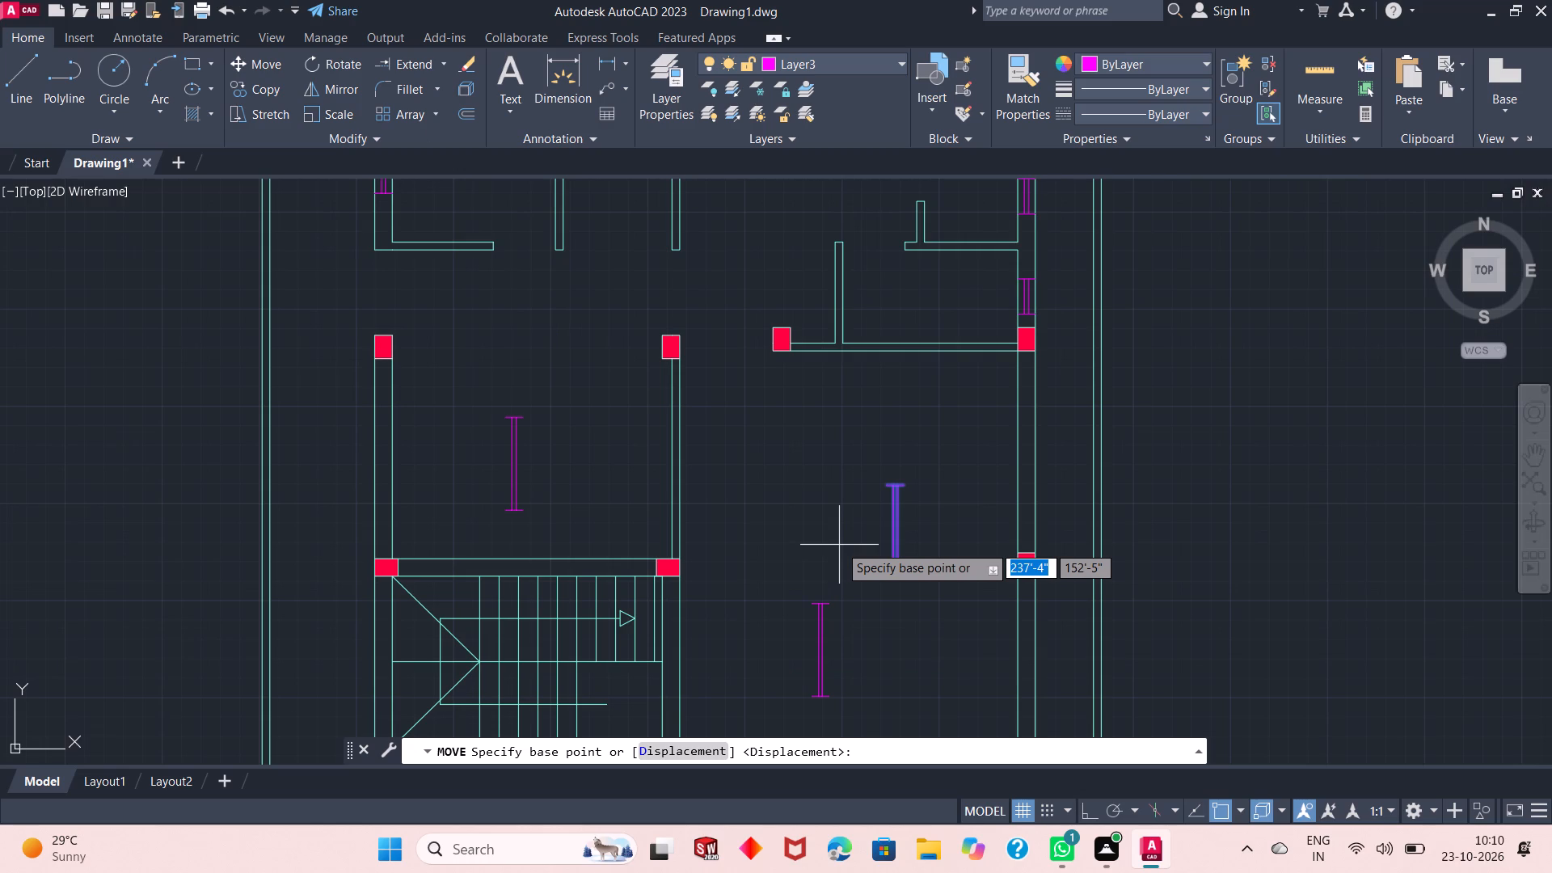
{"action": "scroll", "coordinate": [839, 545], "scroll_direction": "up", "scroll_amount": 2}
{"action": "scroll", "coordinate": [930, 528], "scroll_direction": "down", "scroll_amount": 1}
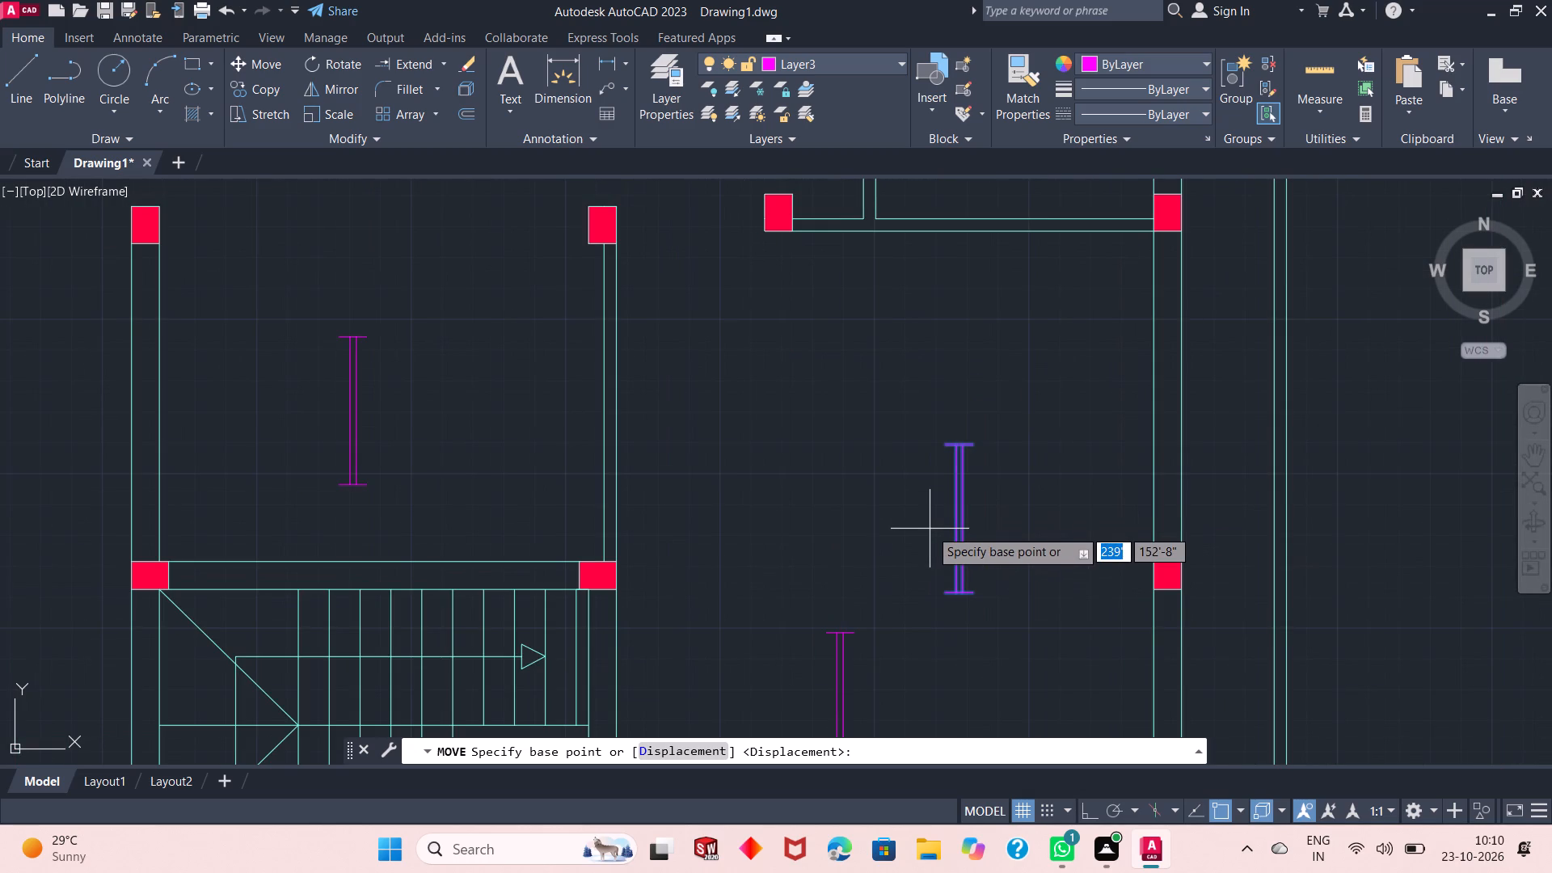
{"action": "left_click", "coordinate": [976, 445]}
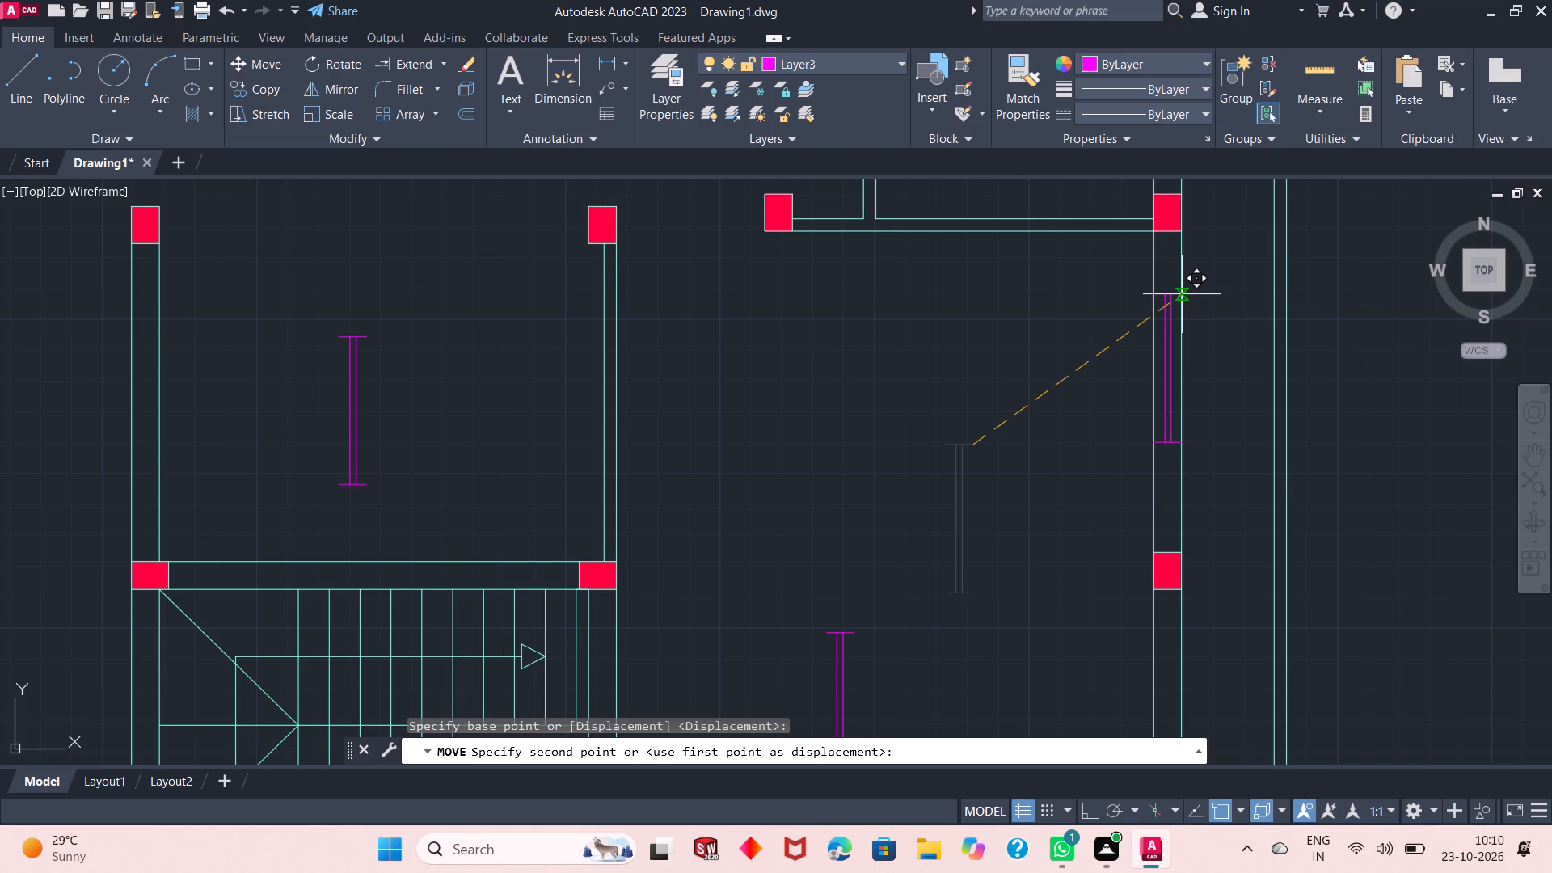
{"action": "left_click", "coordinate": [1183, 314]}
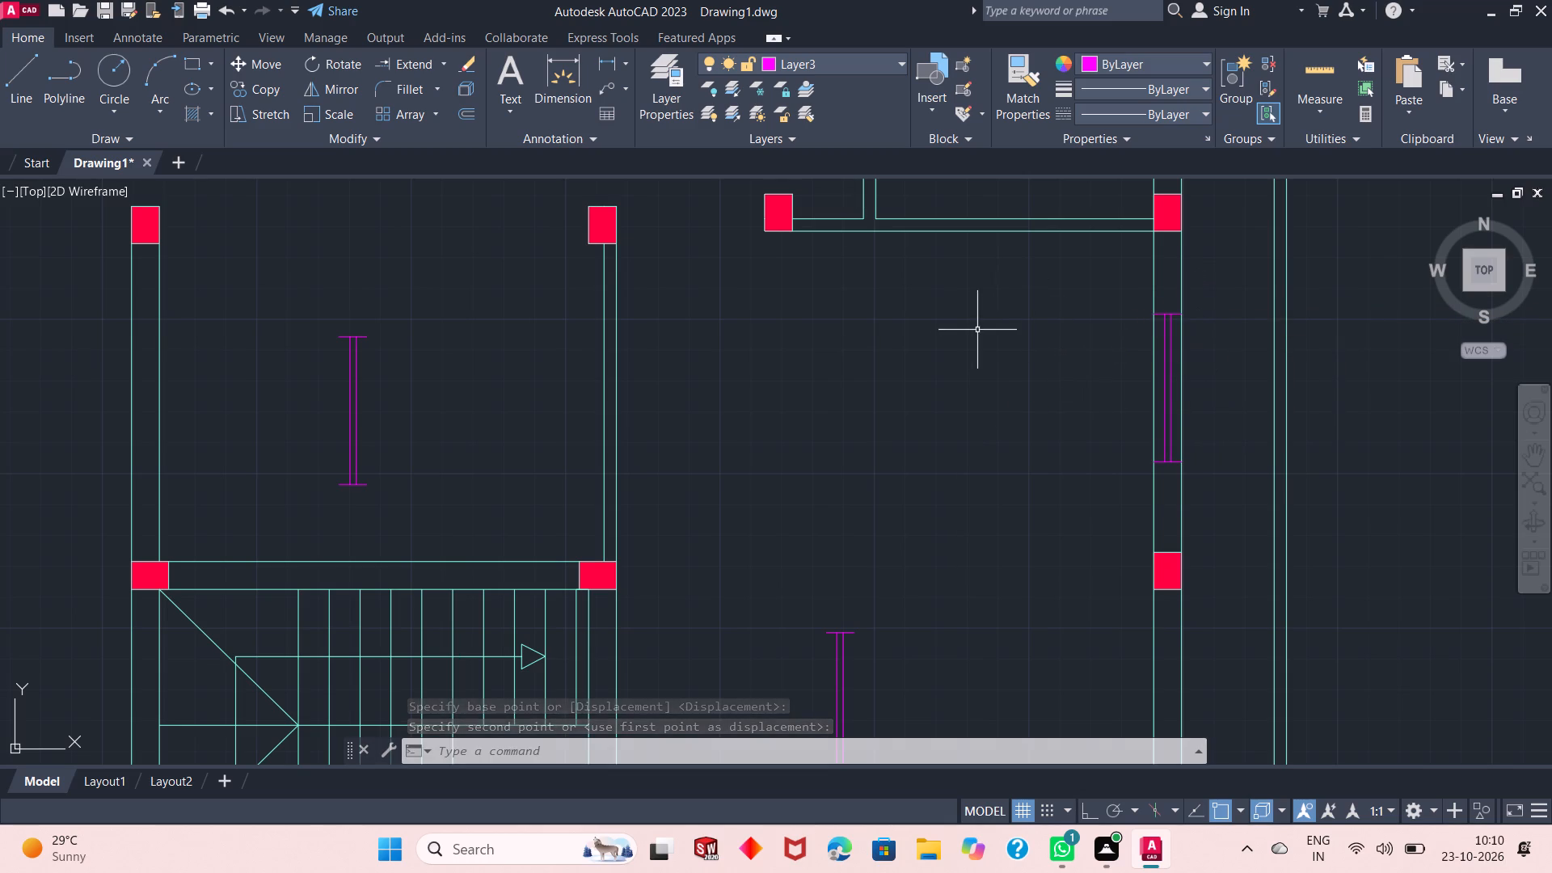
Rotate the remaining long vertical window symbol in the southeast room by 270 degrees about its upper-right endpoint.
{"action": "scroll", "coordinate": [966, 326], "scroll_direction": "down", "scroll_amount": 2}
{"action": "scroll", "coordinate": [897, 548], "scroll_direction": "up", "scroll_amount": 1}
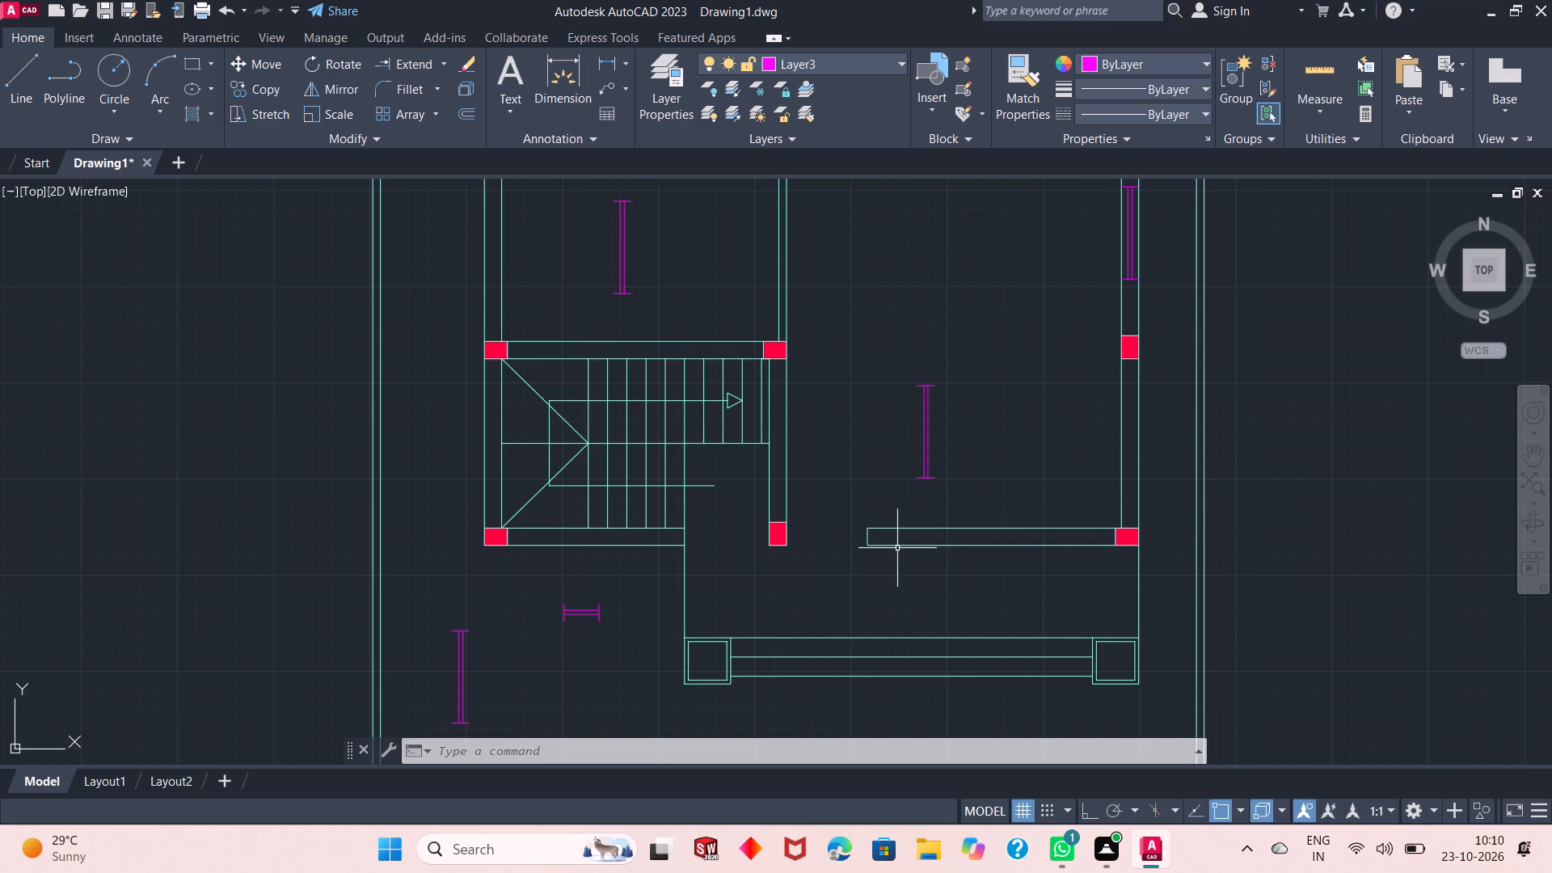
{"action": "left_click", "coordinate": [964, 362]}
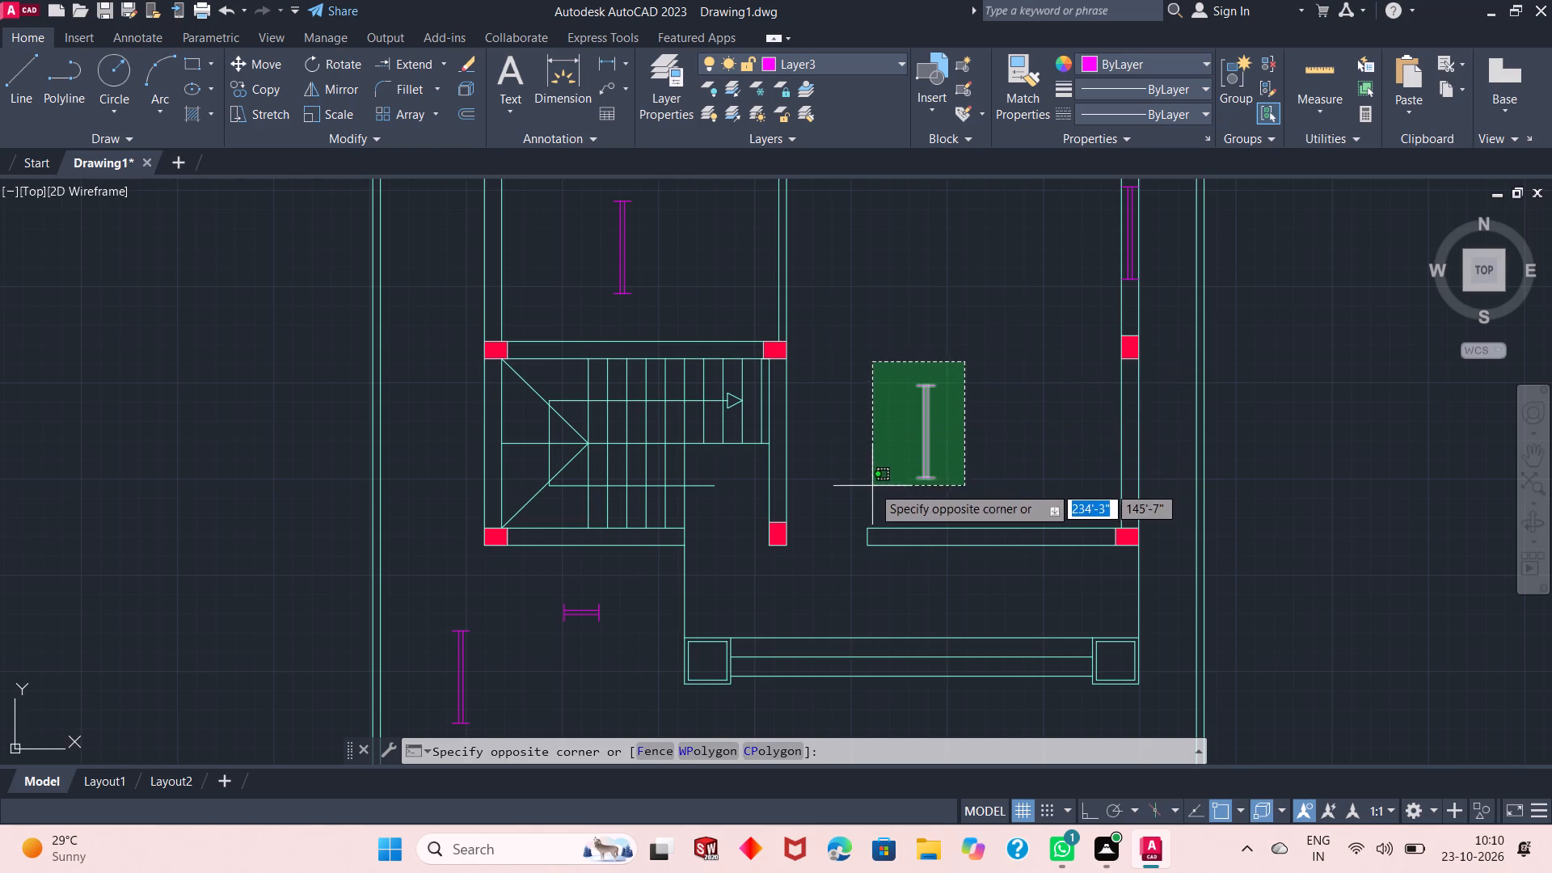
{"action": "left_click", "coordinate": [871, 499]}
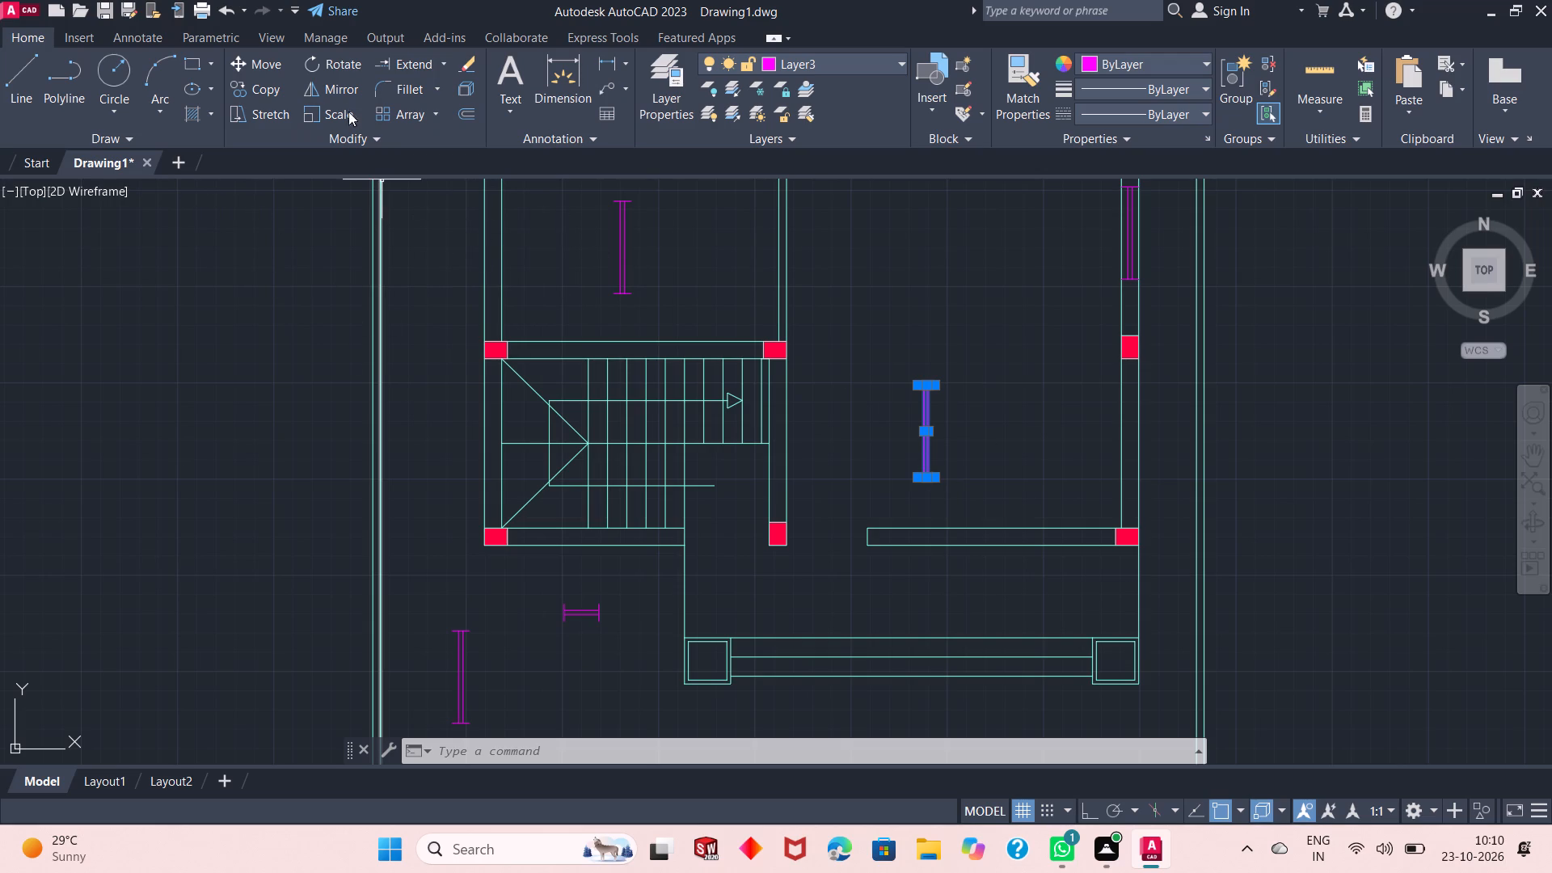
{"action": "left_click", "coordinate": [355, 60]}
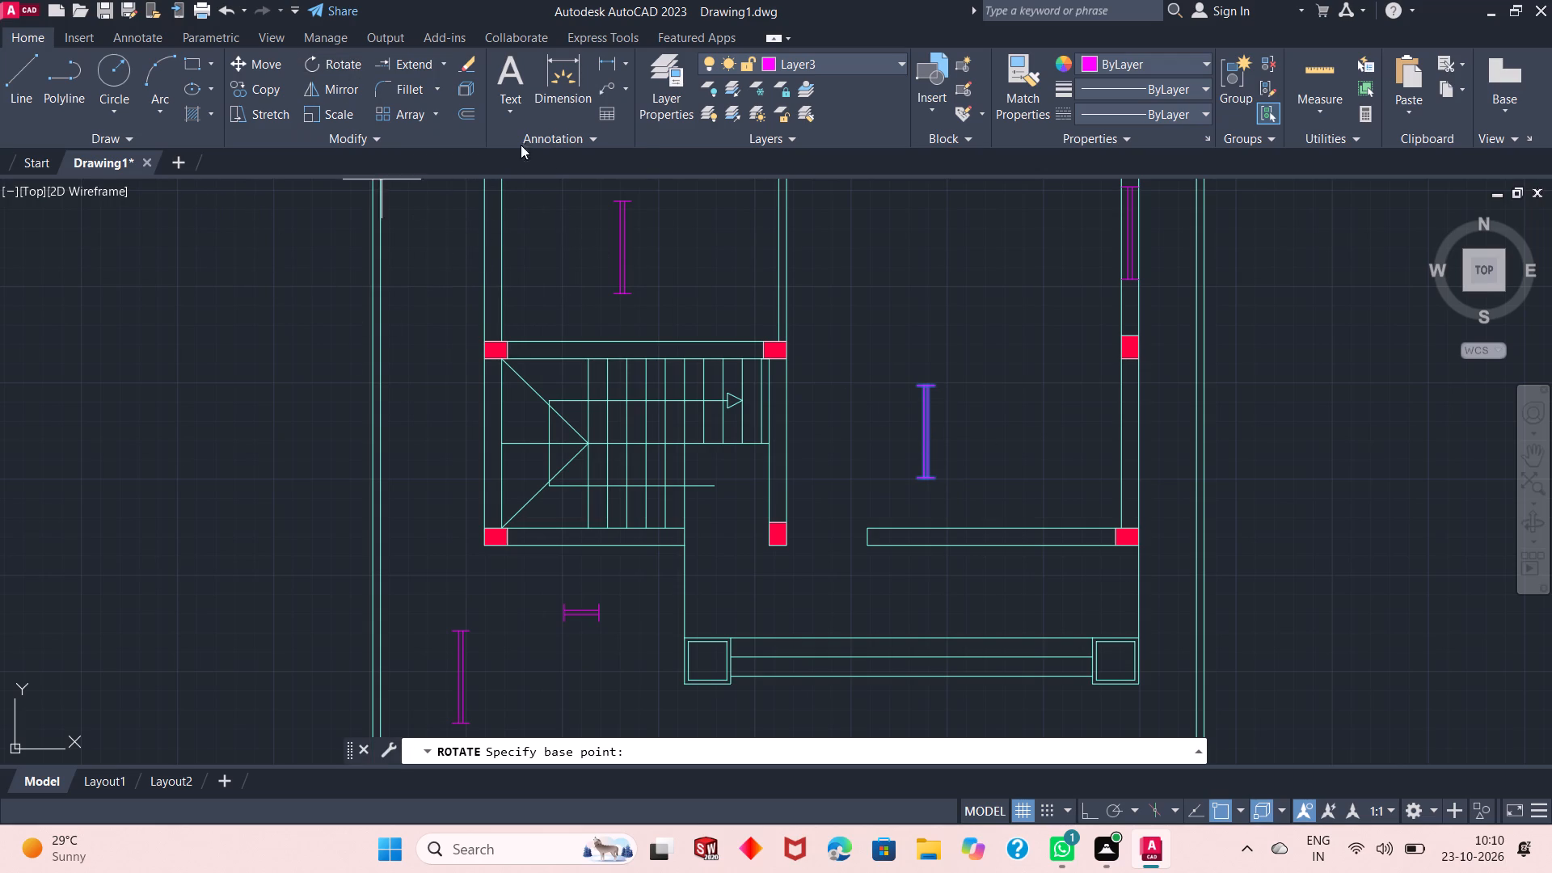
{"action": "scroll", "coordinate": [892, 408], "scroll_direction": "up", "scroll_amount": 2}
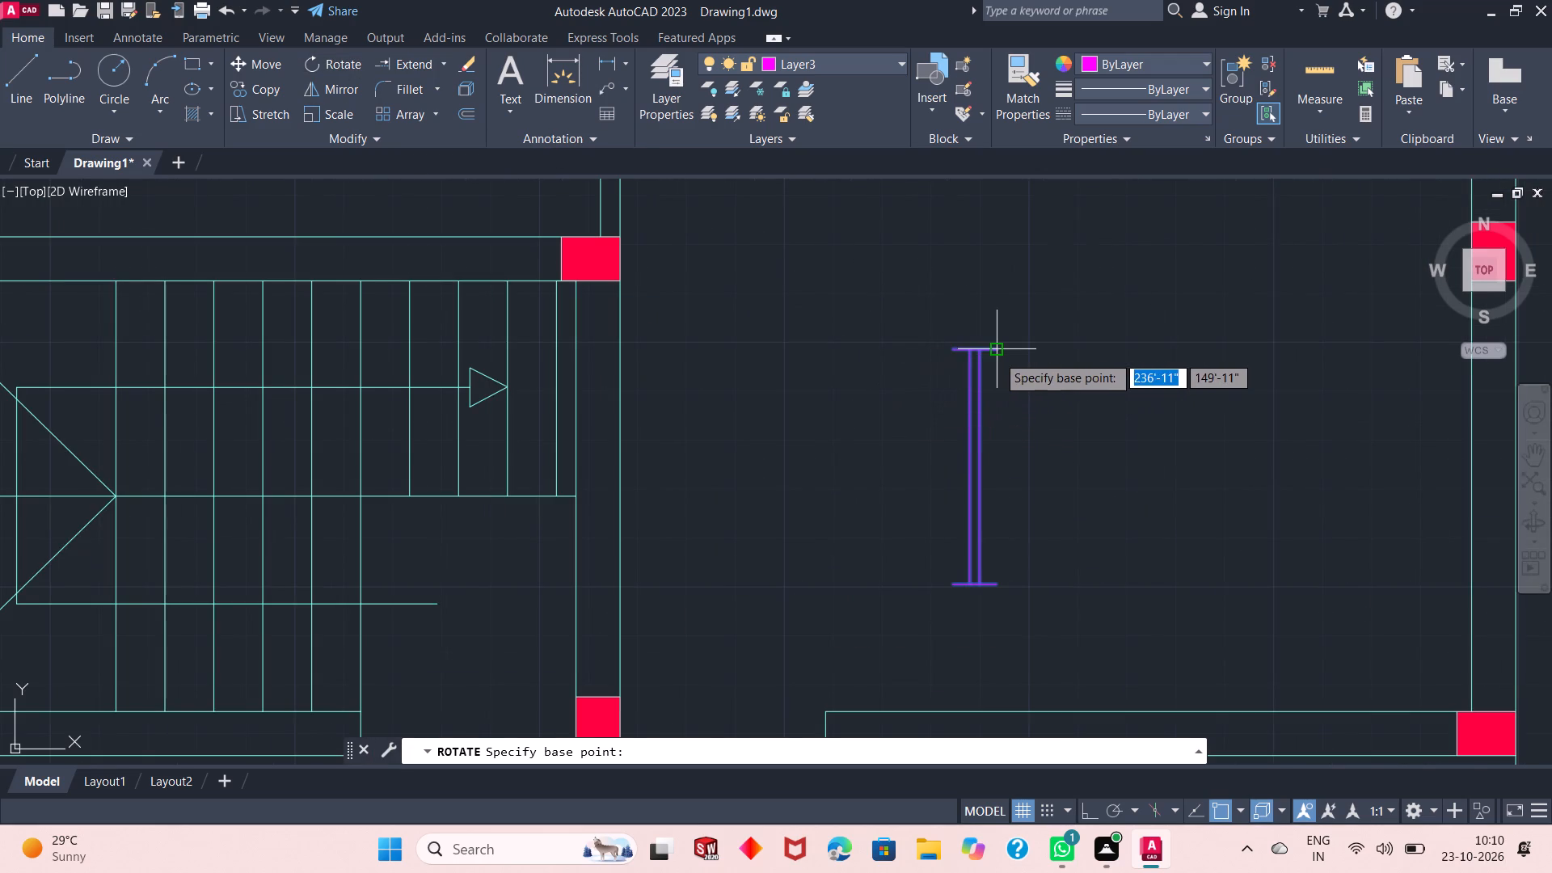
{"action": "left_click", "coordinate": [997, 353]}
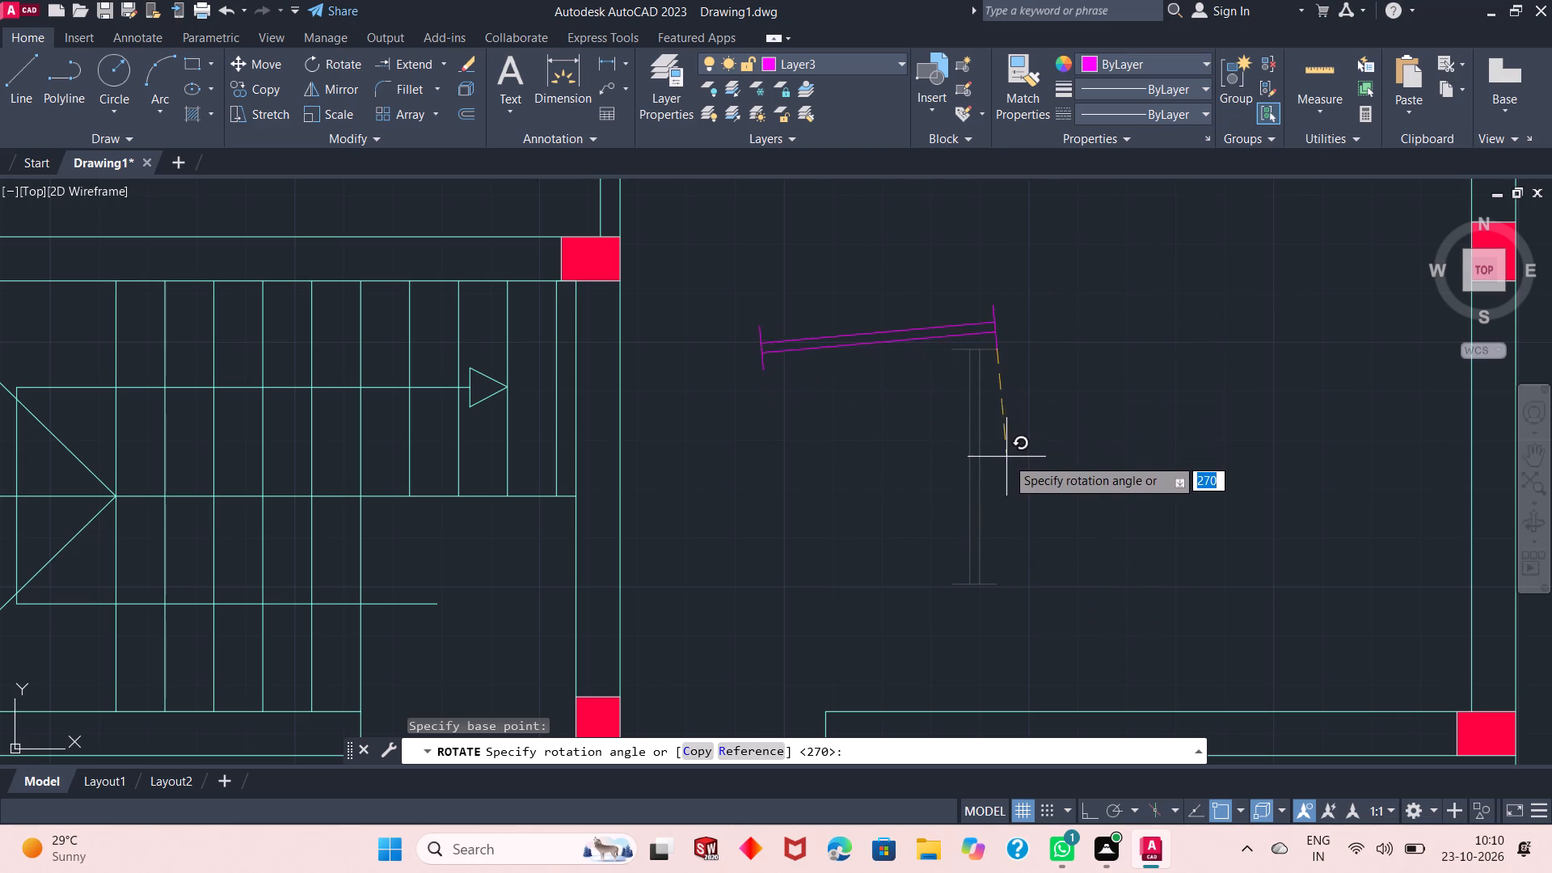
{"action": "left_click", "coordinate": [995, 592]}
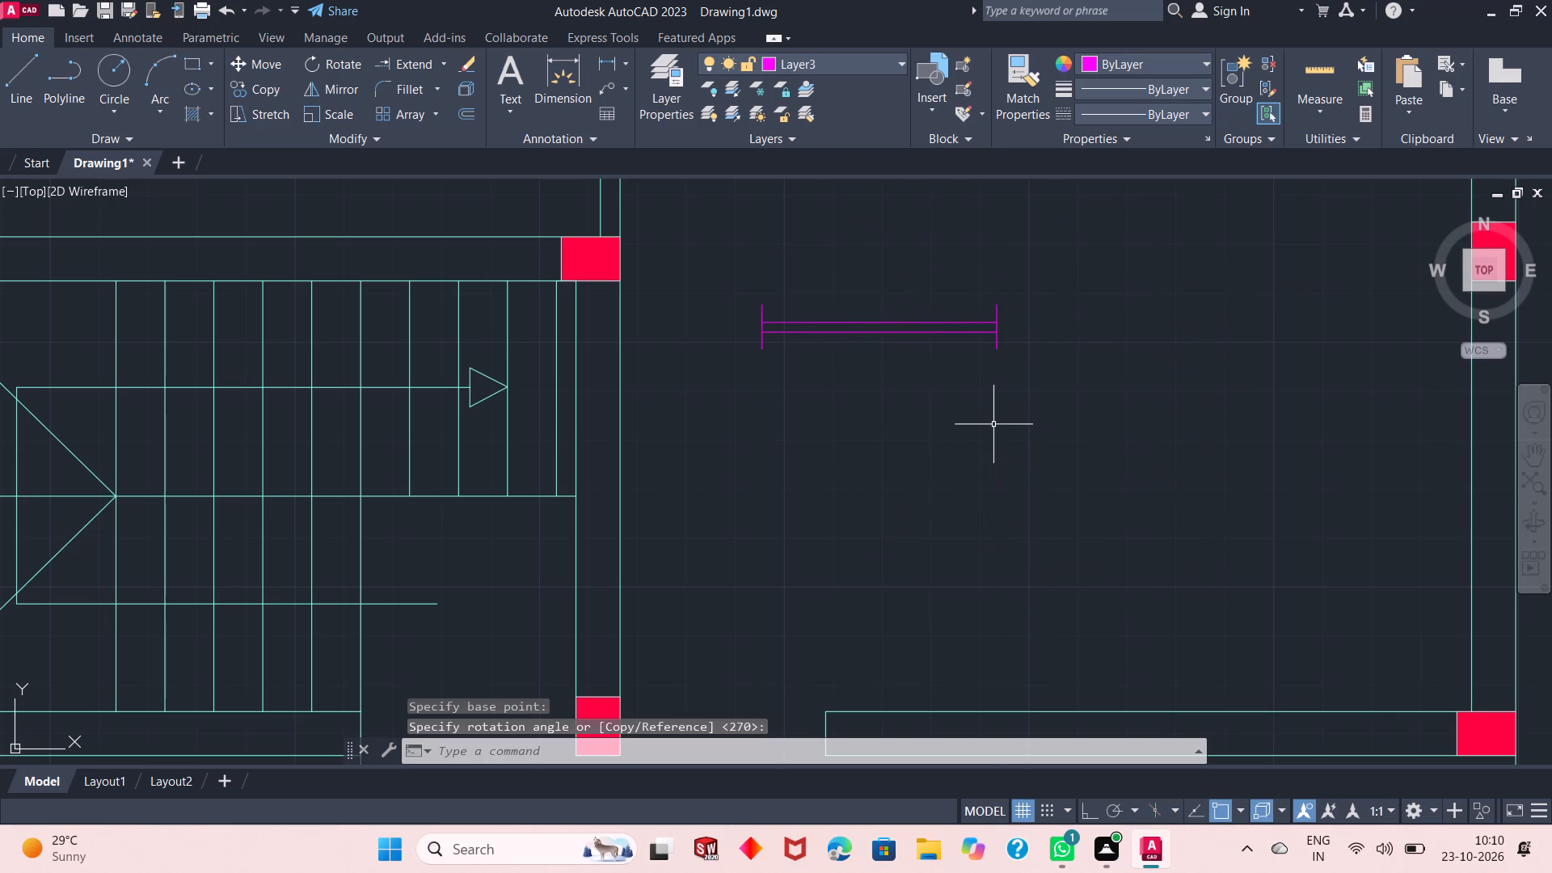
Move the rotated horizontal window symbol into the south wall of the southeast room, near the middle of the wall.
{"action": "left_click", "coordinate": [1026, 284]}
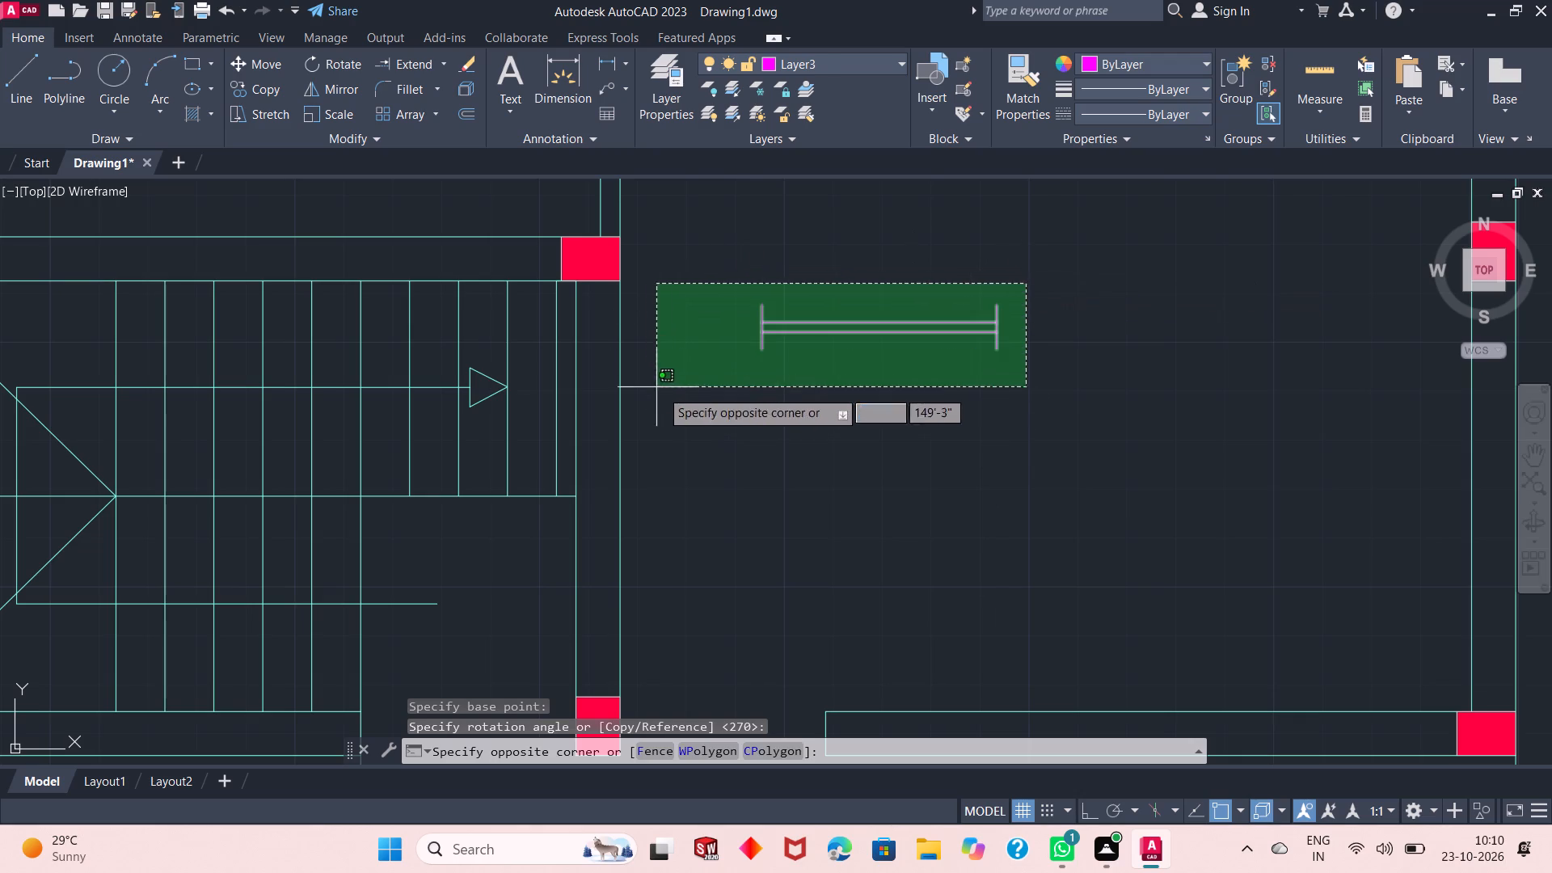
{"action": "left_click", "coordinate": [690, 411]}
{"action": "left_click", "coordinate": [284, 63]}
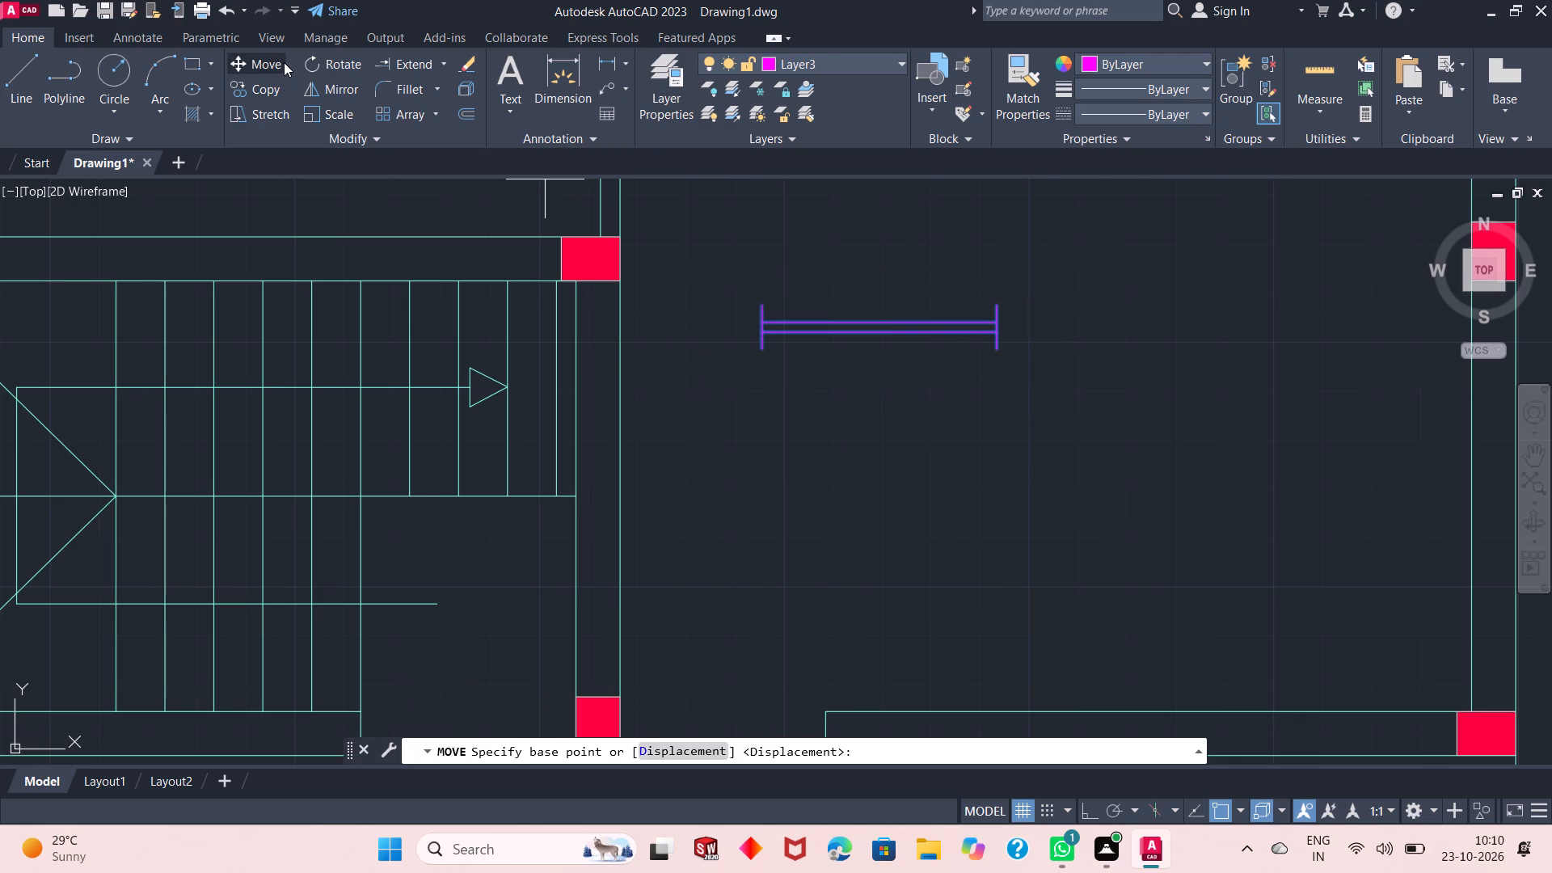
{"action": "left_click", "coordinate": [997, 348]}
{"action": "scroll", "coordinate": [889, 347], "scroll_direction": "down", "scroll_amount": 1}
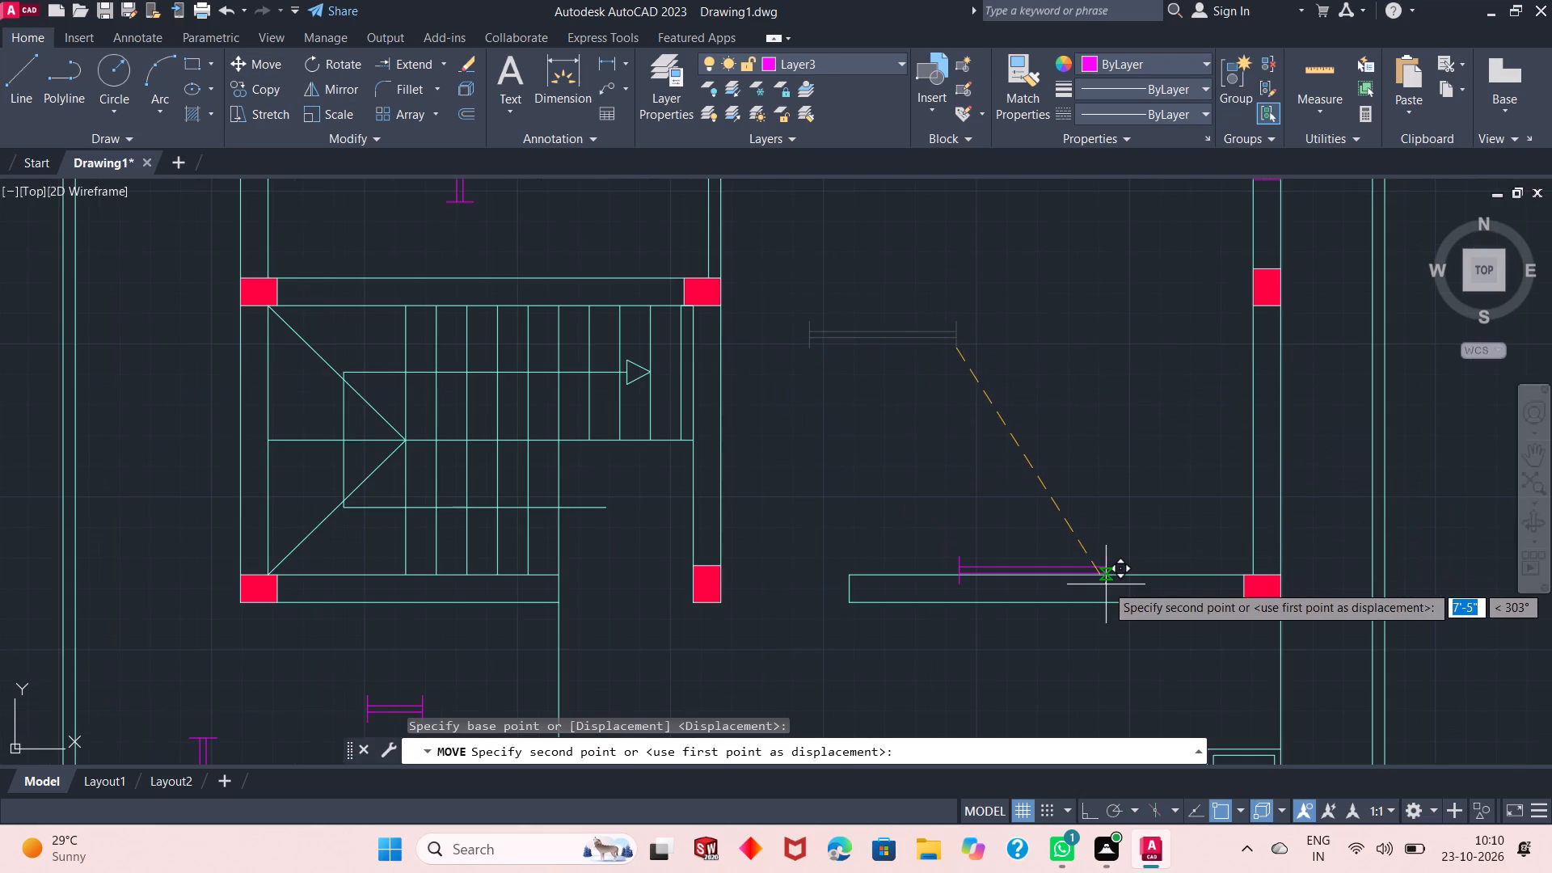
{"action": "scroll", "coordinate": [1145, 626], "scroll_direction": "up", "scroll_amount": 1}
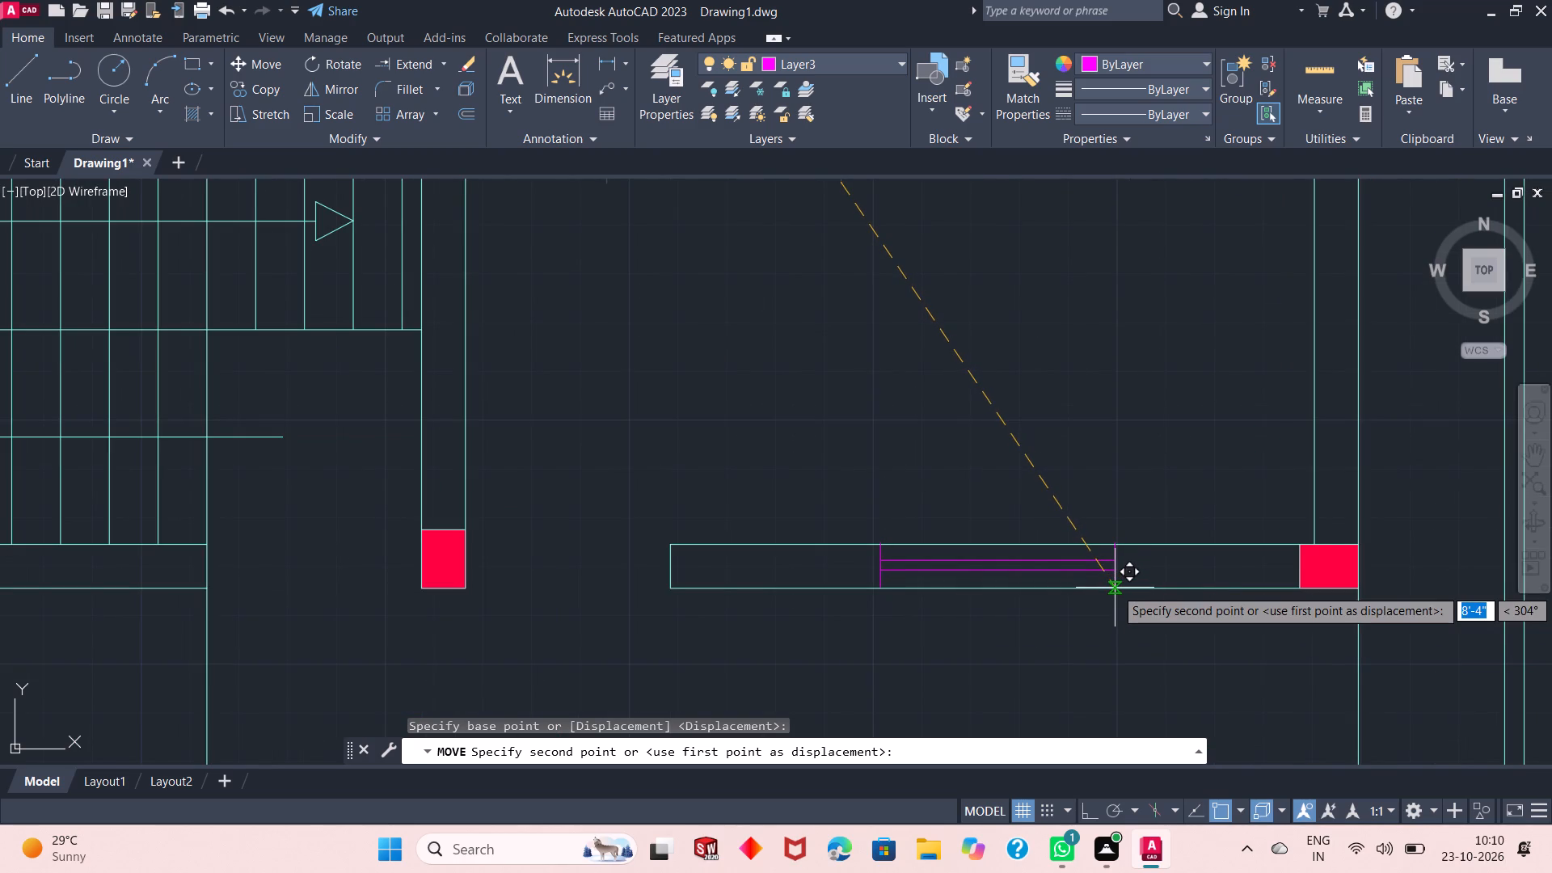
{"action": "left_click", "coordinate": [1095, 588]}
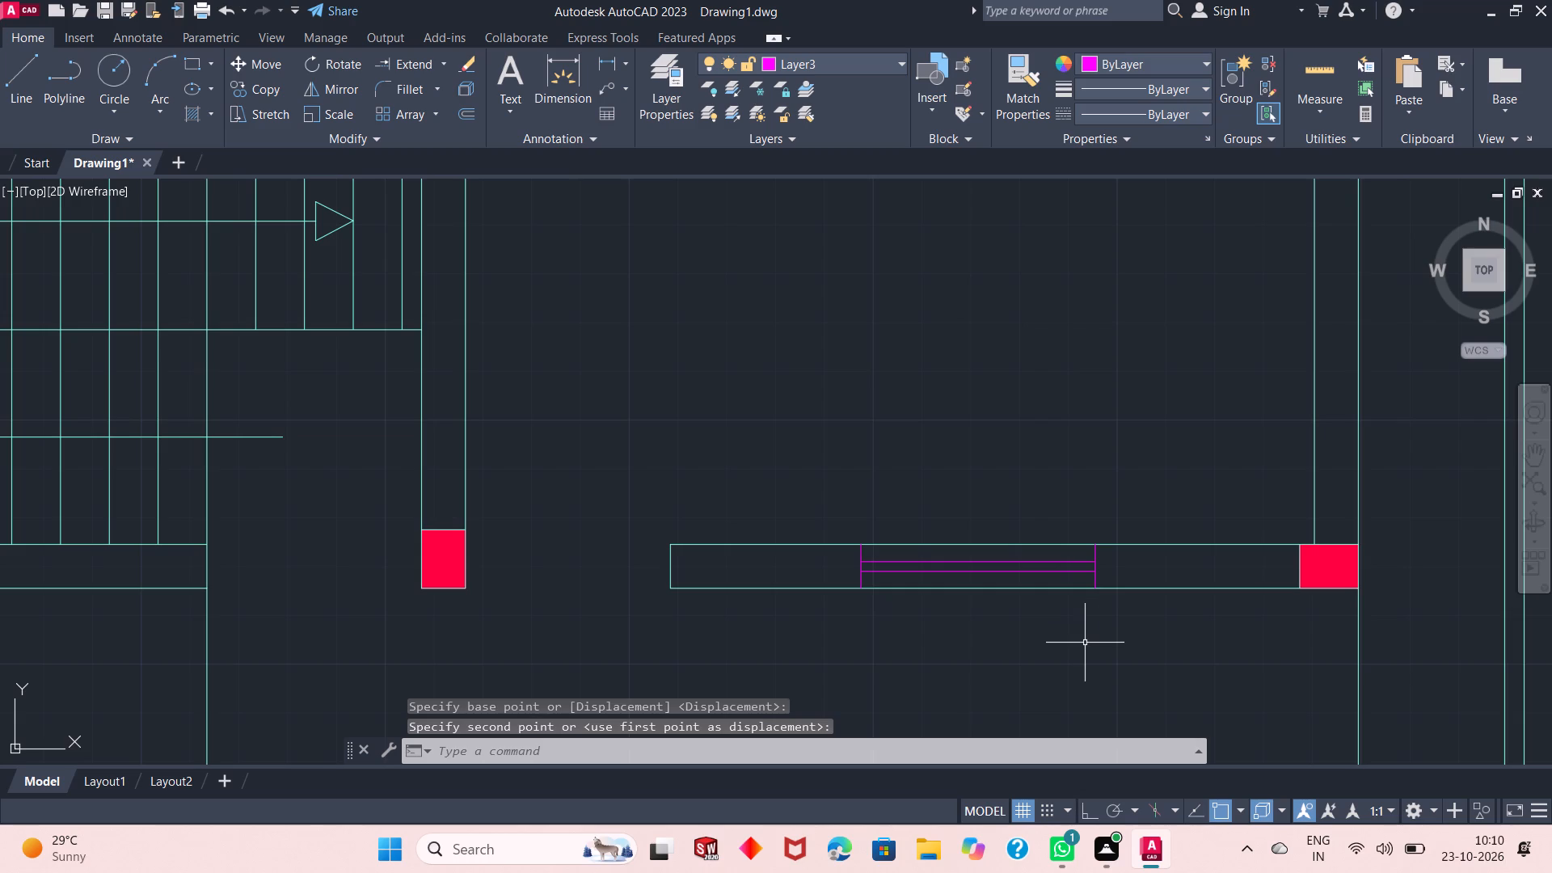
Move the short horizontal window symbol below the staircase into the staircase's south wall, near the southwest column.
{"action": "scroll", "coordinate": [1086, 643], "scroll_direction": "down", "scroll_amount": 3}
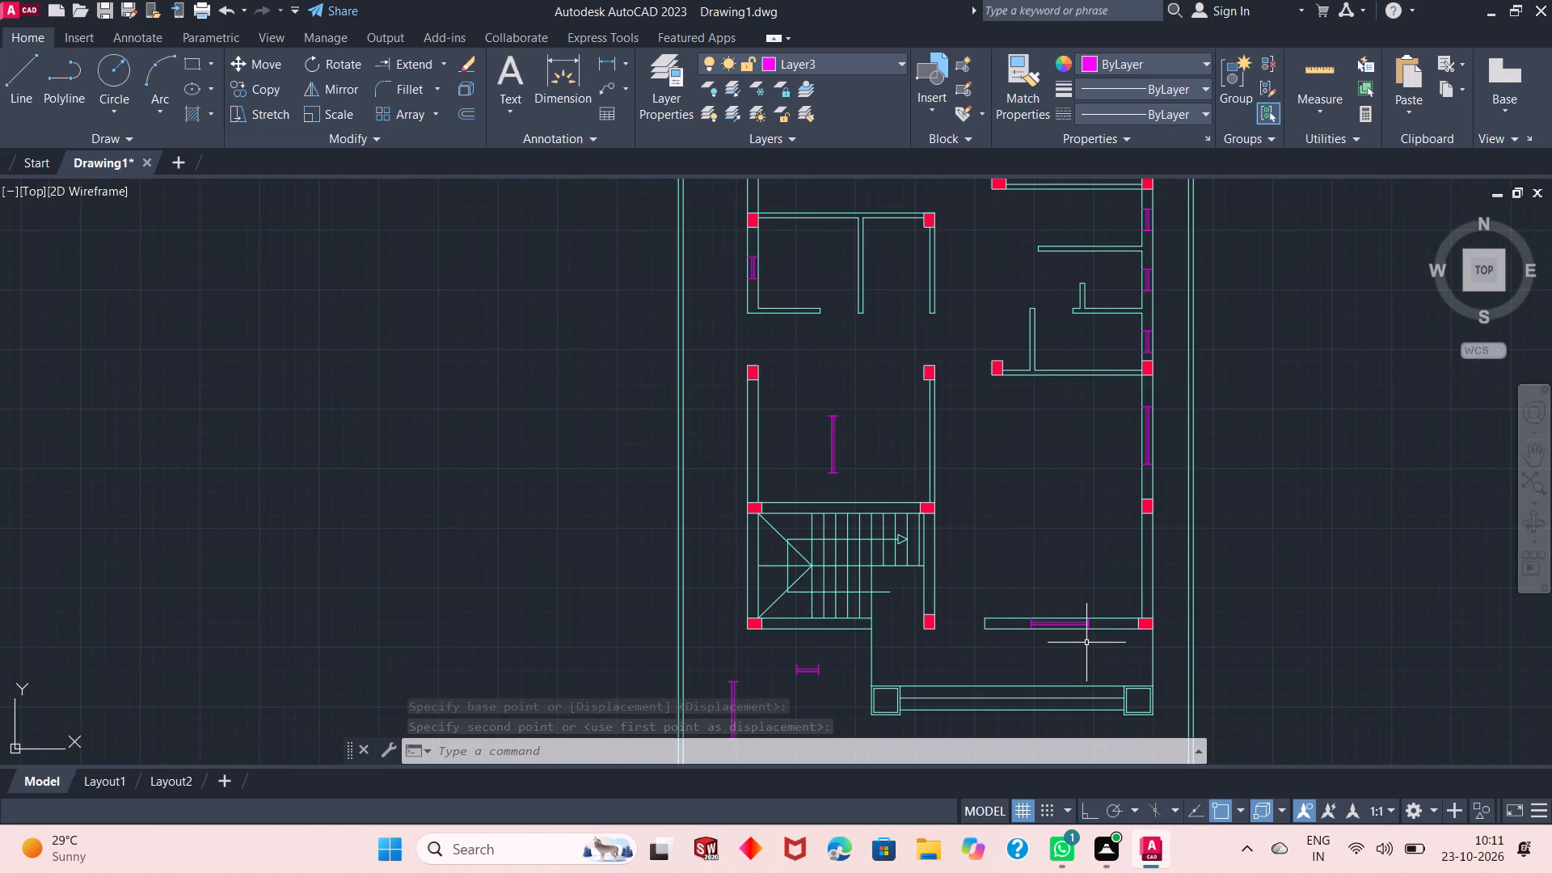
{"action": "scroll", "coordinate": [1144, 503], "scroll_direction": "up", "scroll_amount": 2}
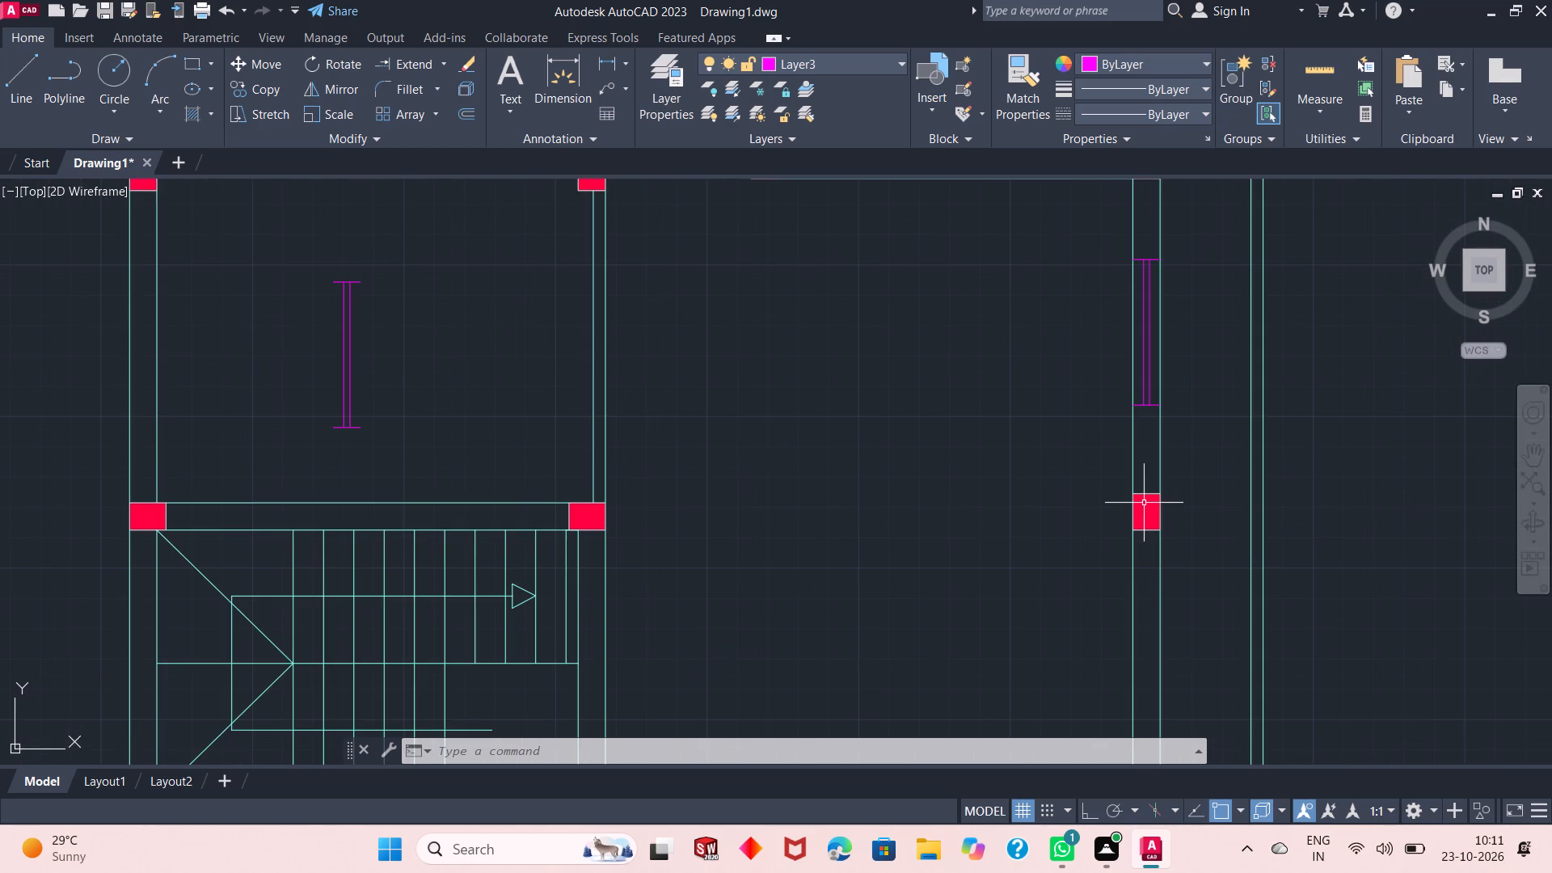
{"action": "scroll", "coordinate": [1052, 452], "scroll_direction": "down", "scroll_amount": 1}
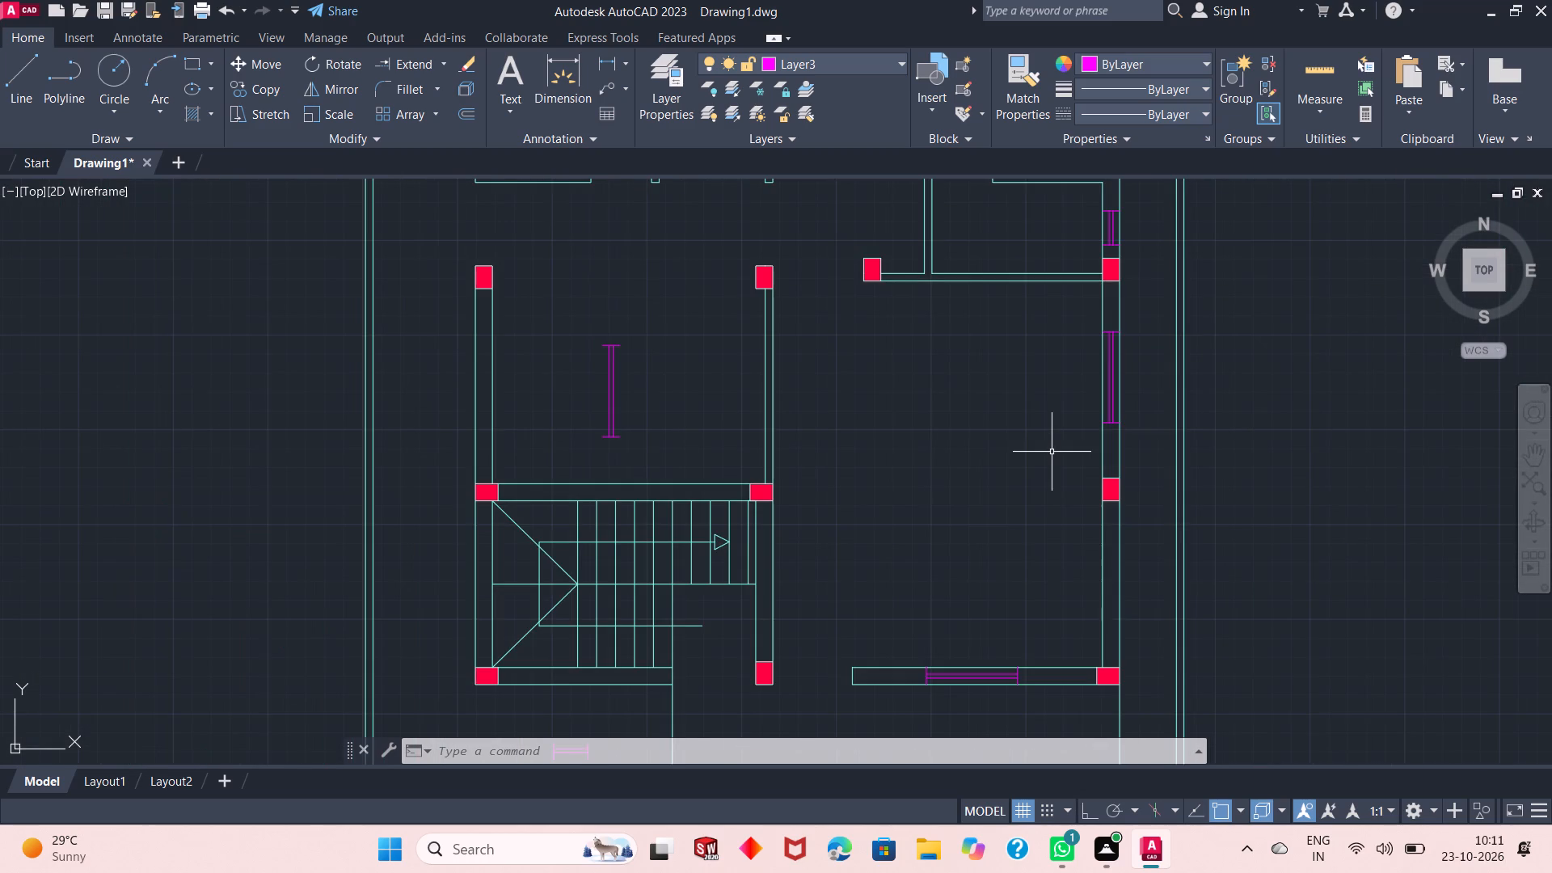
{"action": "scroll", "coordinate": [973, 509], "scroll_direction": "down", "scroll_amount": 1}
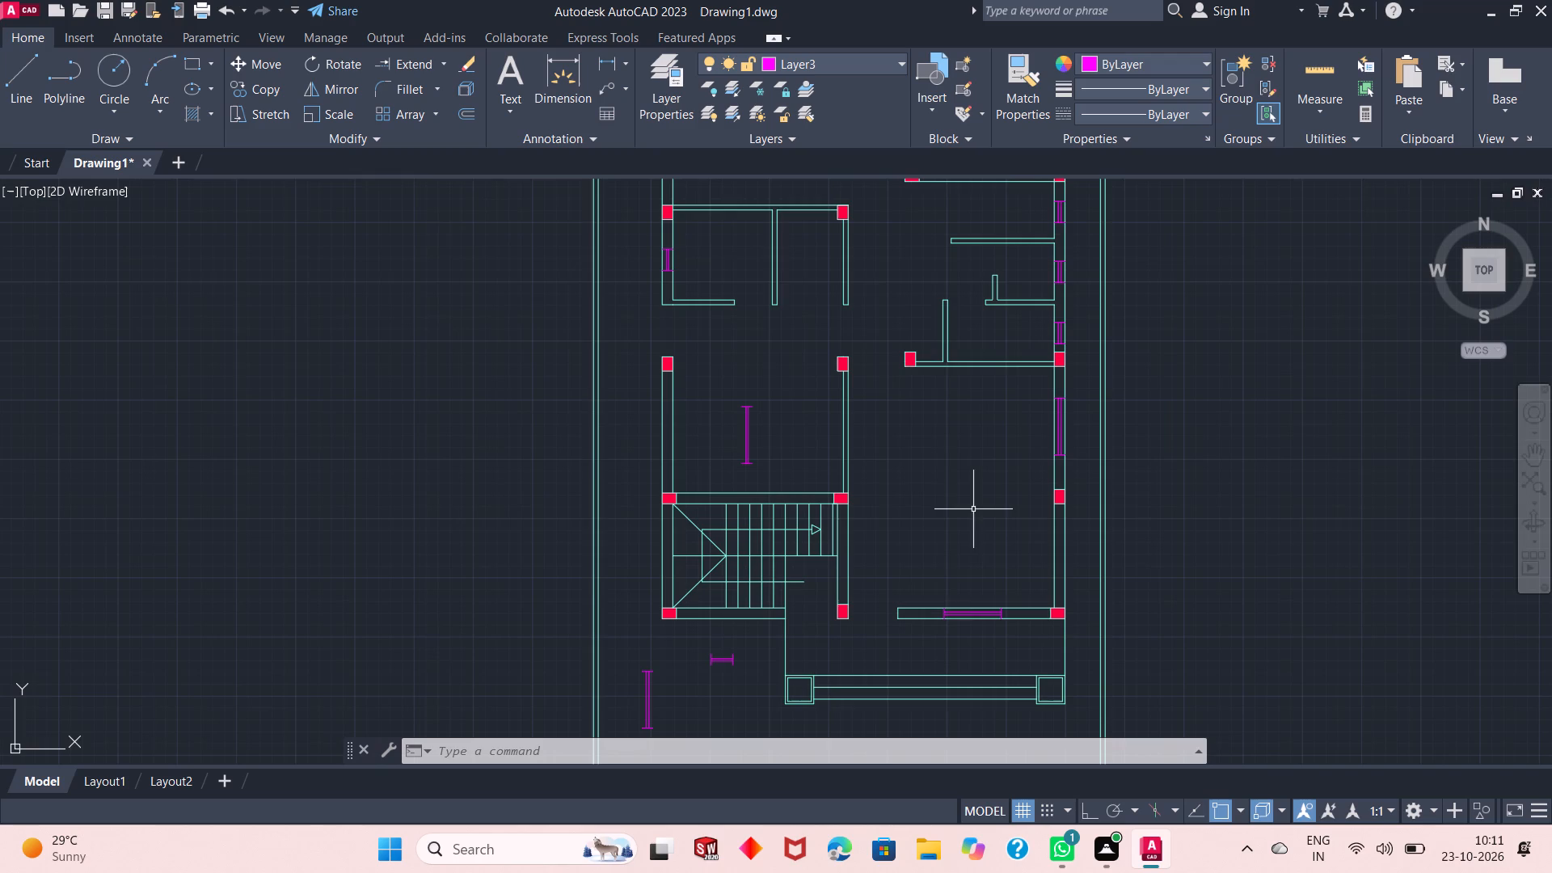
{"action": "scroll", "coordinate": [754, 474], "scroll_direction": "down", "scroll_amount": 1}
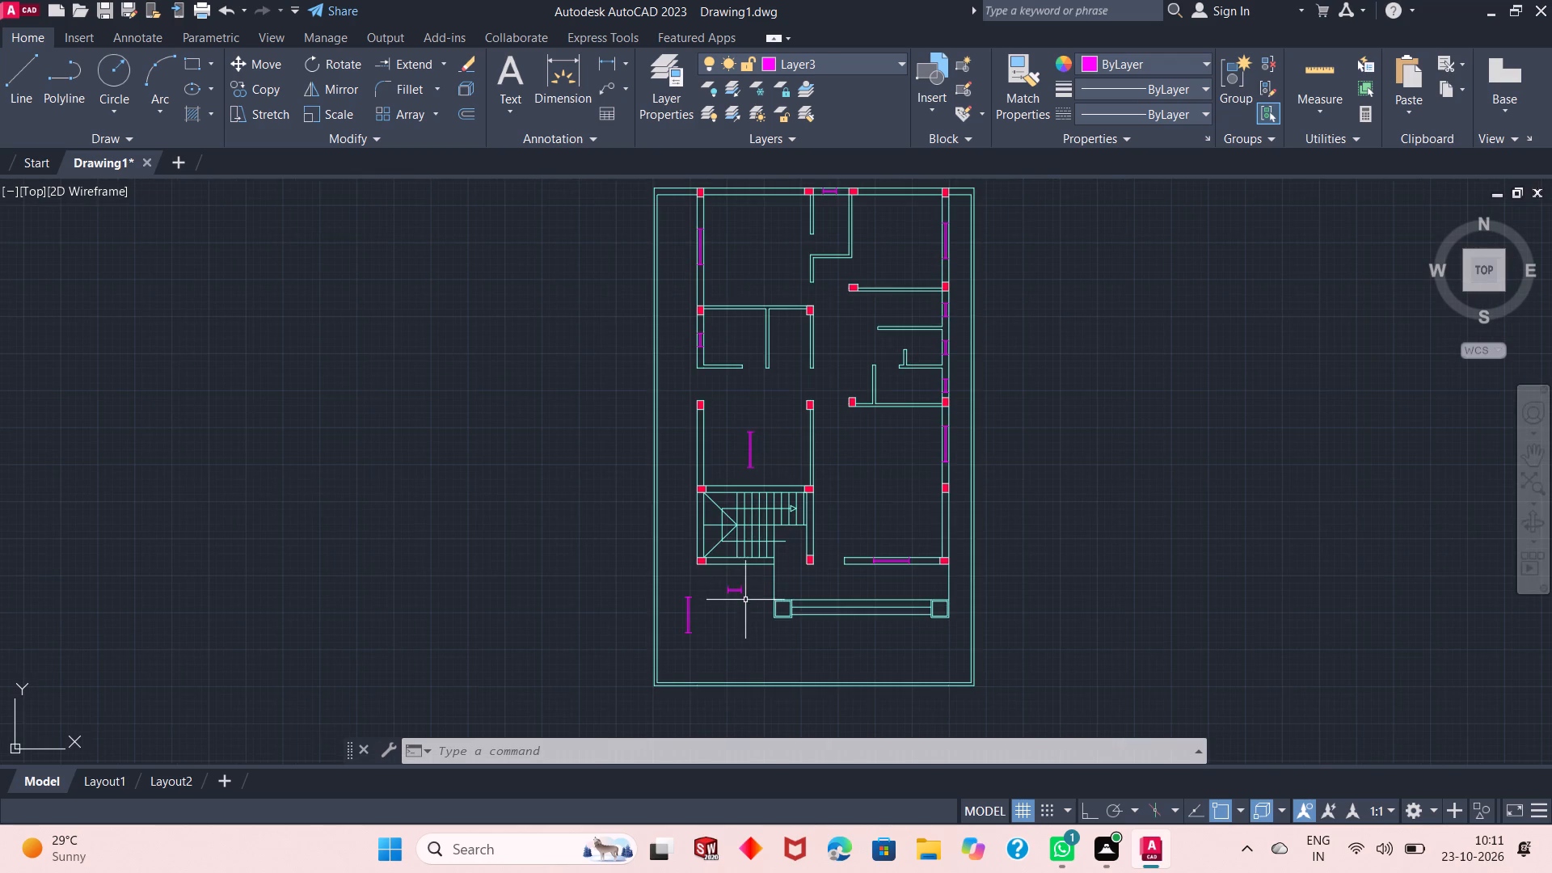
{"action": "scroll", "coordinate": [745, 601], "scroll_direction": "up", "scroll_amount": 3}
{"action": "left_click", "coordinate": [749, 528]}
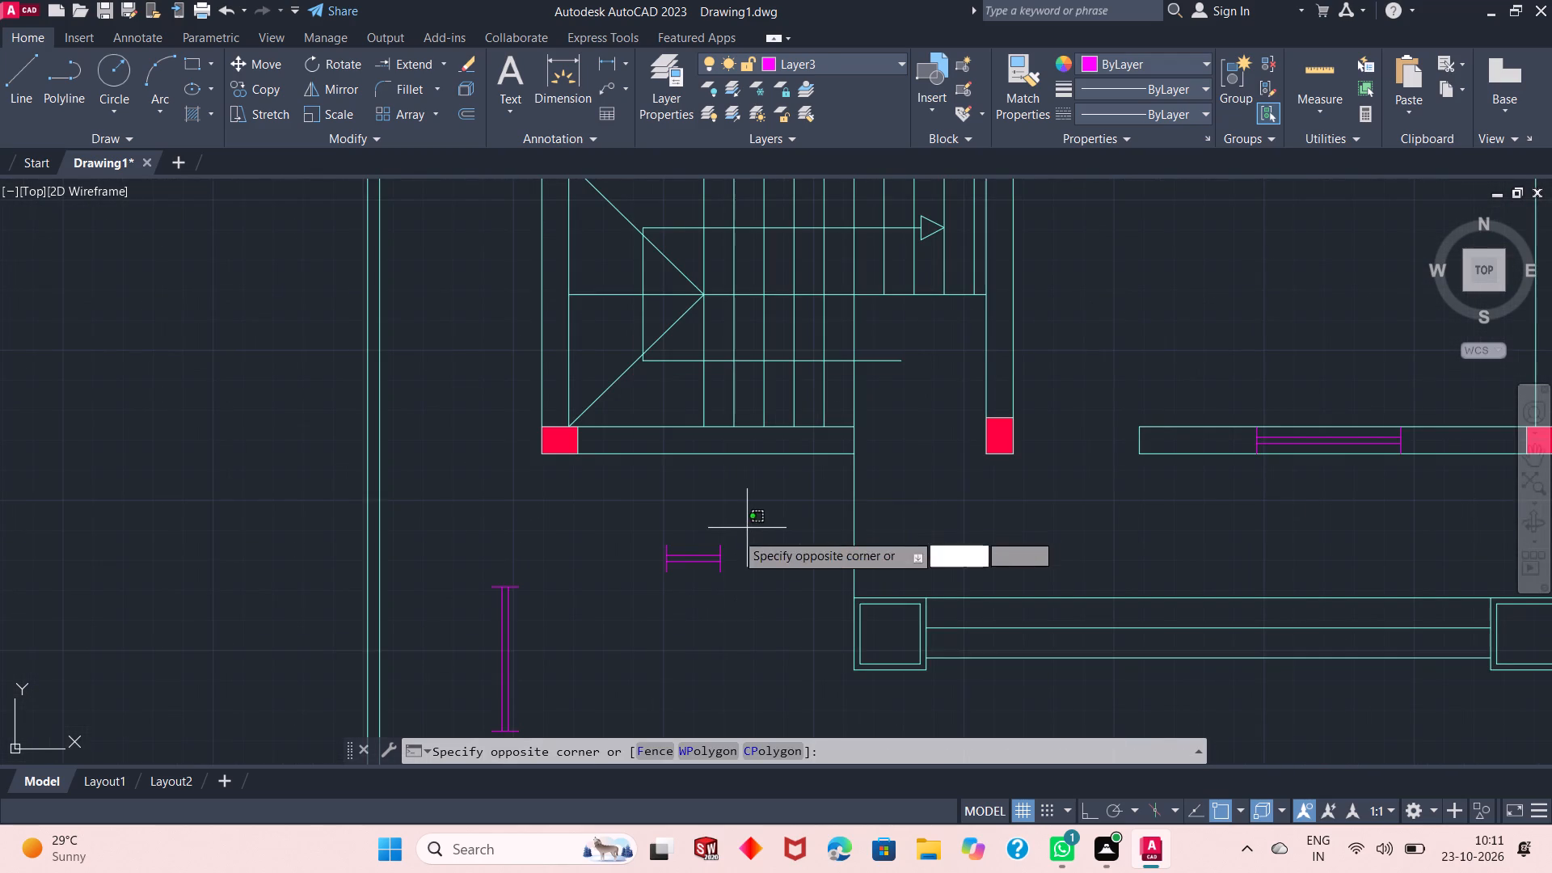
{"action": "left_click", "coordinate": [640, 605]}
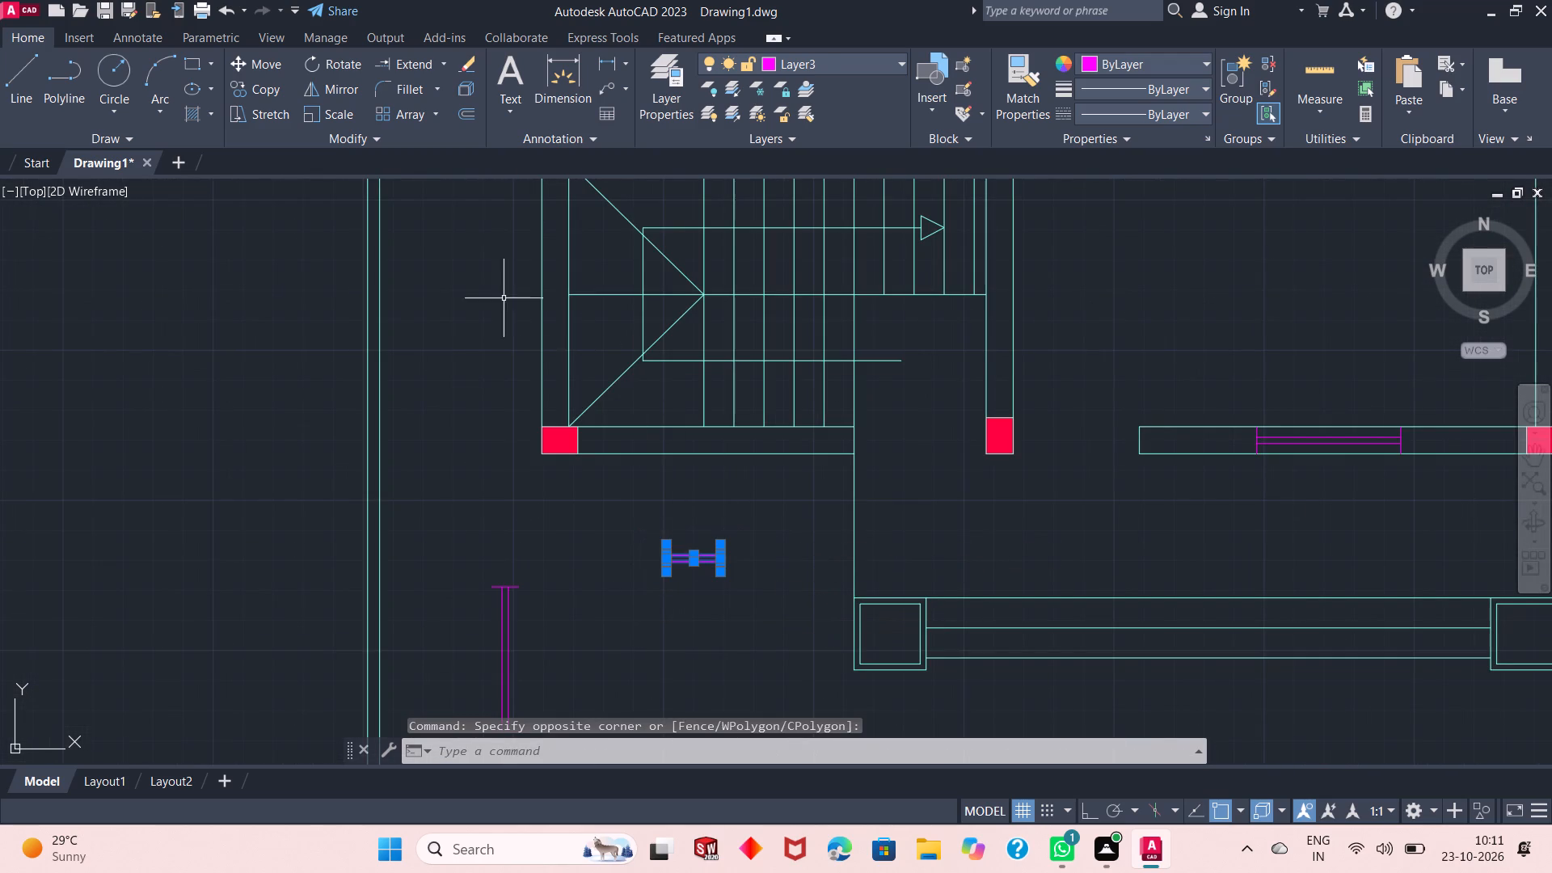
{"action": "left_click", "coordinate": [238, 54]}
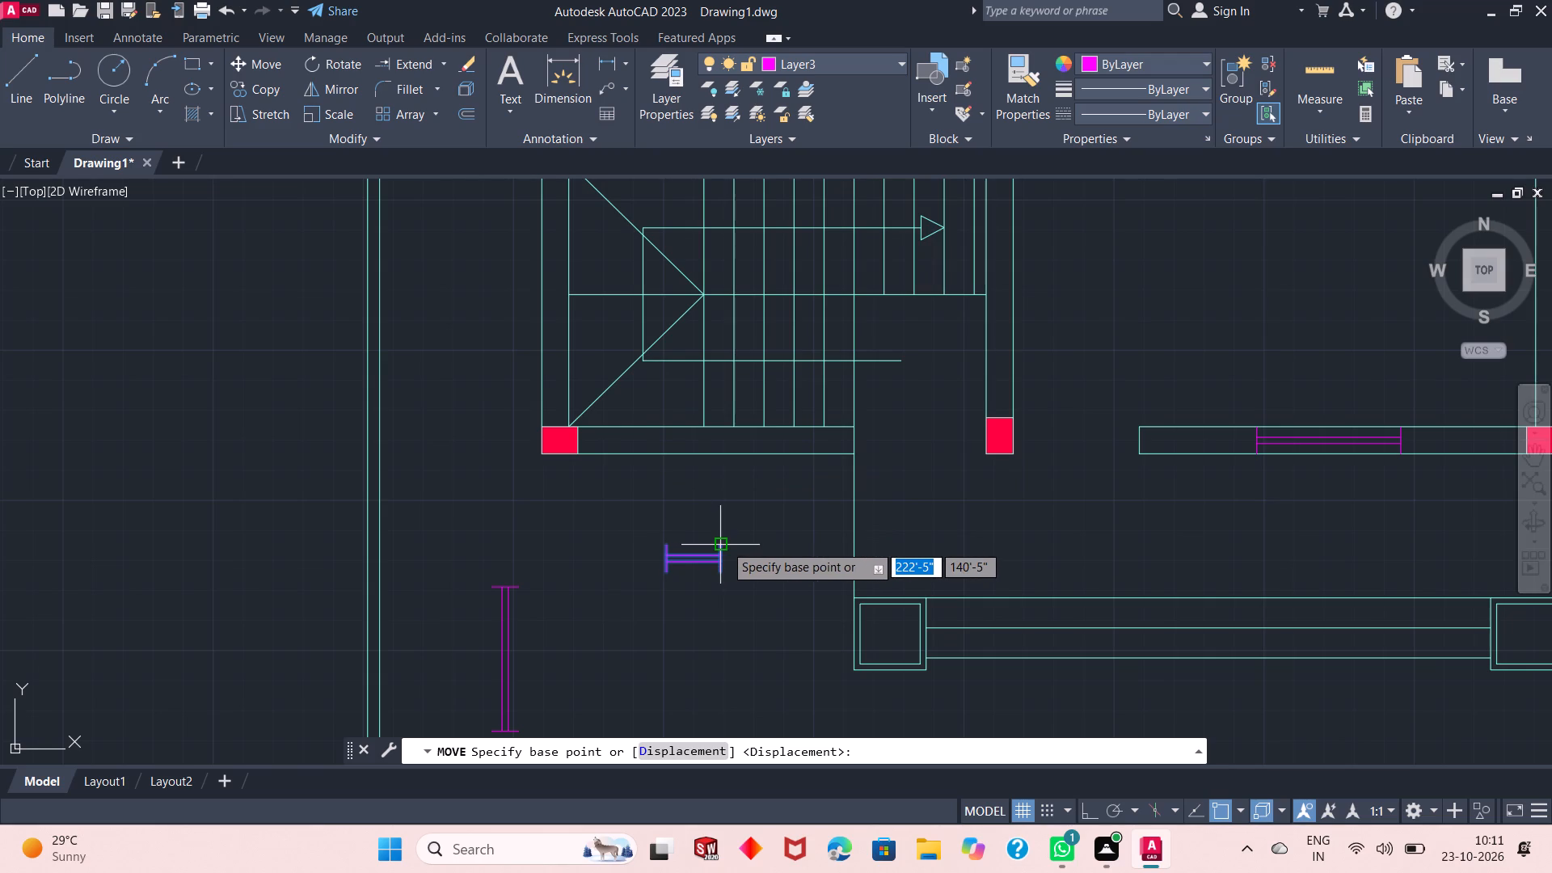
{"action": "left_click", "coordinate": [724, 544]}
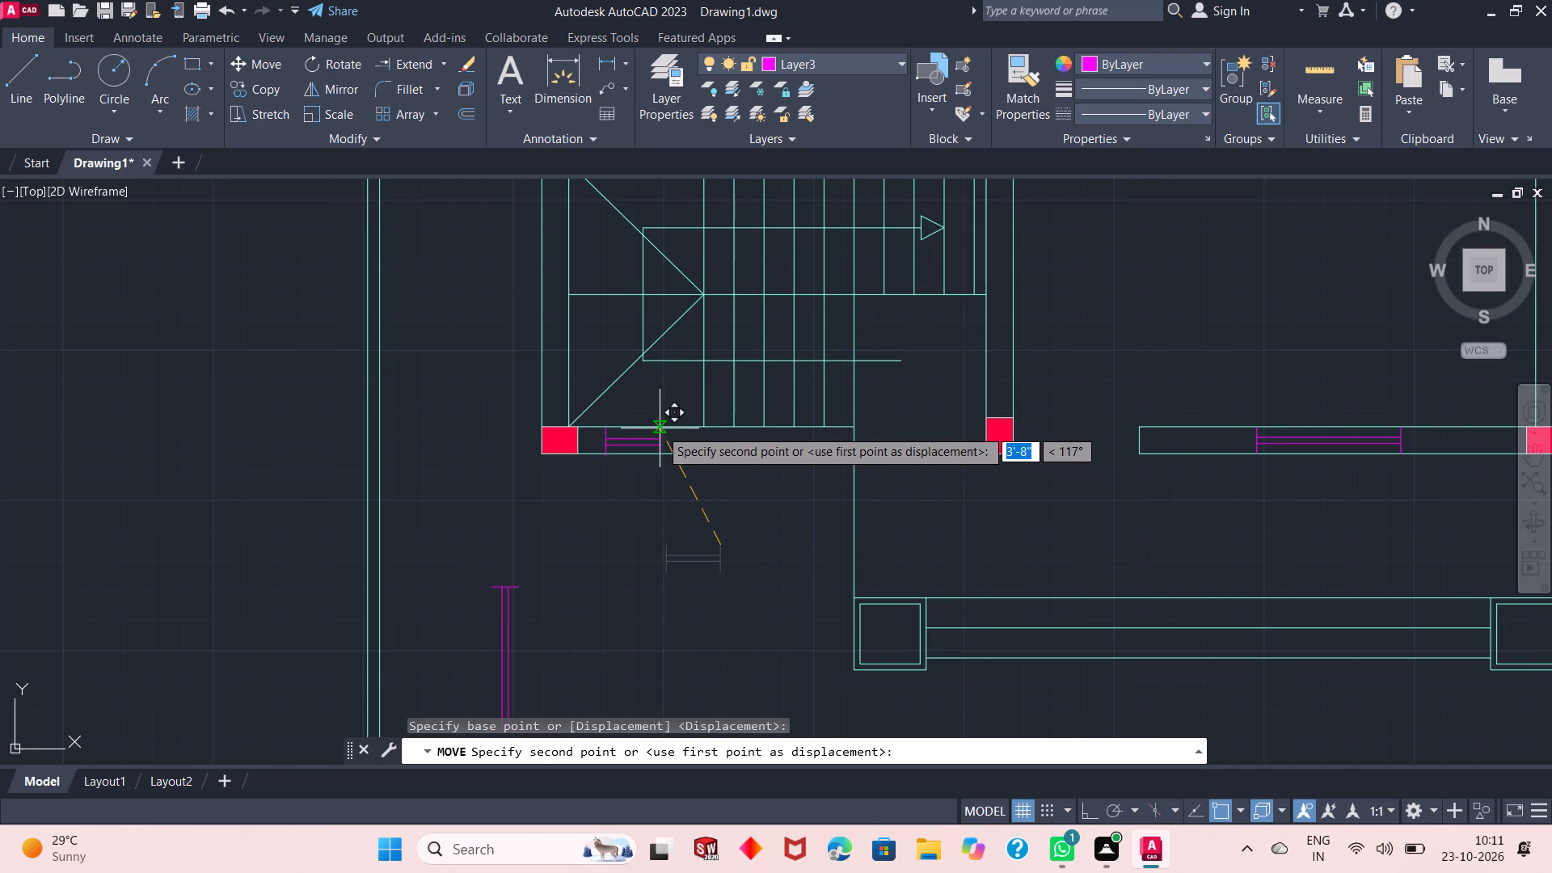
{"action": "left_click", "coordinate": [673, 428]}
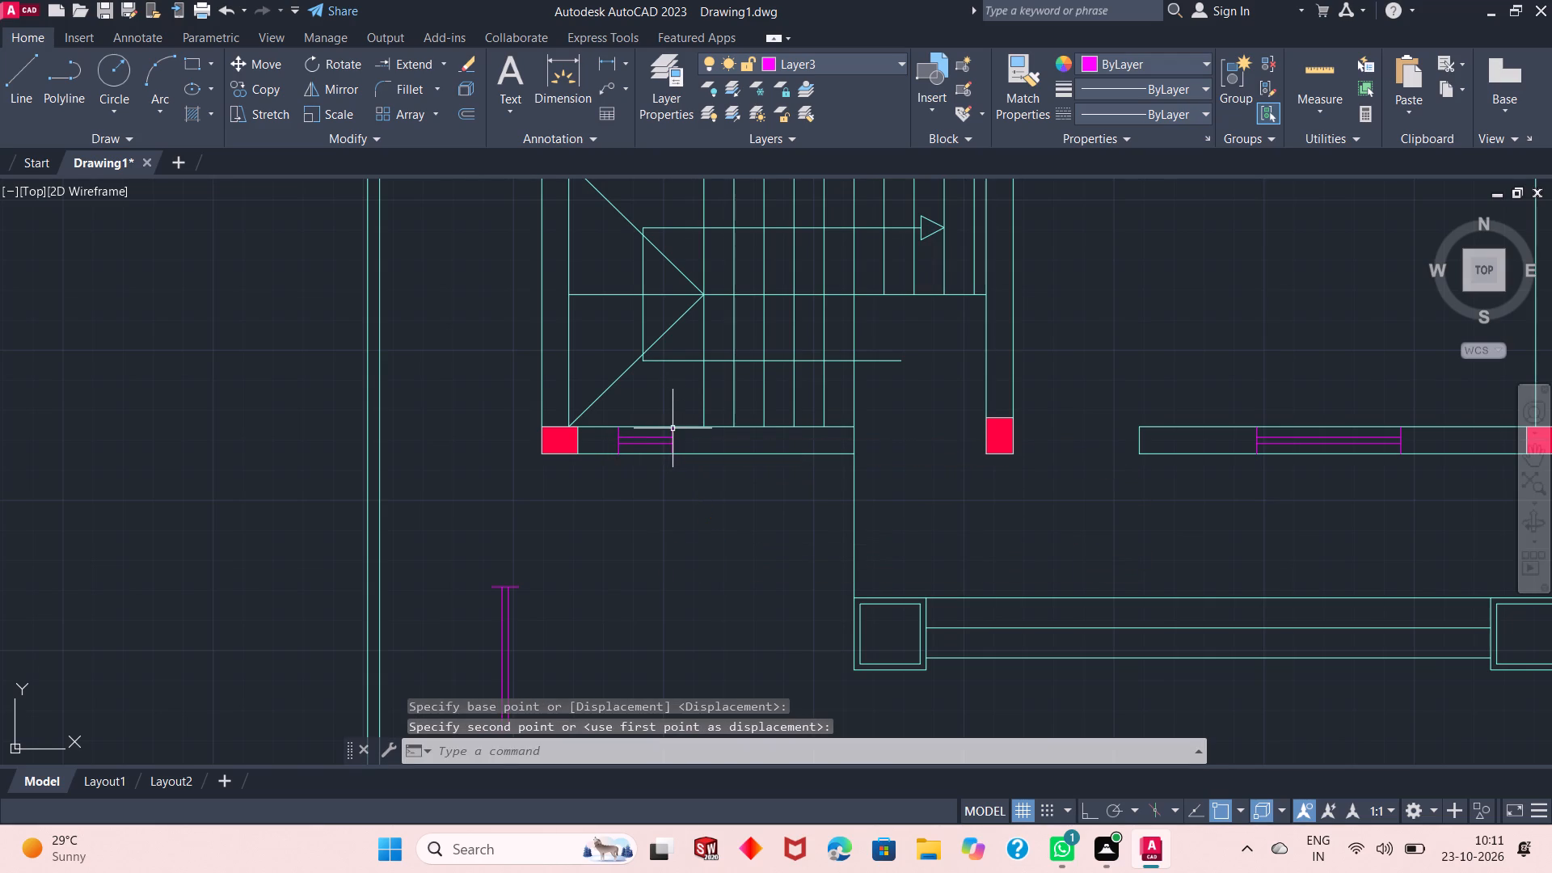
Move the long vertical window symbol outside the southwest corner into the staircase's west wall, between the two columns.
{"action": "scroll", "coordinate": [690, 500], "scroll_direction": "down", "scroll_amount": 1}
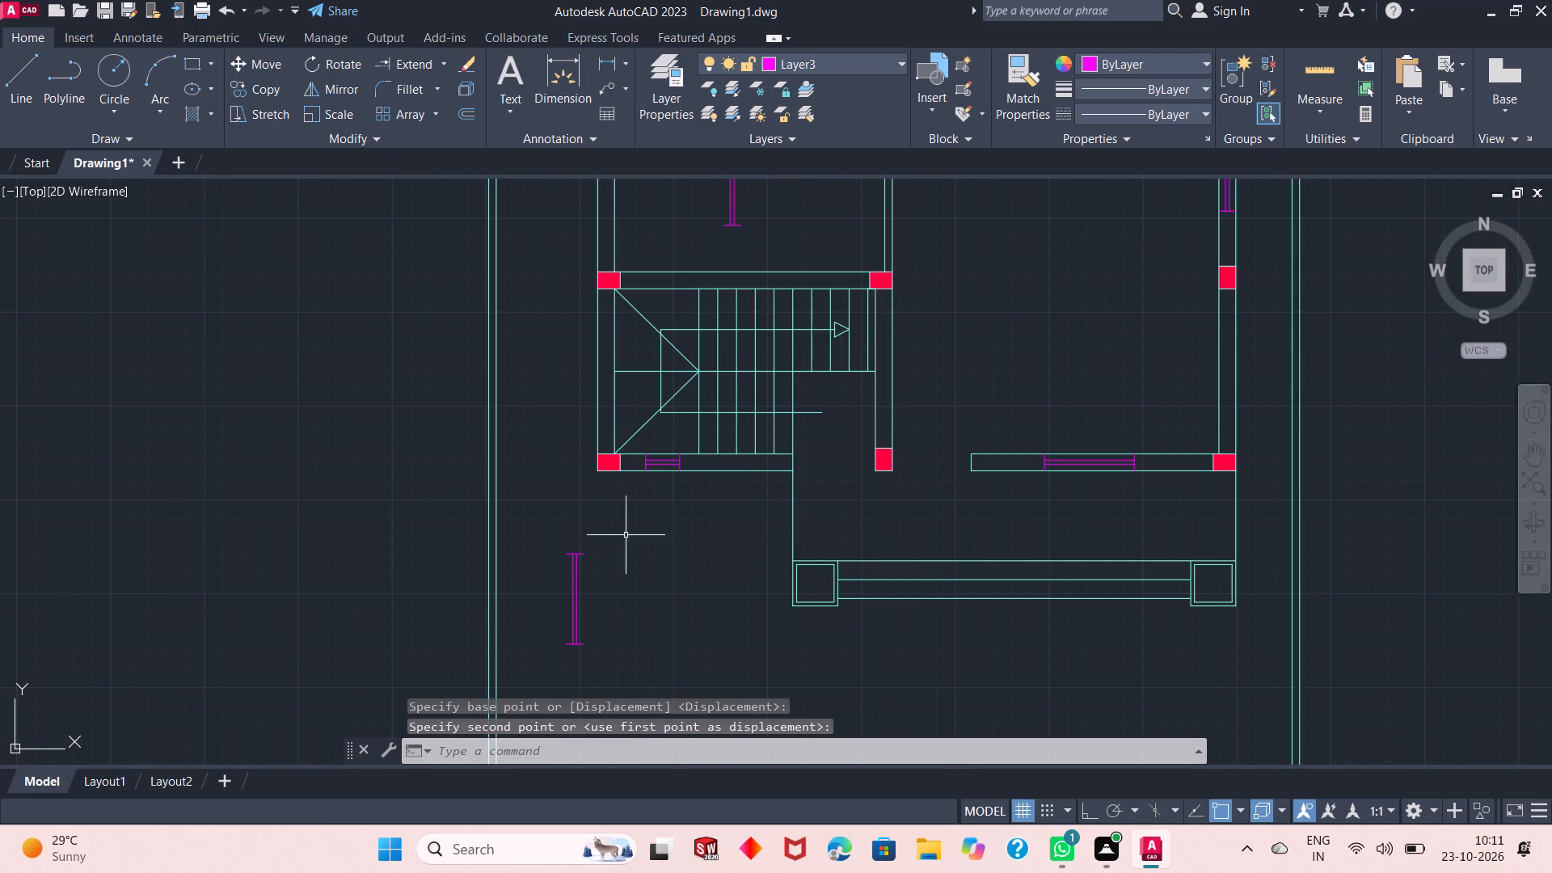
{"action": "left_click", "coordinate": [625, 531]}
{"action": "left_click", "coordinate": [537, 666]}
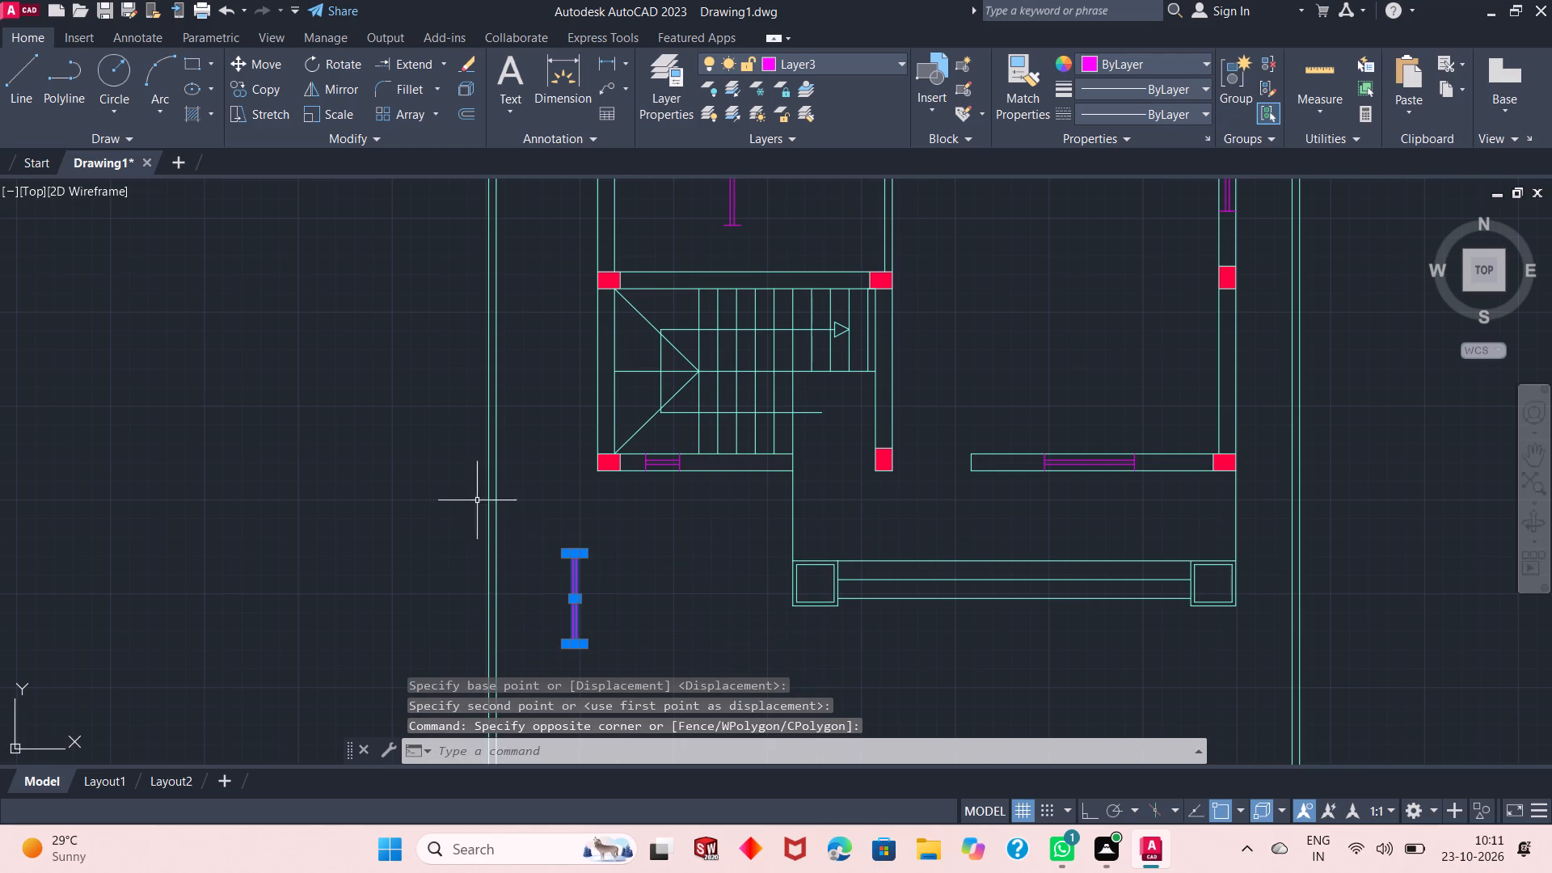
{"action": "left_click", "coordinate": [255, 72]}
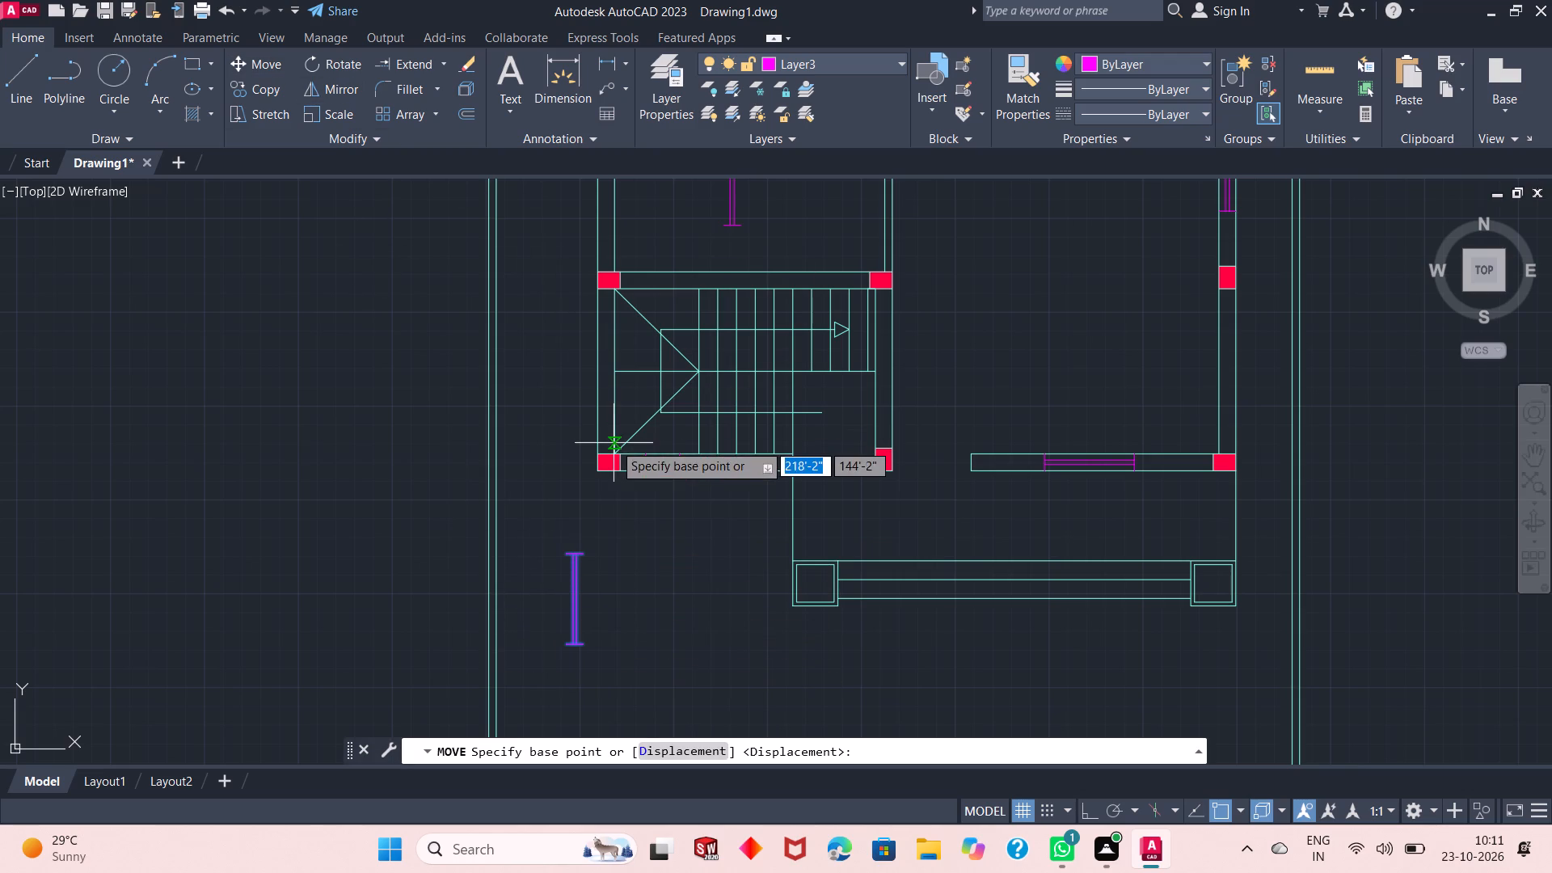
{"action": "left_click", "coordinate": [584, 550]}
{"action": "scroll", "coordinate": [600, 303], "scroll_direction": "up", "scroll_amount": 2}
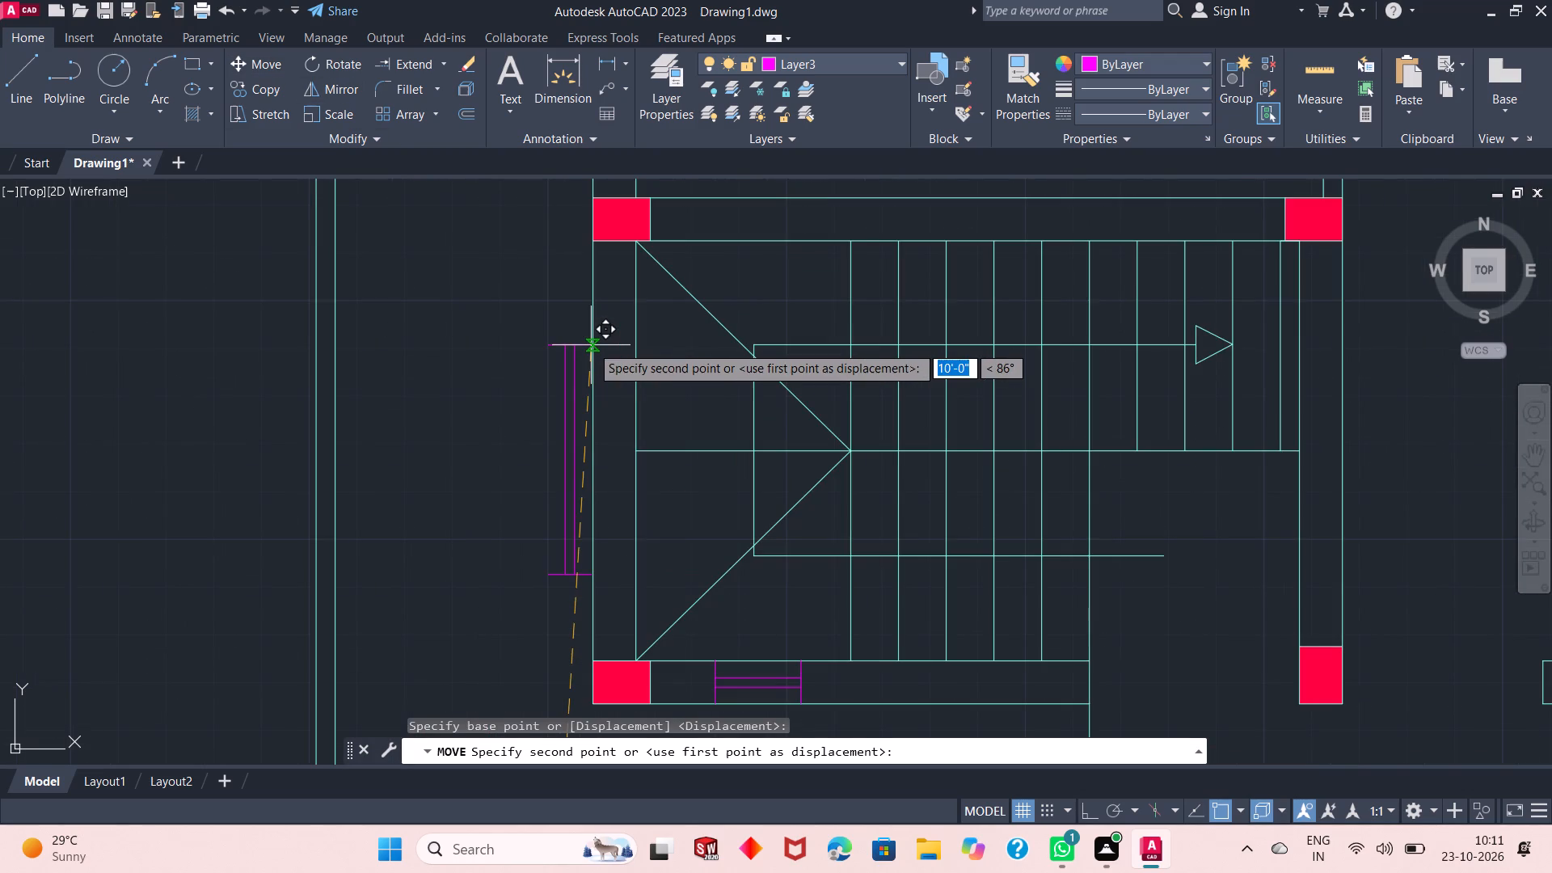
{"action": "left_click", "coordinate": [637, 339]}
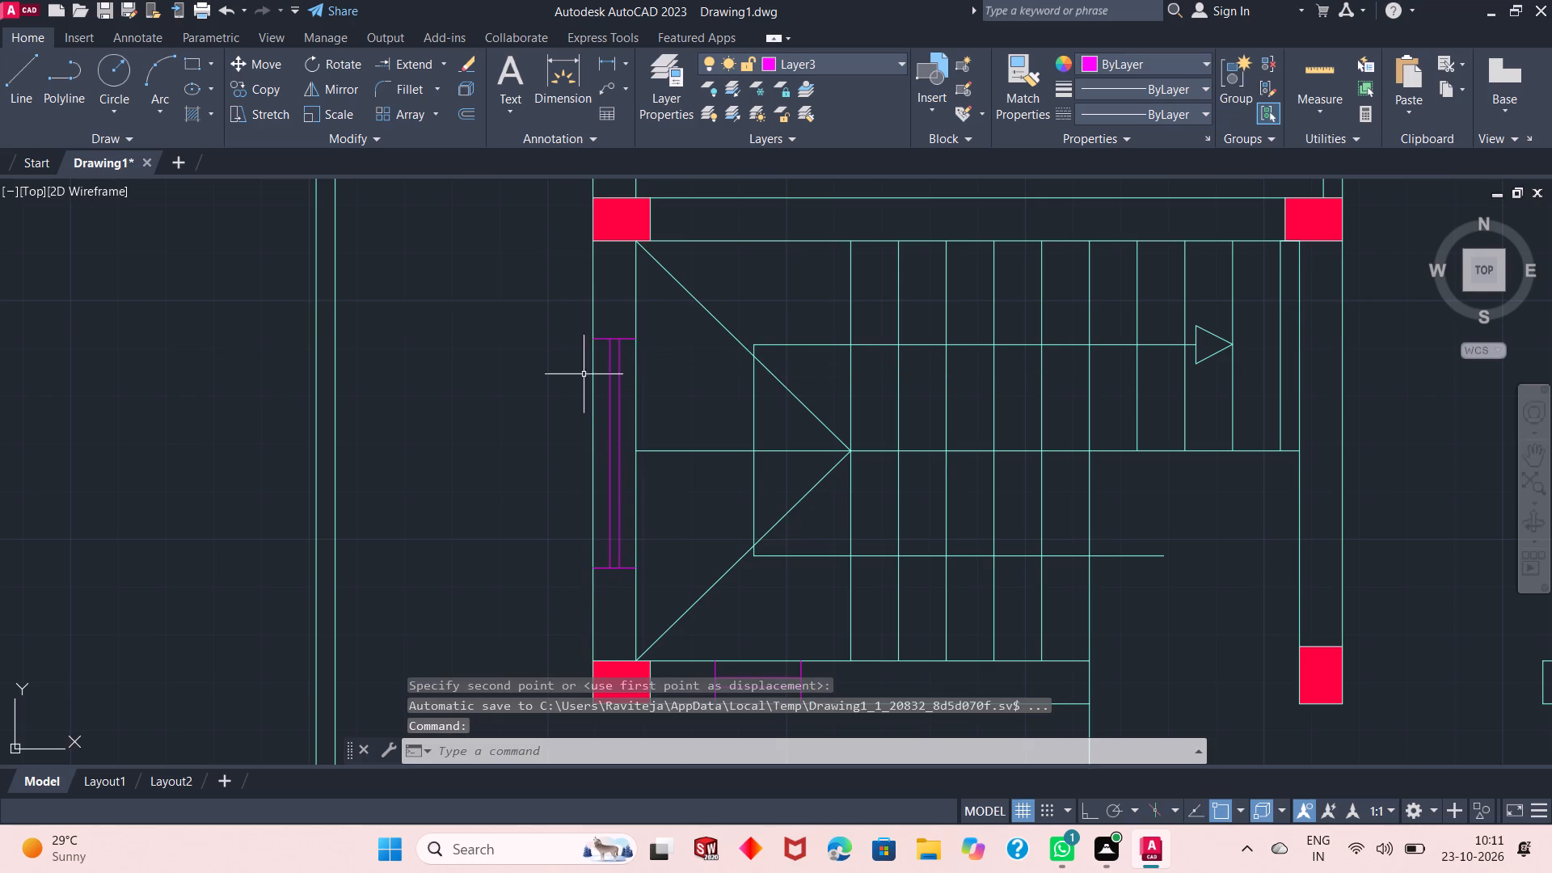
Move the long vertical window symbol in the room north of the staircase into that room's west wall, between the columns.
{"action": "scroll", "coordinate": [699, 576], "scroll_direction": "down", "scroll_amount": 2}
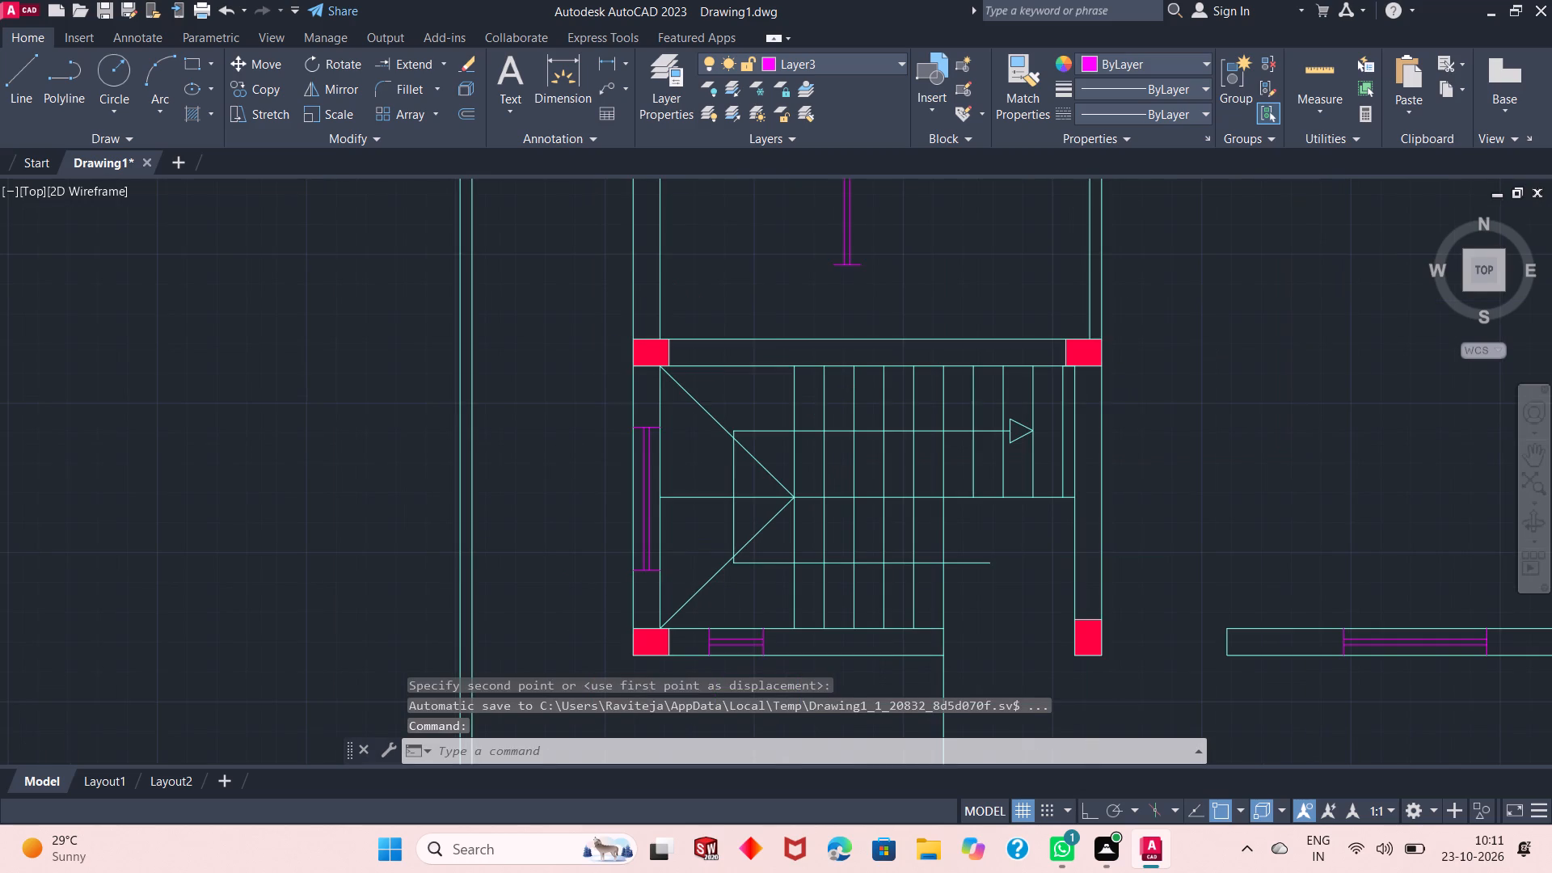
{"action": "scroll", "coordinate": [700, 576], "scroll_direction": "down", "scroll_amount": 1}
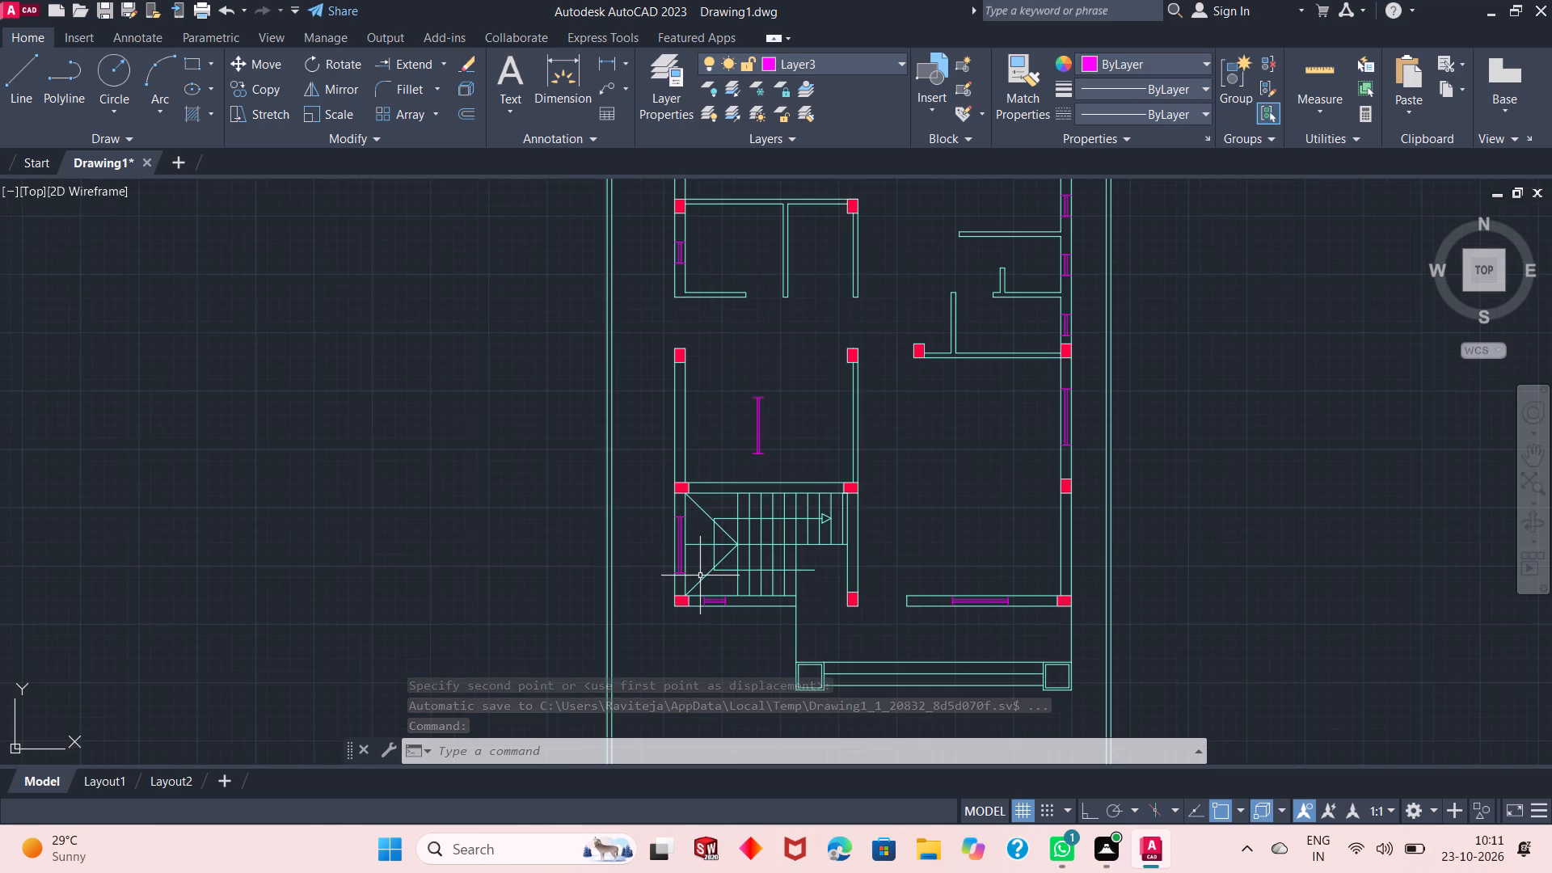
{"action": "scroll", "coordinate": [704, 300], "scroll_direction": "up", "scroll_amount": 2}
{"action": "scroll", "coordinate": [715, 405], "scroll_direction": "down", "scroll_amount": 1}
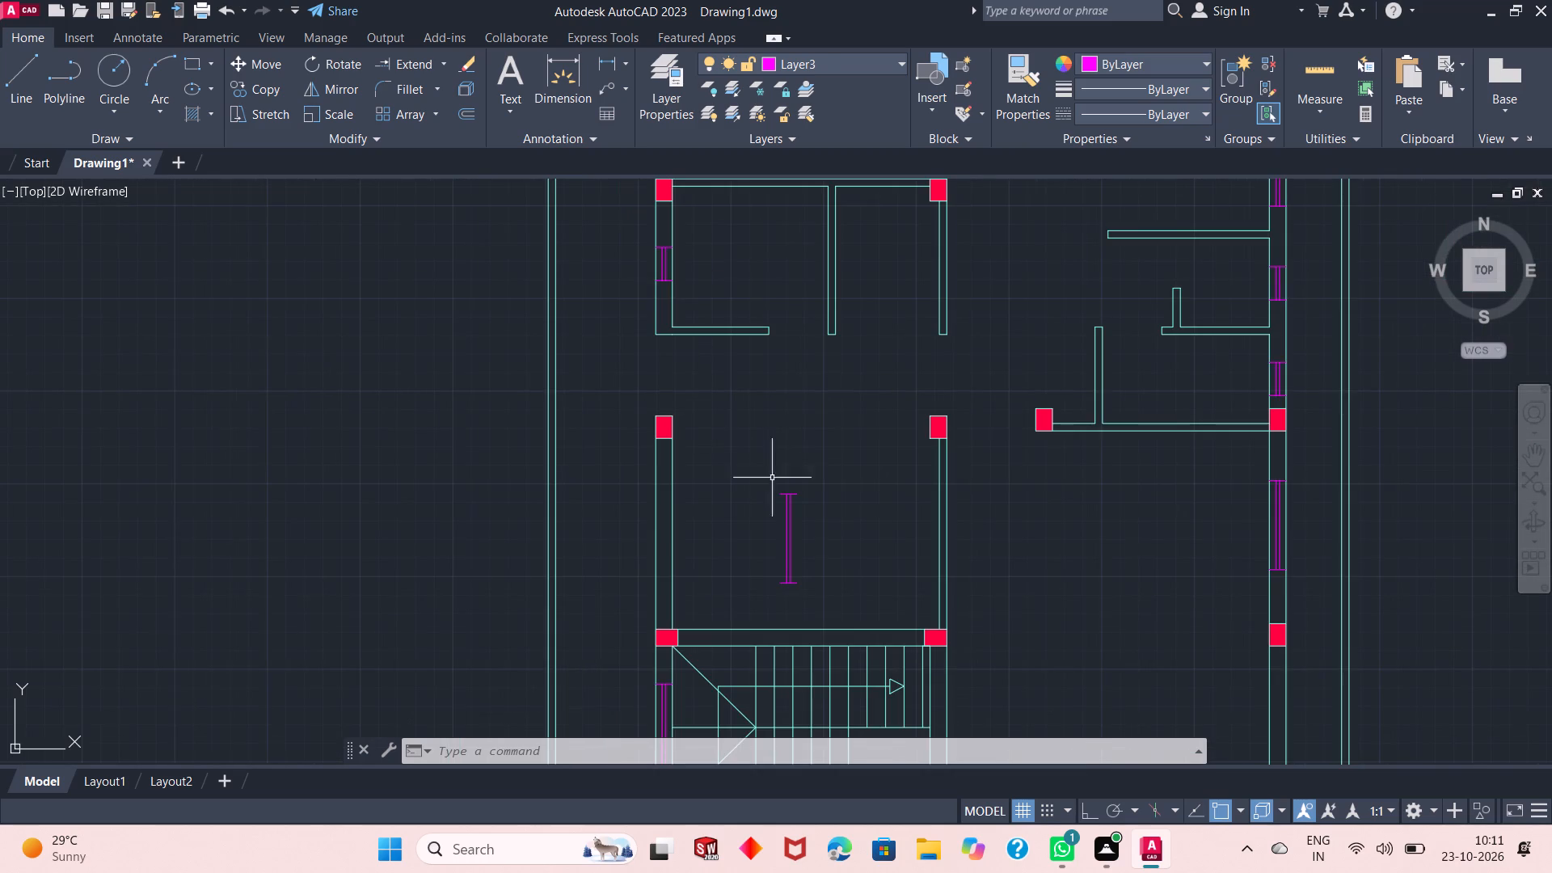
{"action": "left_click", "coordinate": [812, 483]}
{"action": "left_click", "coordinate": [754, 603]}
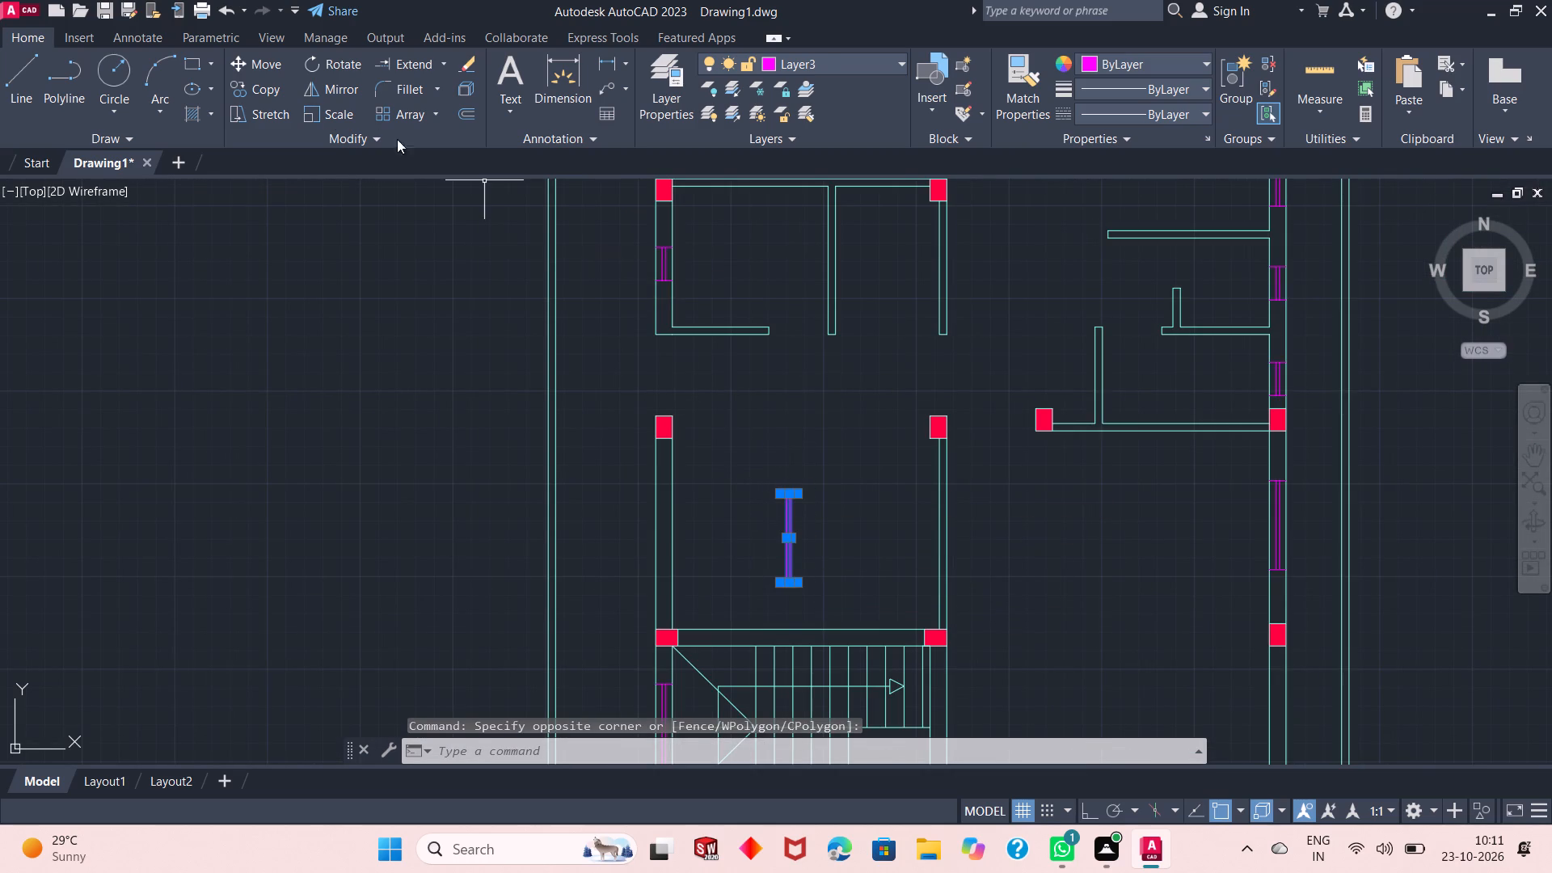
{"action": "left_click", "coordinate": [255, 63]}
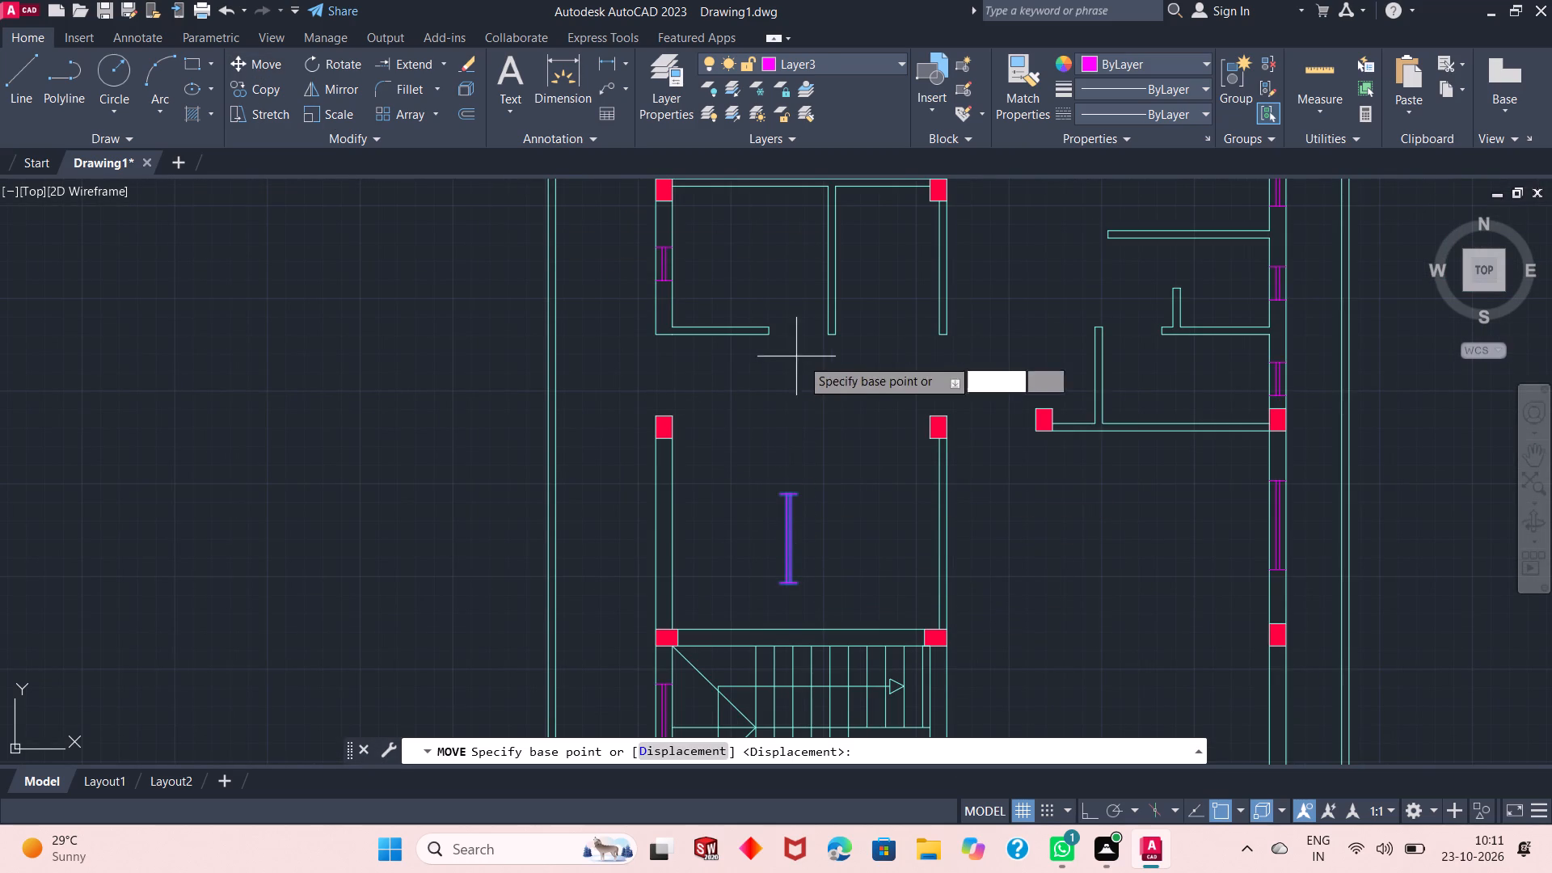
{"action": "left_click", "coordinate": [778, 496]}
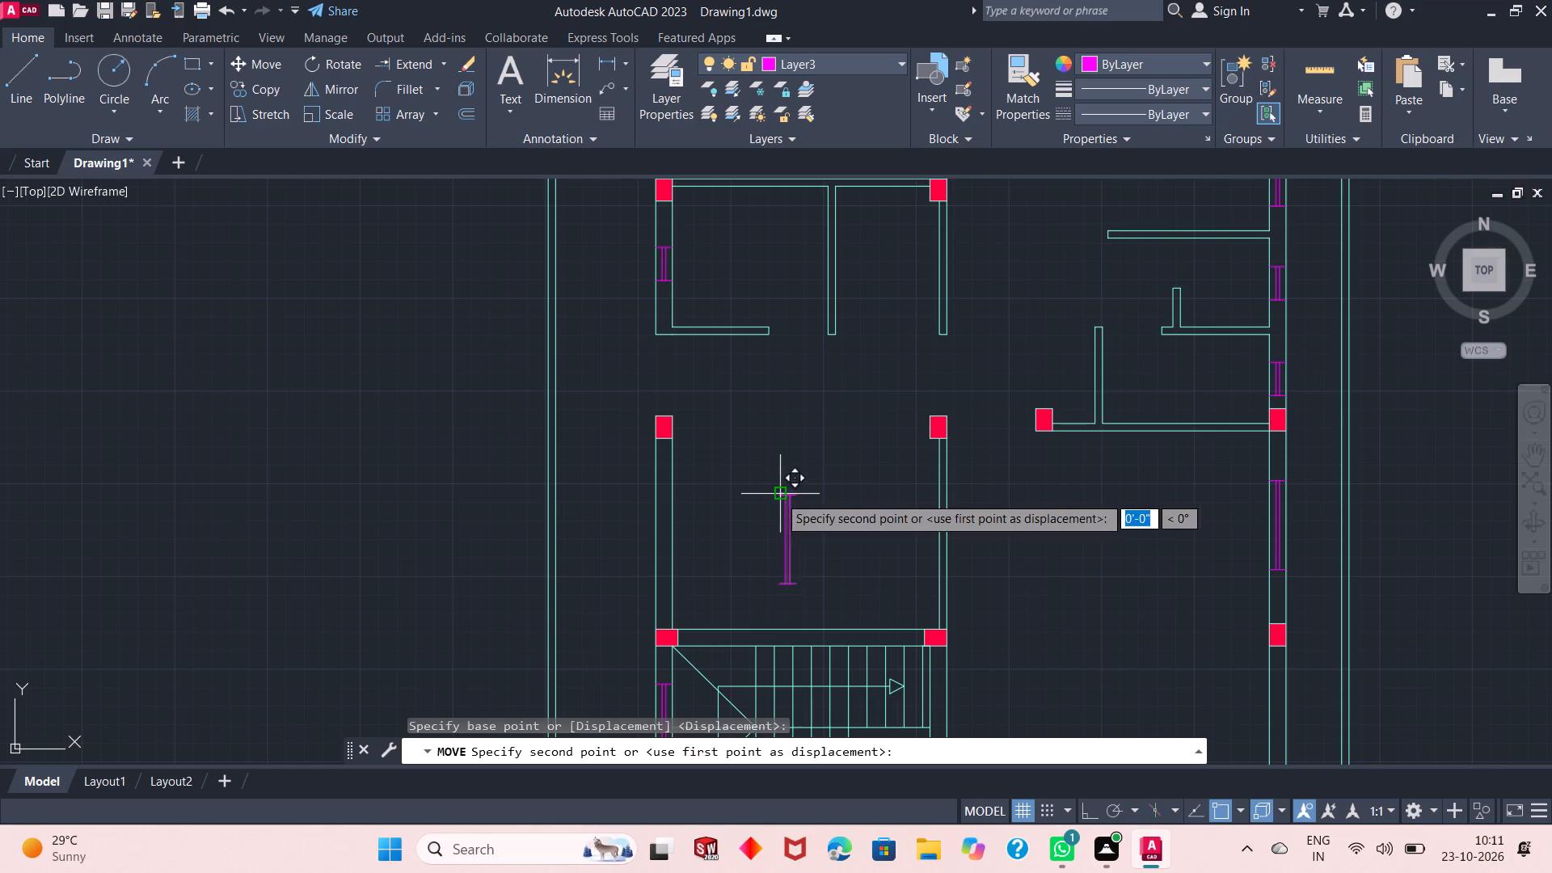
{"action": "scroll", "coordinate": [656, 523], "scroll_direction": "up", "scroll_amount": 2}
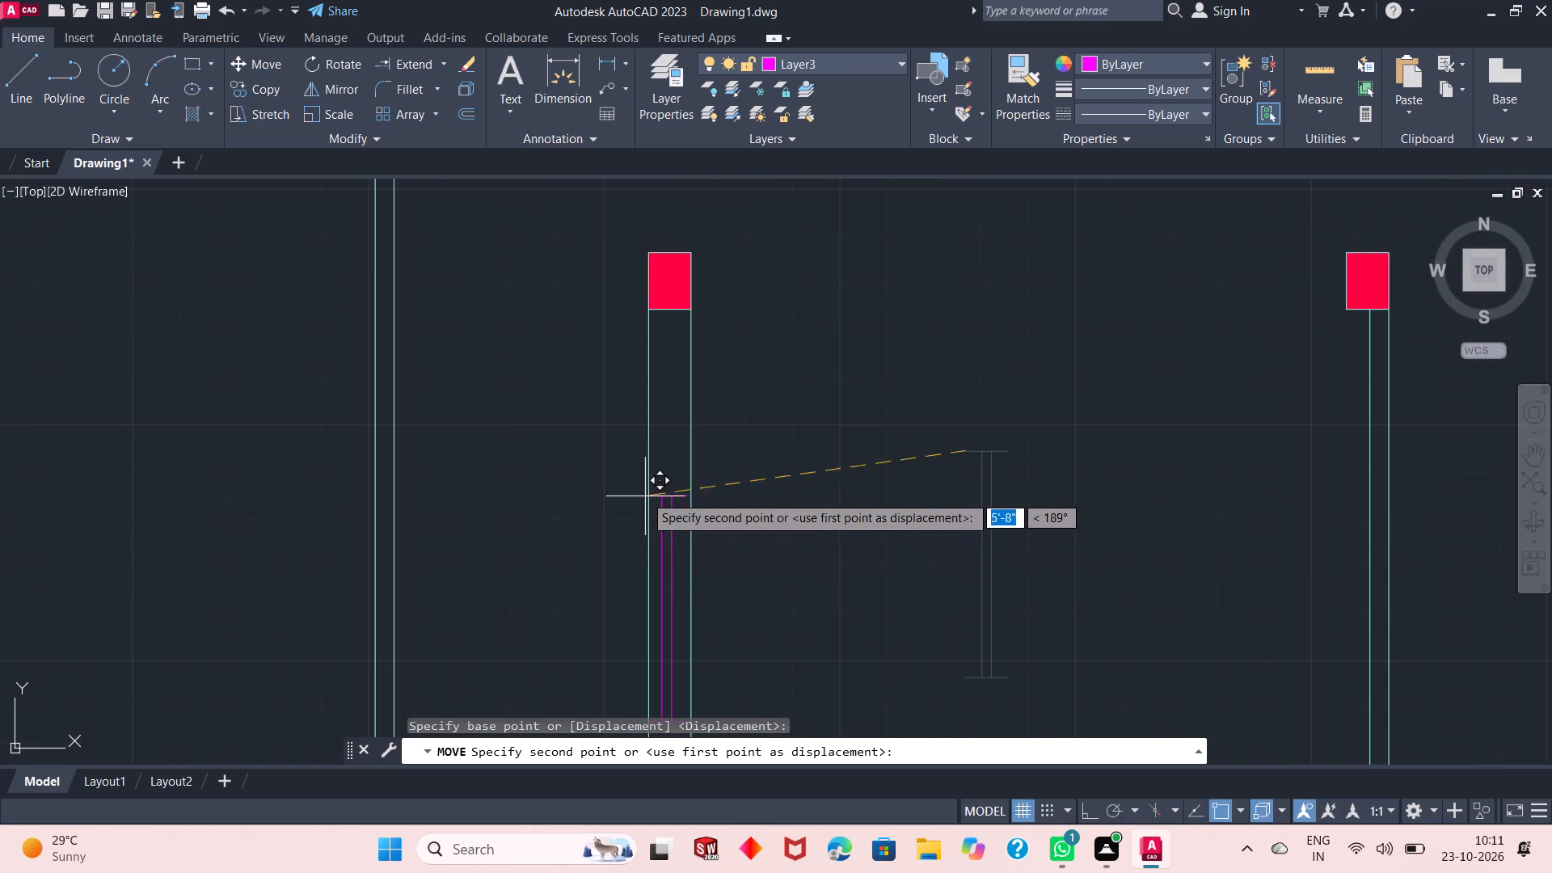
{"action": "scroll", "coordinate": [649, 377], "scroll_direction": "down", "scroll_amount": 1}
{"action": "scroll", "coordinate": [679, 576], "scroll_direction": "up", "scroll_amount": 1}
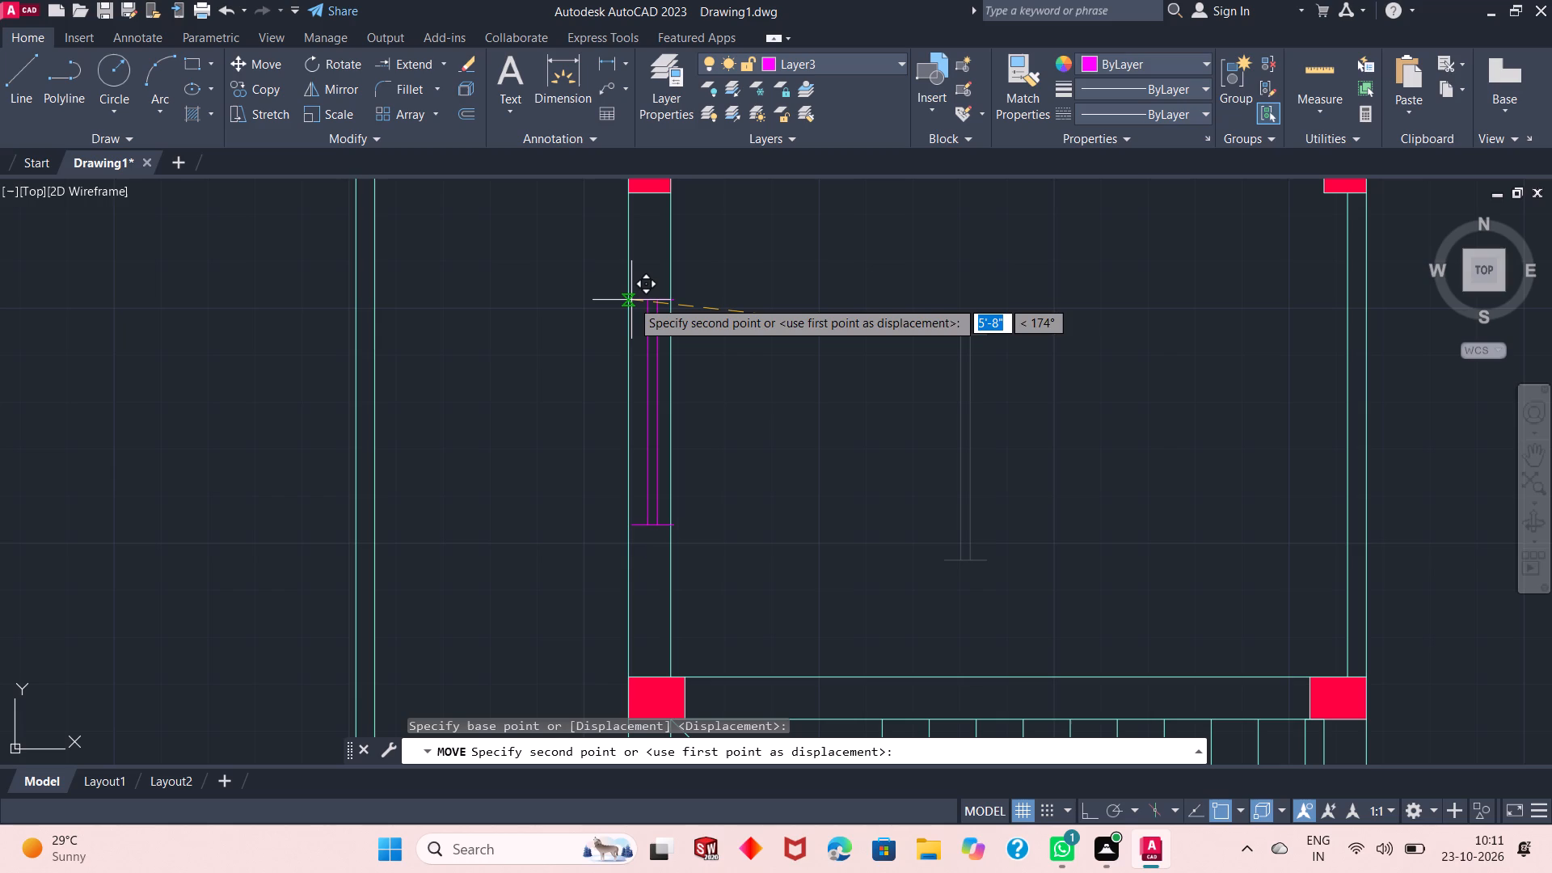
{"action": "left_click", "coordinate": [631, 313]}
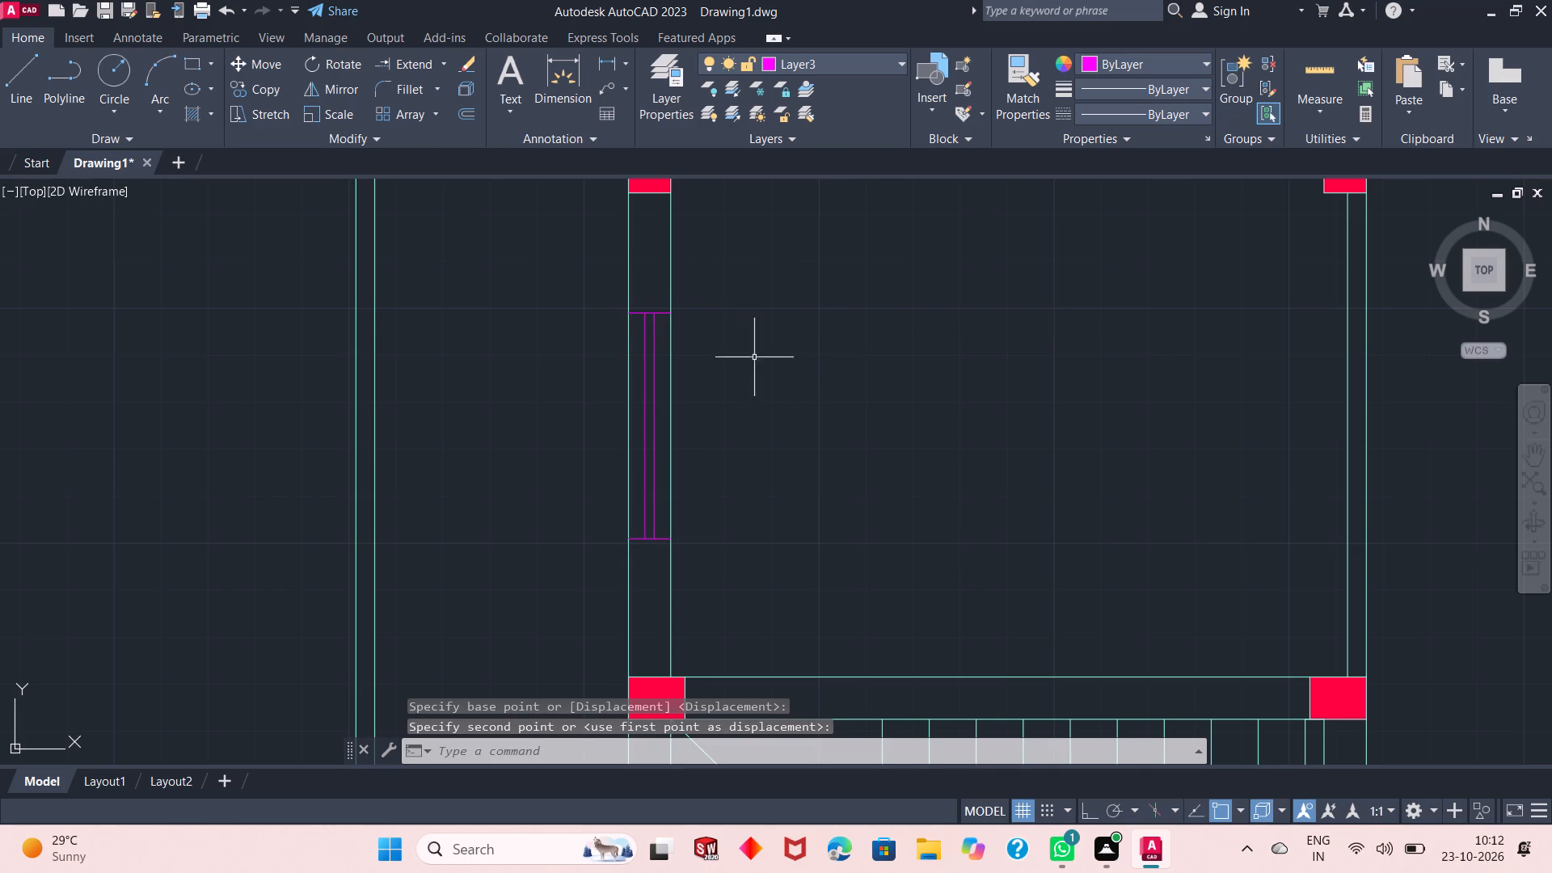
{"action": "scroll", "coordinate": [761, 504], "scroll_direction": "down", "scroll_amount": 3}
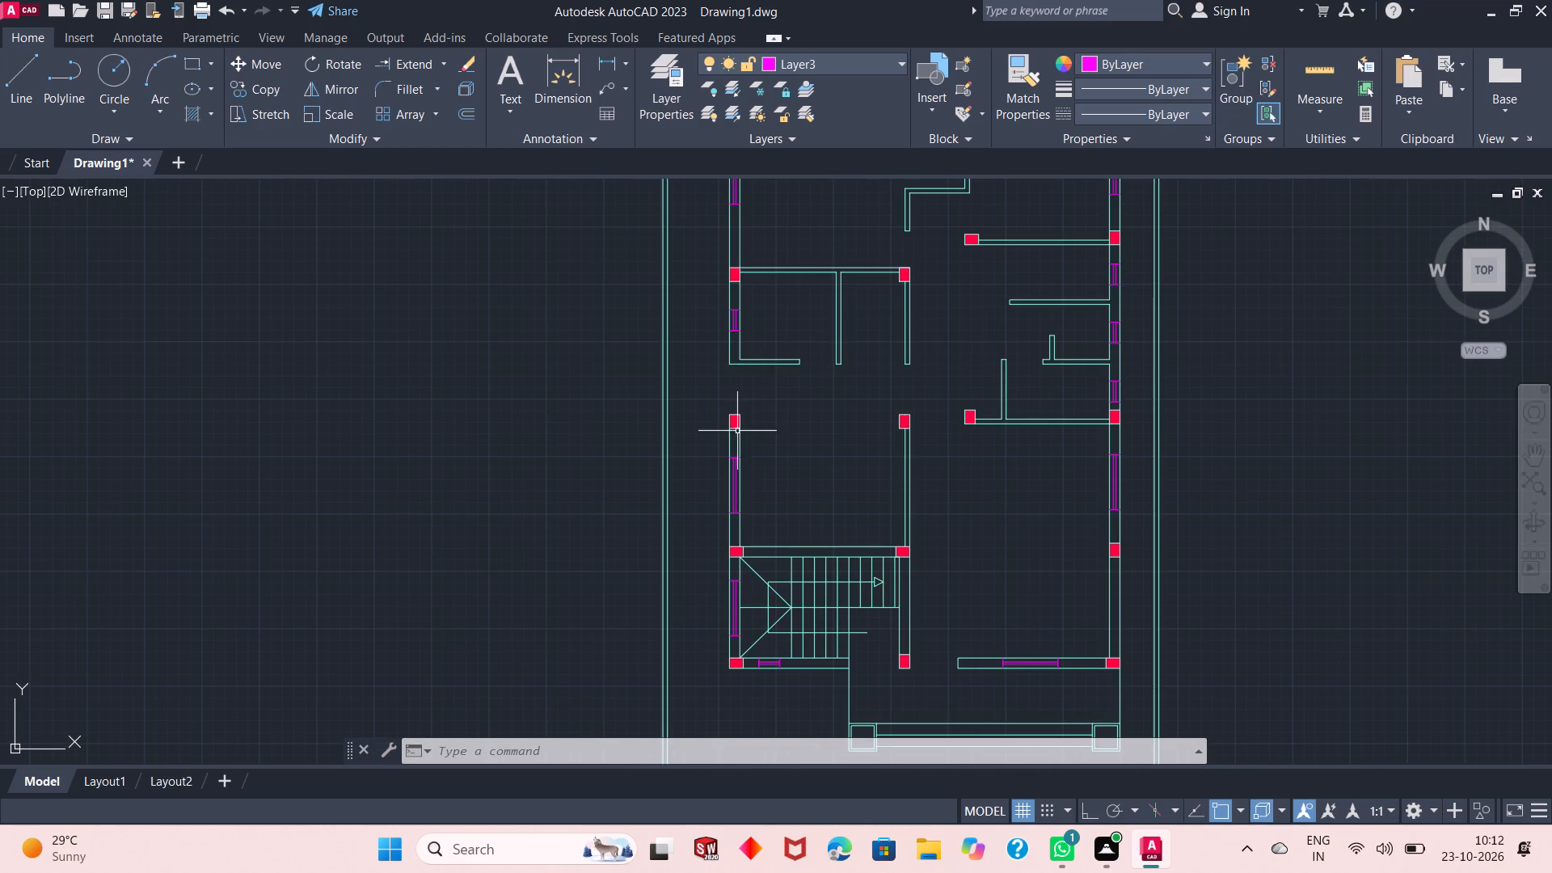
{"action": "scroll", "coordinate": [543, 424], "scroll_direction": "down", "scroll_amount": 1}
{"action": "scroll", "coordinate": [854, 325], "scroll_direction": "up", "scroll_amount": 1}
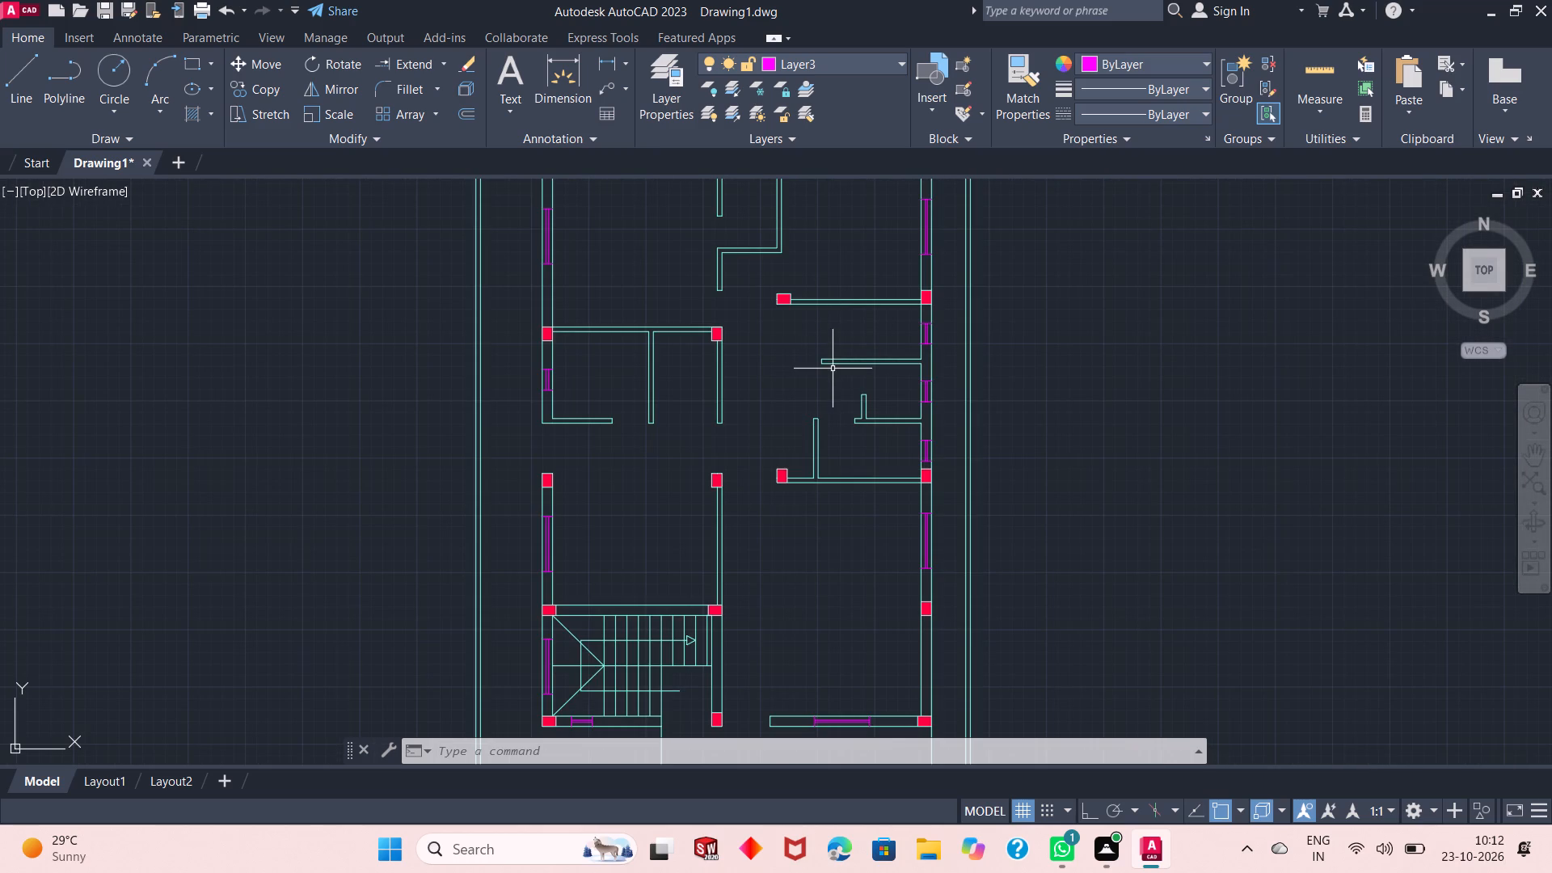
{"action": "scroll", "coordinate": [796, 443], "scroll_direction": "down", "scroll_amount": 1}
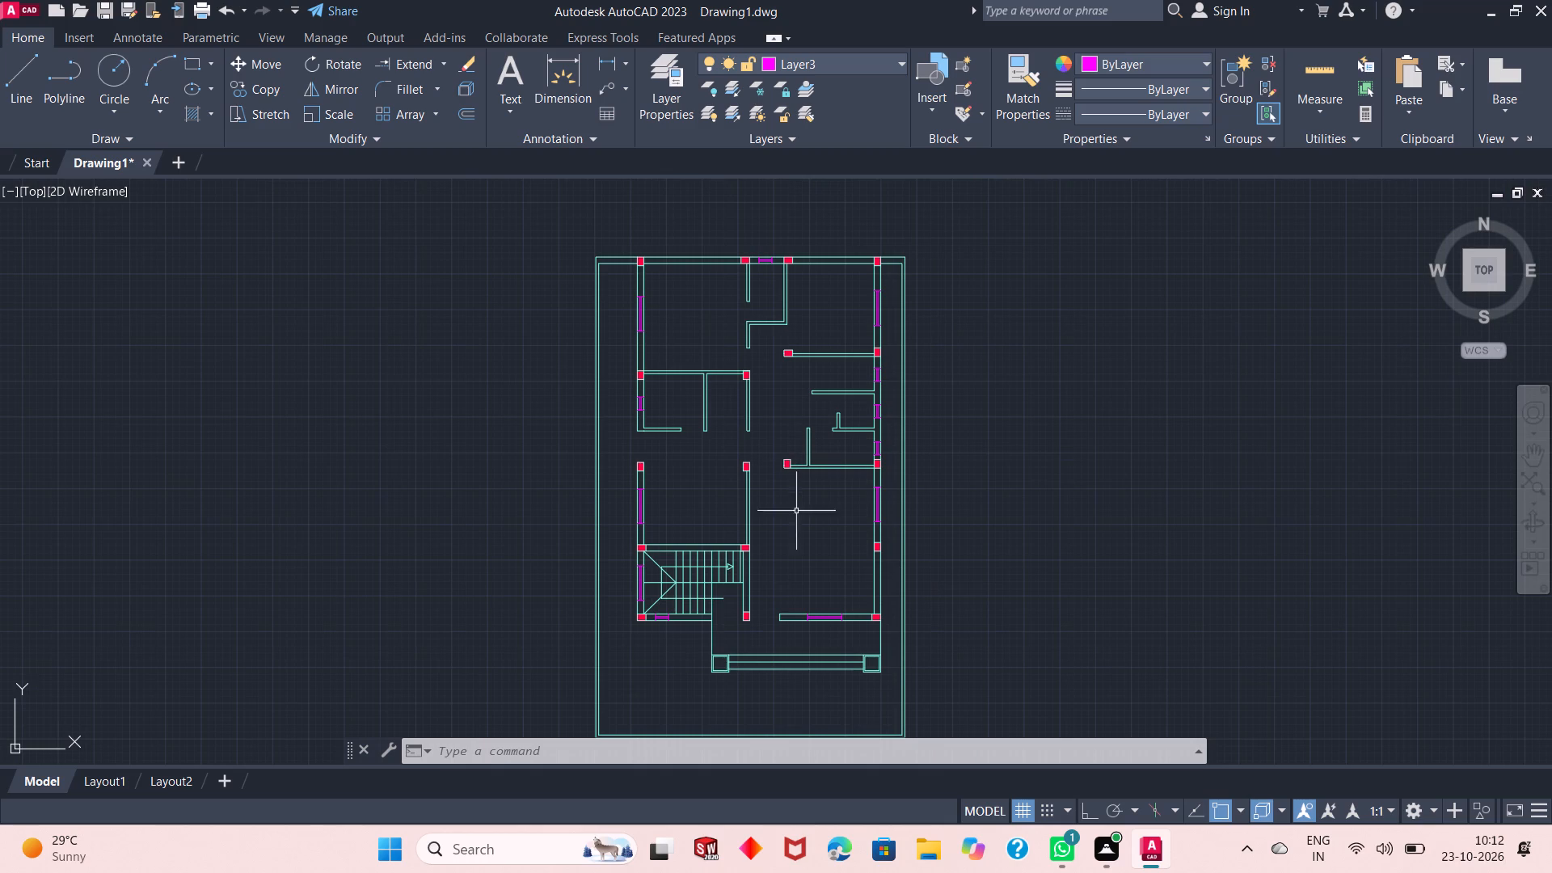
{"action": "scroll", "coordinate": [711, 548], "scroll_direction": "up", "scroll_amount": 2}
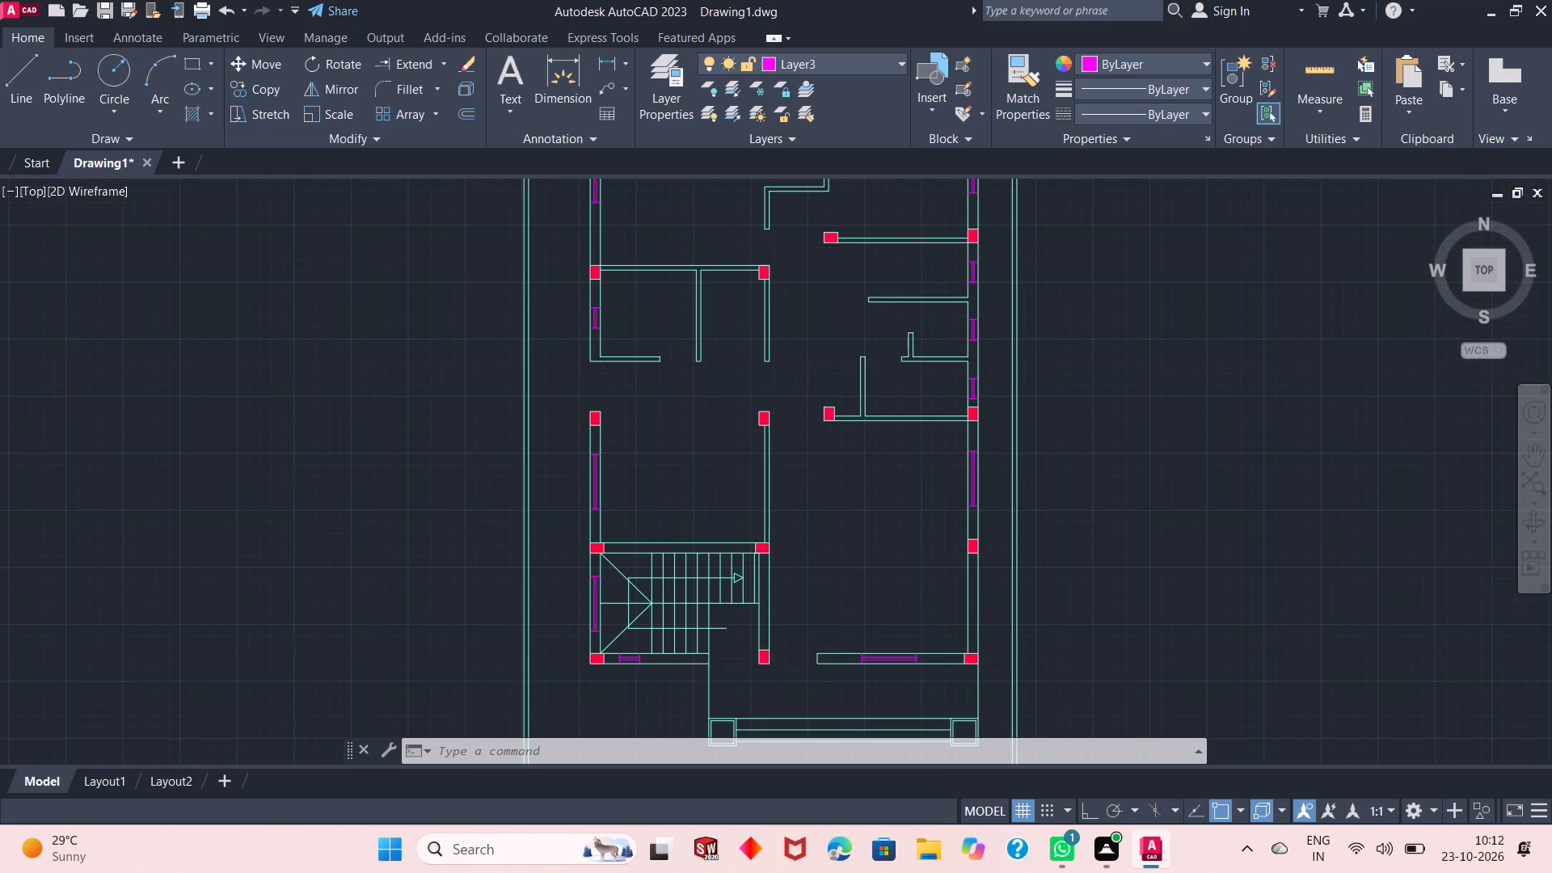
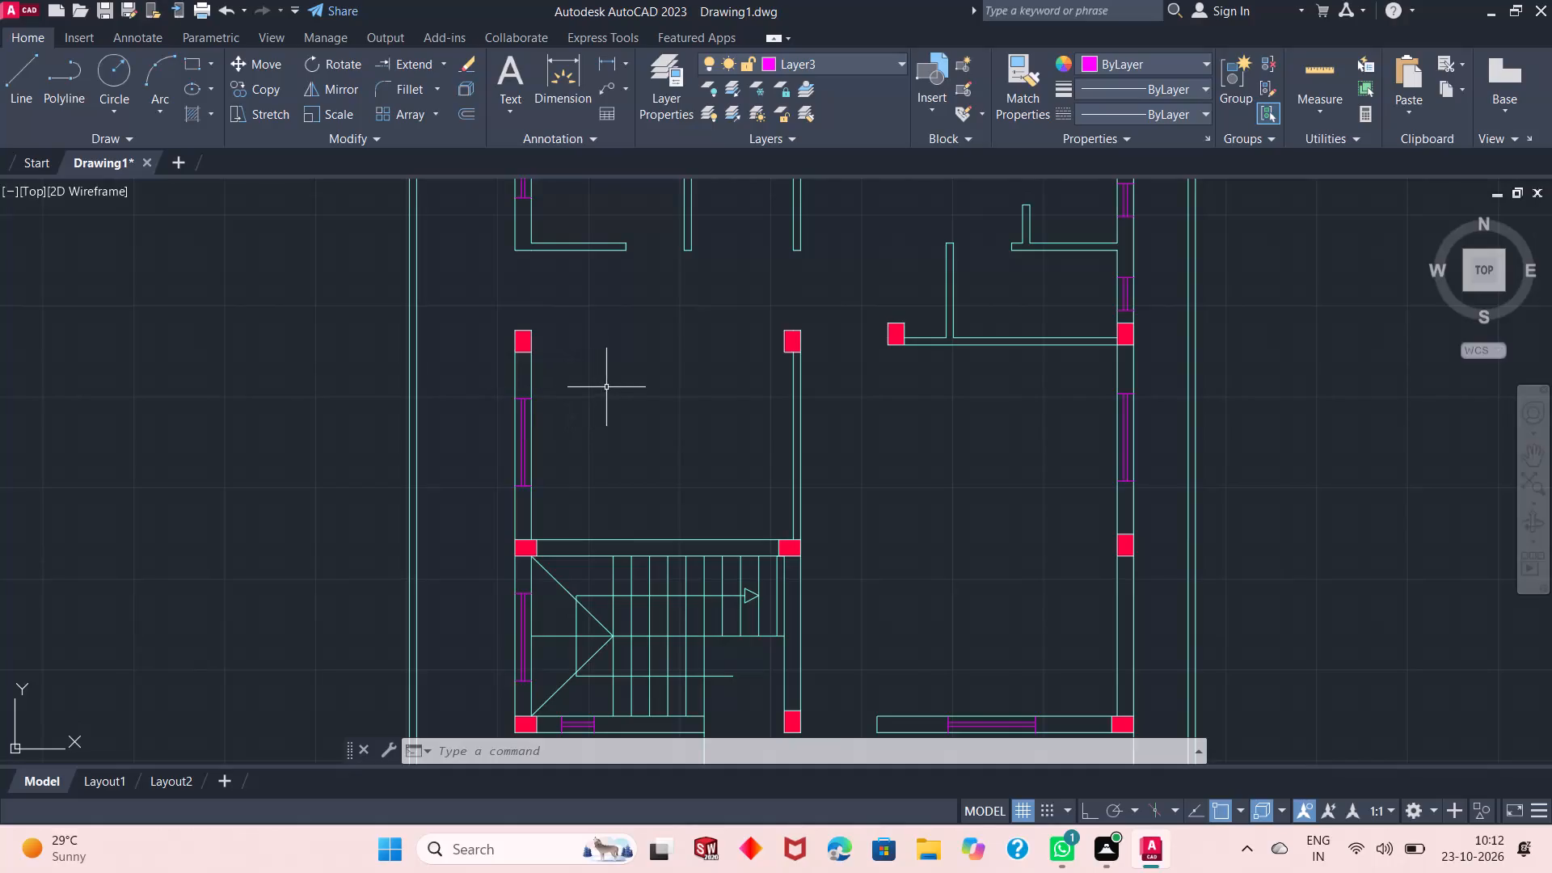
Copy the horizontal window symbol from the southeast room's south wall into the wall north of the staircase, near its east column.
{"action": "scroll", "coordinate": [547, 398], "scroll_direction": "up", "scroll_amount": 2}
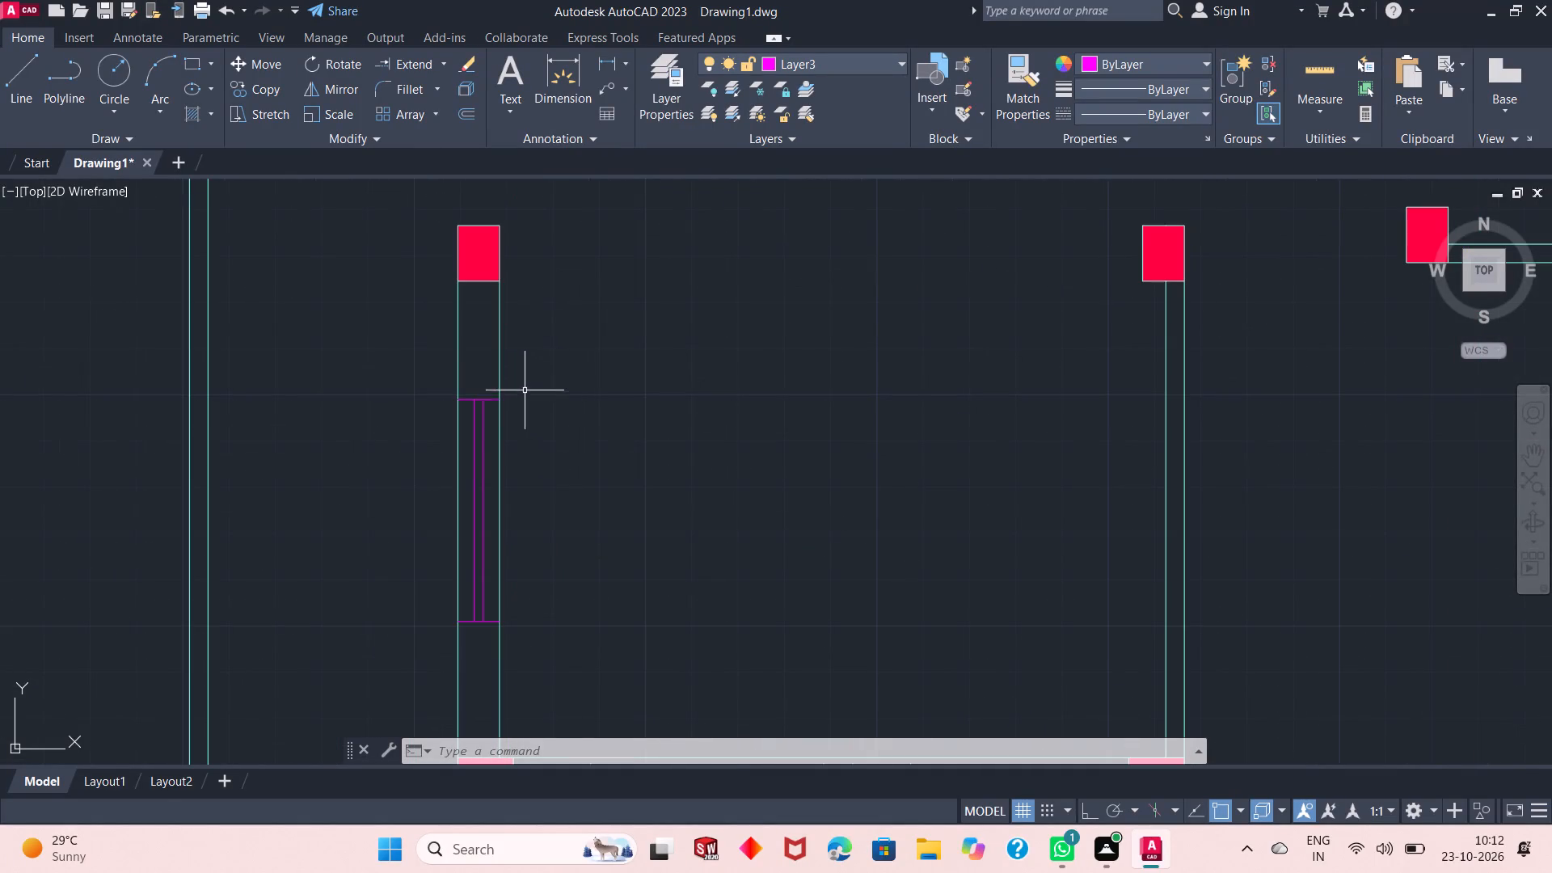
{"action": "scroll", "coordinate": [512, 402], "scroll_direction": "down", "scroll_amount": 3}
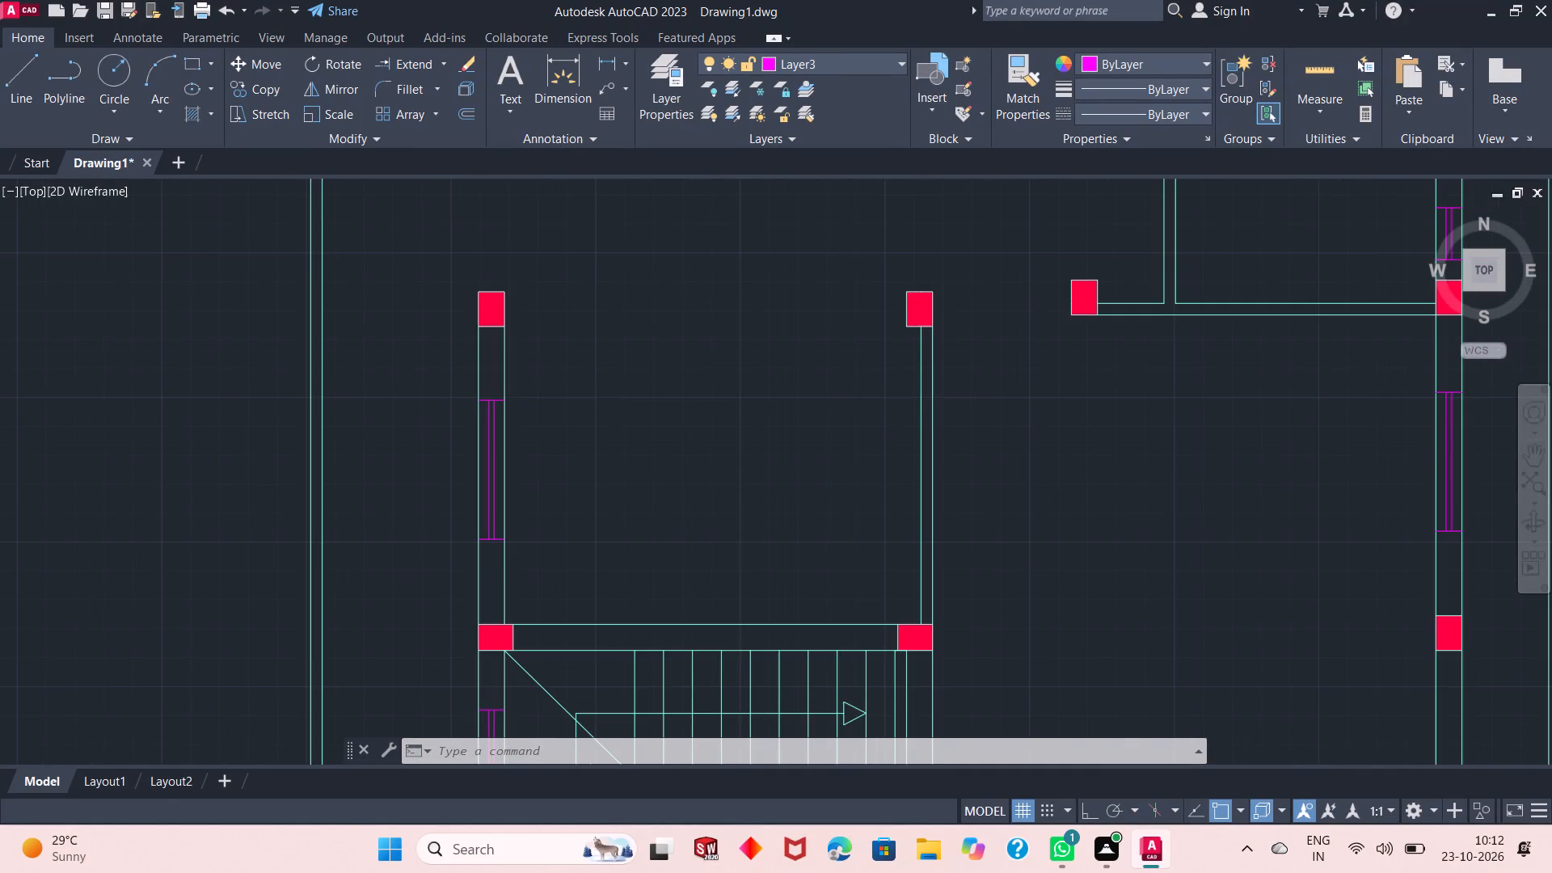
{"action": "scroll", "coordinate": [512, 402], "scroll_direction": "down", "scroll_amount": 2}
{"action": "scroll", "coordinate": [680, 540], "scroll_direction": "up", "scroll_amount": 4}
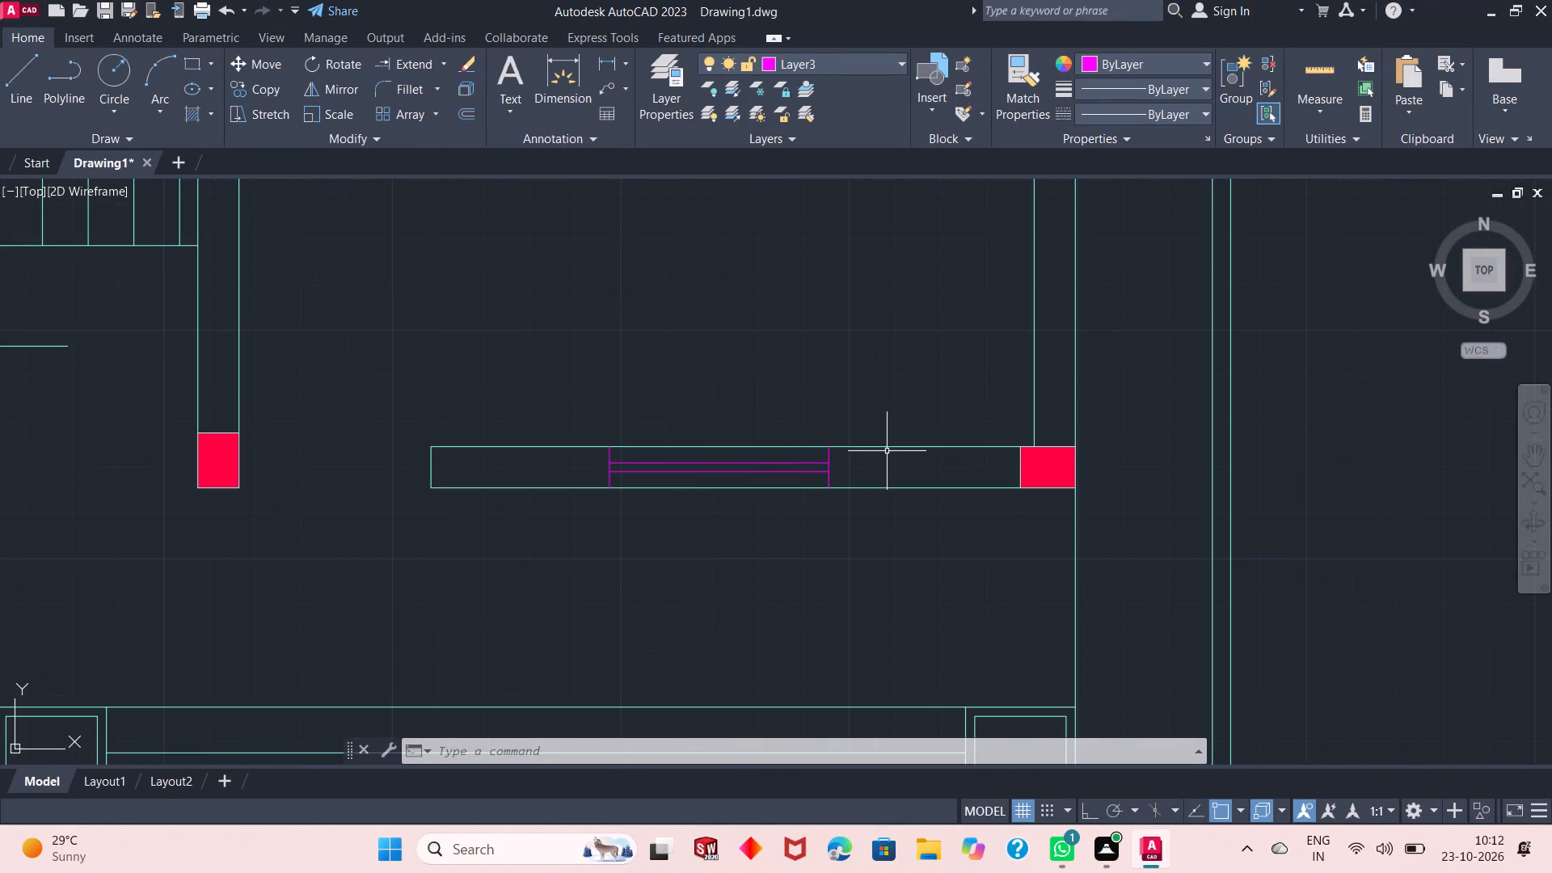
{"action": "left_click", "coordinate": [871, 455]}
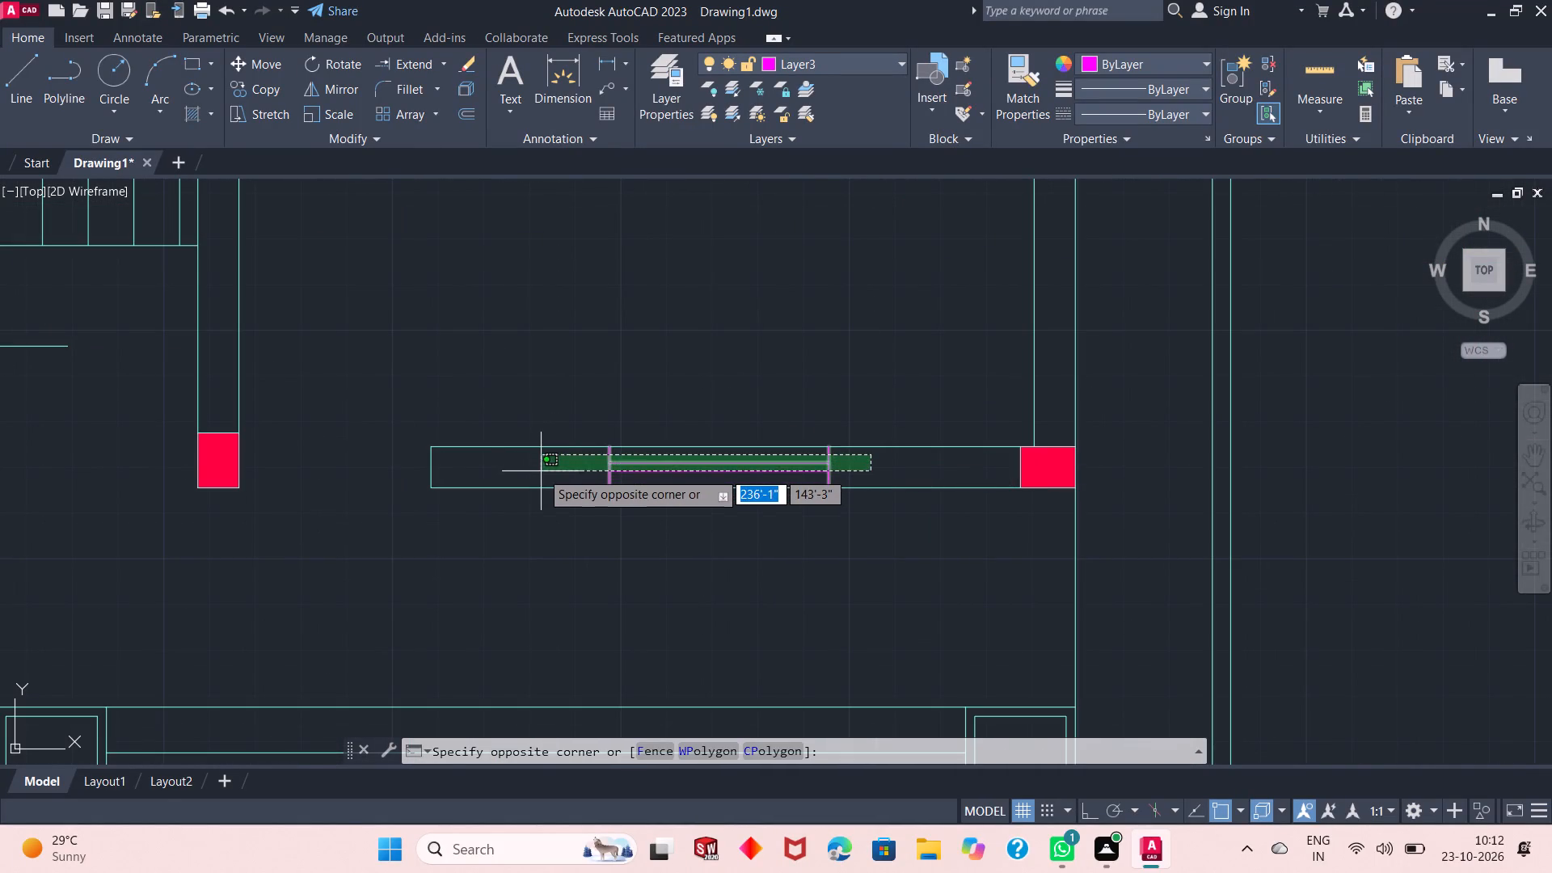
{"action": "left_click", "coordinate": [541, 480]}
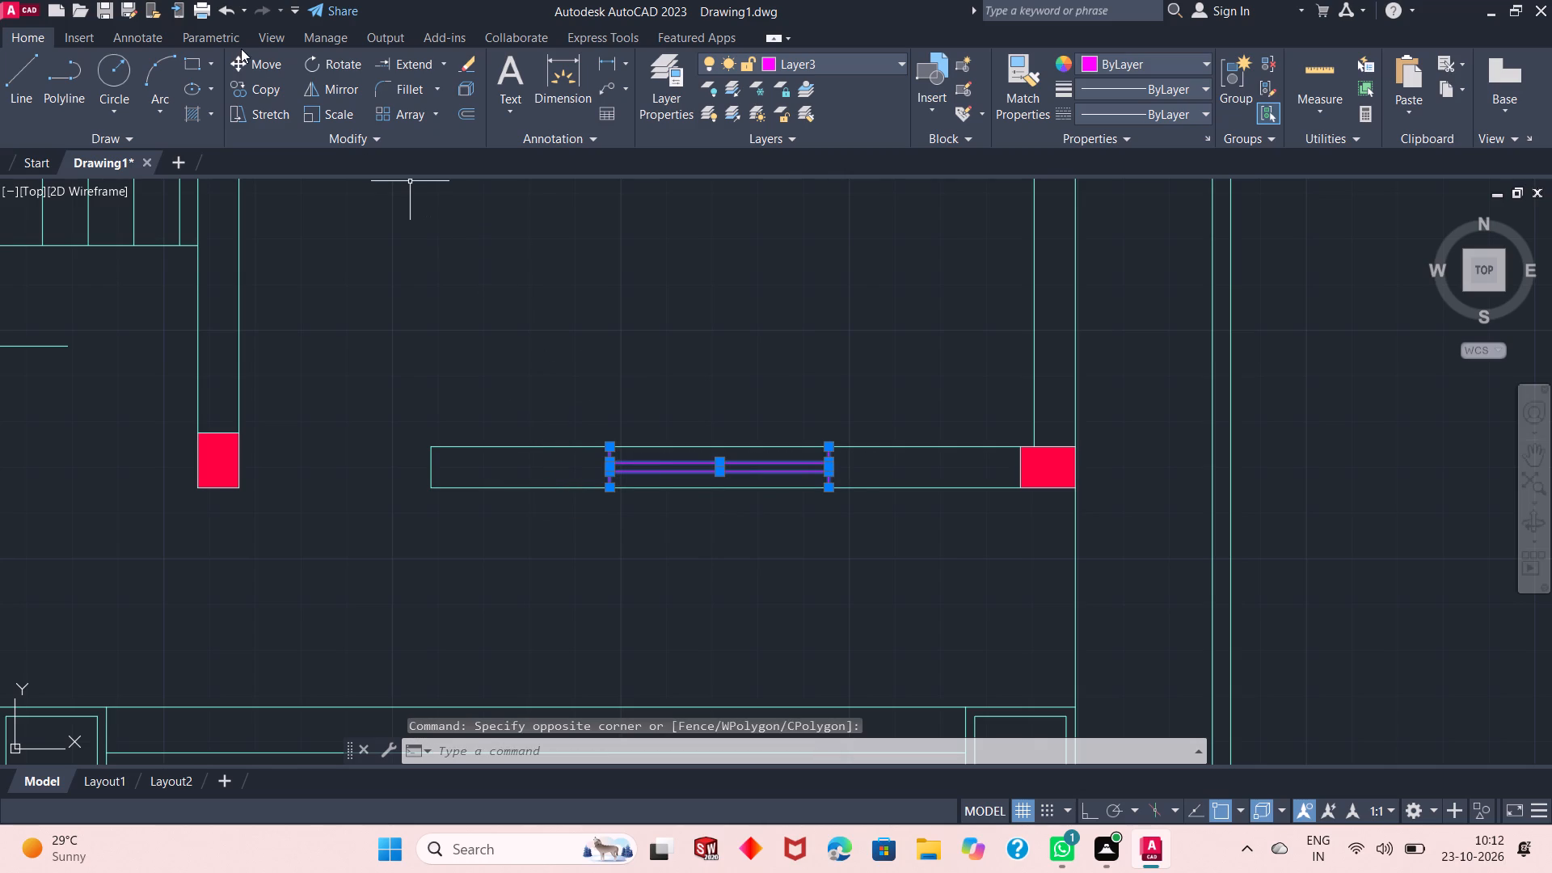
{"action": "left_click", "coordinate": [271, 85]}
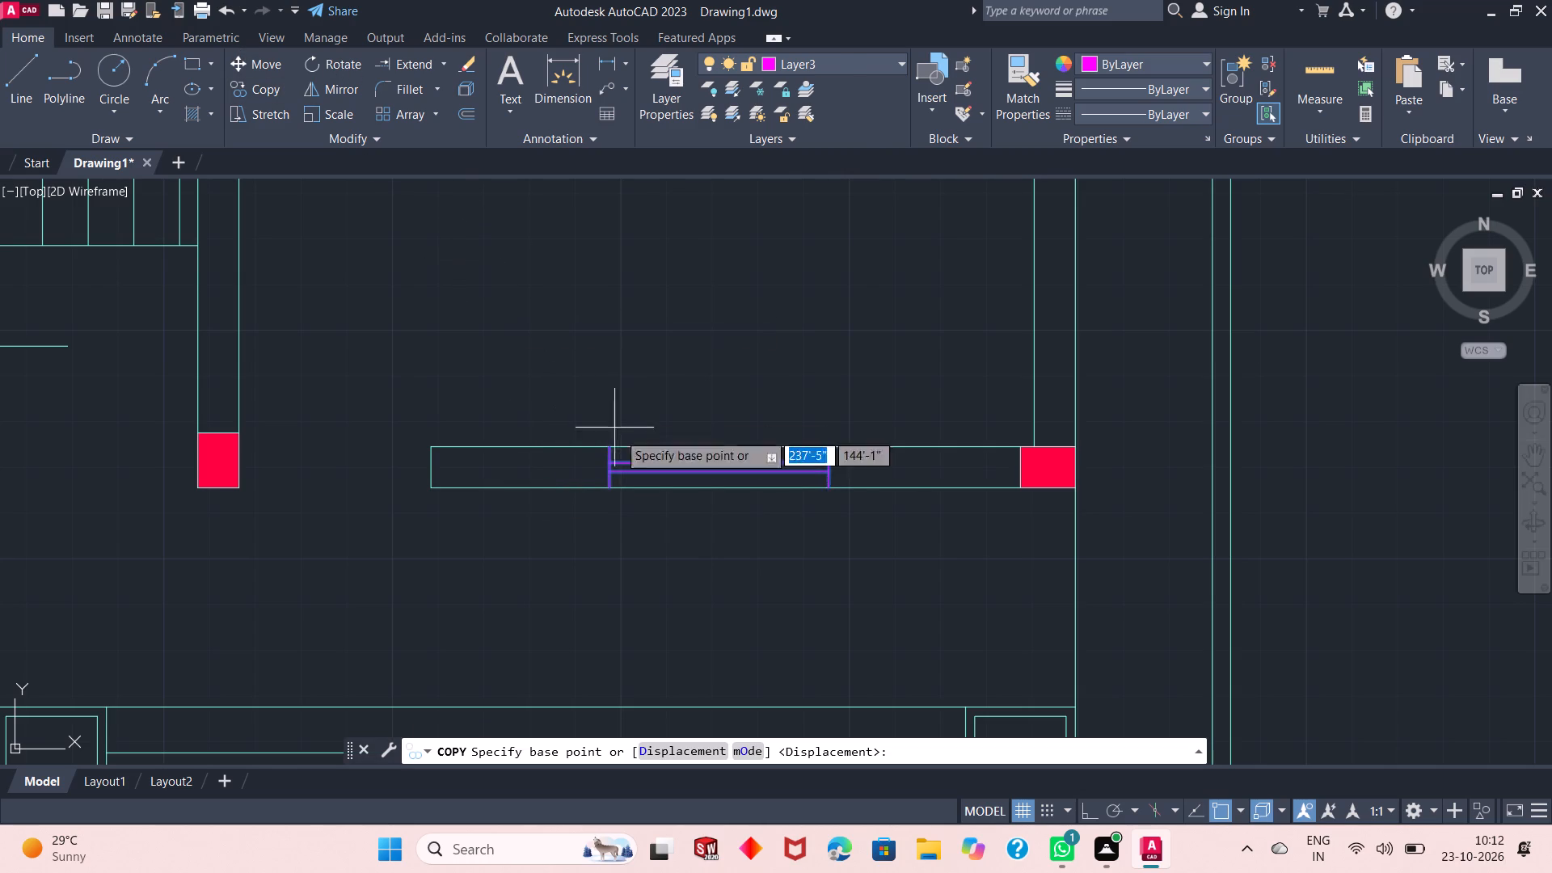
{"action": "left_click", "coordinate": [611, 485]}
{"action": "scroll", "coordinate": [607, 485], "scroll_direction": "down", "scroll_amount": 3}
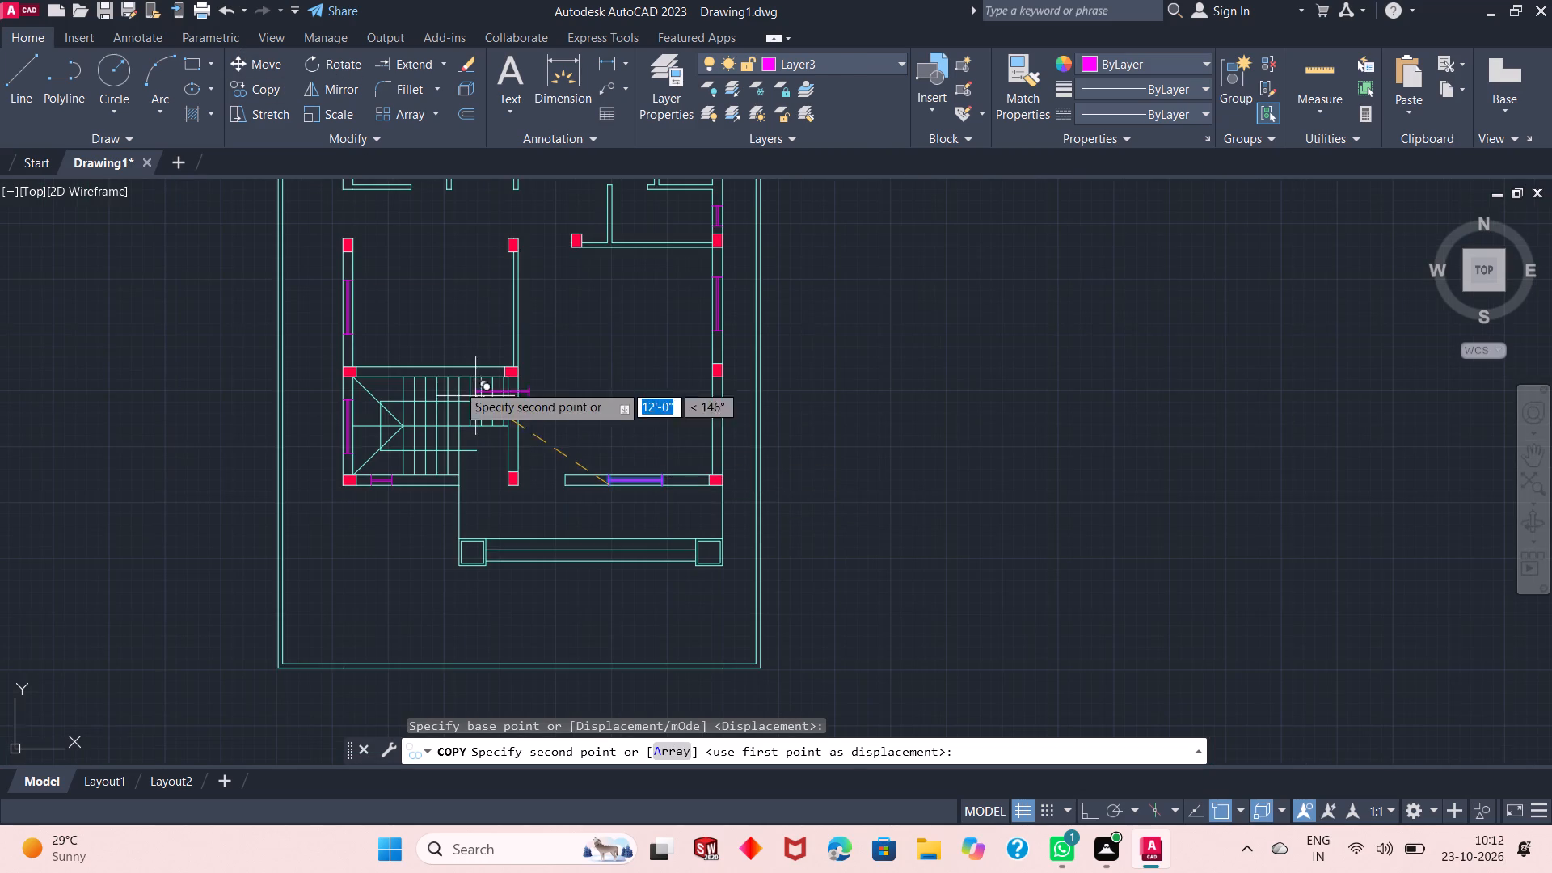
{"action": "scroll", "coordinate": [384, 347], "scroll_direction": "up", "scroll_amount": 4}
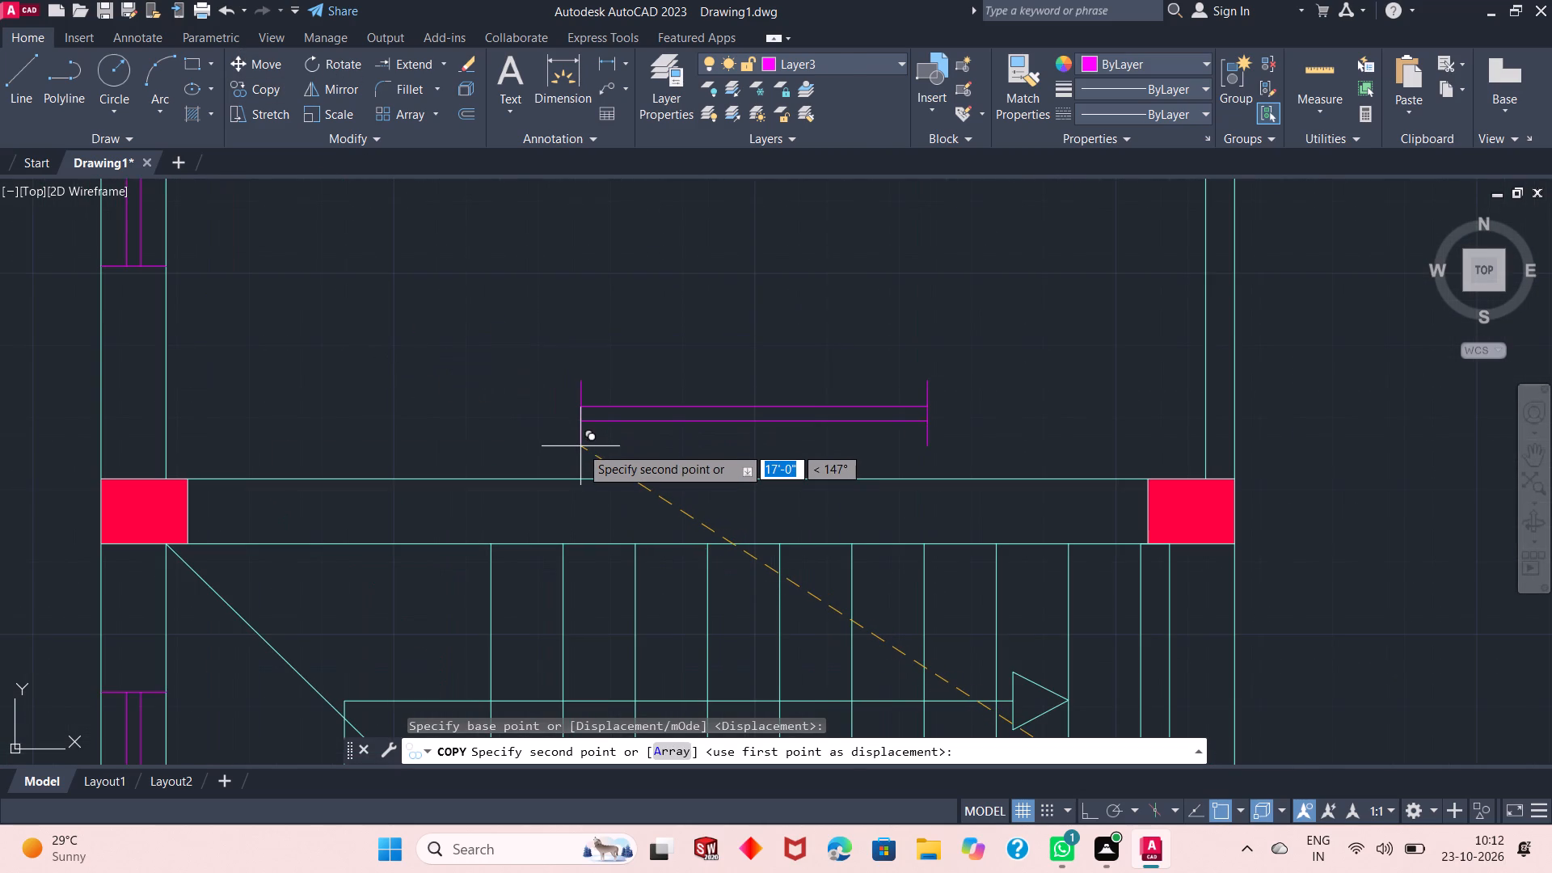
{"action": "left_click", "coordinate": [775, 544]}
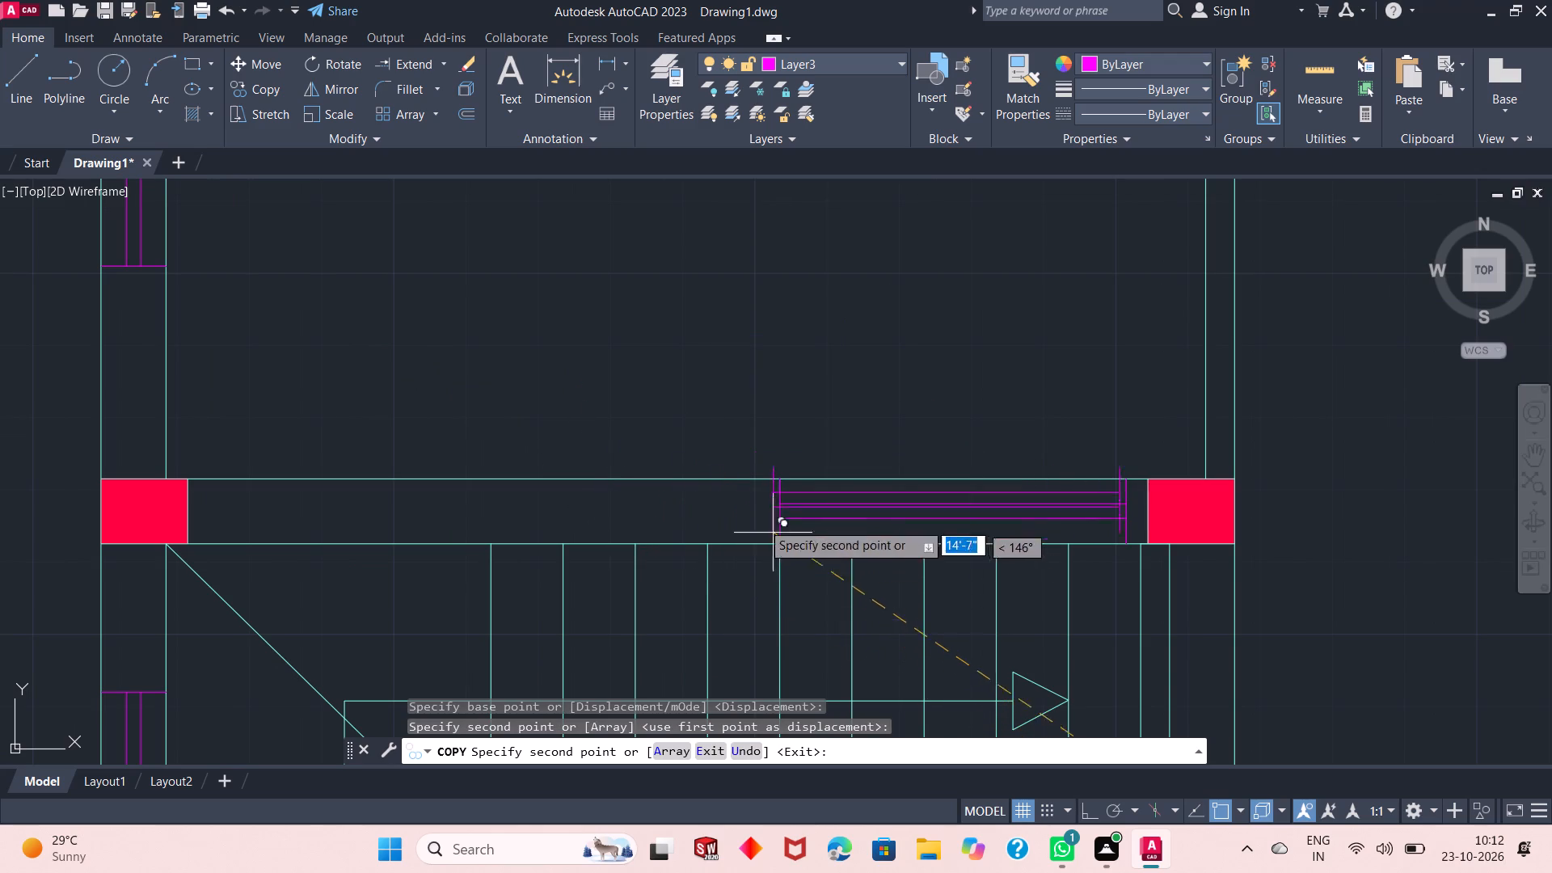
{"action": "right_click", "coordinate": [620, 418]}
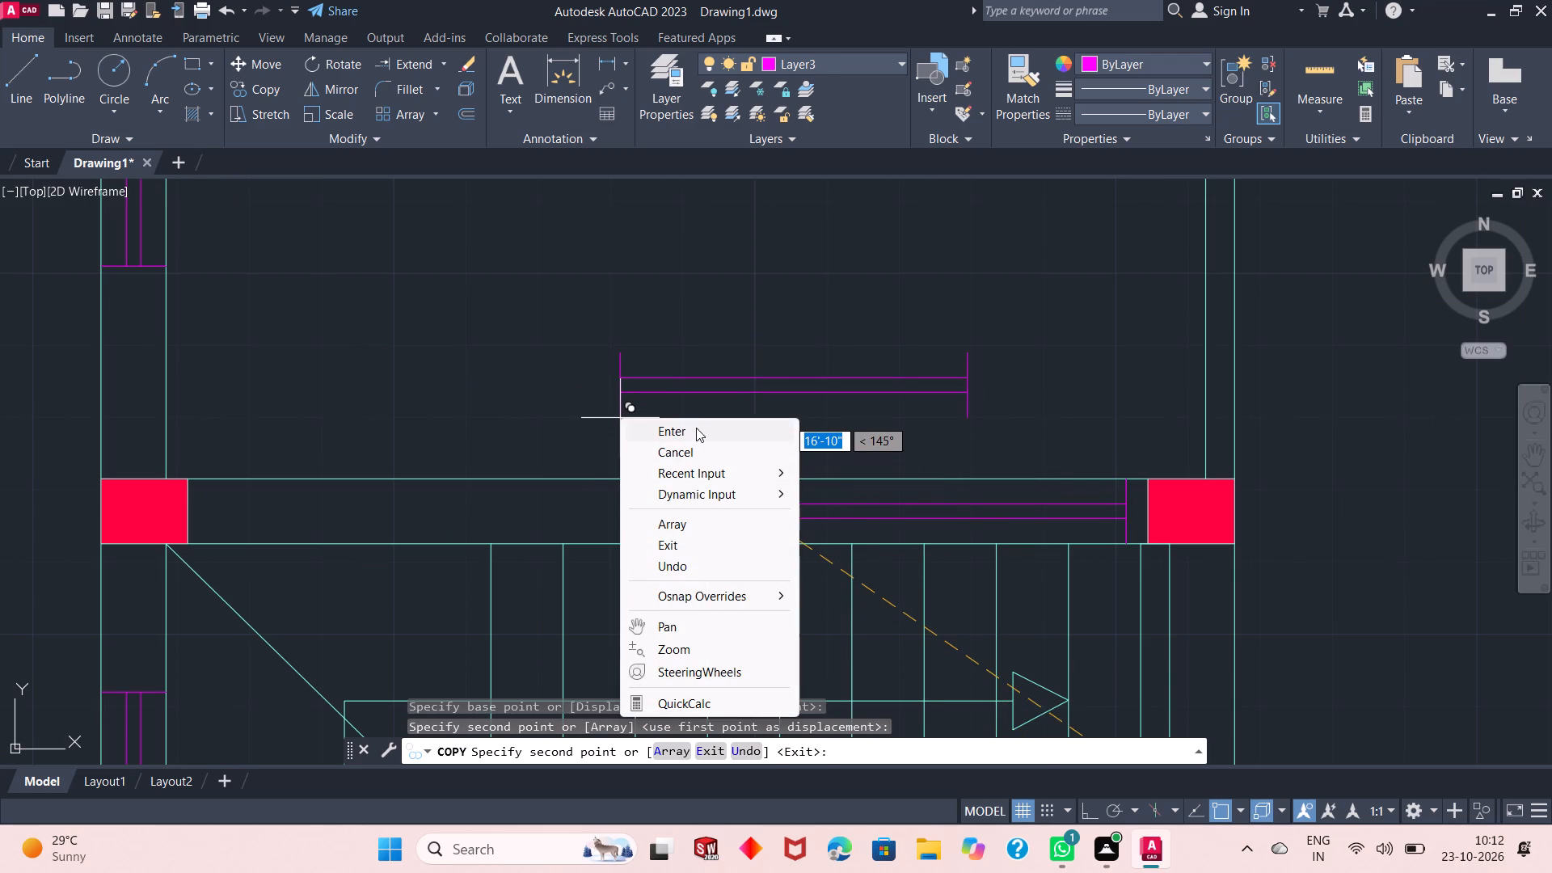
{"action": "left_click", "coordinate": [696, 429]}
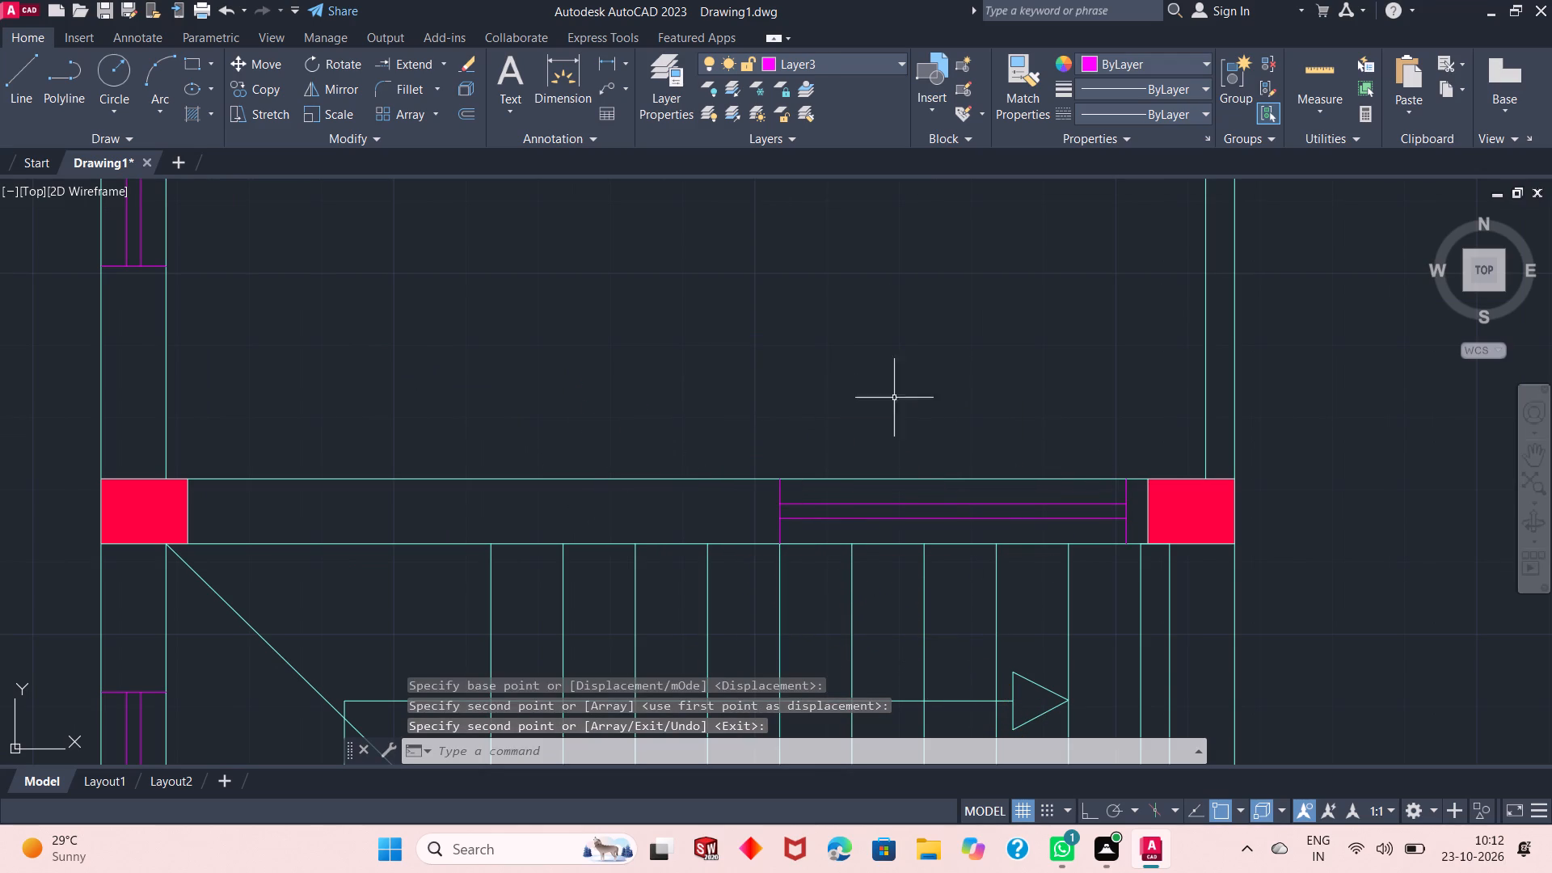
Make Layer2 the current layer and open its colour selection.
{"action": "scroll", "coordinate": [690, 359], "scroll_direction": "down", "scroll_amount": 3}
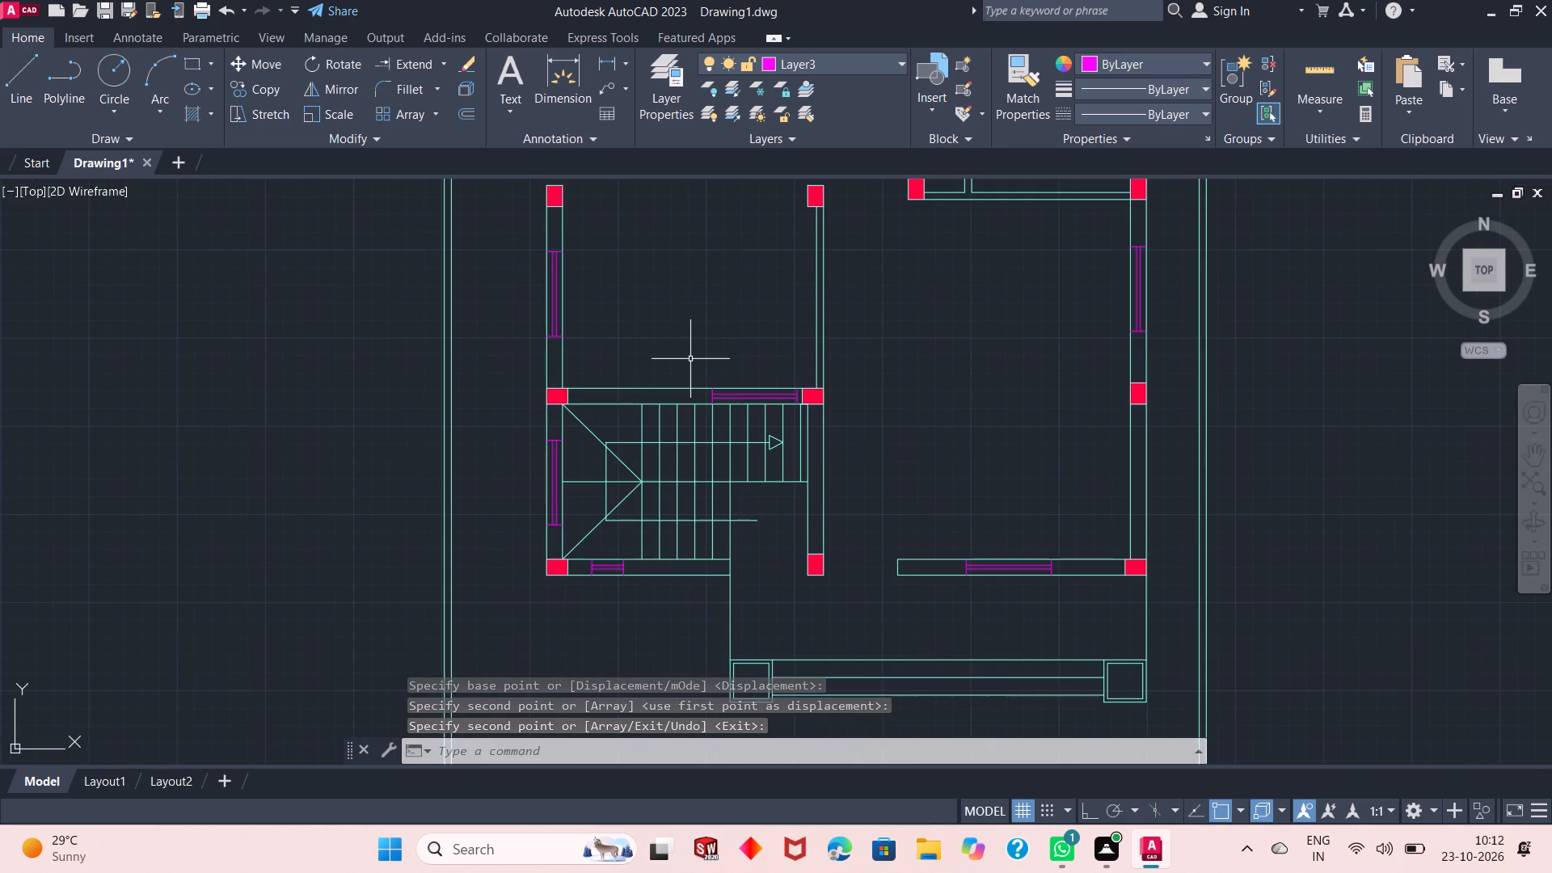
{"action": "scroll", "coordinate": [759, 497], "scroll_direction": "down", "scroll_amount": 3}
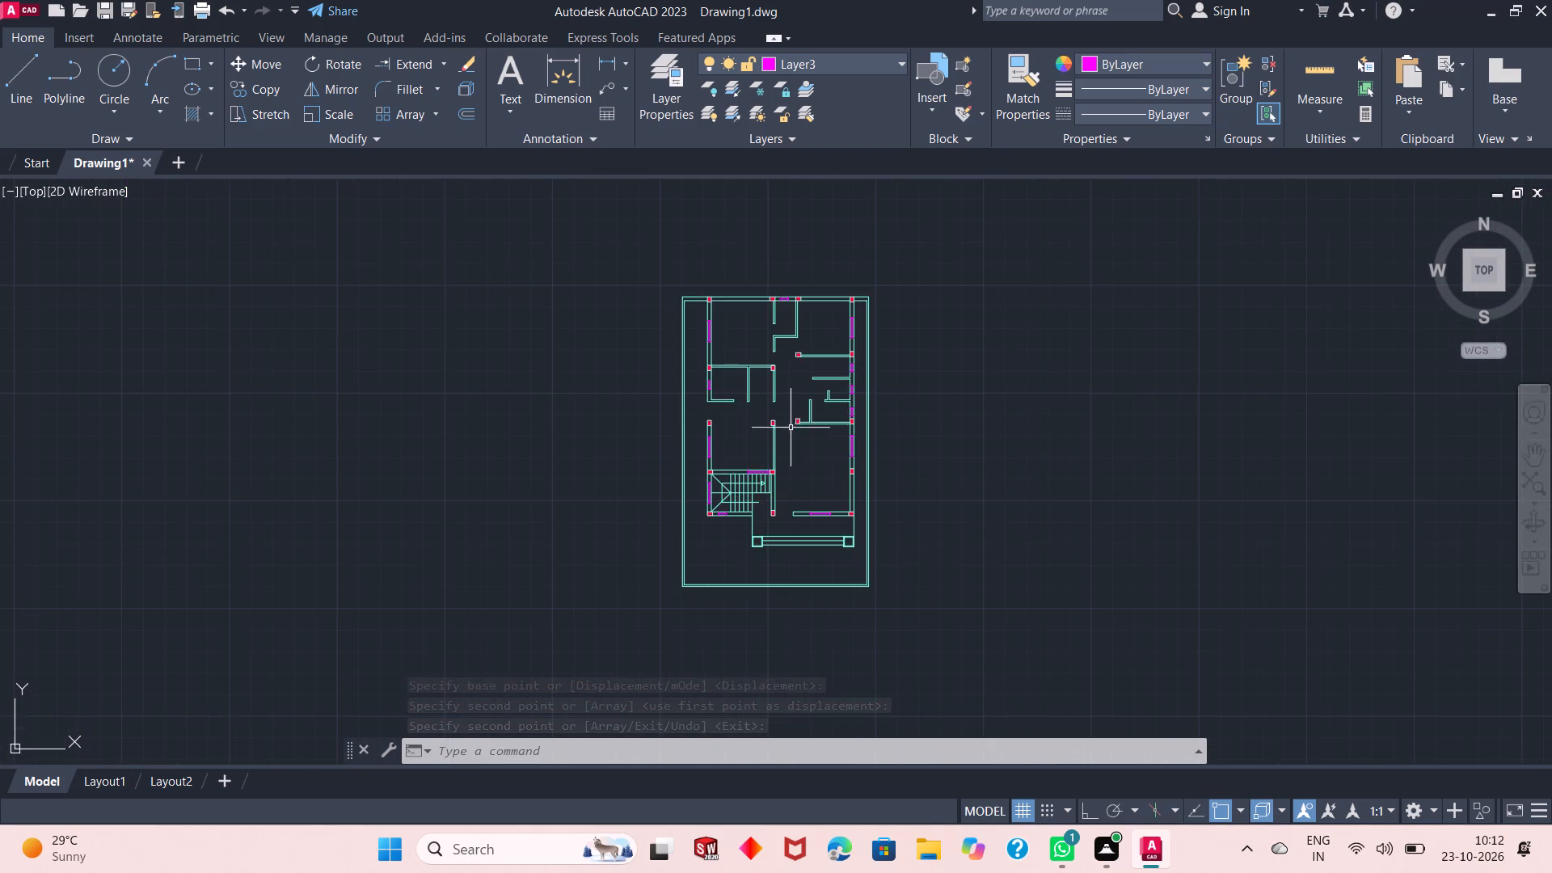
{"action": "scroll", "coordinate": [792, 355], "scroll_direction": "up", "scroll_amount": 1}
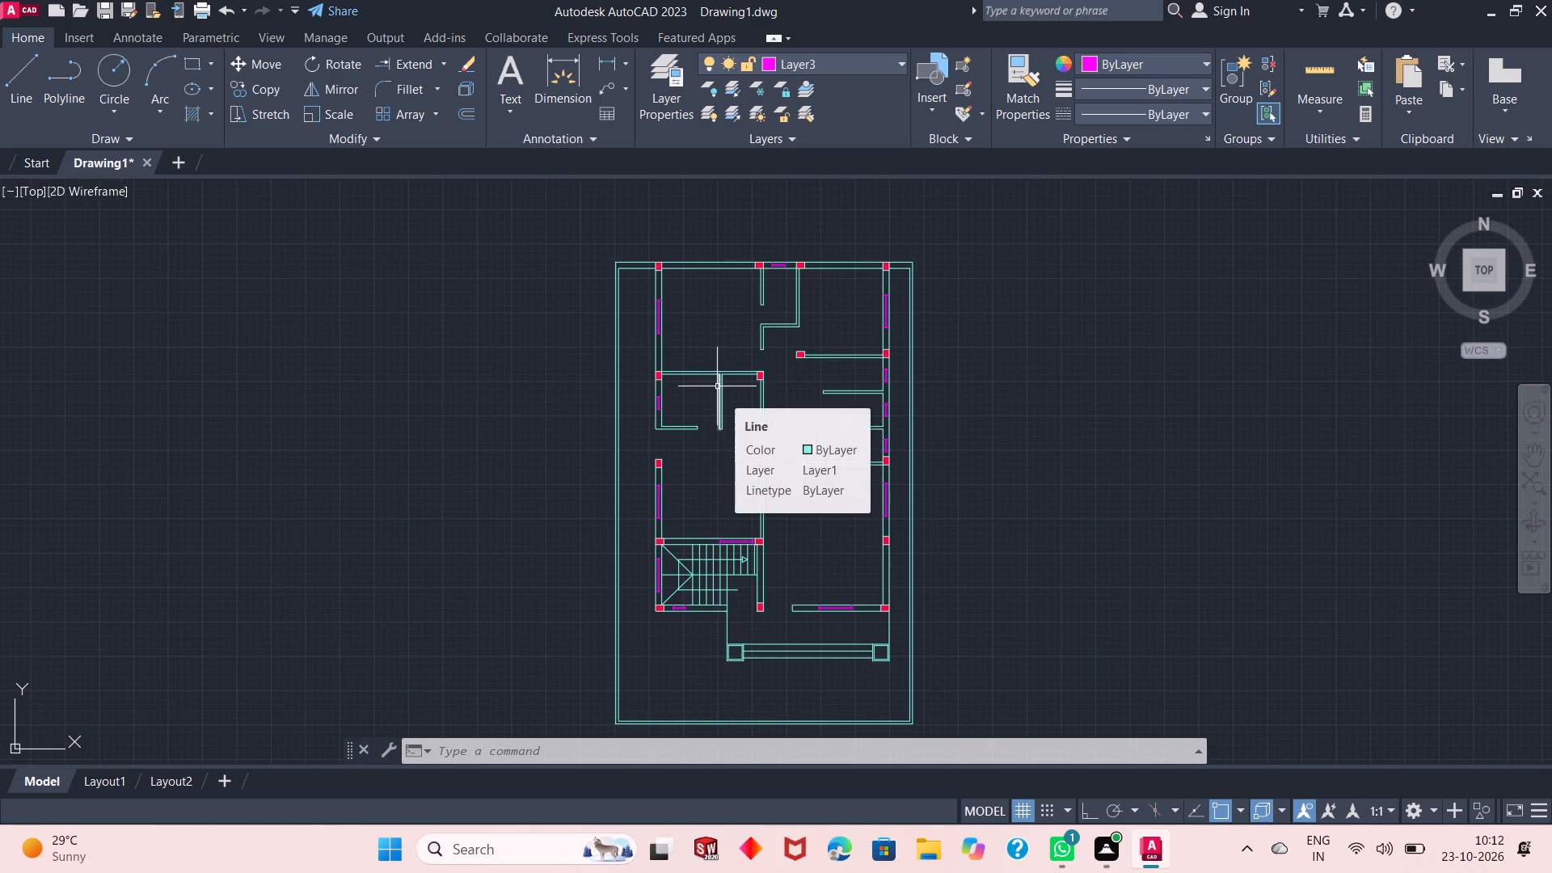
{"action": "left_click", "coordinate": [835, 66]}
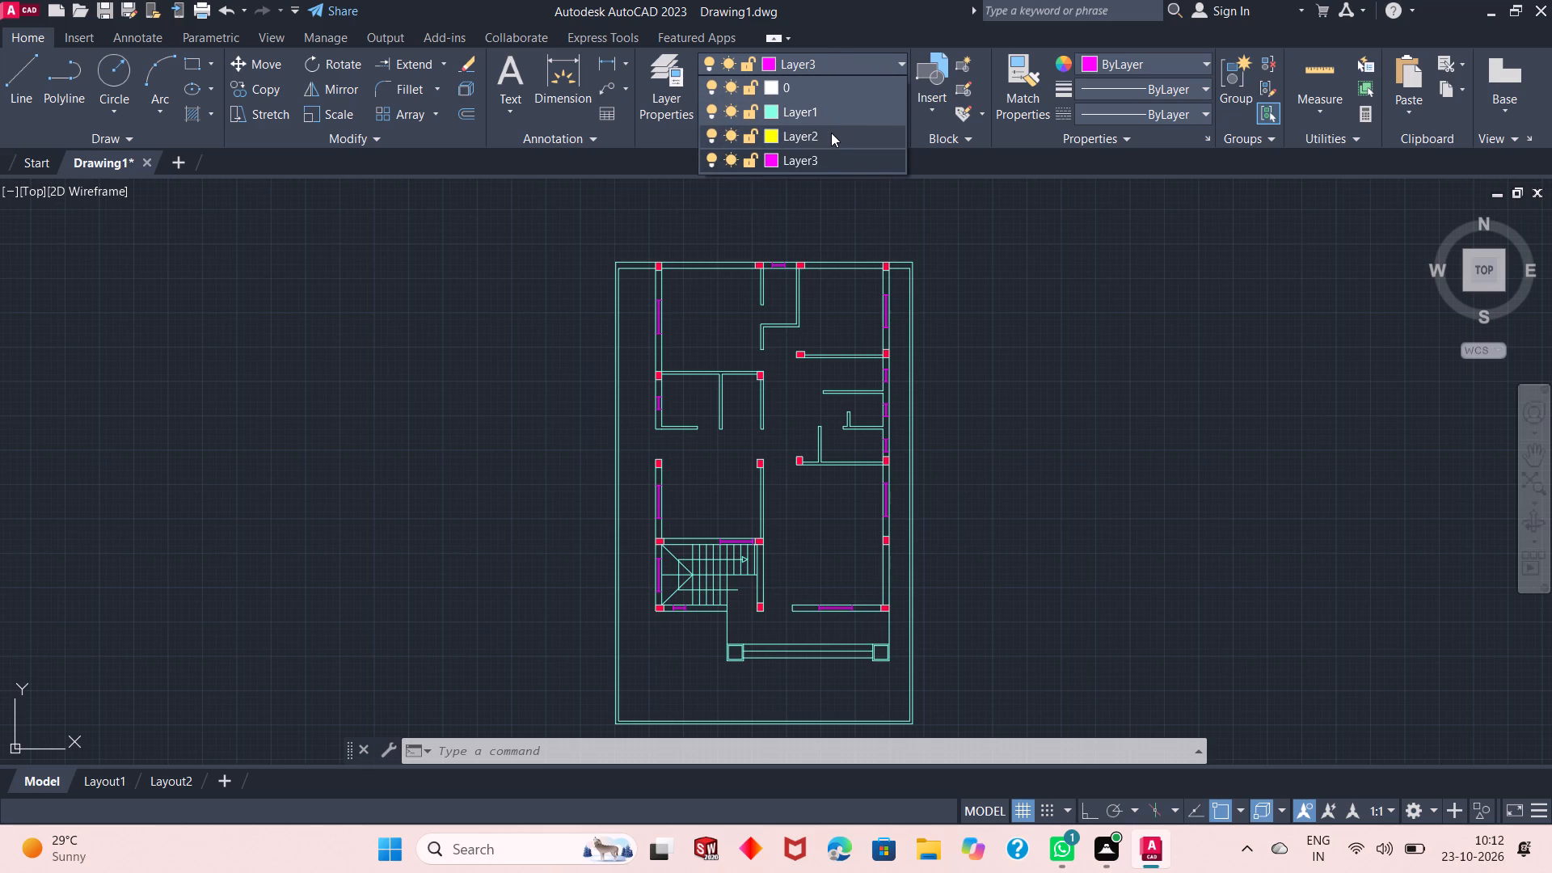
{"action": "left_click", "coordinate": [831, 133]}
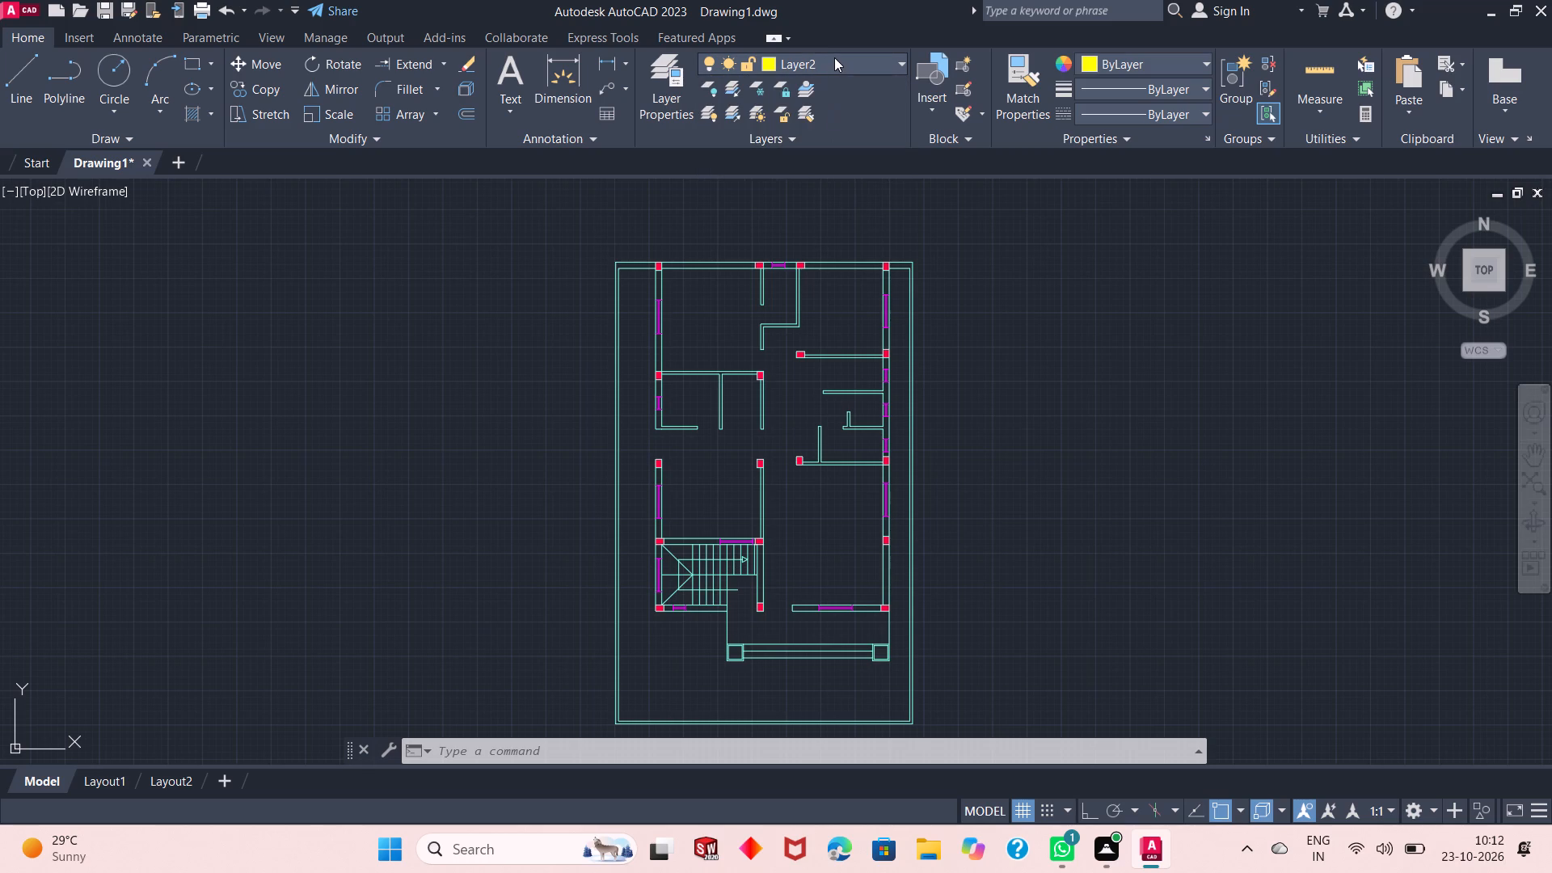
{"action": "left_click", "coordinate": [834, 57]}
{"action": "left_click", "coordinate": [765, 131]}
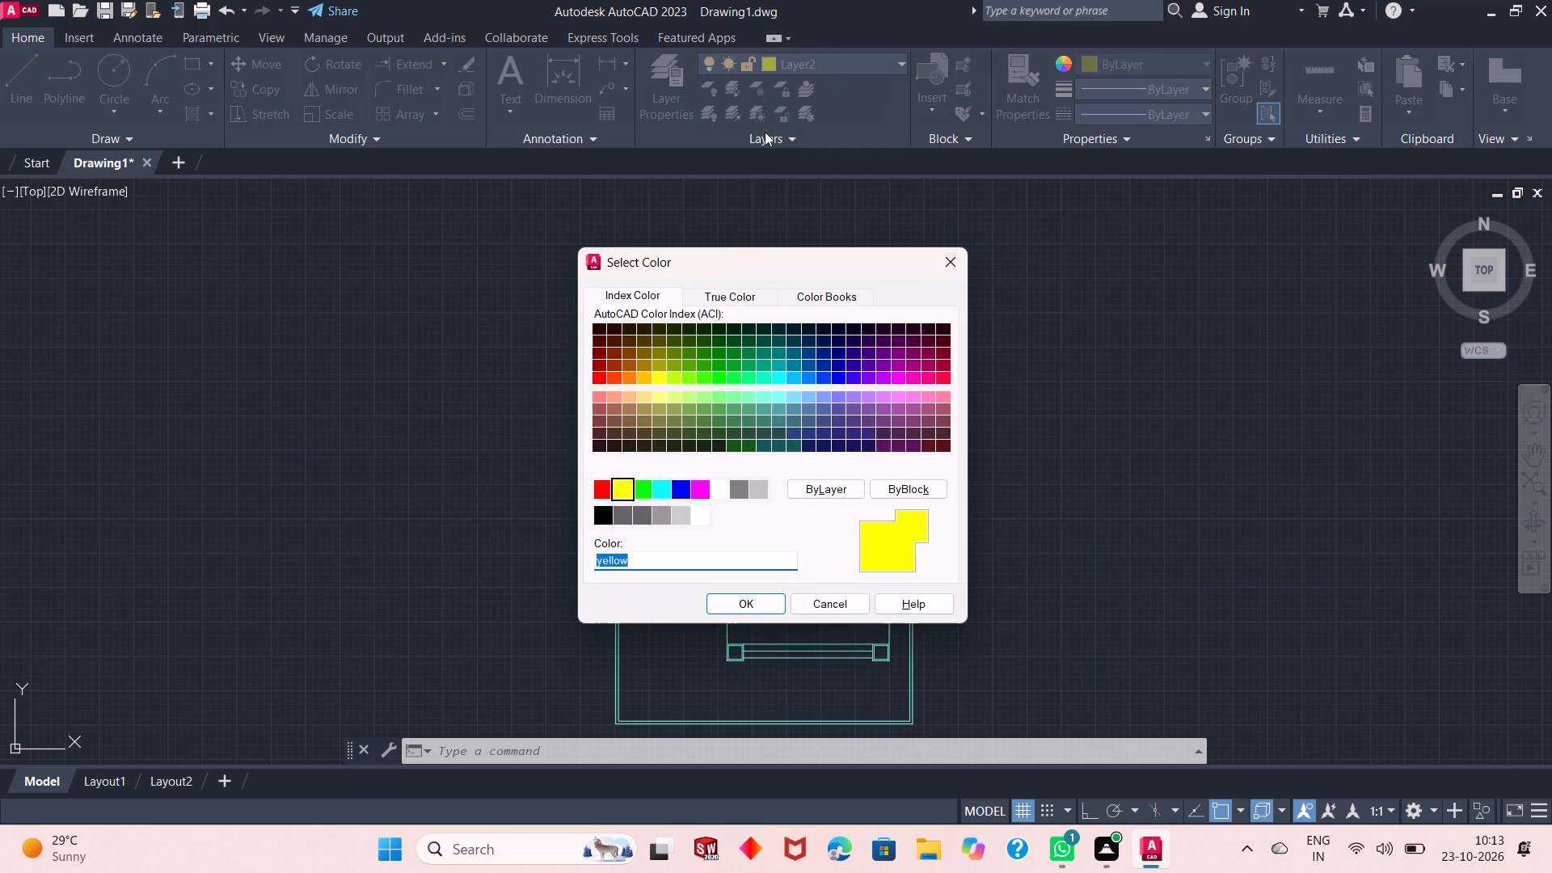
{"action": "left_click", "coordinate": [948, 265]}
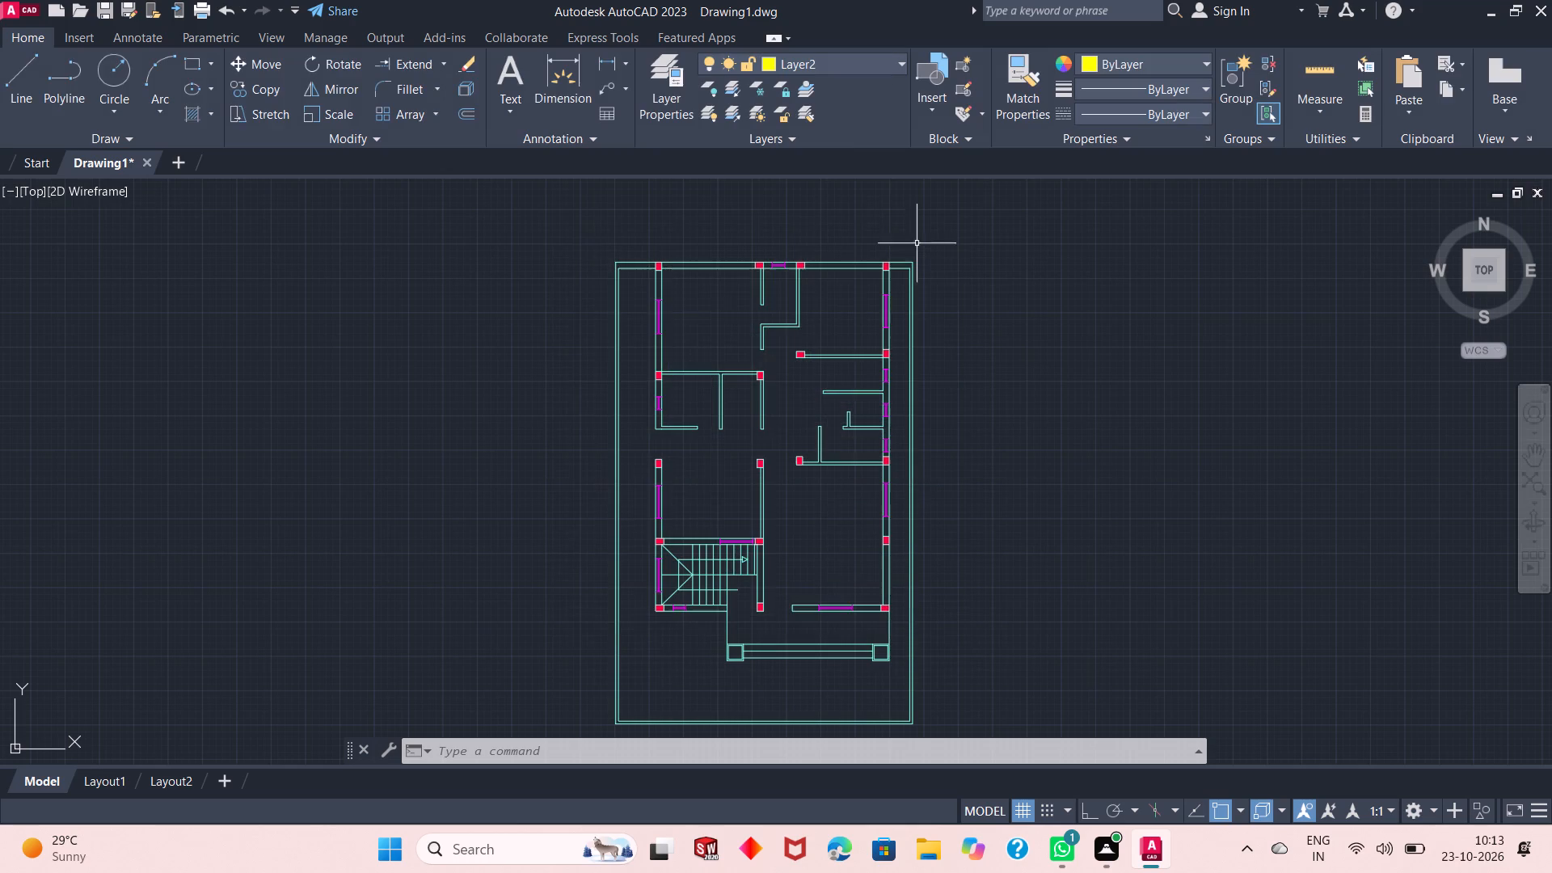
Make Layer1 the current layer.
{"action": "scroll", "coordinate": [728, 476], "scroll_direction": "up", "scroll_amount": 1}
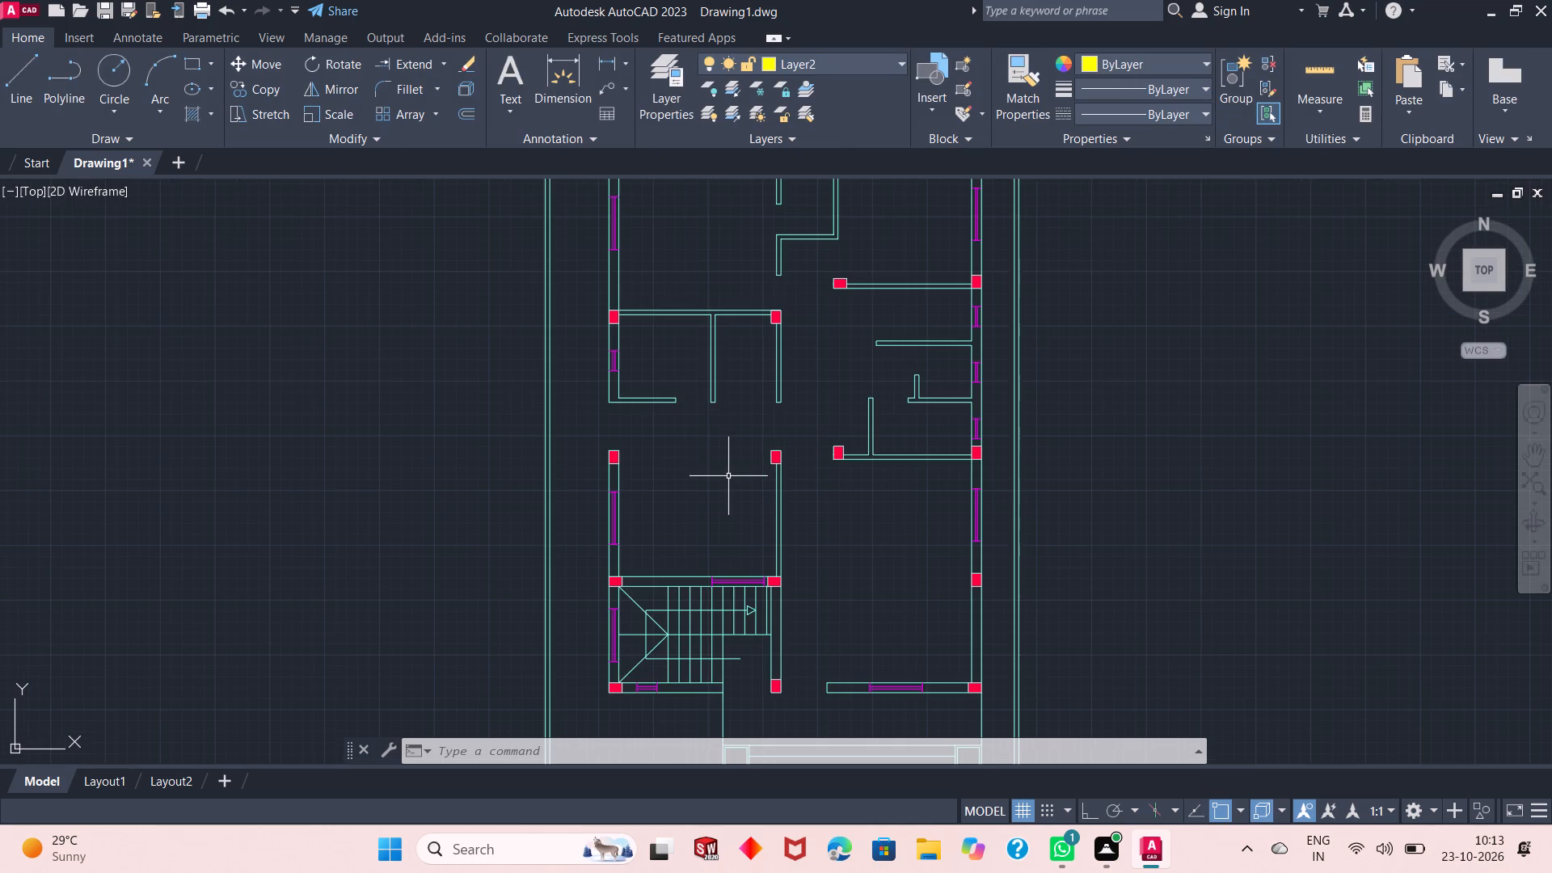
{"action": "scroll", "coordinate": [727, 465], "scroll_direction": "down", "scroll_amount": 2}
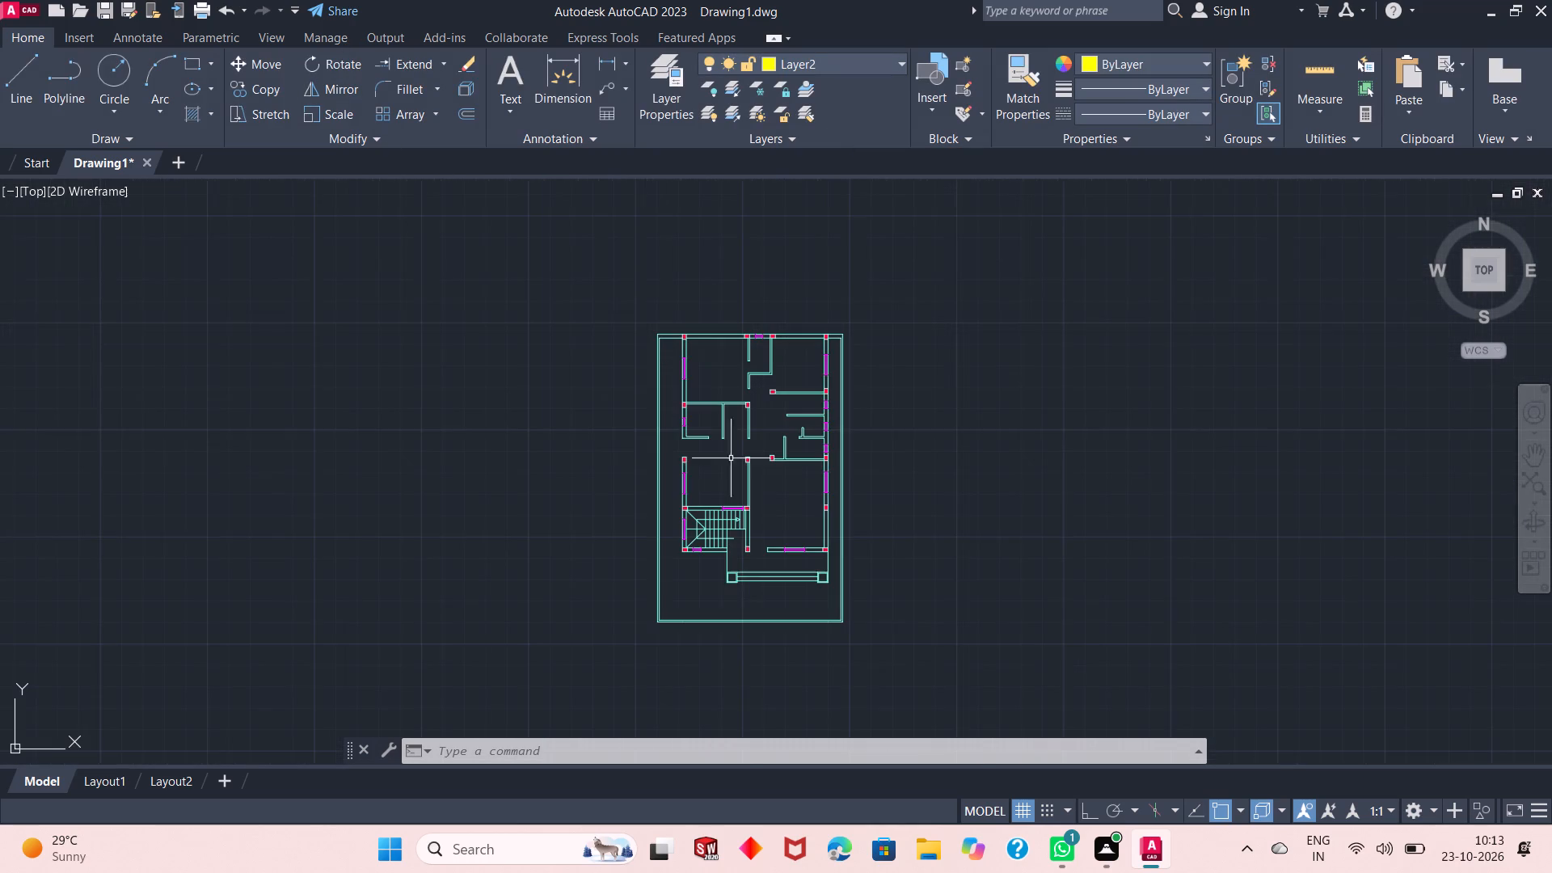
{"action": "scroll", "coordinate": [786, 533], "scroll_direction": "up", "scroll_amount": 1}
{"action": "scroll", "coordinate": [786, 533], "scroll_direction": "down", "scroll_amount": 1}
{"action": "scroll", "coordinate": [768, 437], "scroll_direction": "up", "scroll_amount": 1}
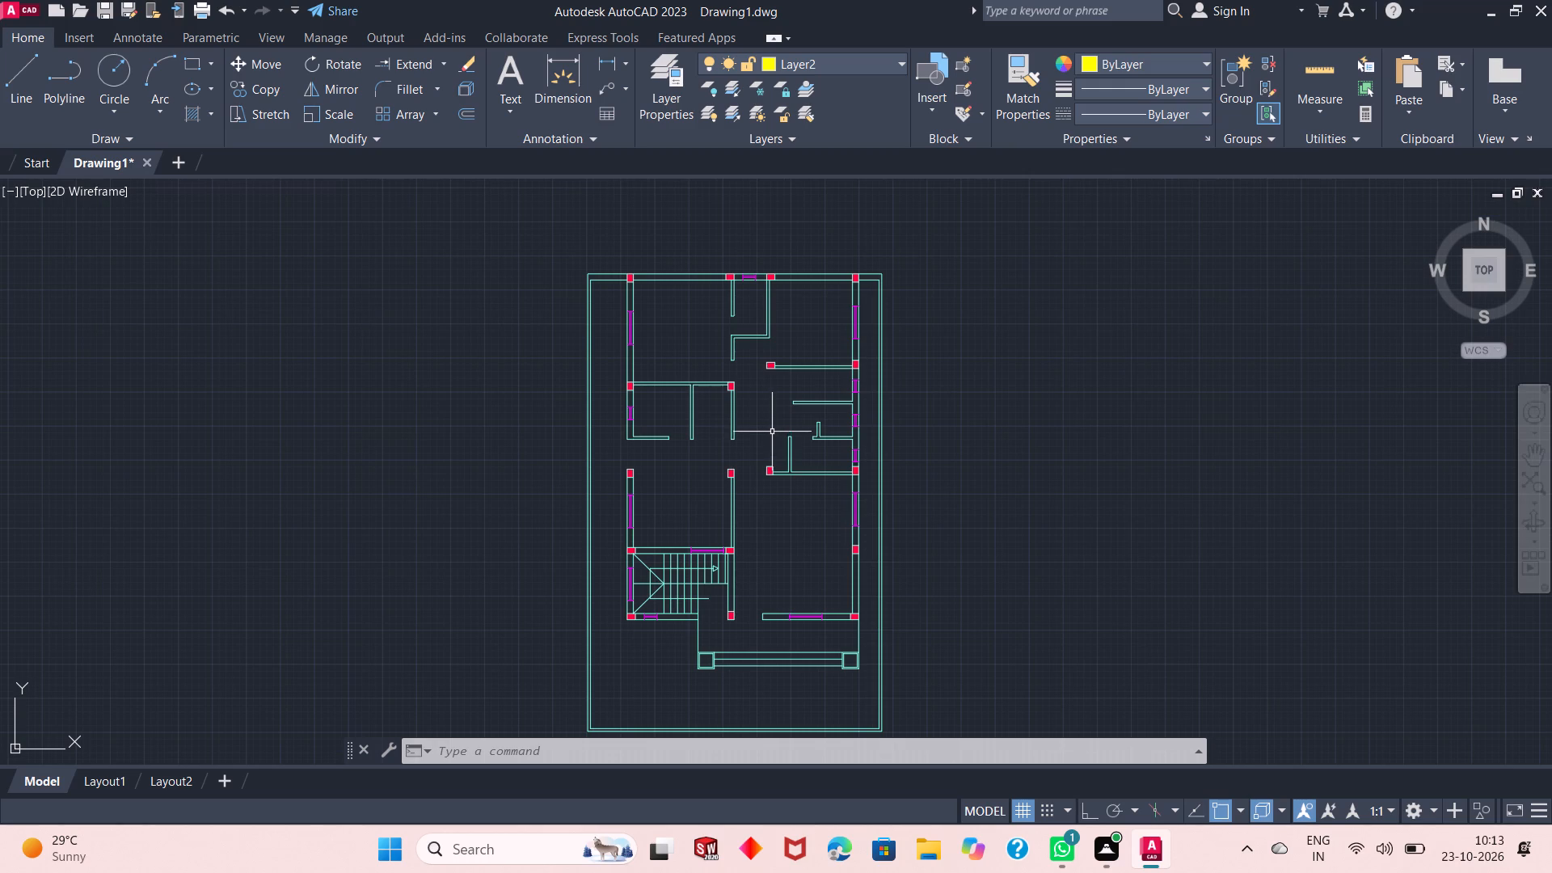
{"action": "scroll", "coordinate": [755, 417], "scroll_direction": "down", "scroll_amount": 1}
{"action": "scroll", "coordinate": [785, 601], "scroll_direction": "up", "scroll_amount": 1}
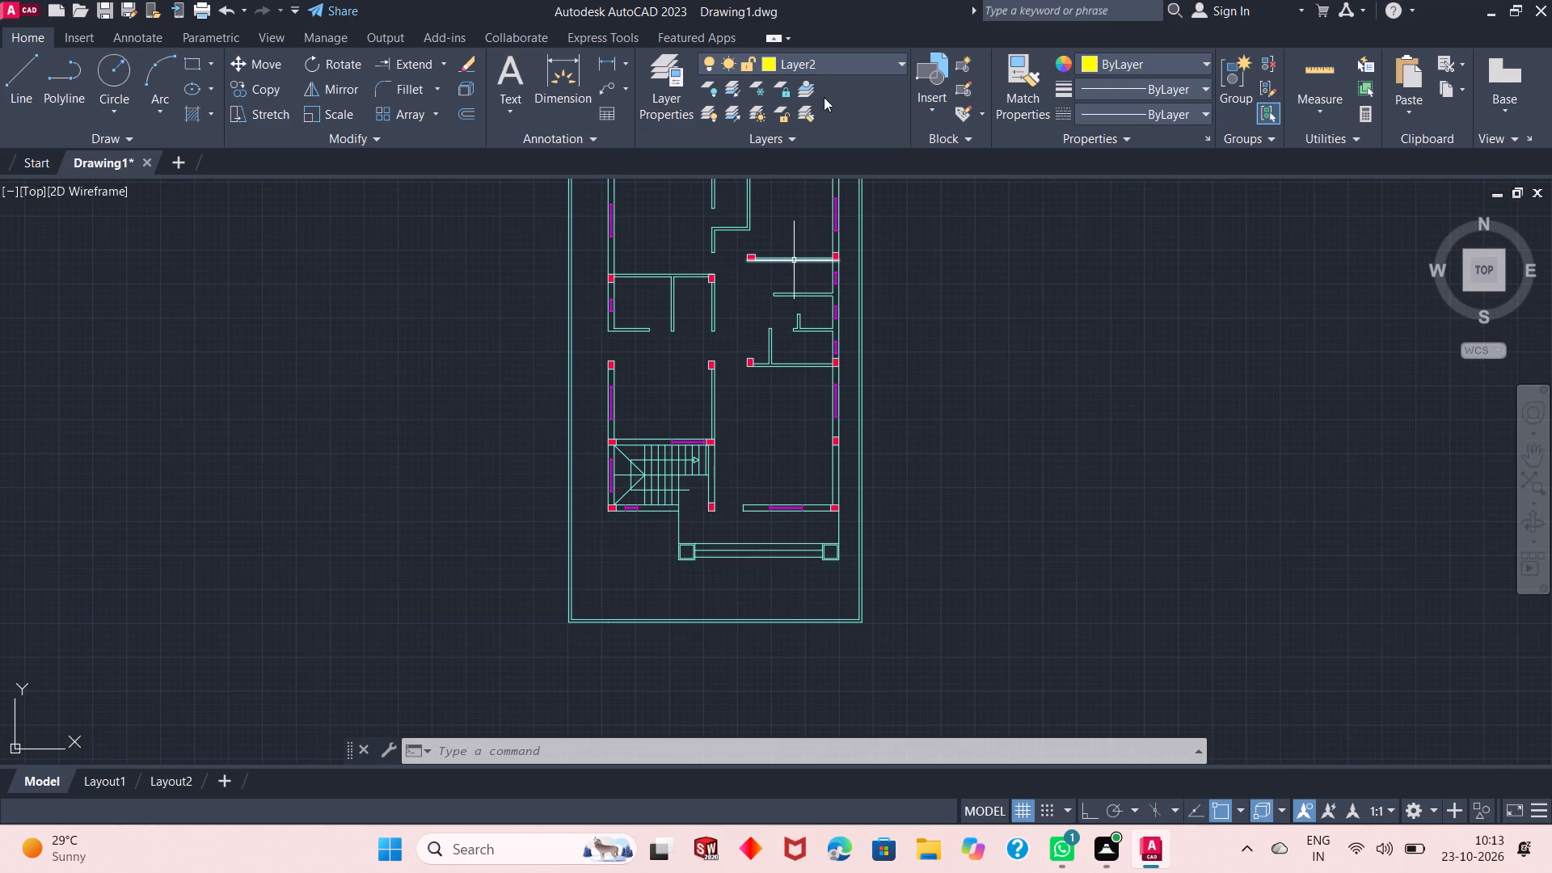
{"action": "left_click", "coordinate": [865, 68]}
{"action": "left_click", "coordinate": [847, 108]}
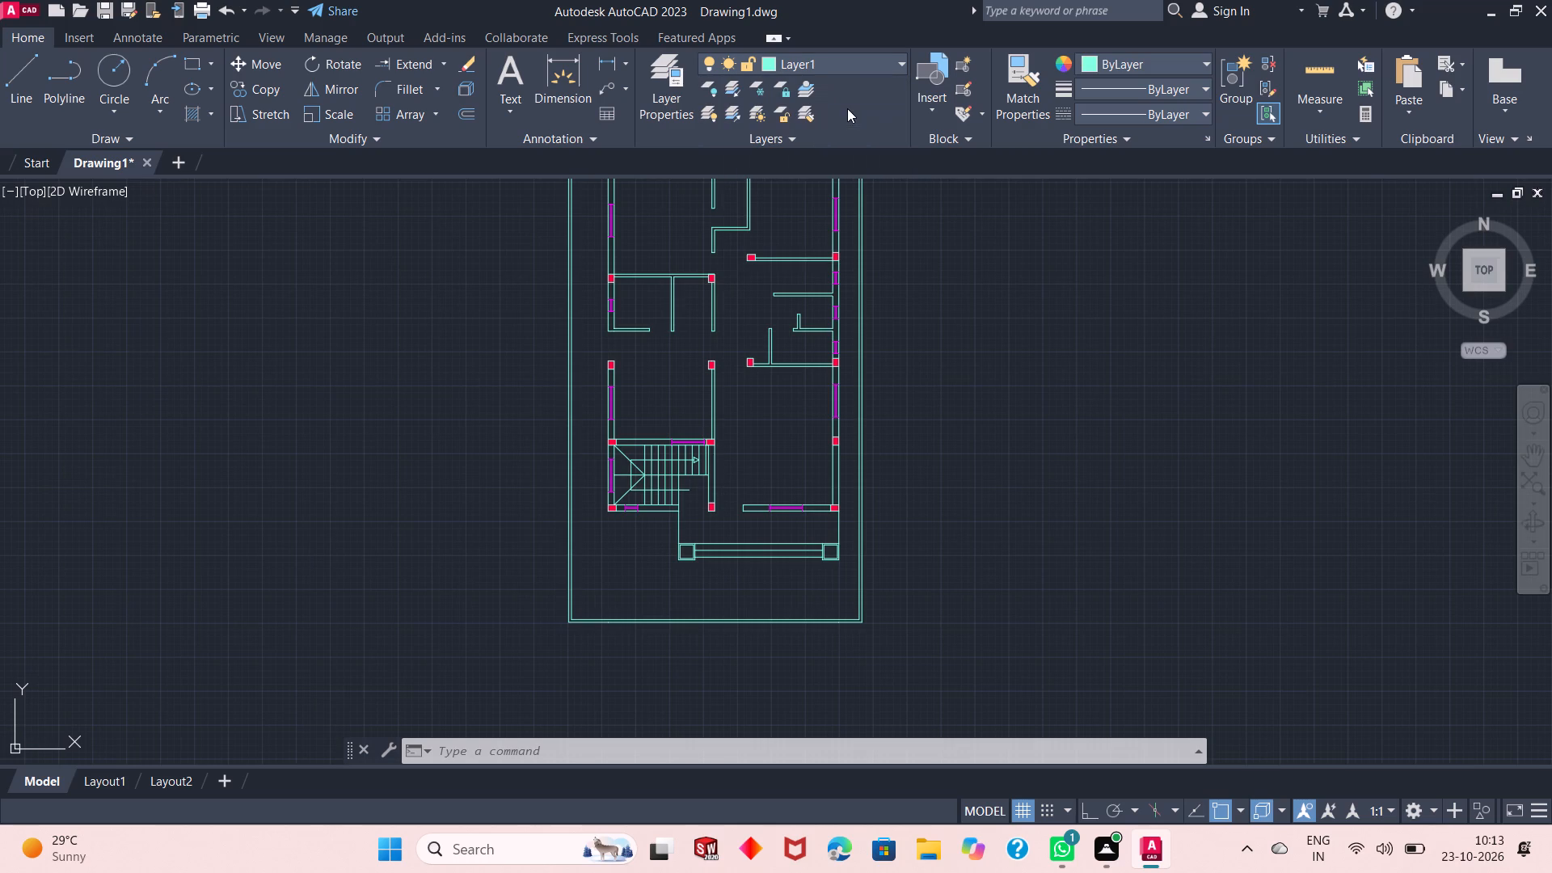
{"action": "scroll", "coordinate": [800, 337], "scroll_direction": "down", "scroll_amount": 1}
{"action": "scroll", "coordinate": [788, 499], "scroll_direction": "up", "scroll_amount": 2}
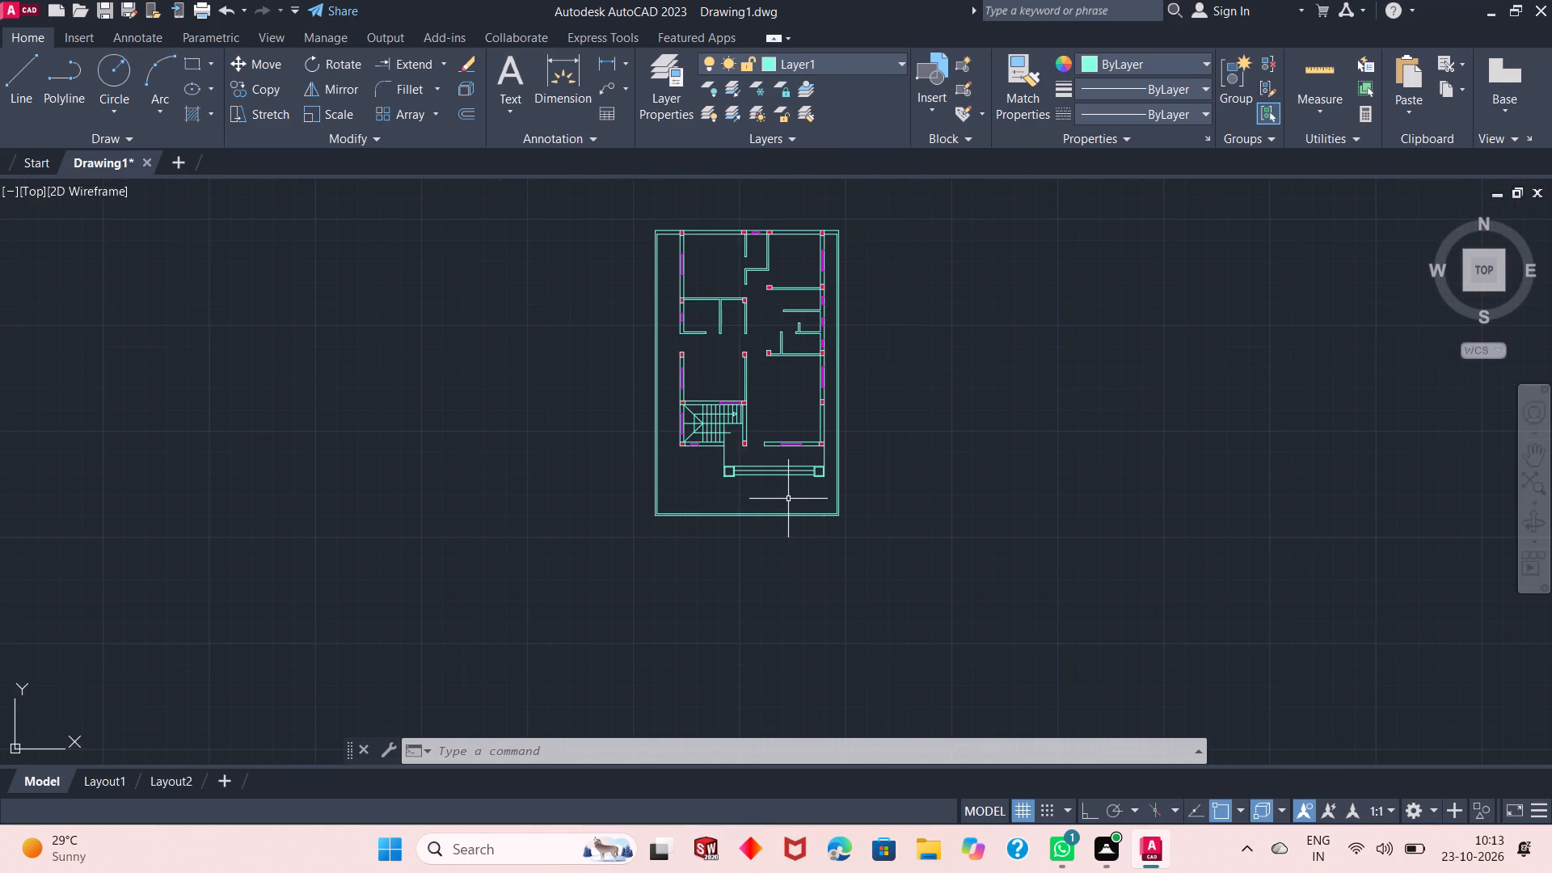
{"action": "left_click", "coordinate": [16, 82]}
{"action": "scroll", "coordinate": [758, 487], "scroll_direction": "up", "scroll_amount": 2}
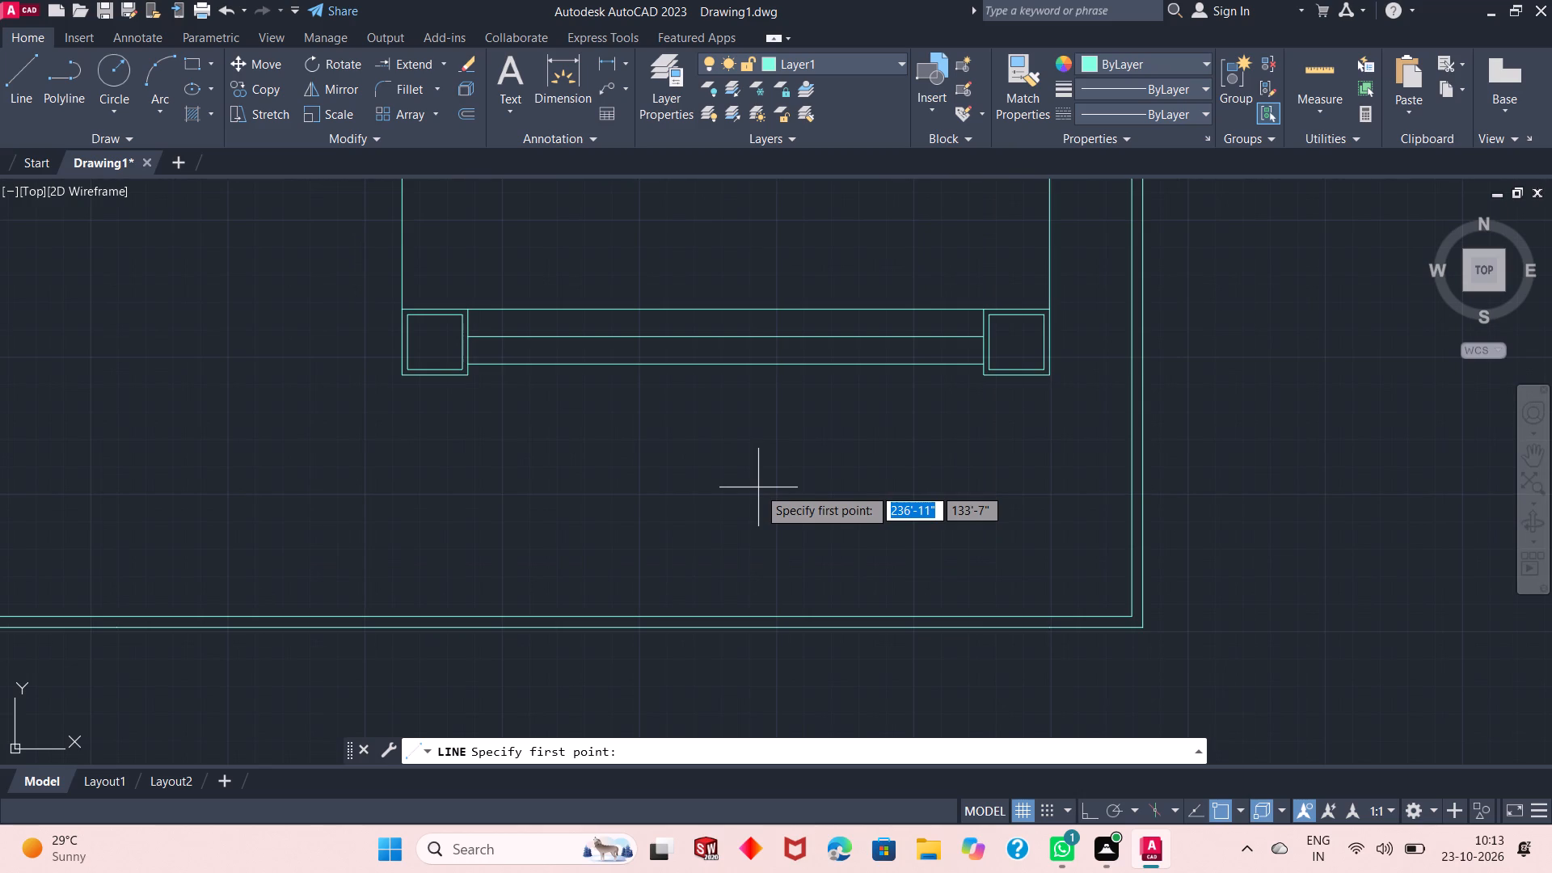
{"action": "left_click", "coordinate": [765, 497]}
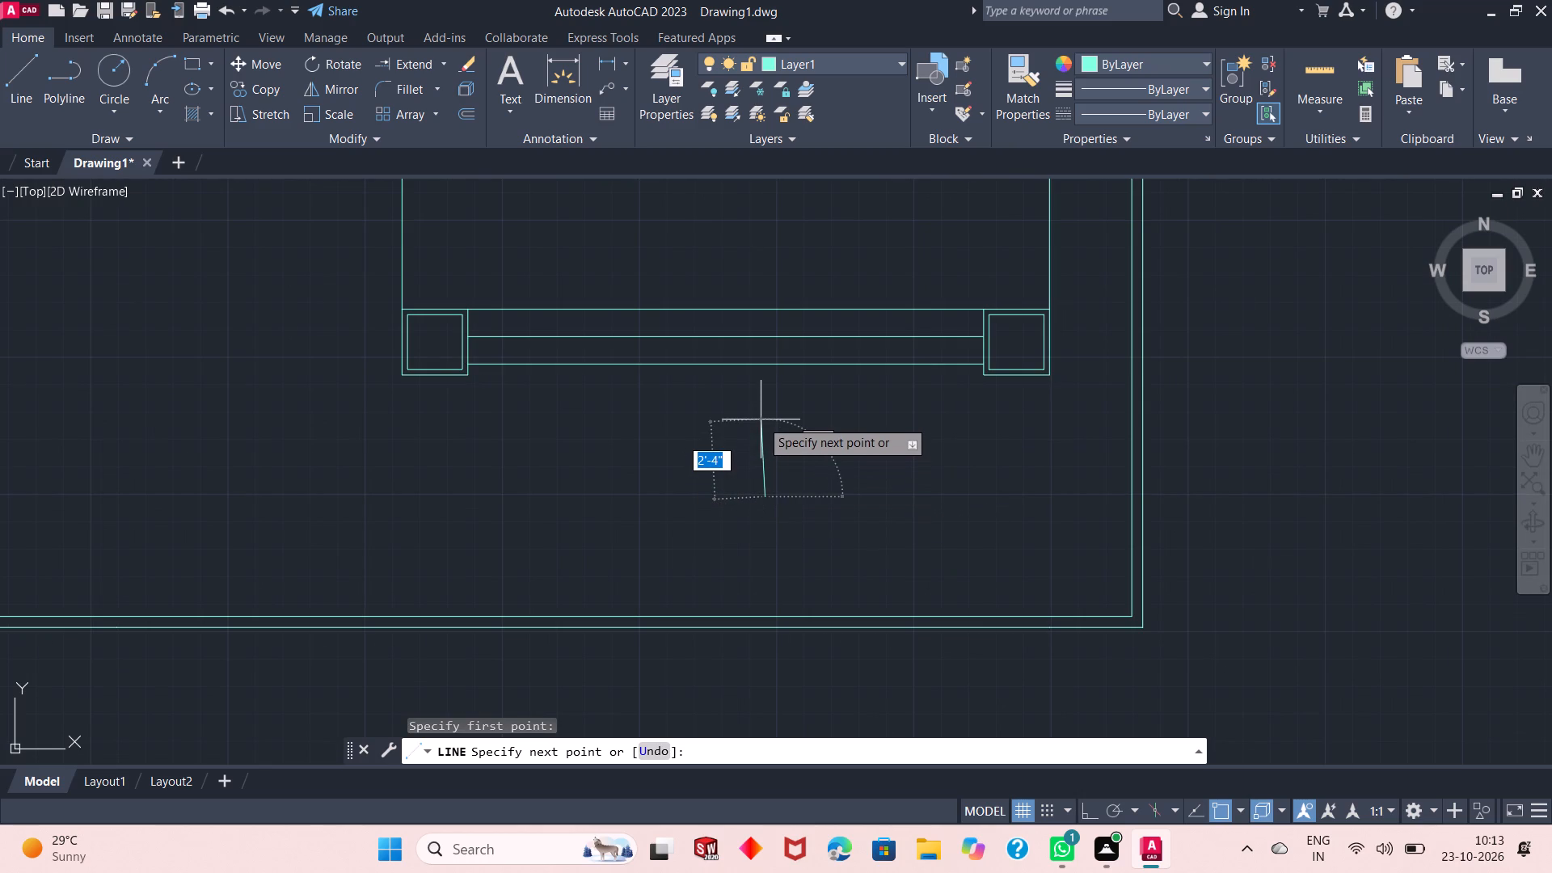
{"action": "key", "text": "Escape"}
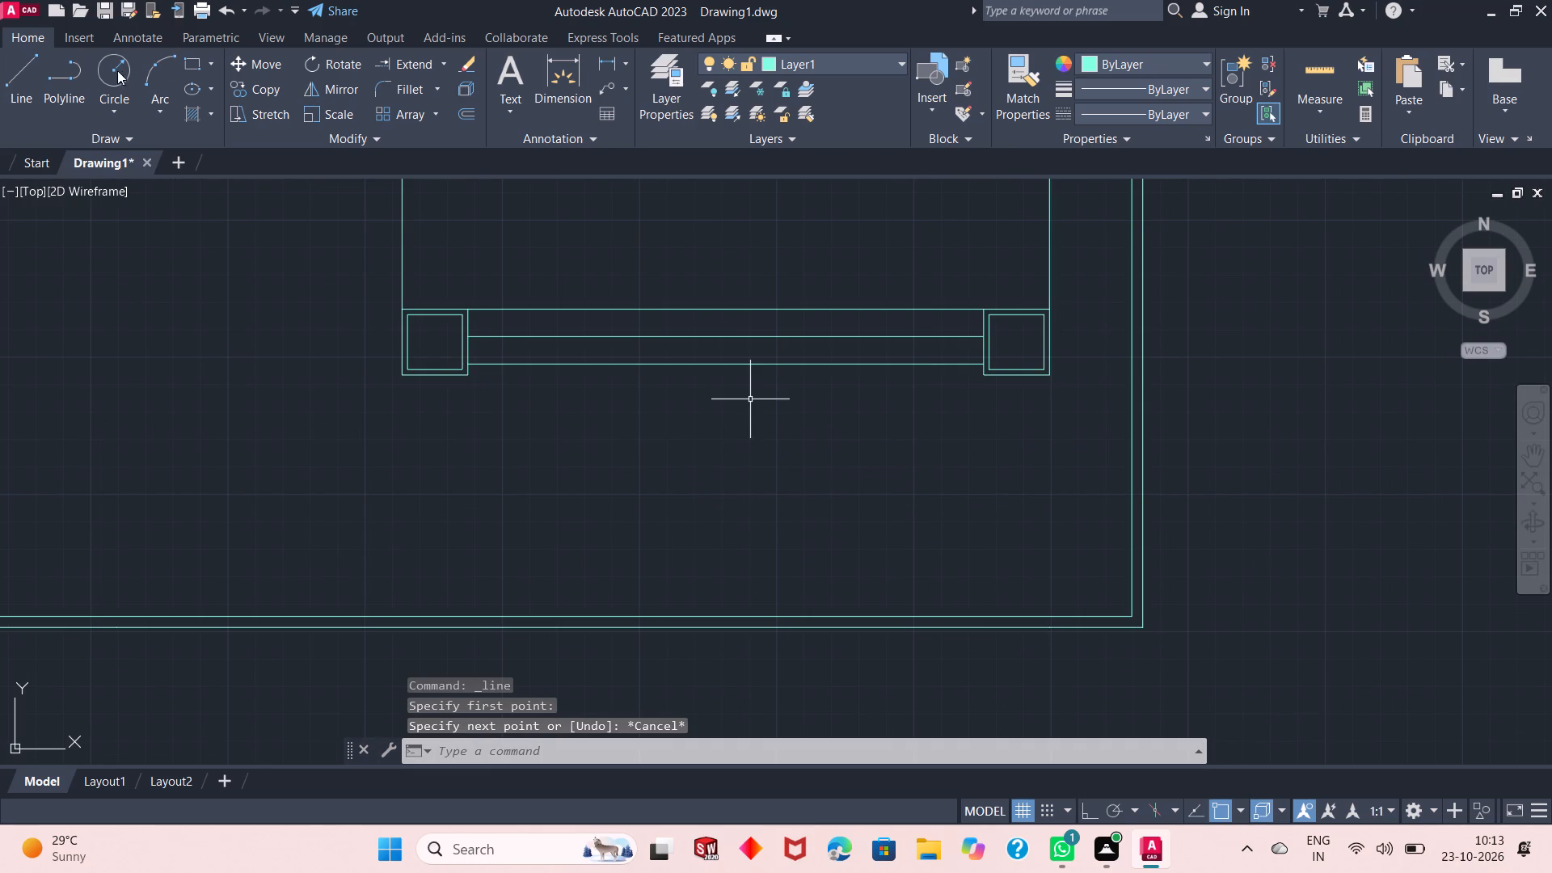
Draw a vertical line about 2'-5" long with ortho on, in the open area south of the front porch edge.
{"action": "left_click", "coordinate": [32, 79]}
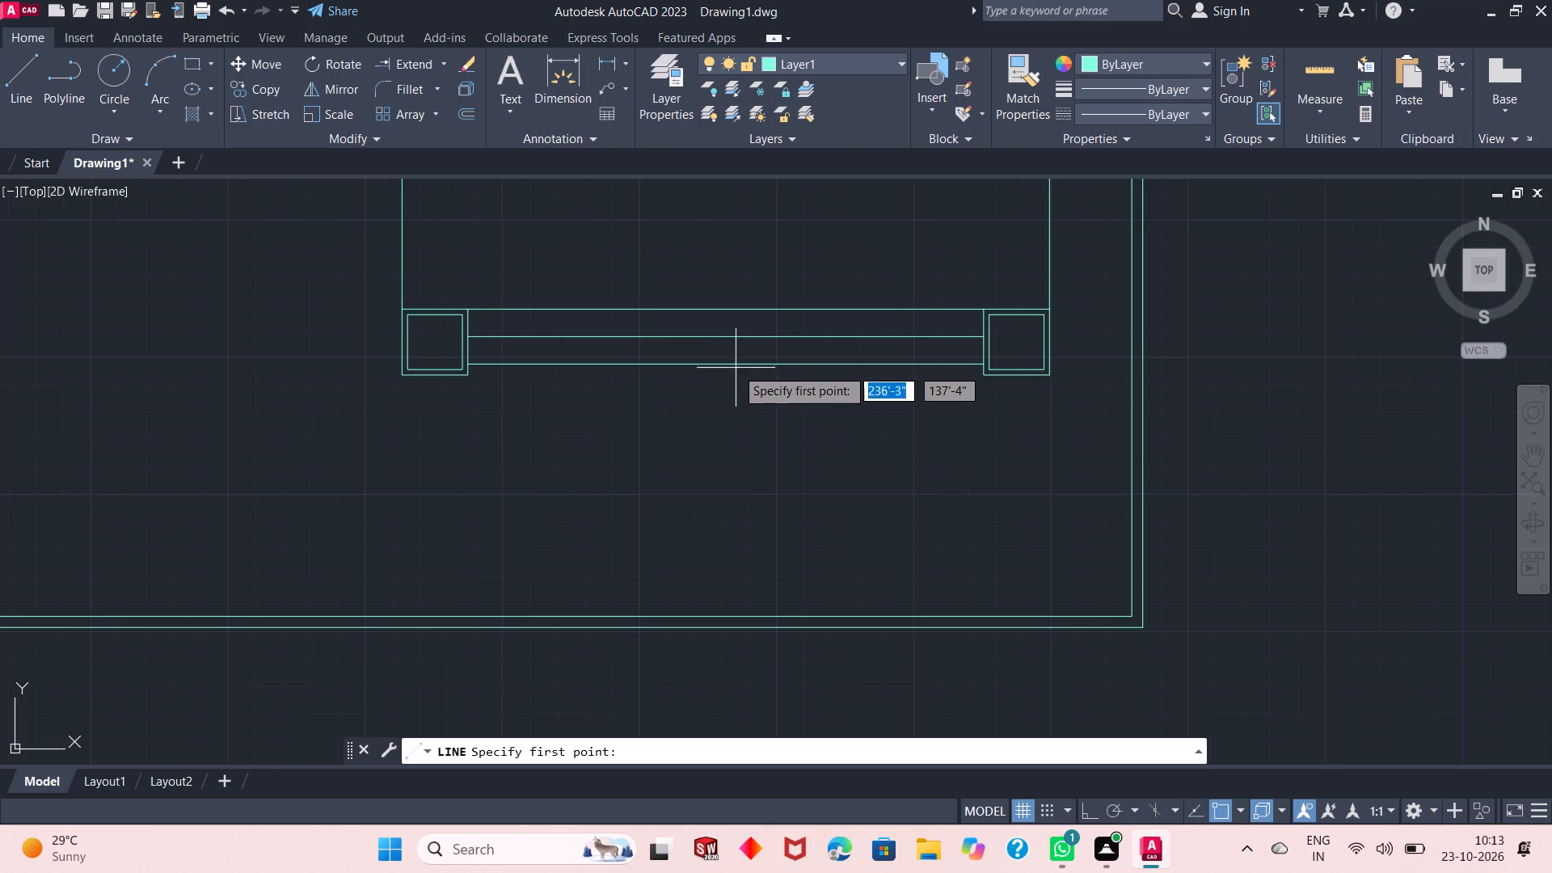
{"action": "left_click", "coordinate": [729, 414]}
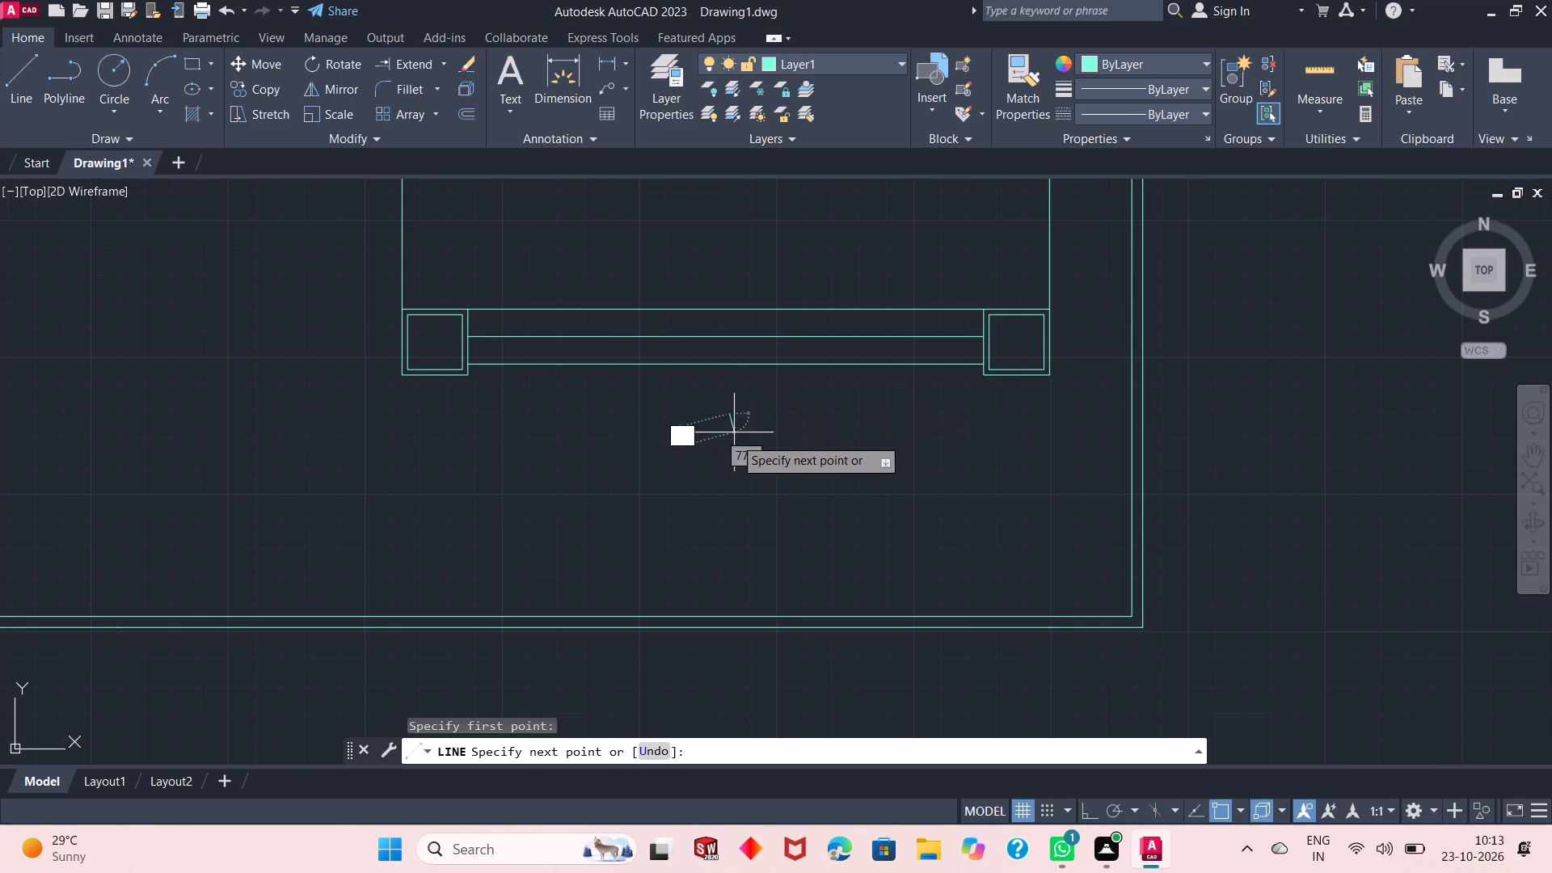
{"action": "key", "text": "F8"}
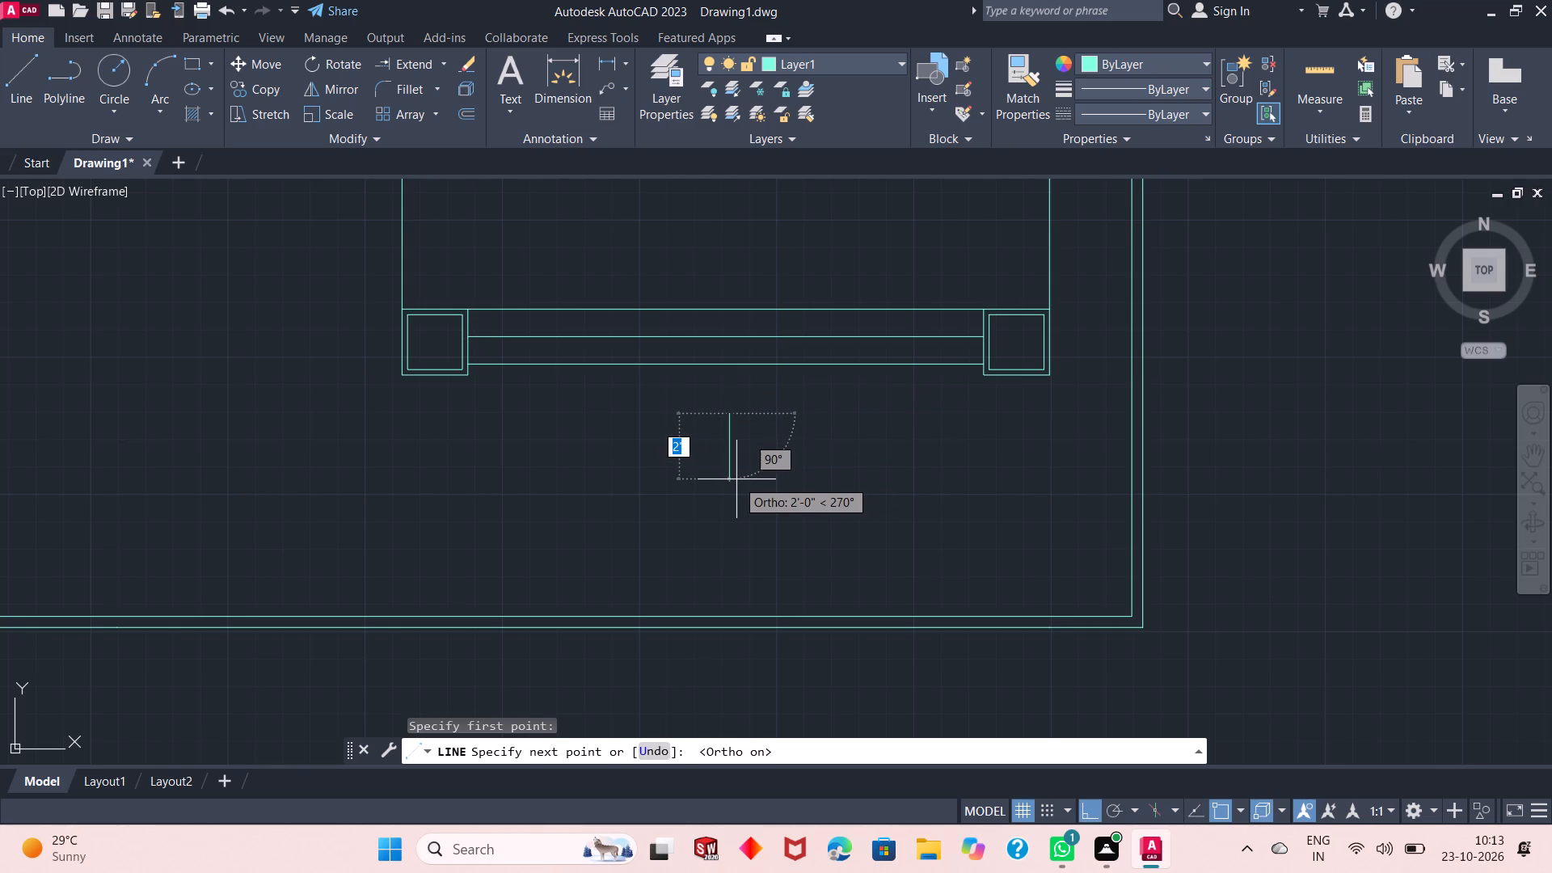
{"action": "left_click", "coordinate": [736, 494]}
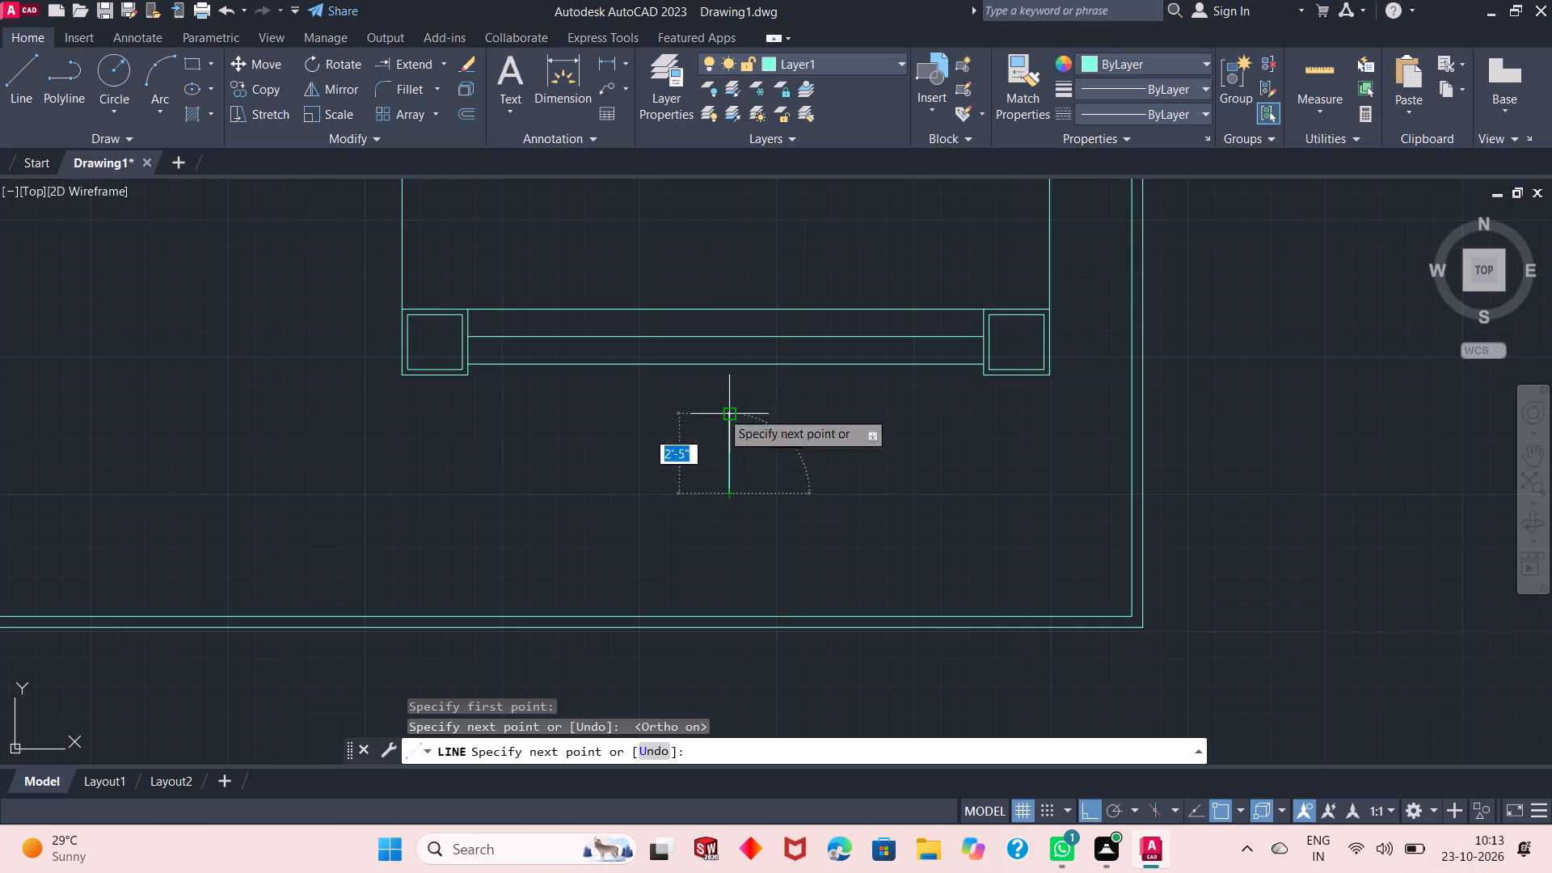
{"action": "right_click", "coordinate": [548, 386]}
{"action": "left_click", "coordinate": [595, 407]}
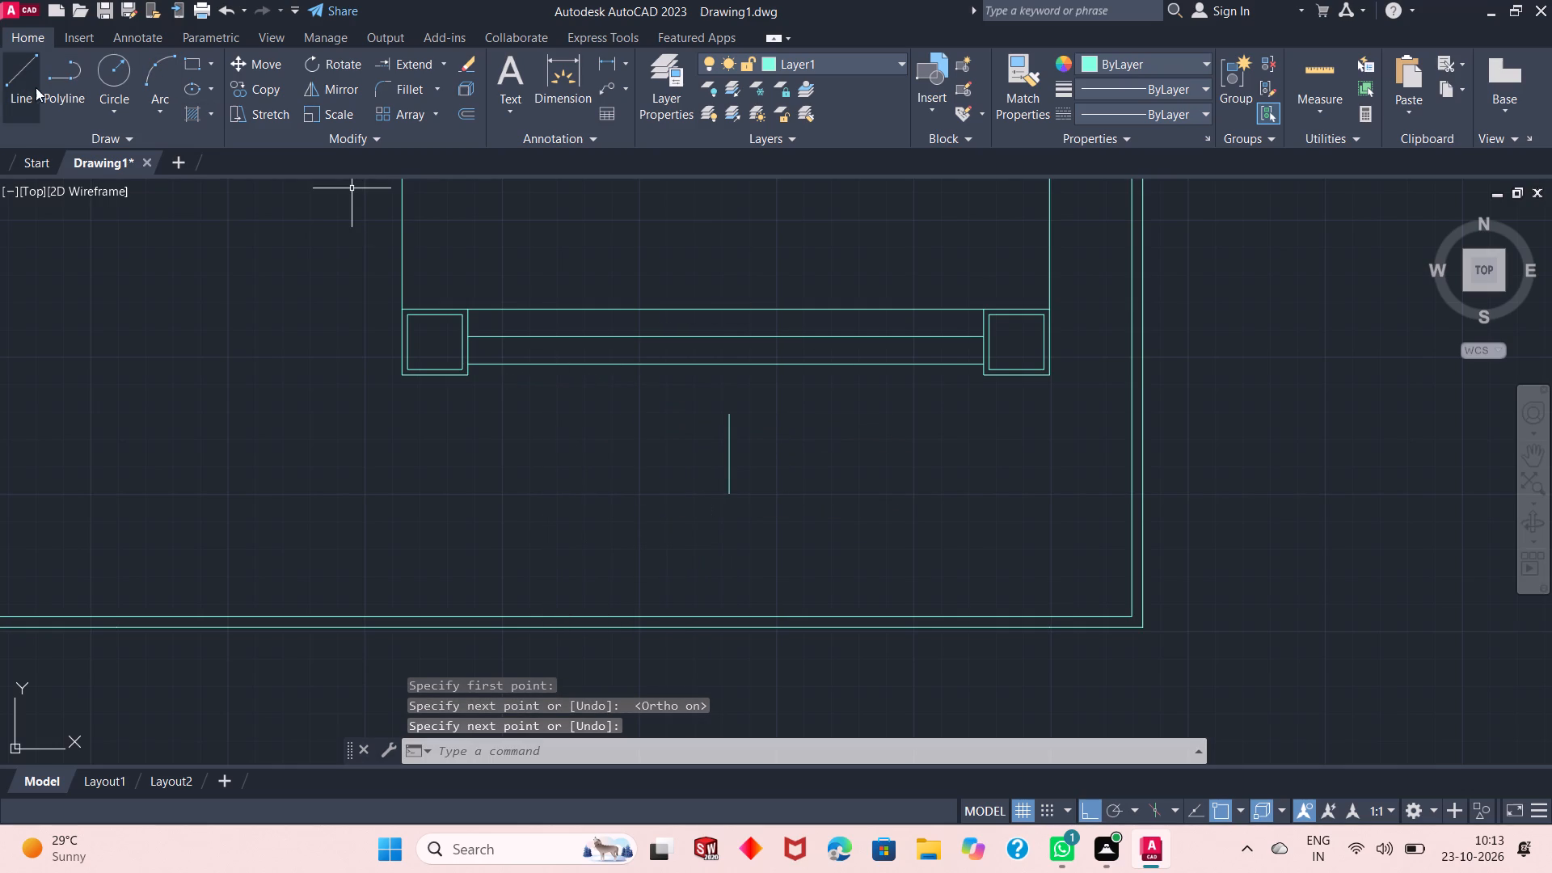
With ortho off, draw a 10" line at 130° from the vertical line's top end, sloping down to the west.
{"action": "left_click", "coordinate": [20, 94]}
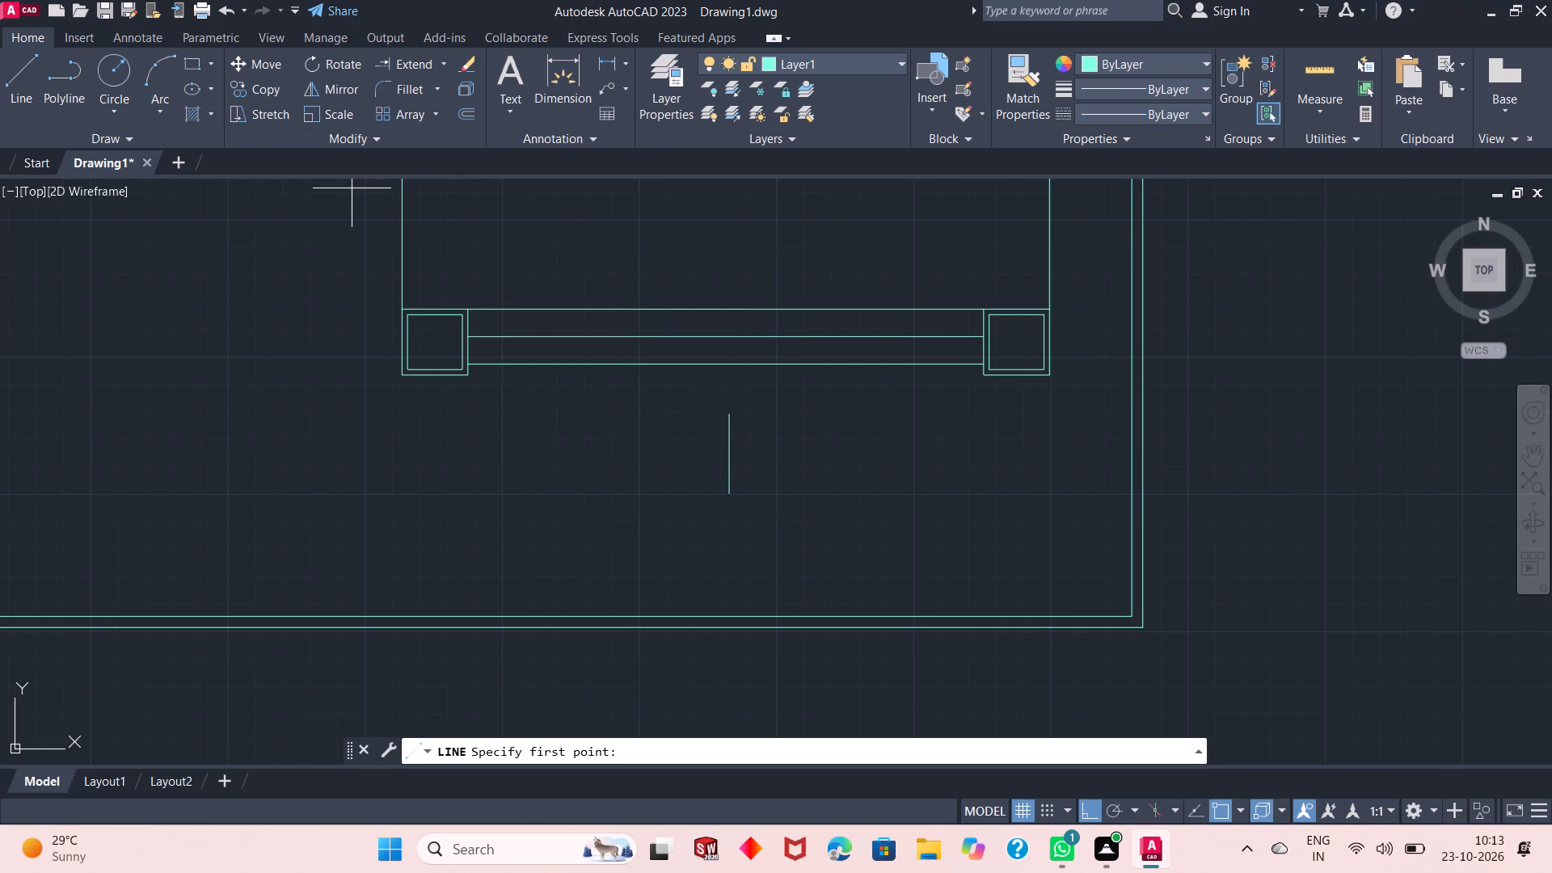
{"action": "left_click", "coordinate": [733, 419]}
{"action": "key", "text": "F8"}
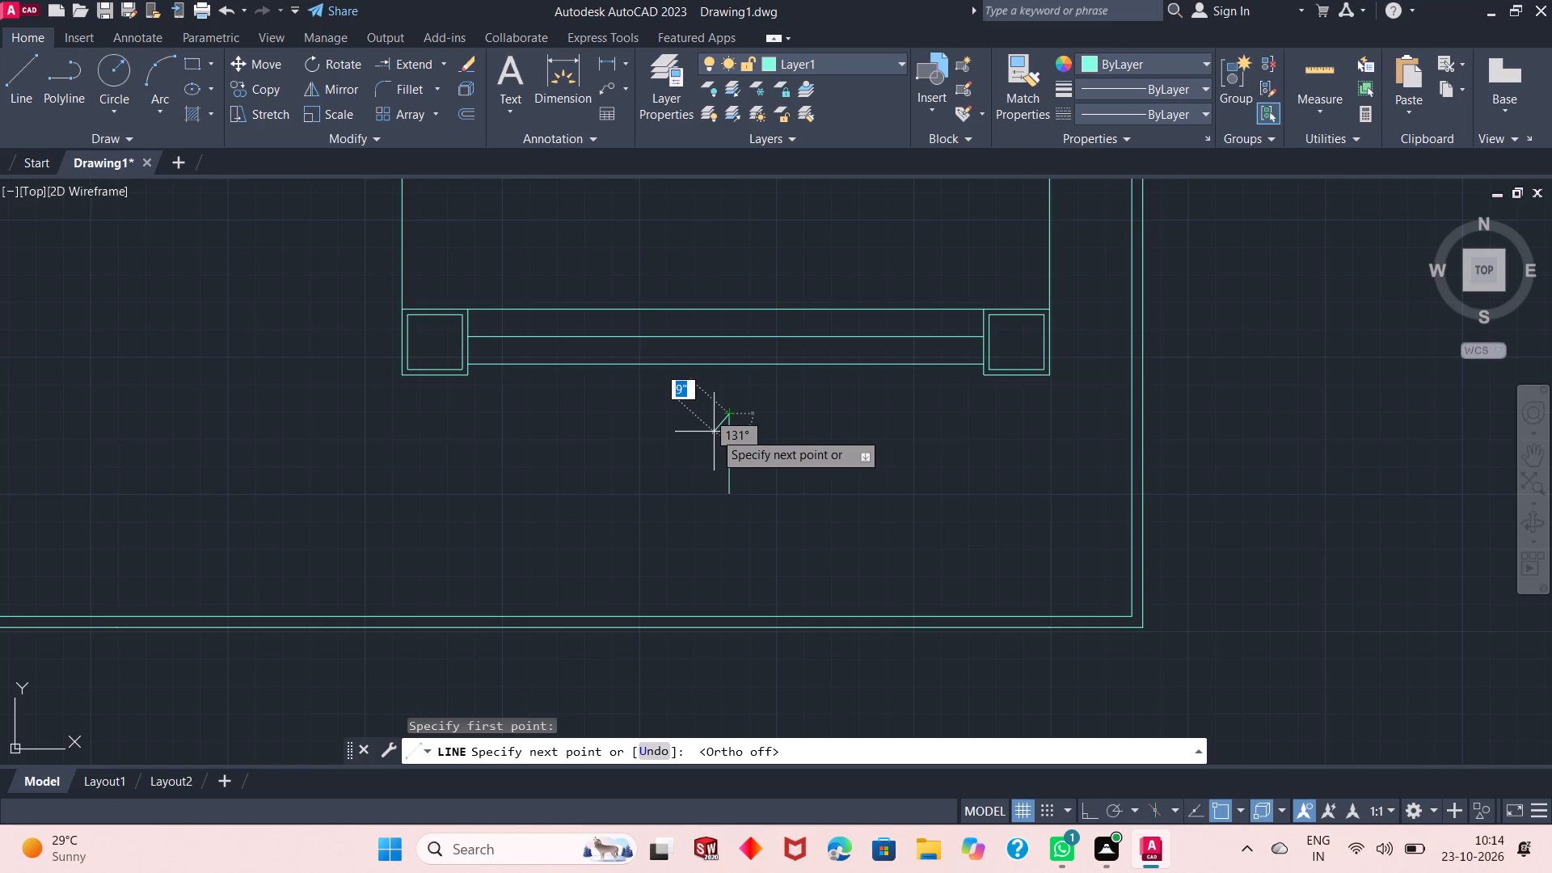
{"action": "type", "text": "10"}
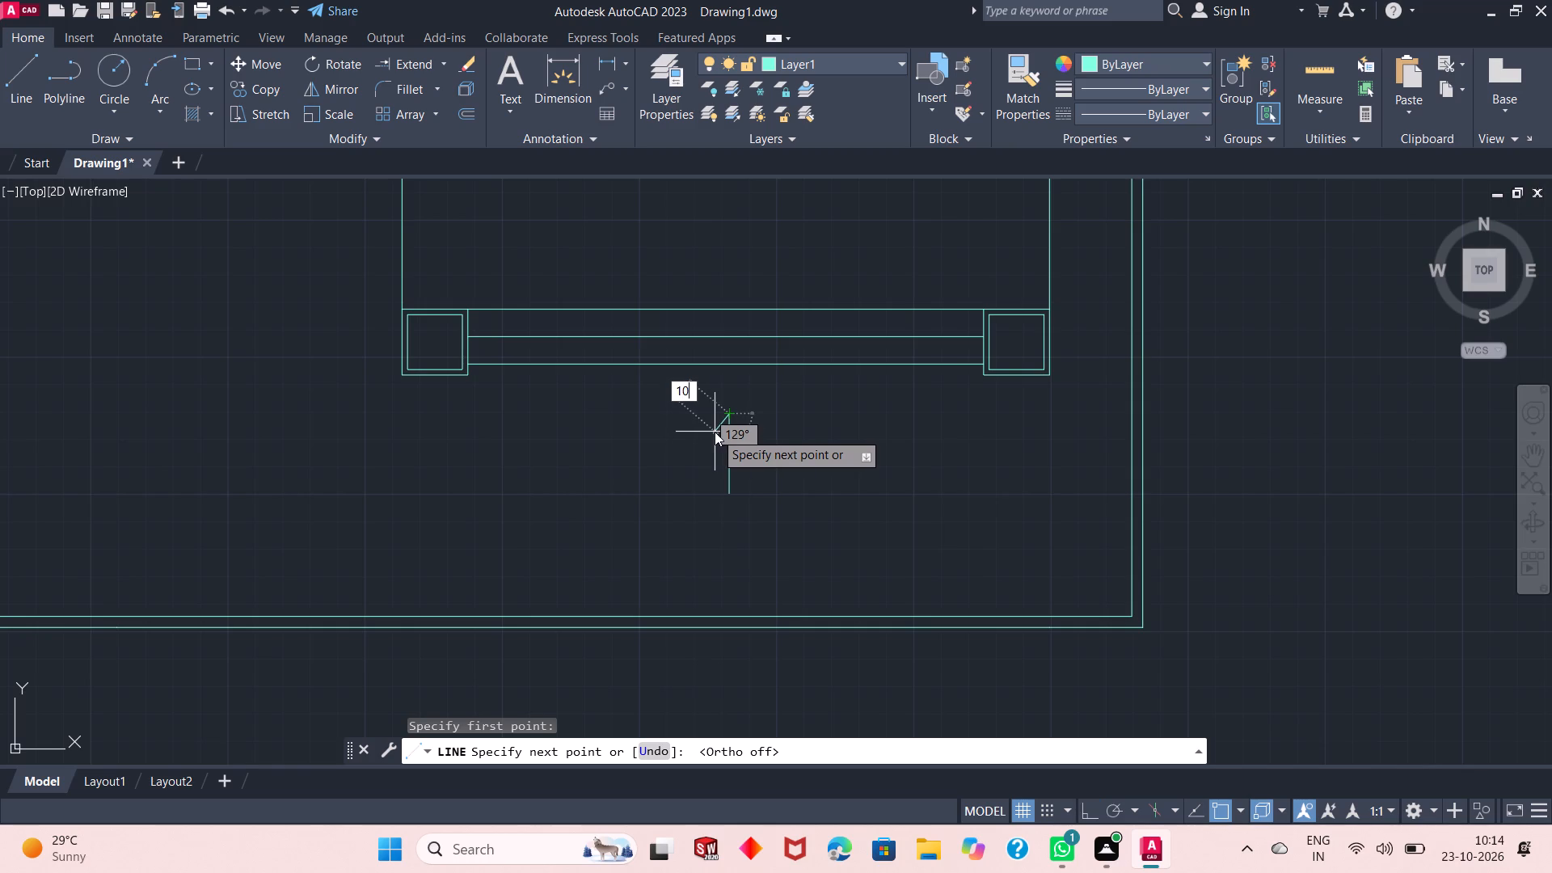
{"action": "key", "text": "shift+quotedbl"}
{"action": "key", "text": "Tab"}
{"action": "type", "text": "130"}
{"action": "key", "text": "Return"}
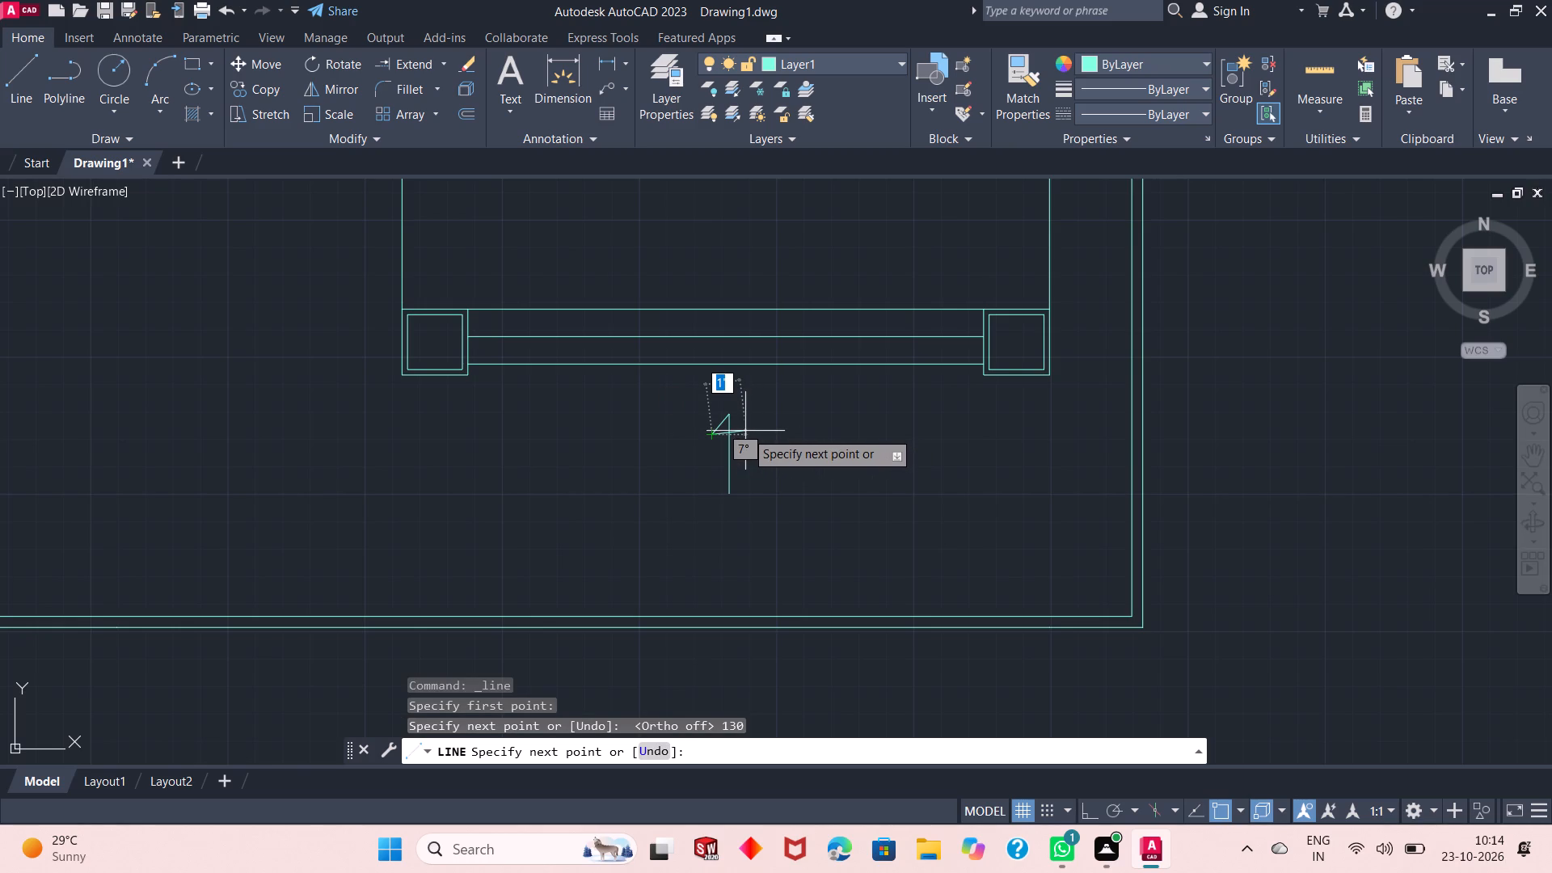
{"action": "key", "text": "Escape"}
Draw a 10" line at 50° sloping down east from the arrow tip, and continue it to the western barb's end, closing the arrowhead.
{"action": "key", "text": "space"}
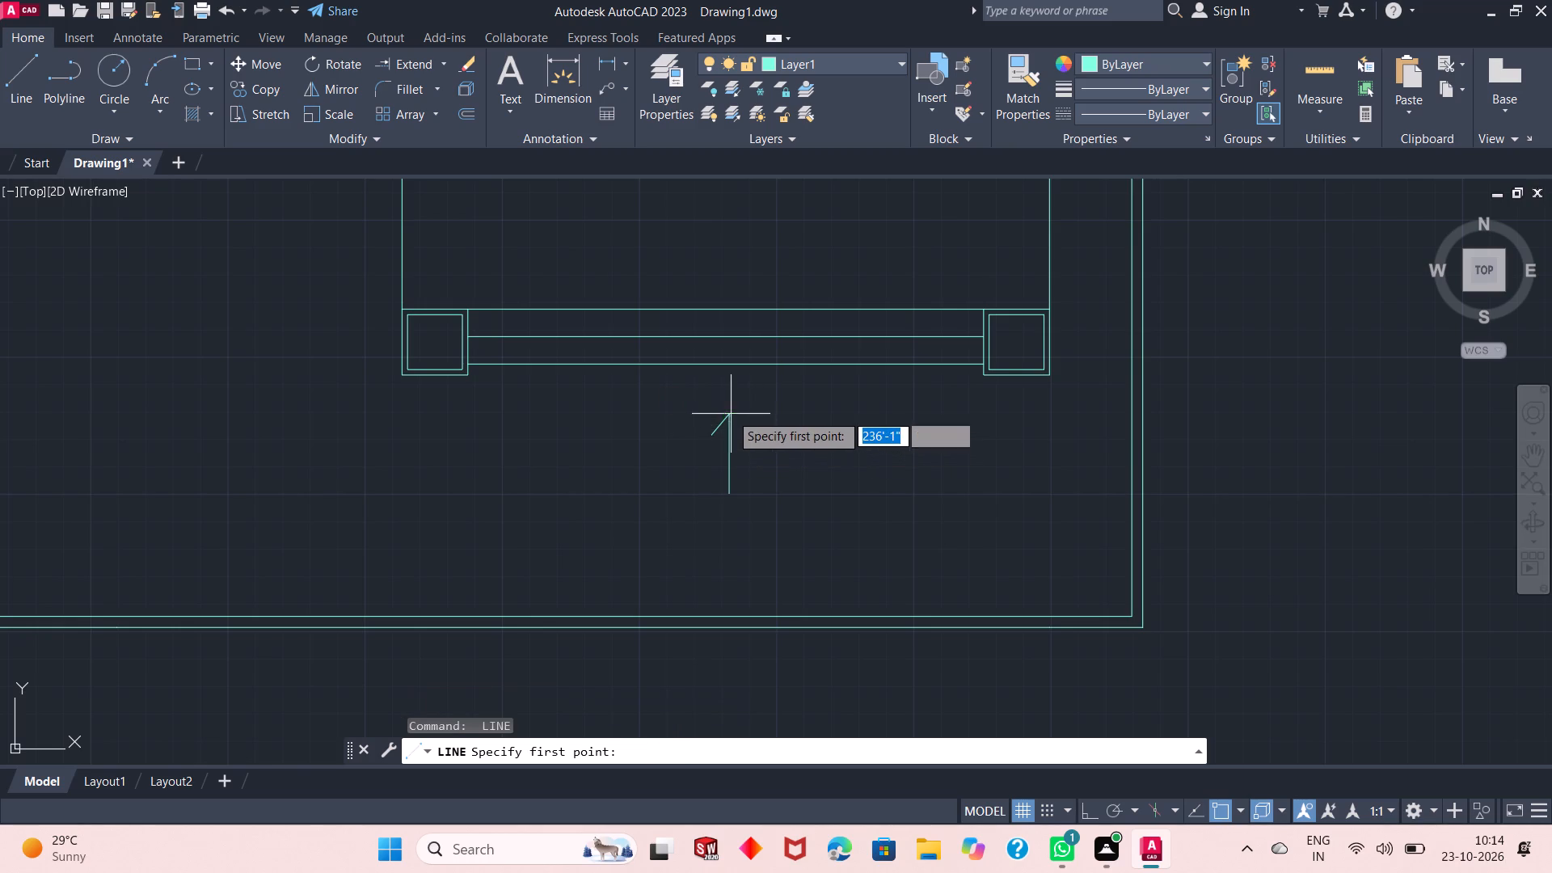
{"action": "left_click", "coordinate": [730, 413]}
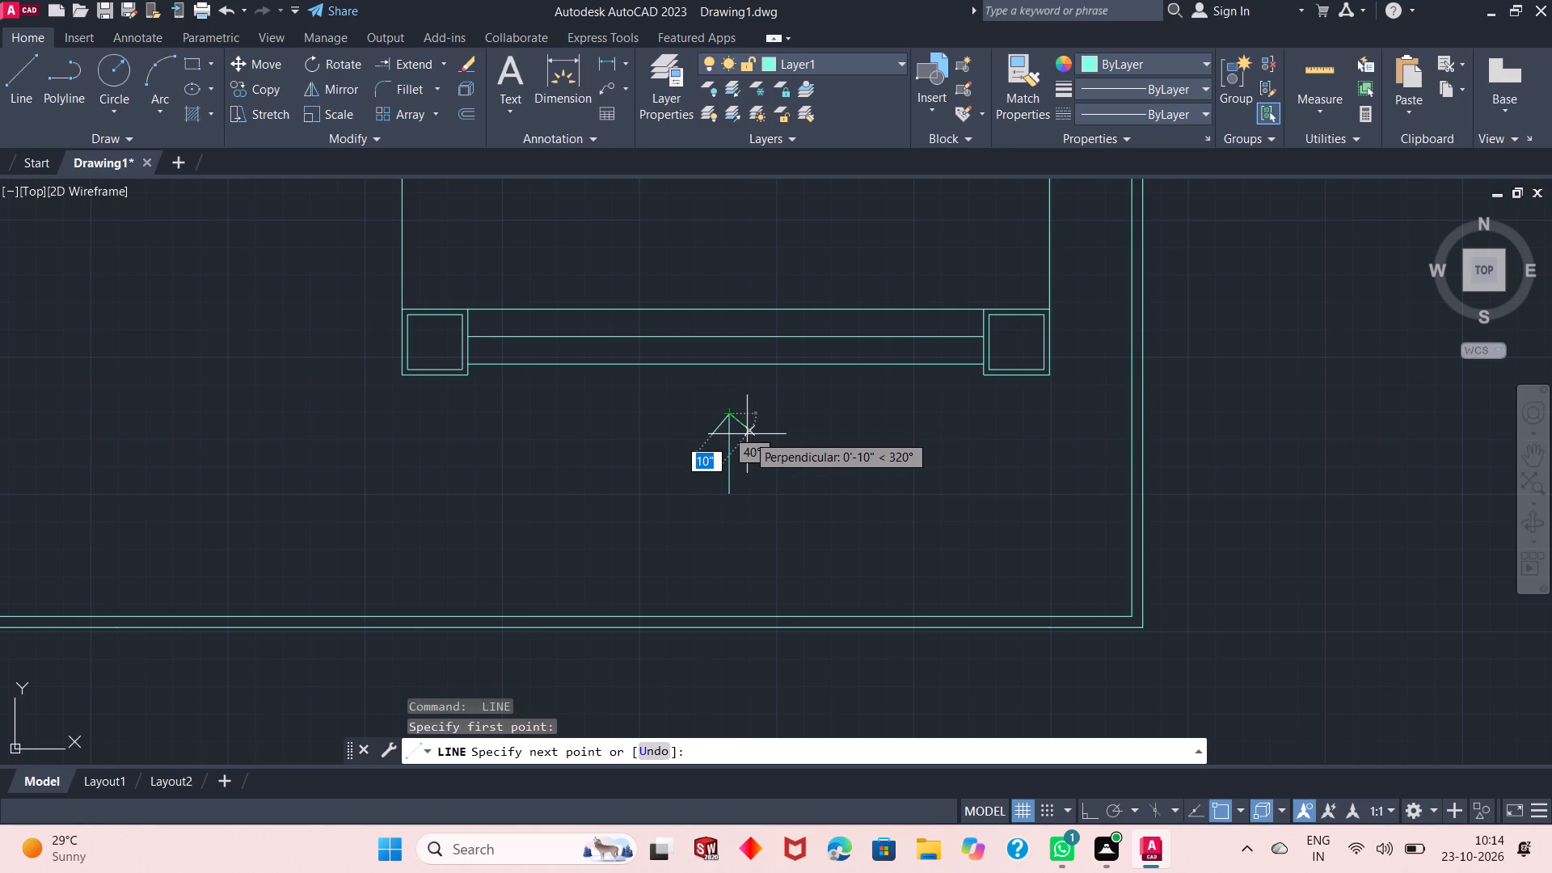
{"action": "type", "text": "10\""}
{"action": "key", "text": "Tab"}
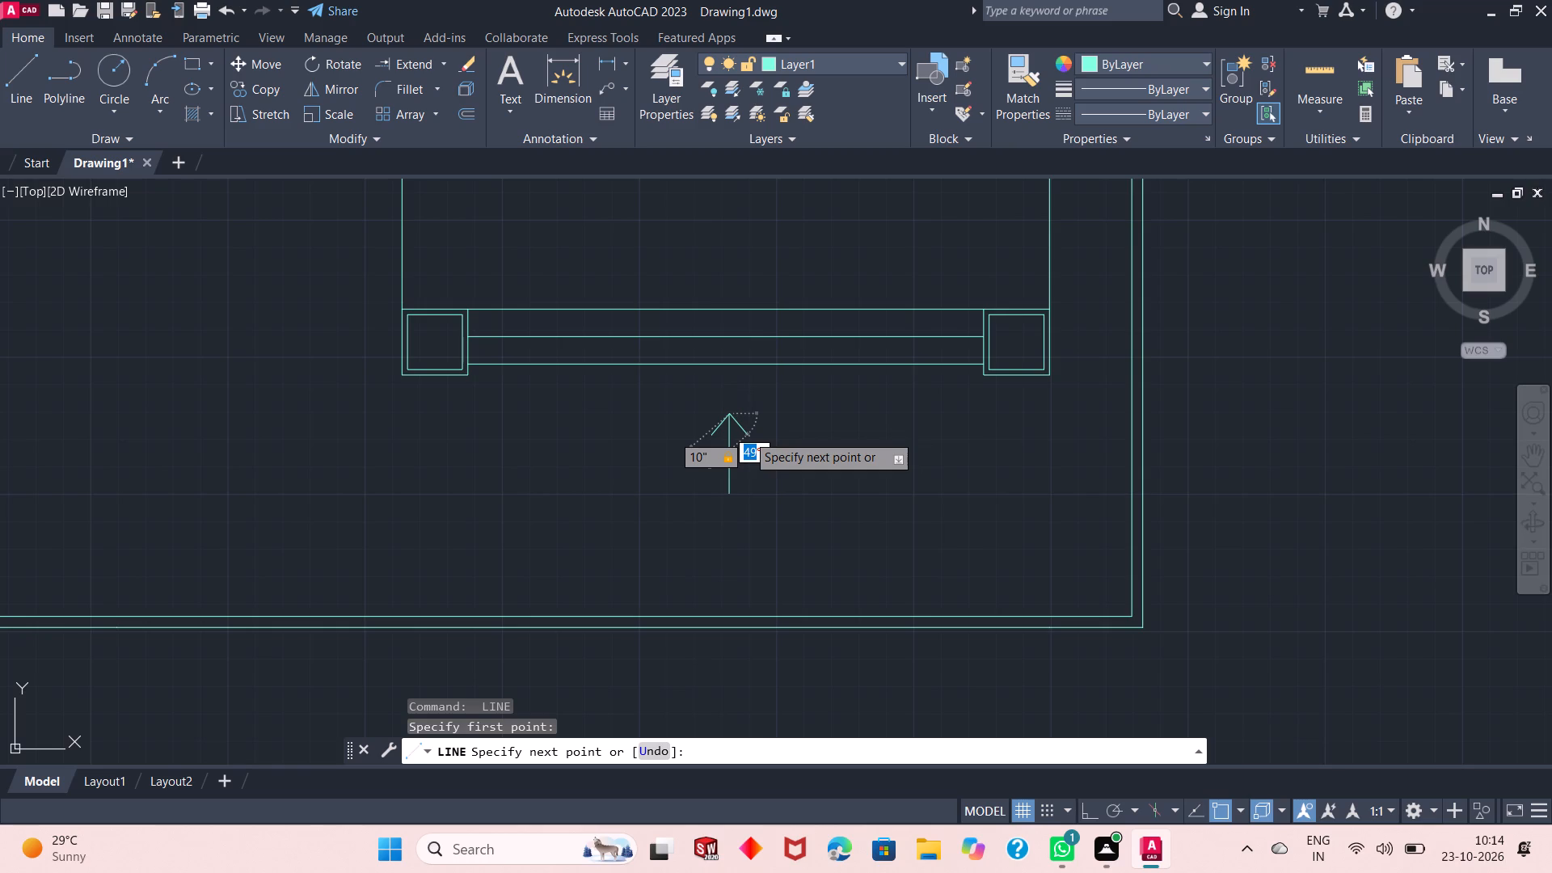
{"action": "type", "text": "50"}
{"action": "key", "text": "Return"}
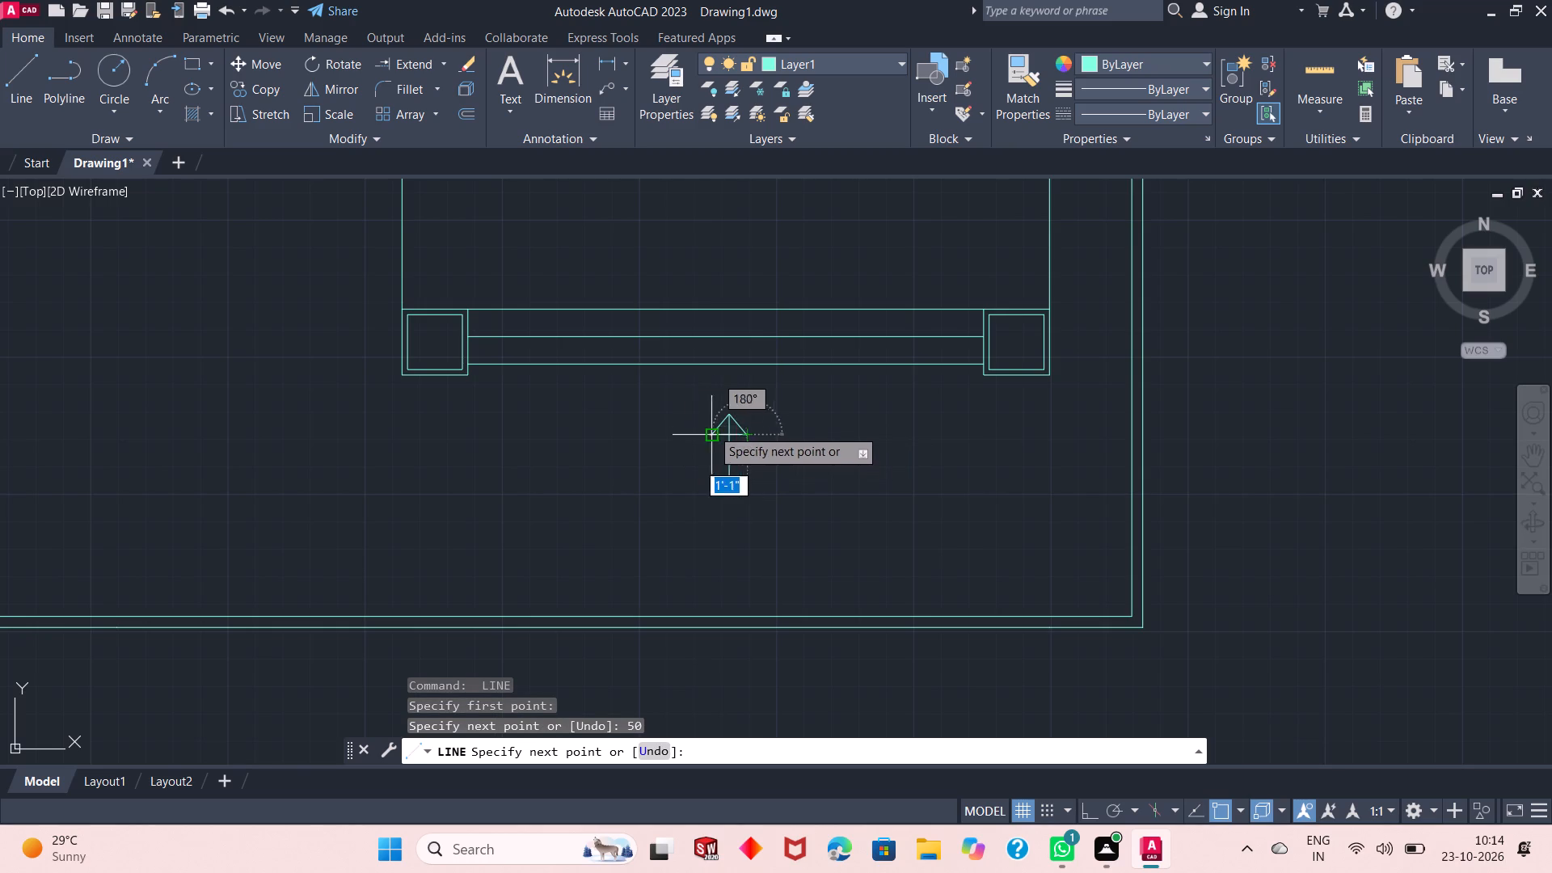
{"action": "left_click", "coordinate": [711, 433]}
{"action": "key", "text": "Escape"}
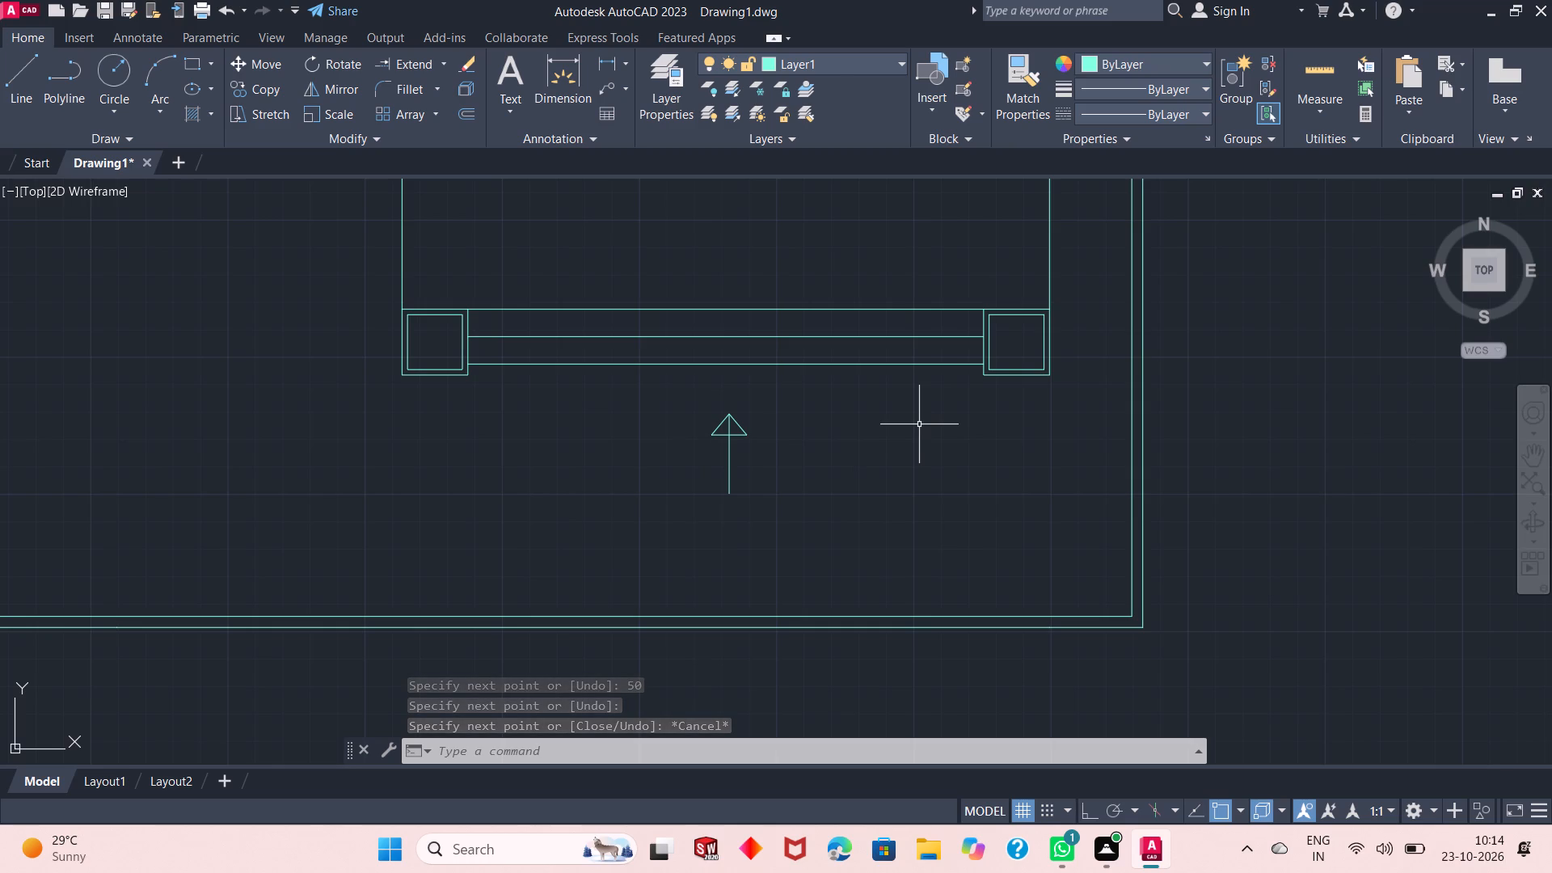
Make Layer2 the current layer.
{"action": "scroll", "coordinate": [809, 498], "scroll_direction": "down", "scroll_amount": 3}
{"action": "scroll", "coordinate": [811, 317], "scroll_direction": "down", "scroll_amount": 1}
{"action": "scroll", "coordinate": [789, 396], "scroll_direction": "down", "scroll_amount": 2}
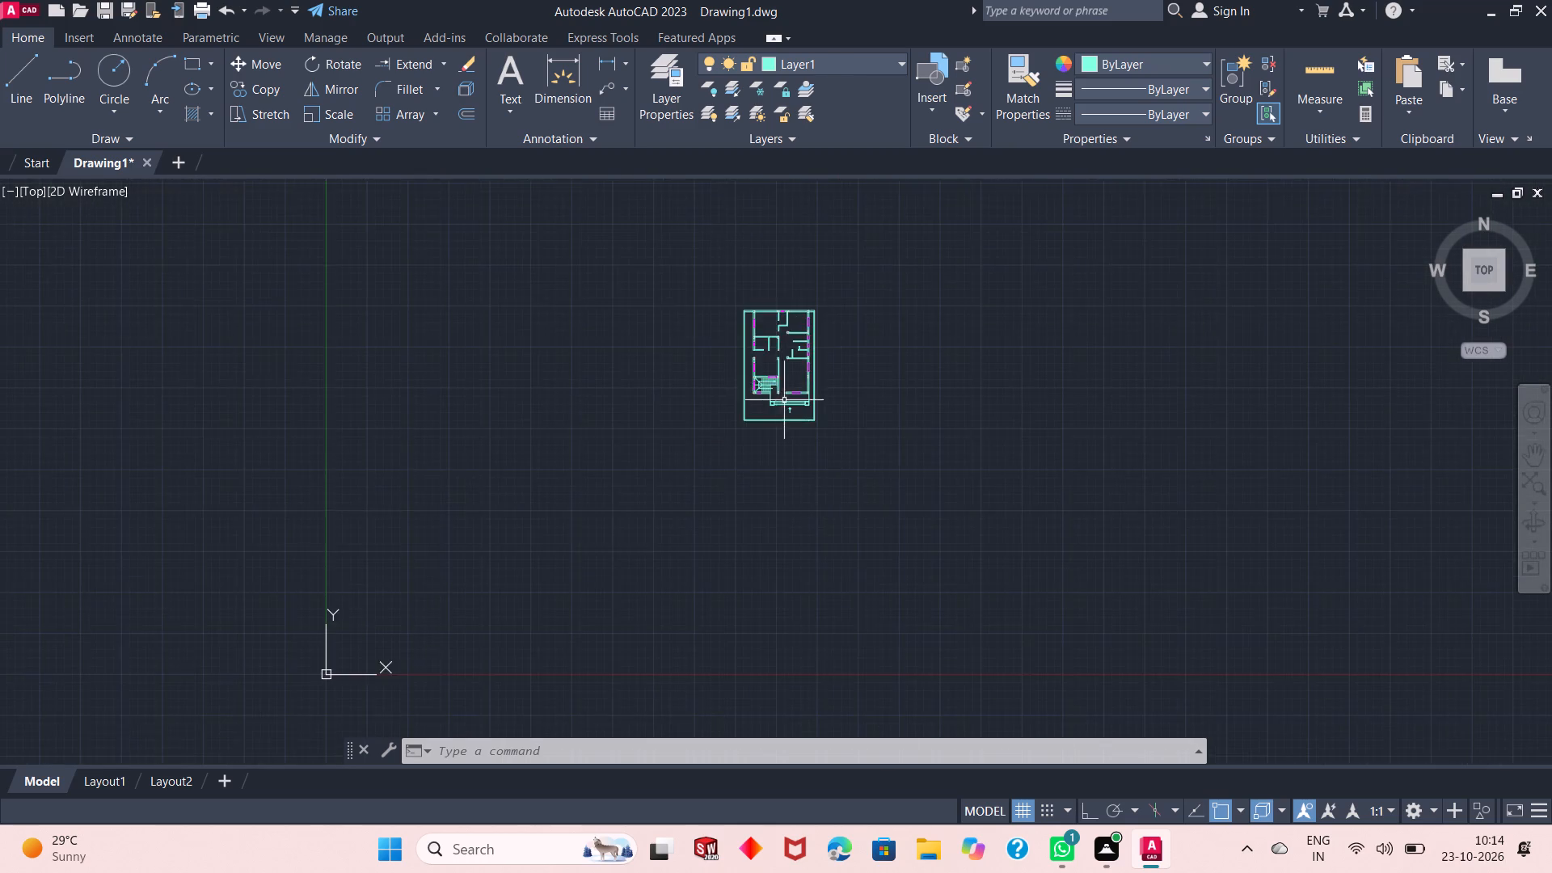
{"action": "scroll", "coordinate": [779, 309], "scroll_direction": "up", "scroll_amount": 2}
{"action": "scroll", "coordinate": [778, 400], "scroll_direction": "up", "scroll_amount": 1}
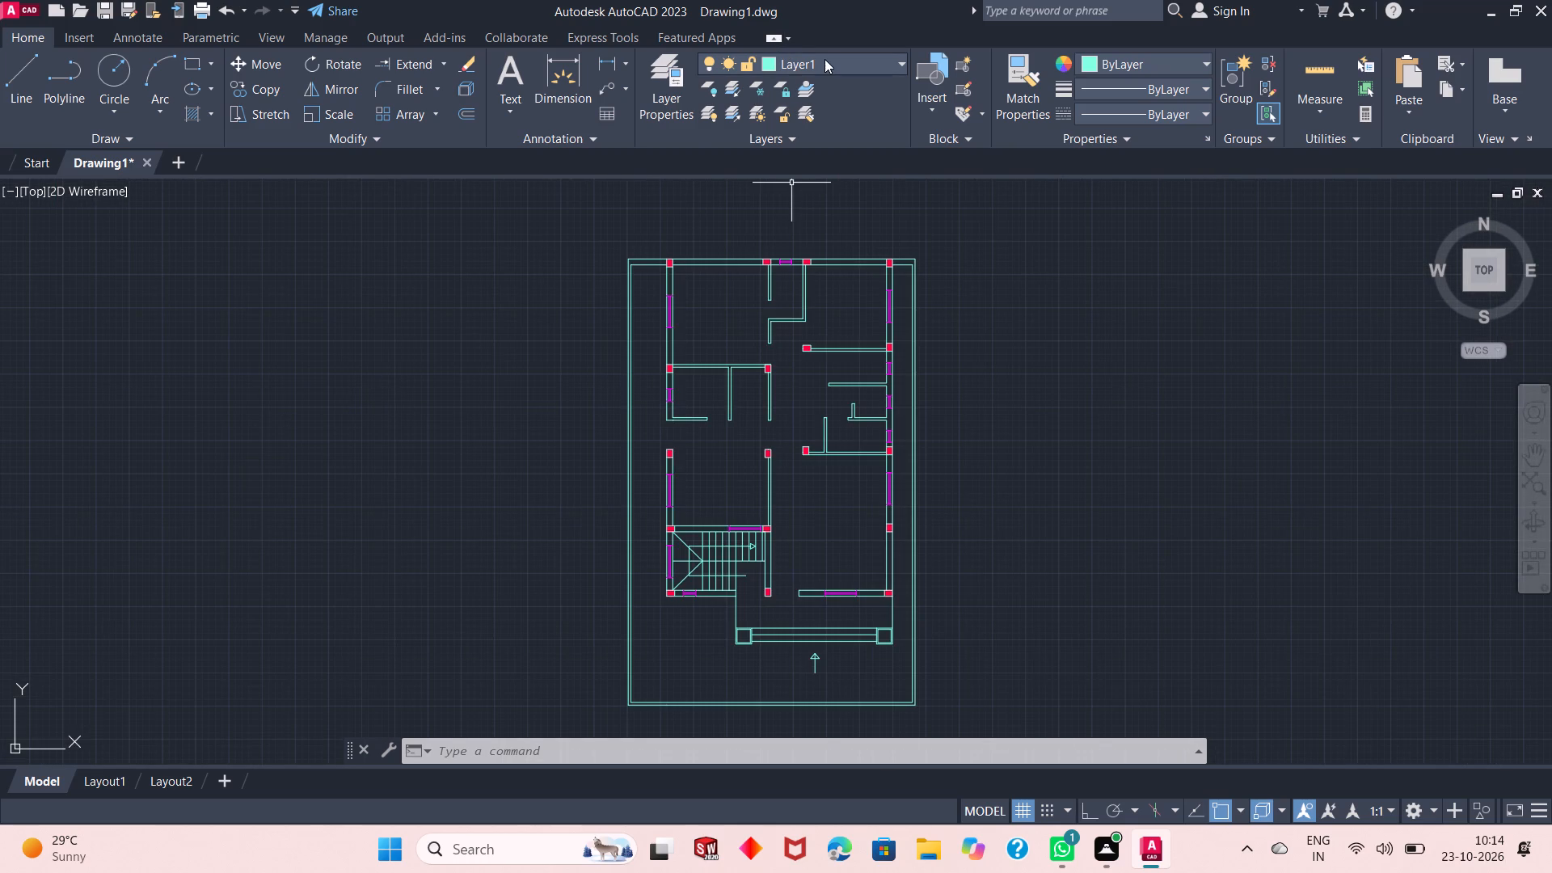
{"action": "left_click", "coordinate": [824, 59]}
{"action": "left_click", "coordinate": [827, 137]}
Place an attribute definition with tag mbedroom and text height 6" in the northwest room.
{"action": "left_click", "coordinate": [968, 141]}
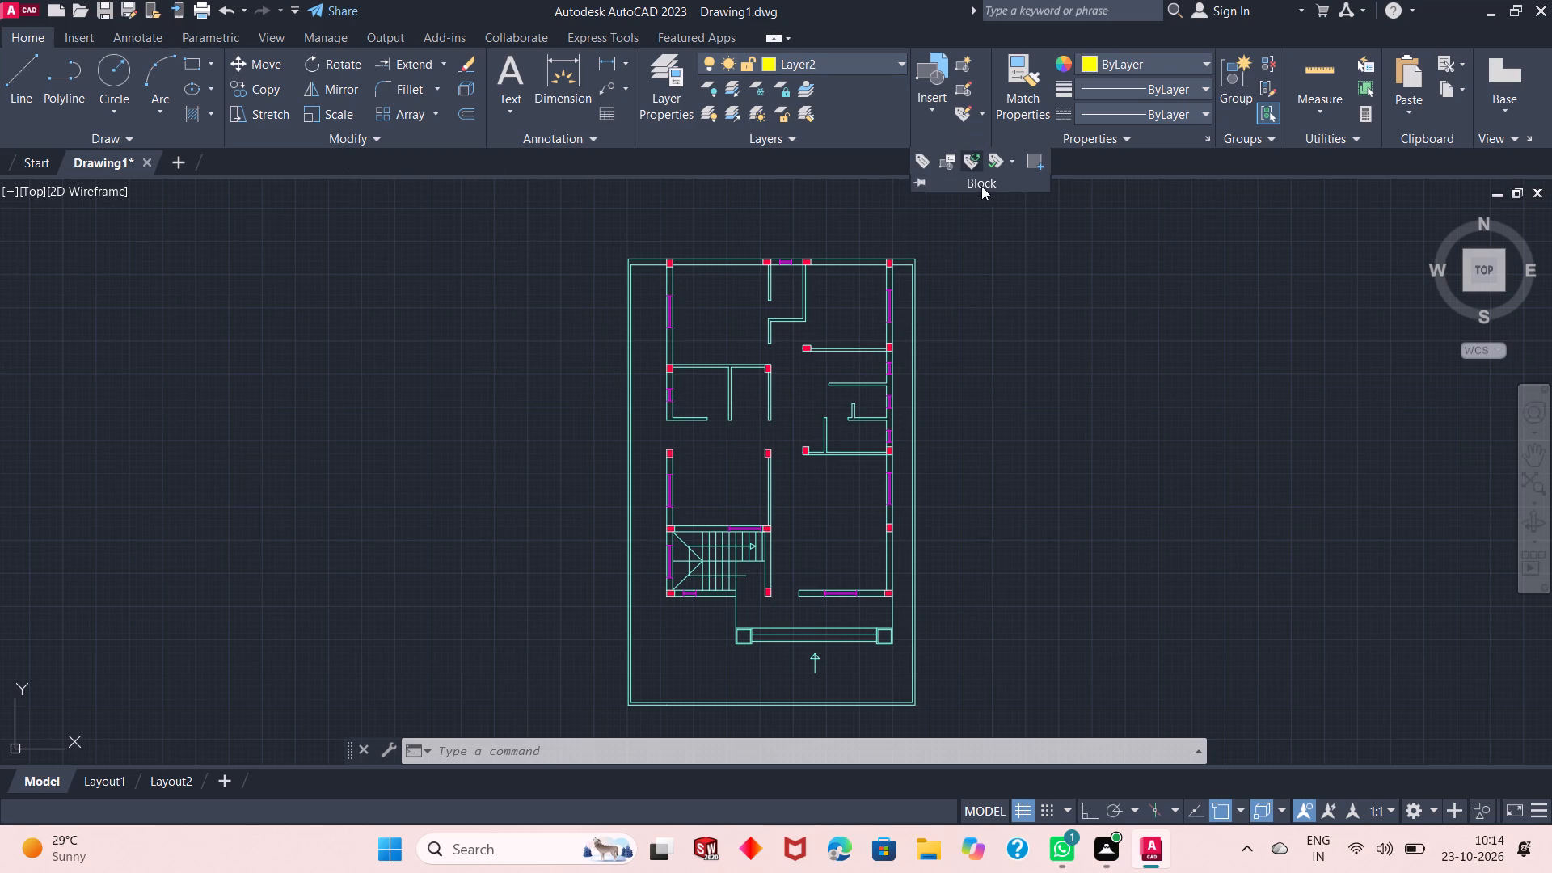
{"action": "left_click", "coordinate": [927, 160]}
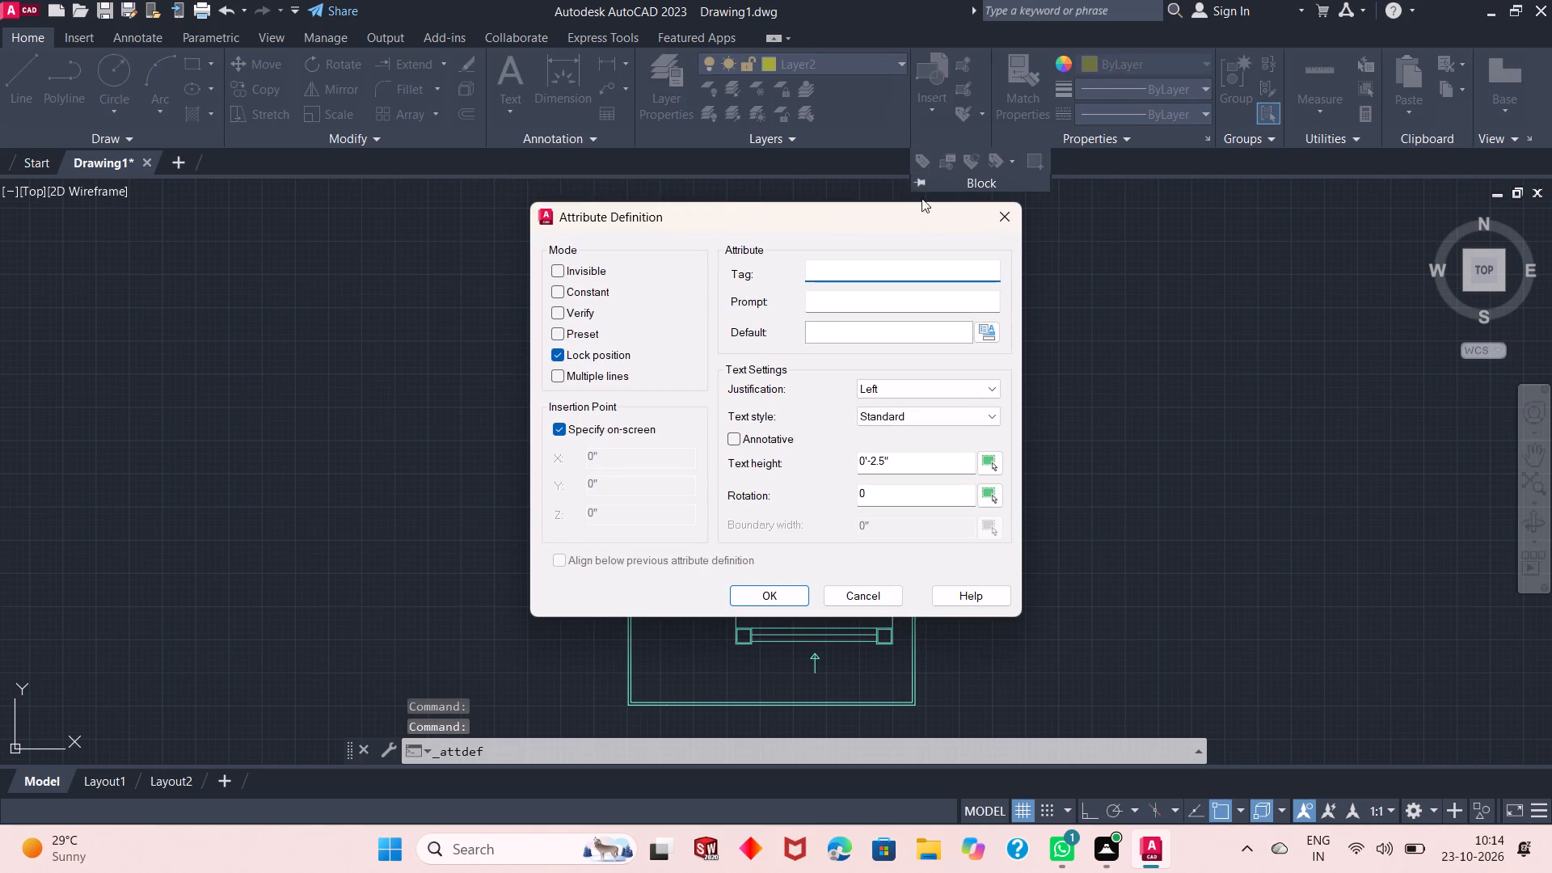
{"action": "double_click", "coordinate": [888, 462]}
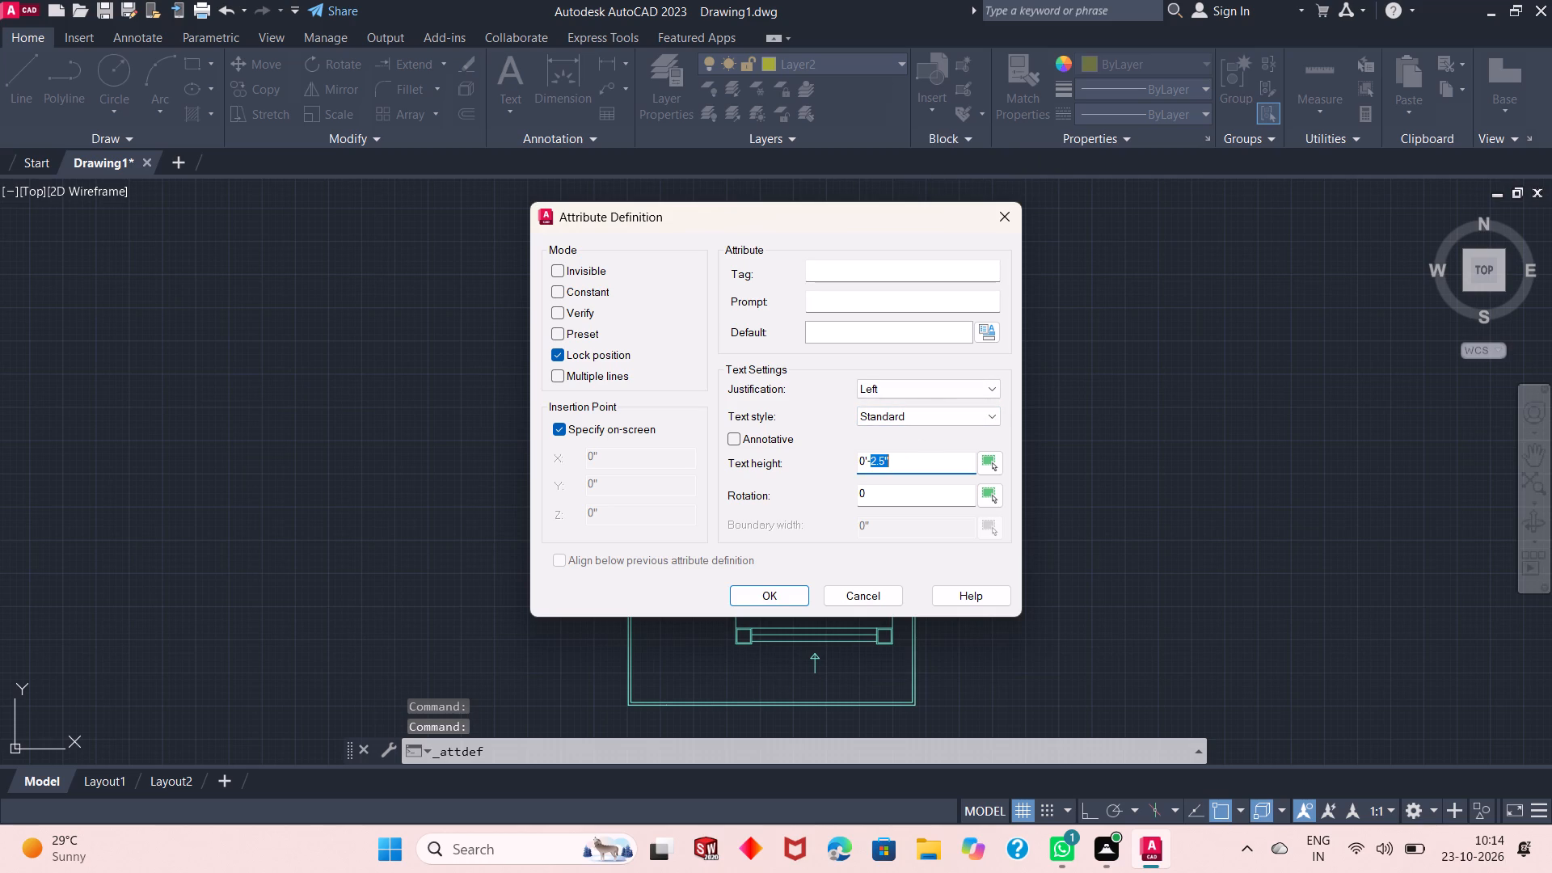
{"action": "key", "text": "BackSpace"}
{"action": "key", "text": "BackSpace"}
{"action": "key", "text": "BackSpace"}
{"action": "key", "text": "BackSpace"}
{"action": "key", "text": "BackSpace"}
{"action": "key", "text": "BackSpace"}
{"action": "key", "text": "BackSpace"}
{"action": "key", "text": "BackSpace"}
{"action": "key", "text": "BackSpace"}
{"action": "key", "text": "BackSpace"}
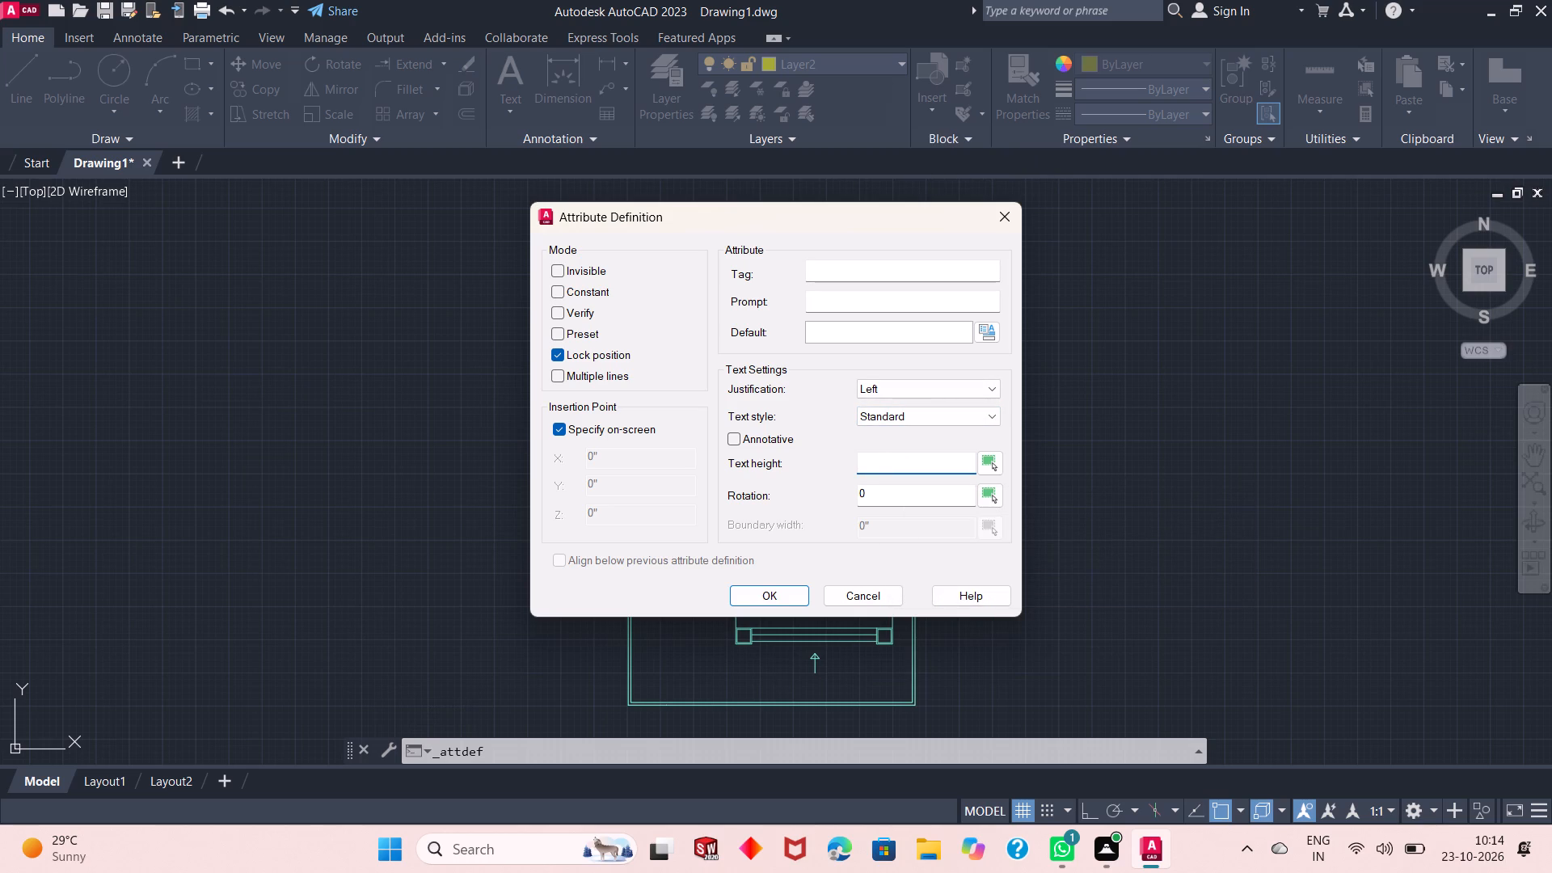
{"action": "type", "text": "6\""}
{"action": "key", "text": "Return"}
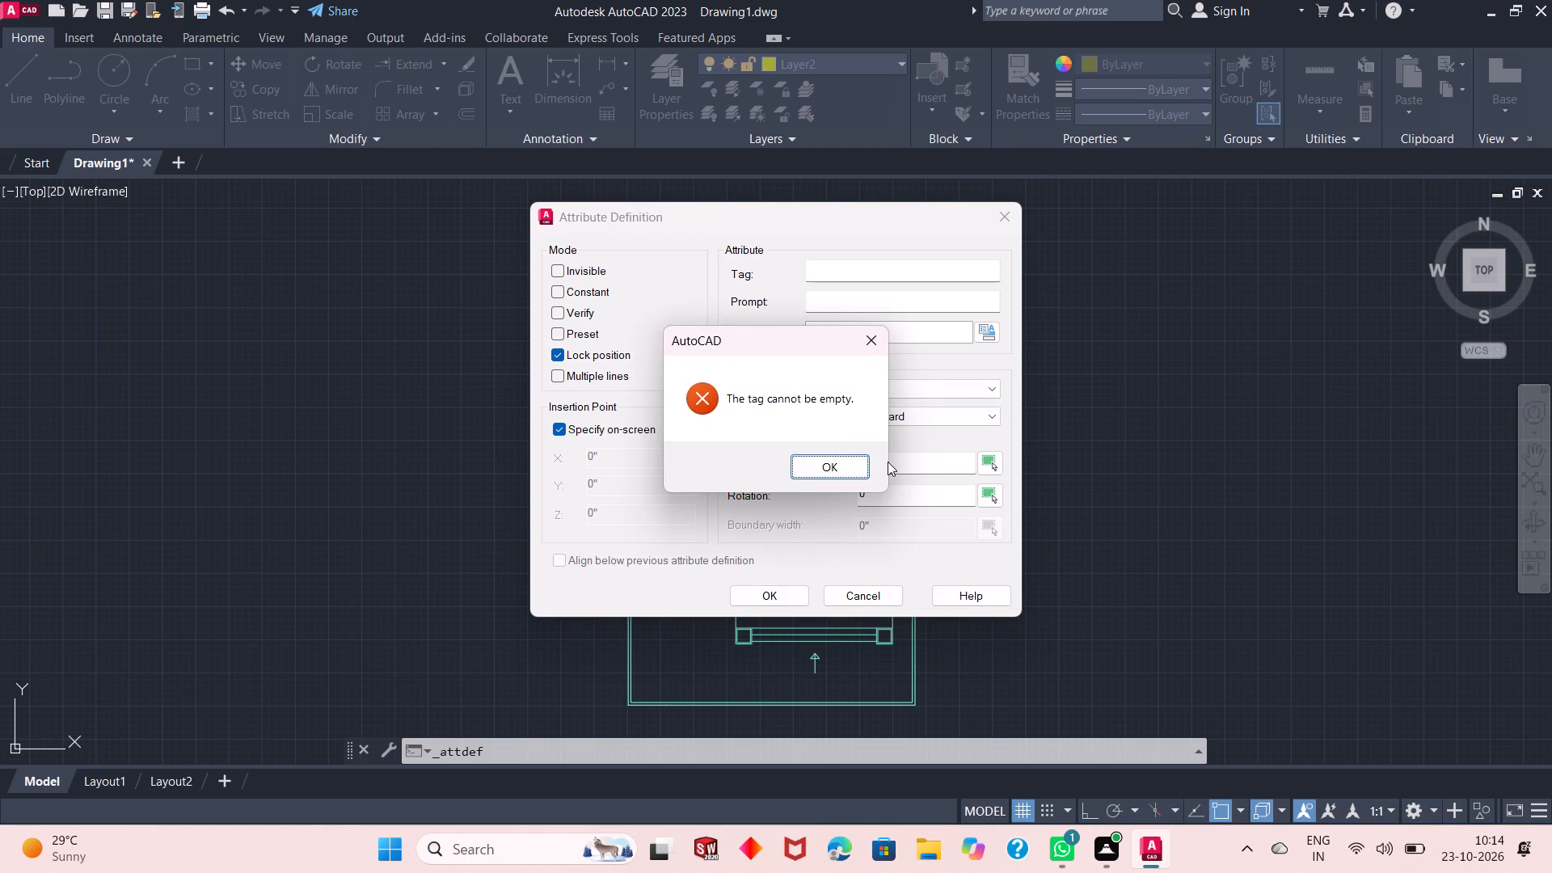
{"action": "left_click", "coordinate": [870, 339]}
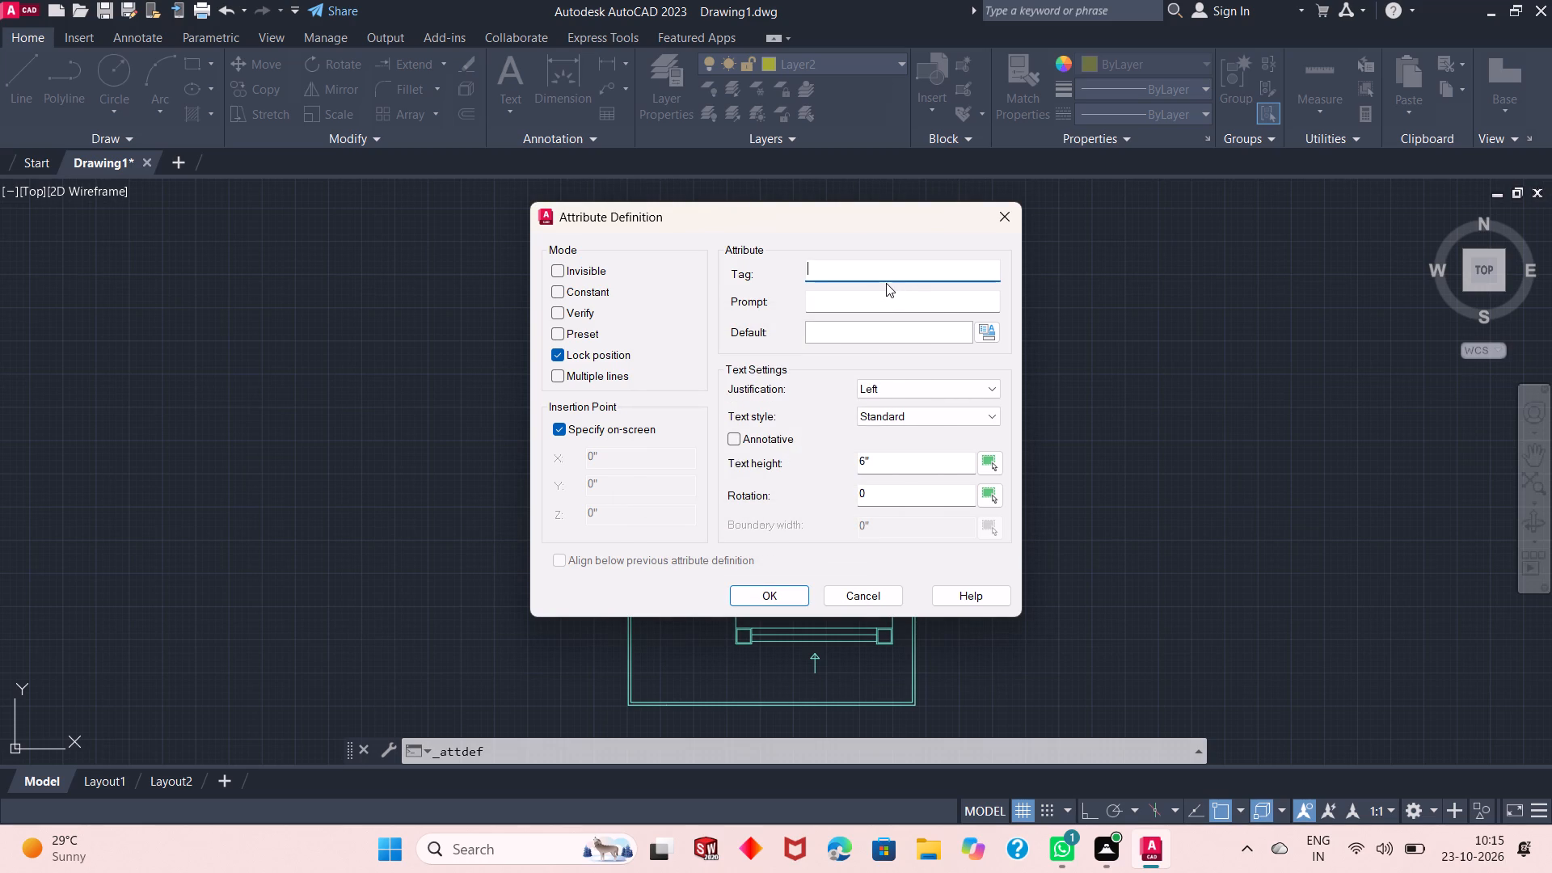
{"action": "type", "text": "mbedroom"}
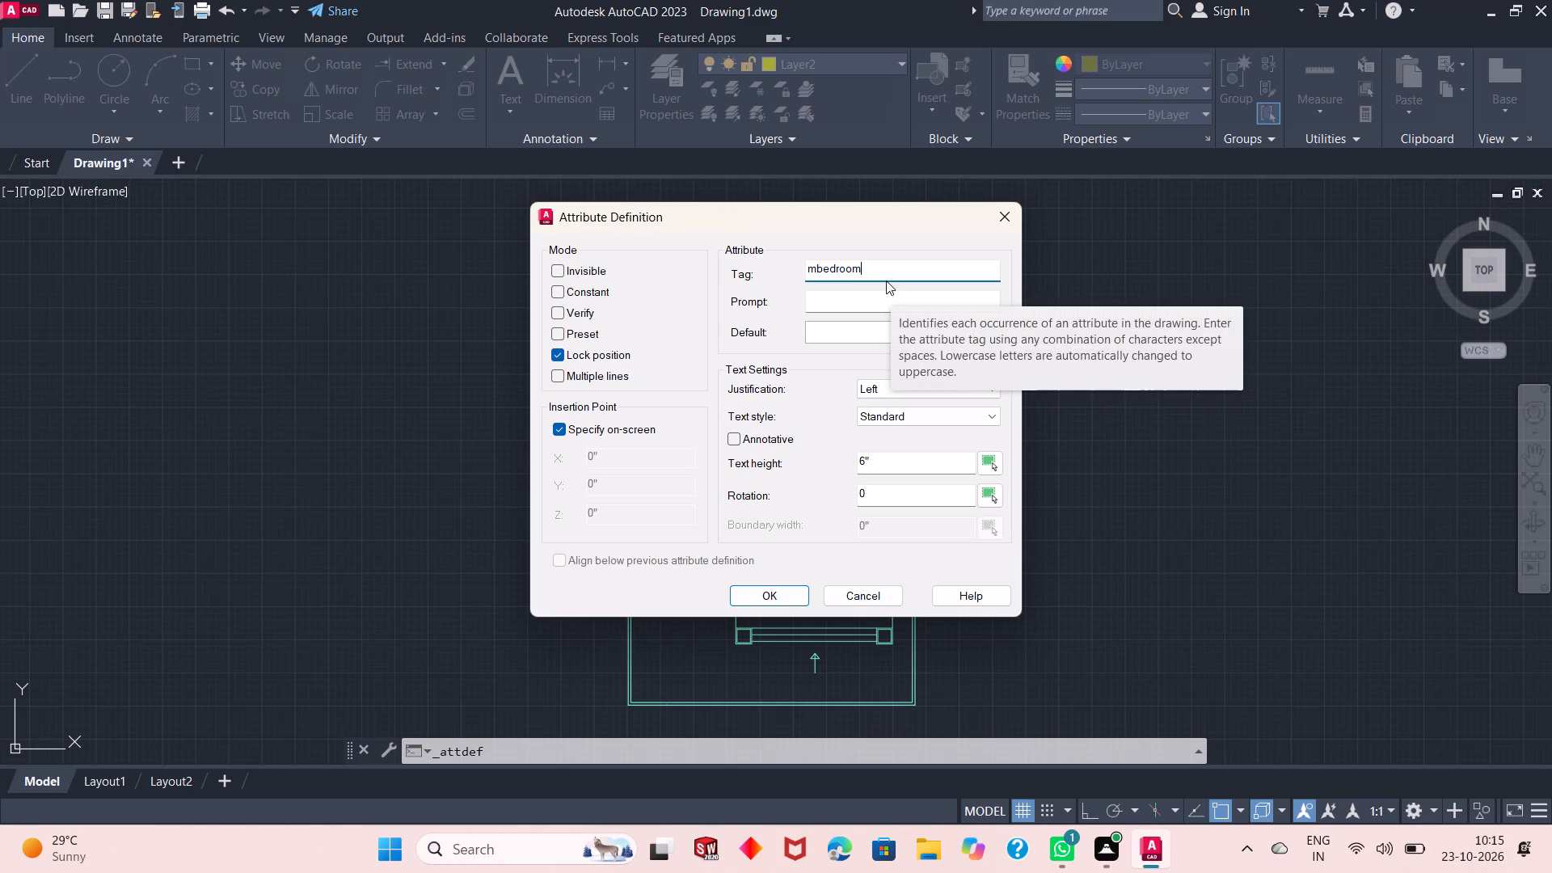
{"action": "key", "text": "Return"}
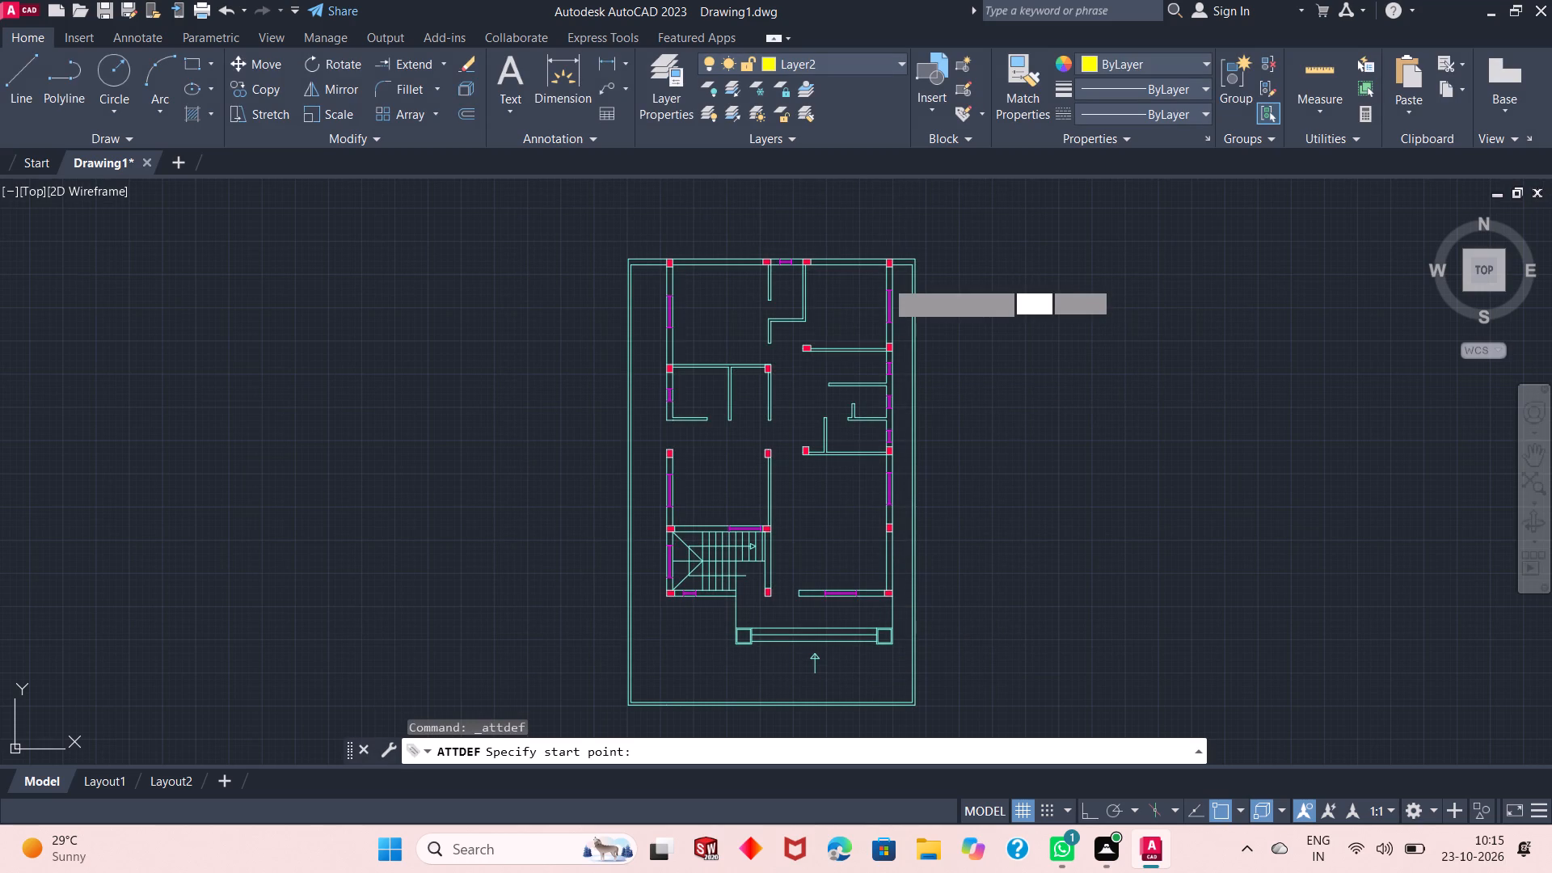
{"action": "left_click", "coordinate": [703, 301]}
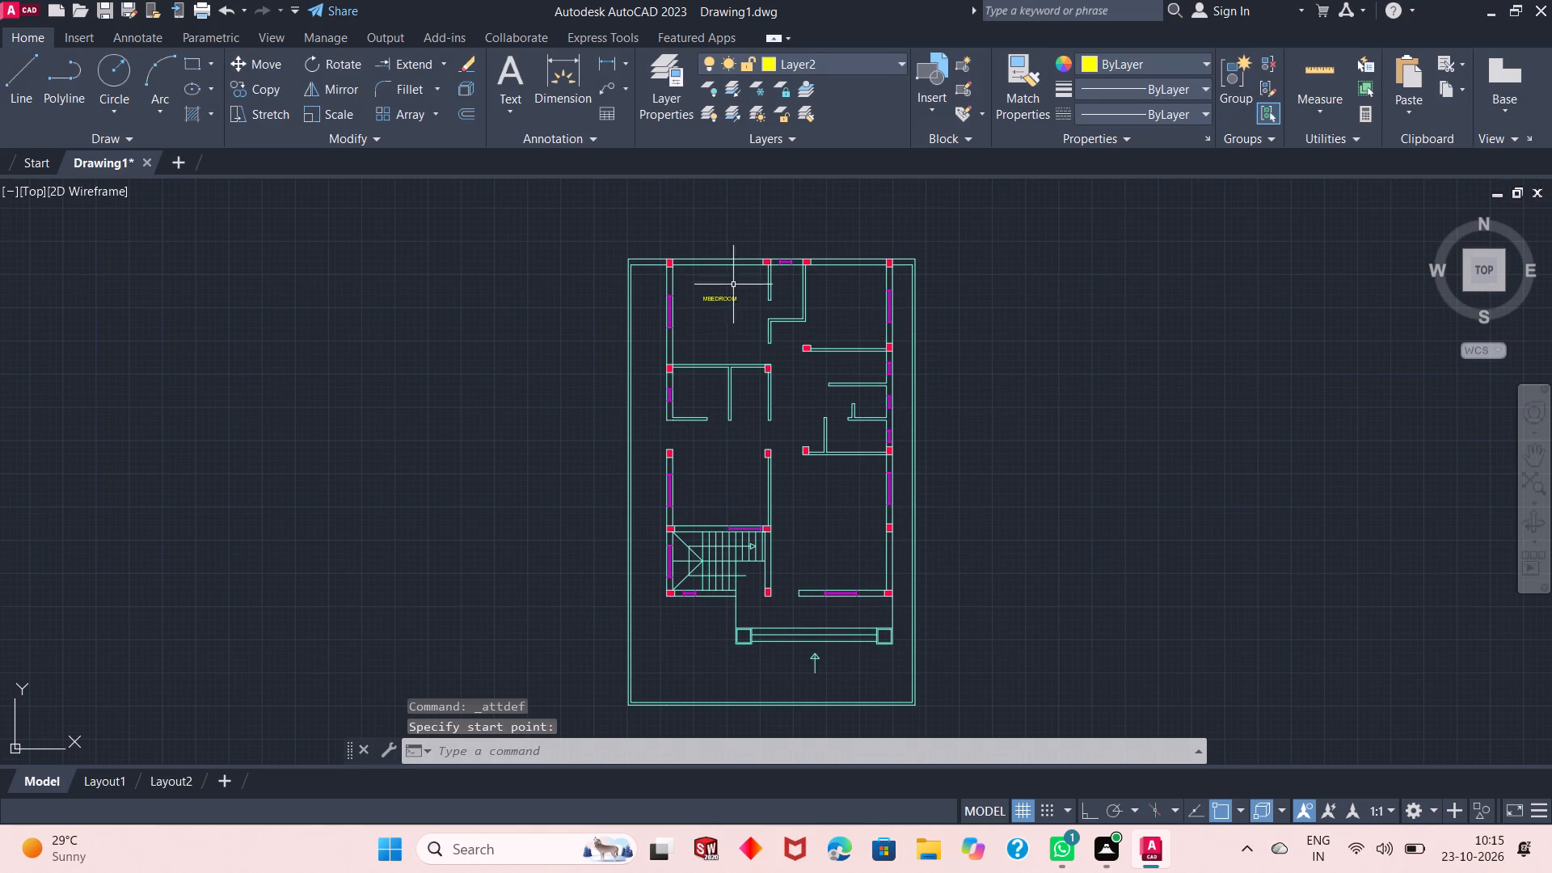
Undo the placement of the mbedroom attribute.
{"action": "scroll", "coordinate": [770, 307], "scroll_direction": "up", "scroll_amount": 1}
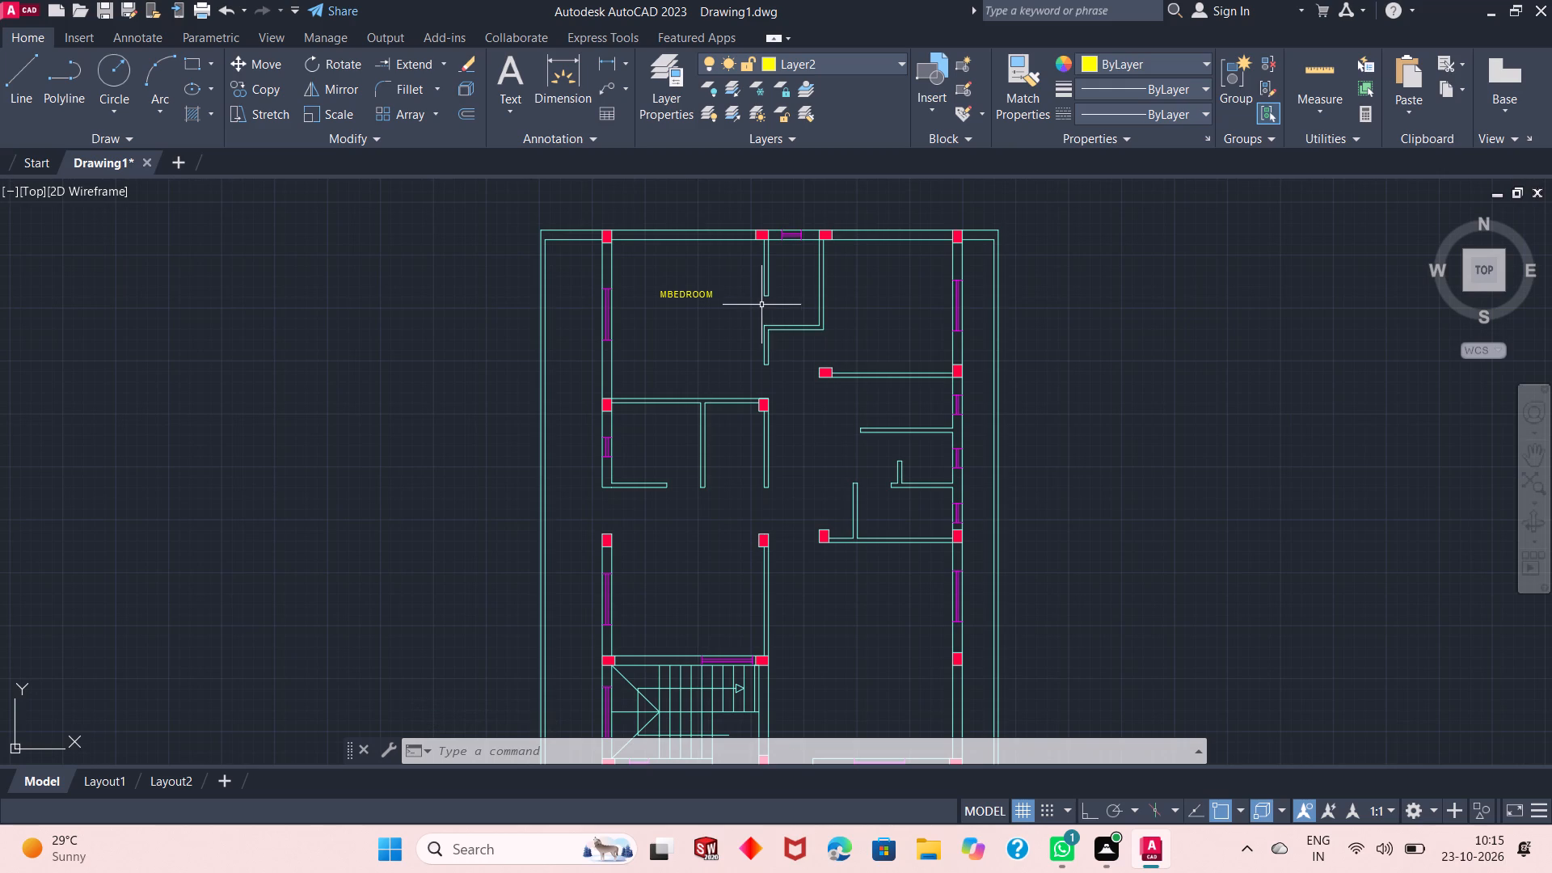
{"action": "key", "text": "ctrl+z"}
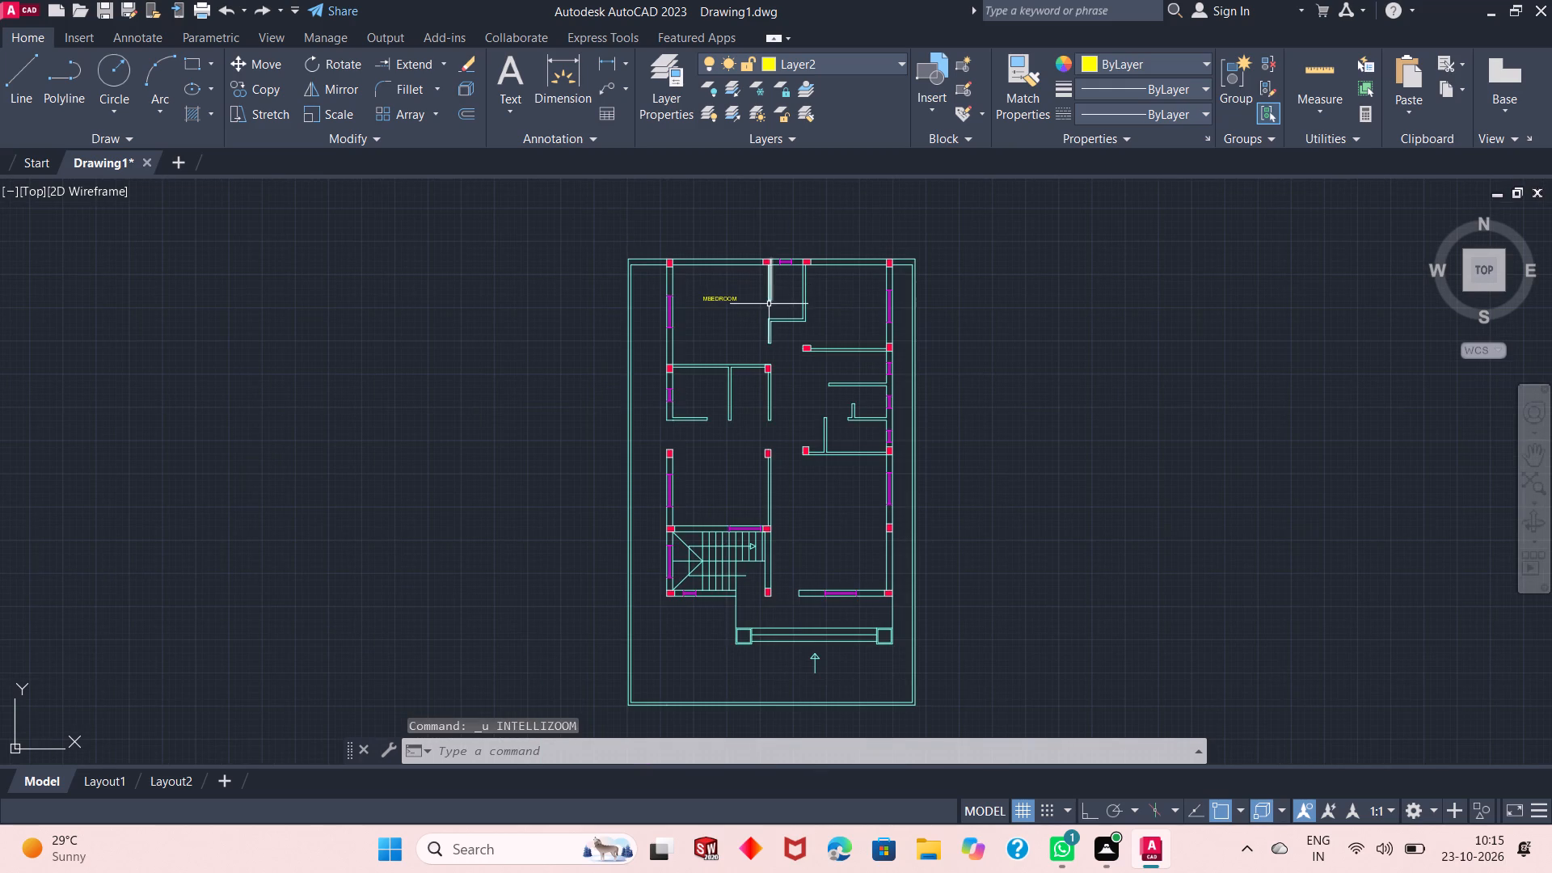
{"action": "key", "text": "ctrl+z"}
Place an attribute definition with tag wc and text height 8" in the small room at the middle of the north wall.
{"action": "left_click", "coordinate": [959, 147]}
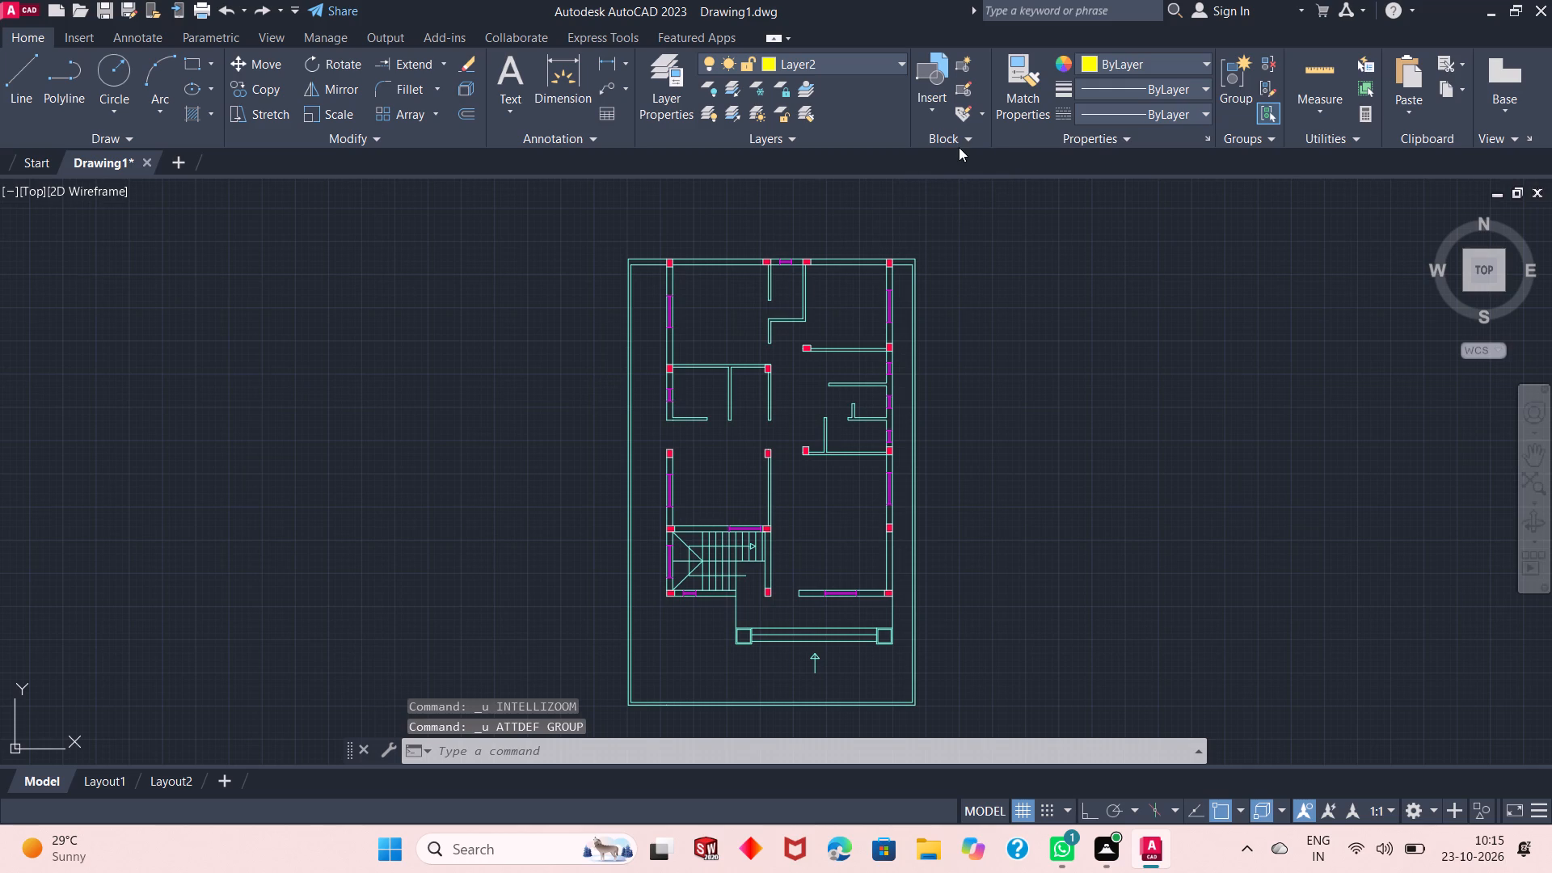
{"action": "left_click", "coordinate": [951, 133]}
{"action": "left_click", "coordinate": [923, 161]}
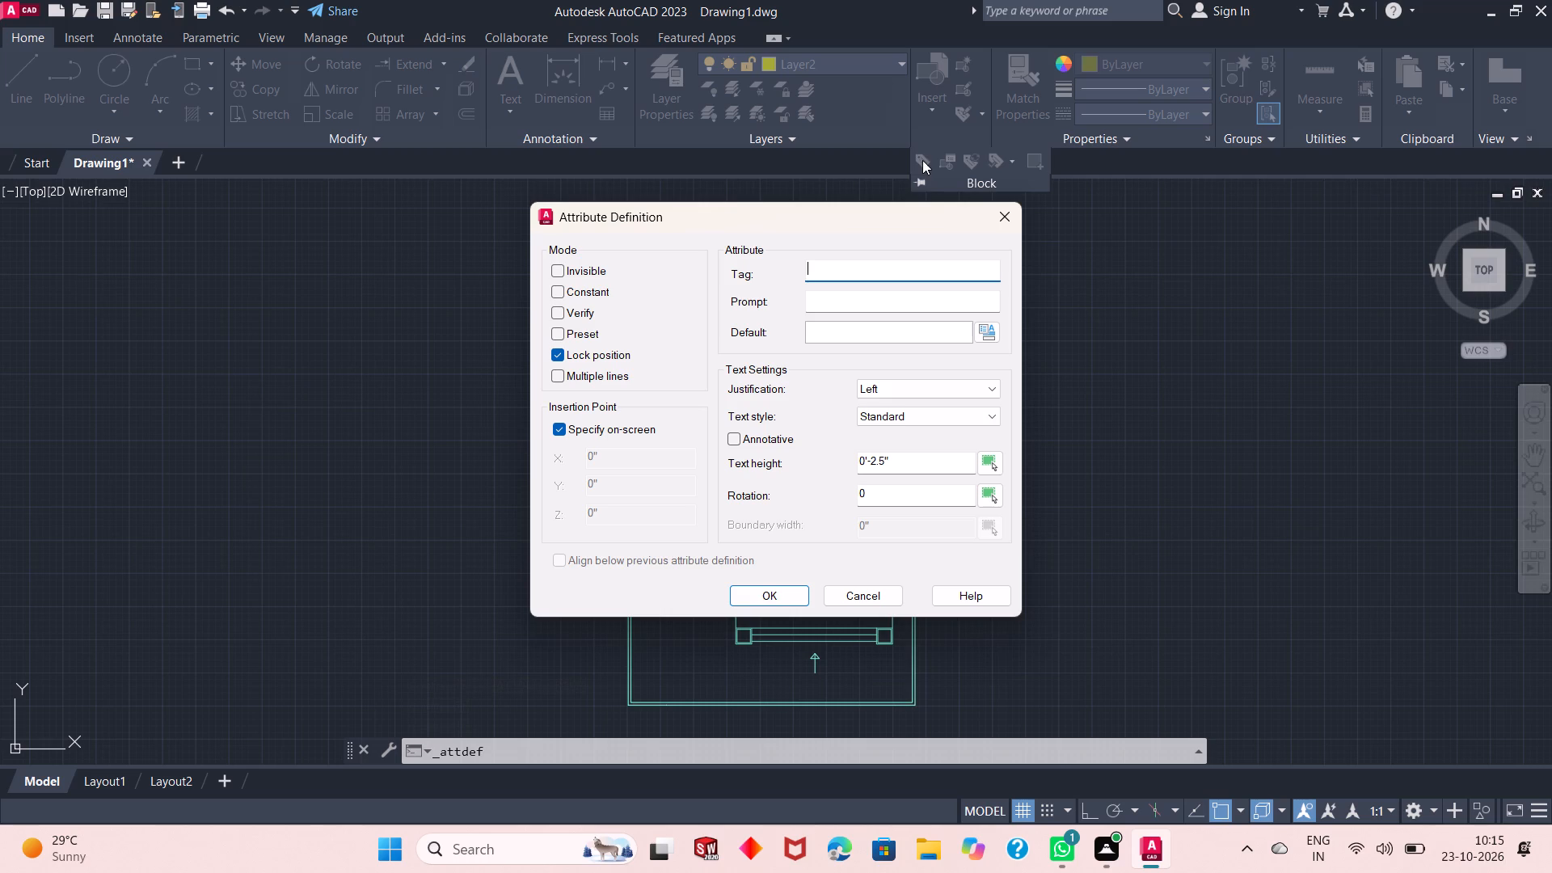
{"action": "key", "text": "w"}
{"action": "key", "text": "c"}
{"action": "left_click", "coordinate": [902, 464]}
{"action": "key", "text": "BackSpace"}
{"action": "key", "text": "BackSpace"}
{"action": "key", "text": "BackSpace"}
{"action": "key", "text": "BackSpace"}
{"action": "key", "text": "BackSpace"}
{"action": "key", "text": "BackSpace"}
{"action": "key", "text": "BackSpace"}
{"action": "key", "text": "BackSpace"}
{"action": "key", "text": "BackSpace"}
{"action": "key", "text": "BackSpace"}
{"action": "key", "text": "BackSpace"}
{"action": "key", "text": "BackSpace"}
{"action": "key", "text": "BackSpace"}
{"action": "key", "text": "BackSpace"}
{"action": "key", "text": "BackSpace"}
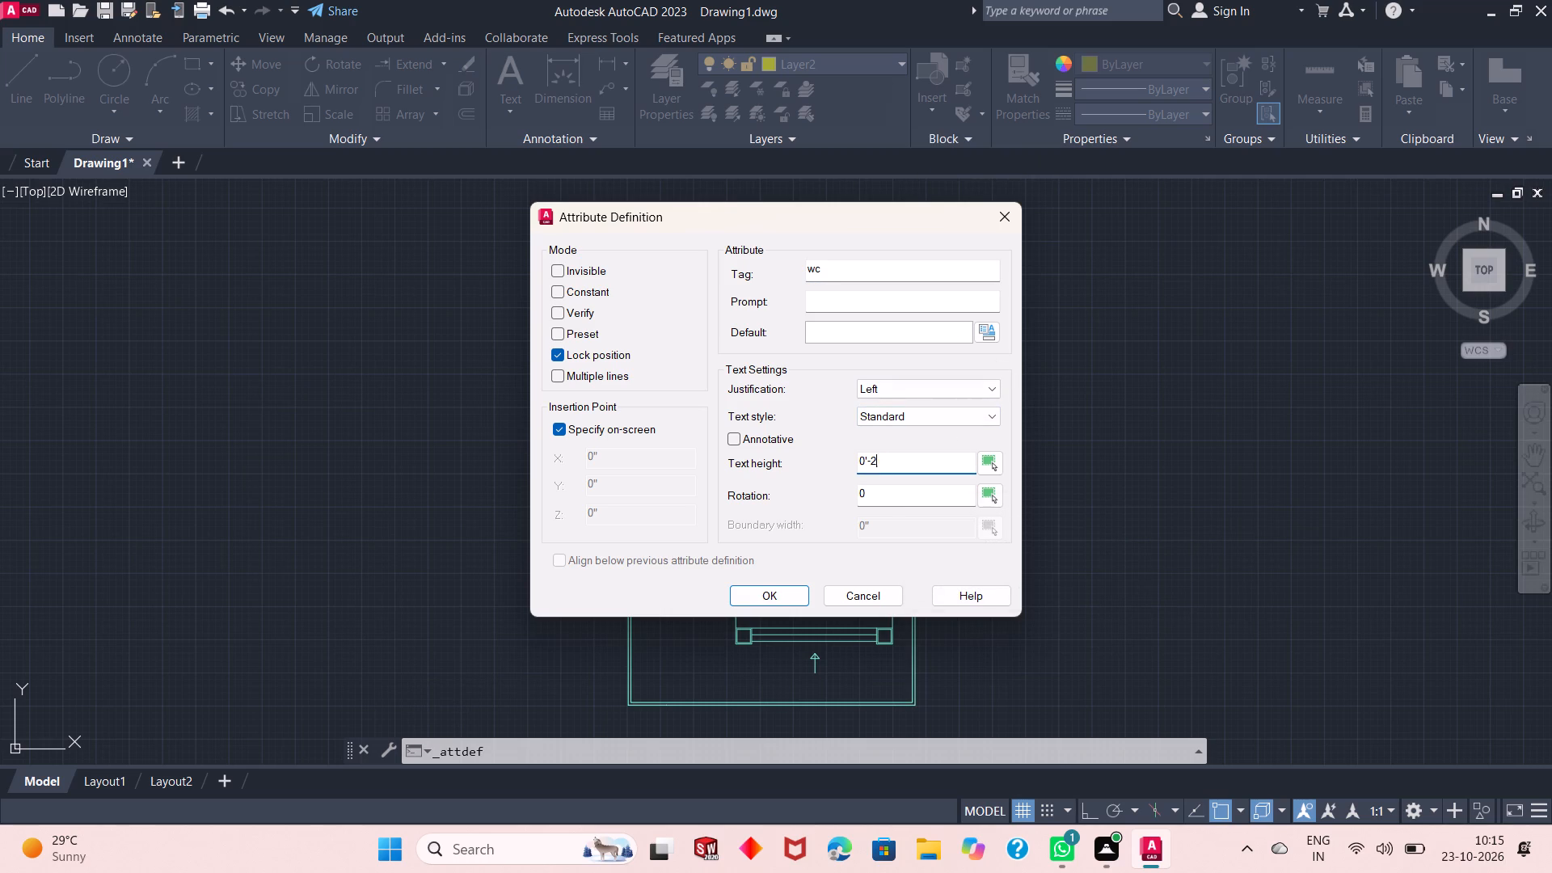
{"action": "key", "text": "8"}
{"action": "key", "text": "shift+quotedbl"}
{"action": "key", "text": "Return"}
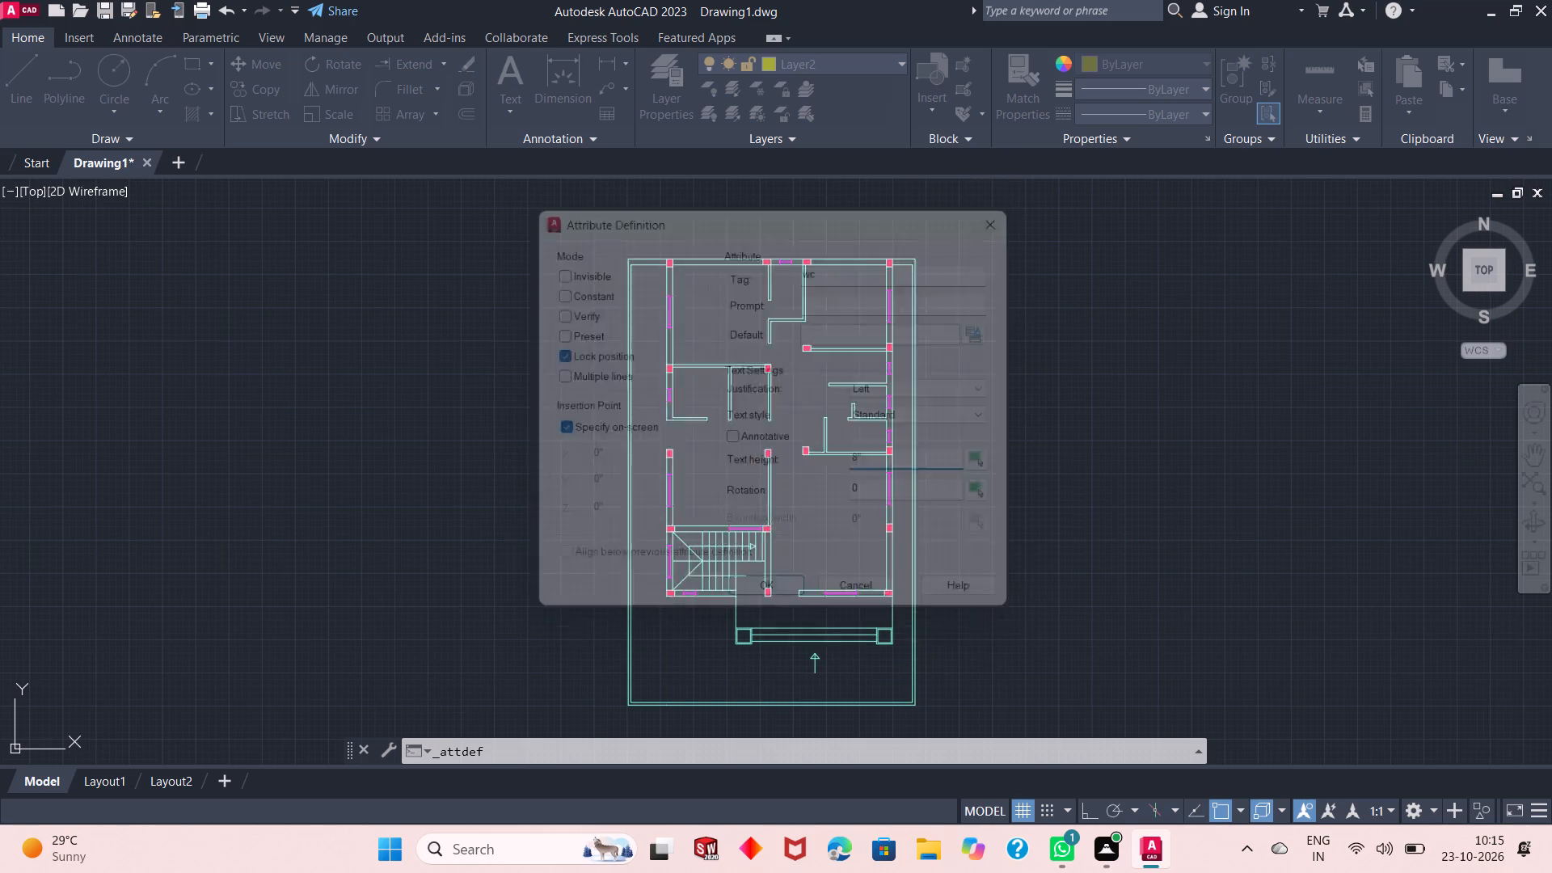
{"action": "scroll", "coordinate": [786, 280], "scroll_direction": "up", "scroll_amount": 1}
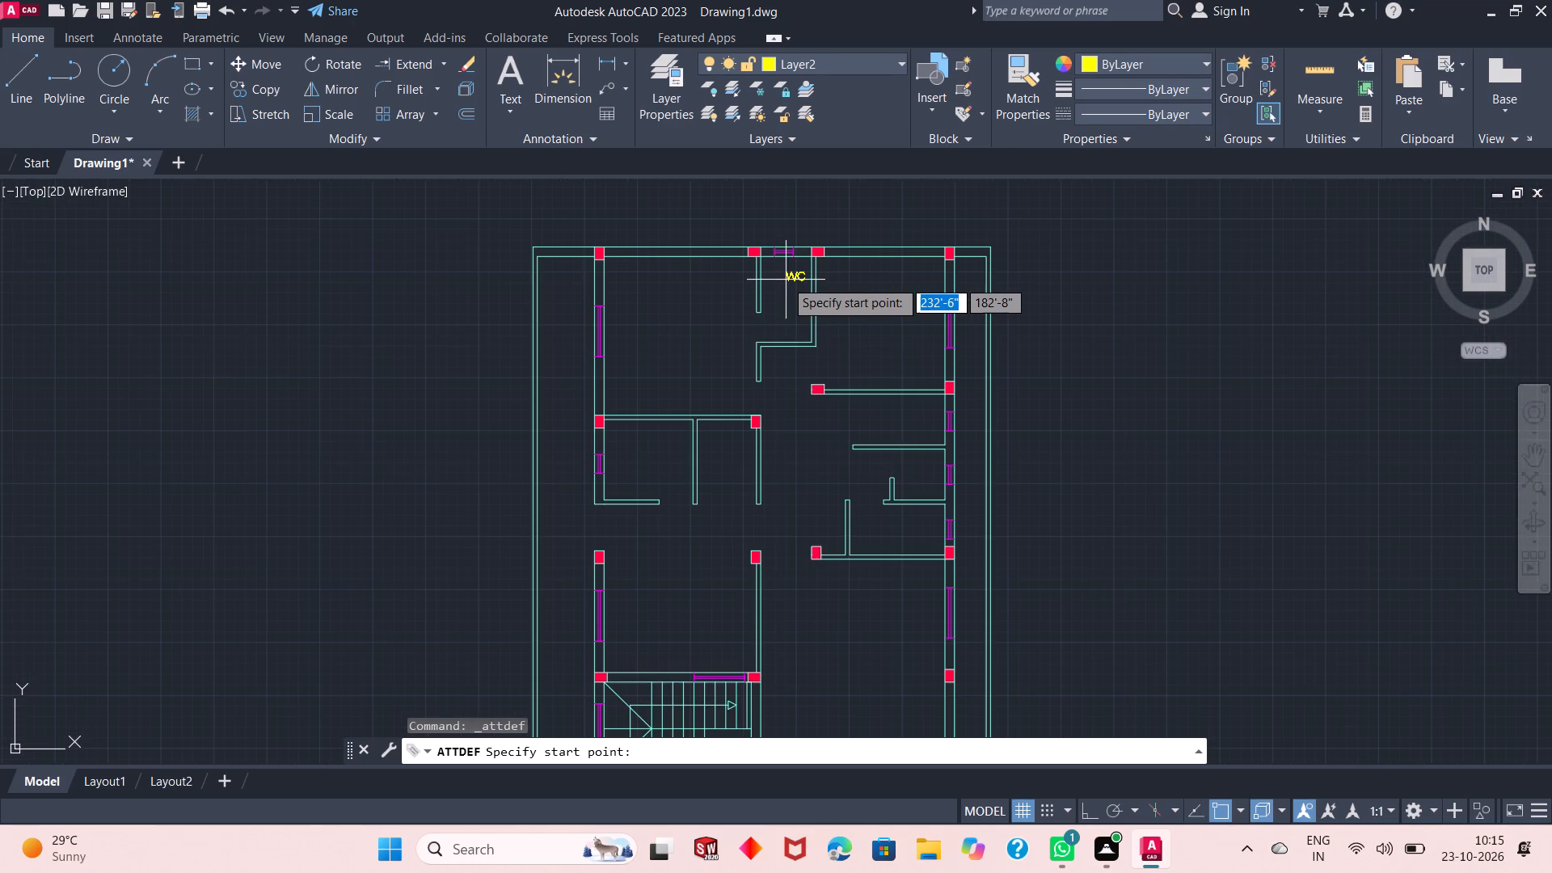
{"action": "left_click", "coordinate": [776, 291]}
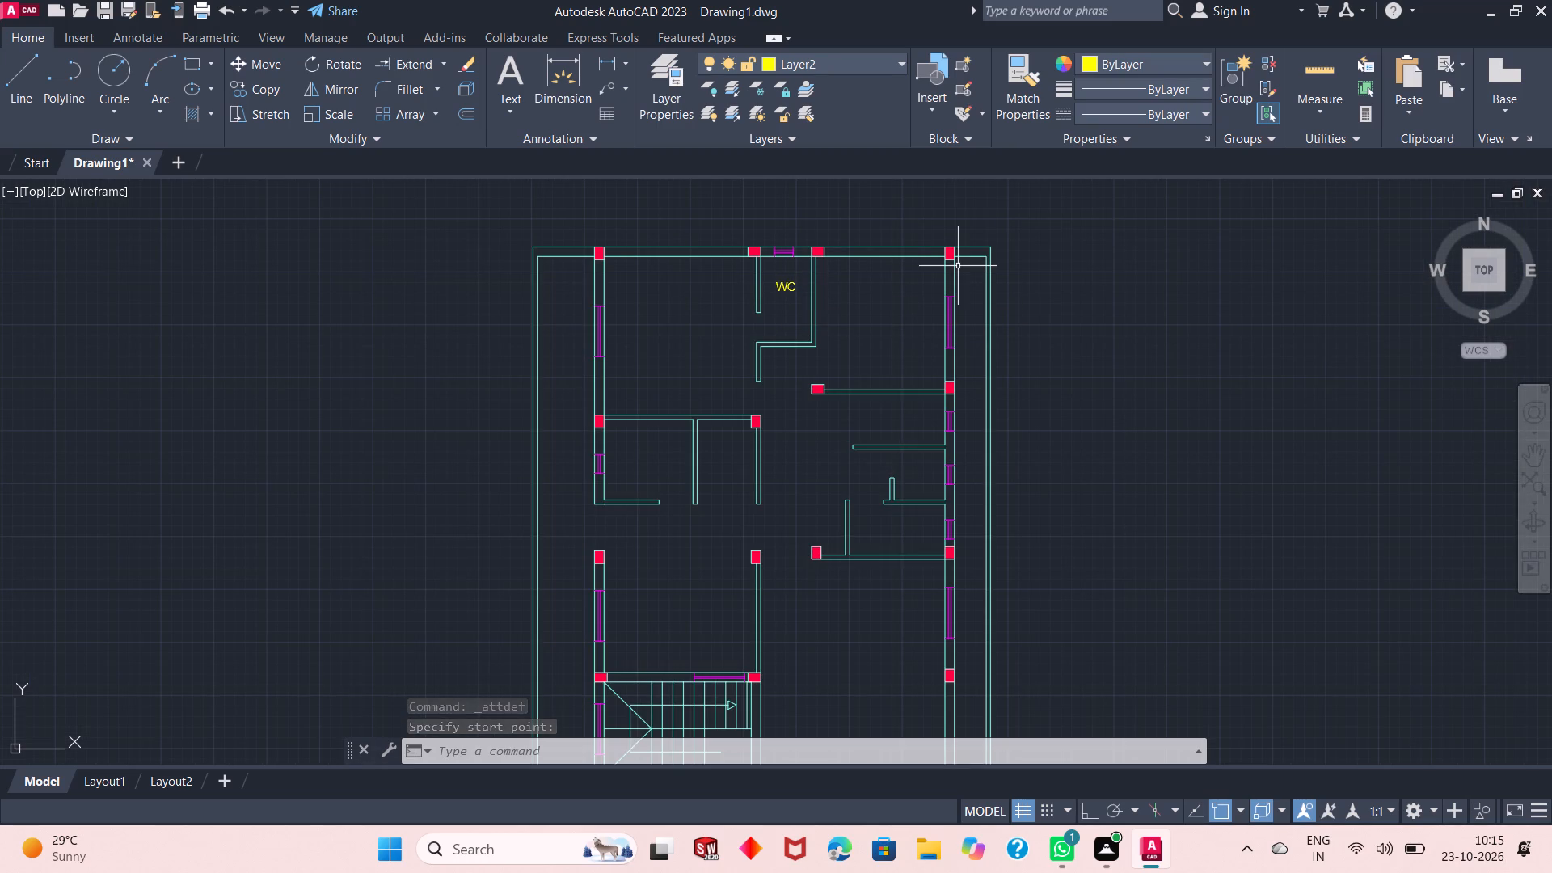
Place an attribute definition with tag 4'-6'9" directly below the WC label.
{"action": "key", "text": "Return"}
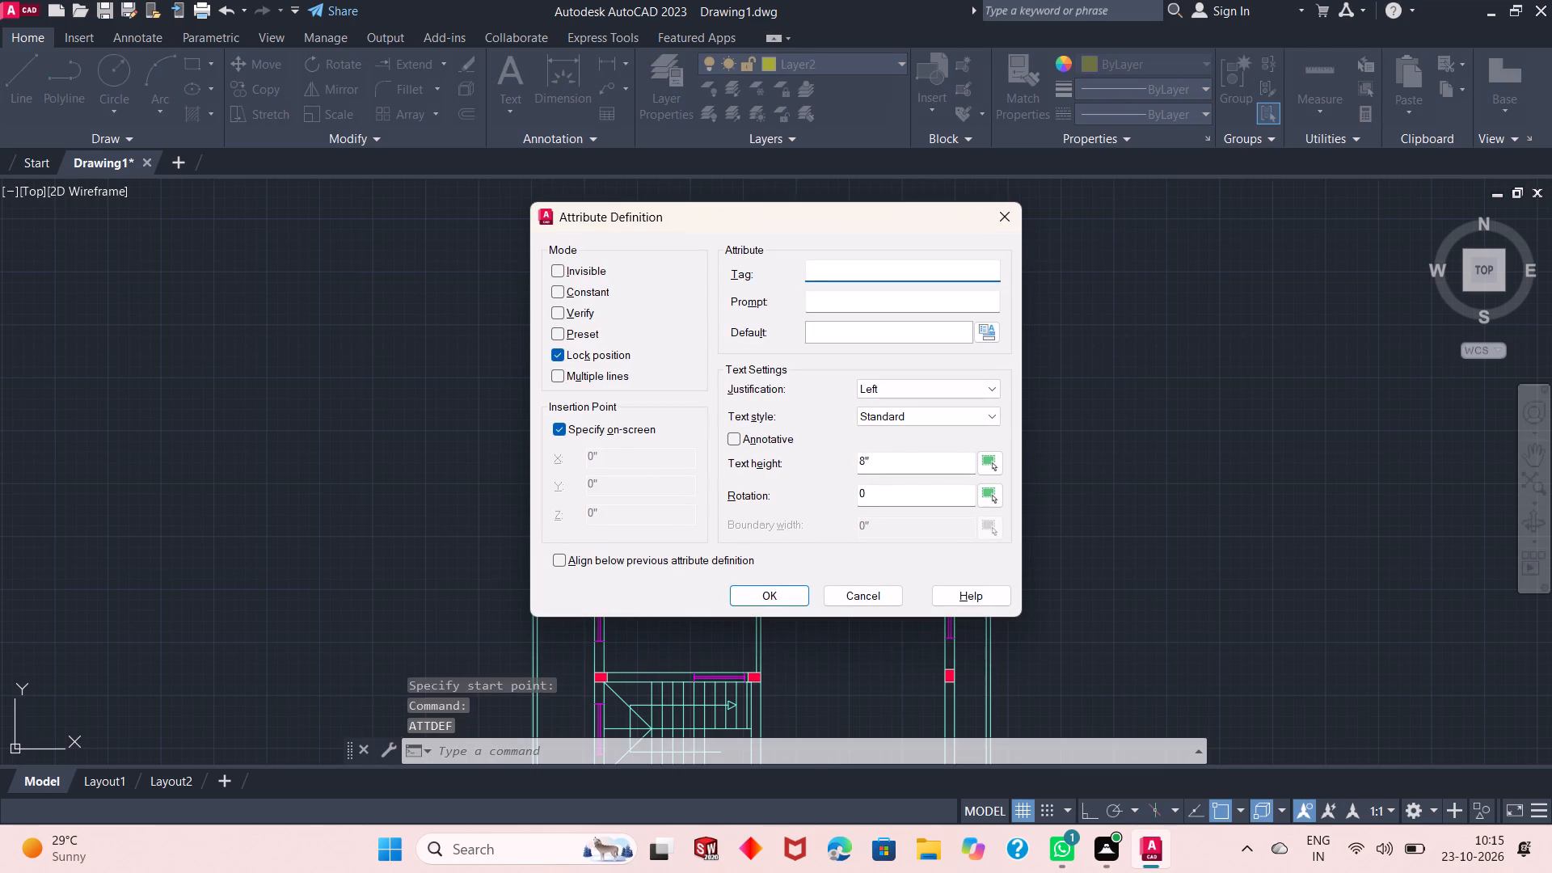
{"action": "type", "text": "4'"}
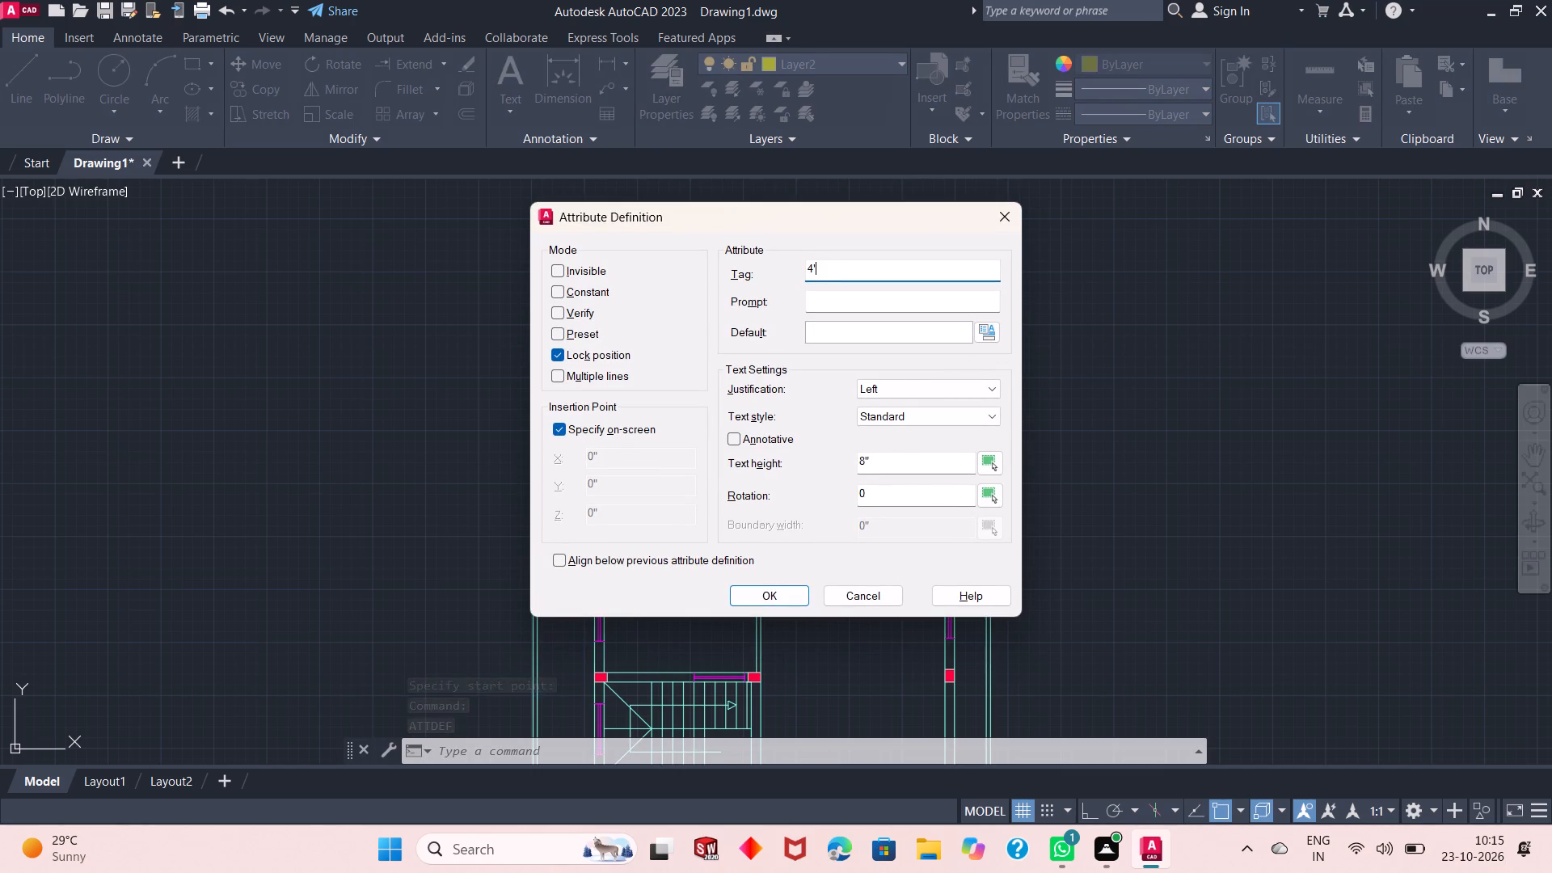
{"action": "key", "text": "minus"}
{"action": "type", "text": "6'9\""}
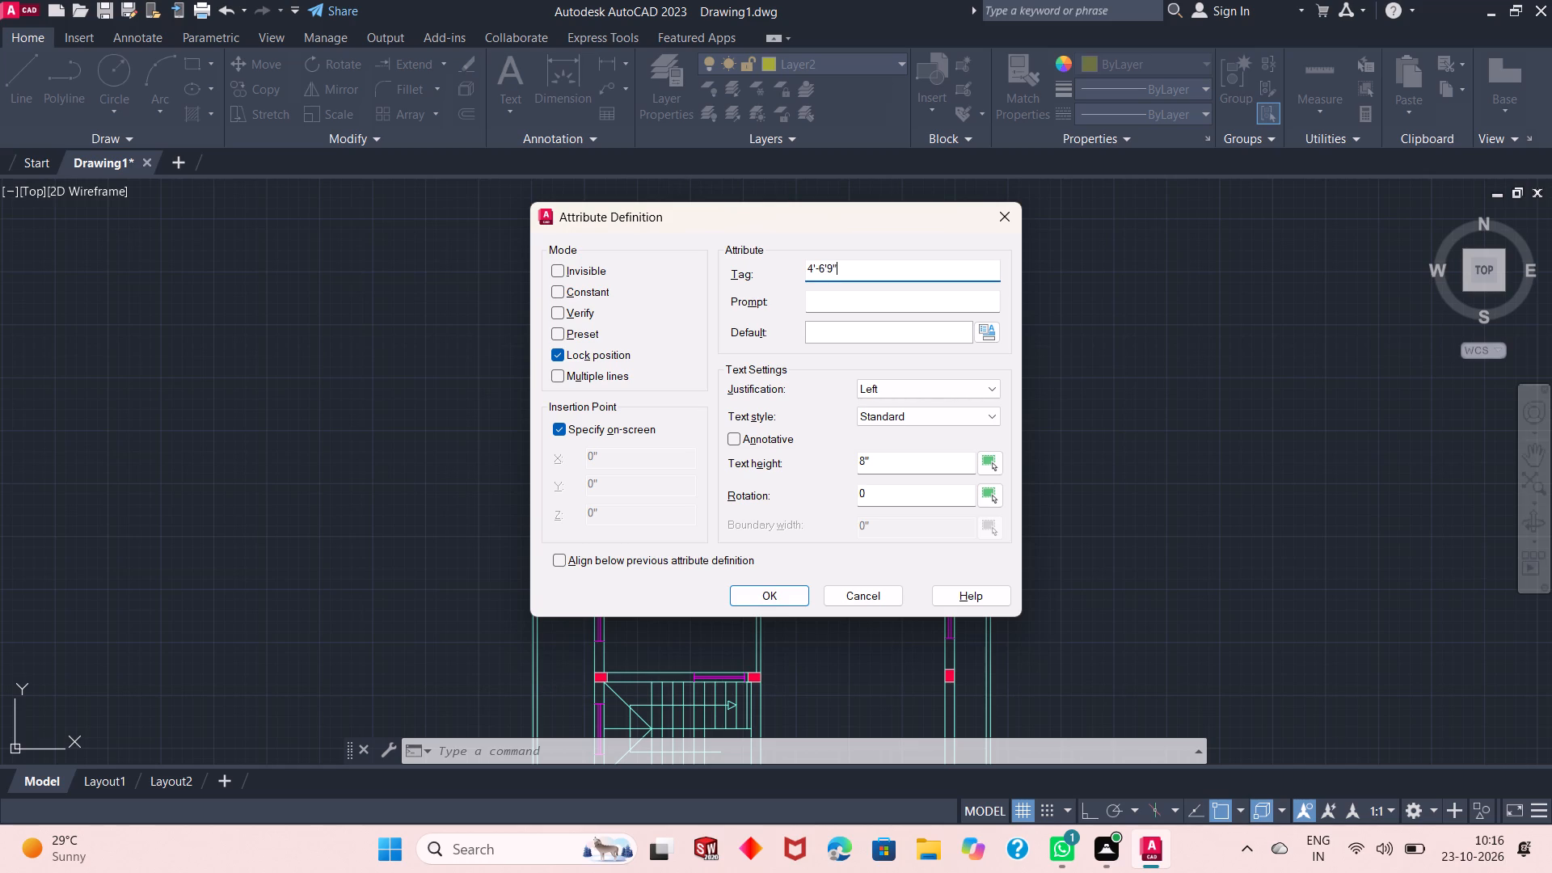
{"action": "key", "text": "Return"}
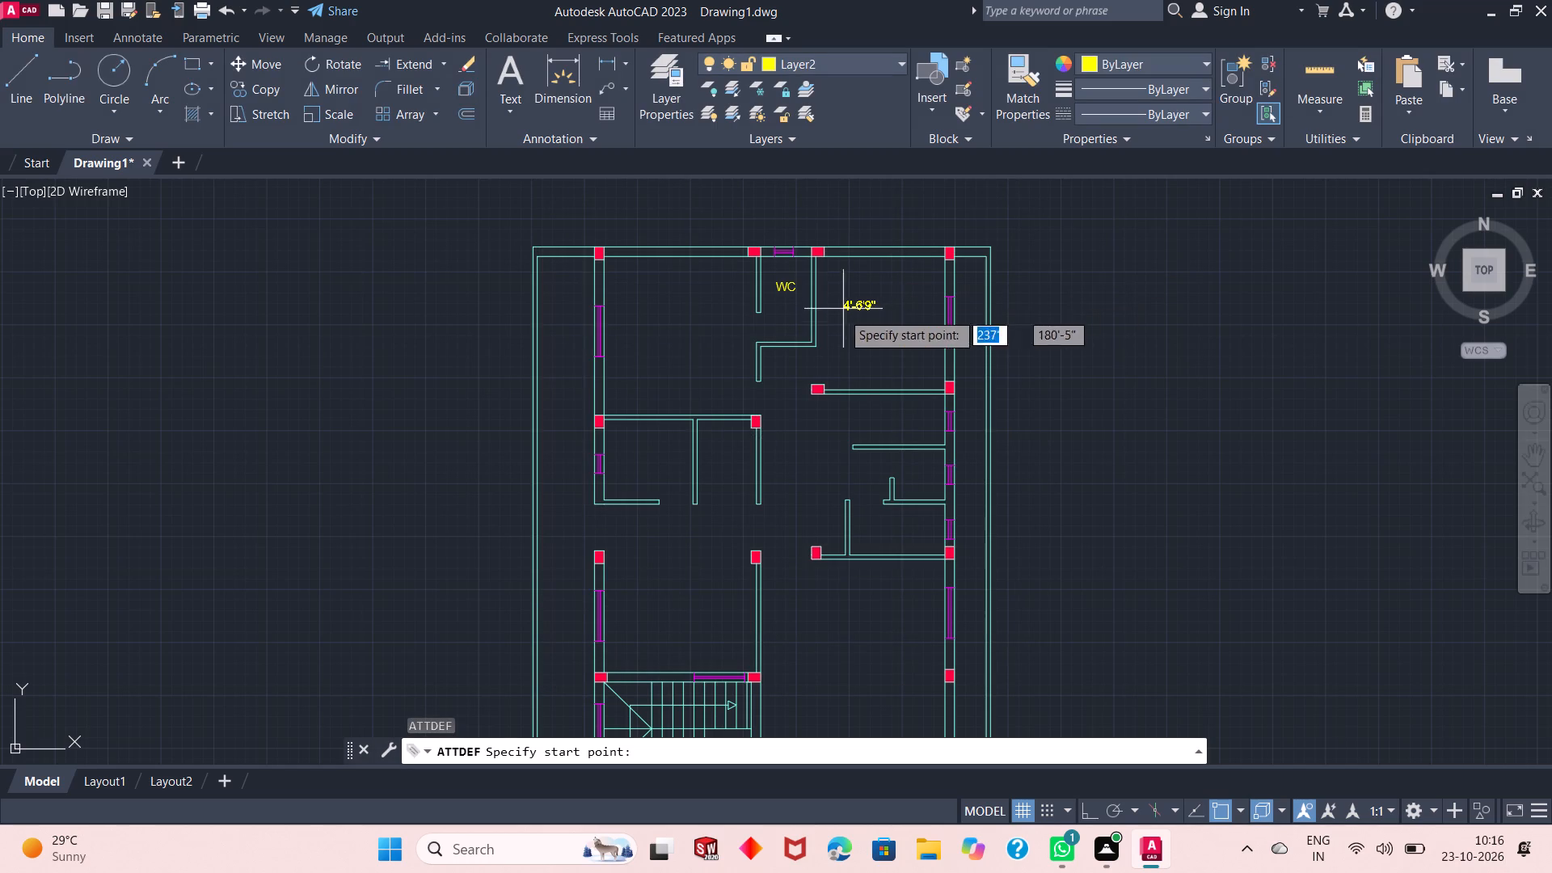
{"action": "scroll", "coordinate": [774, 301], "scroll_direction": "up", "scroll_amount": 1}
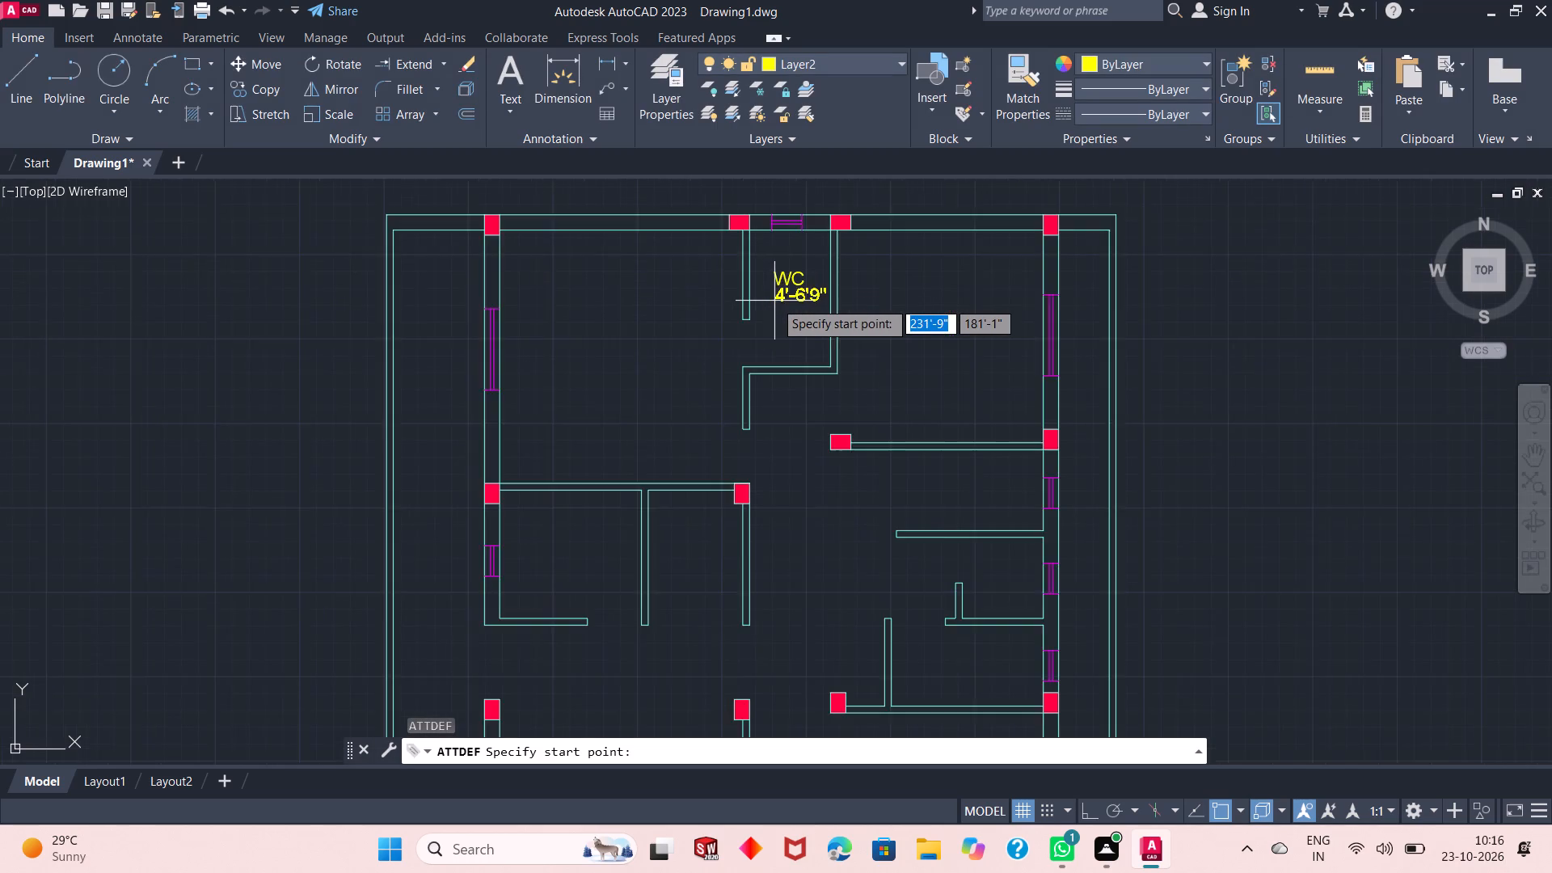
{"action": "scroll", "coordinate": [774, 300], "scroll_direction": "up", "scroll_amount": 2}
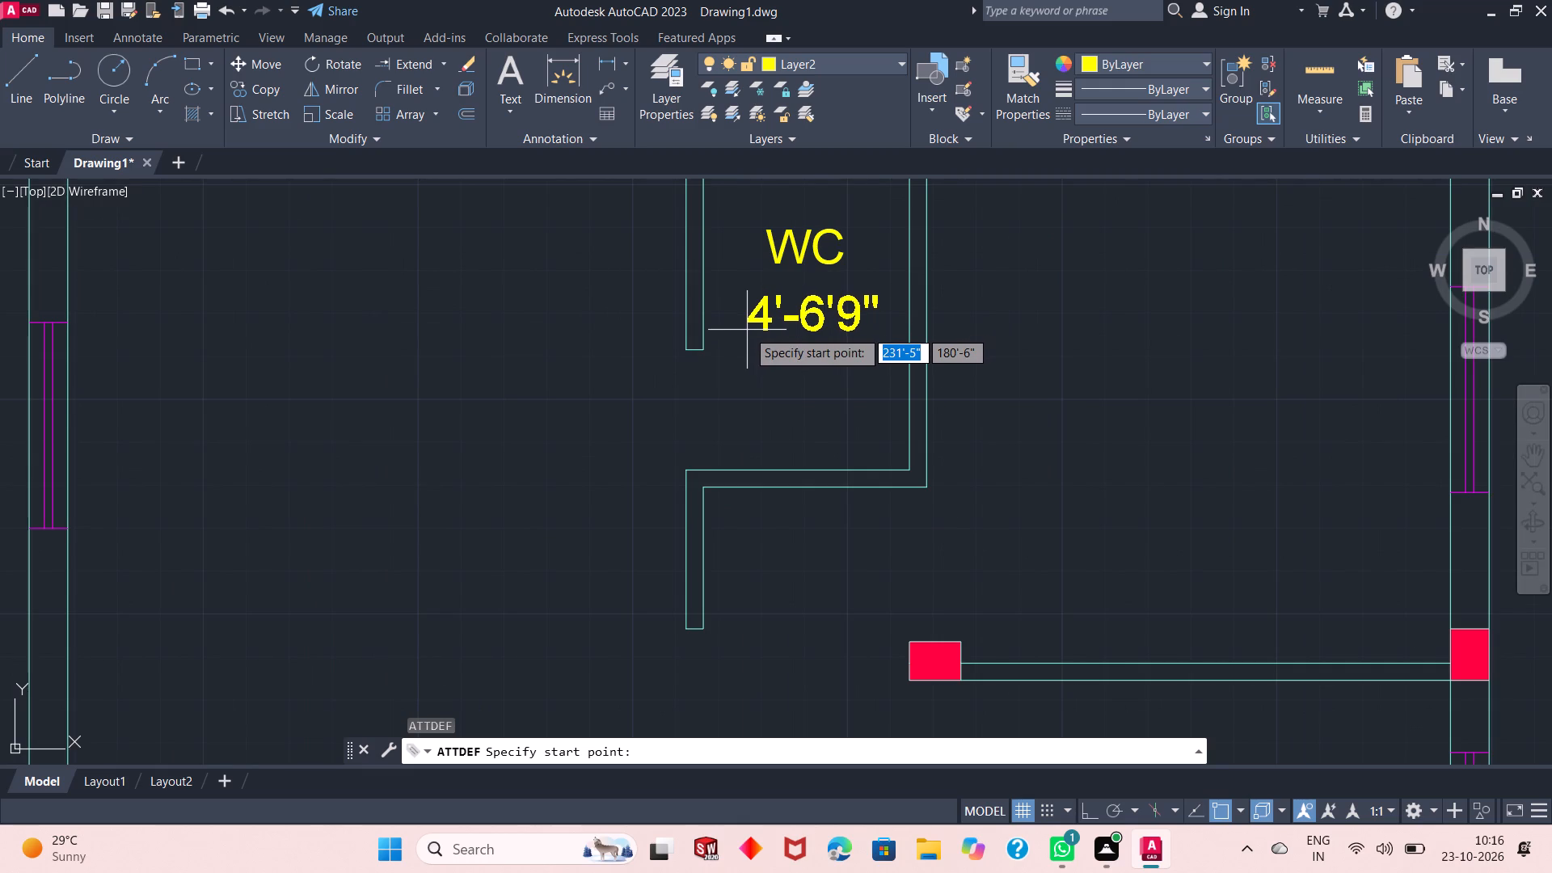
{"action": "left_click", "coordinate": [747, 331]}
Place an attribute definition with tag mbedroom in the northwest room, keeping the 8" text height.
{"action": "scroll", "coordinate": [802, 367], "scroll_direction": "down", "scroll_amount": 2}
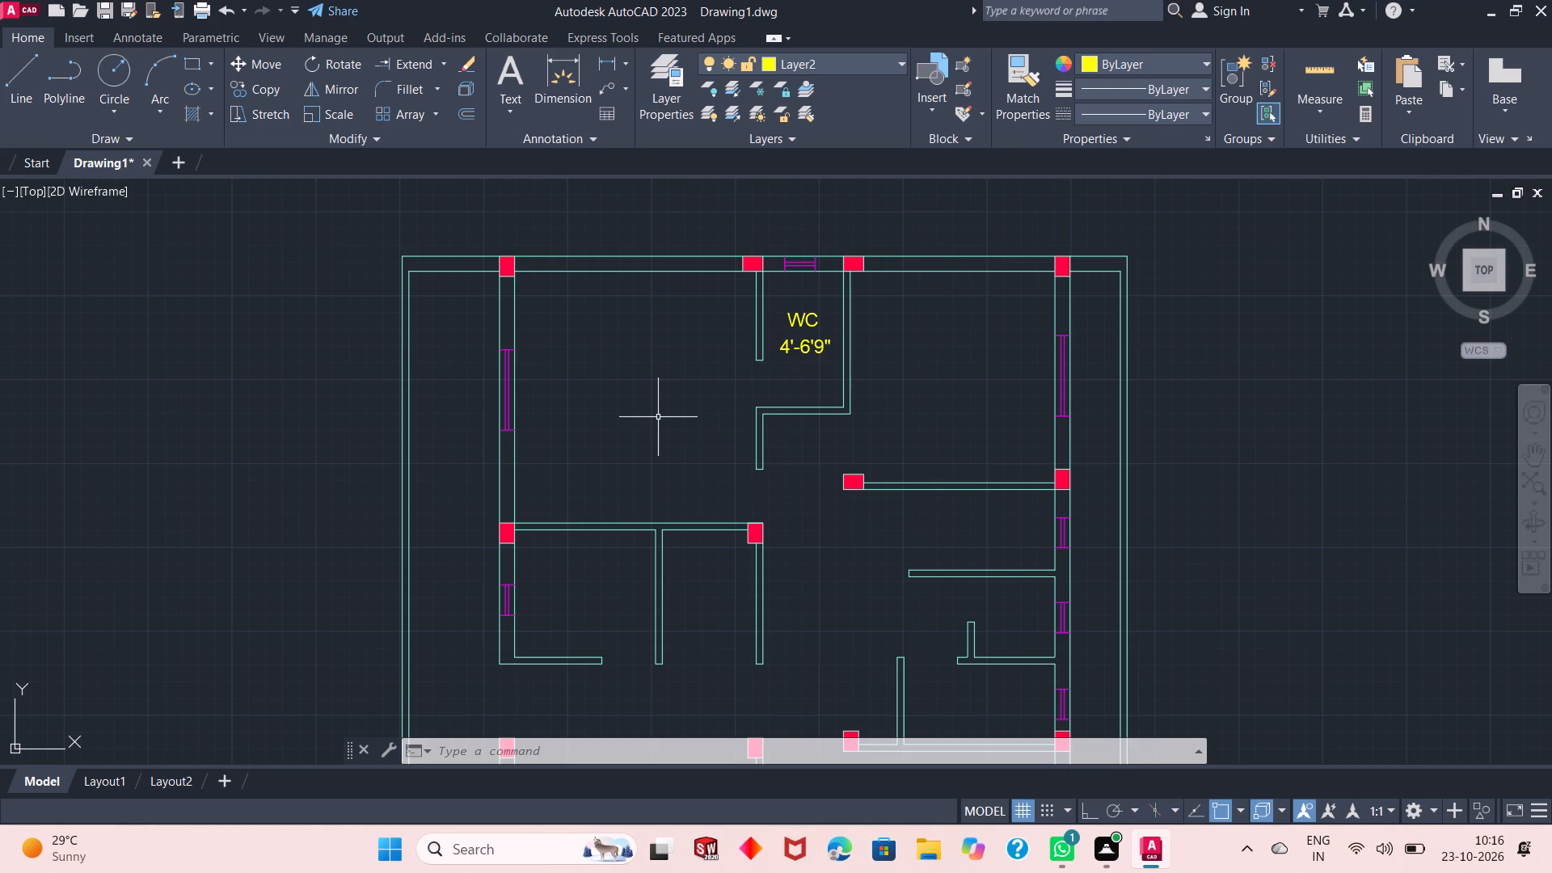
{"action": "scroll", "coordinate": [686, 373], "scroll_direction": "down", "scroll_amount": 1}
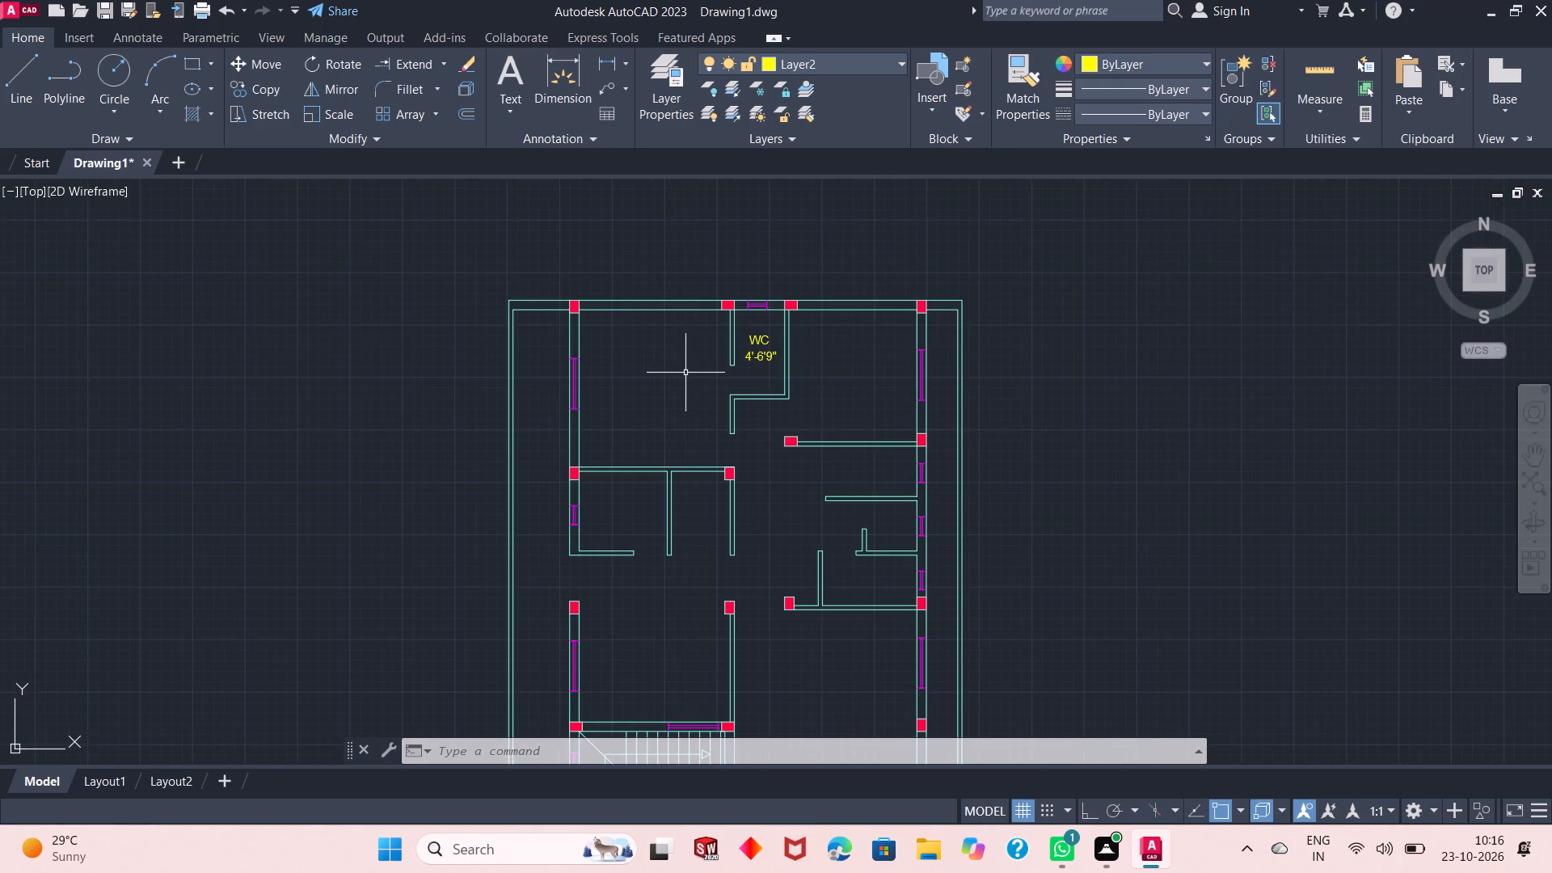
{"action": "scroll", "coordinate": [685, 373], "scroll_direction": "down", "scroll_amount": 2}
{"action": "scroll", "coordinate": [683, 416], "scroll_direction": "up", "scroll_amount": 1}
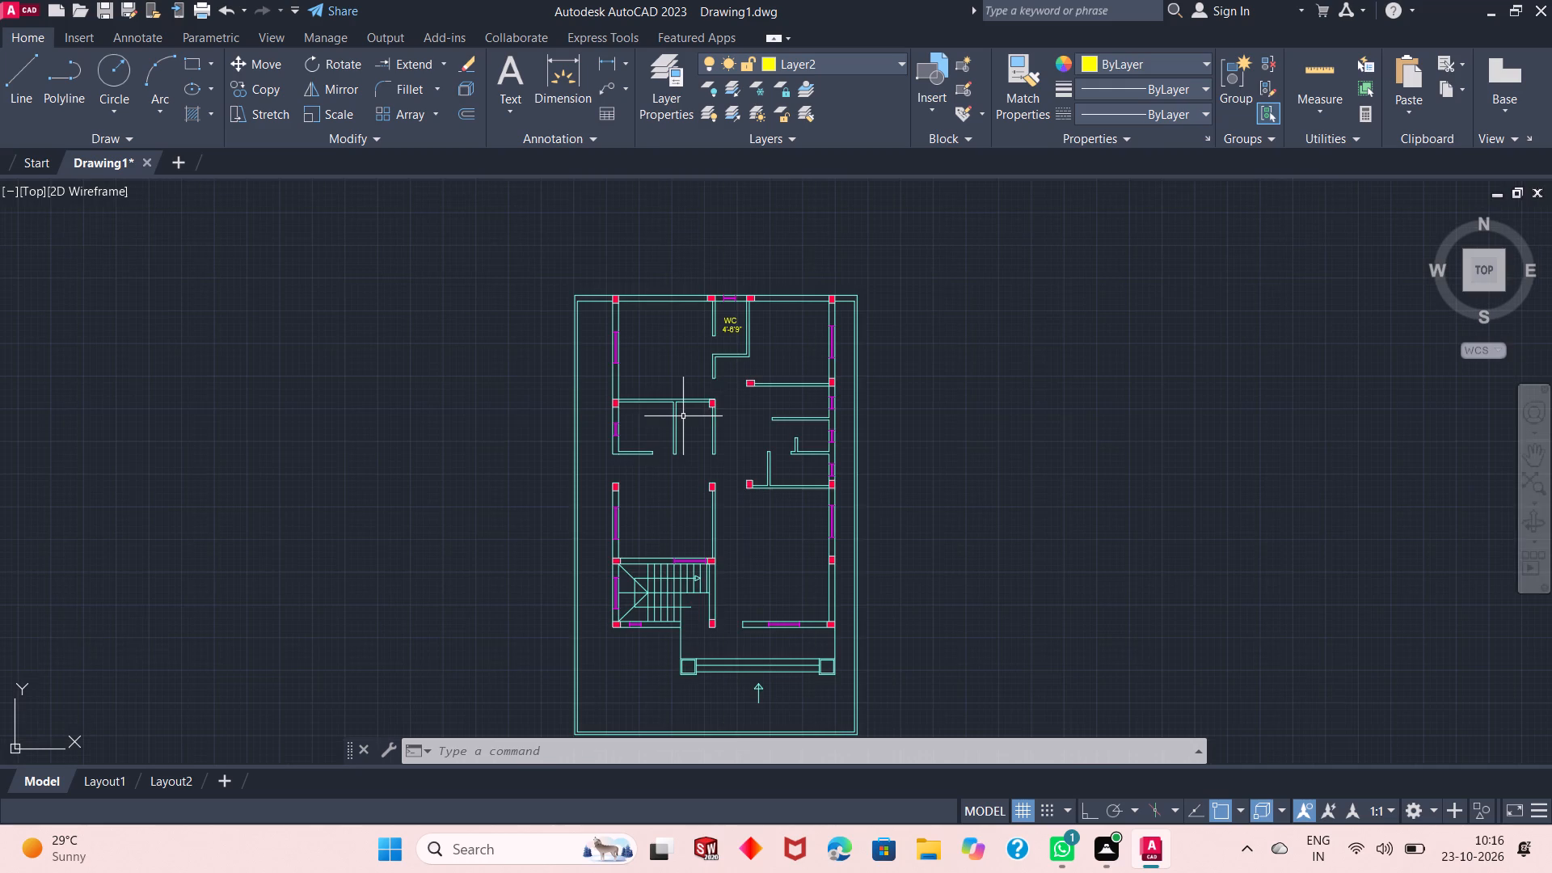
{"action": "scroll", "coordinate": [682, 407], "scroll_direction": "up", "scroll_amount": 1}
{"action": "key", "text": "space"}
{"action": "type", "text": "mbedroom"}
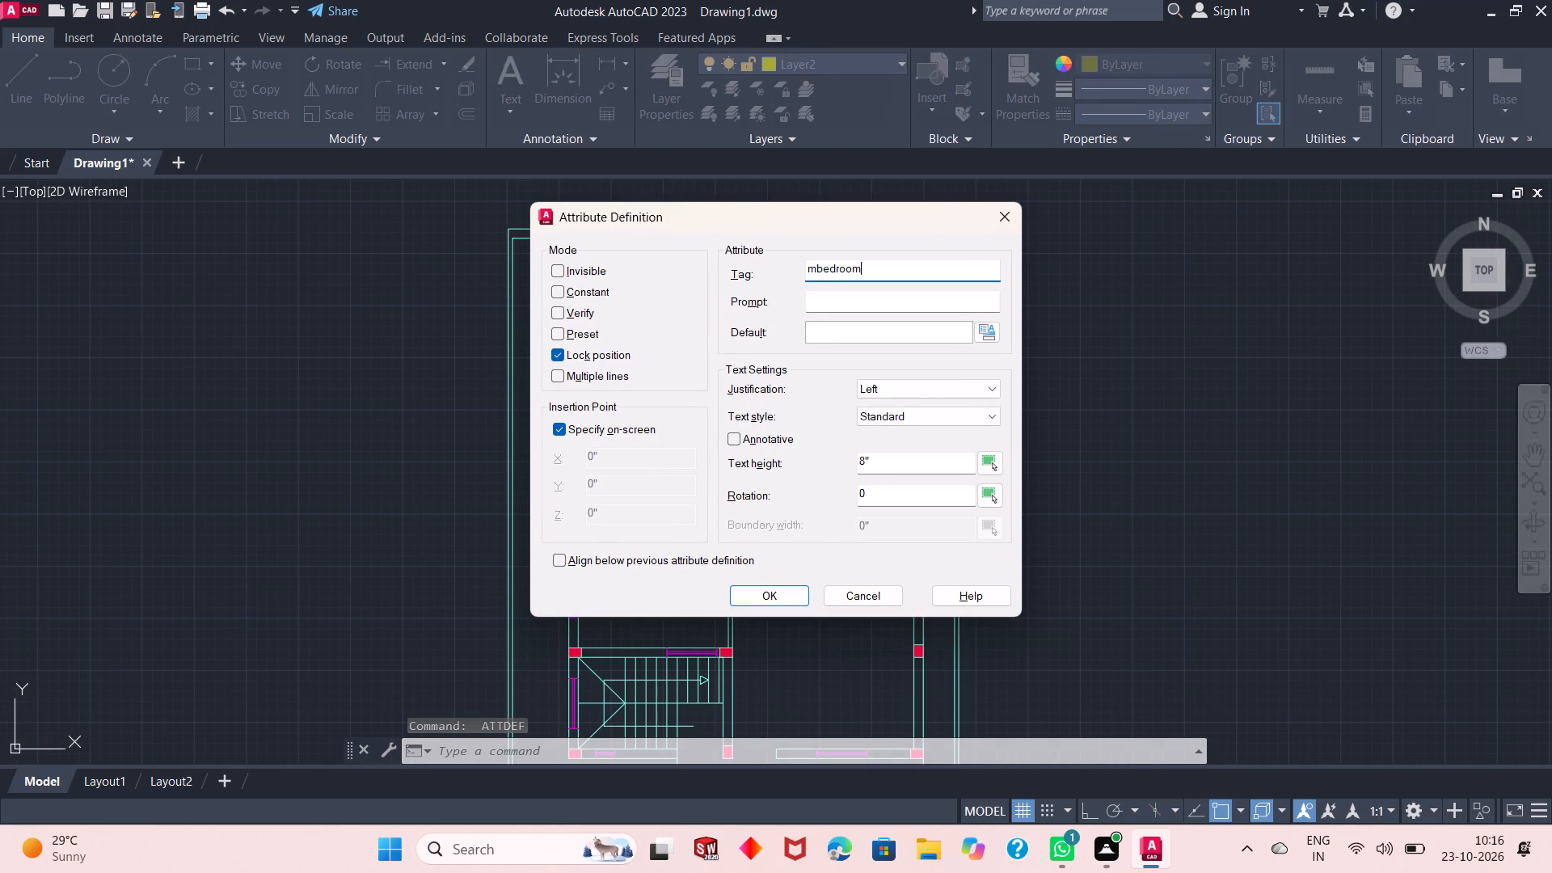
{"action": "key", "text": "Return"}
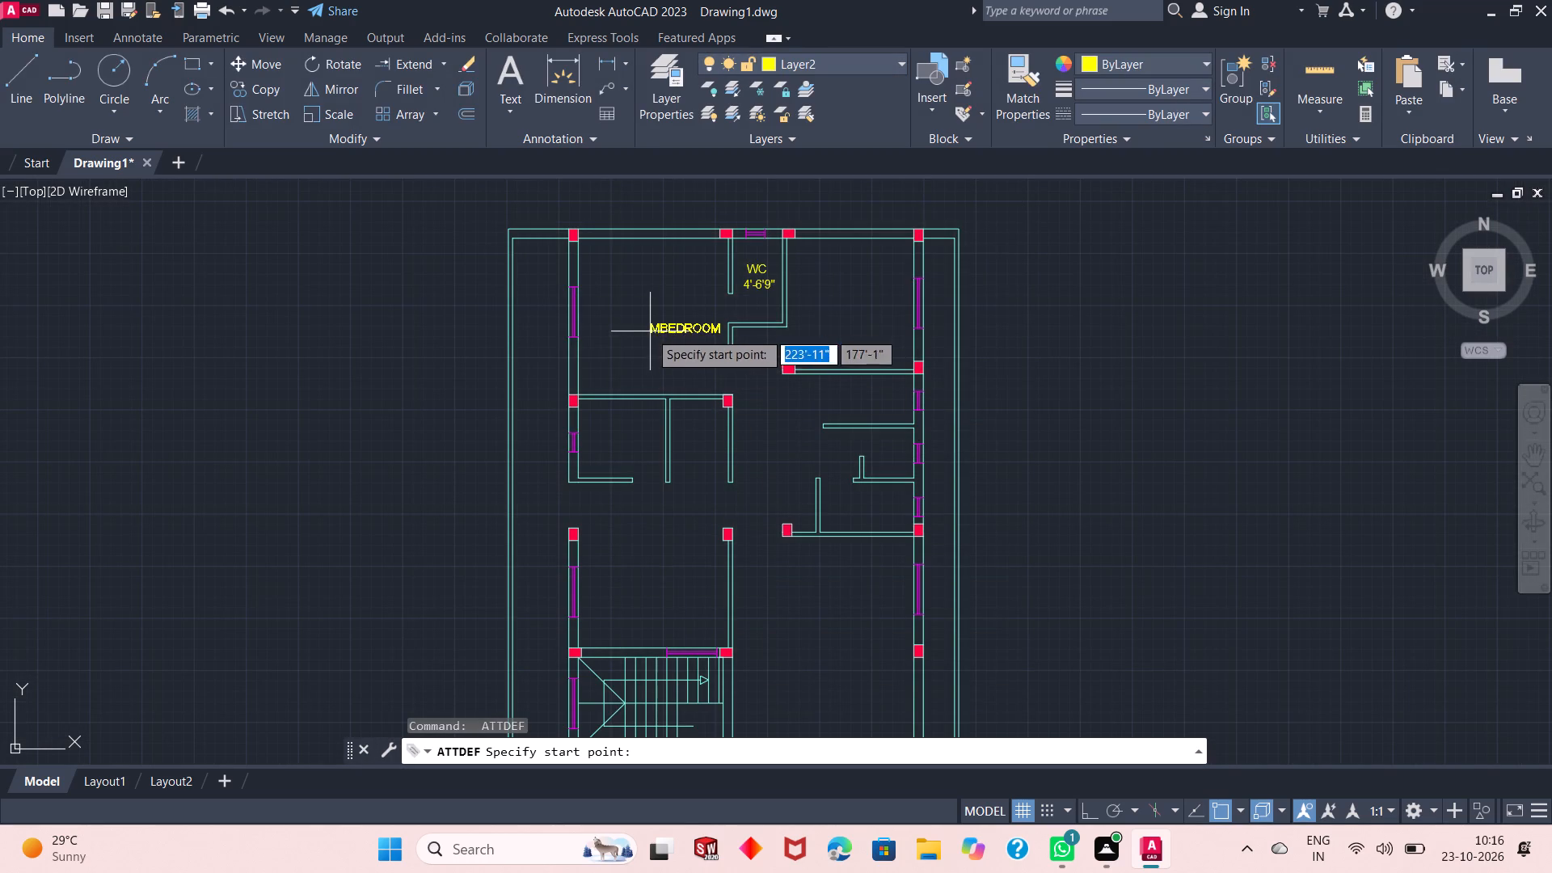
{"action": "left_click", "coordinate": [619, 296]}
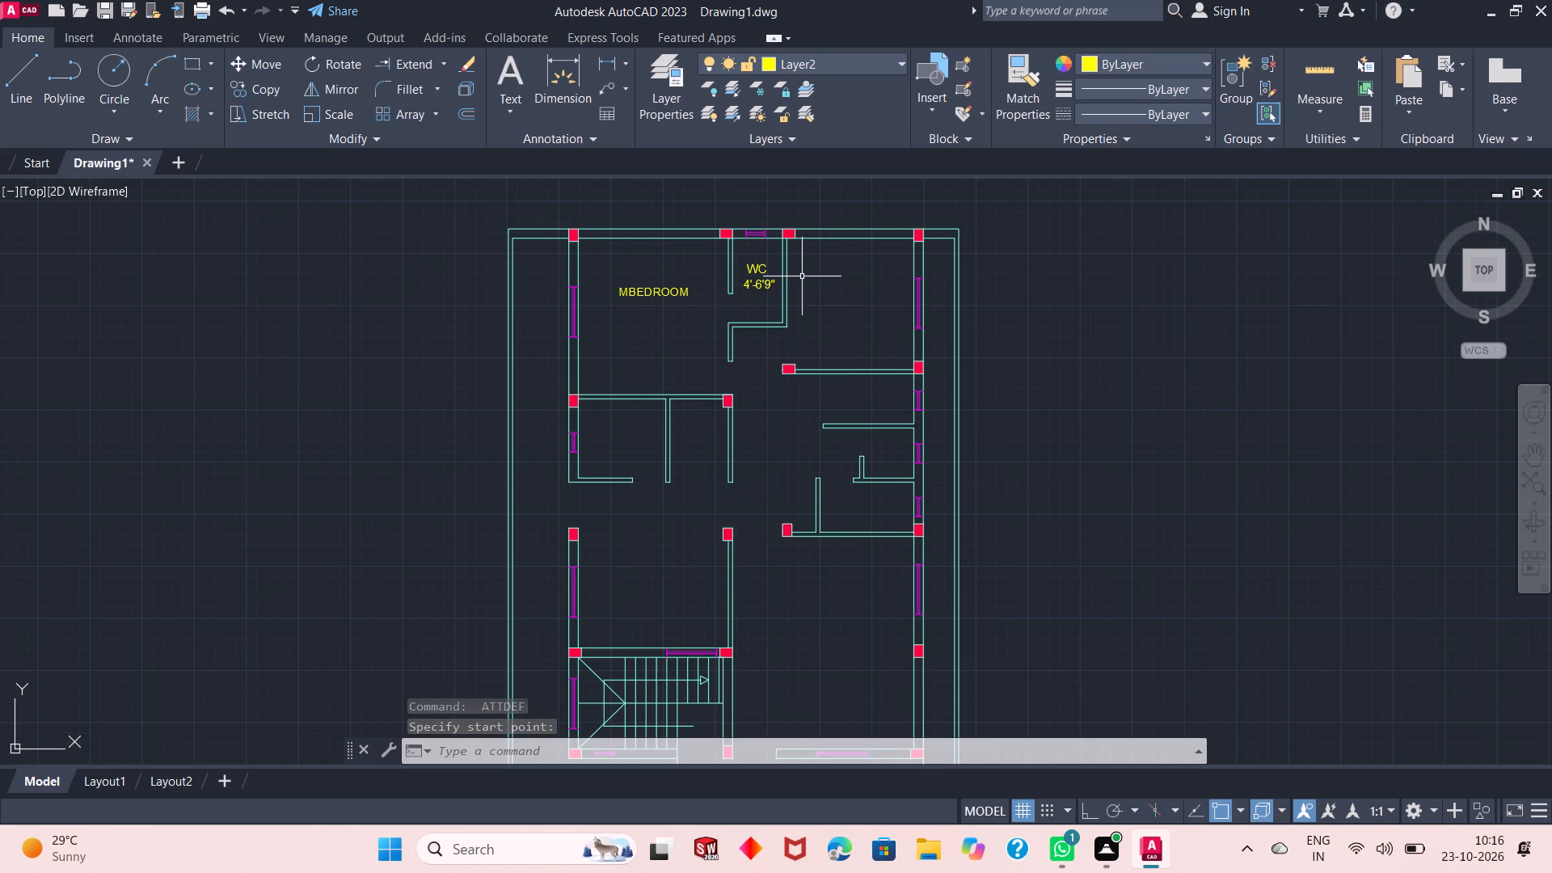
Place an attribute definition with tag 12'-12'6" below the MBEDROOM label in the northwest room.
{"action": "key", "text": "space"}
{"action": "type", "text": "12'"}
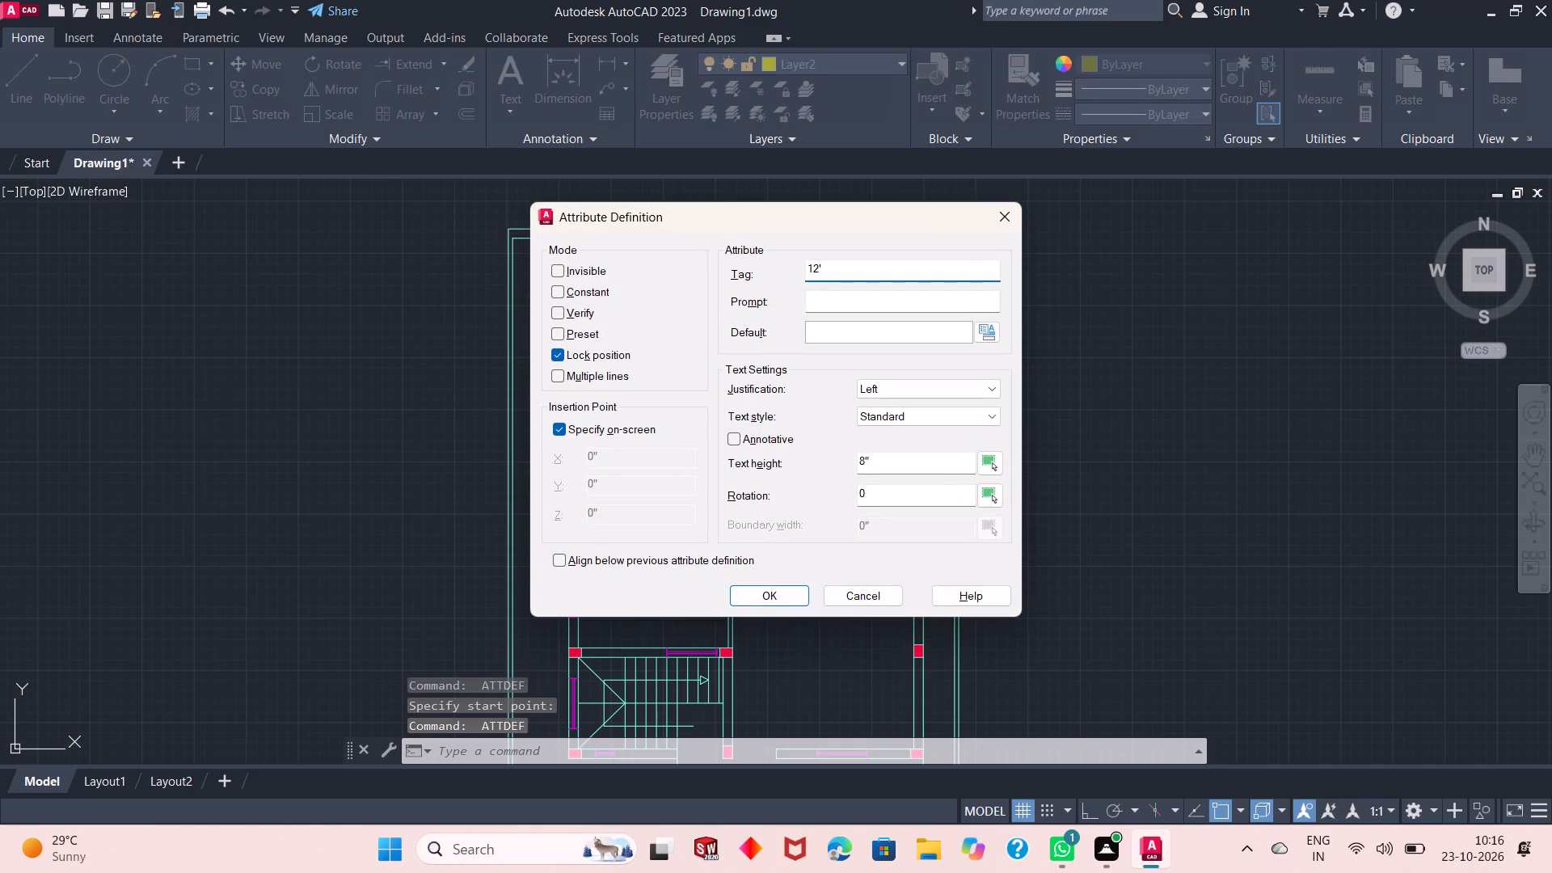
{"action": "key", "text": "minus"}
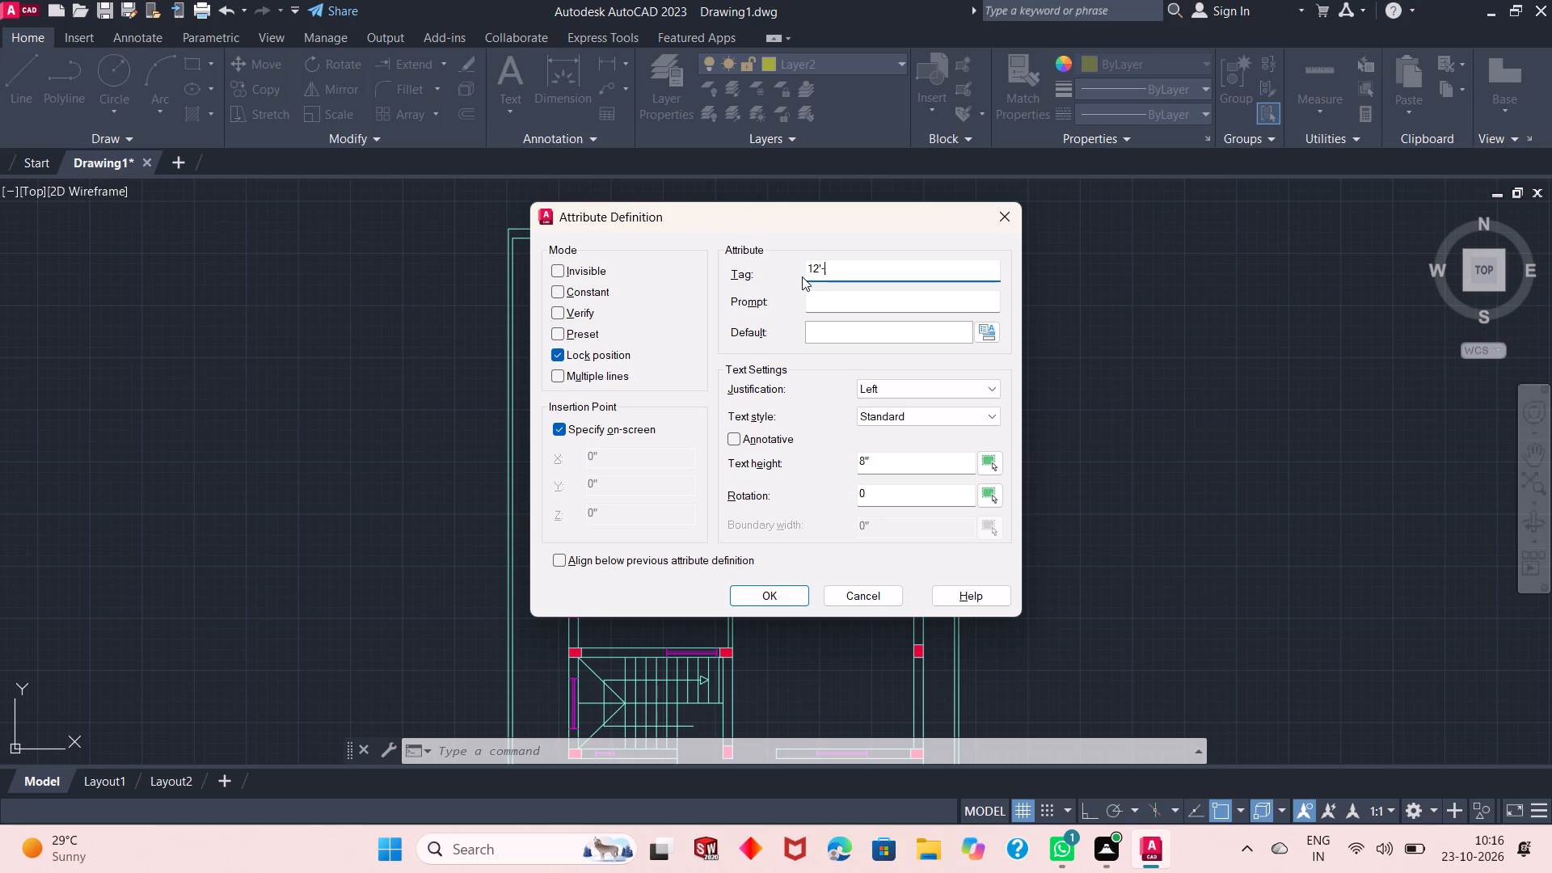
{"action": "type", "text": "12'"}
{"action": "type", "text": "6\""}
{"action": "key", "text": "Return"}
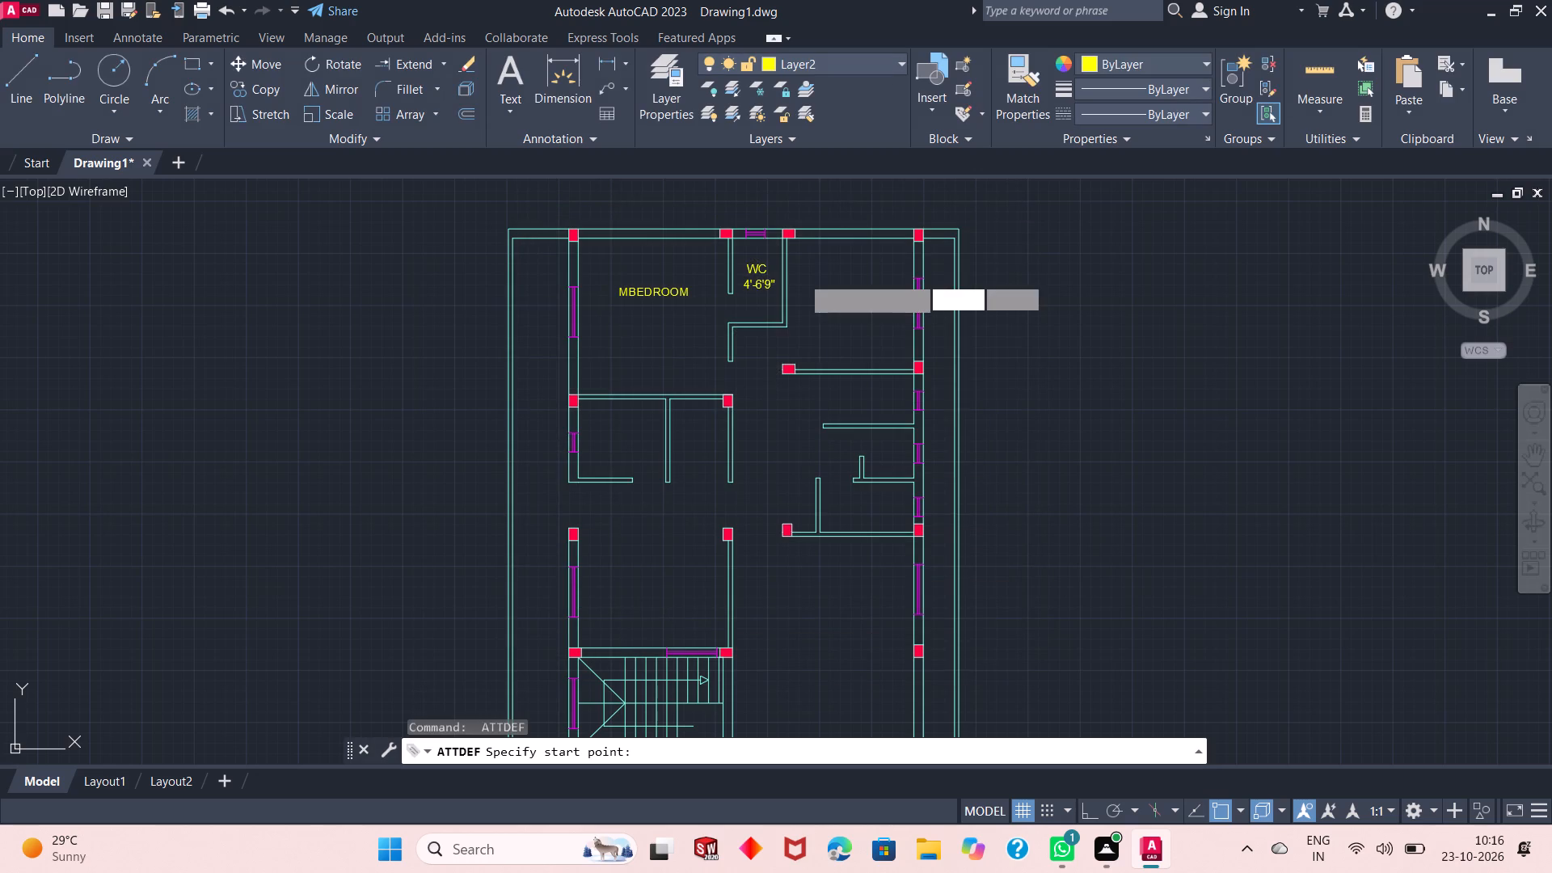
{"action": "scroll", "coordinate": [635, 318], "scroll_direction": "up", "scroll_amount": 2}
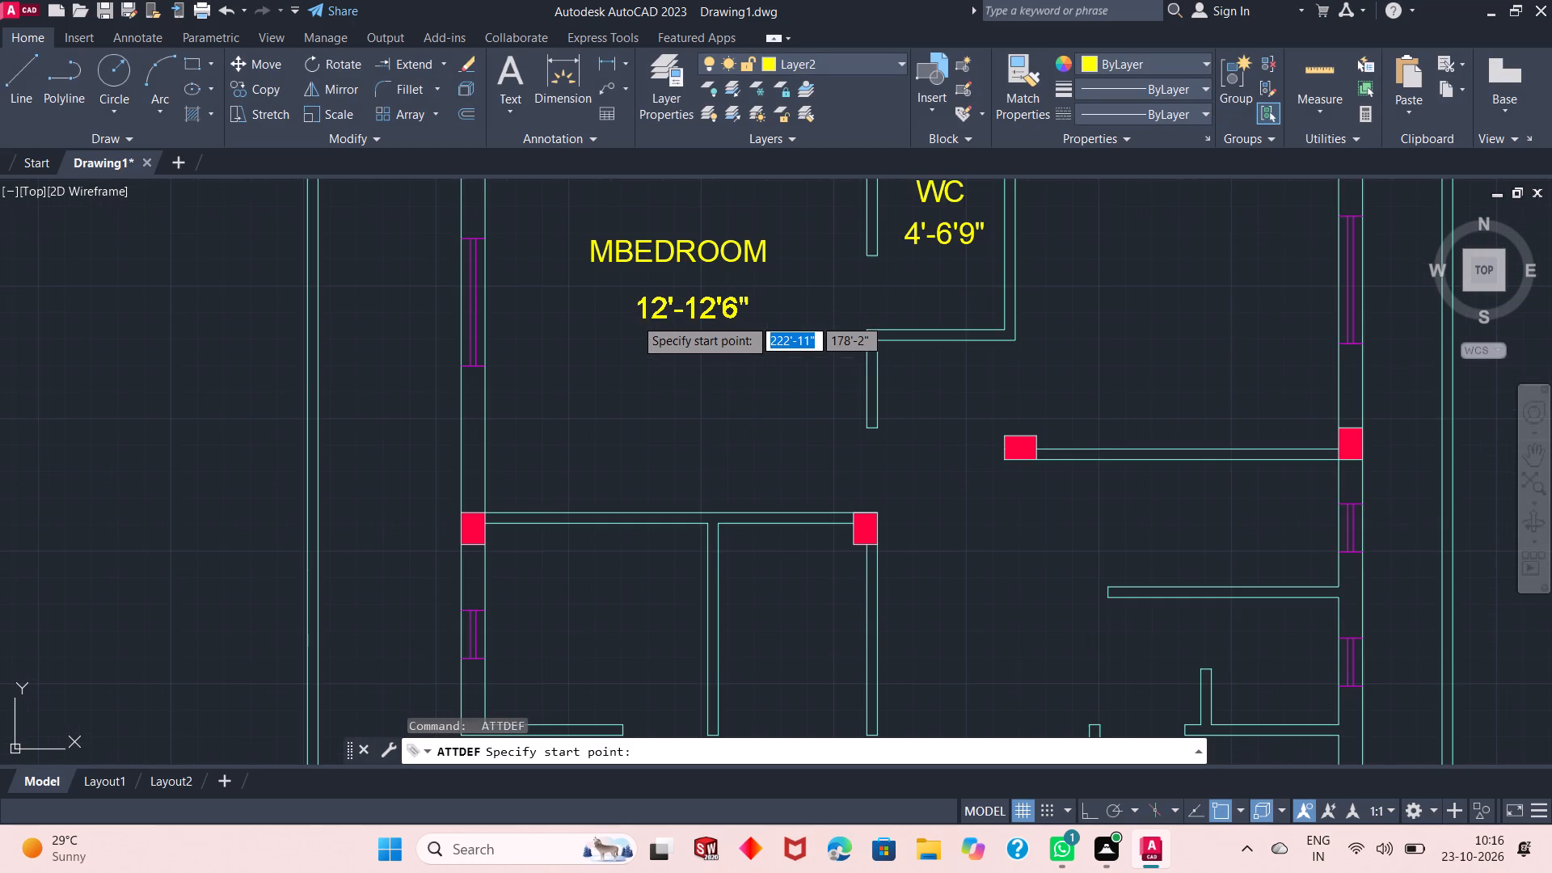
{"action": "left_click", "coordinate": [615, 313]}
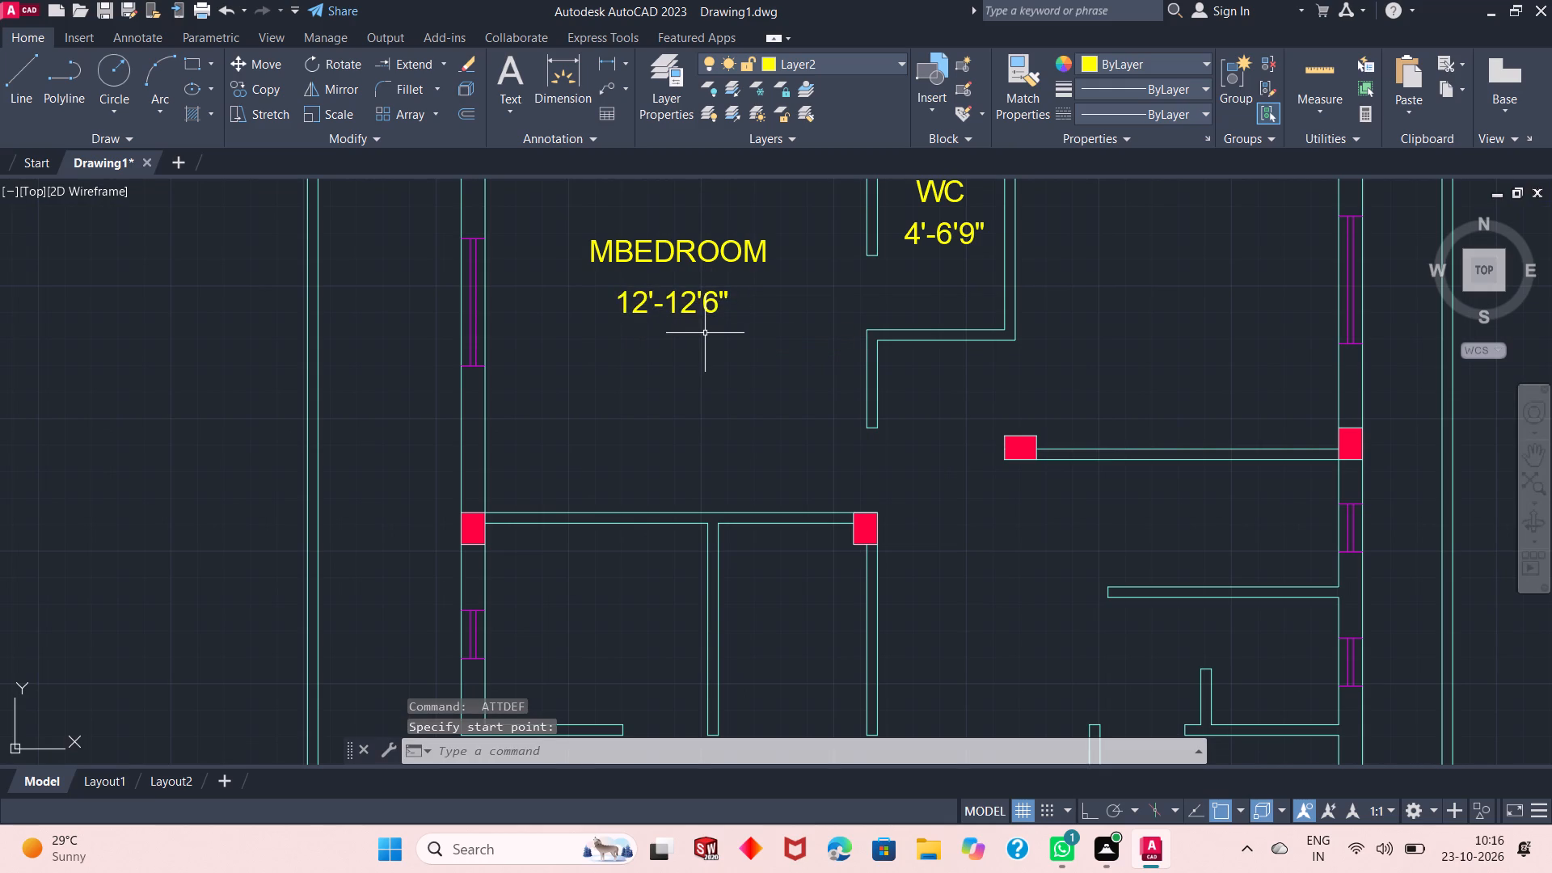
Place an attribute definition with tag bedroom in the northeast room, east of the WC.
{"action": "scroll", "coordinate": [696, 333], "scroll_direction": "down", "scroll_amount": 2}
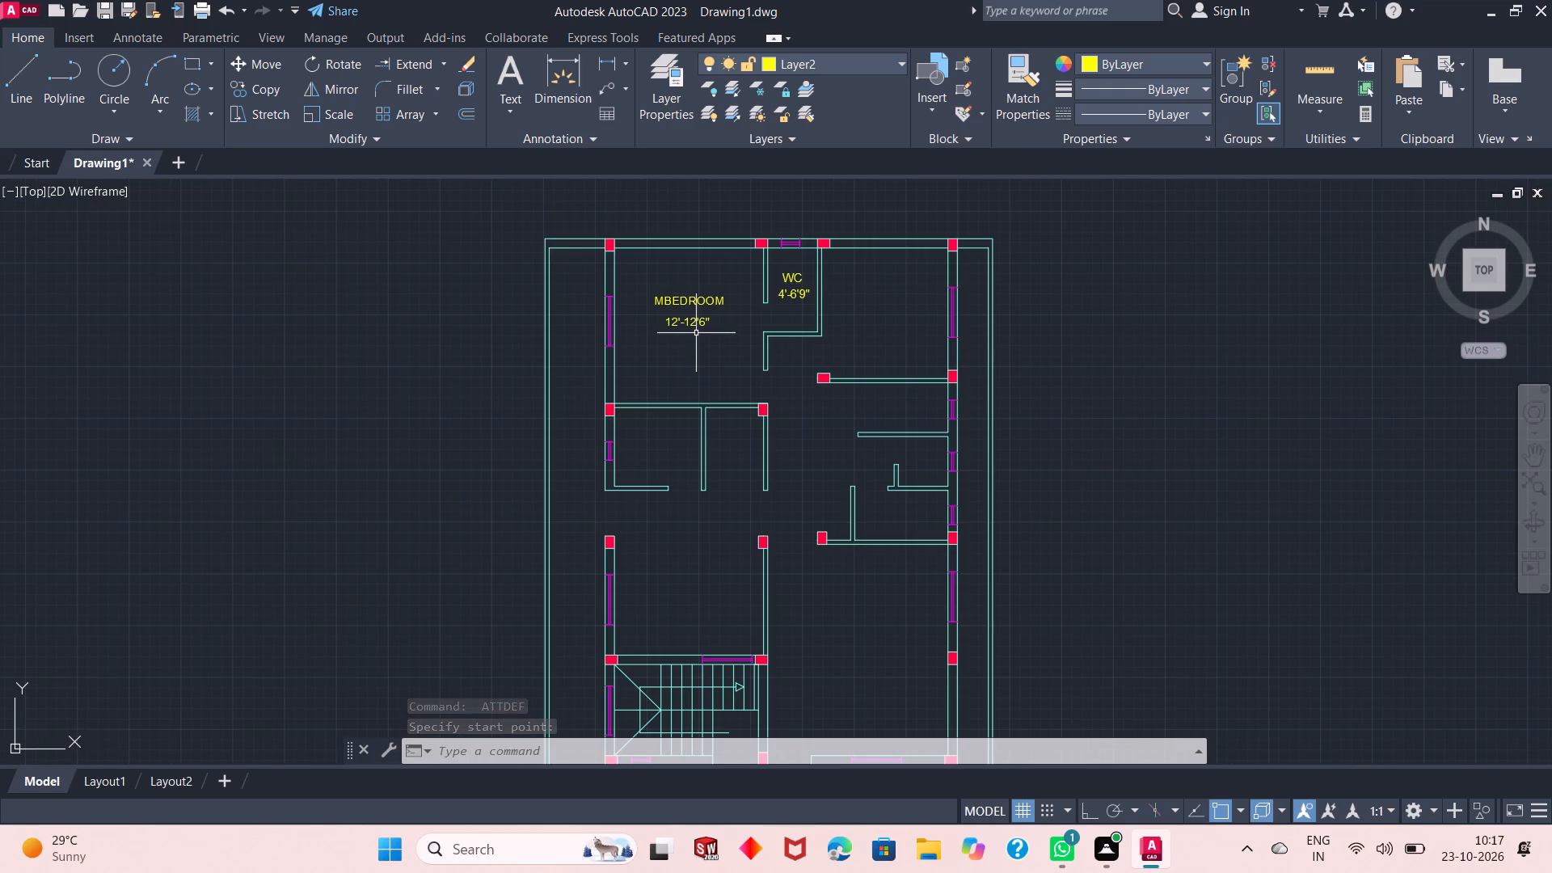
{"action": "key", "text": "space"}
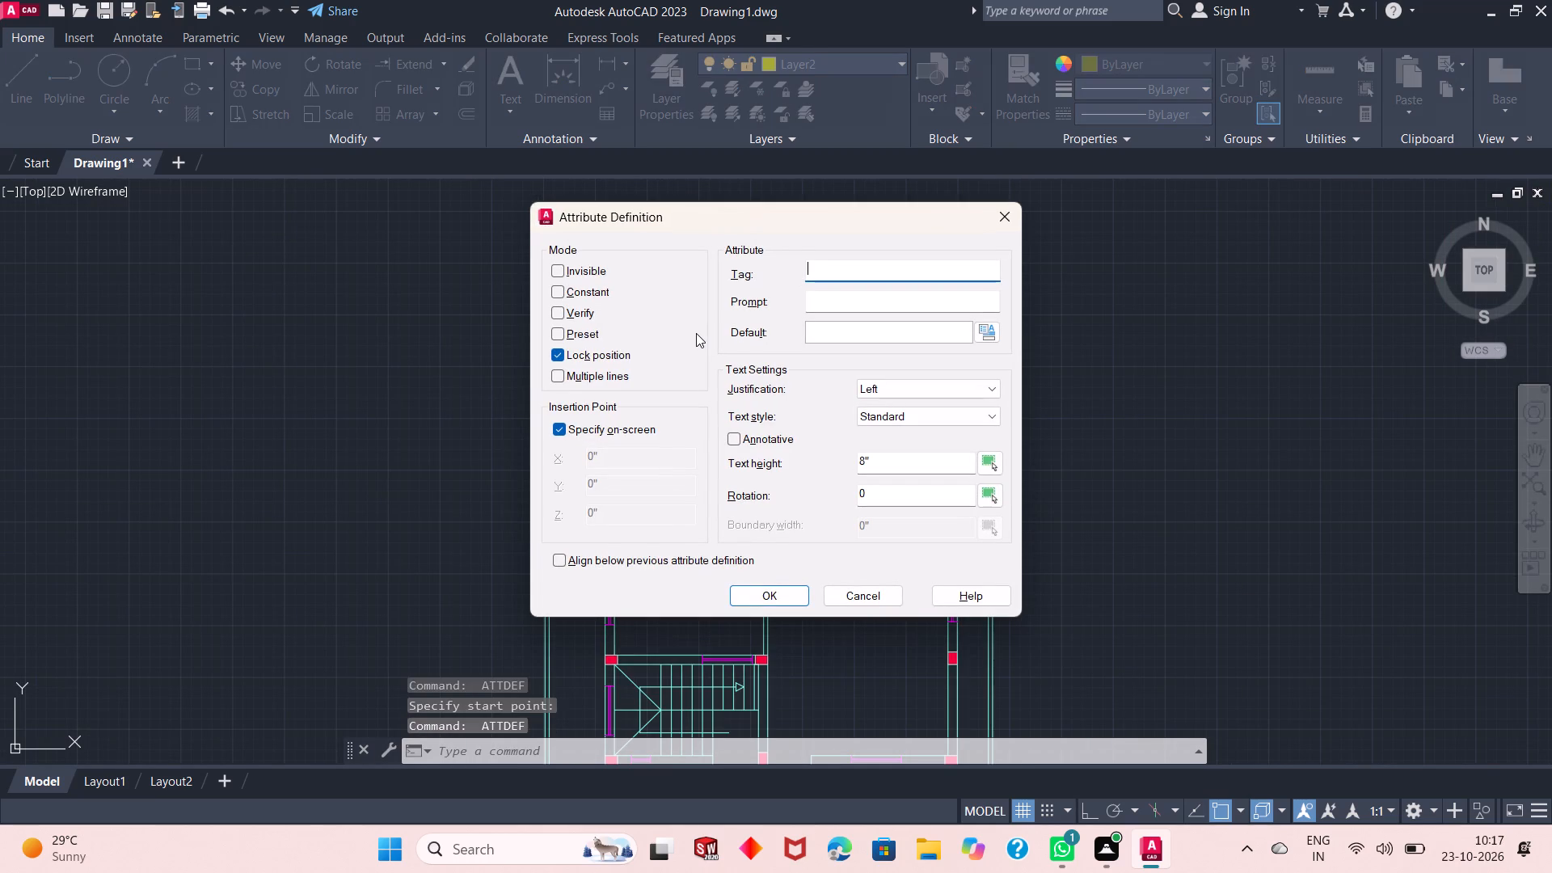
{"action": "type", "text": "bedr"}
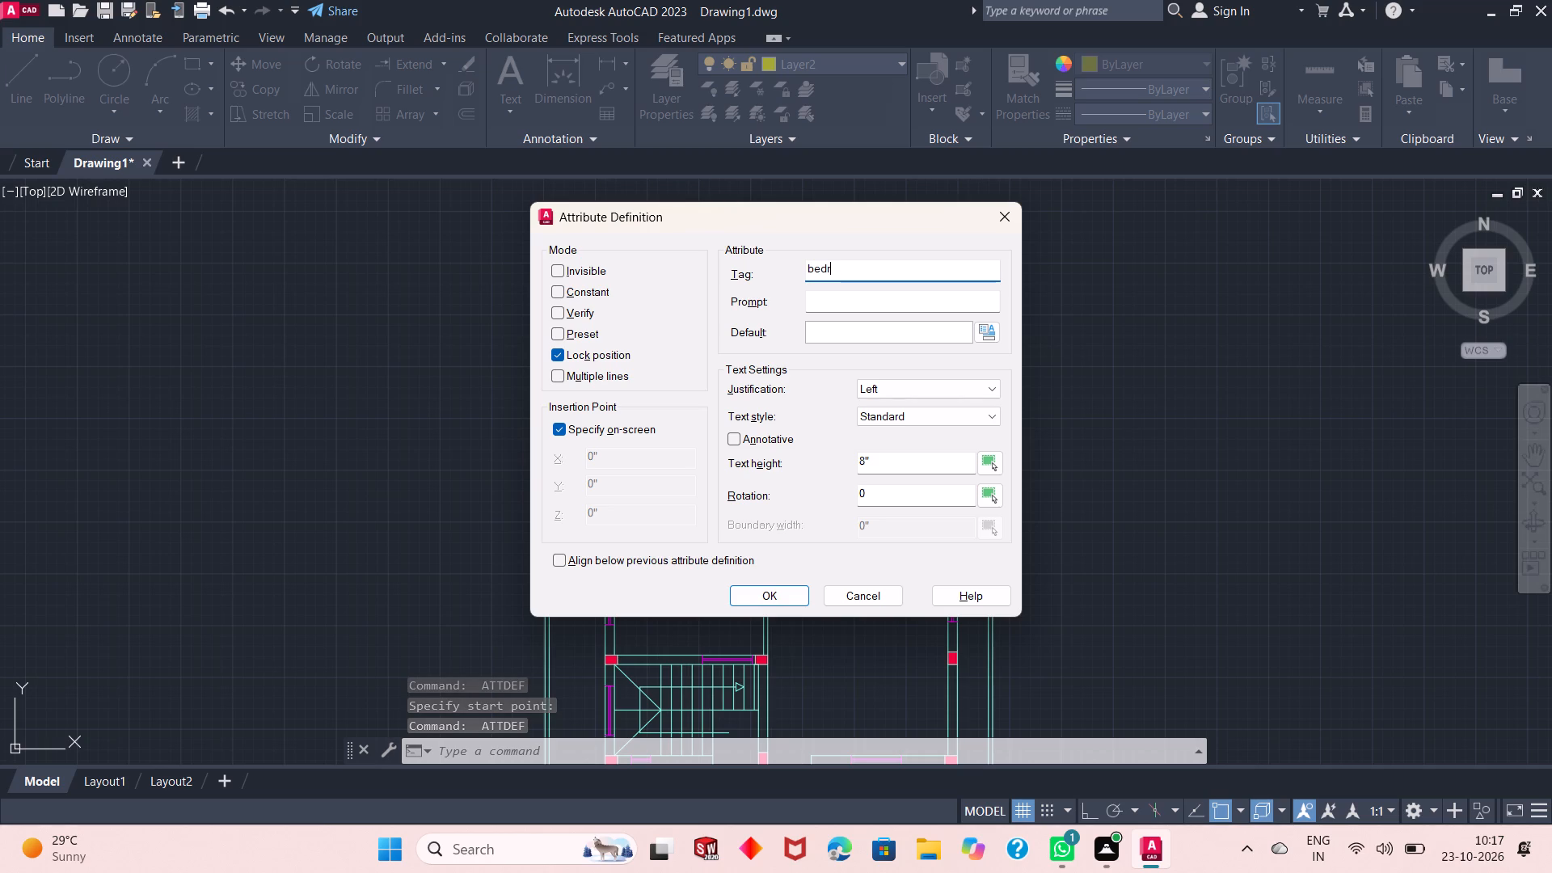
{"action": "type", "text": "oom"}
{"action": "key", "text": "Return"}
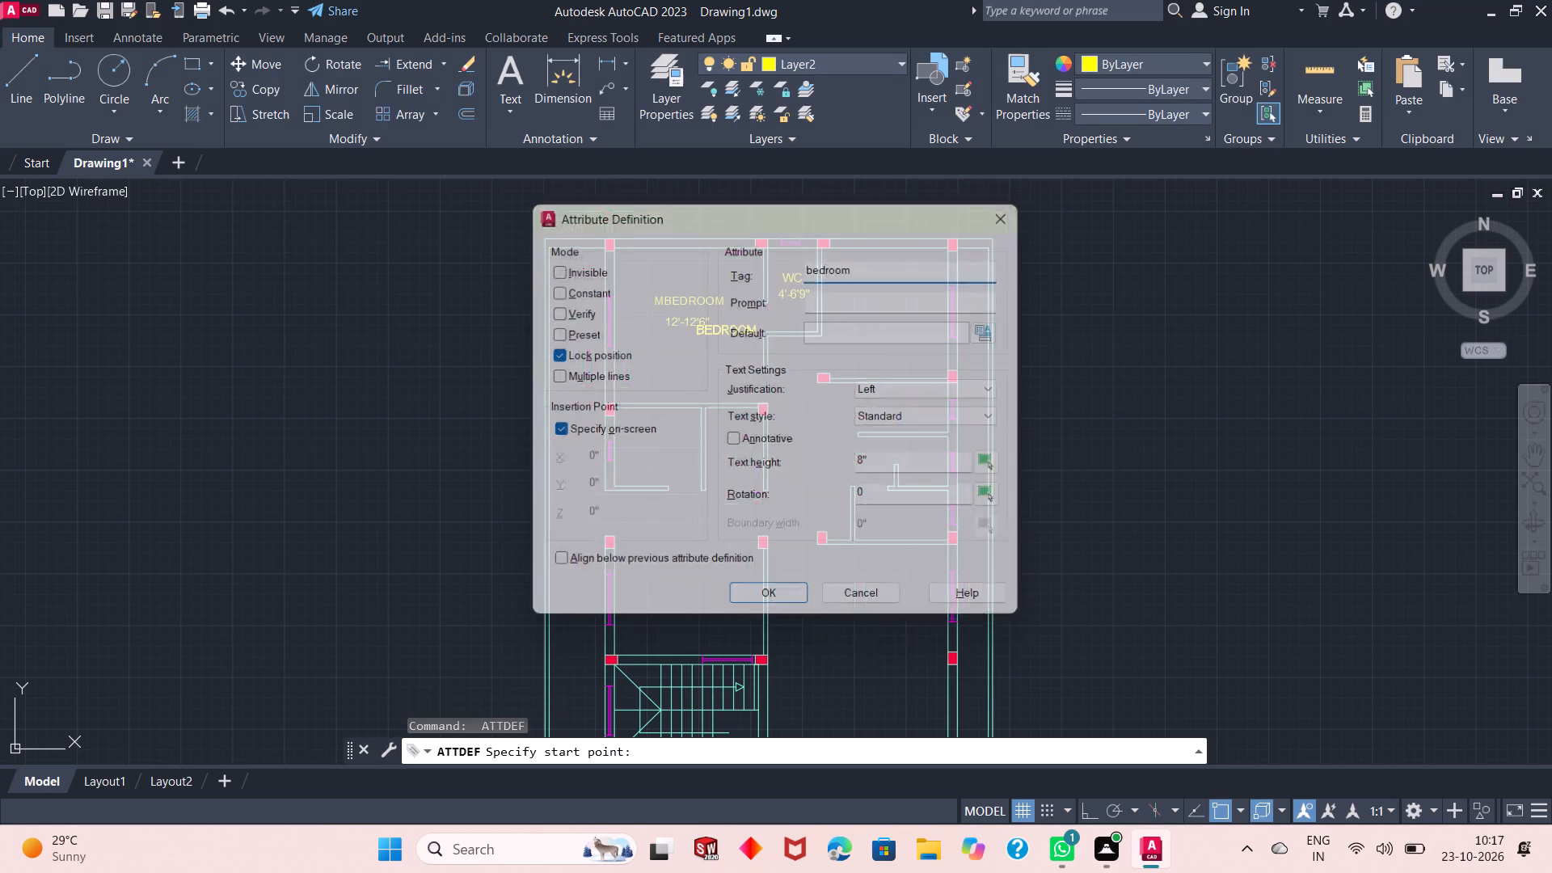
{"action": "scroll", "coordinate": [818, 322], "scroll_direction": "up", "scroll_amount": 1}
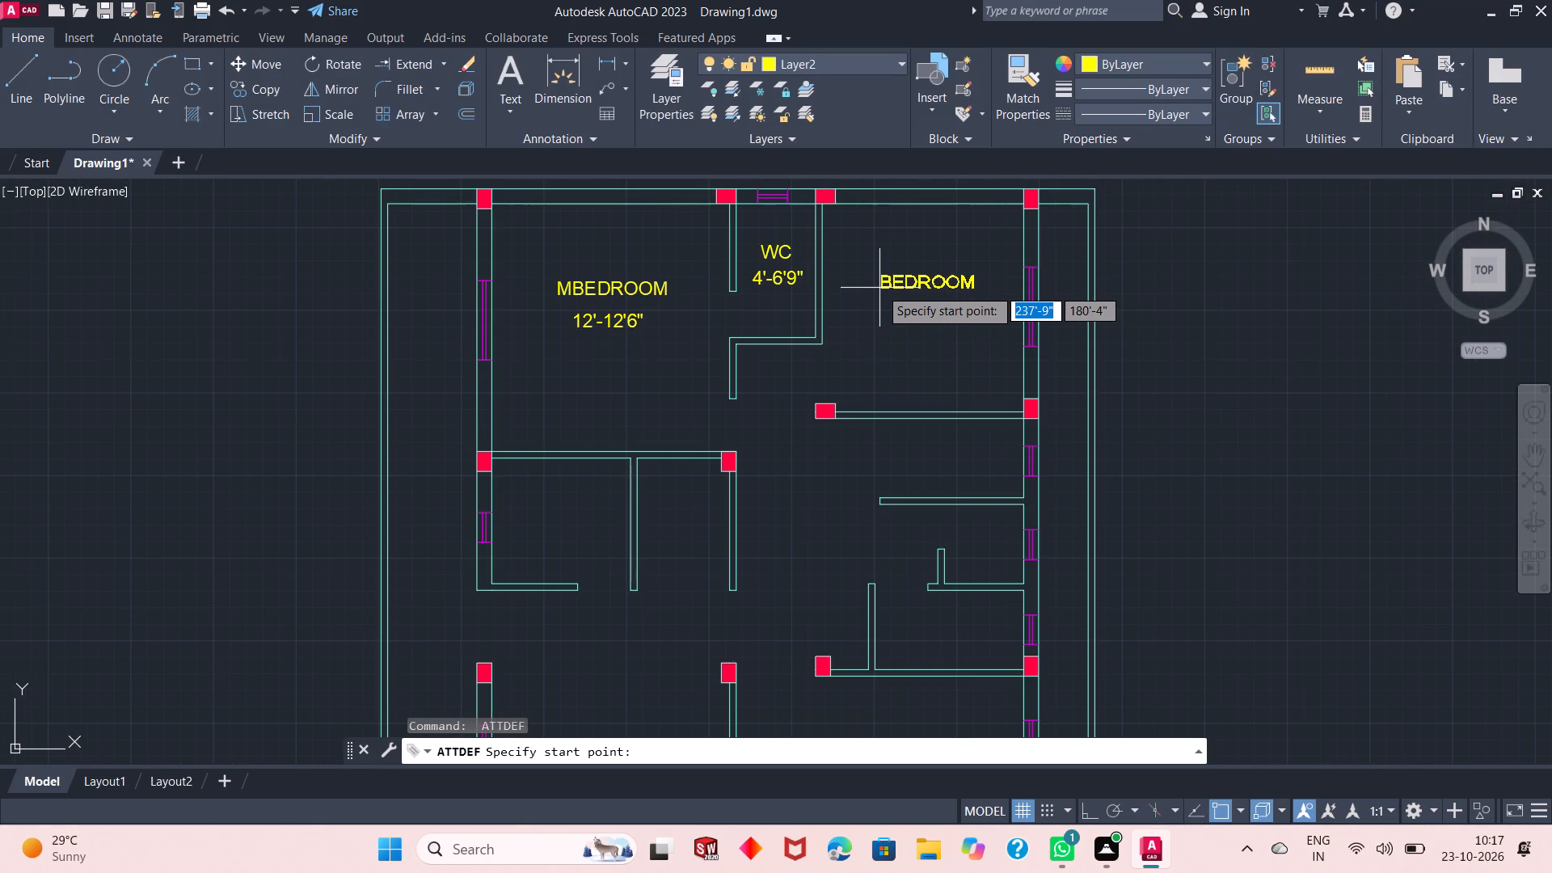
{"action": "left_click", "coordinate": [877, 287]}
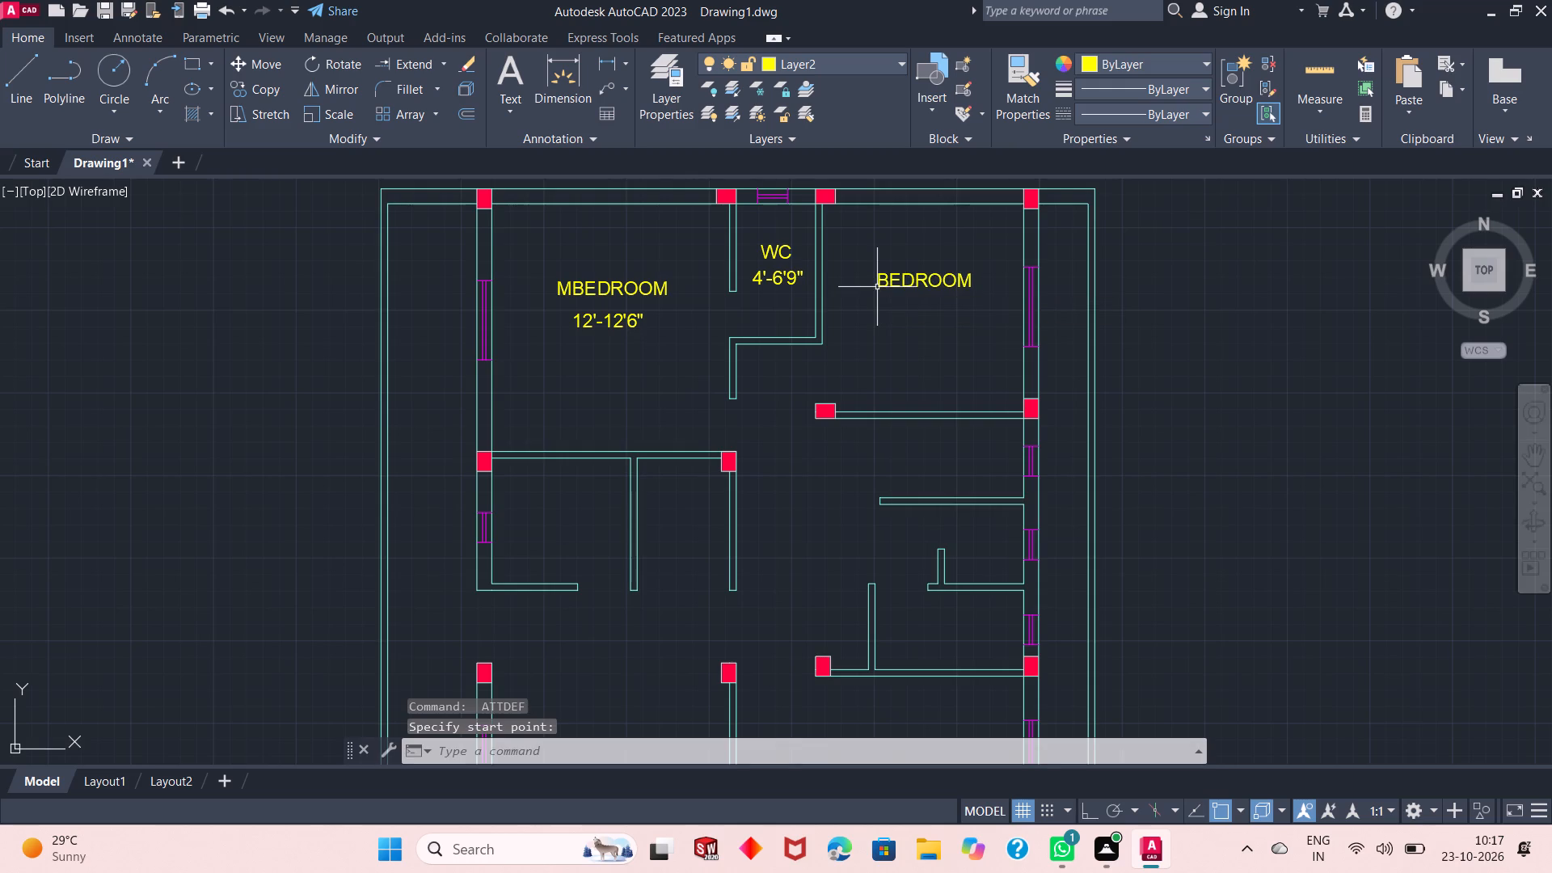
Place an attribute definition with tag 10'2"-10'6" below the BEDROOM label in the northeast room.
{"action": "scroll", "coordinate": [842, 311], "scroll_direction": "down", "scroll_amount": 2}
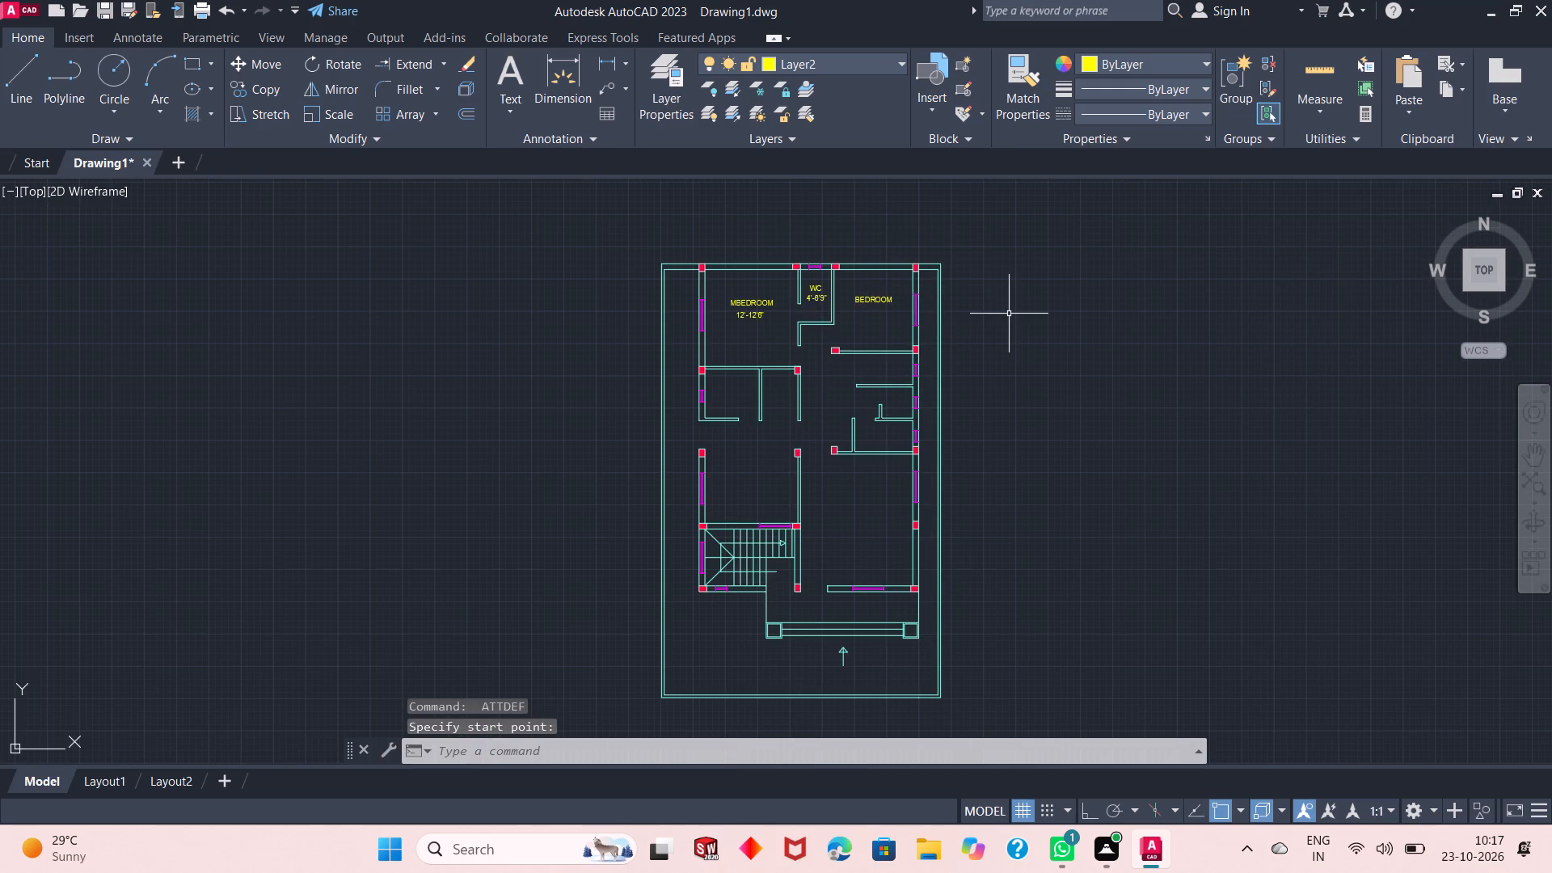
{"action": "key", "text": "space"}
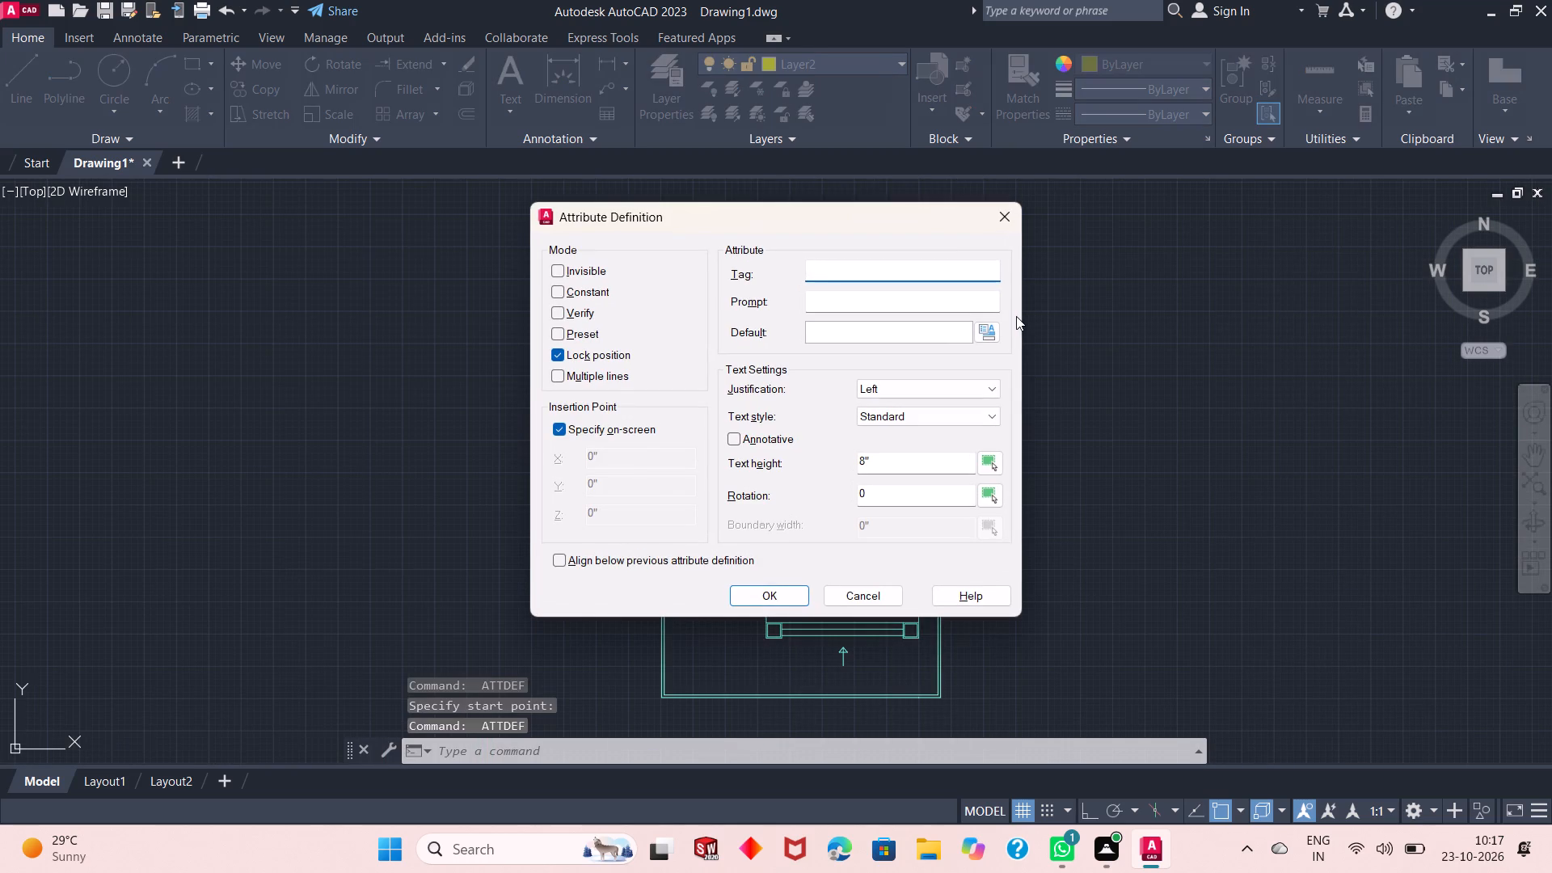
{"action": "type", "text": "10'"}
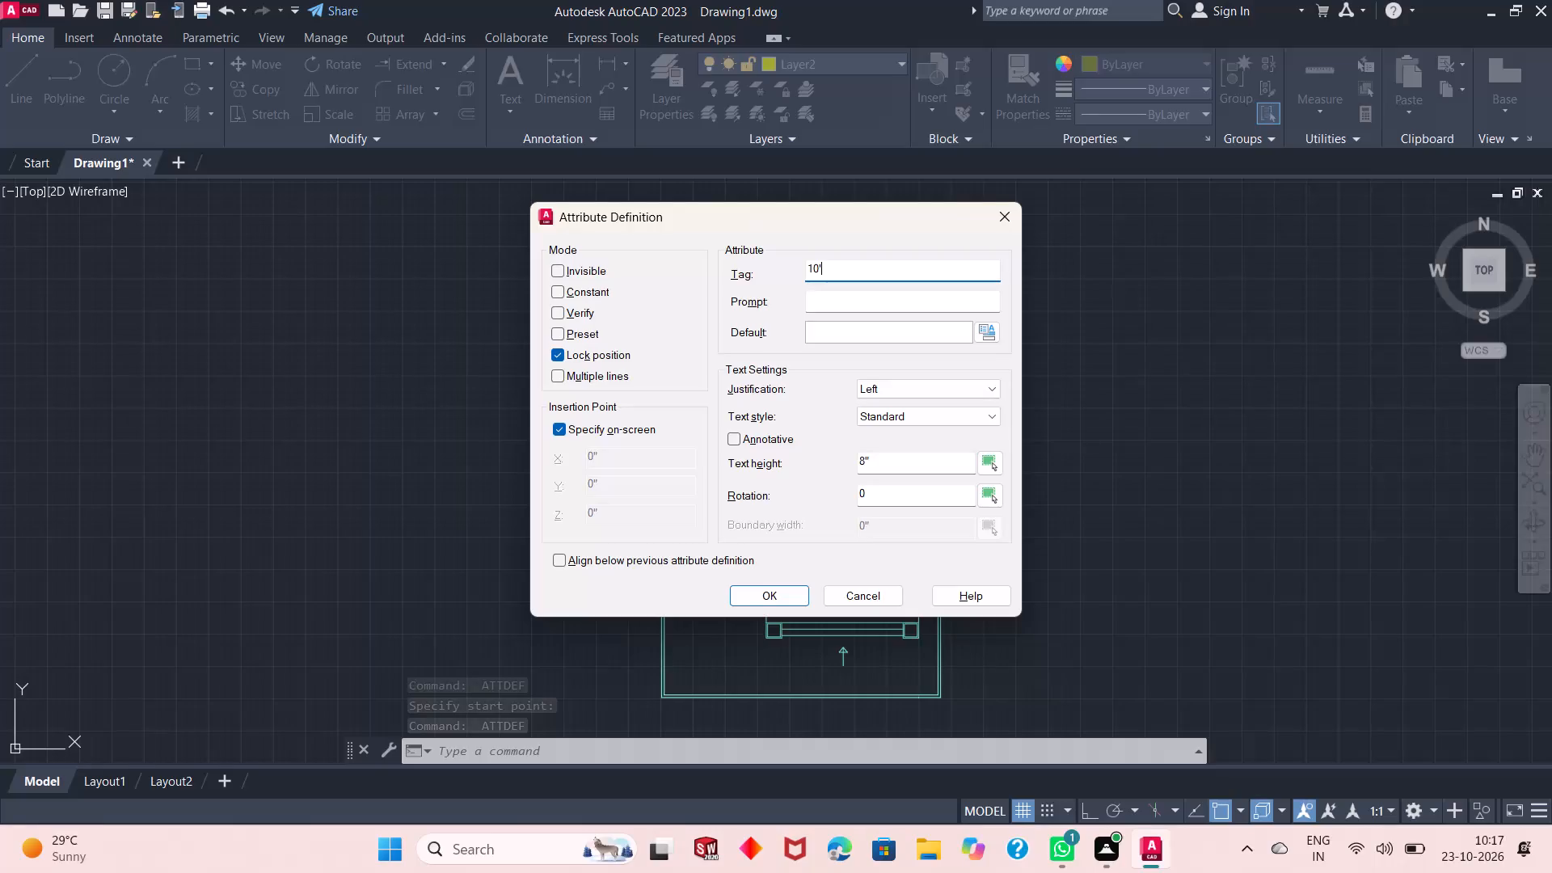
{"action": "key", "text": "2"}
{"action": "type", "text": "\"-"}
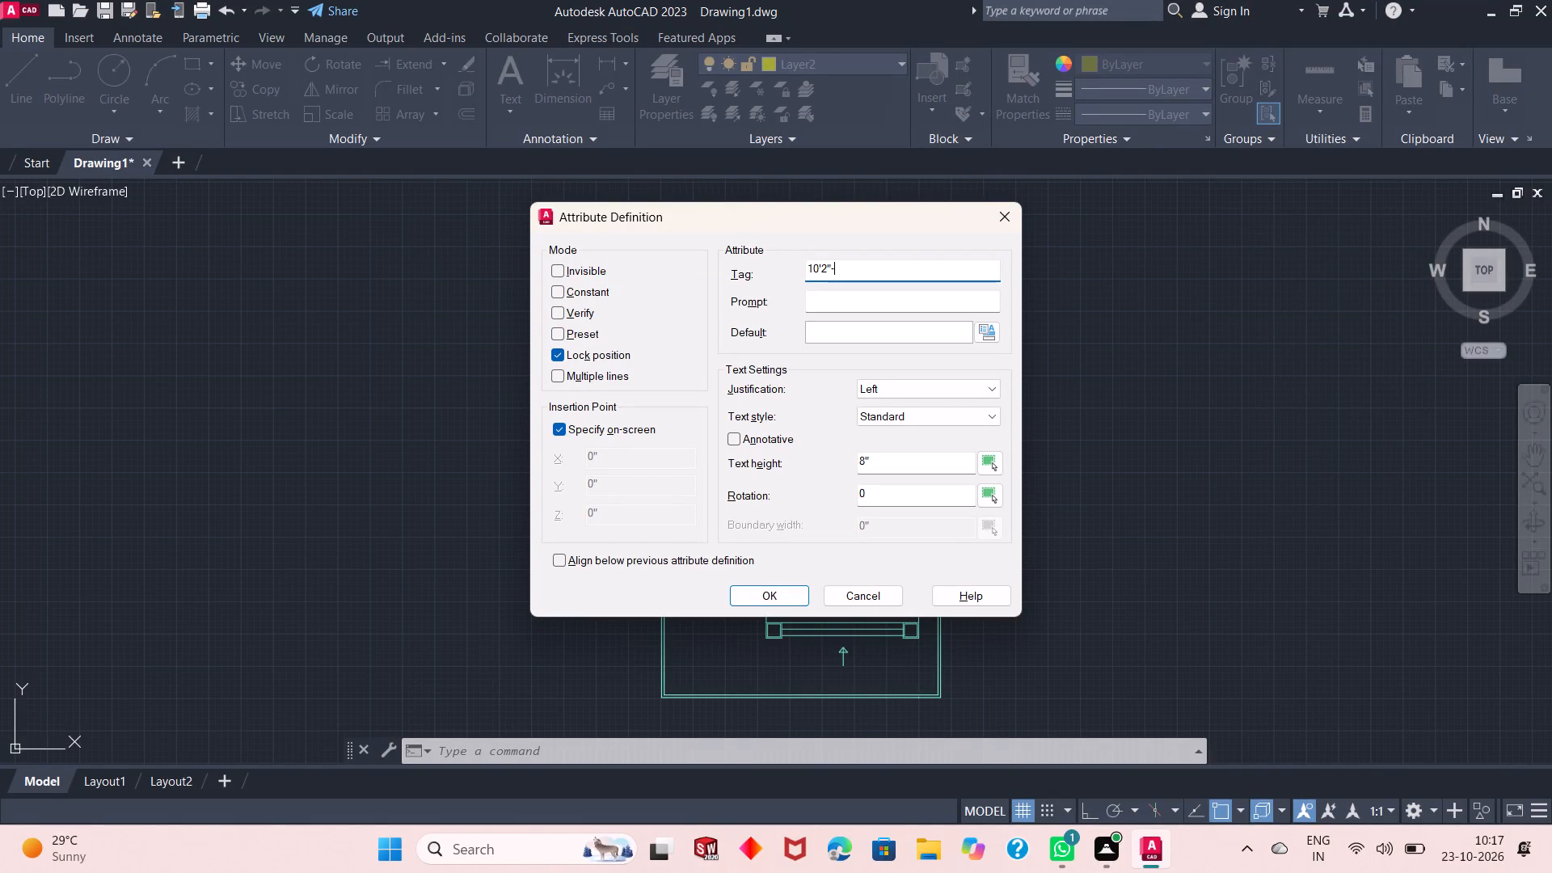
{"action": "key", "text": "1"}
{"action": "type", "text": "0'6"}
{"action": "key", "text": "shift+quotedbl"}
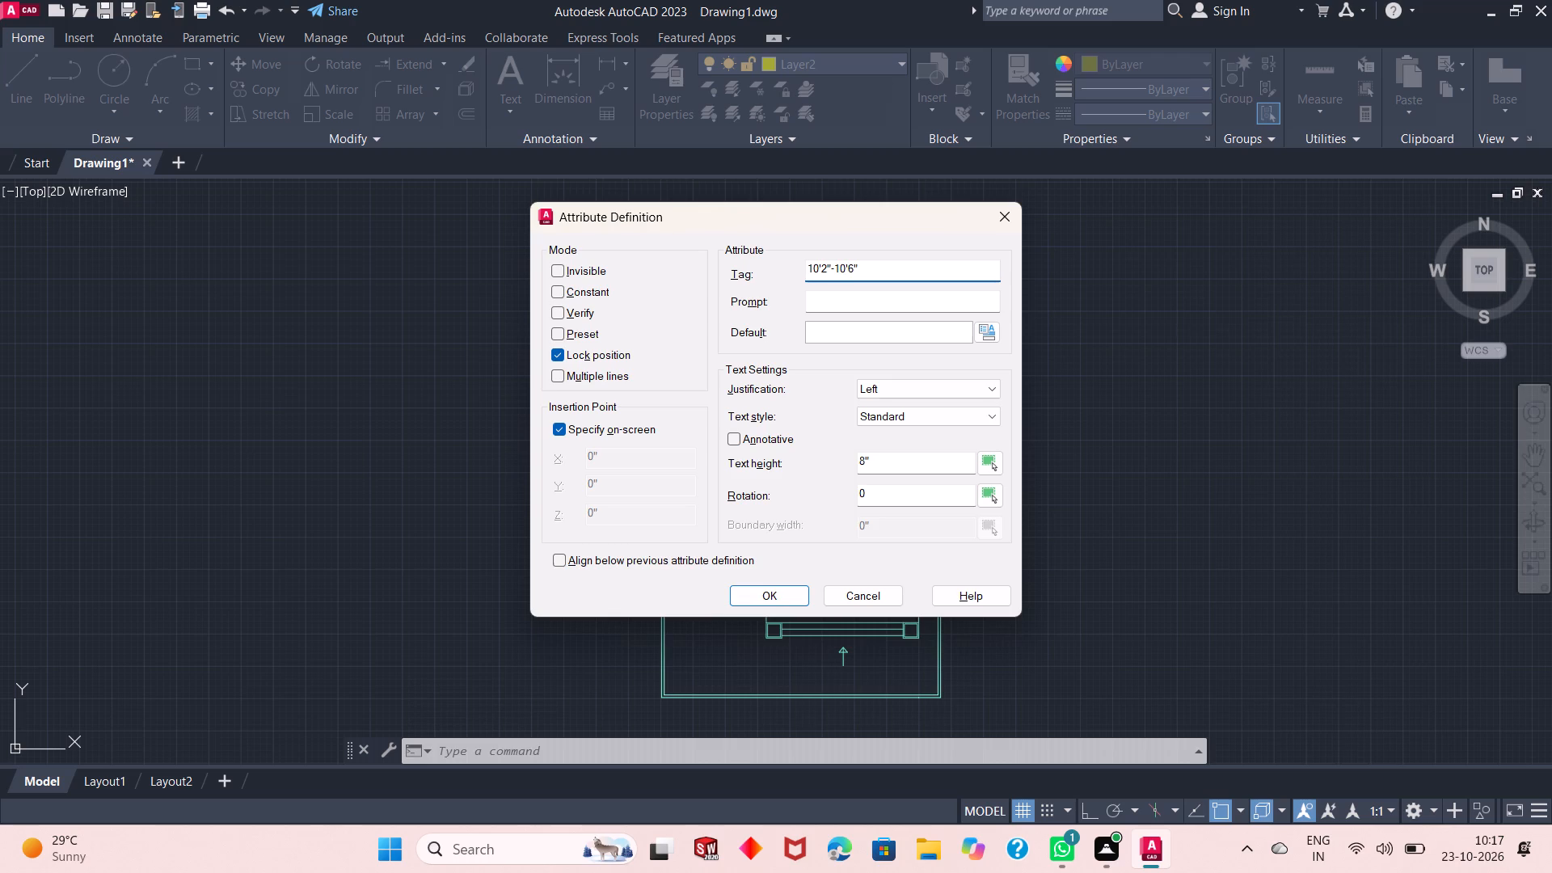
{"action": "key", "text": "Return"}
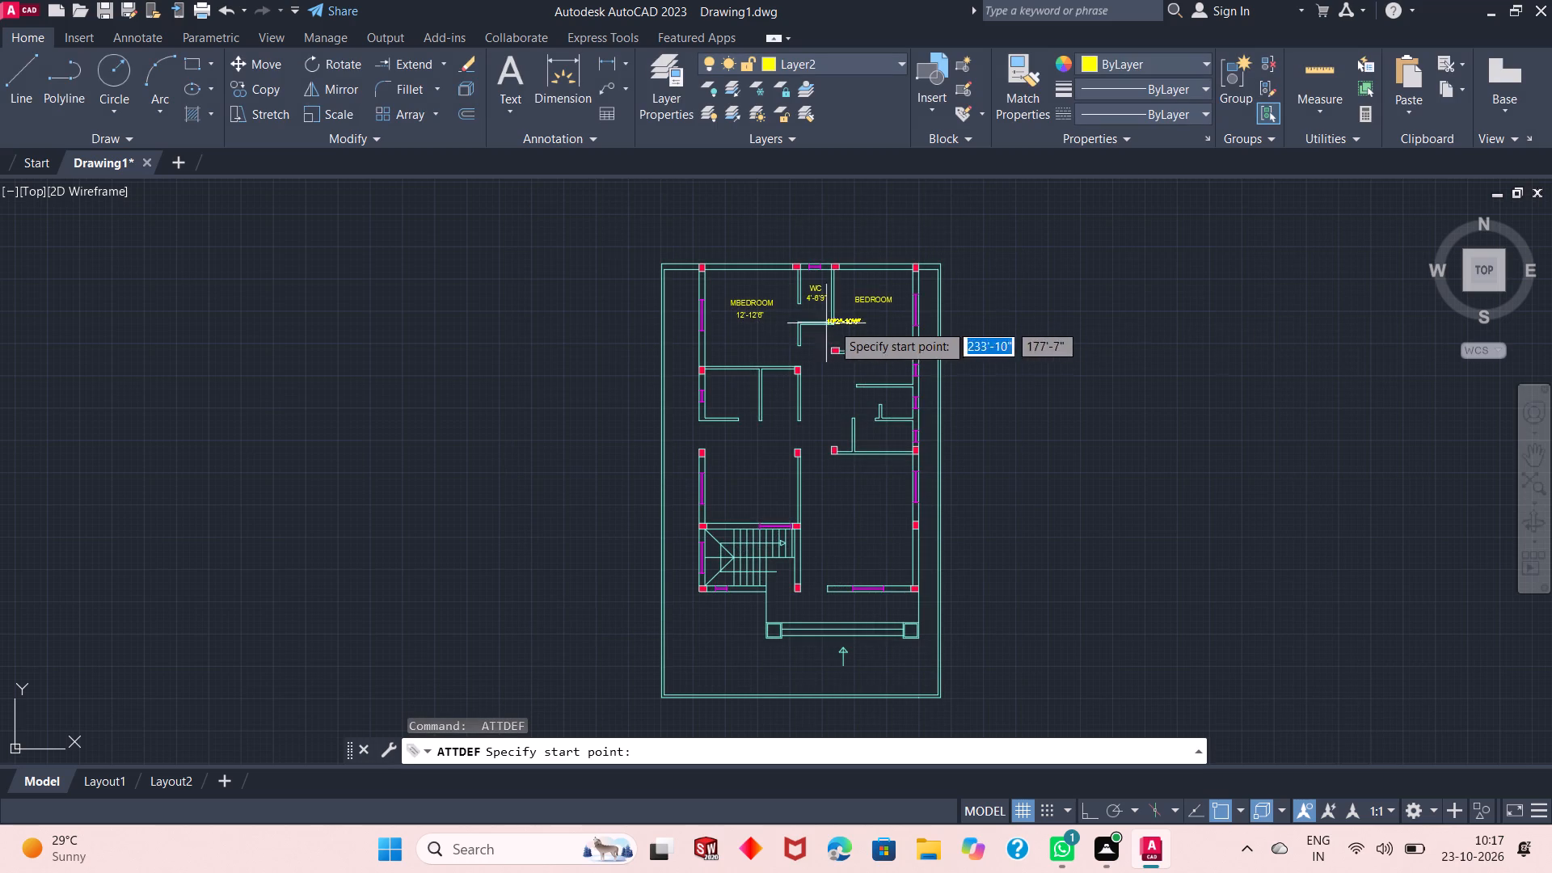
{"action": "scroll", "coordinate": [858, 316], "scroll_direction": "up", "scroll_amount": 3}
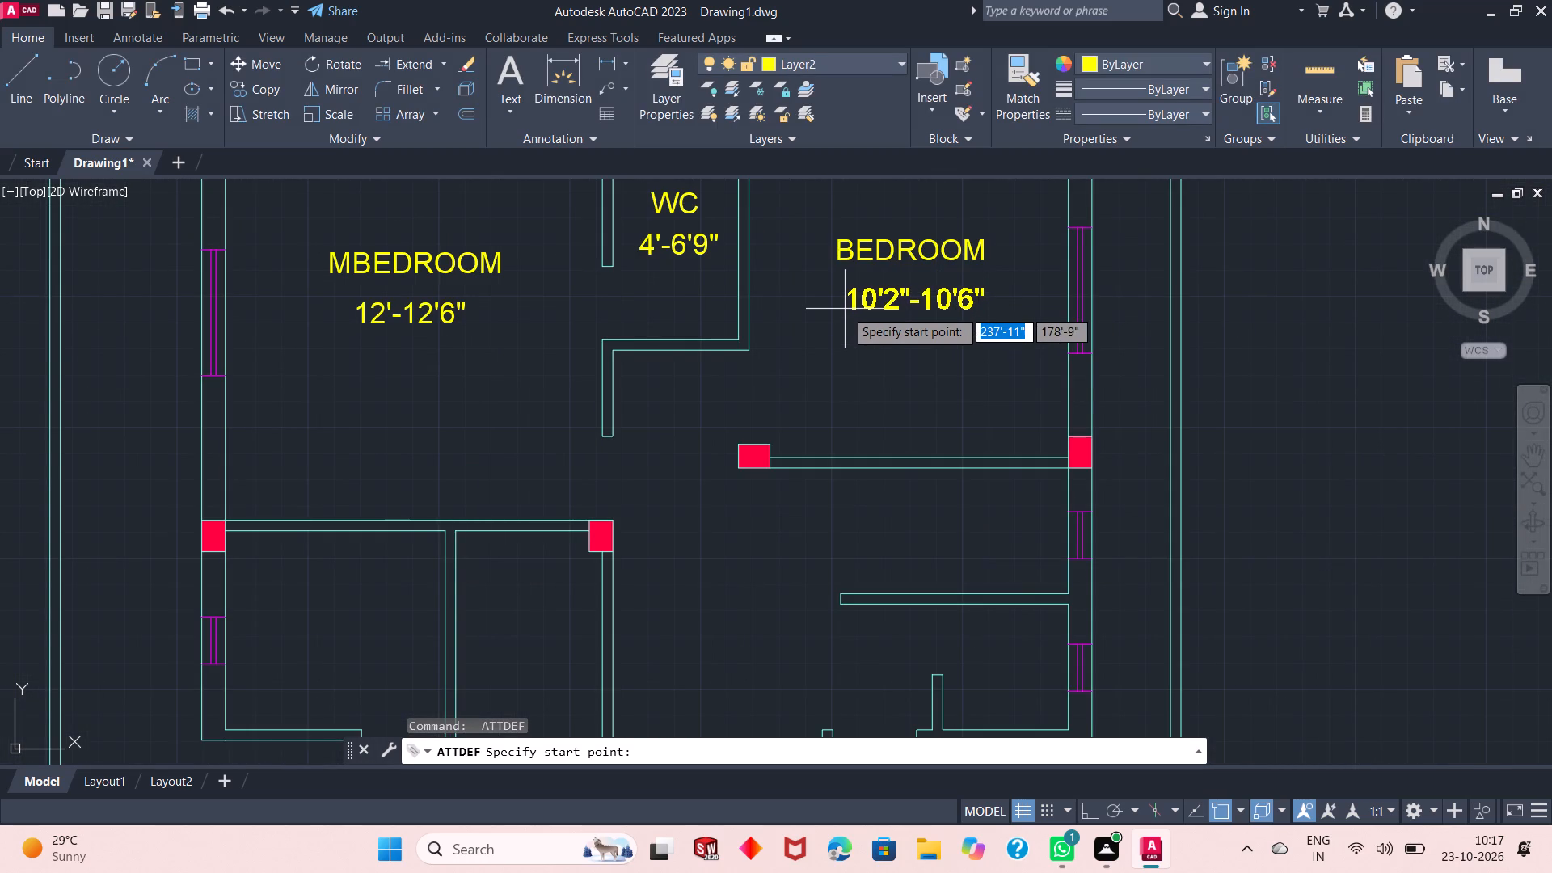
{"action": "left_click", "coordinate": [842, 308]}
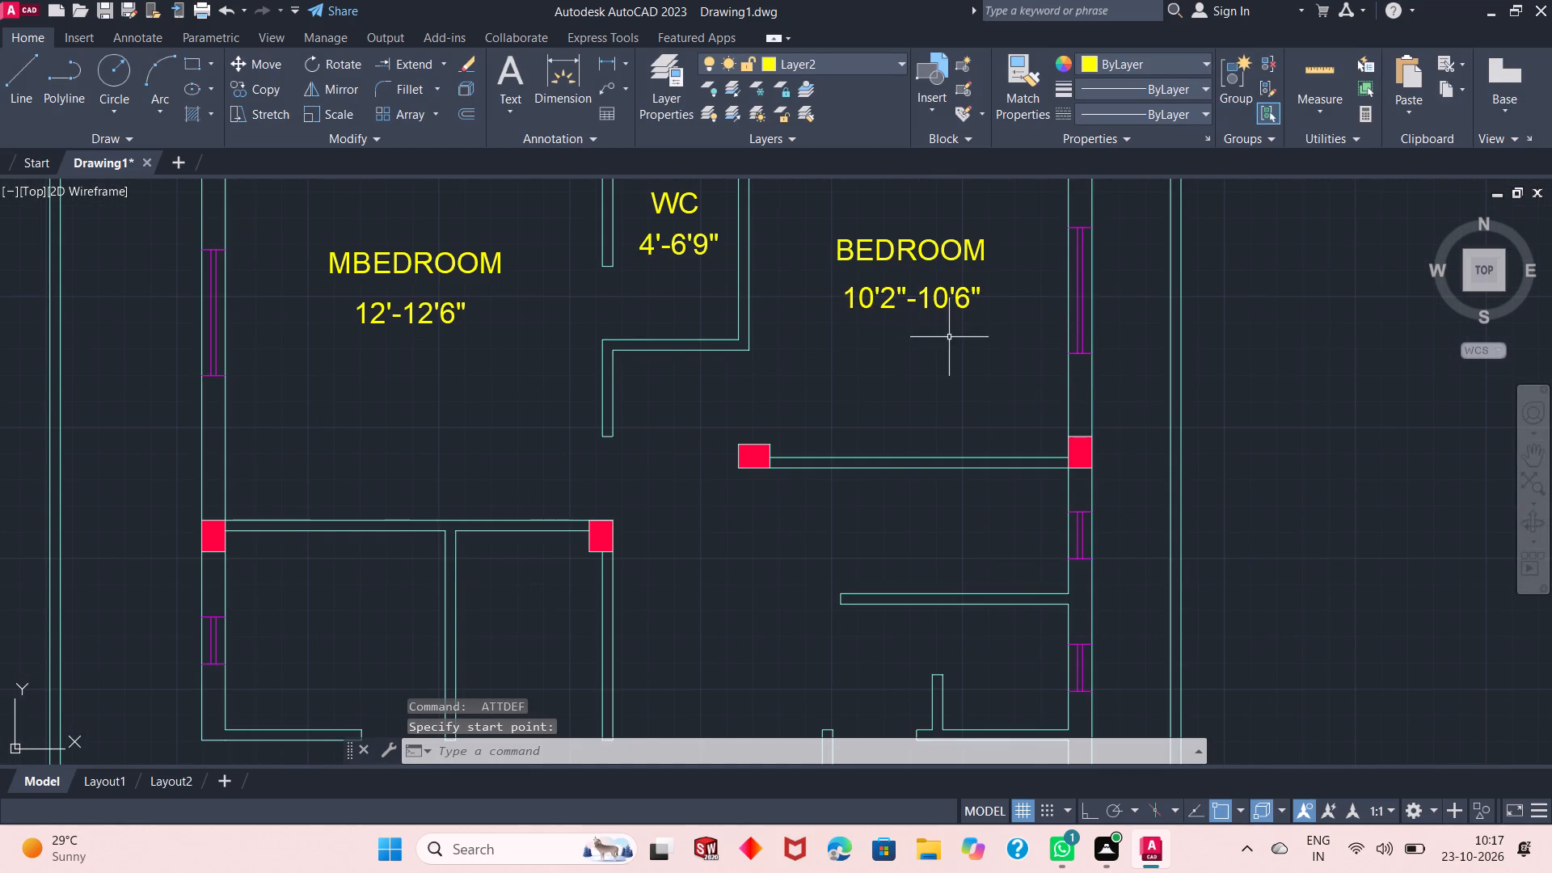
{"action": "scroll", "coordinate": [910, 314], "scroll_direction": "down", "scroll_amount": 2}
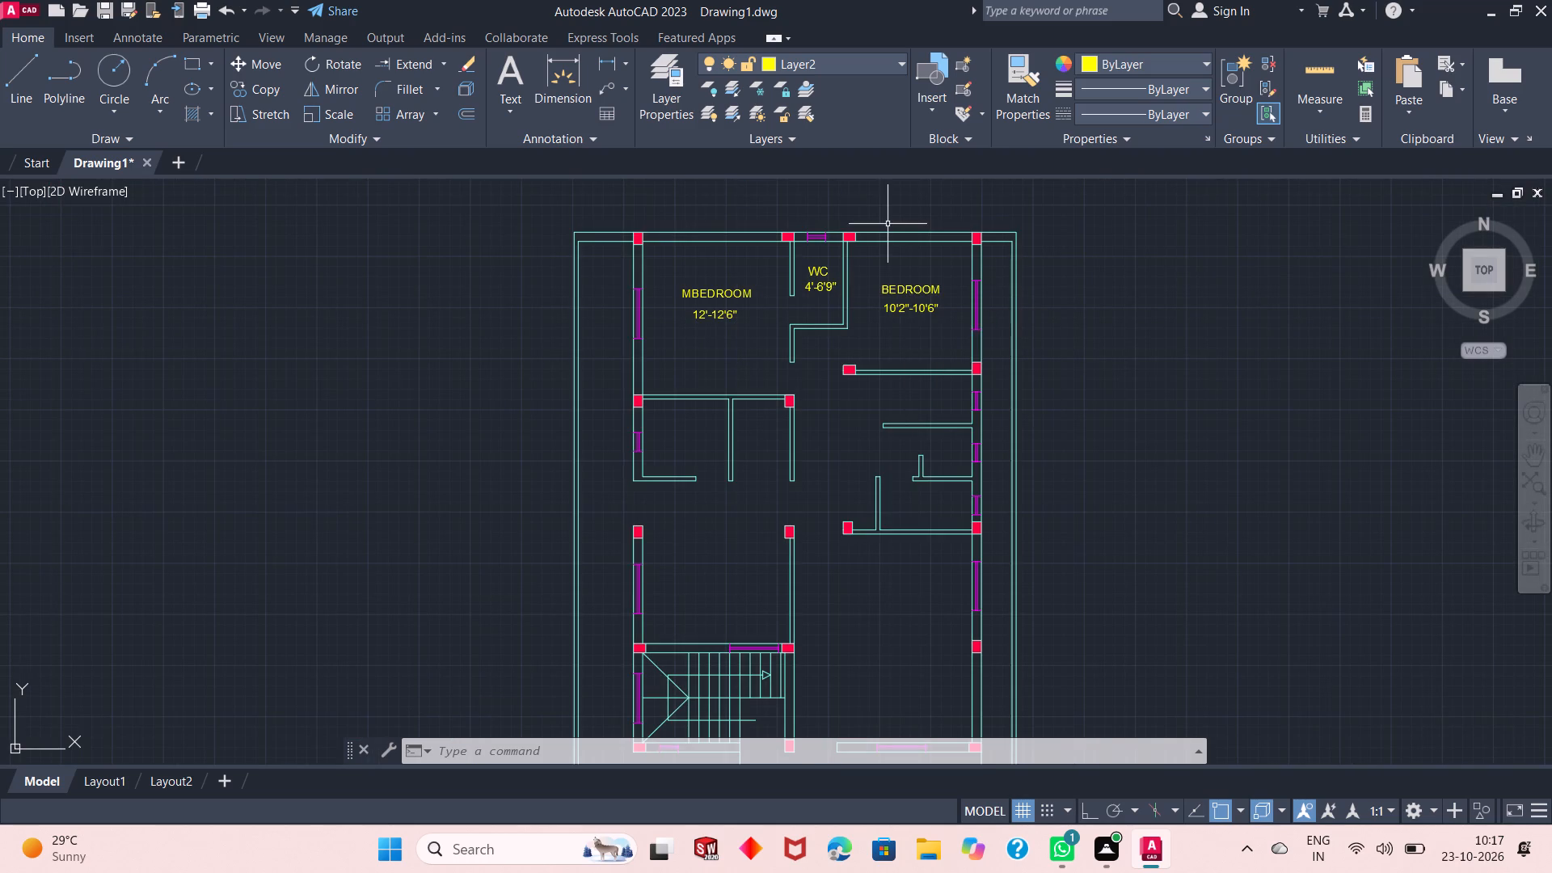
Place an attribute definition with tag store in the small room directly south of the MBEDROOM.
{"action": "scroll", "coordinate": [736, 289], "scroll_direction": "down", "scroll_amount": 2}
{"action": "scroll", "coordinate": [791, 324], "scroll_direction": "up", "scroll_amount": 1}
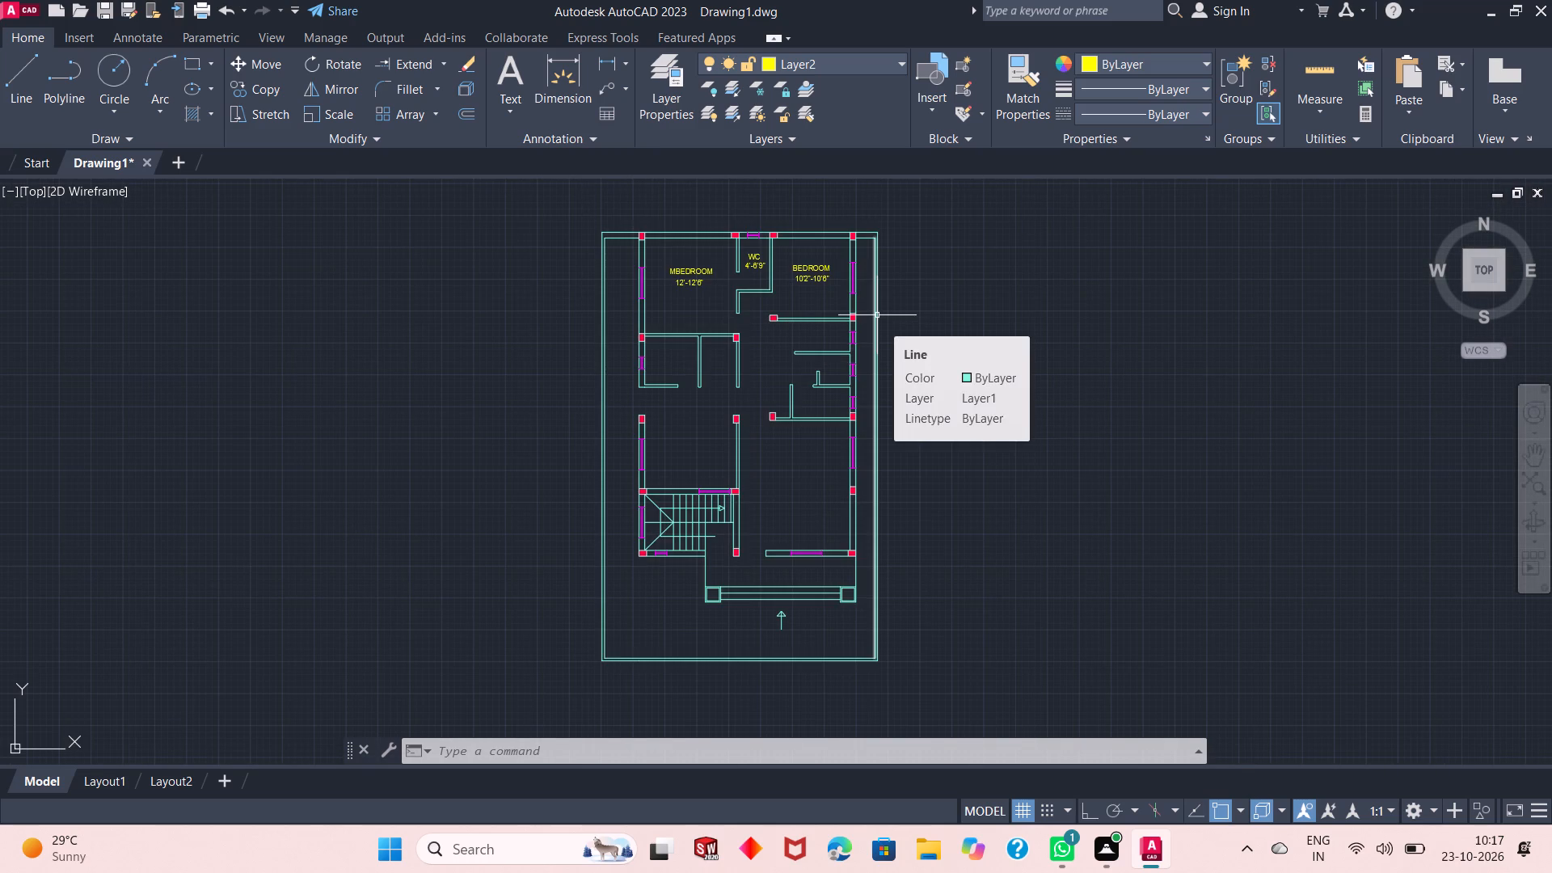
{"action": "key", "text": "space"}
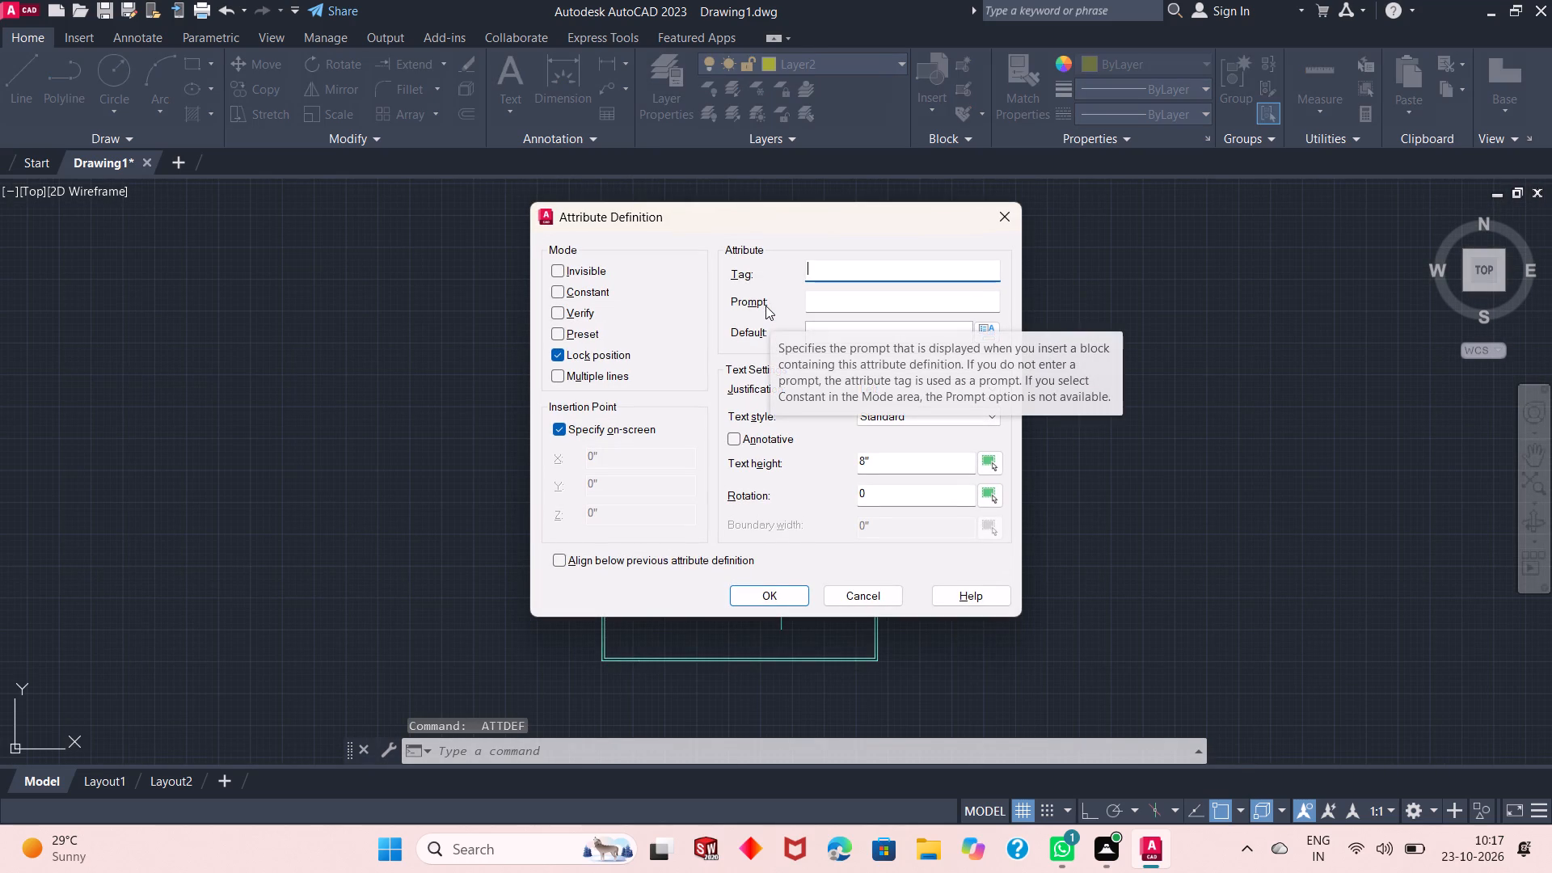
{"action": "type", "text": "store"}
{"action": "key", "text": "Return"}
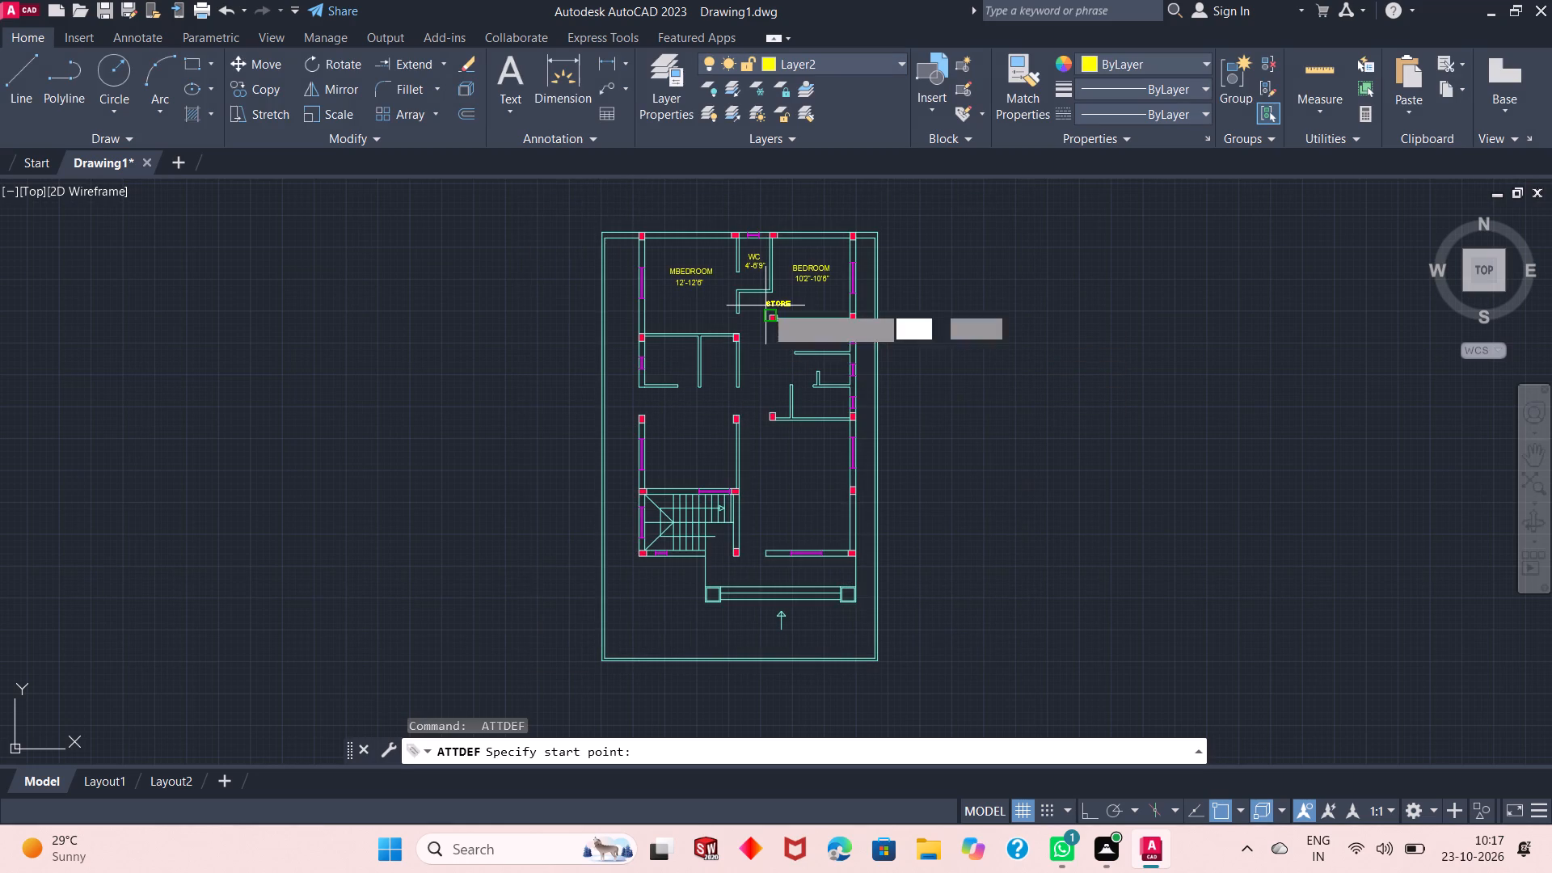
{"action": "scroll", "coordinate": [622, 343], "scroll_direction": "up", "scroll_amount": 3}
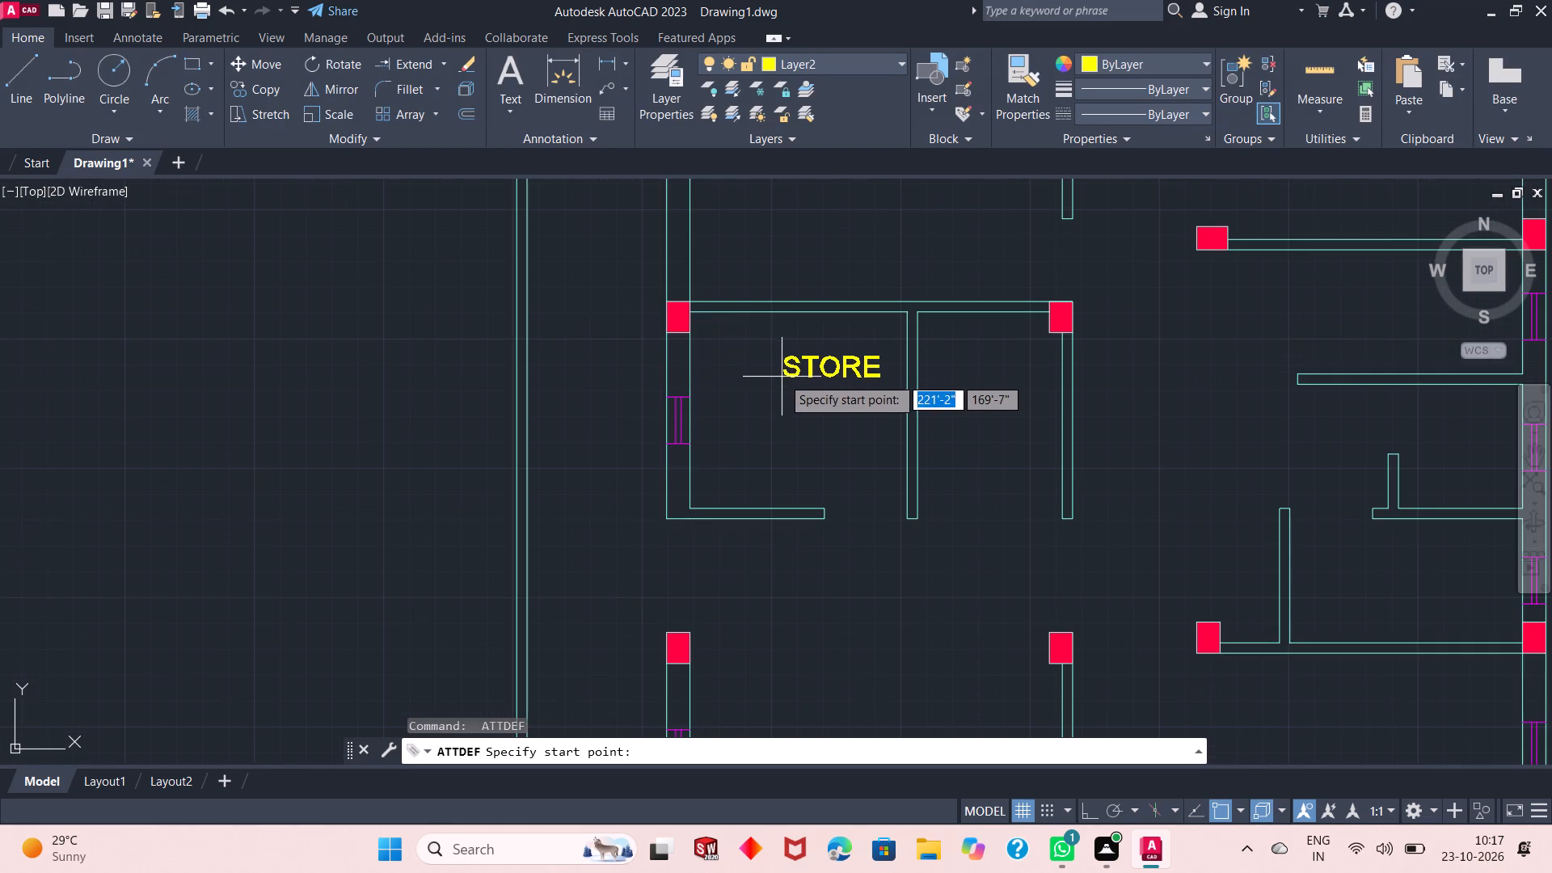
{"action": "left_click", "coordinate": [746, 392]}
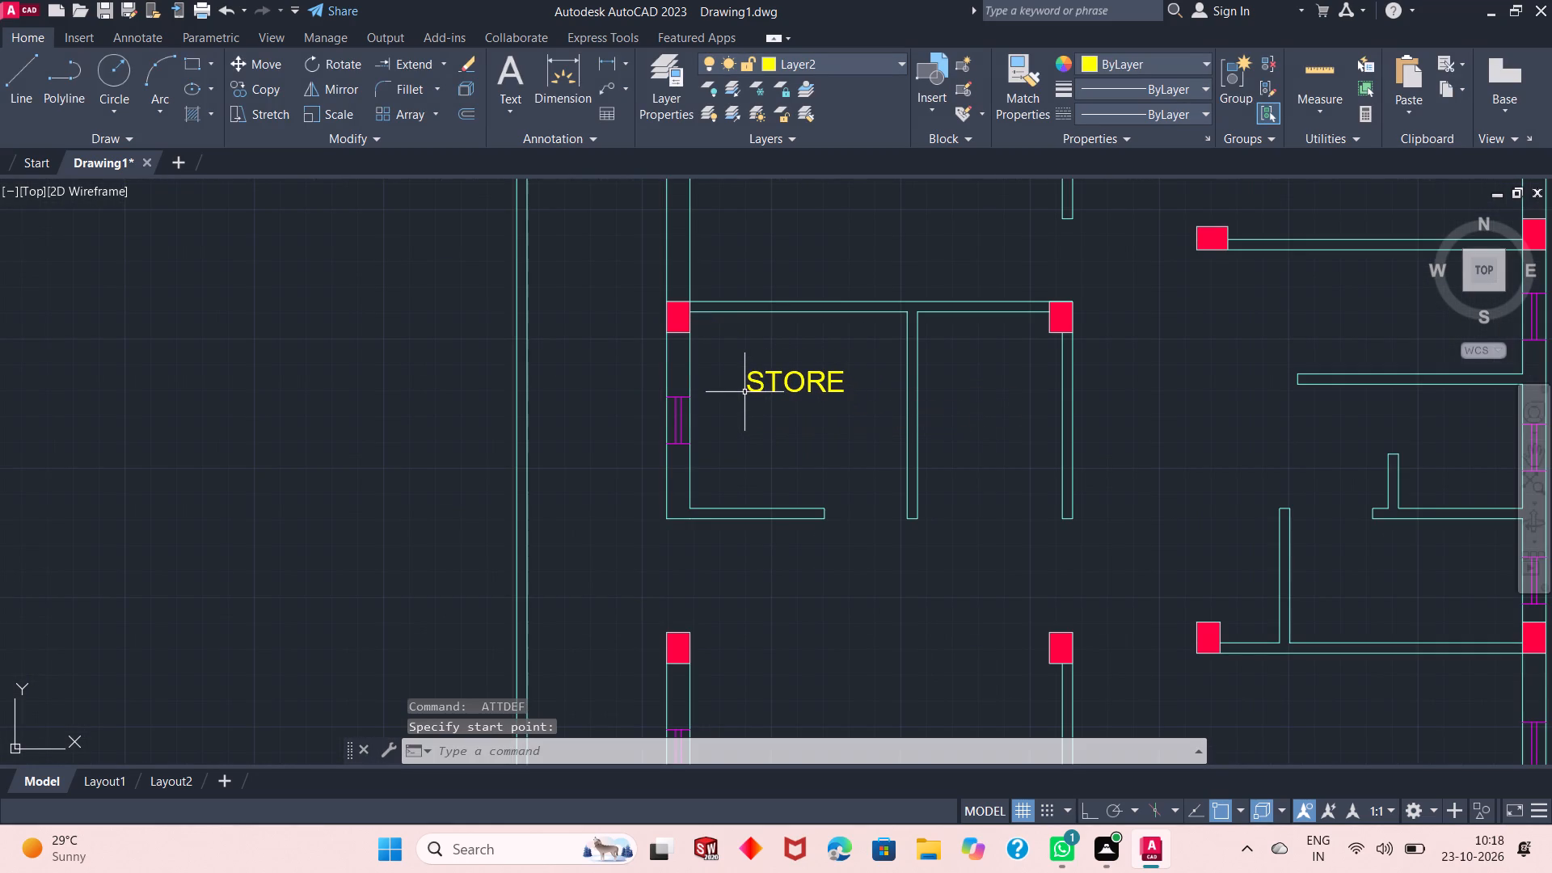
Place an attribute definition with tag 7'-6'8" below the STORE label.
{"action": "key", "text": "space"}
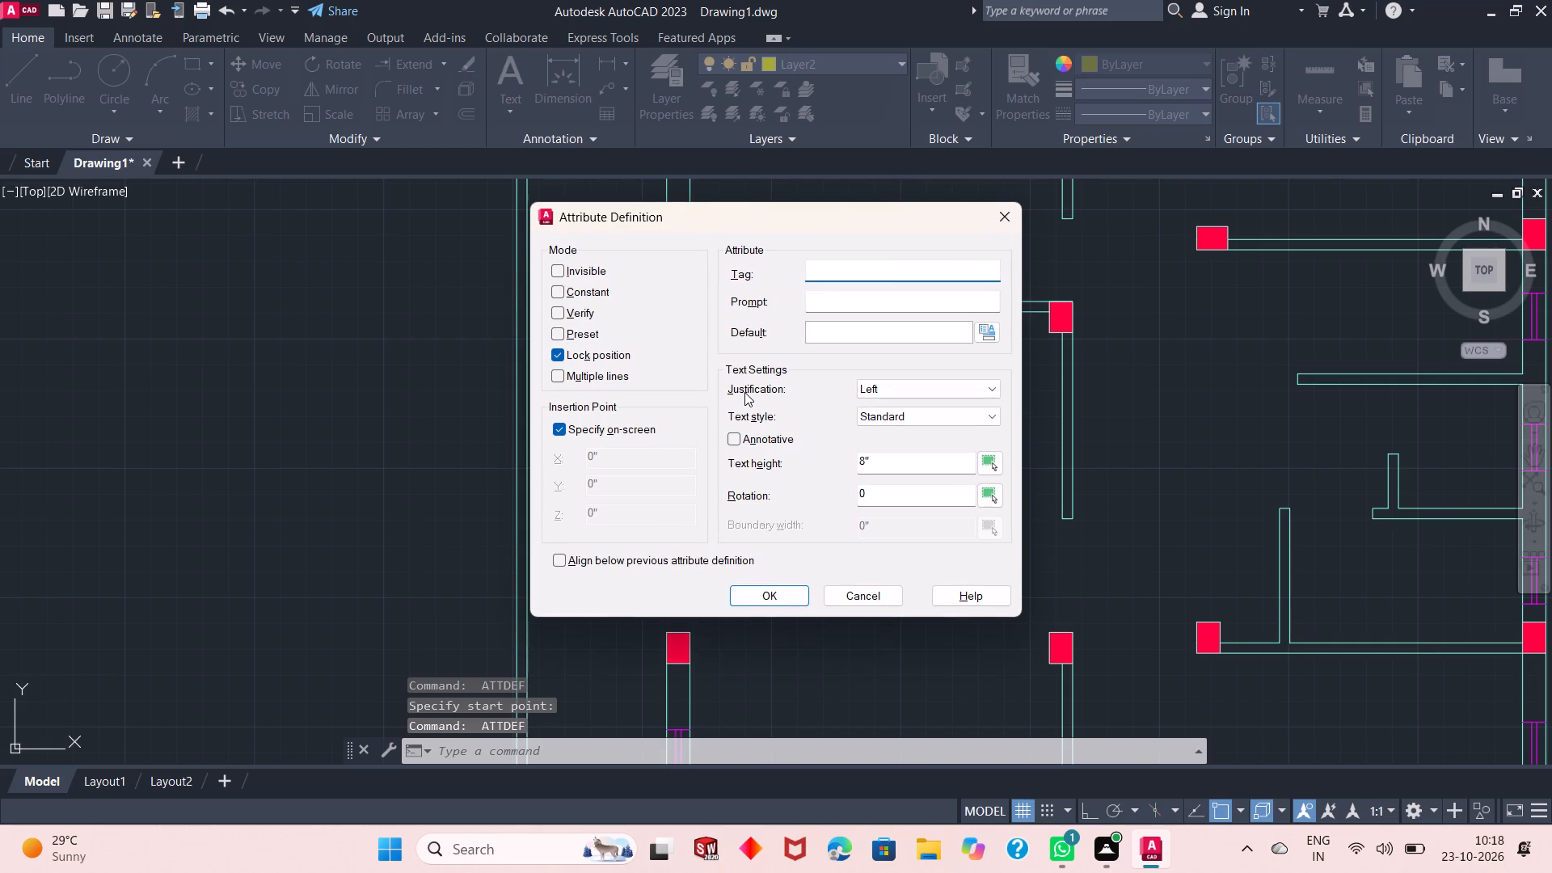
{"action": "type", "text": "7'"}
{"action": "key", "text": "minus"}
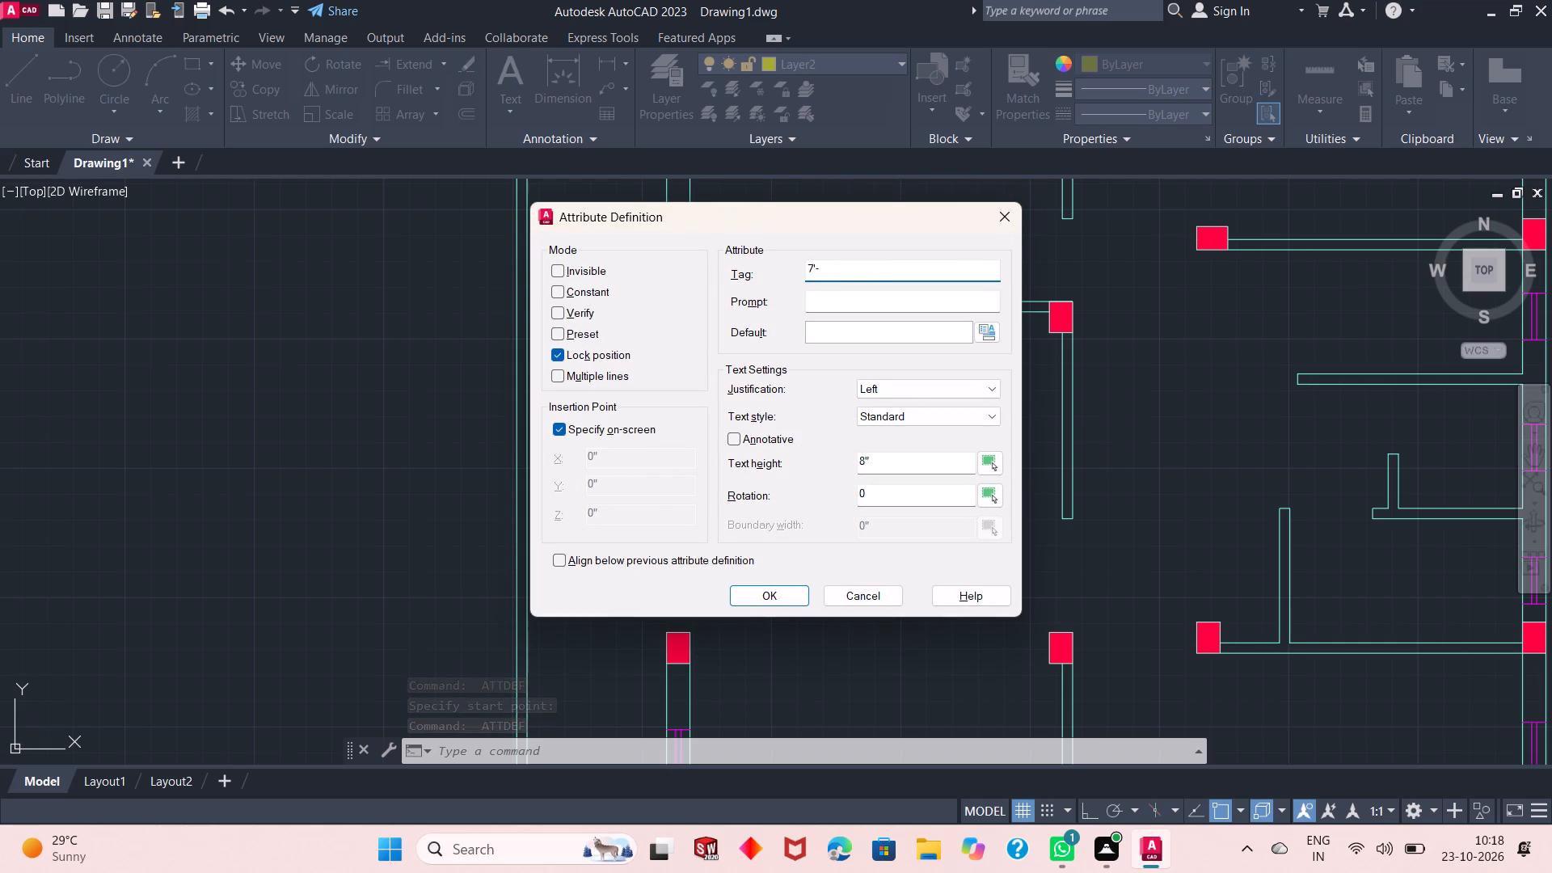
{"action": "type", "text": "6'8\""}
{"action": "key", "text": "Return"}
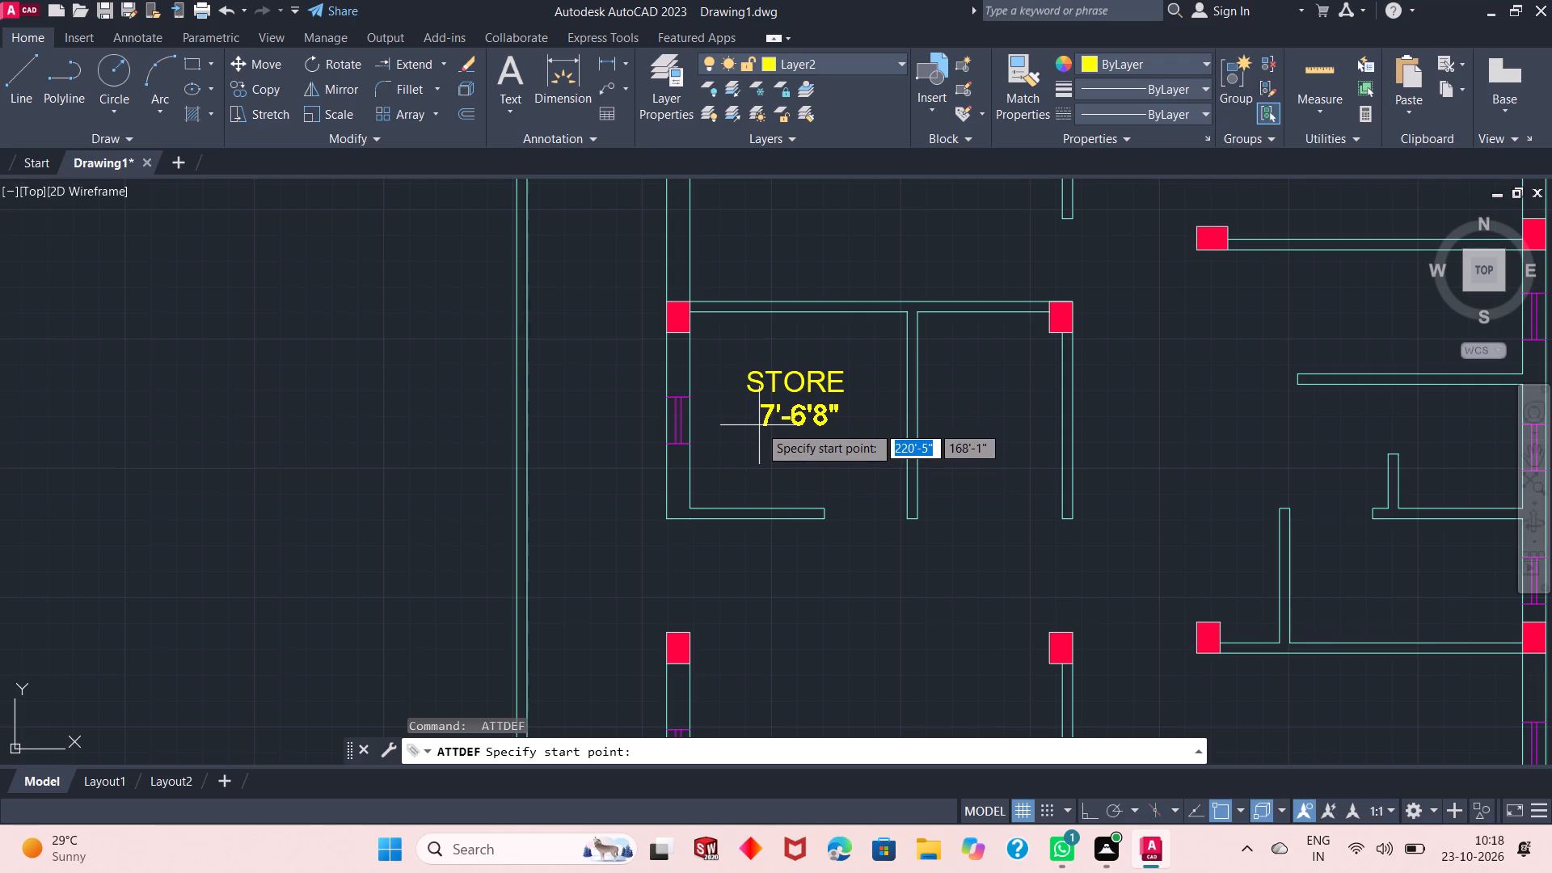
{"action": "left_click", "coordinate": [759, 425]}
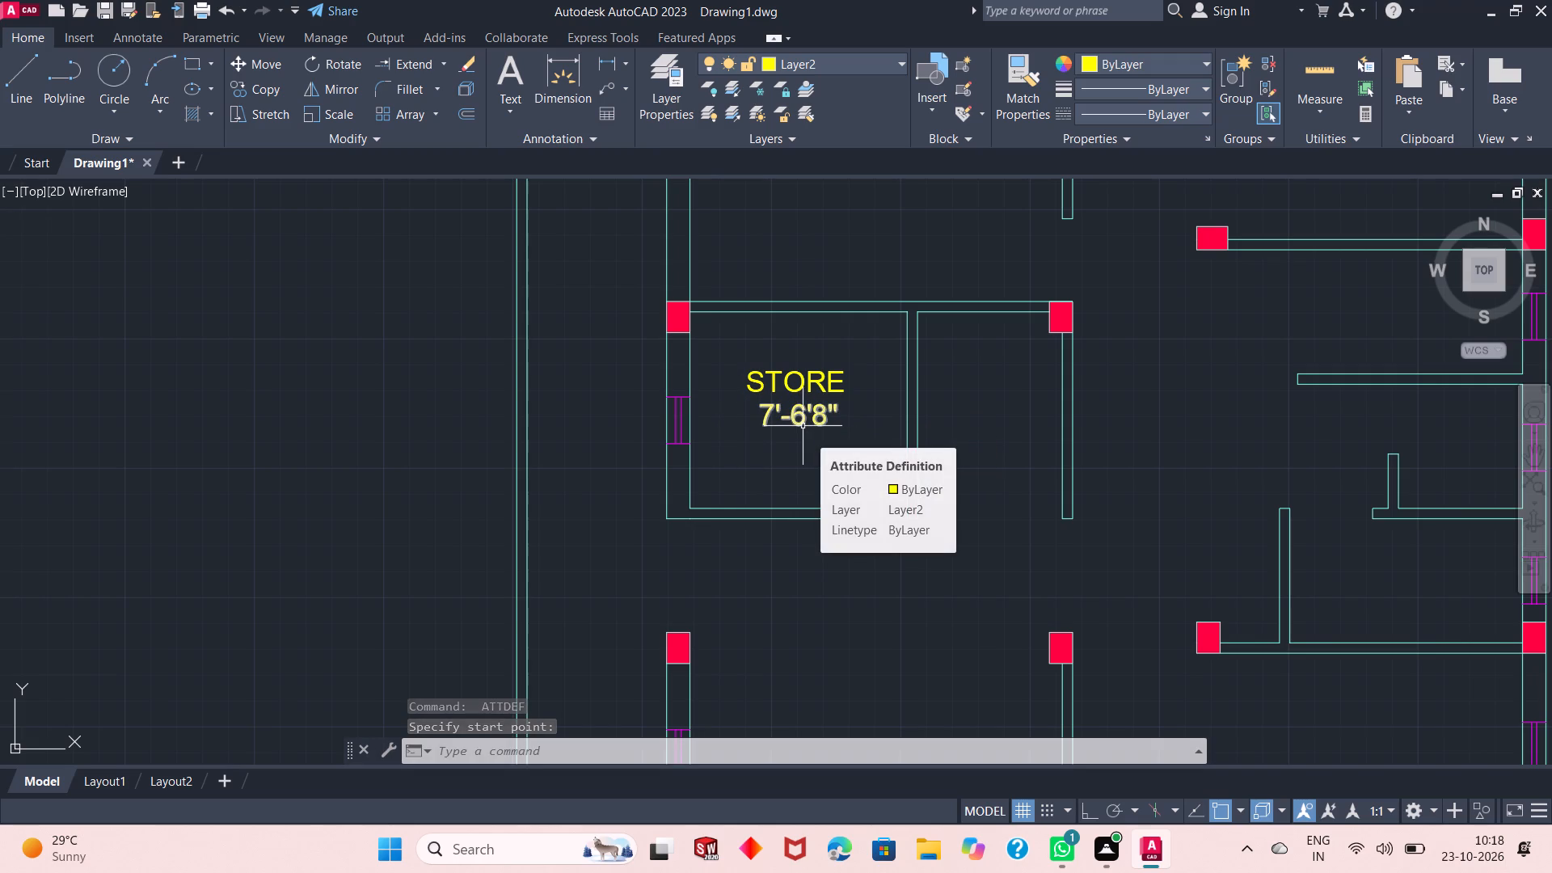
Place an attribute definition with tag pooja in the small room east of the STORE.
{"action": "key", "text": "Return"}
{"action": "type", "text": "pooja"}
{"action": "key", "text": "Return"}
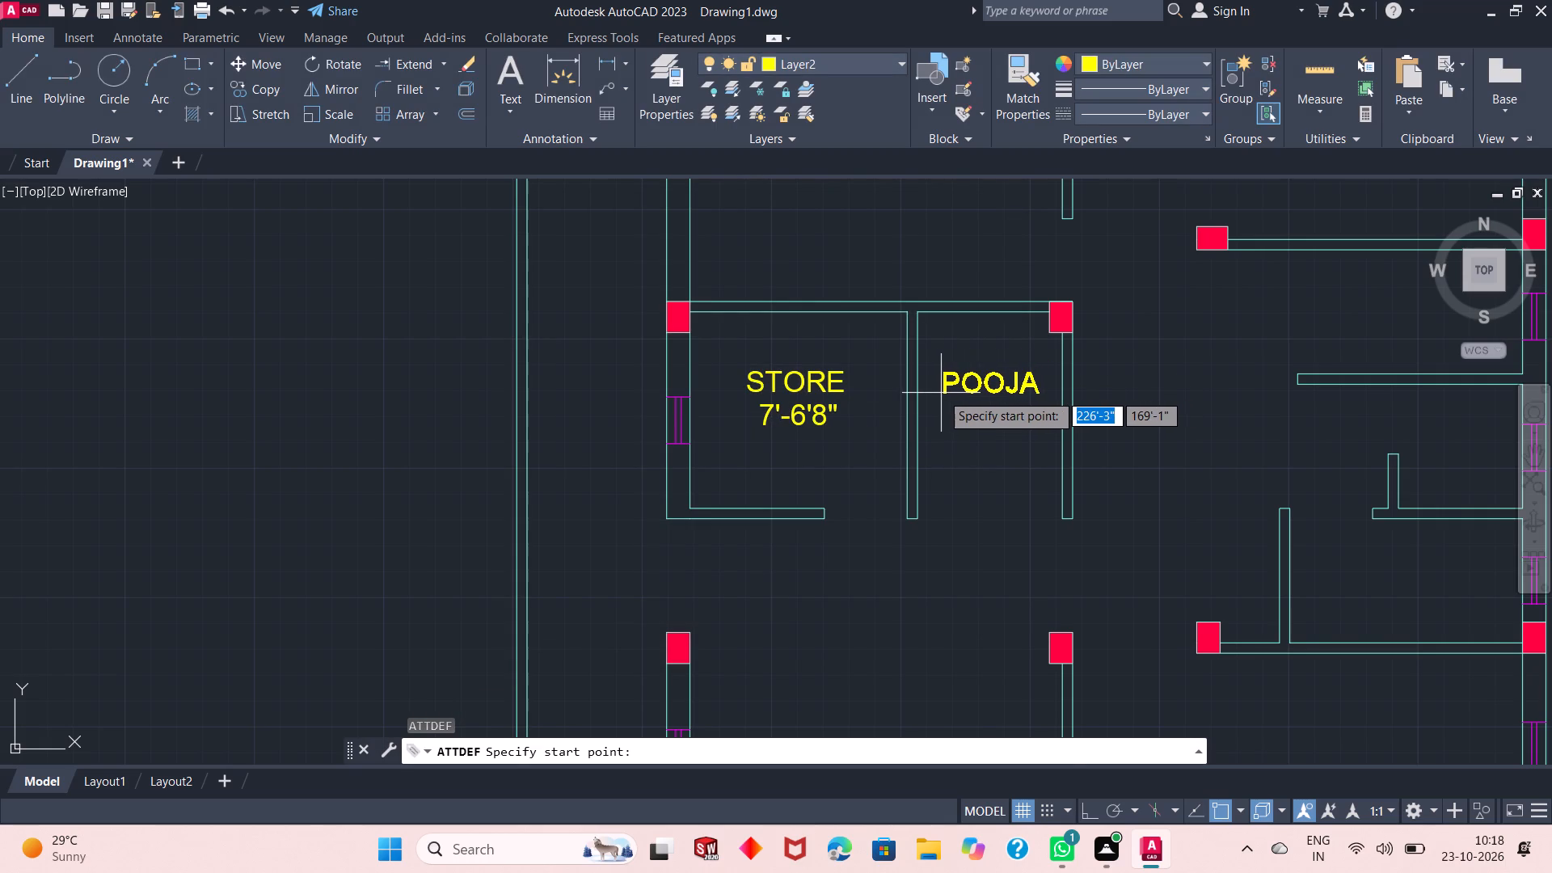
{"action": "left_click", "coordinate": [941, 393]}
Place an attribute definition with tag 4'8"-6'8" below the POOJA label.
{"action": "key", "text": "Return"}
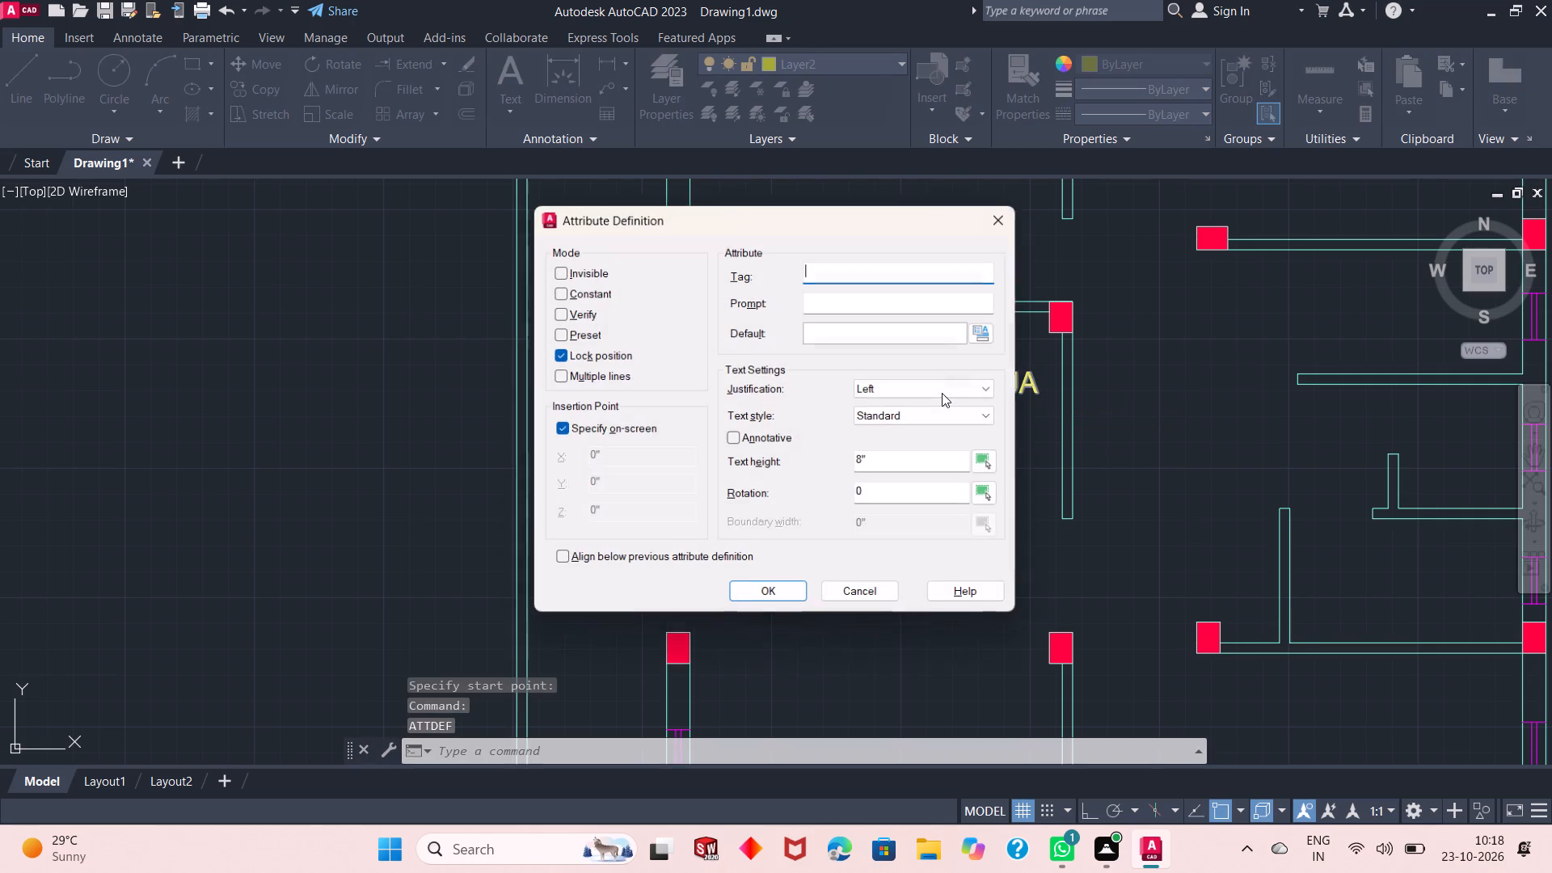
{"action": "key", "text": "4"}
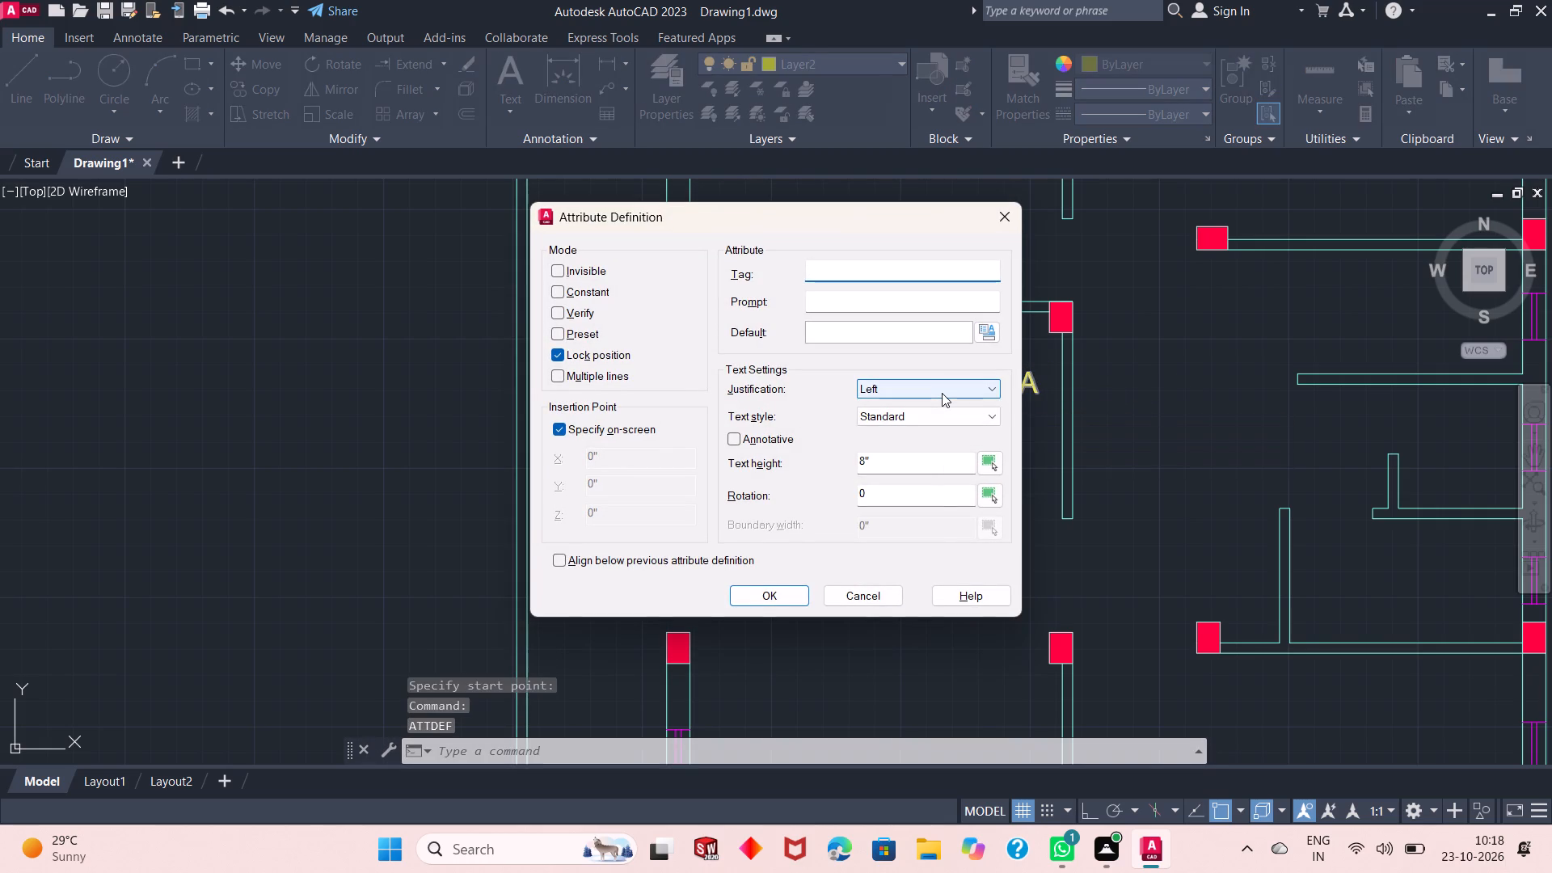
{"action": "type", "text": "'8\""}
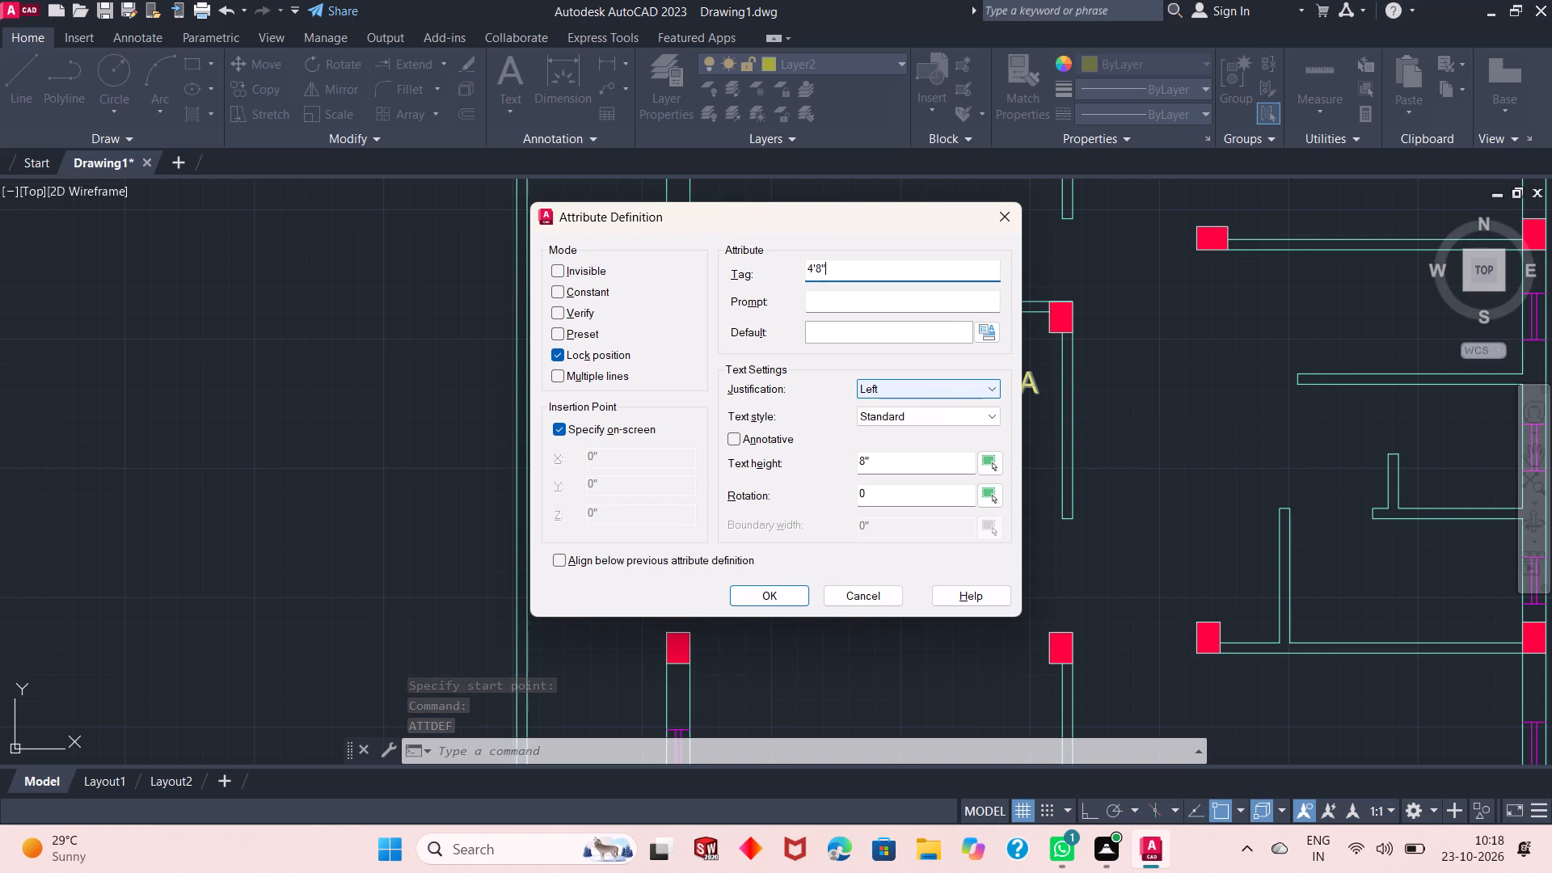
{"action": "key", "text": "minus"}
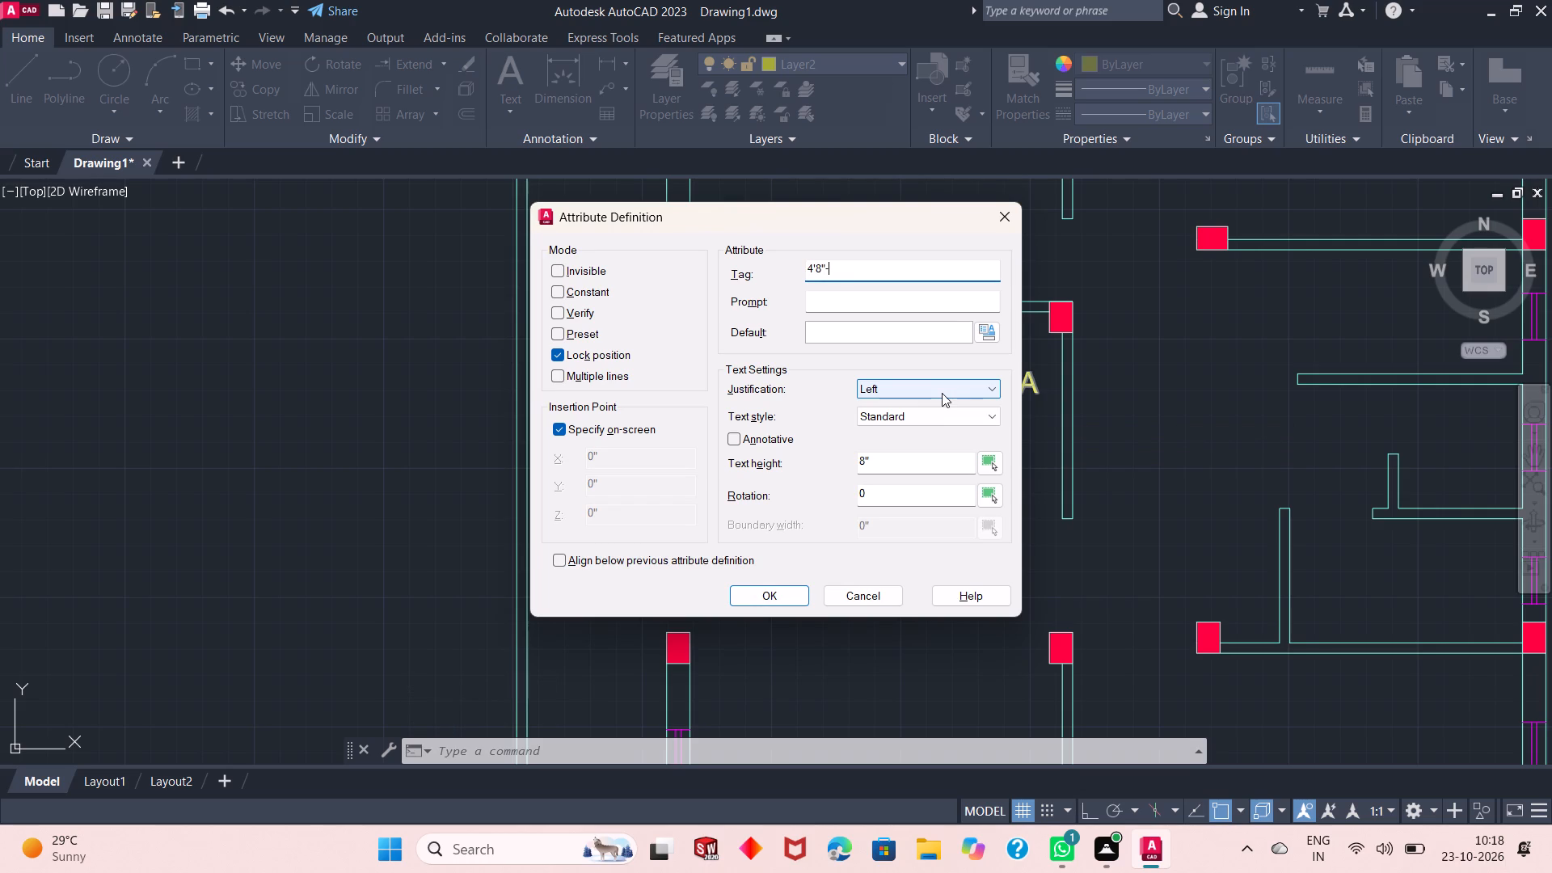
{"action": "type", "text": "6'8\""}
{"action": "key", "text": "Return"}
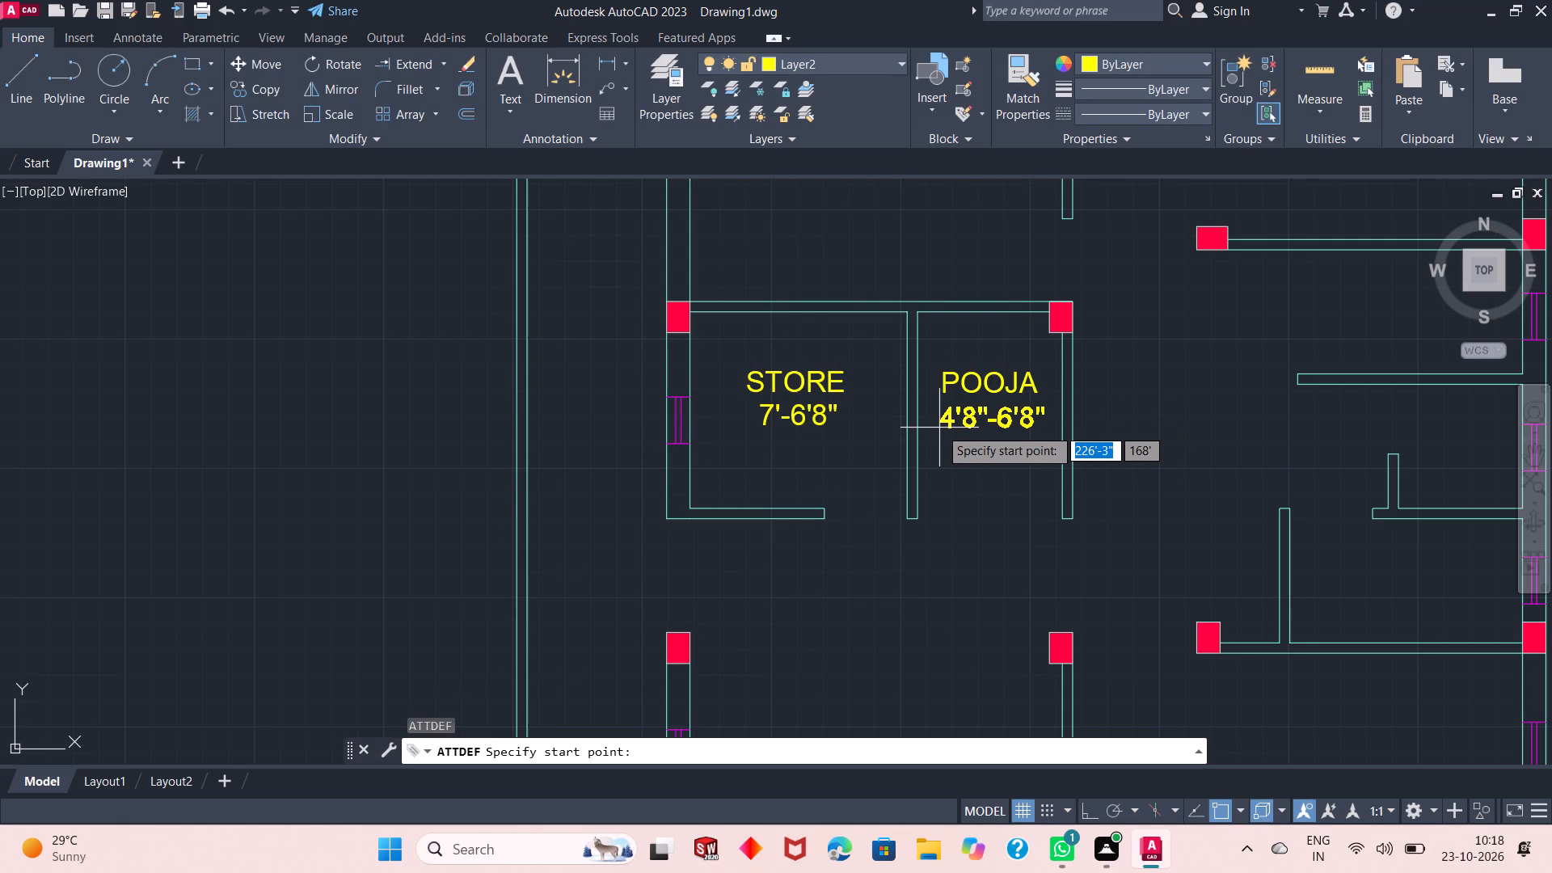
{"action": "left_click", "coordinate": [938, 428]}
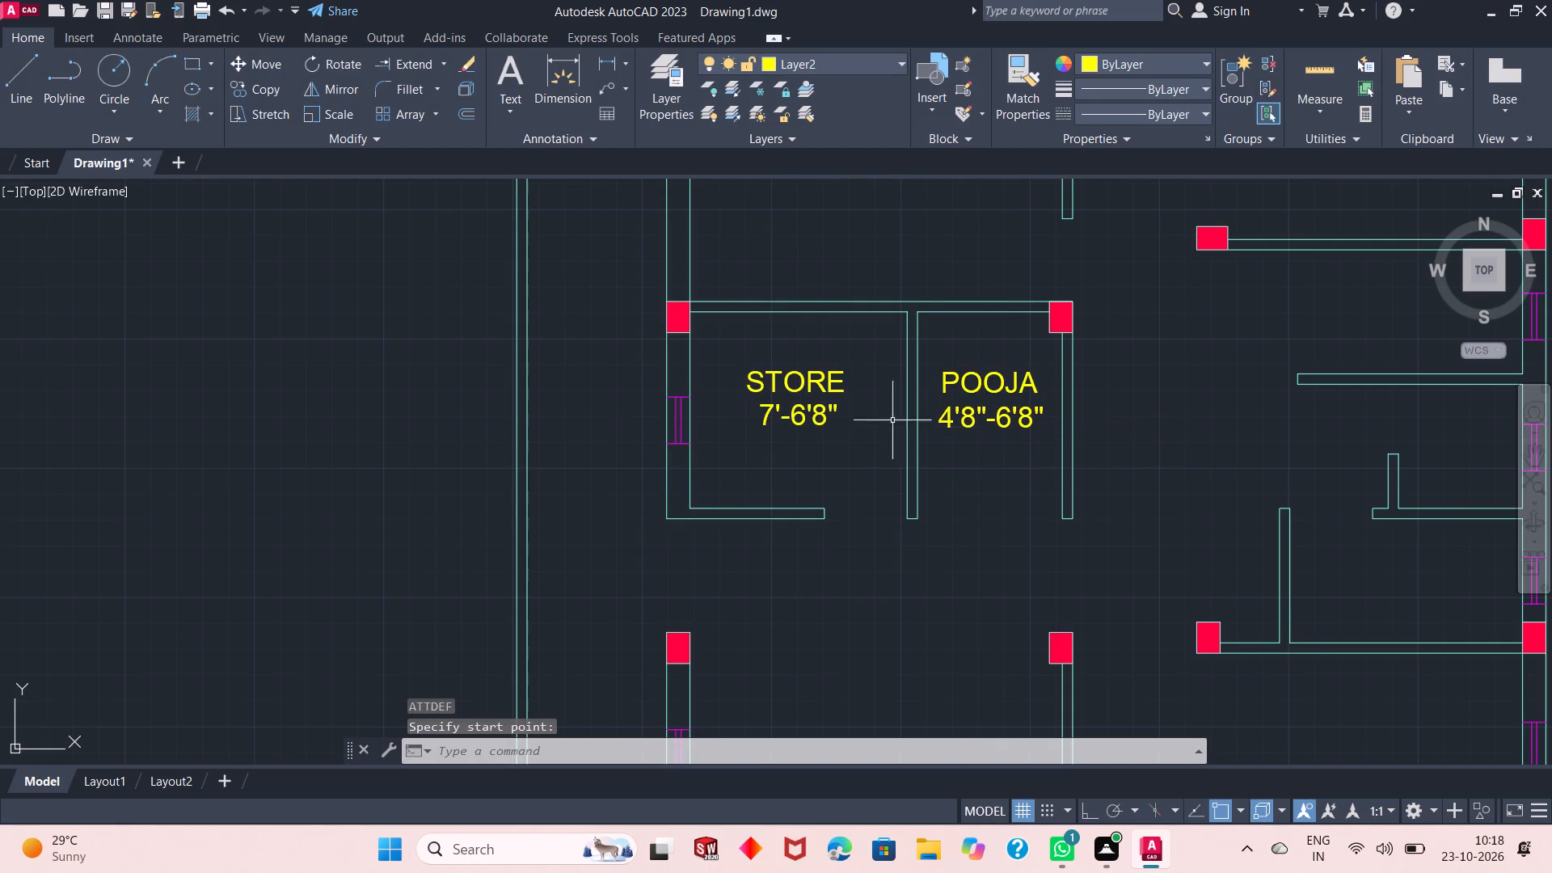
Place an attribute definition with tag washing in the narrow space directly south of the northeast BEDROOM.
{"action": "scroll", "coordinate": [760, 382], "scroll_direction": "down", "scroll_amount": 2}
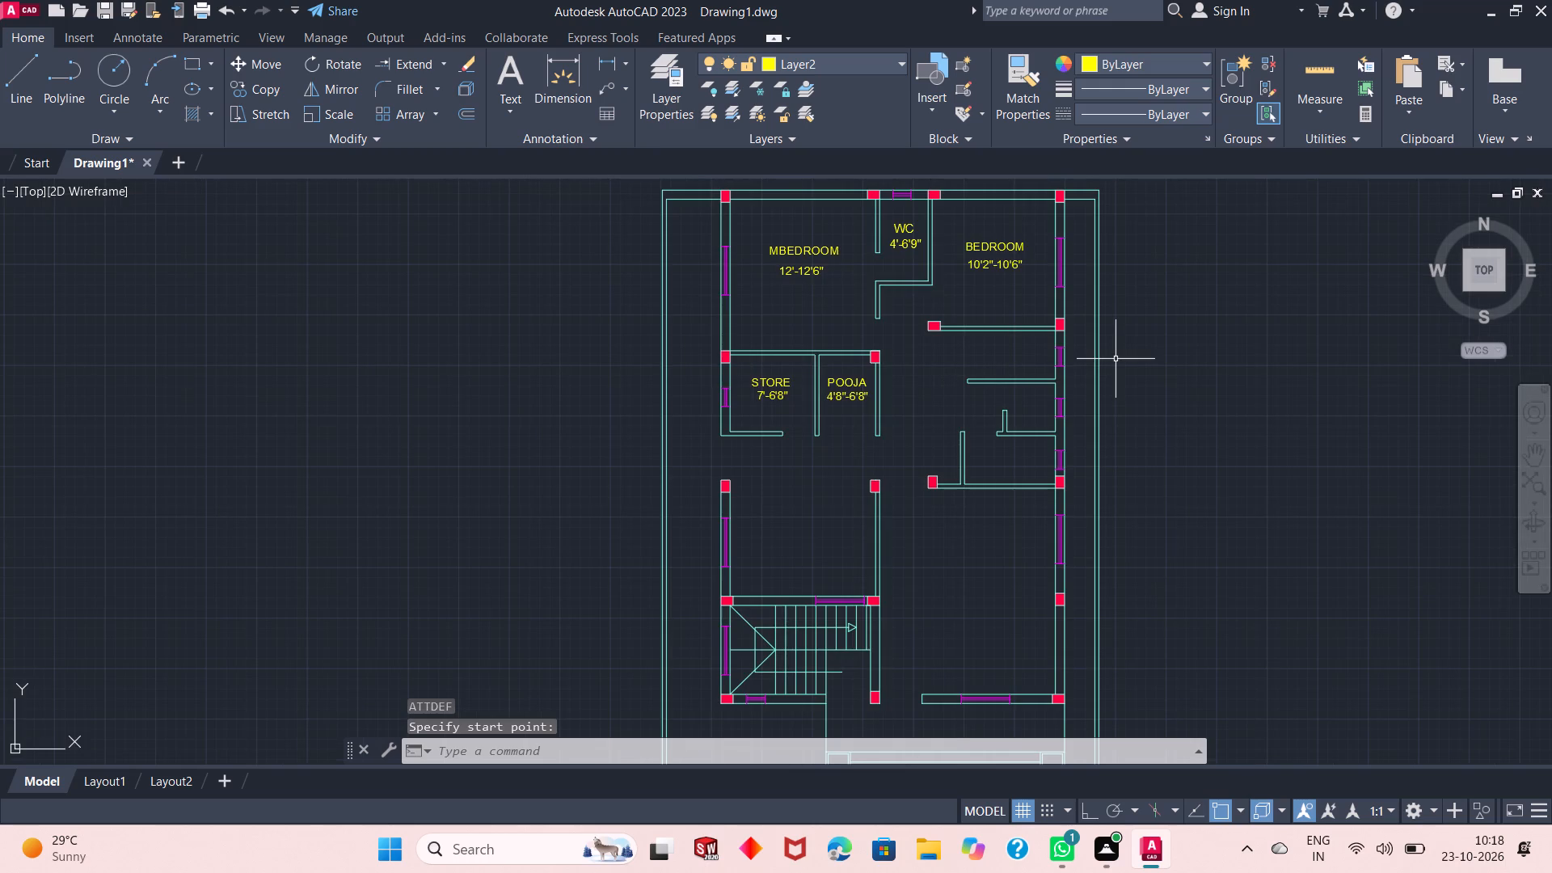
{"action": "scroll", "coordinate": [1115, 359], "scroll_direction": "up", "scroll_amount": 2}
{"action": "scroll", "coordinate": [1061, 401], "scroll_direction": "down", "scroll_amount": 2}
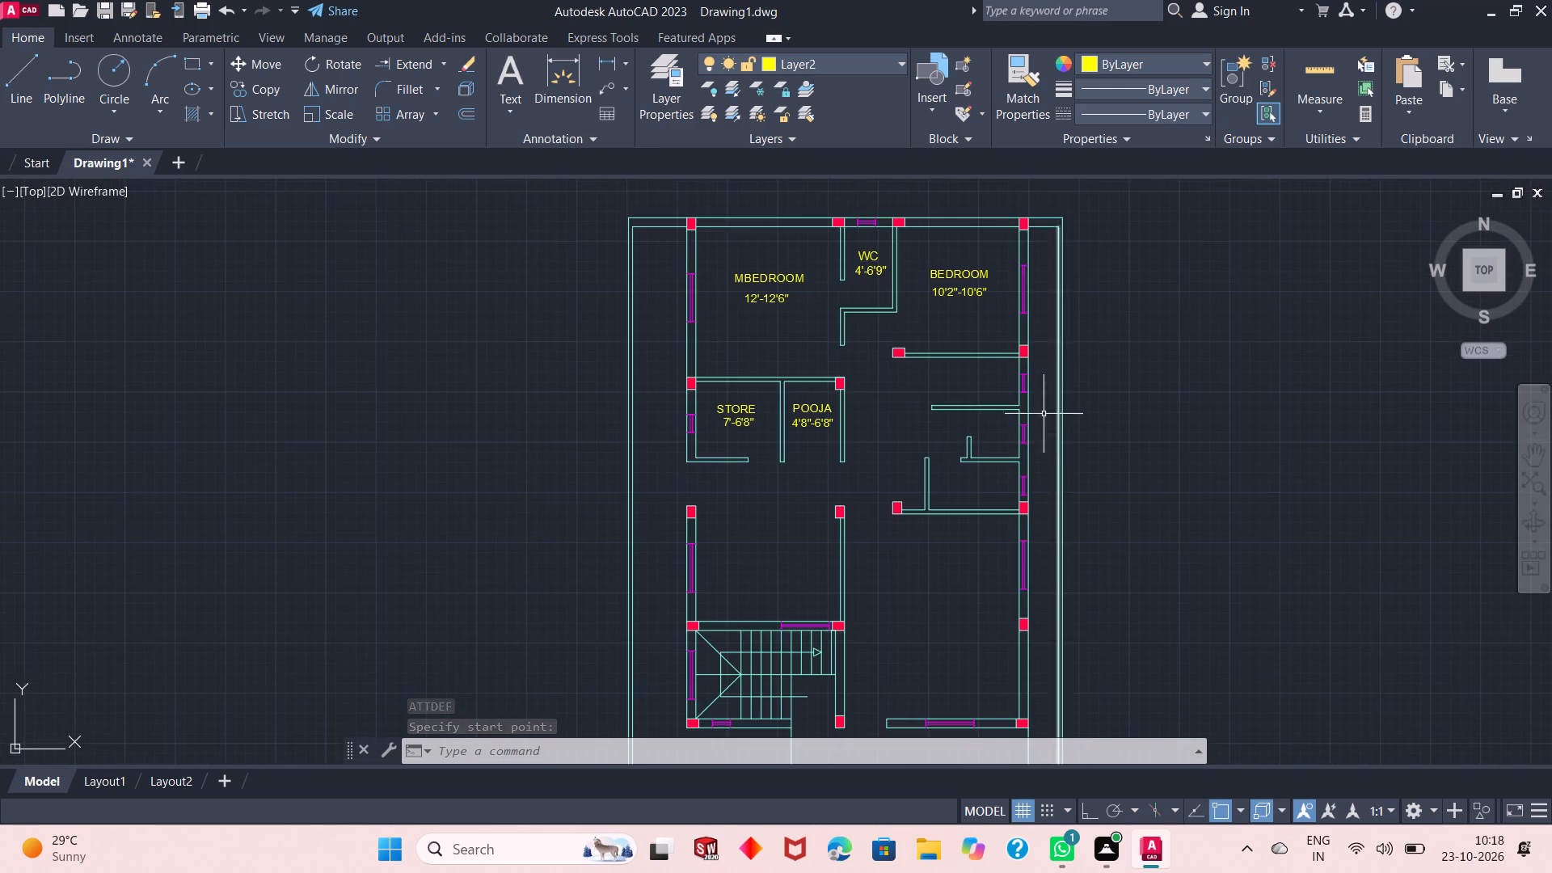
{"action": "scroll", "coordinate": [981, 385], "scroll_direction": "up", "scroll_amount": 1}
{"action": "key", "text": "space"}
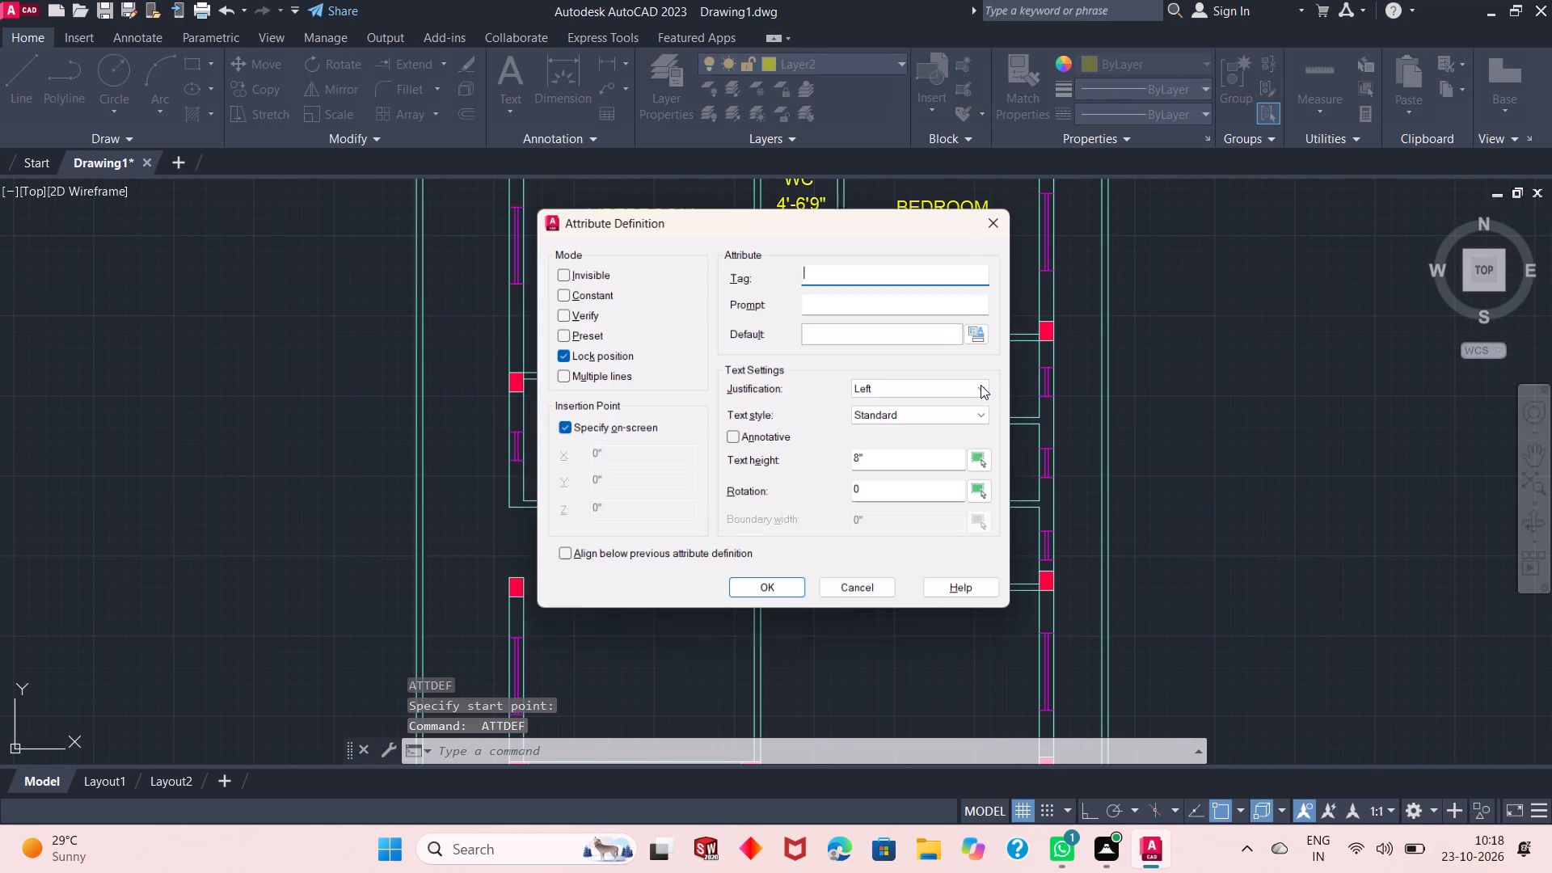
{"action": "type", "text": "was"}
{"action": "type", "text": "hing"}
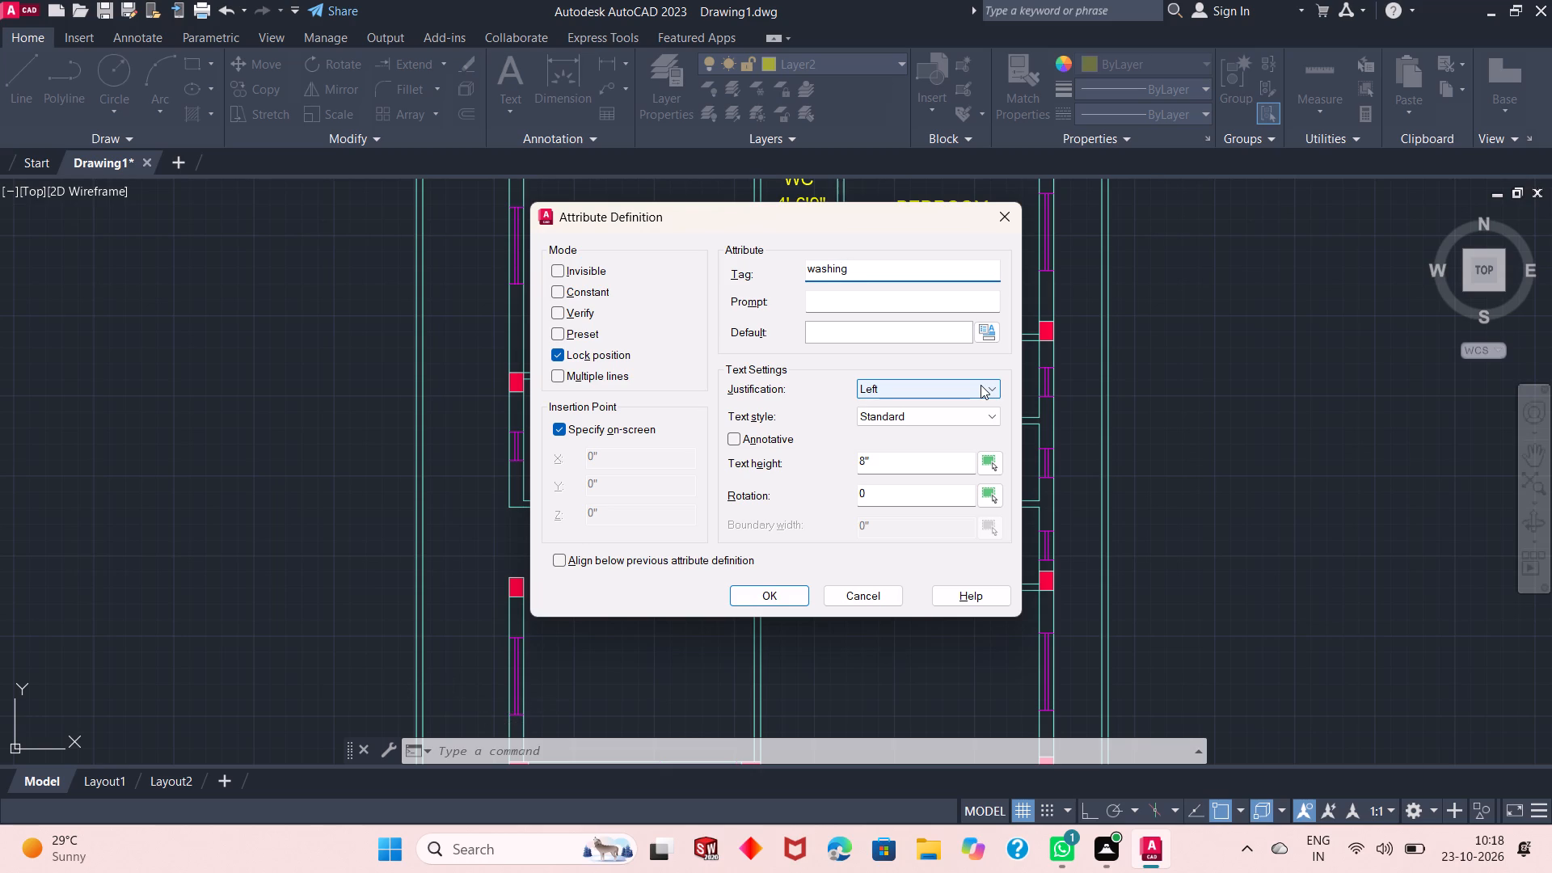
{"action": "key", "text": "Return"}
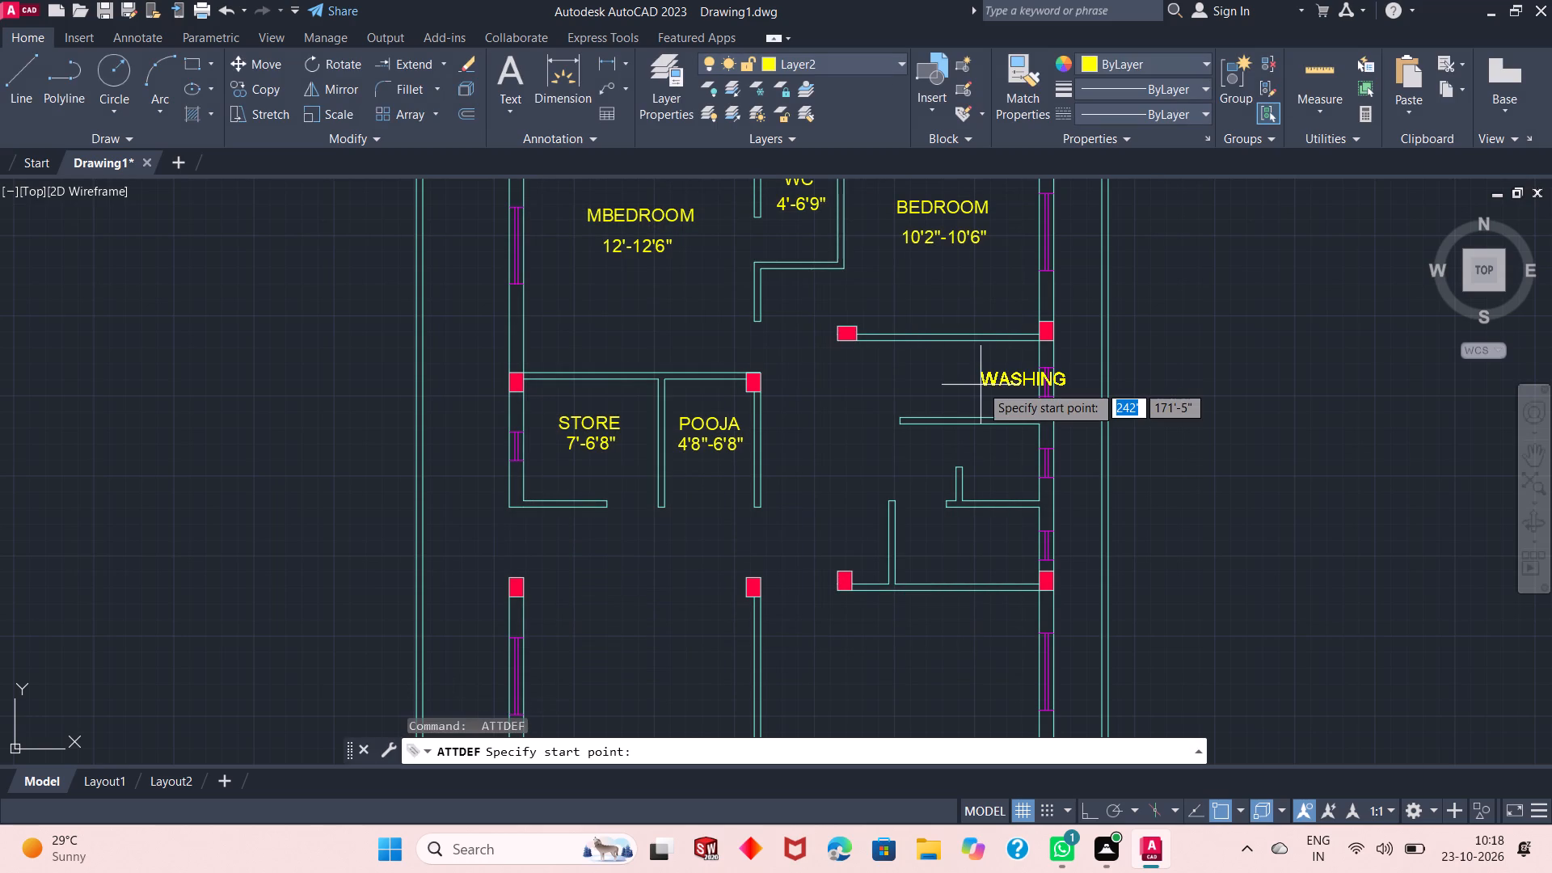
{"action": "left_click", "coordinate": [905, 372]}
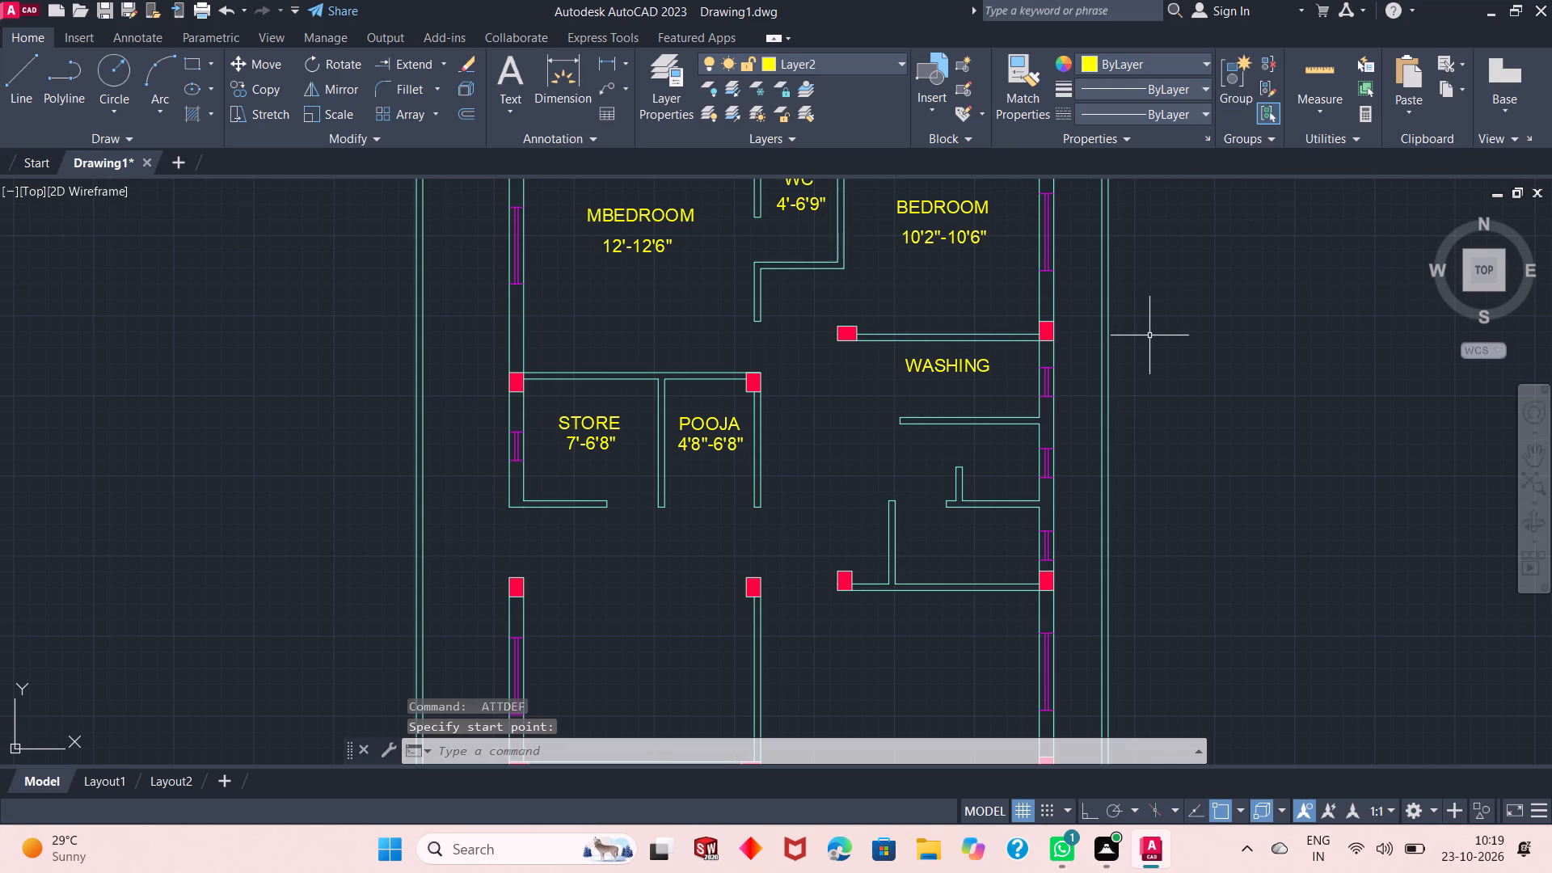
Place an attribute definition with tag 7'3"-4' below the WASHING label.
{"action": "key", "text": "Return"}
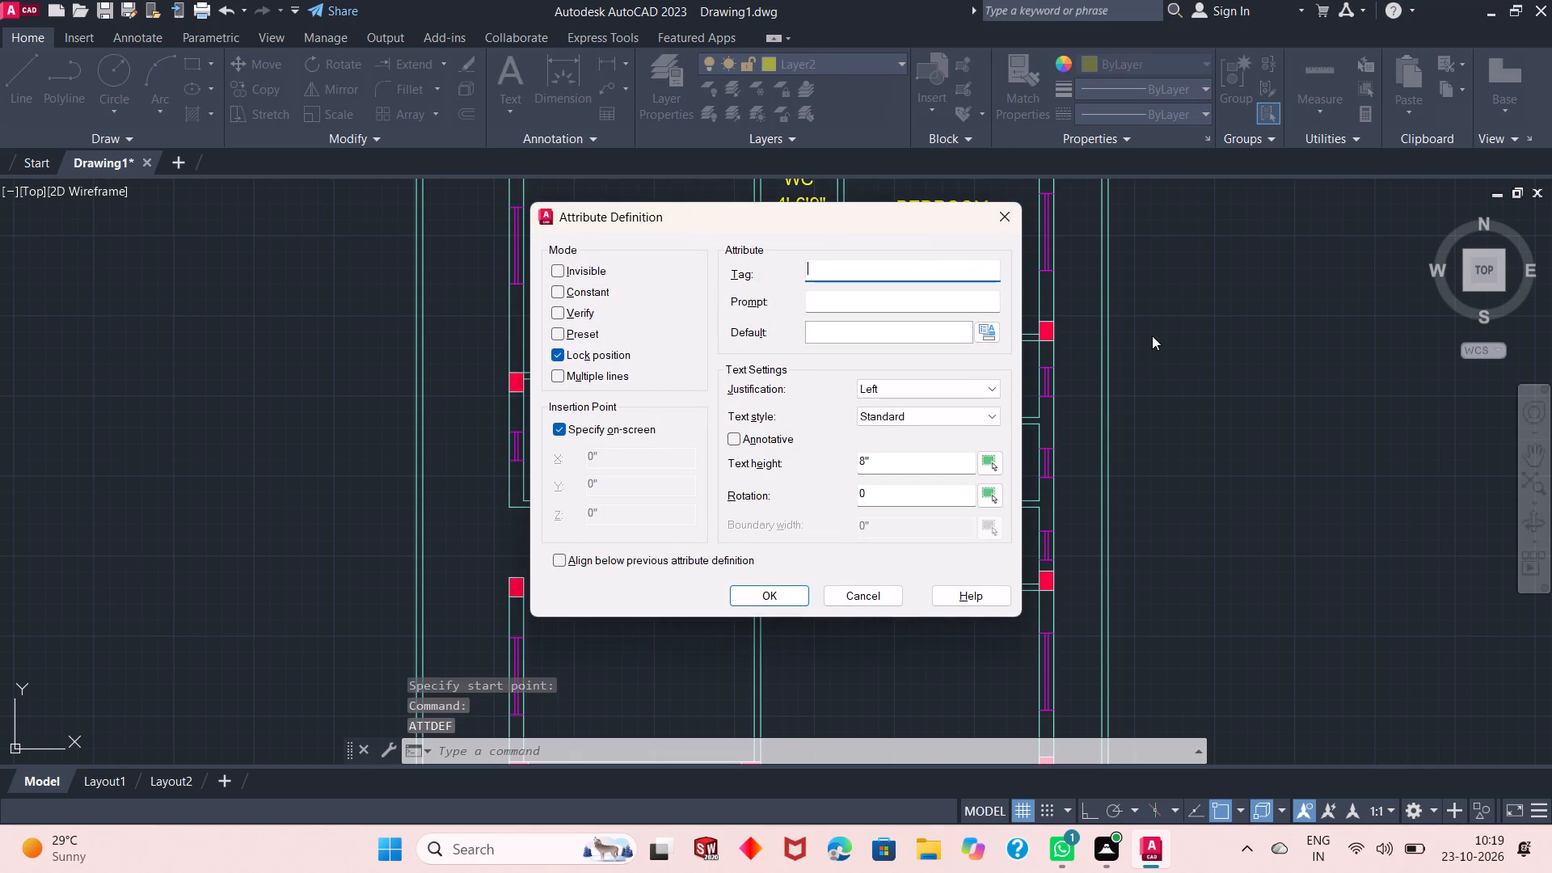
{"action": "type", "text": "7'"}
{"action": "type", "text": "3\""}
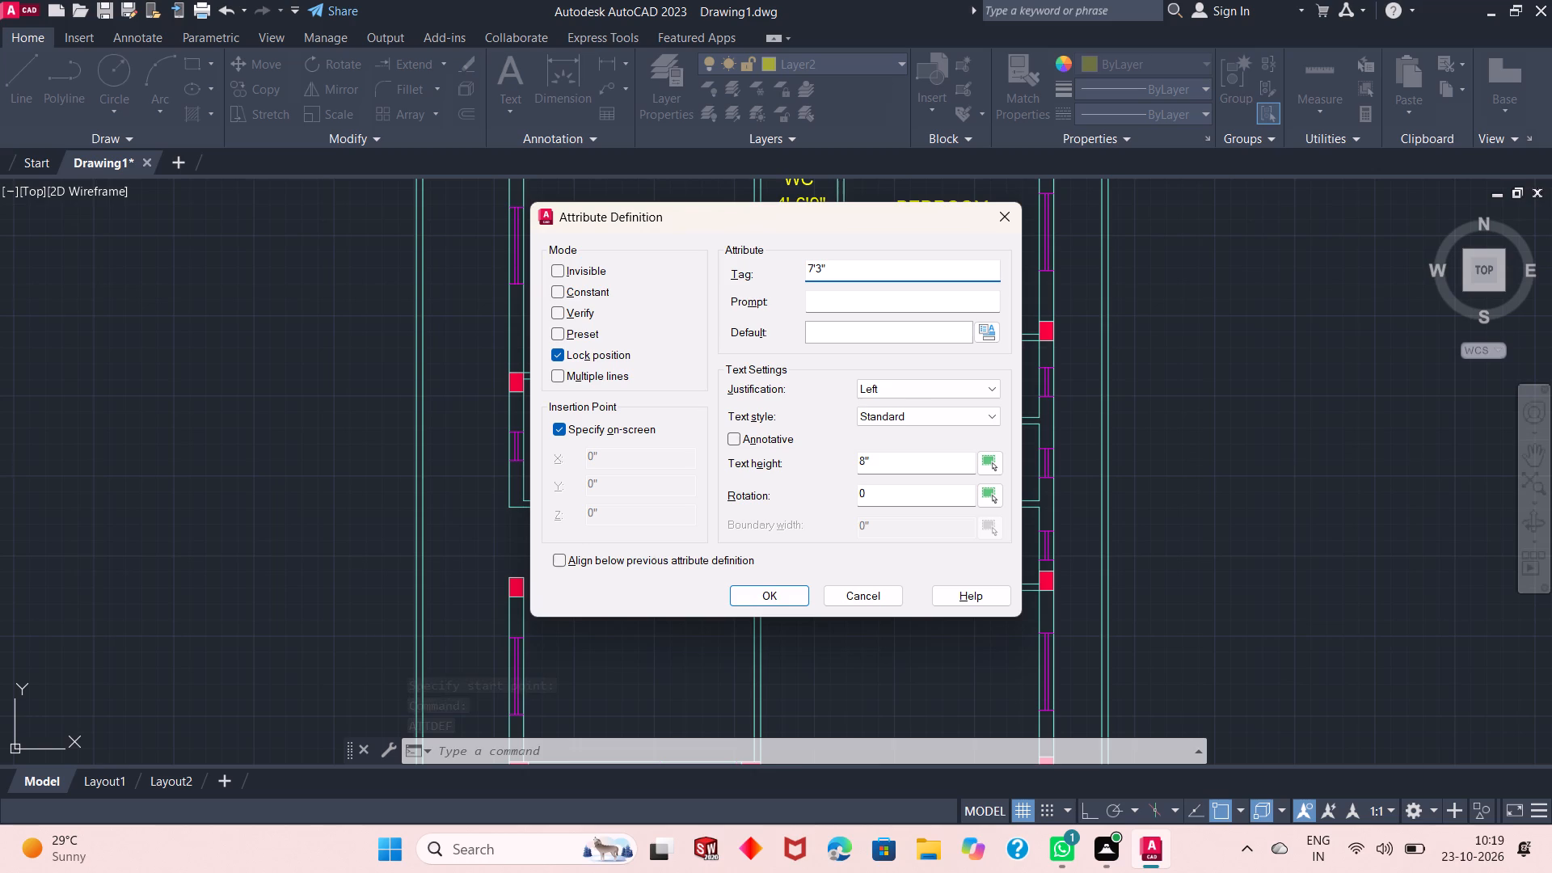
{"action": "key", "text": "minus"}
{"action": "type", "text": "4'"}
{"action": "key", "text": "Return"}
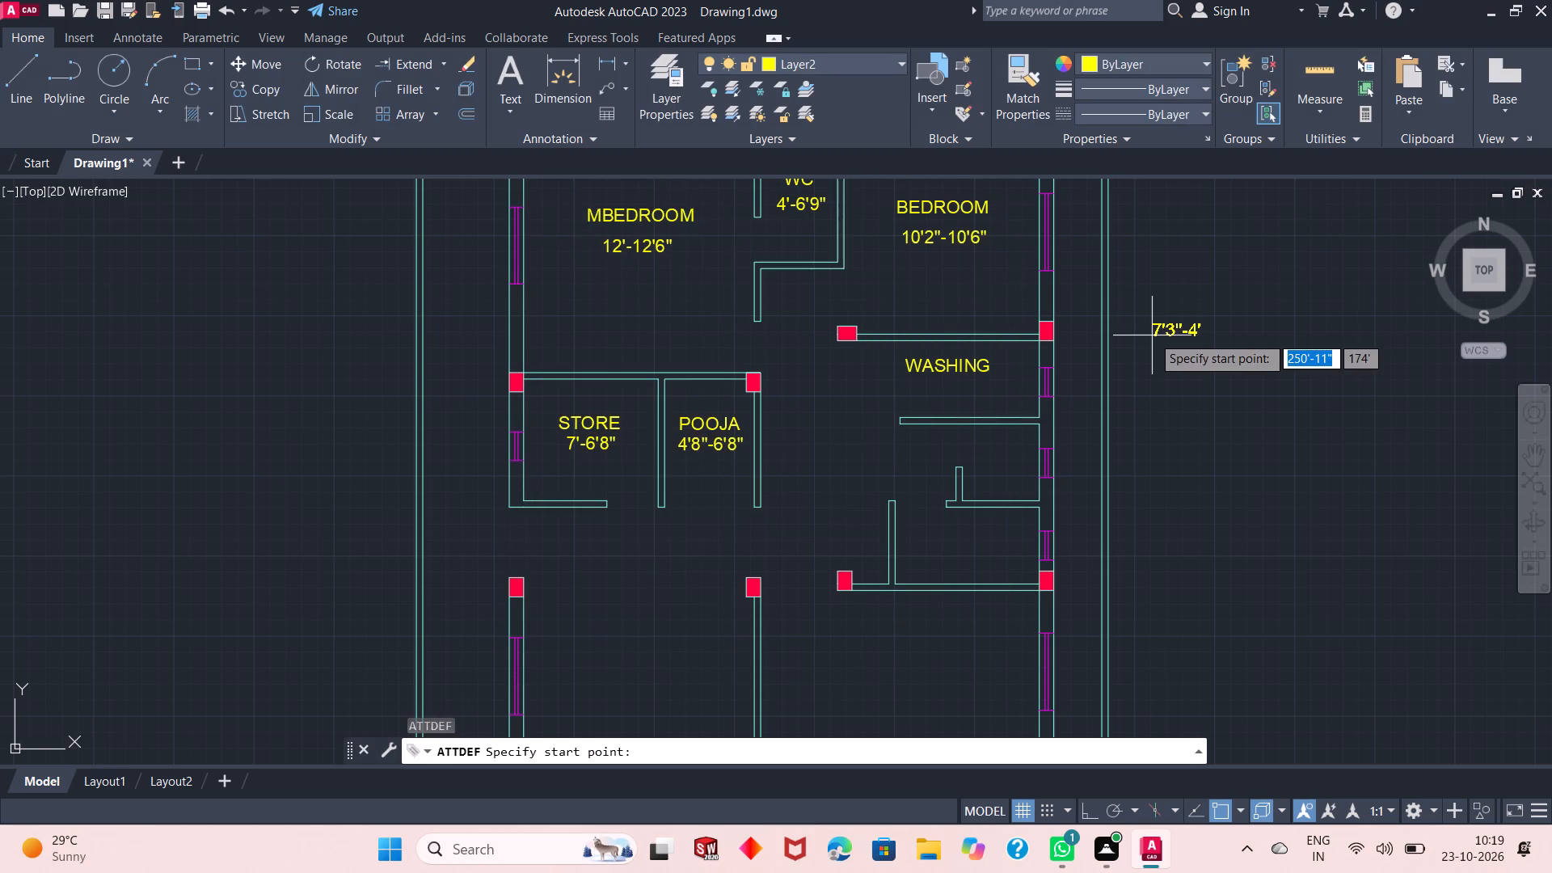
{"action": "left_click", "coordinate": [922, 394]}
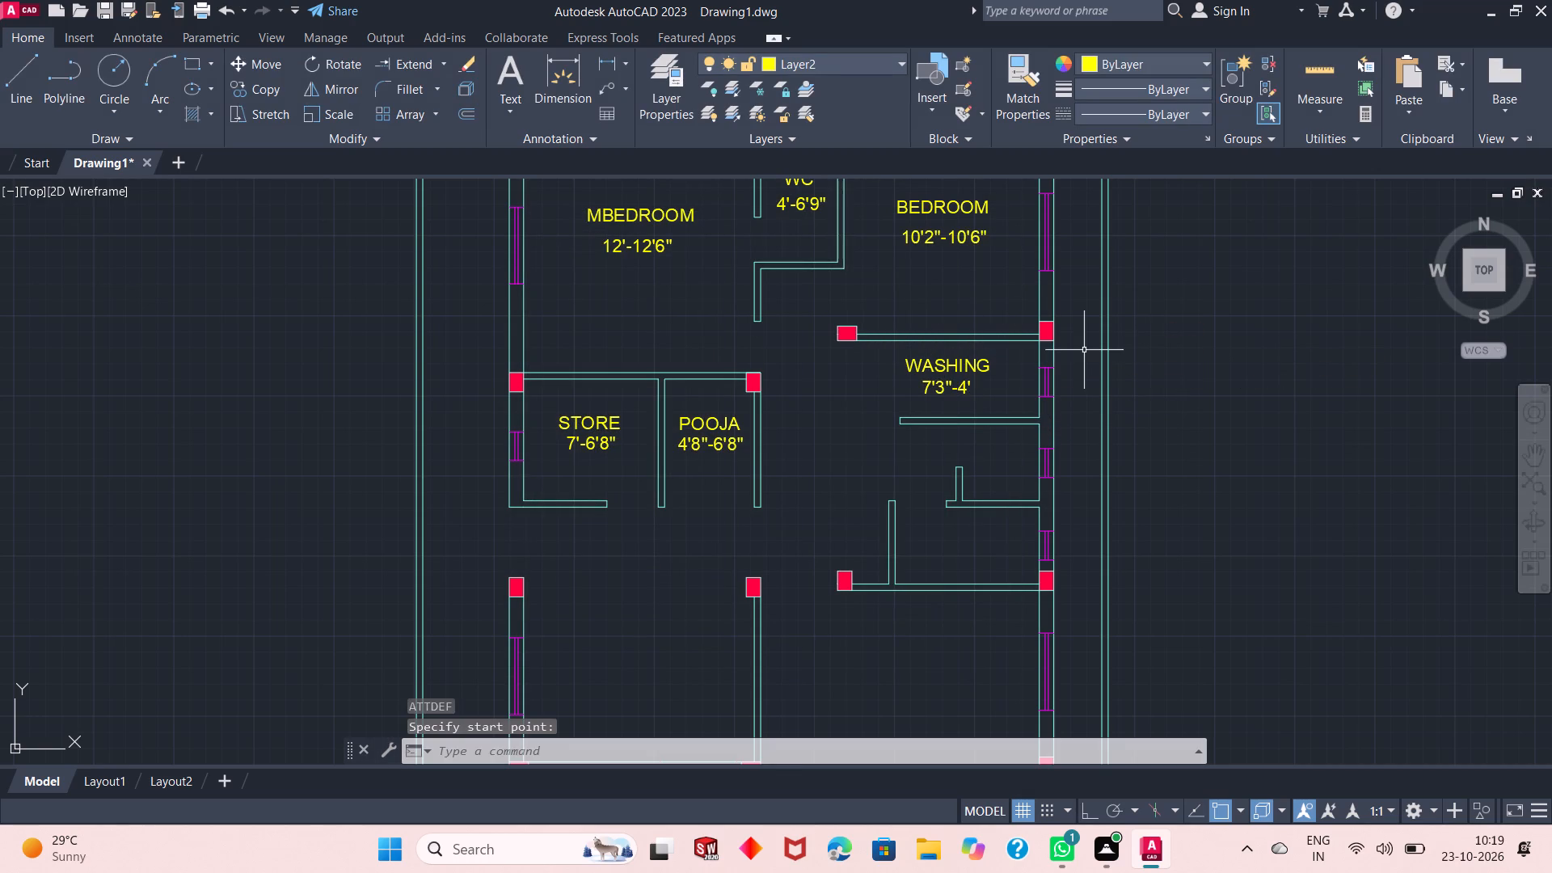
Place an attribute definition with tag wc in the small space south of the WASHING area, beside the east wall.
{"action": "scroll", "coordinate": [952, 364], "scroll_direction": "down", "scroll_amount": 1}
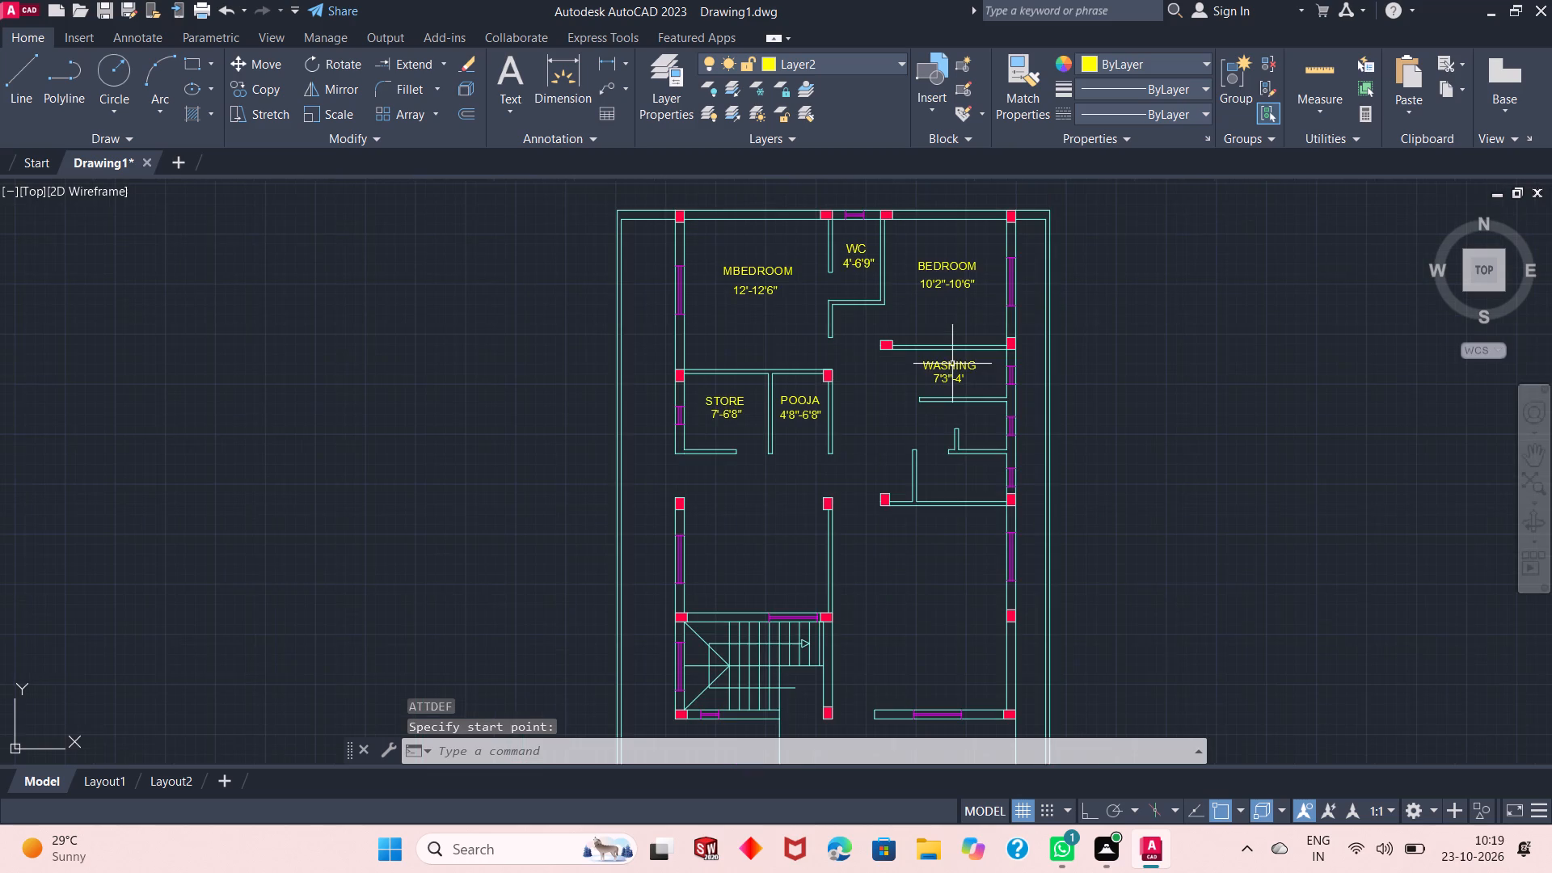
{"action": "scroll", "coordinate": [945, 439], "scroll_direction": "up", "scroll_amount": 1}
{"action": "key", "text": "Return"}
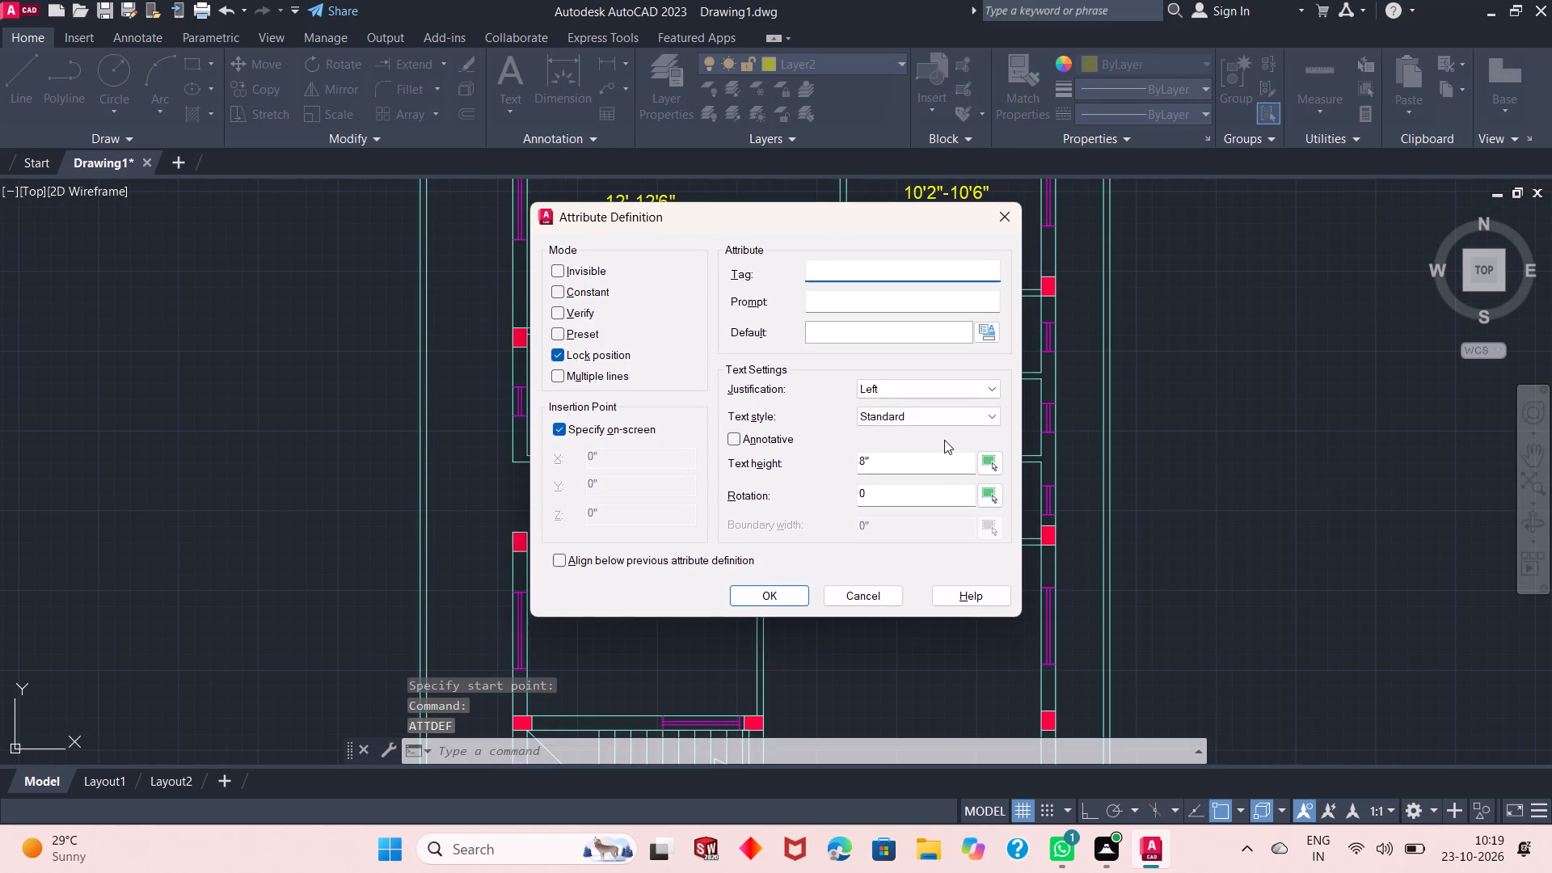
{"action": "type", "text": "wc"}
{"action": "key", "text": "Return"}
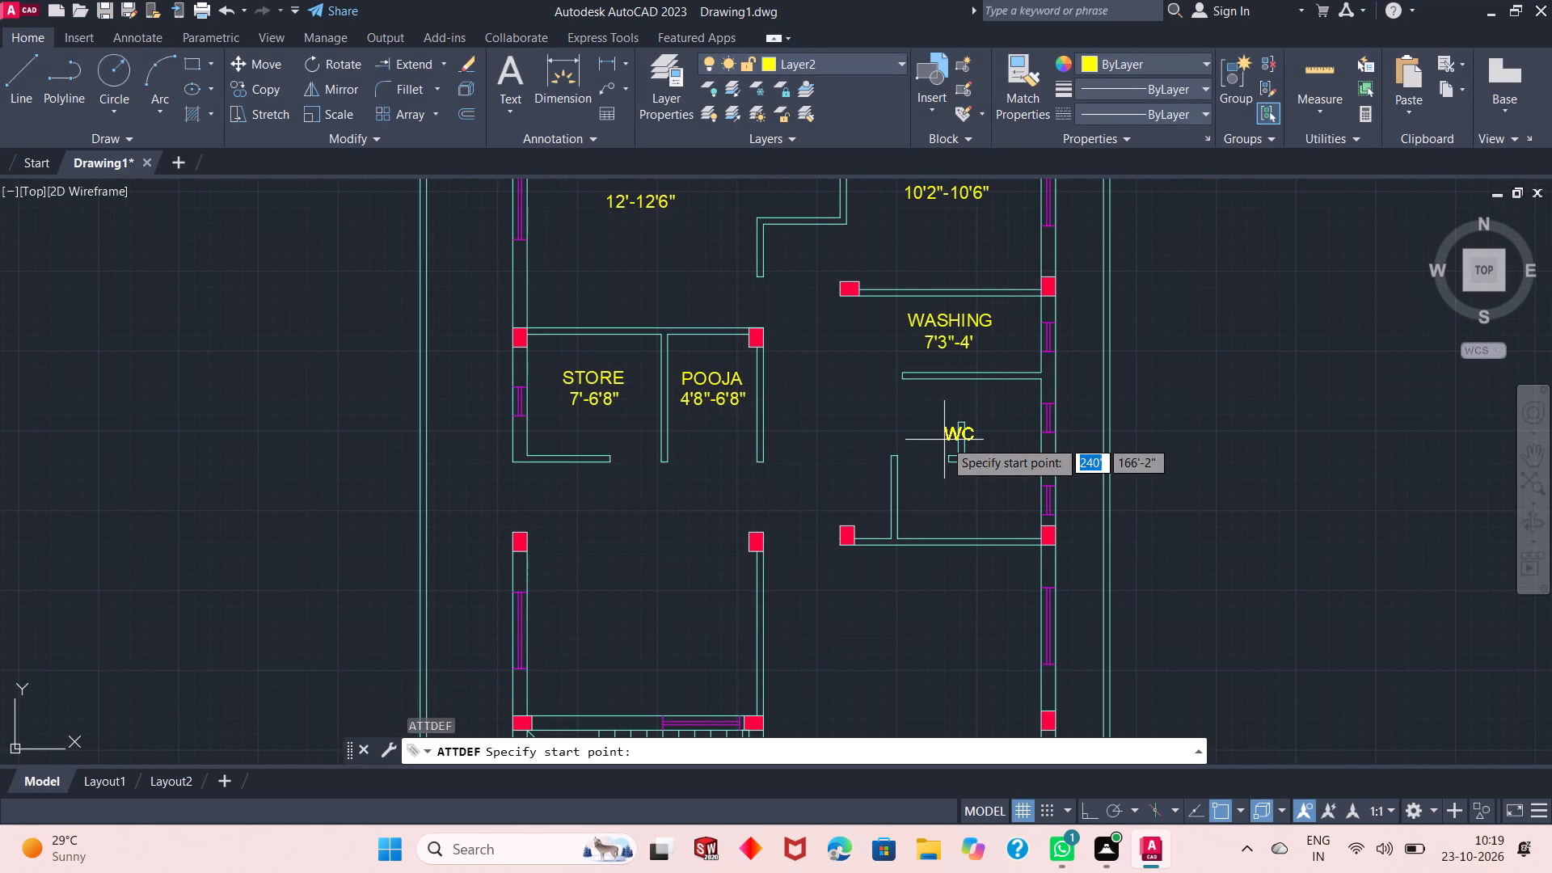
{"action": "scroll", "coordinate": [974, 434], "scroll_direction": "up", "scroll_amount": 1}
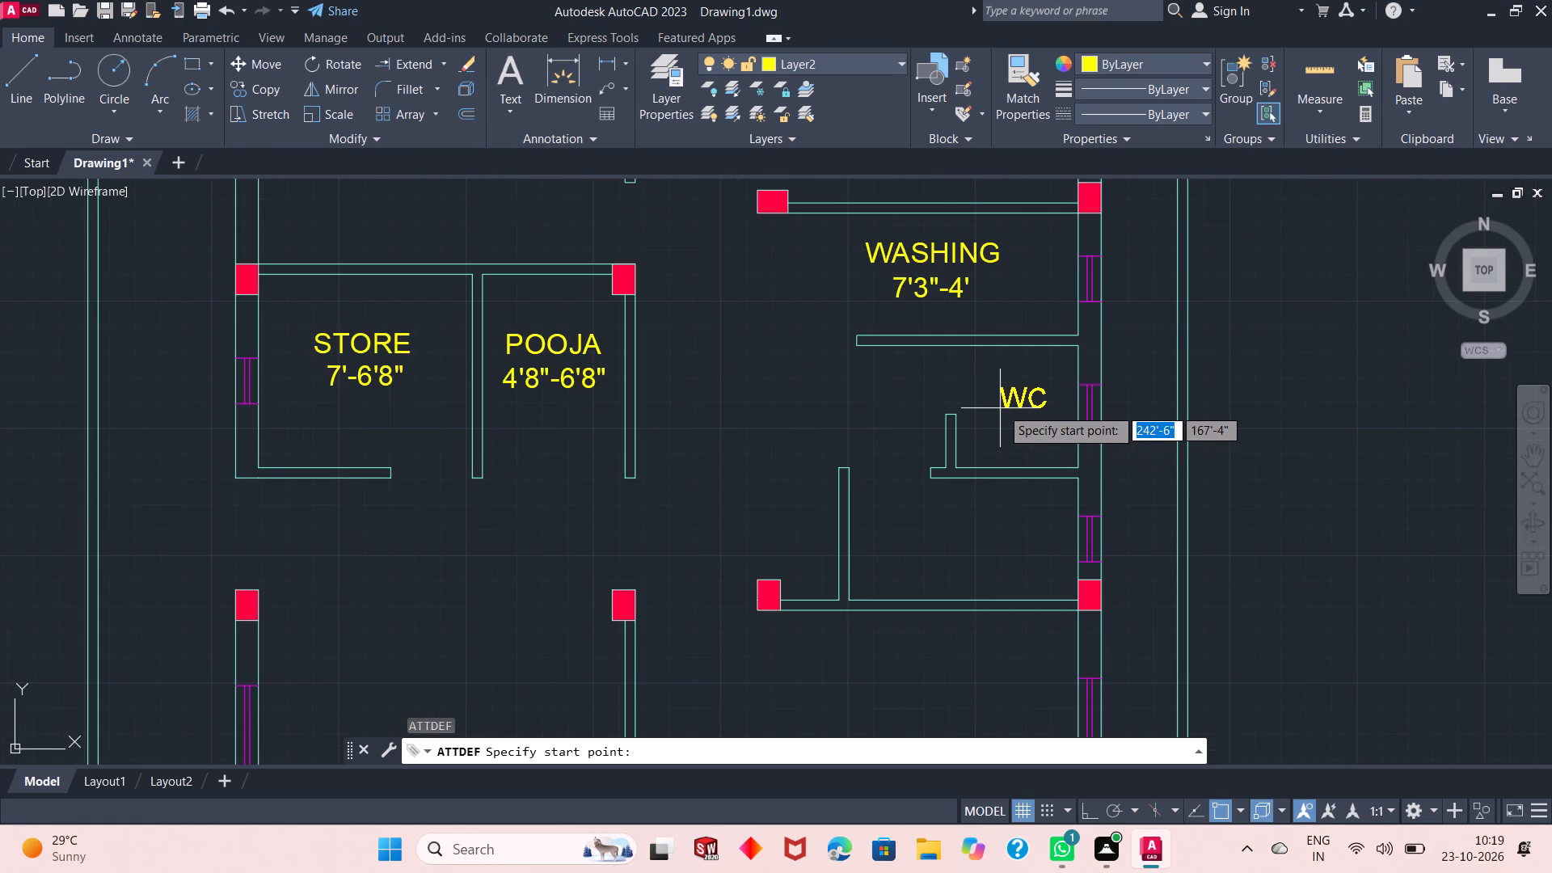
{"action": "left_click", "coordinate": [996, 400]}
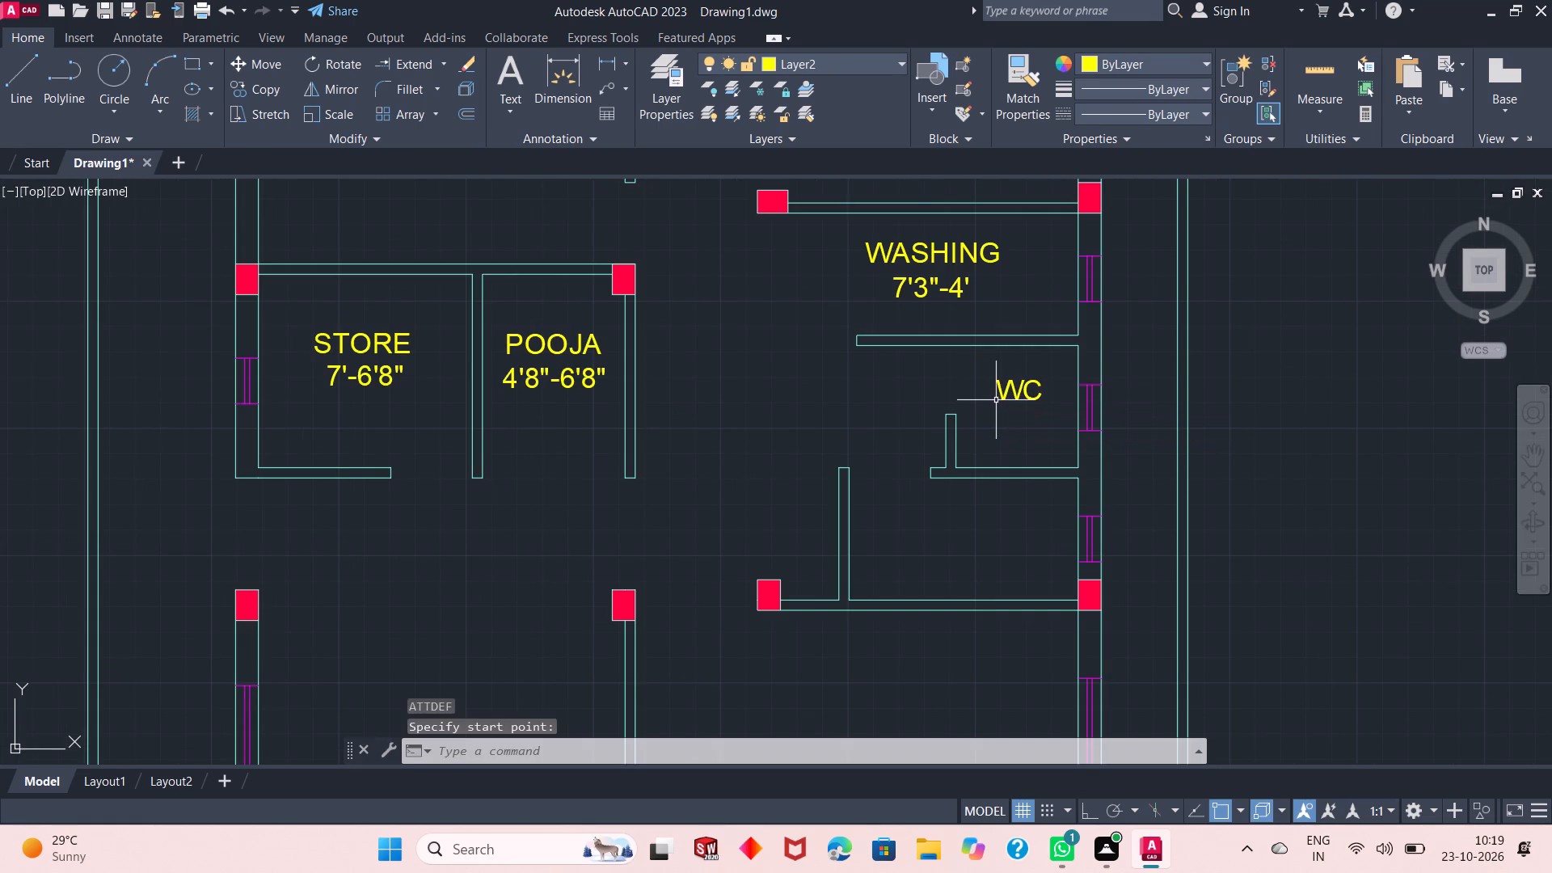
Place an attribute definition with tag 4'-4' below the WC label beside the east wall.
{"action": "key", "text": "Return"}
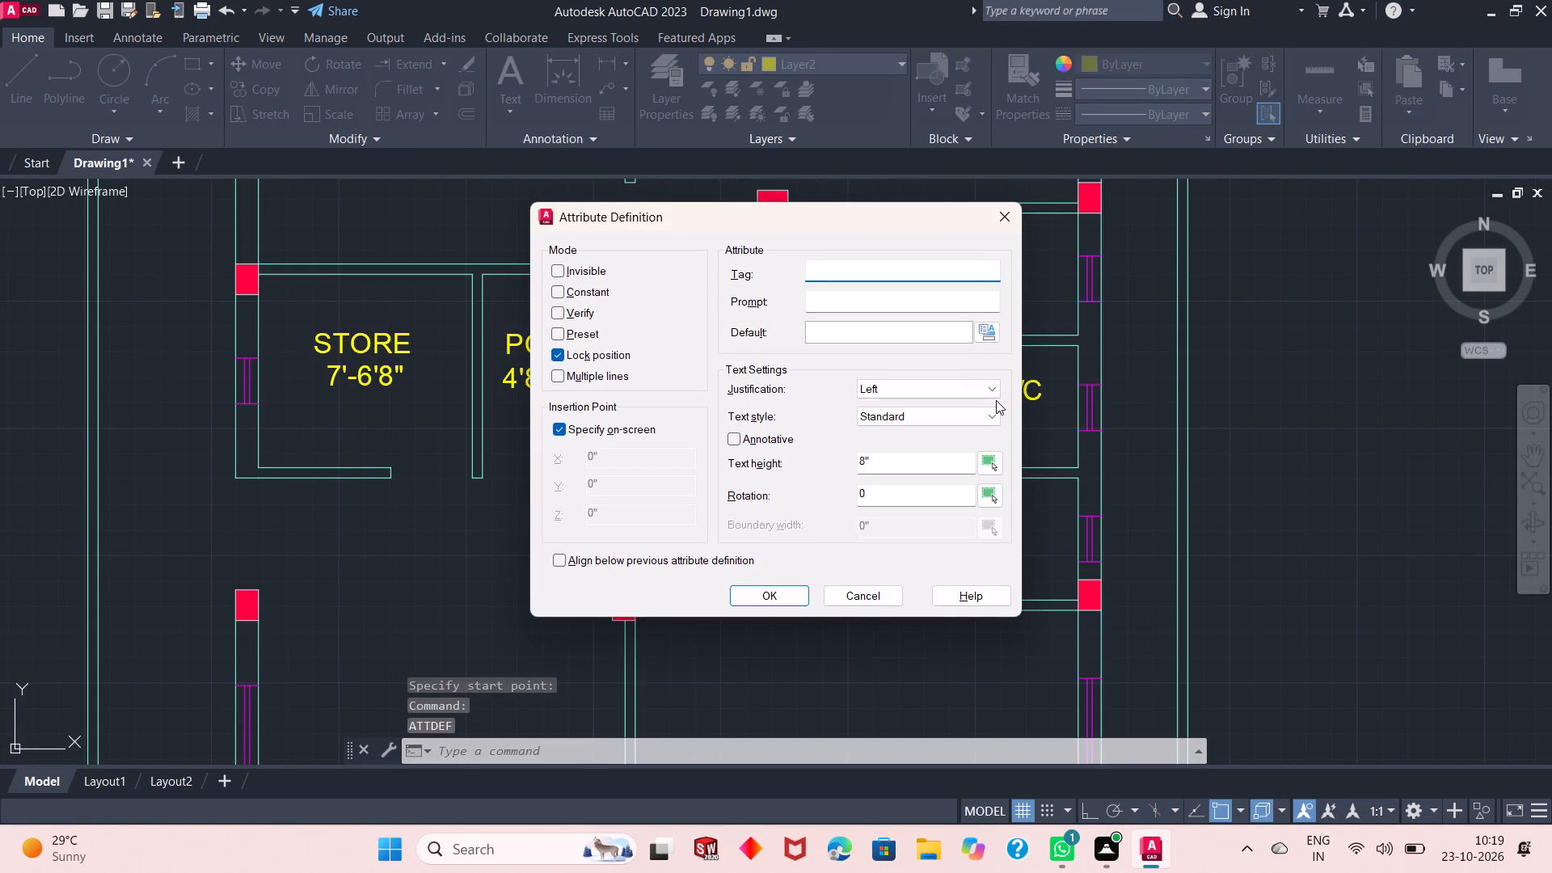
{"action": "type", "text": "4'"}
{"action": "type", "text": "-4'"}
{"action": "key", "text": "Return"}
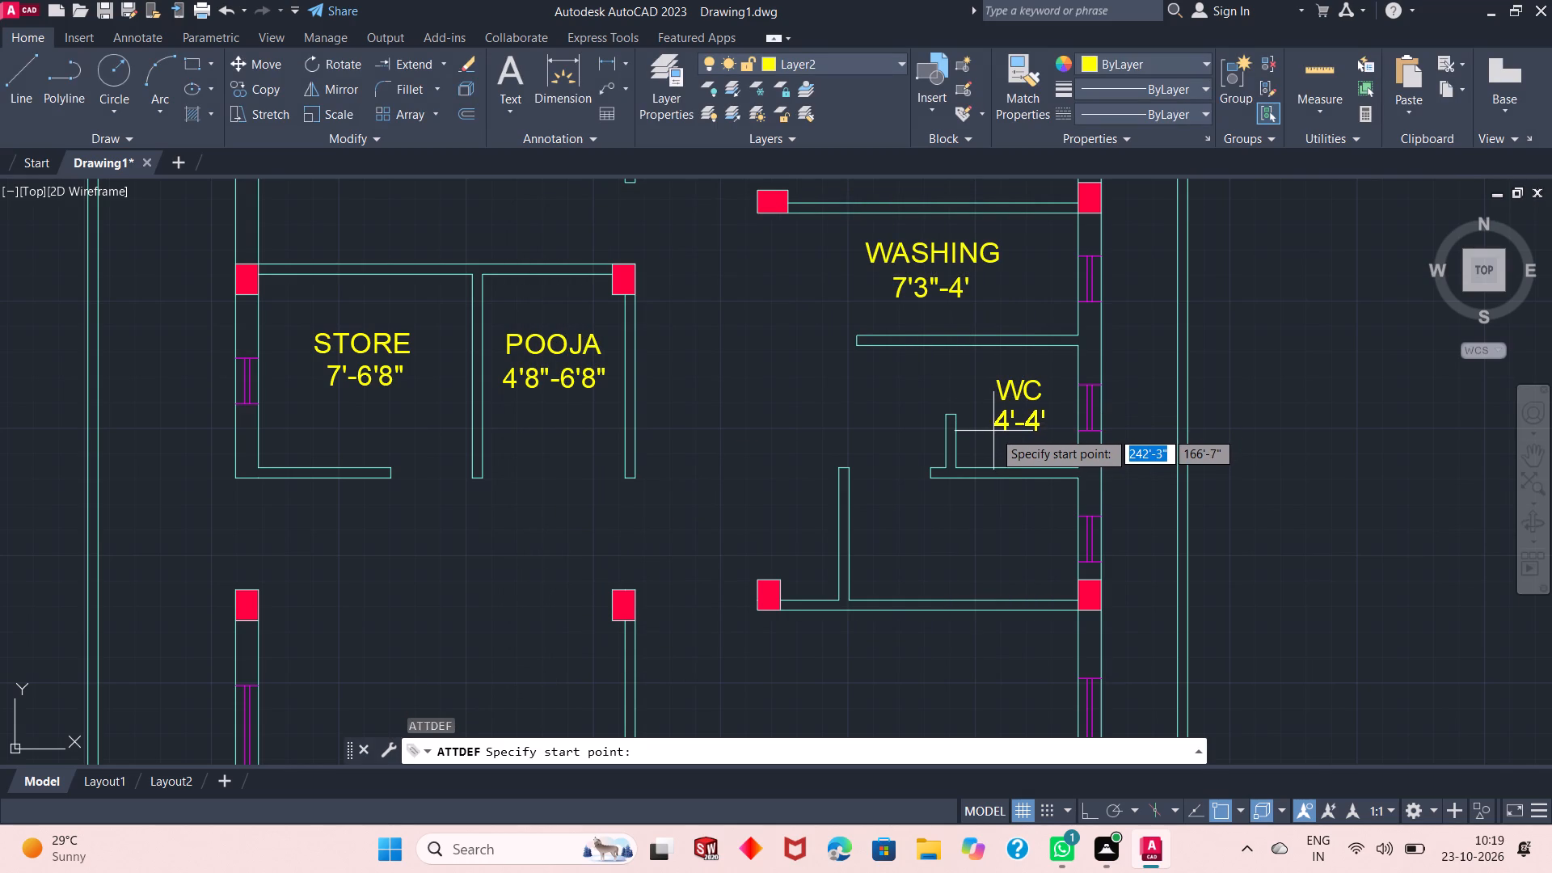
{"action": "left_click", "coordinate": [996, 431]}
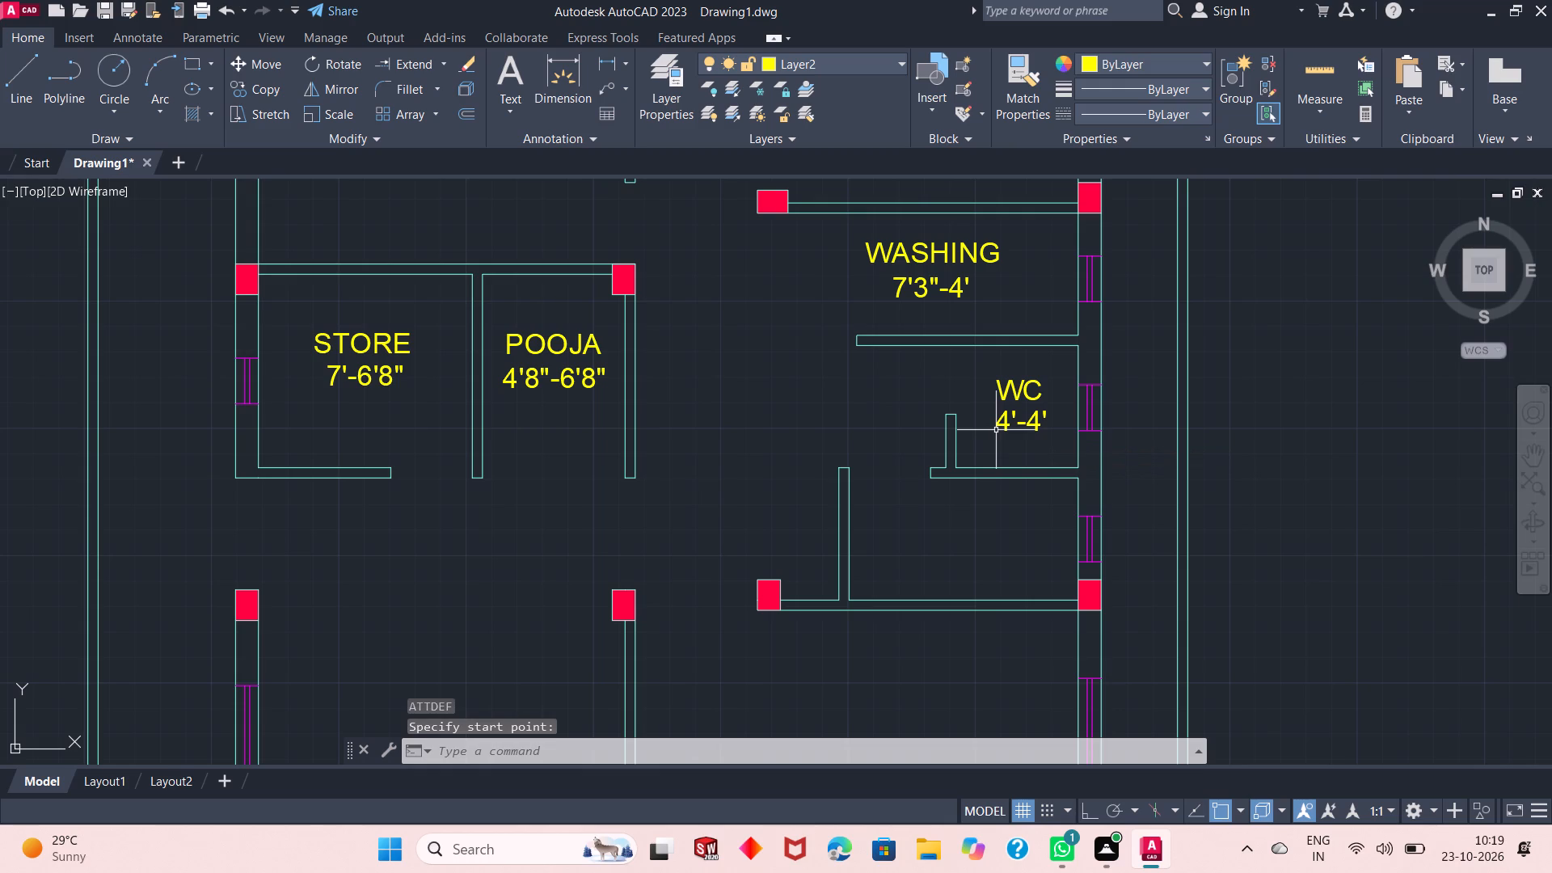
Place an attribute definition with tag a-wc in the room directly south of the east-side WC.
{"action": "key", "text": "Return"}
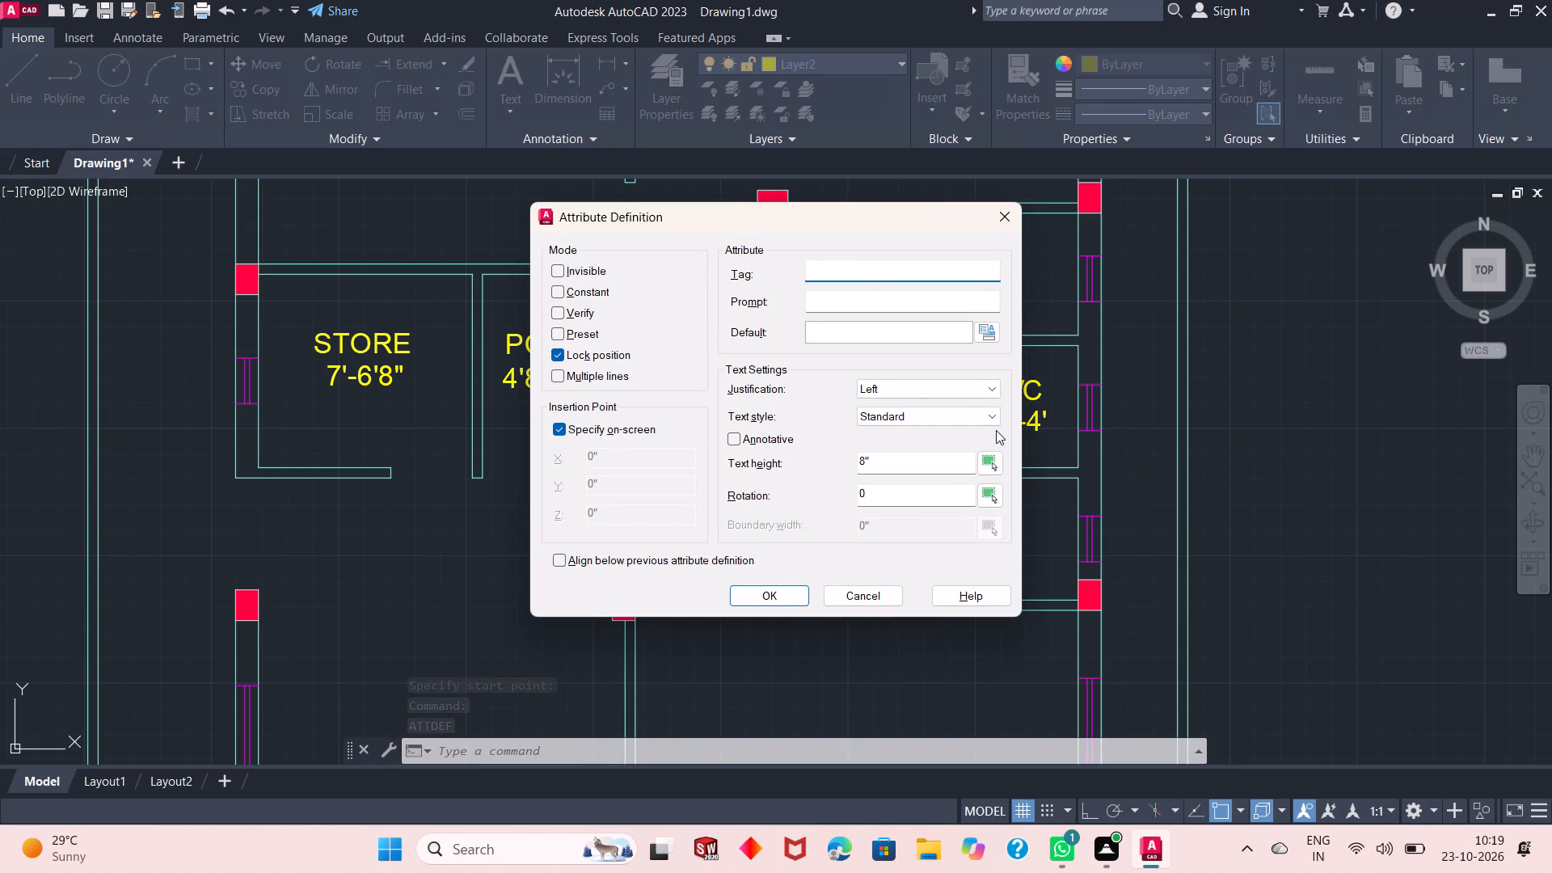
{"action": "type", "text": "a-wc"}
{"action": "key", "text": "Return"}
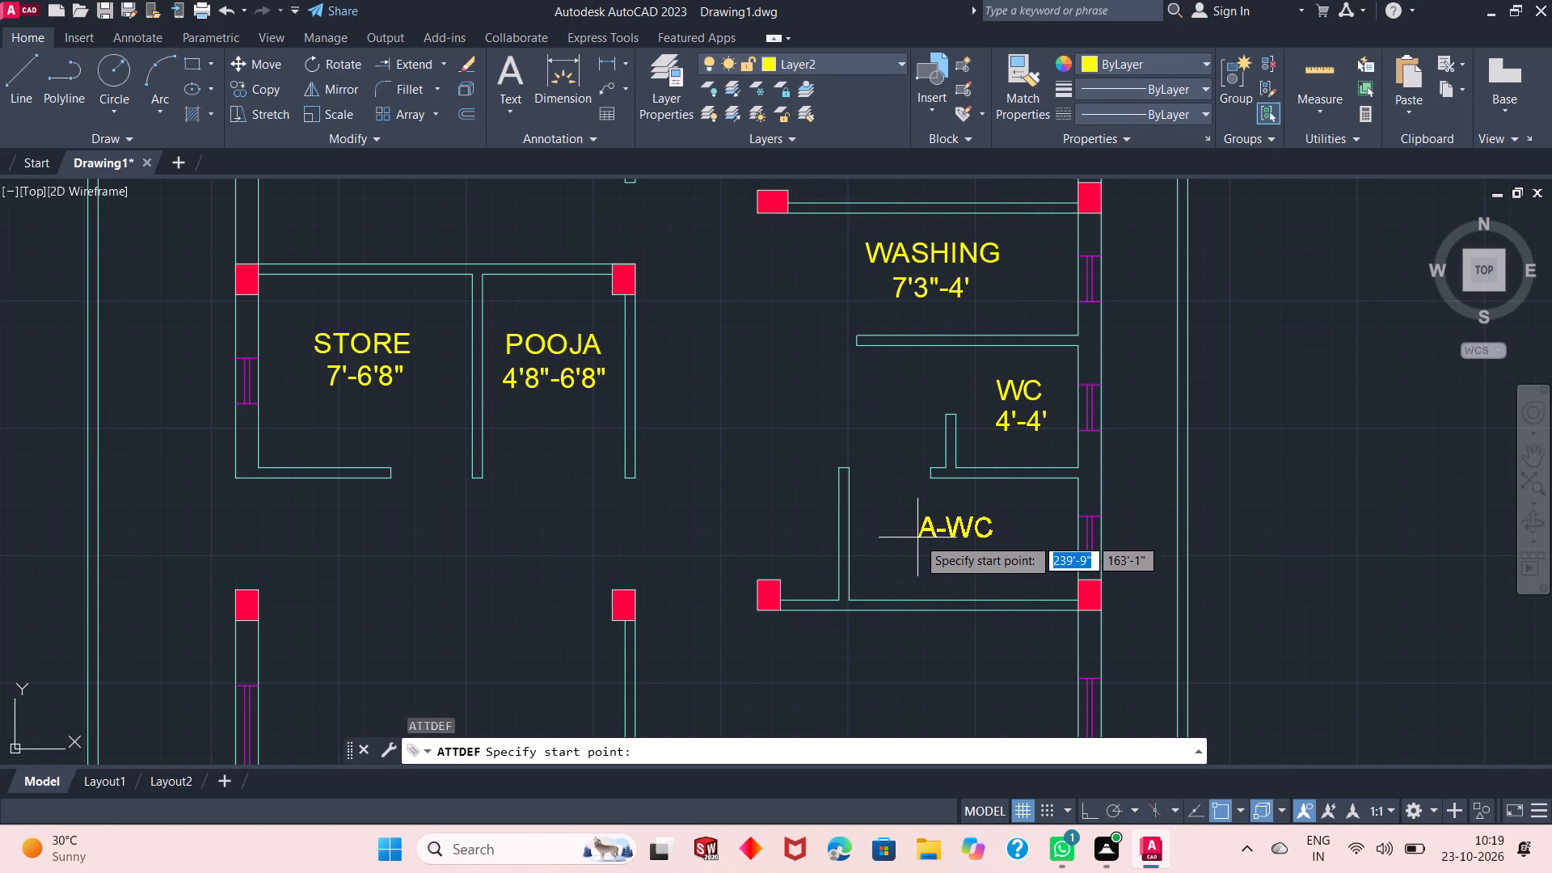
{"action": "left_click", "coordinate": [926, 540]}
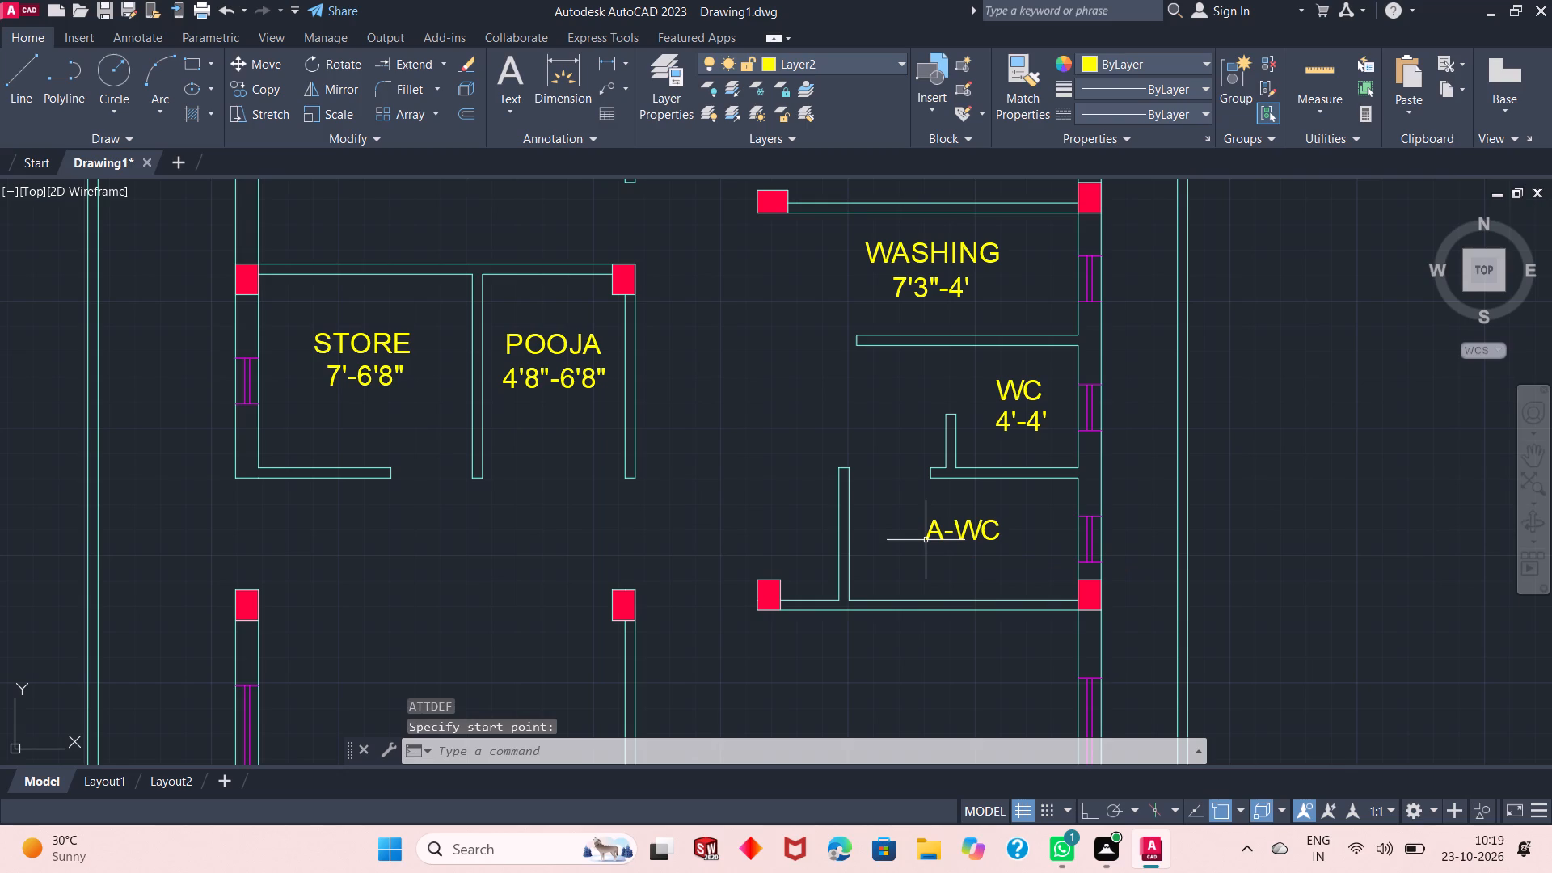
Place an attribute definition with tag 7'6"-4' below the A-WC label.
{"action": "key", "text": "Return"}
{"action": "type", "text": "7'6\""}
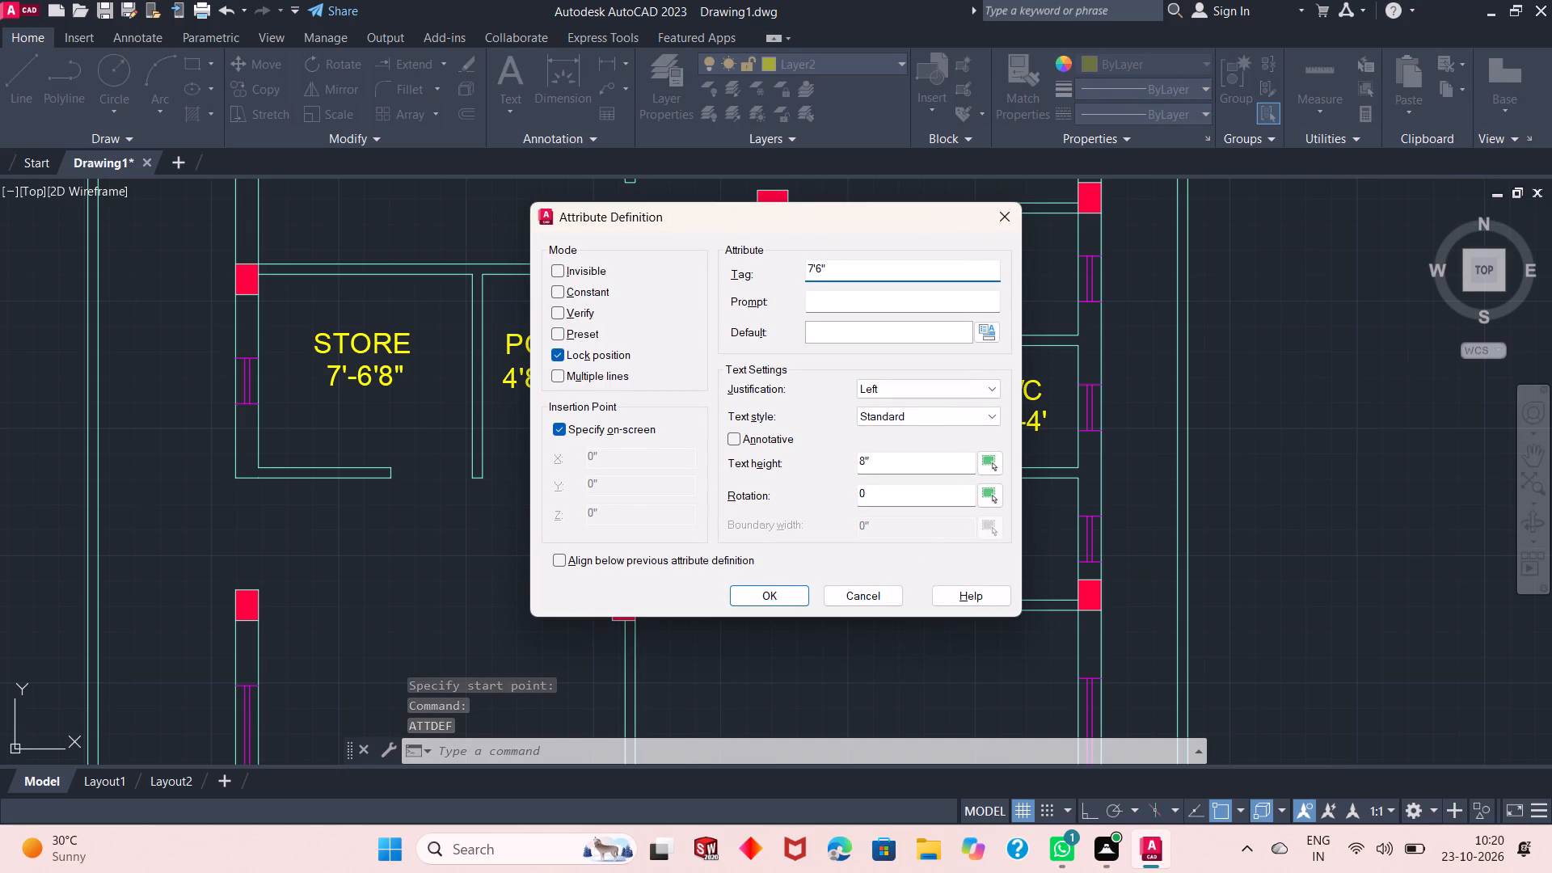
{"action": "key", "text": "minus"}
{"action": "key", "text": "4"}
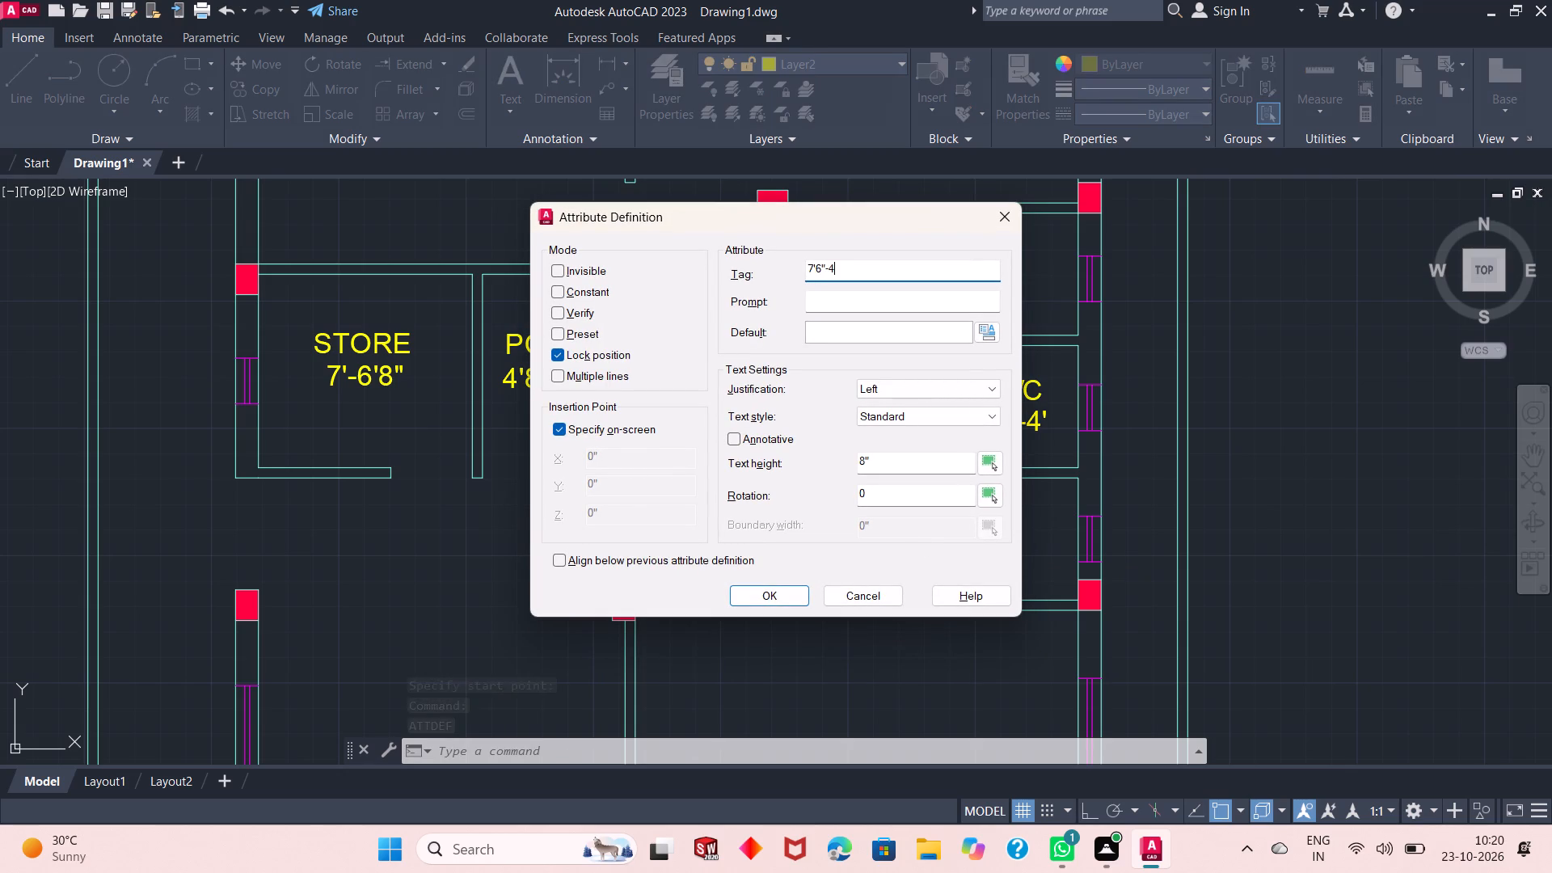
{"action": "key", "text": "apostrophe"}
{"action": "key", "text": "Return"}
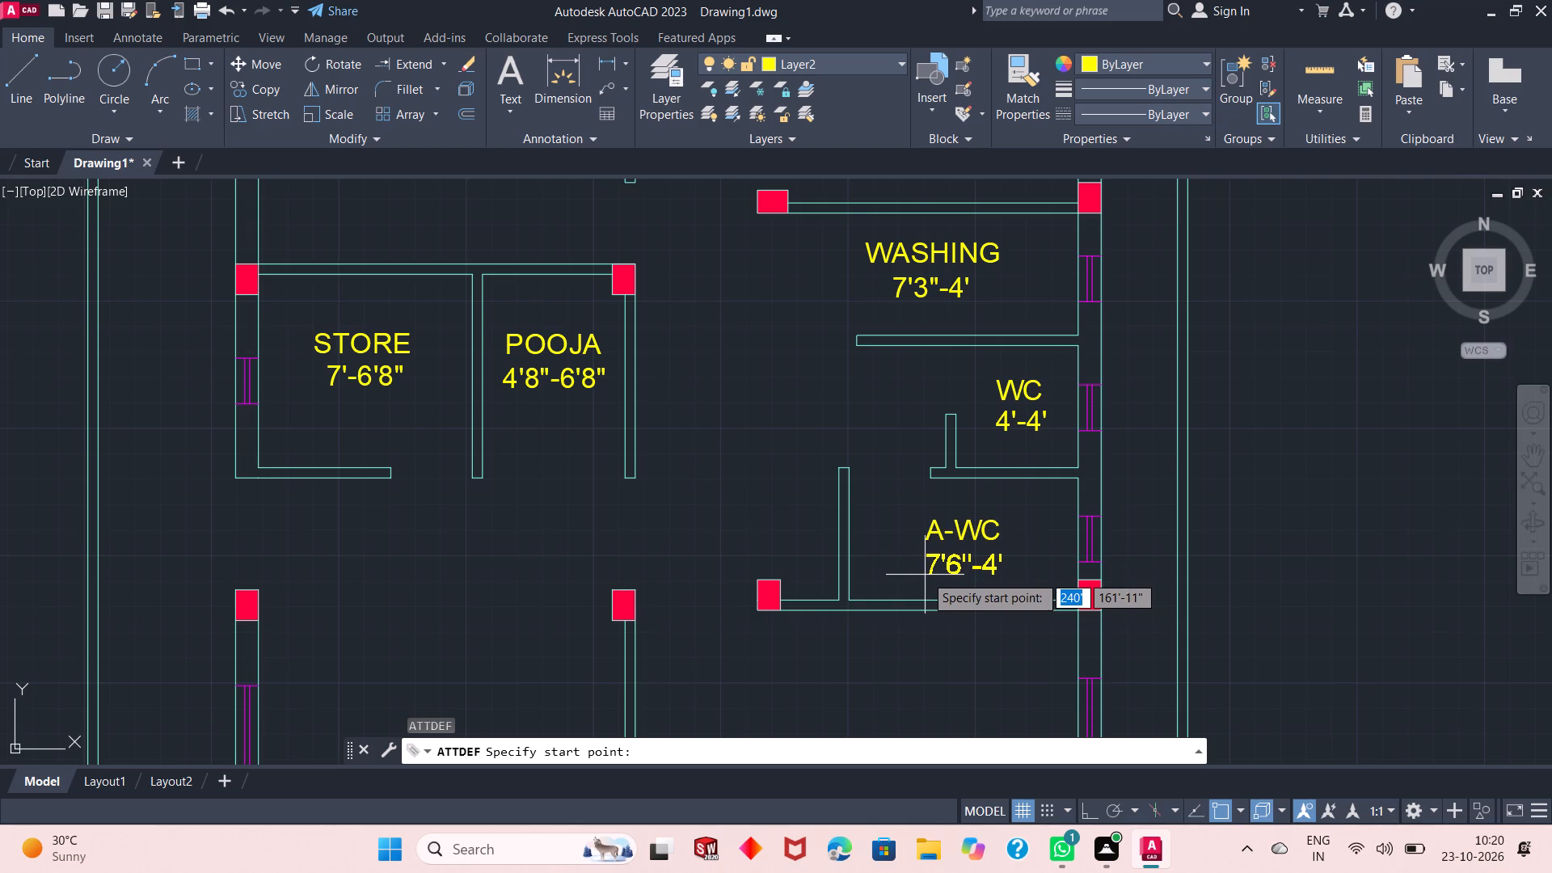
{"action": "left_click", "coordinate": [926, 570]}
Place an attribute definition with tag arch in the opening between the two columns southwest of the A-WC room.
{"action": "scroll", "coordinate": [976, 525], "scroll_direction": "down", "scroll_amount": 1}
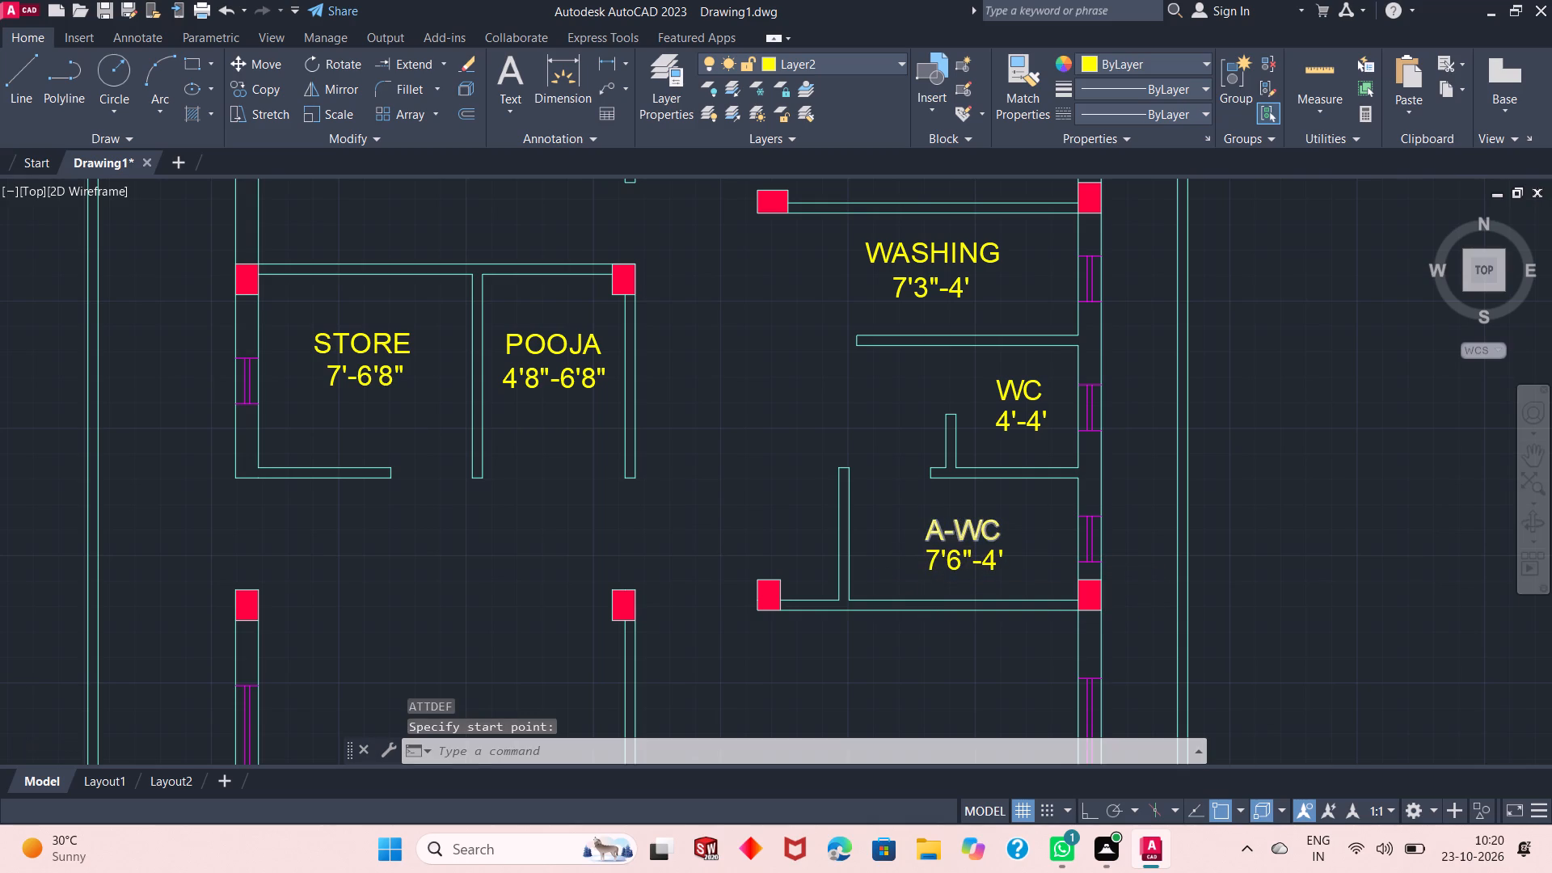
{"action": "scroll", "coordinate": [977, 525], "scroll_direction": "down", "scroll_amount": 1}
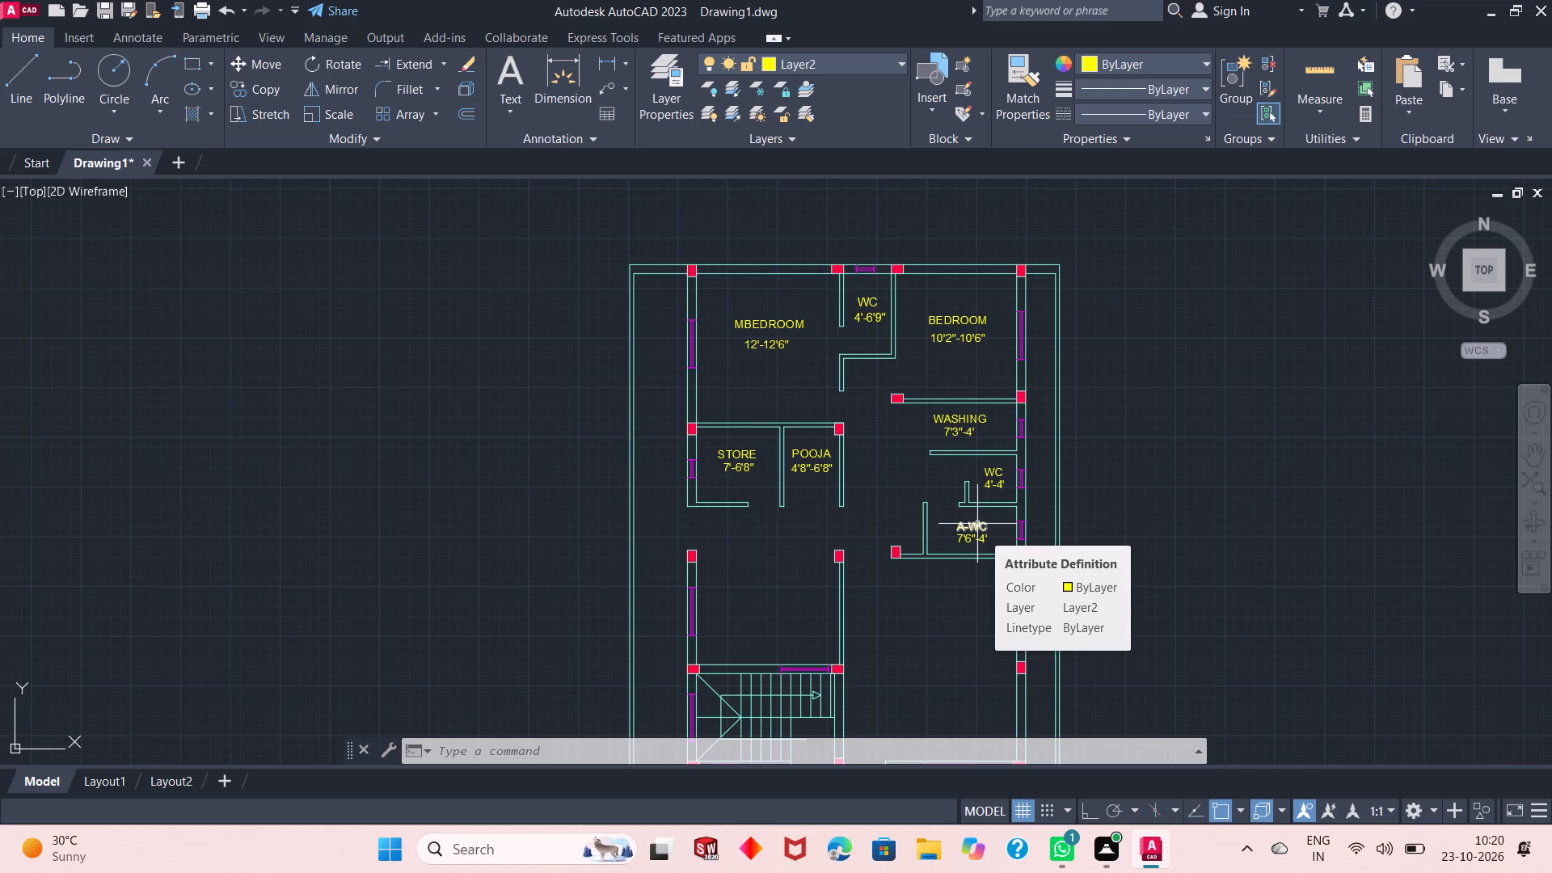
{"action": "key", "text": "space"}
{"action": "type", "text": "arch"}
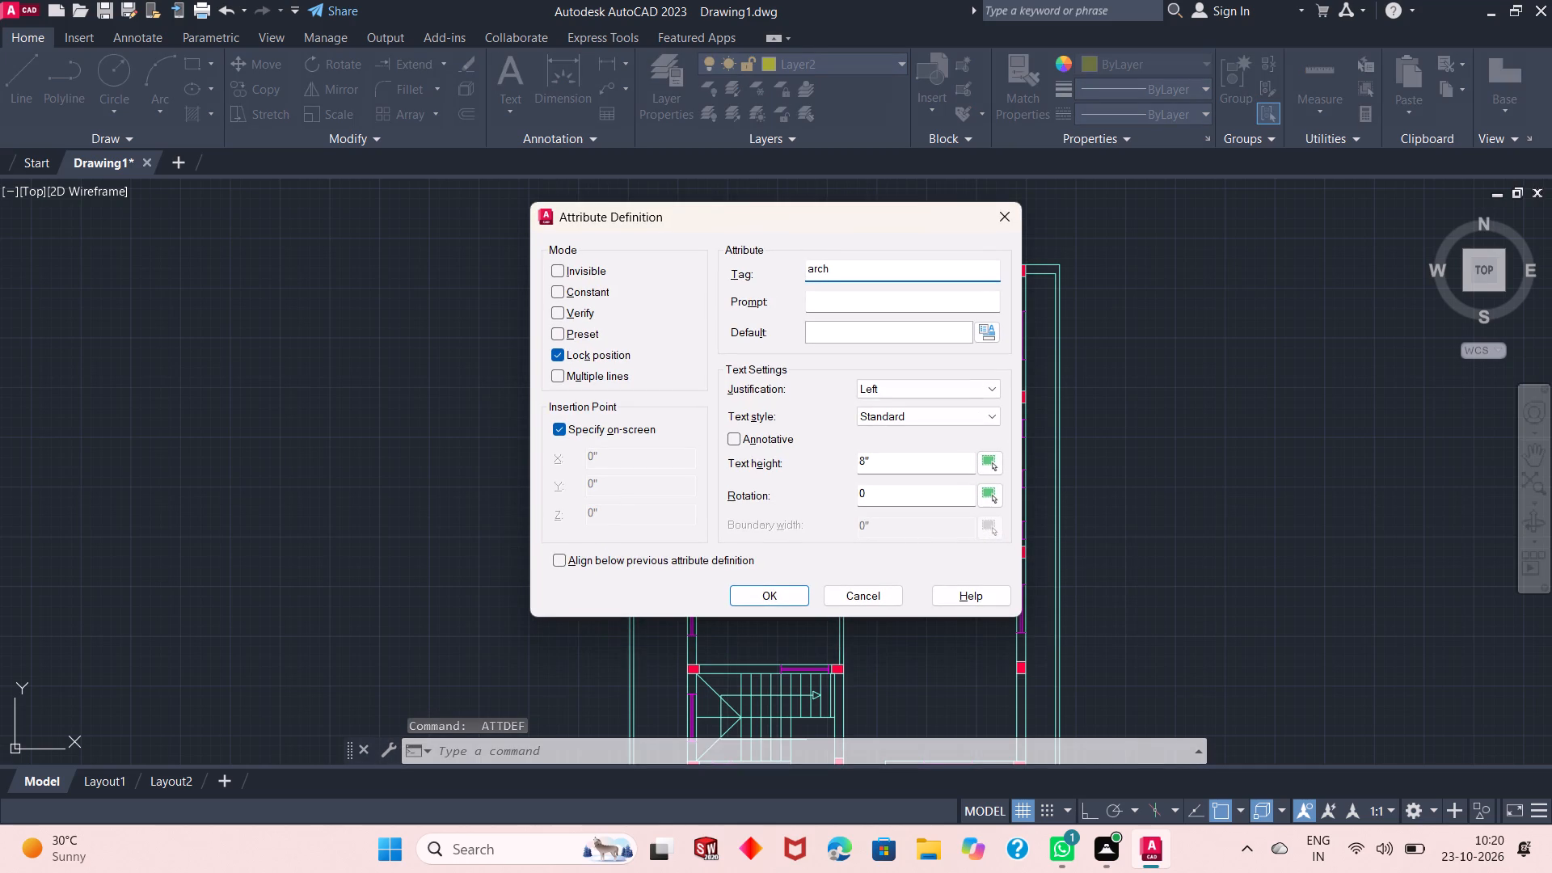
{"action": "key", "text": "Return"}
{"action": "scroll", "coordinate": [842, 557], "scroll_direction": "up", "scroll_amount": 1}
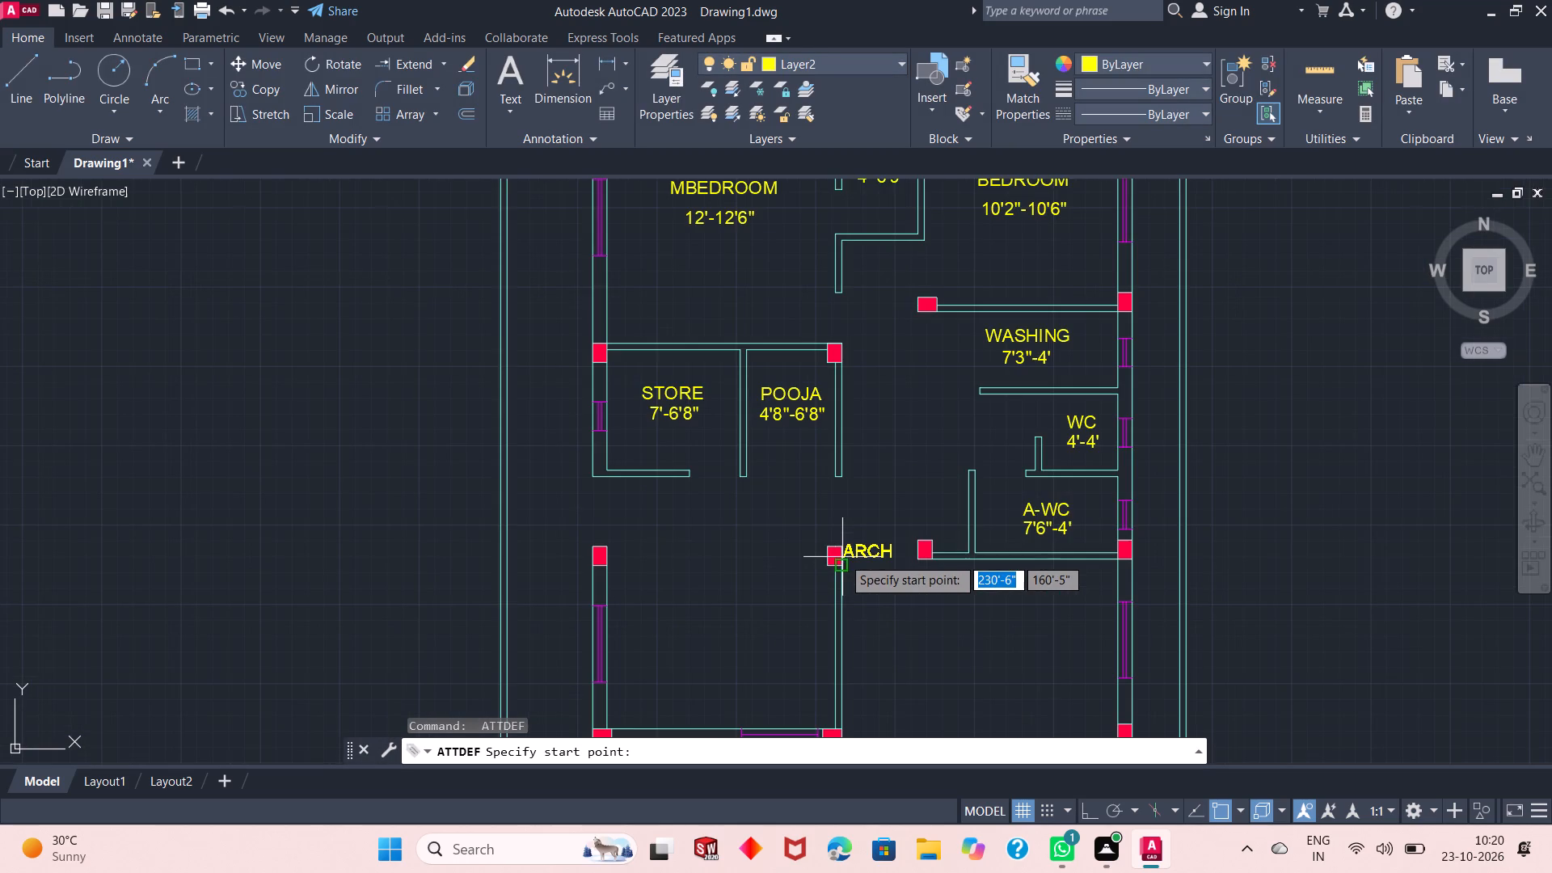
{"action": "scroll", "coordinate": [876, 587], "scroll_direction": "up", "scroll_amount": 2}
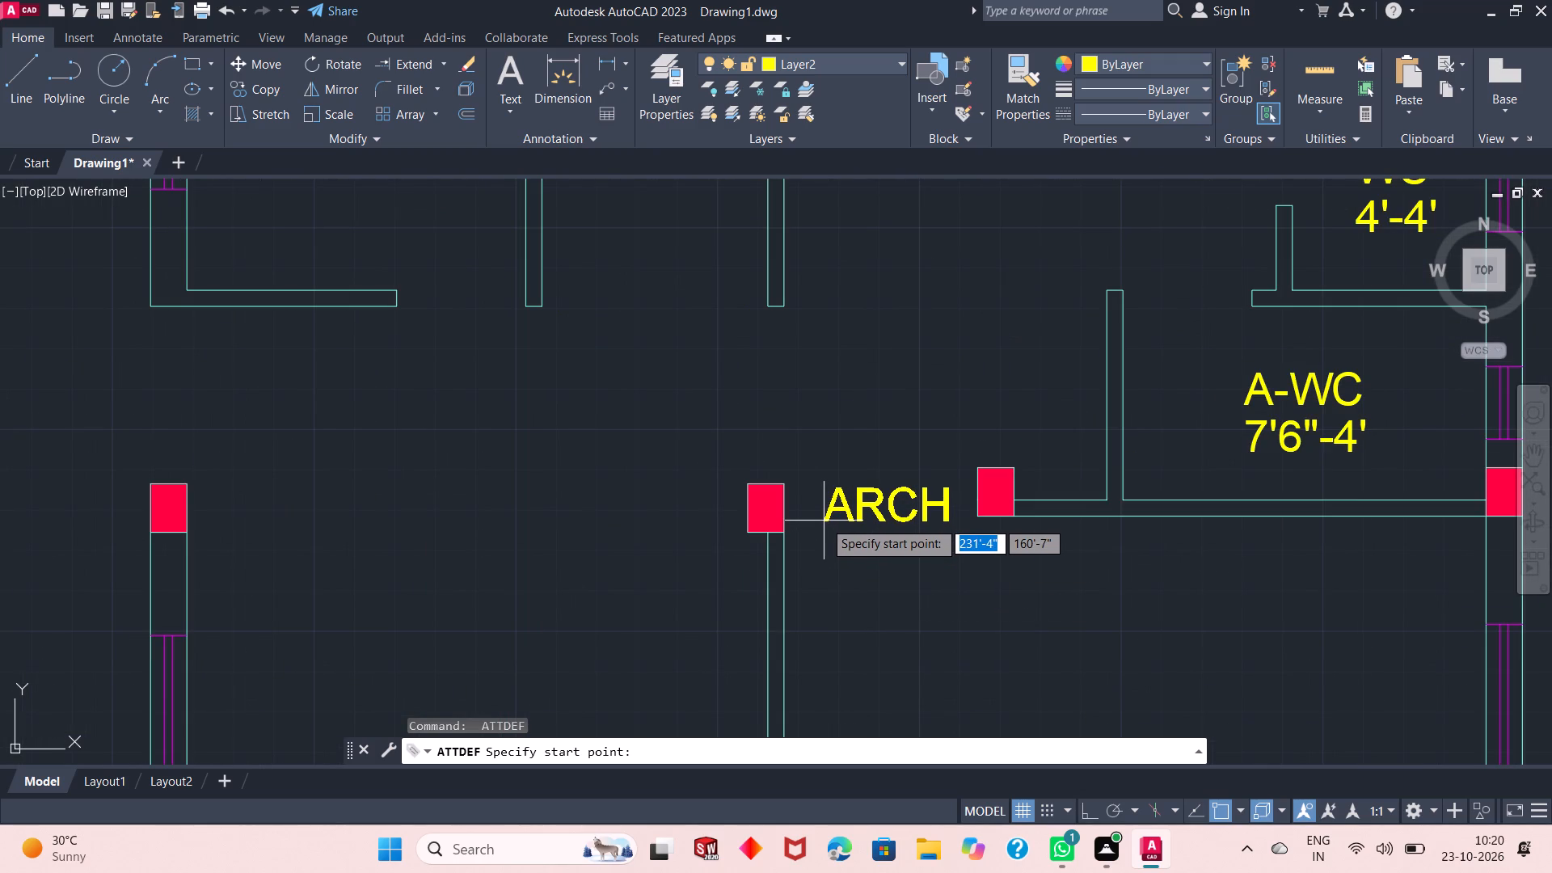
{"action": "scroll", "coordinate": [856, 590], "scroll_direction": "down", "scroll_amount": 1}
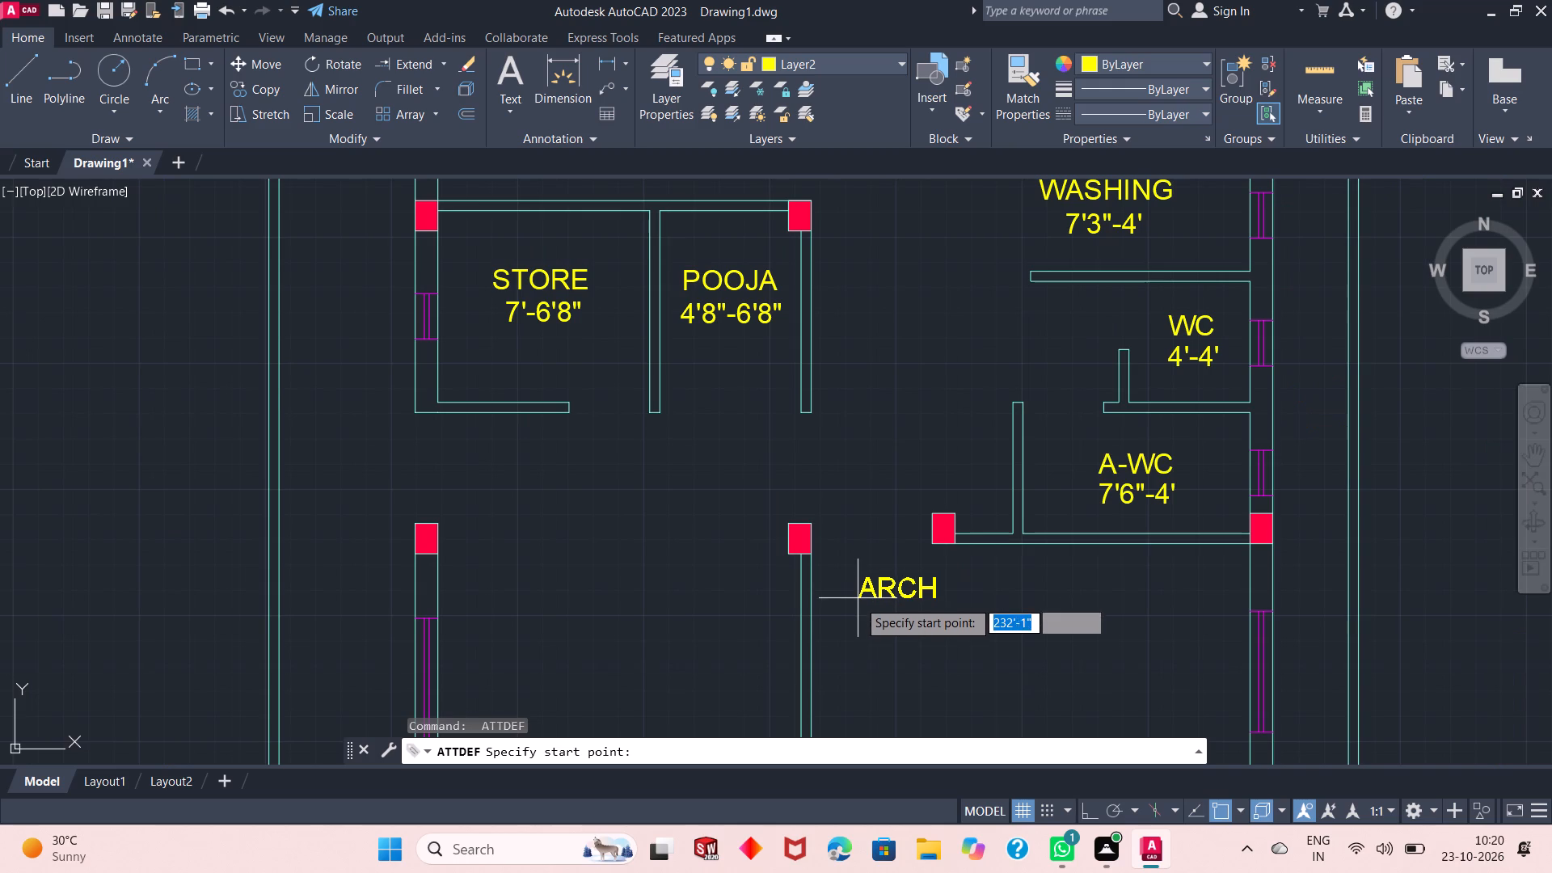
{"action": "left_click", "coordinate": [837, 541]}
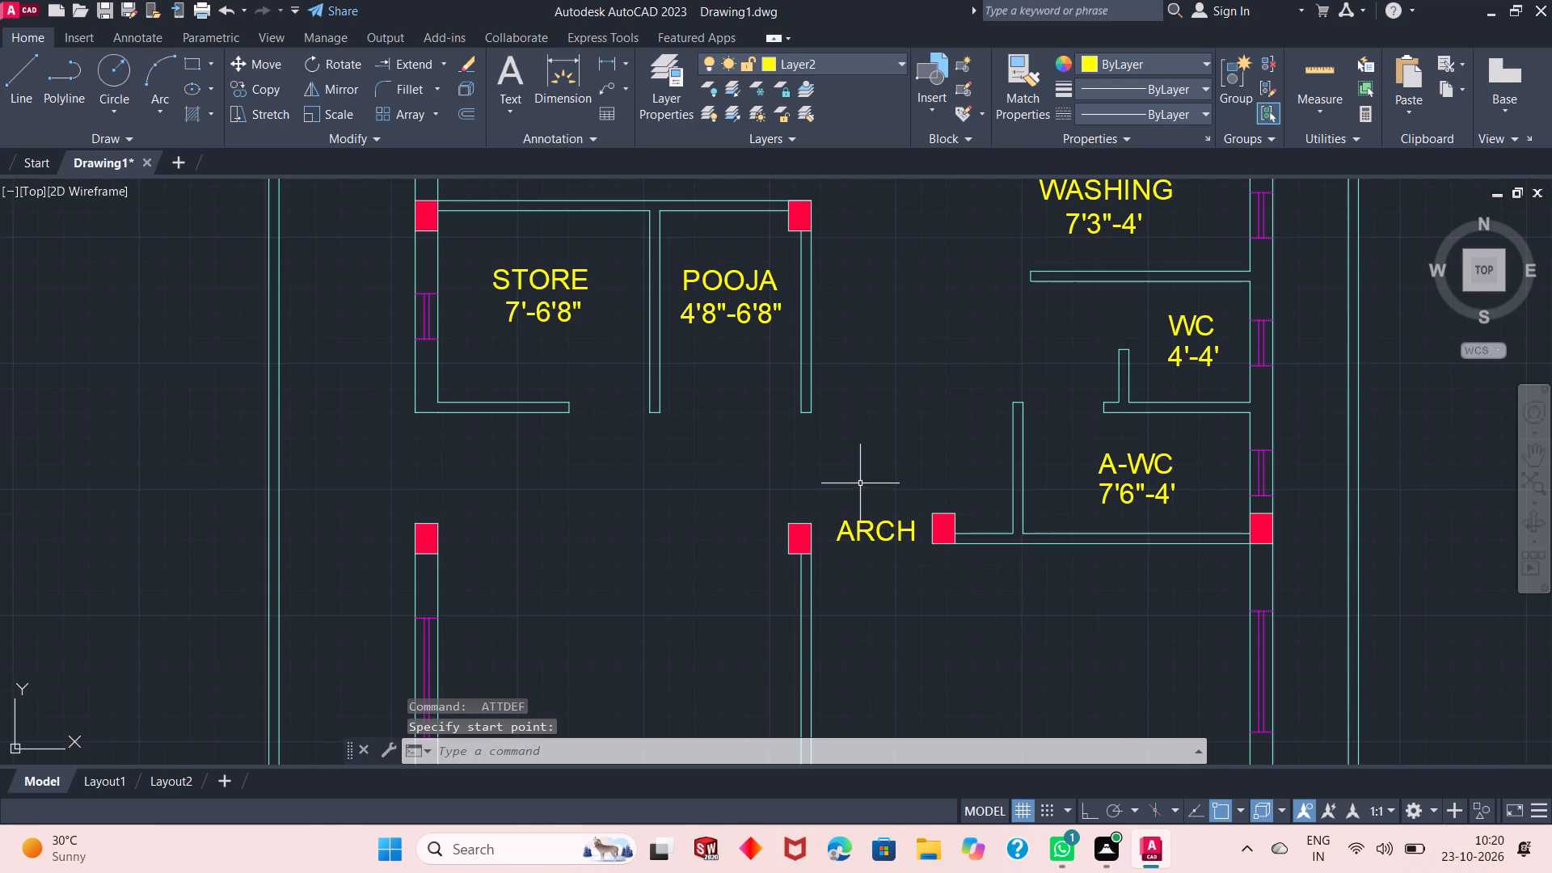
Place an attribute definition with tag hall in the large room south of the A-WC, east of the staircase.
{"action": "scroll", "coordinate": [874, 443], "scroll_direction": "down", "scroll_amount": 2}
{"action": "scroll", "coordinate": [874, 508], "scroll_direction": "up", "scroll_amount": 1}
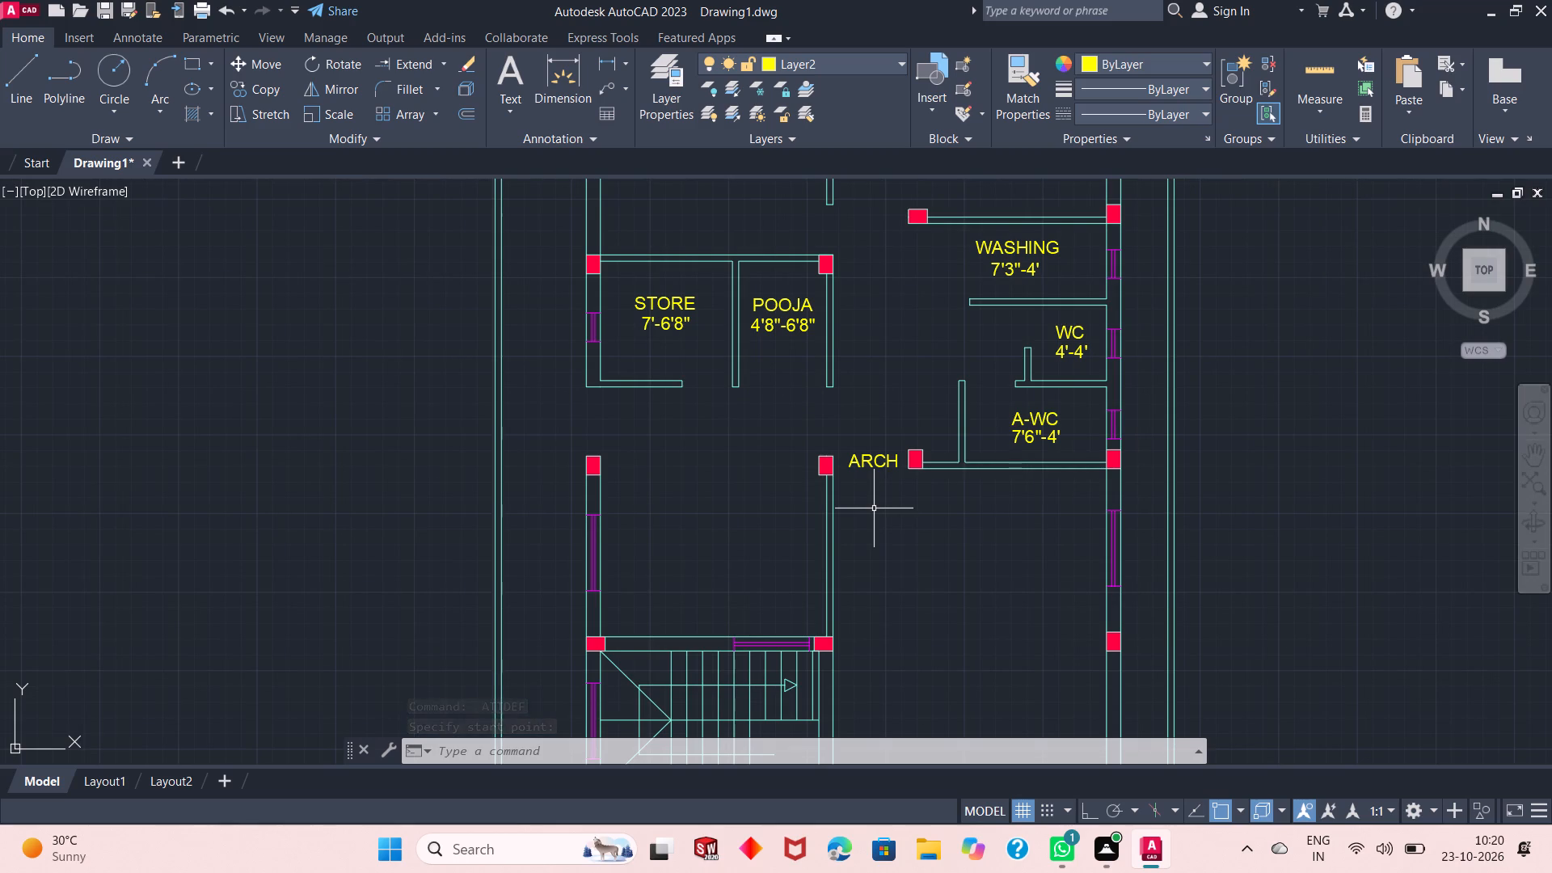
{"action": "key", "text": "space"}
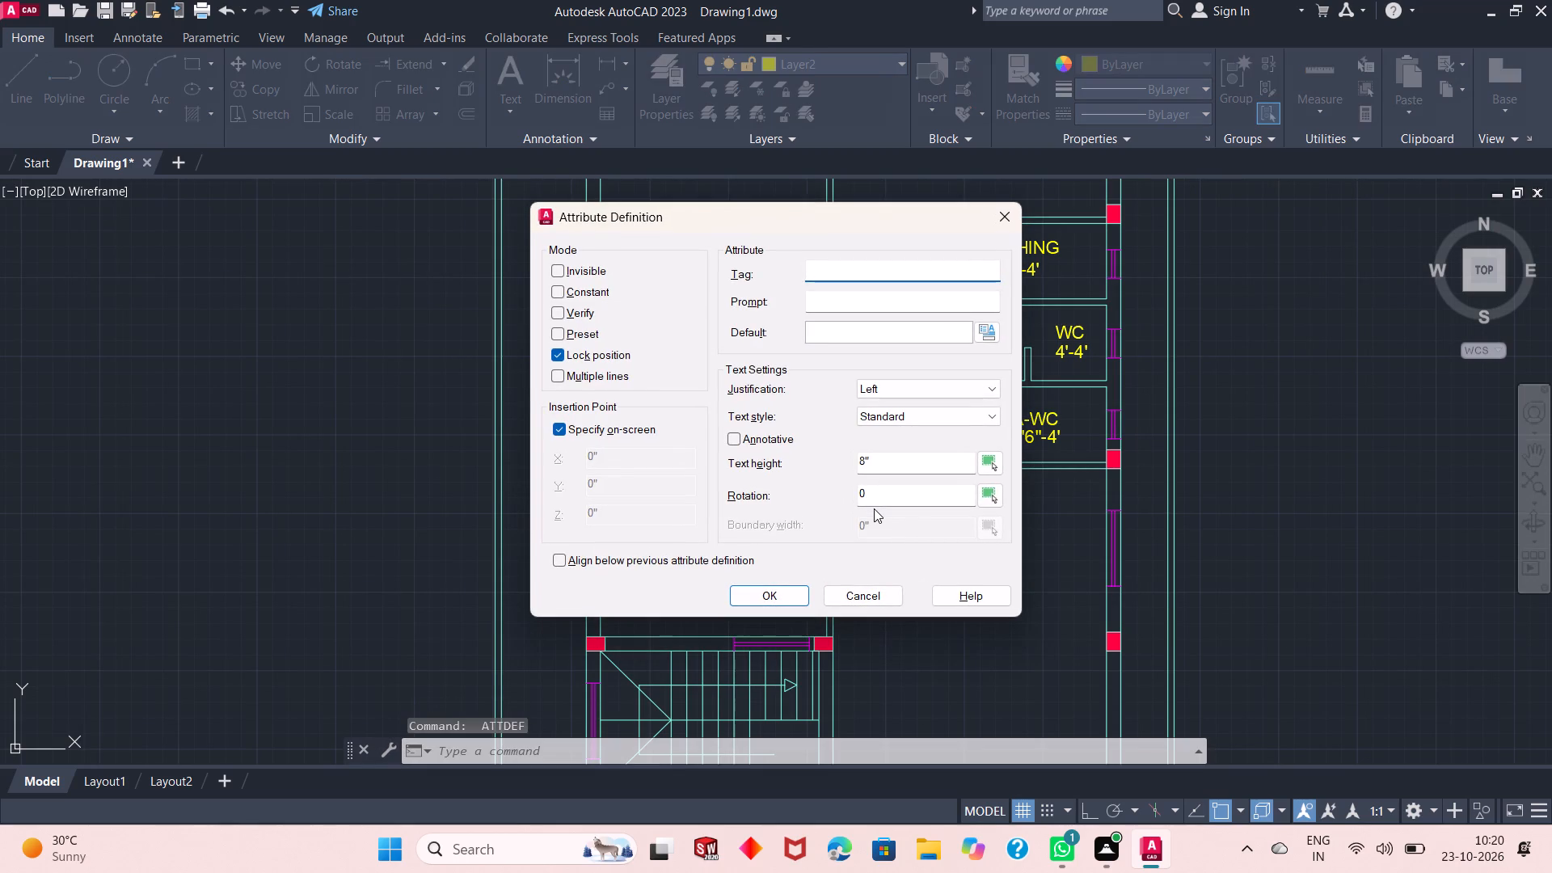
{"action": "key", "text": "h"}
{"action": "key", "text": "a"}
{"action": "type", "text": "ll"}
{"action": "key", "text": "Return"}
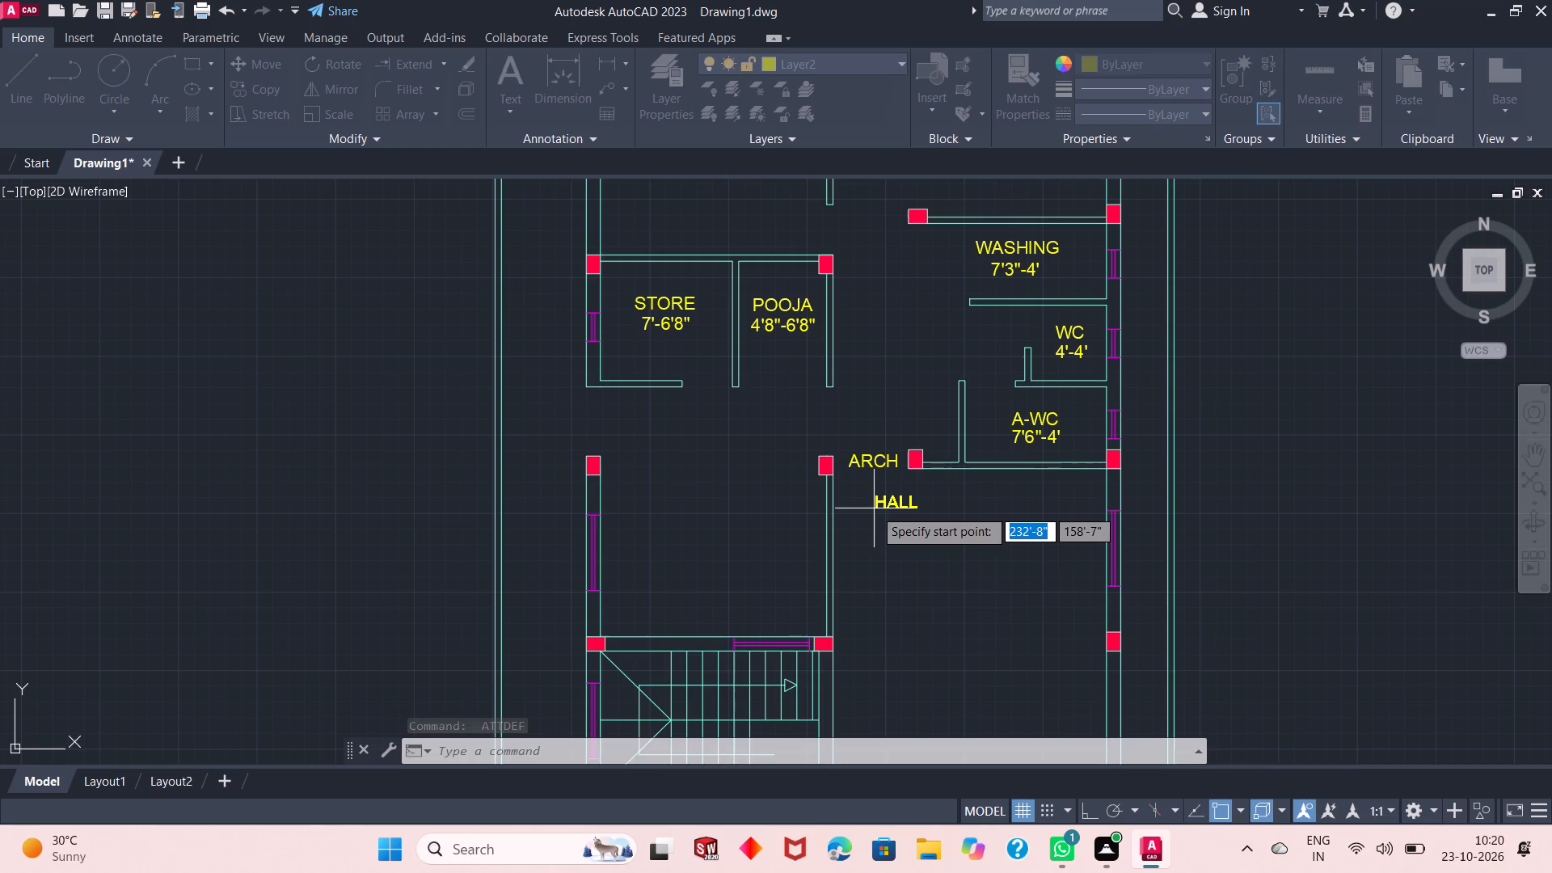
{"action": "scroll", "coordinate": [843, 439], "scroll_direction": "down", "scroll_amount": 1}
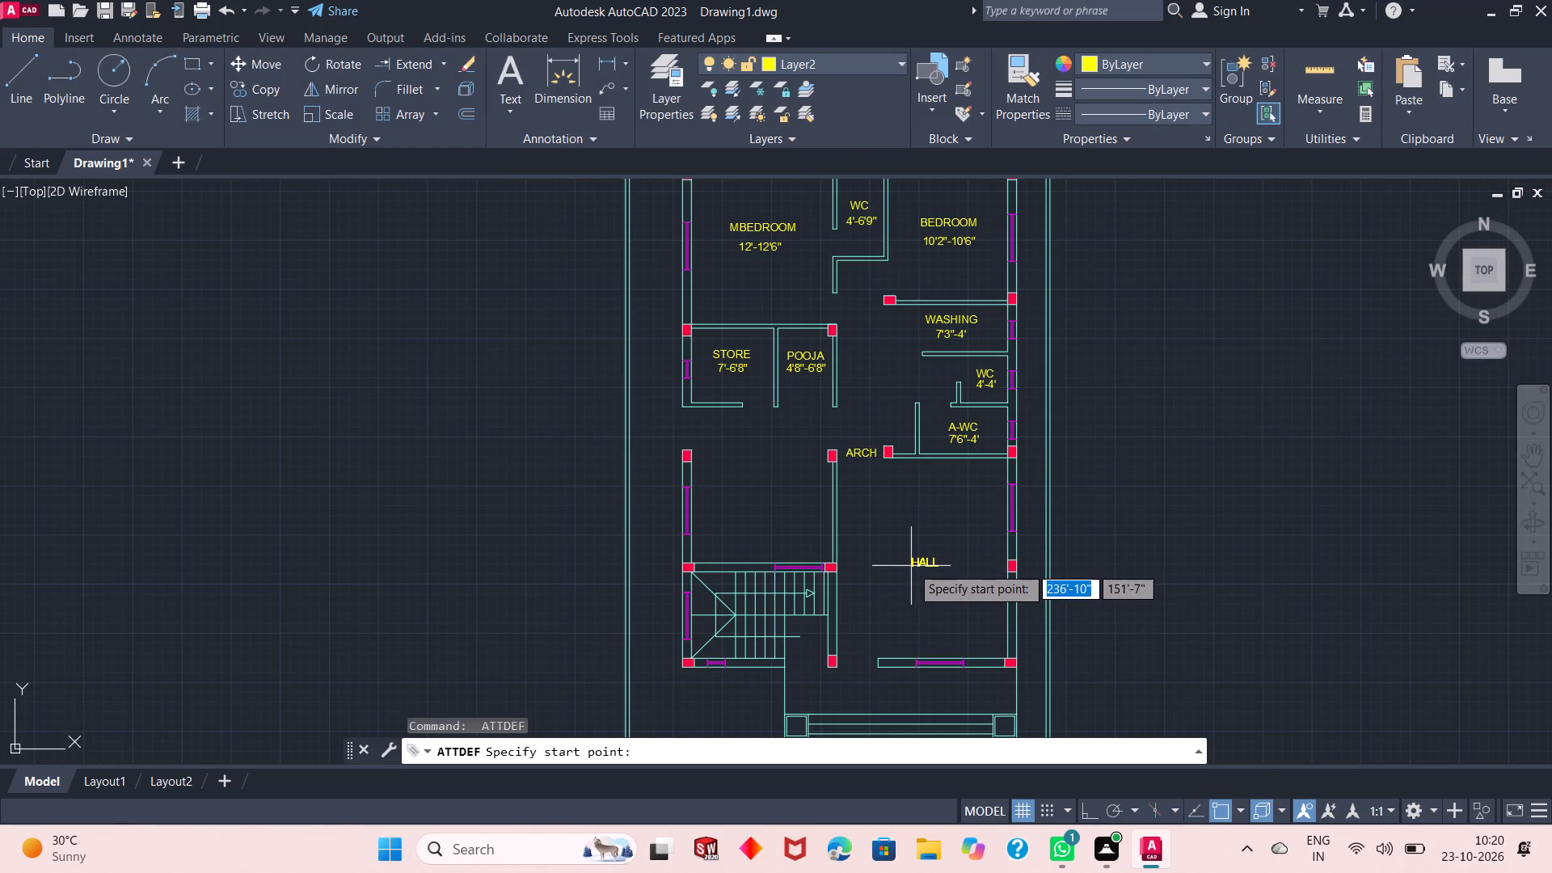
{"action": "left_click", "coordinate": [908, 549]}
Place an attribute definition with tag 14'6"-17' centred below the HALL label.
{"action": "key", "text": "space"}
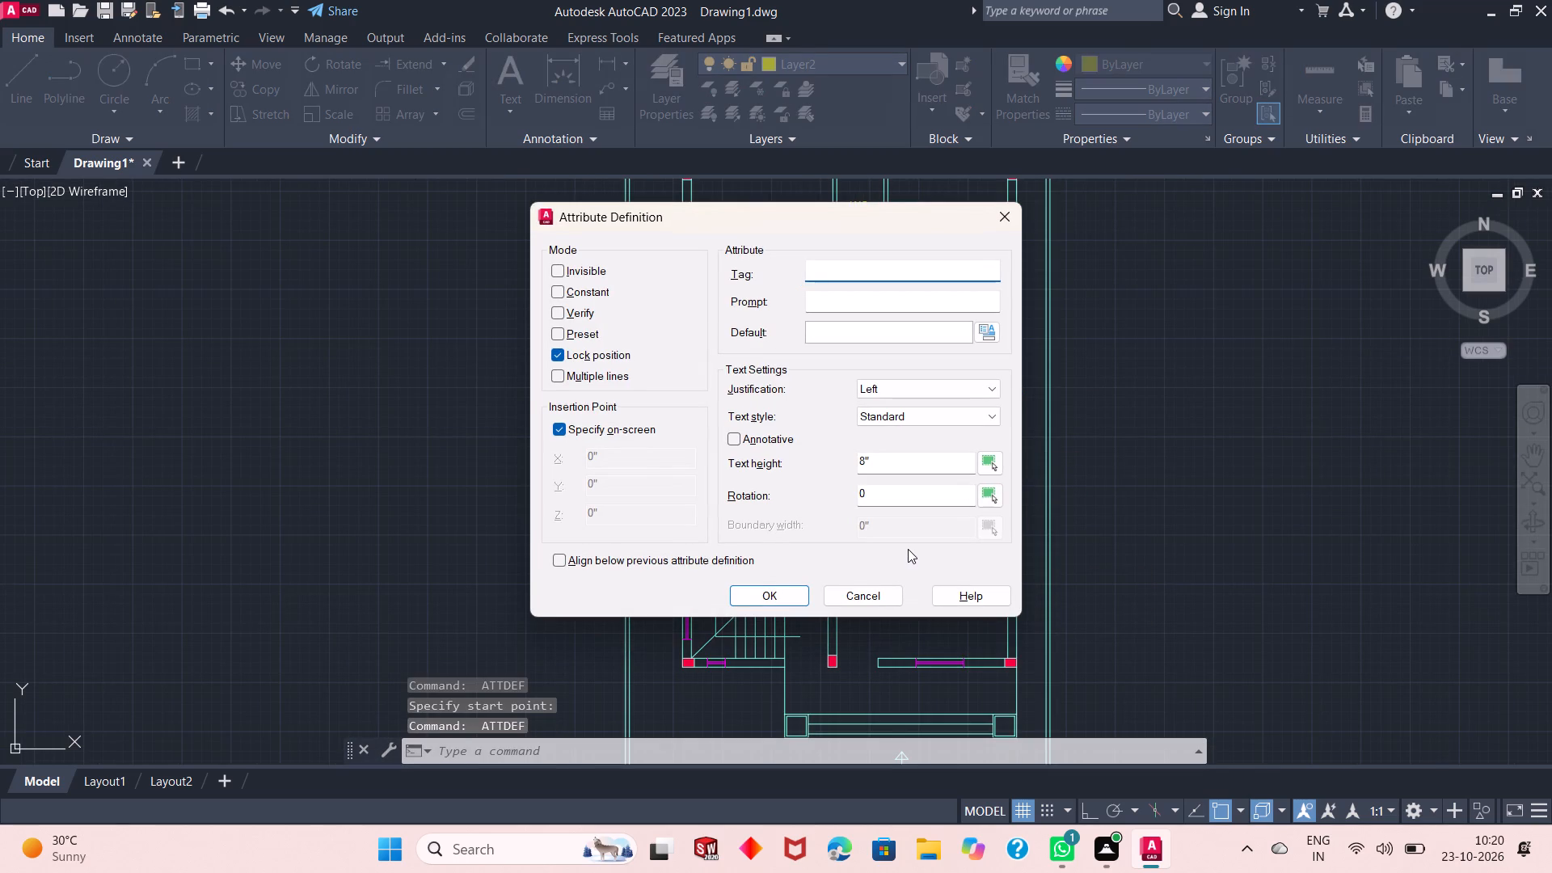
{"action": "type", "text": "14"}
{"action": "key", "text": "apostrophe"}
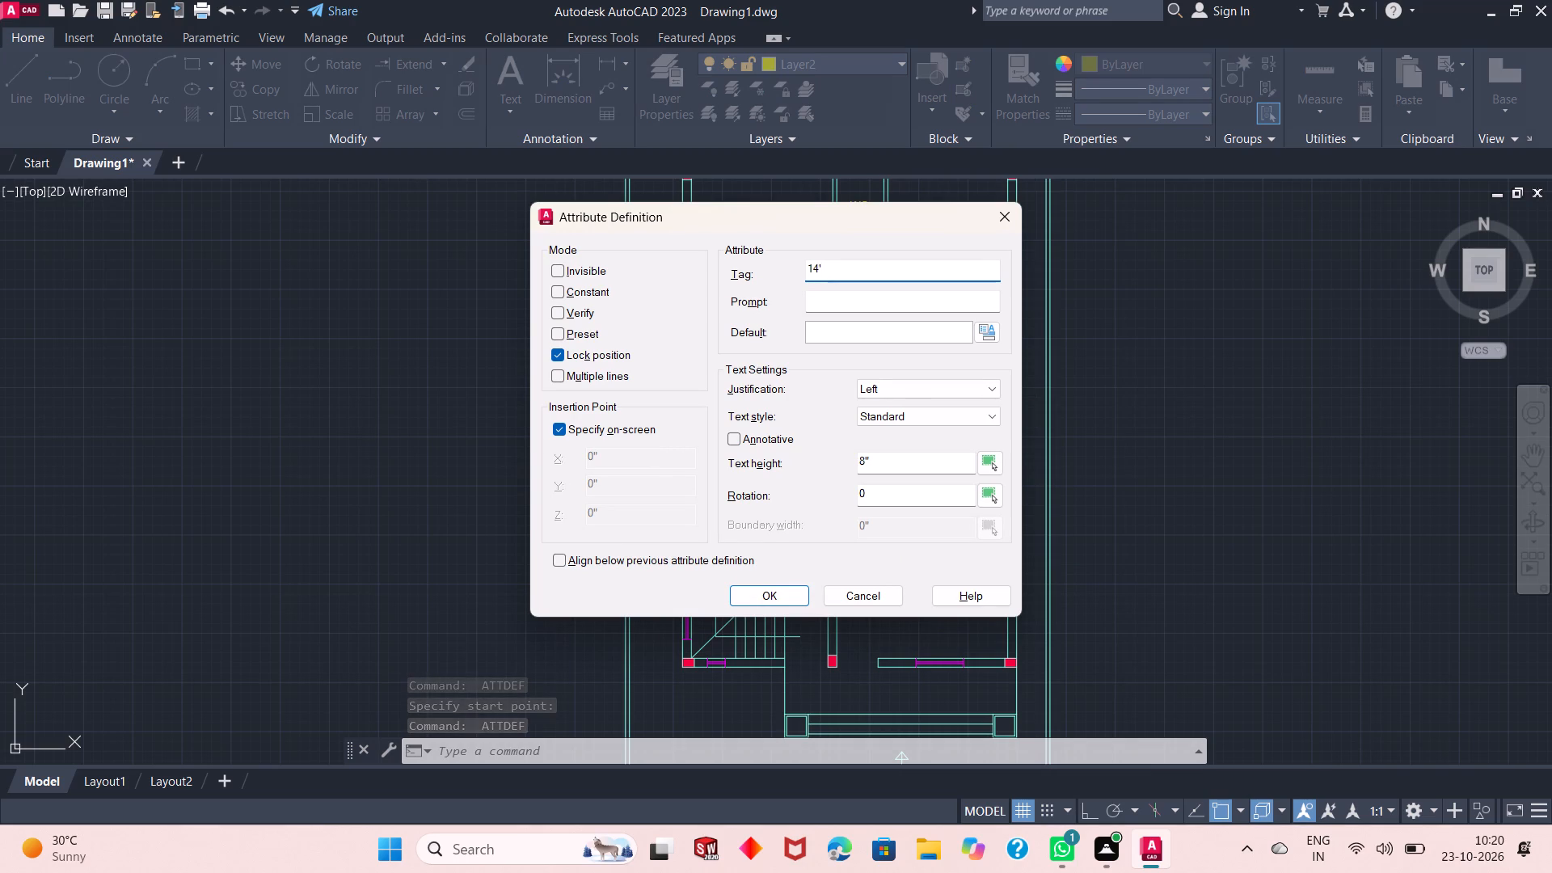
{"action": "type", "text": "6\"-"}
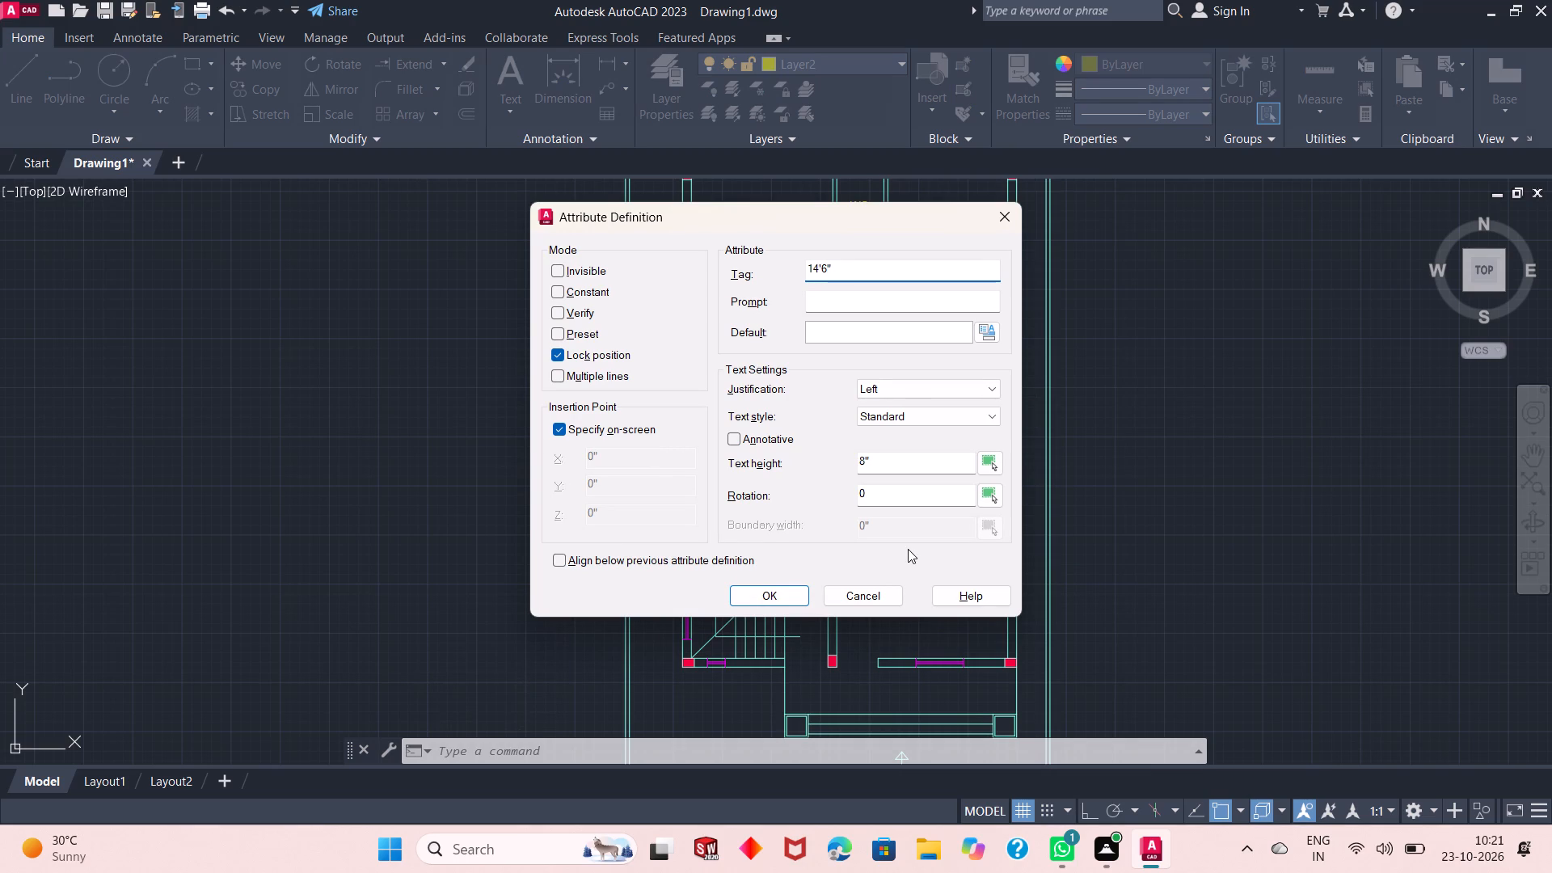
{"action": "type", "text": "17"}
{"action": "key", "text": "apostrophe"}
{"action": "key", "text": "Return"}
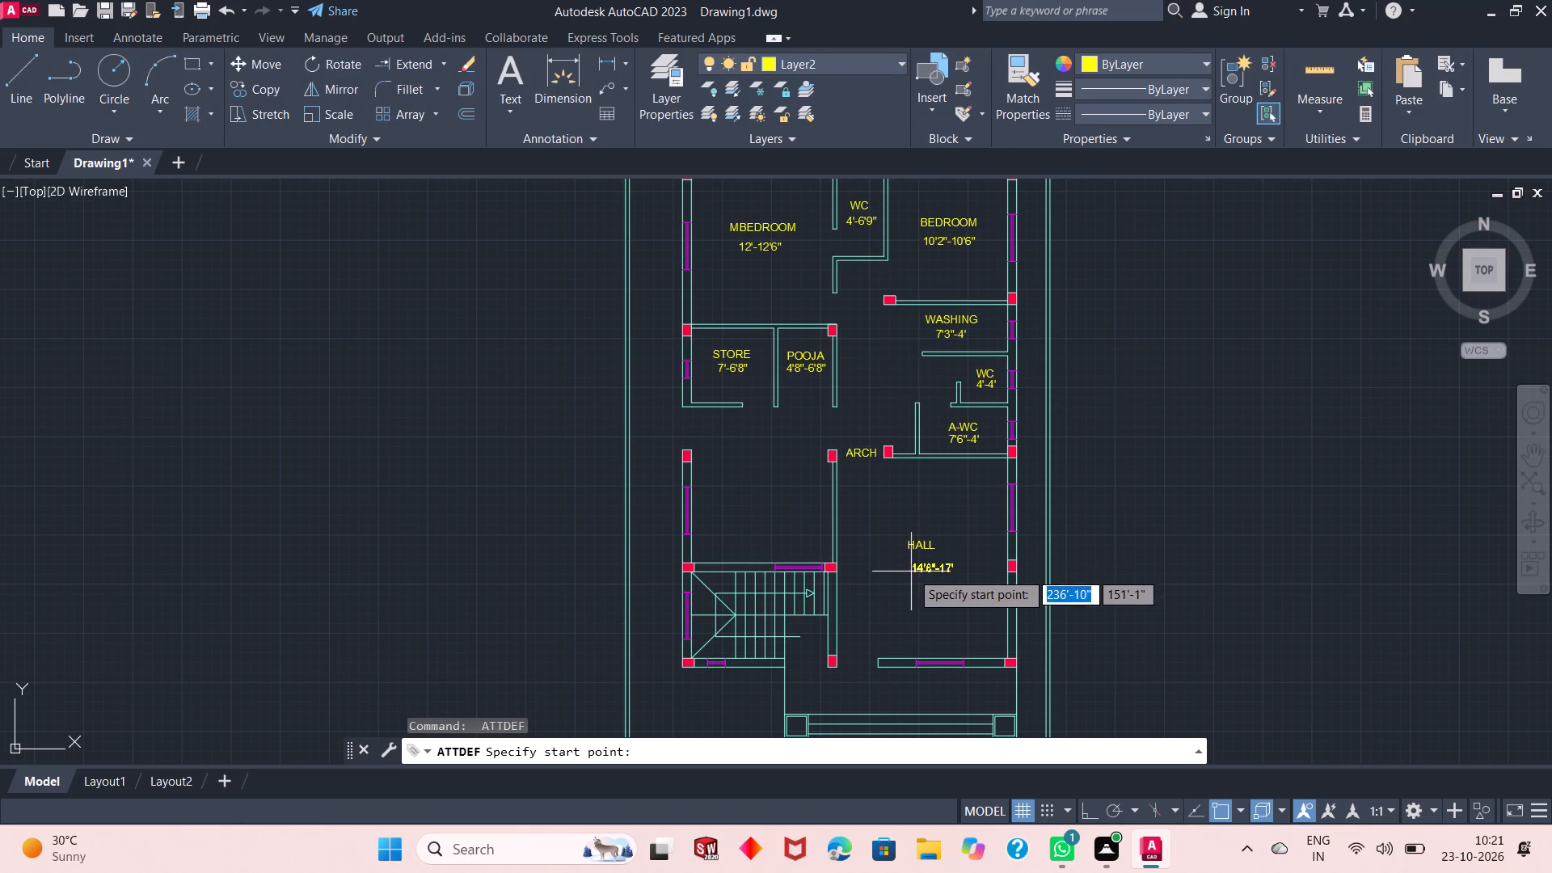
{"action": "scroll", "coordinate": [911, 571], "scroll_direction": "up", "scroll_amount": 3}
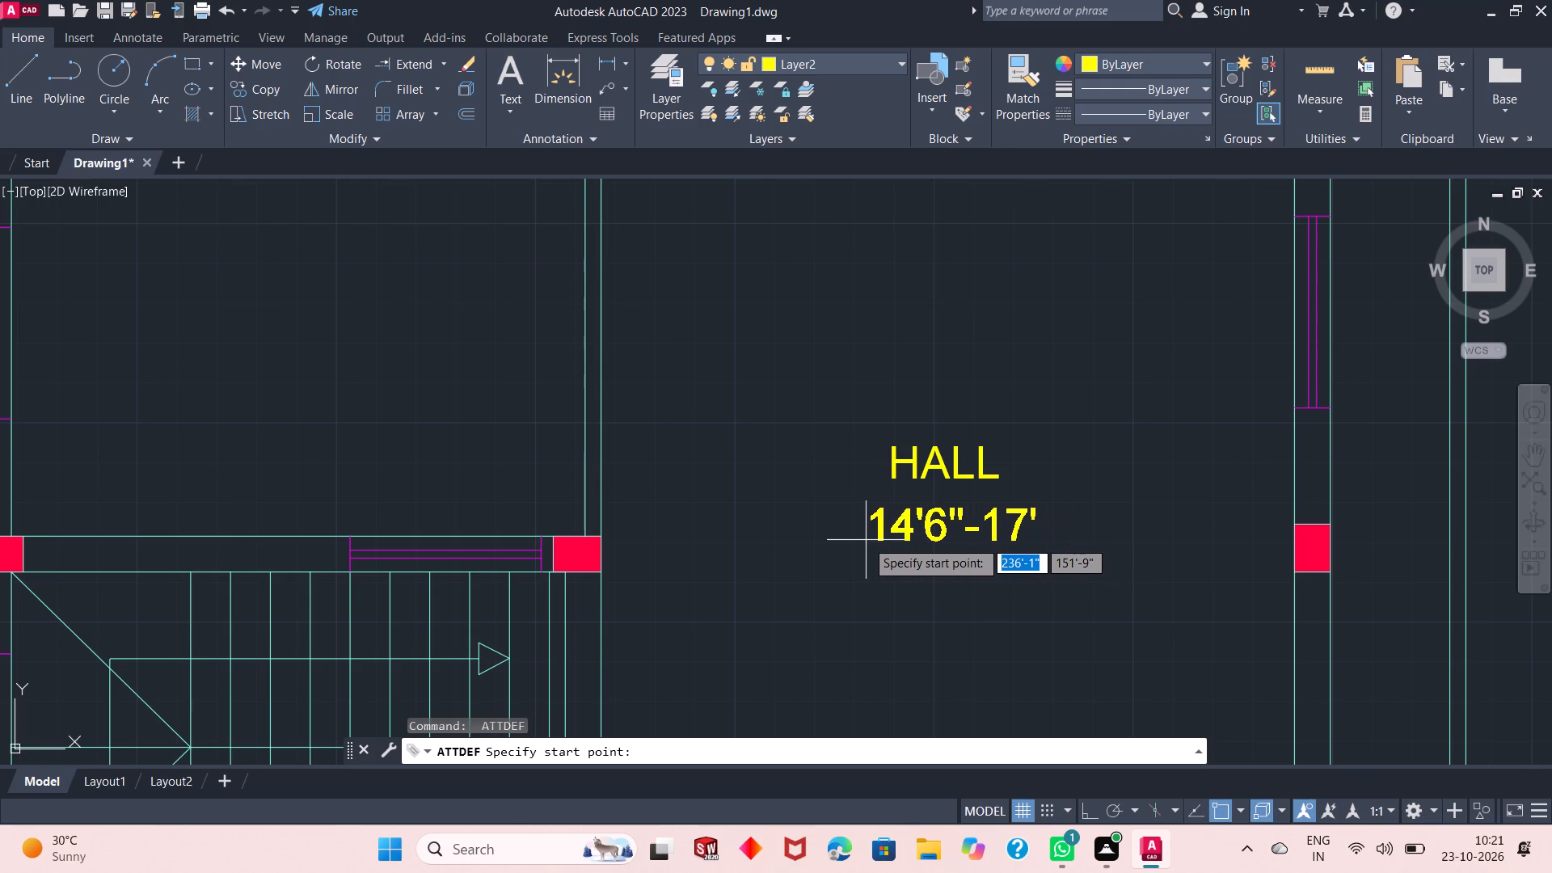
{"action": "left_click", "coordinate": [864, 536]}
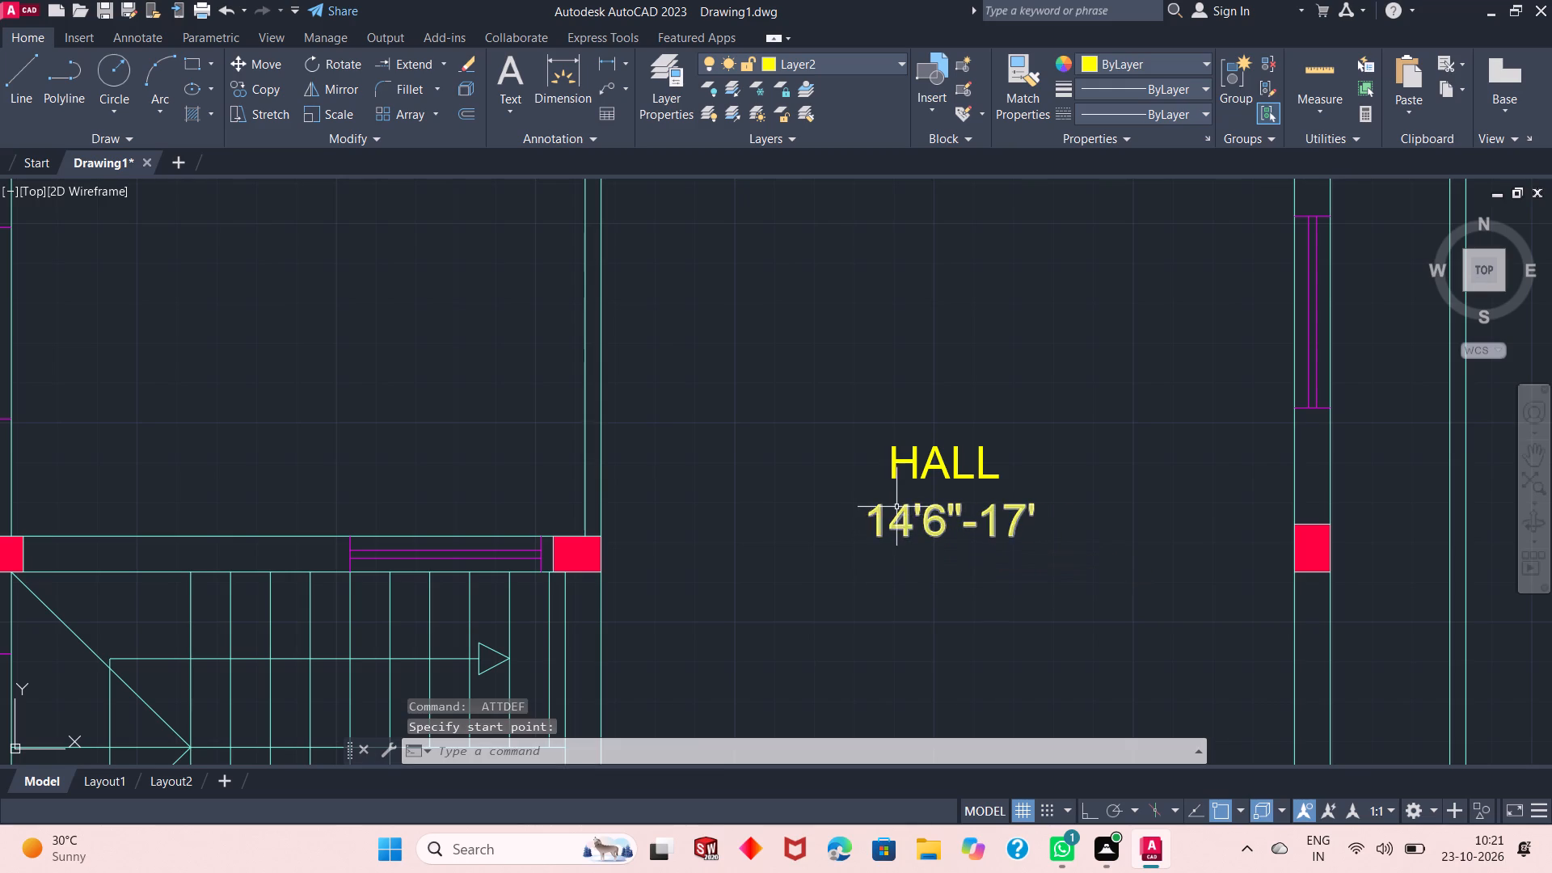
Place an attribute definition with tag kitchen in the room directly north of the staircase, west of the hall.
{"action": "scroll", "coordinate": [934, 456], "scroll_direction": "down", "scroll_amount": 2}
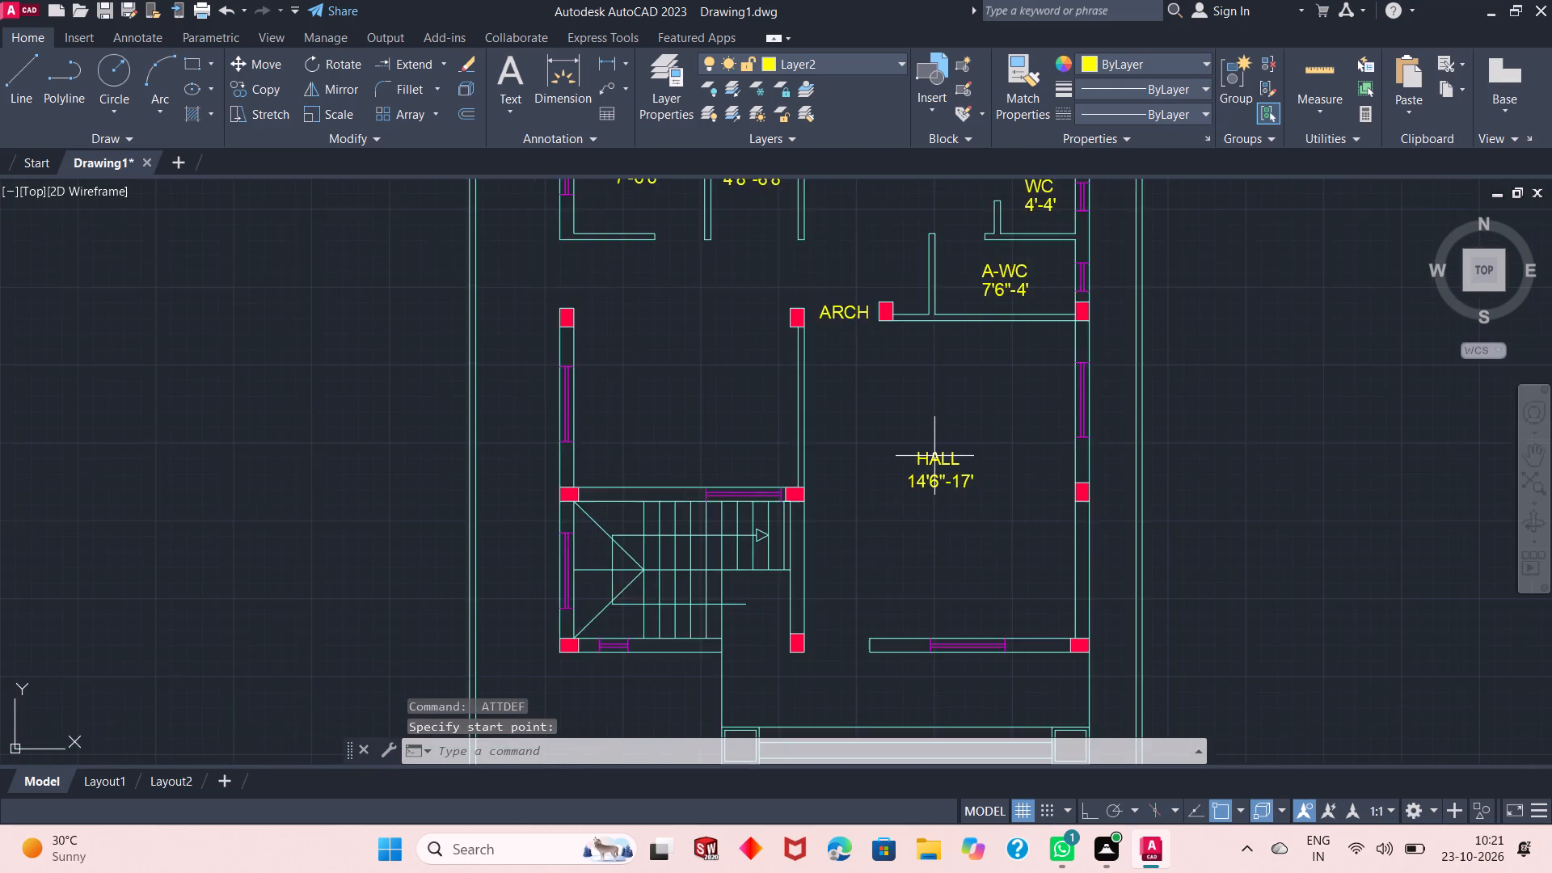
{"action": "scroll", "coordinate": [934, 456], "scroll_direction": "down", "scroll_amount": 1}
{"action": "scroll", "coordinate": [968, 523], "scroll_direction": "down", "scroll_amount": 1}
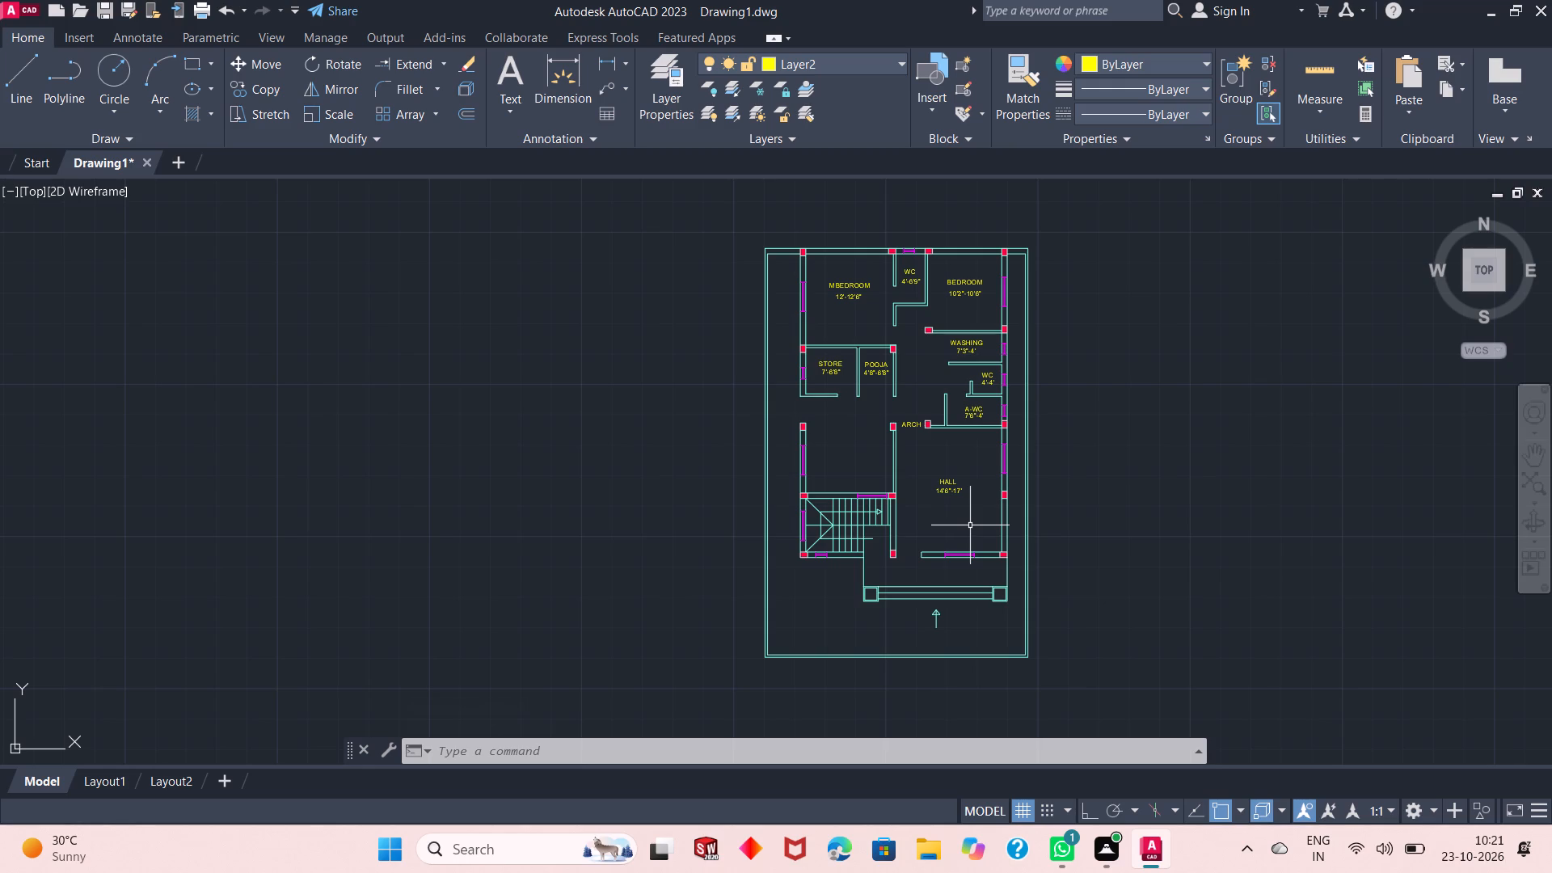
{"action": "key", "text": "Return"}
{"action": "type", "text": "ki"}
{"action": "type", "text": "tchen"}
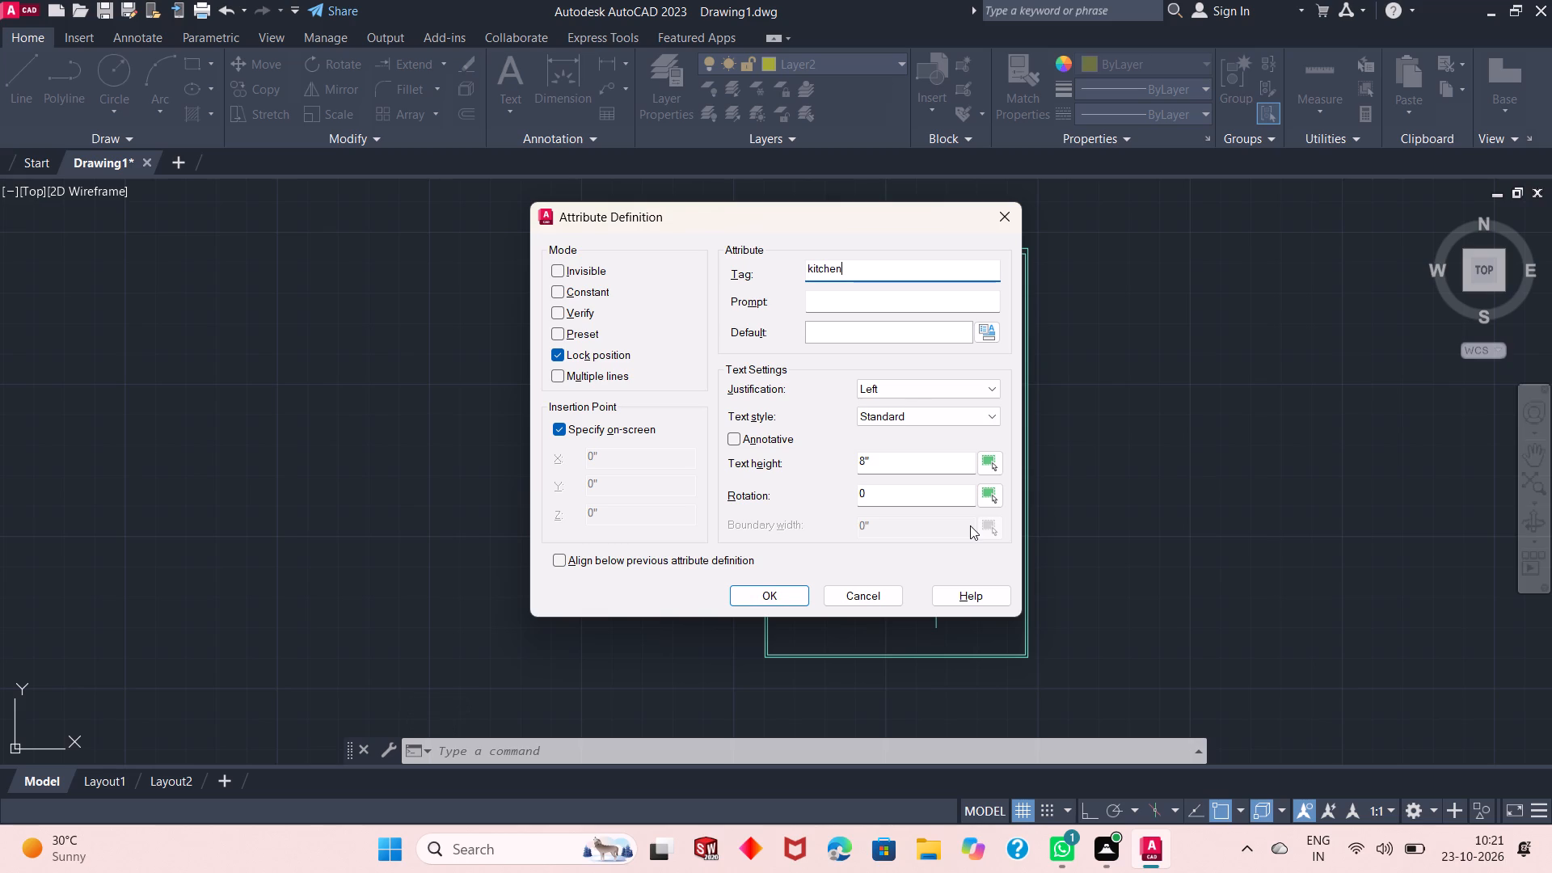
{"action": "key", "text": "Return"}
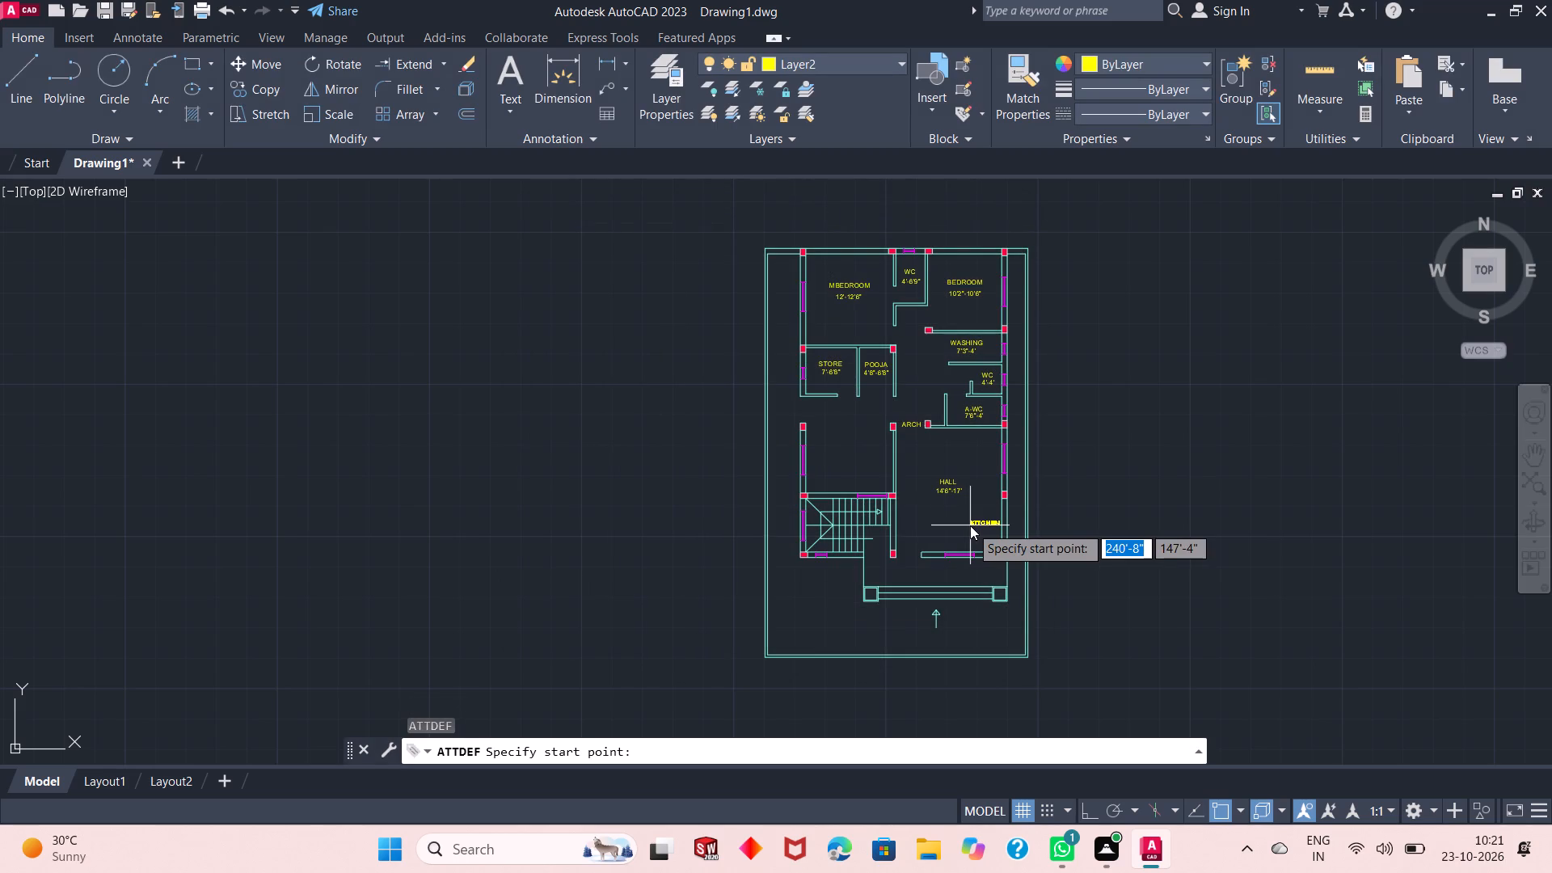
{"action": "scroll", "coordinate": [844, 453], "scroll_direction": "up", "scroll_amount": 2}
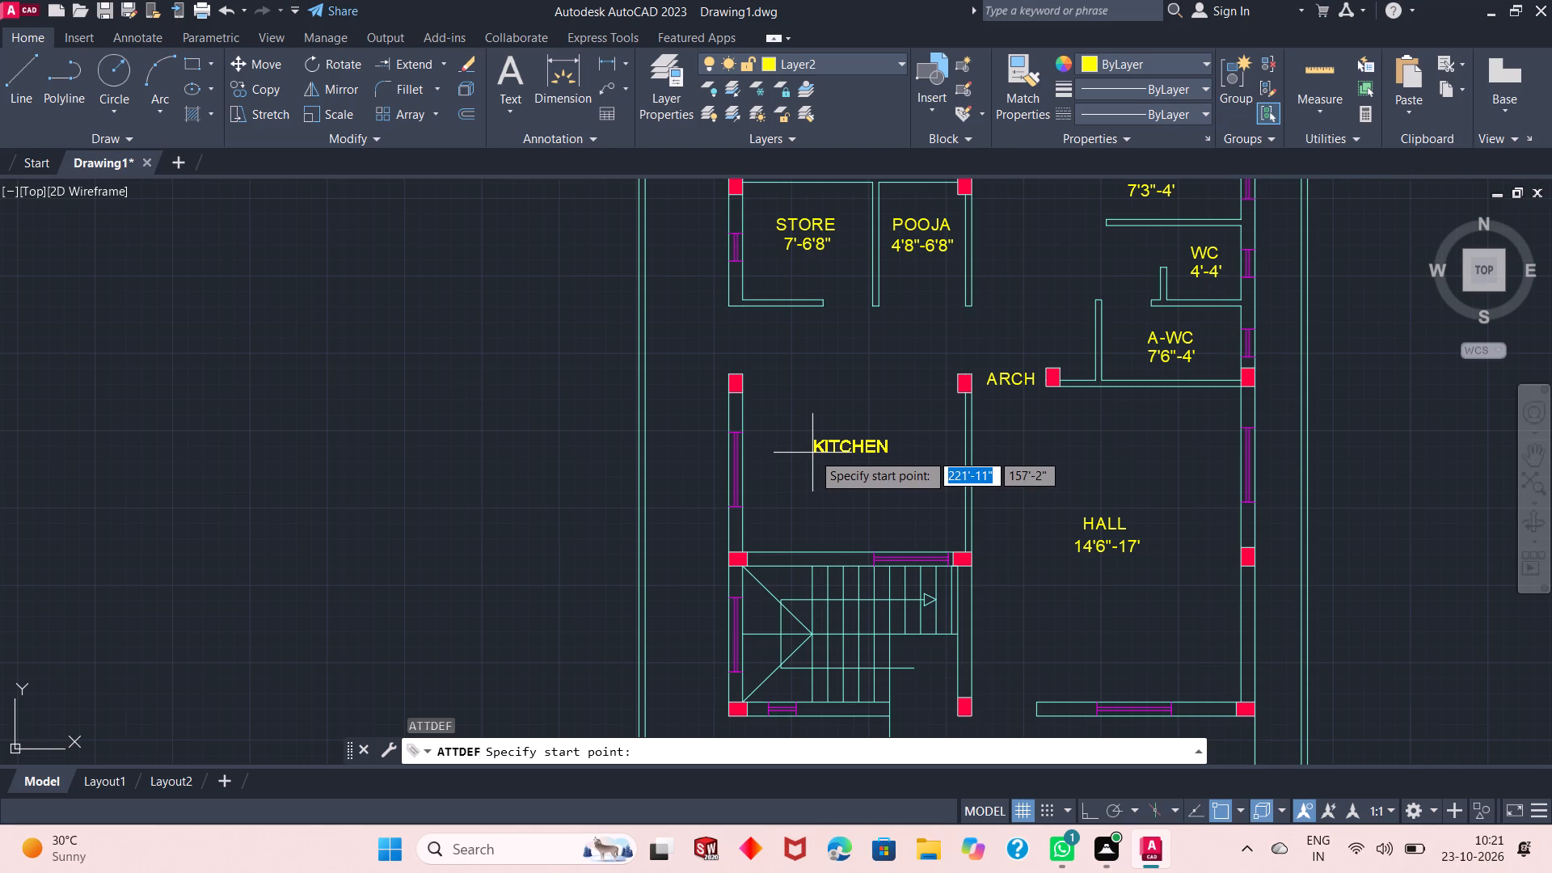
{"action": "left_click", "coordinate": [812, 453]}
Place an attribute definition with tag 12'-13'3" centred just below the KITCHEN label.
{"action": "key", "text": "Return"}
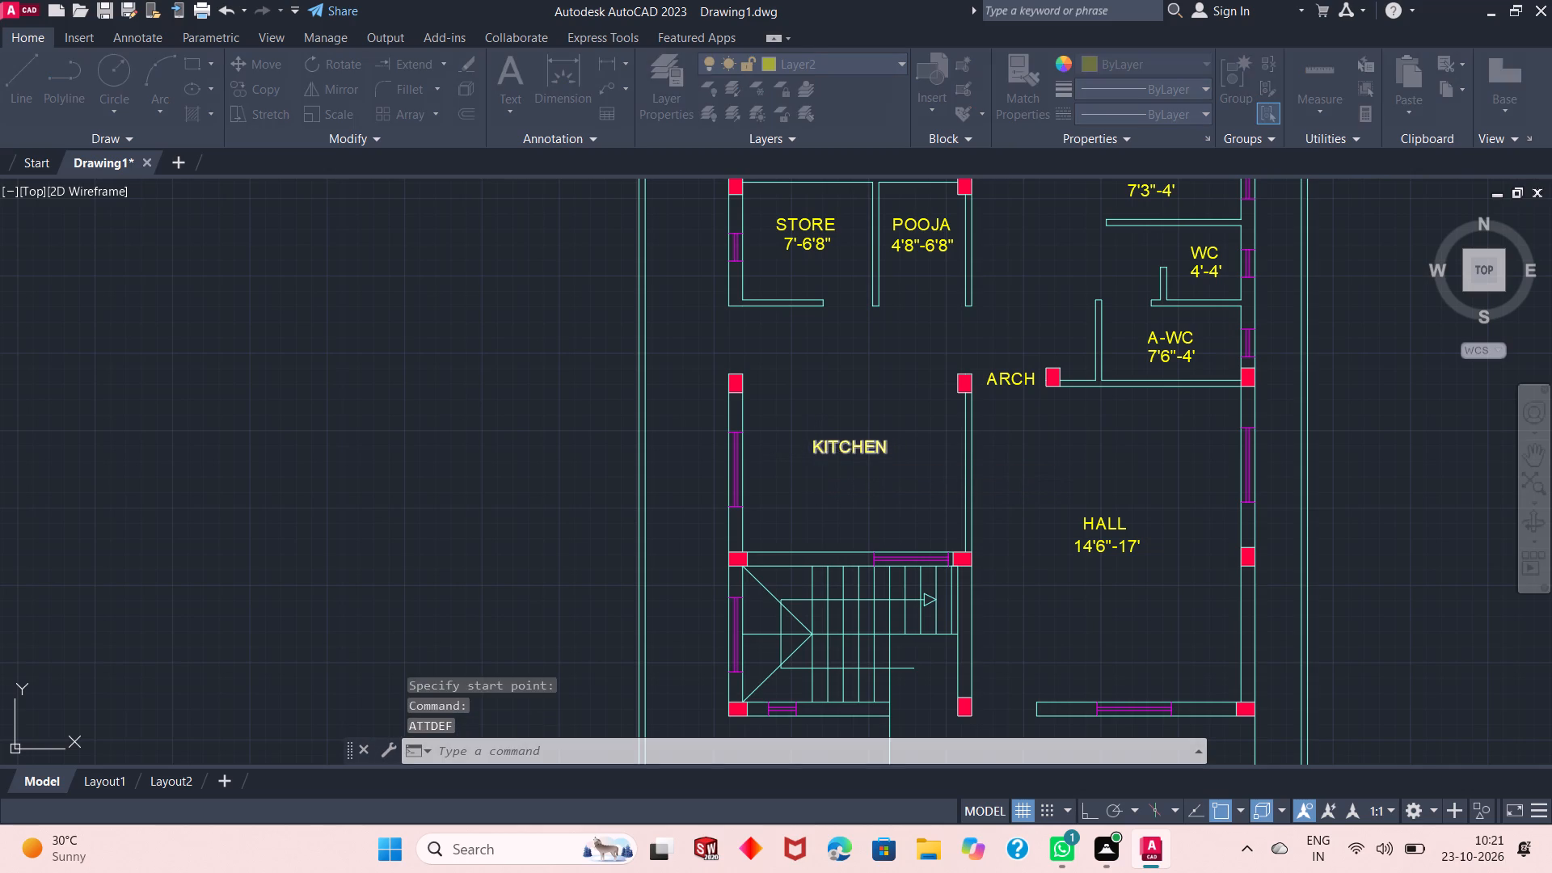
{"action": "type", "text": "12'"}
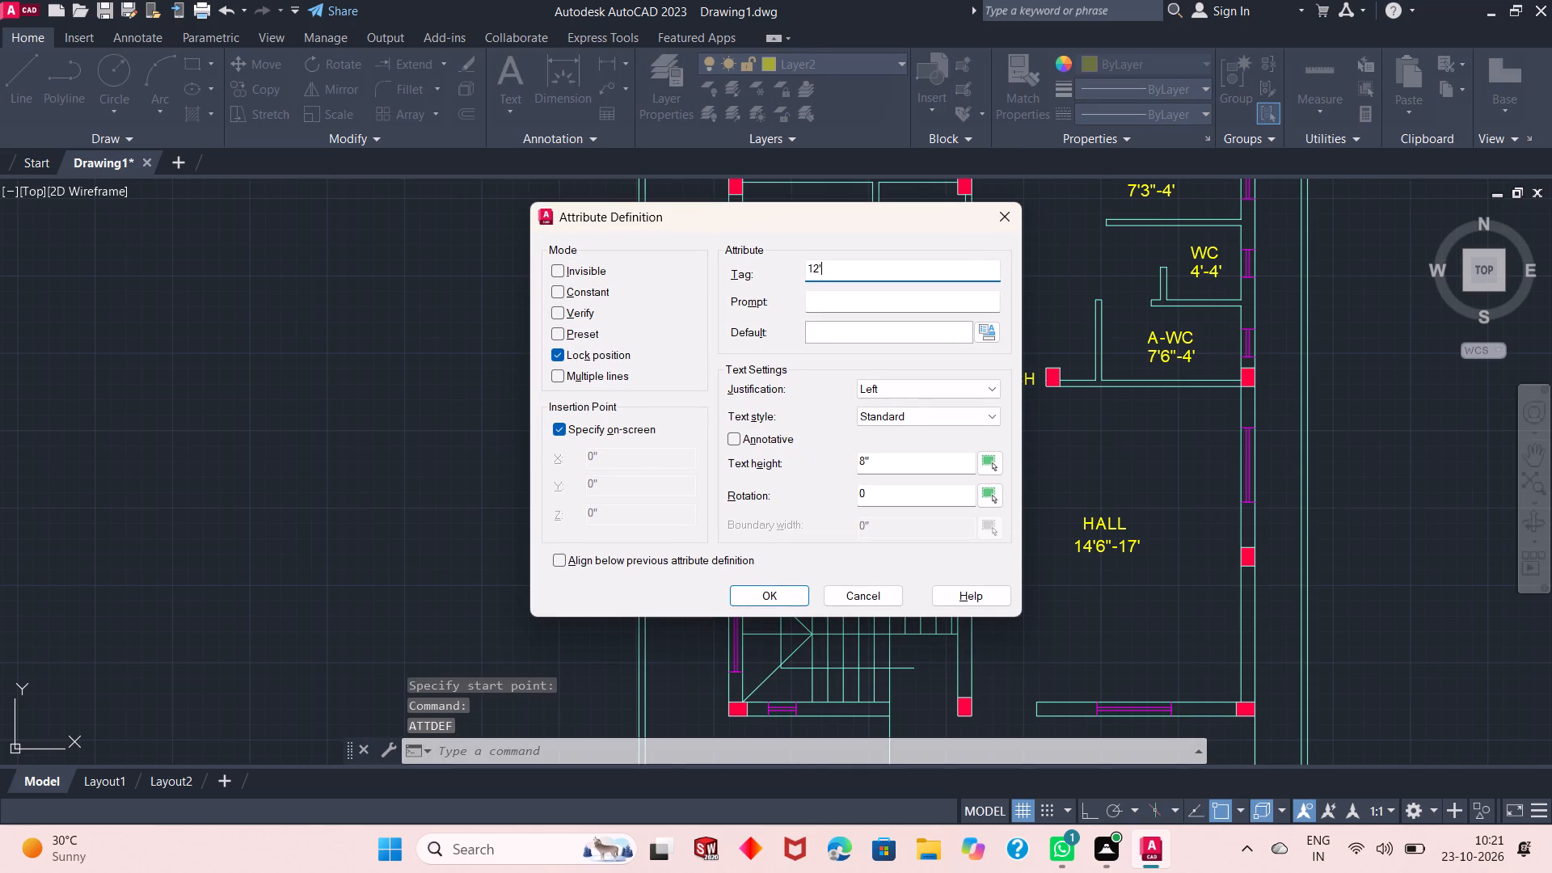
{"action": "key", "text": "minus"}
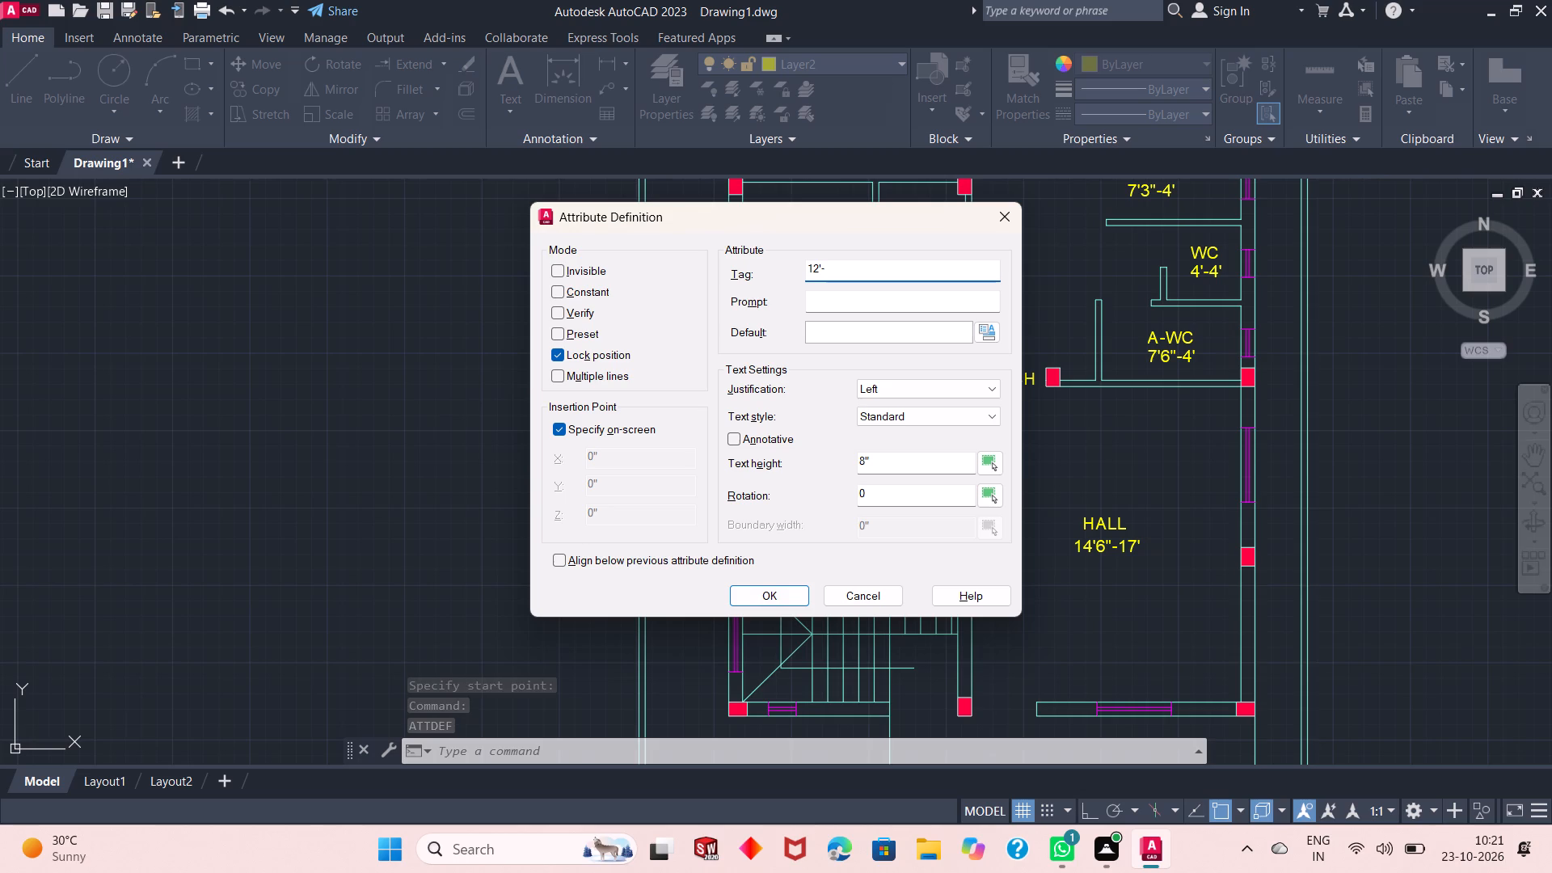
{"action": "type", "text": "13"}
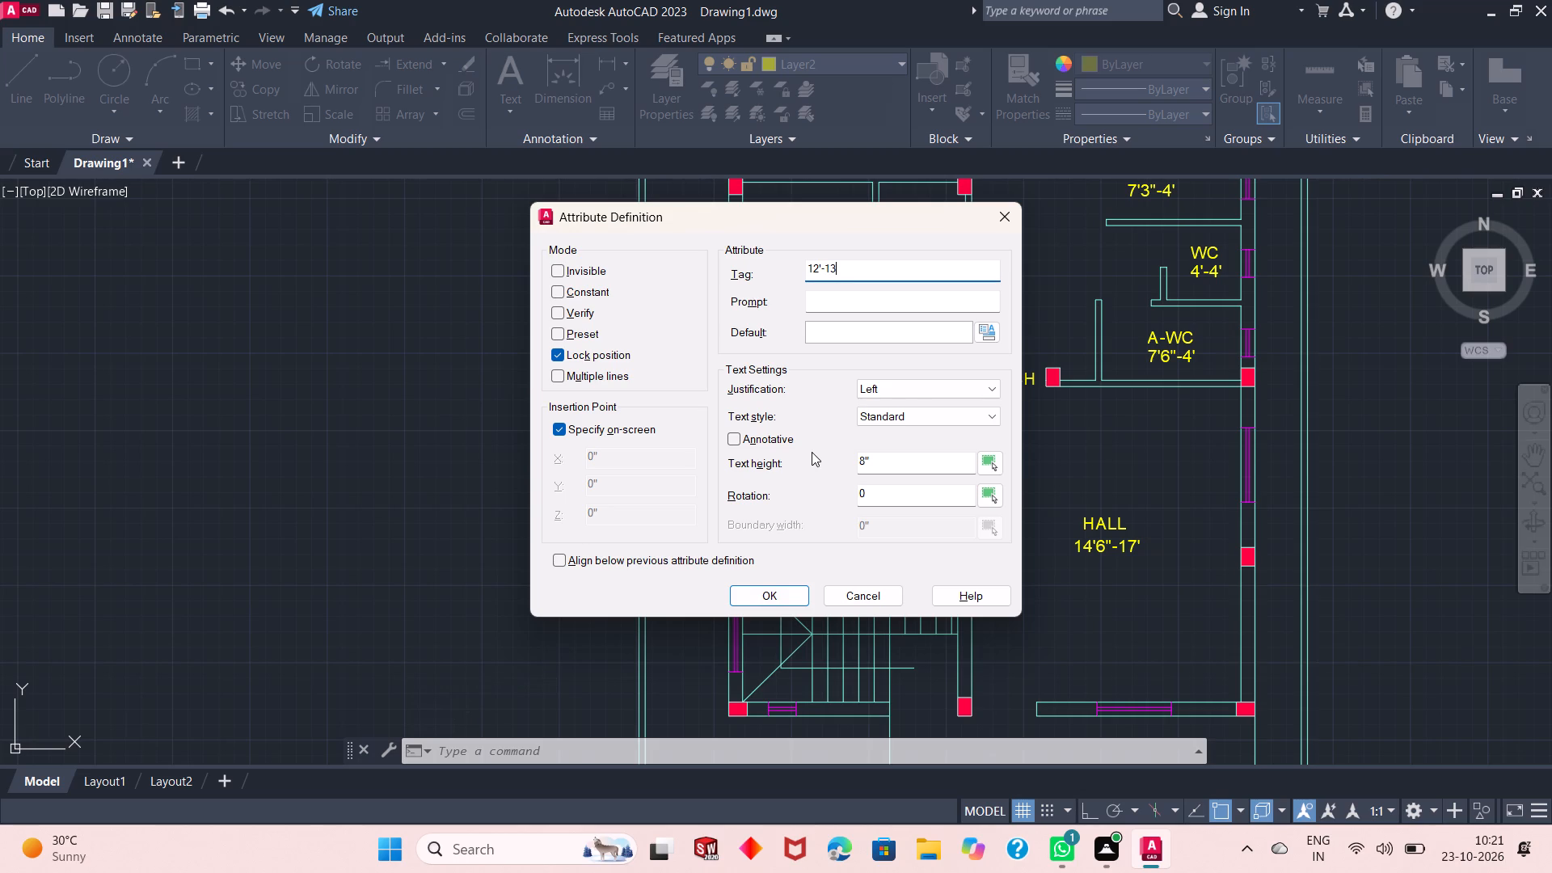
{"action": "key", "text": "apostrophe"}
{"action": "type", "text": "3\""}
{"action": "key", "text": "Return"}
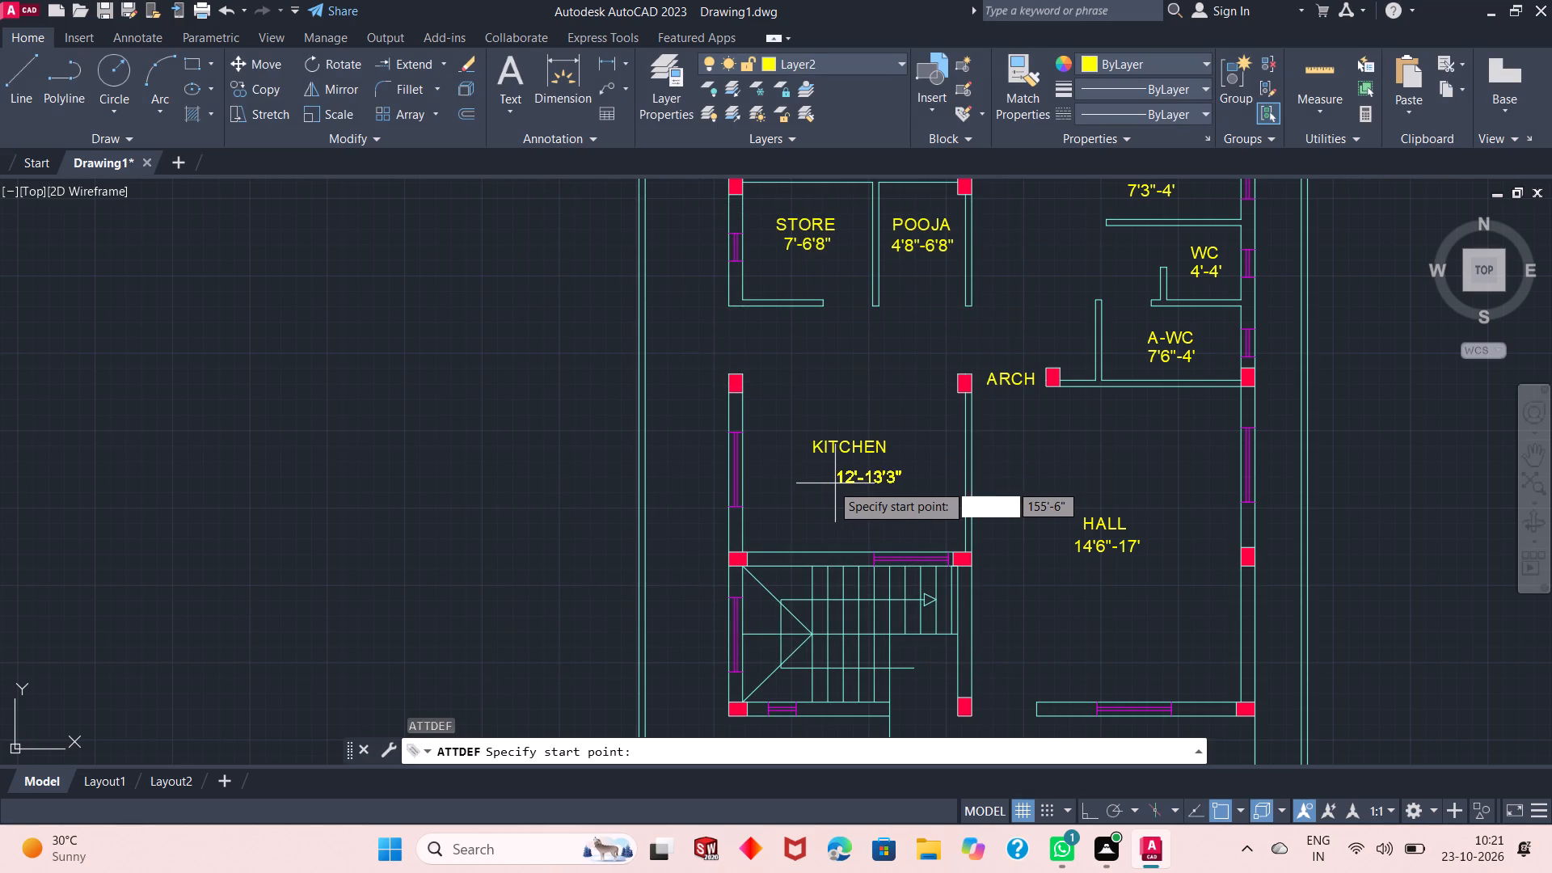
{"action": "left_click", "coordinate": [814, 474]}
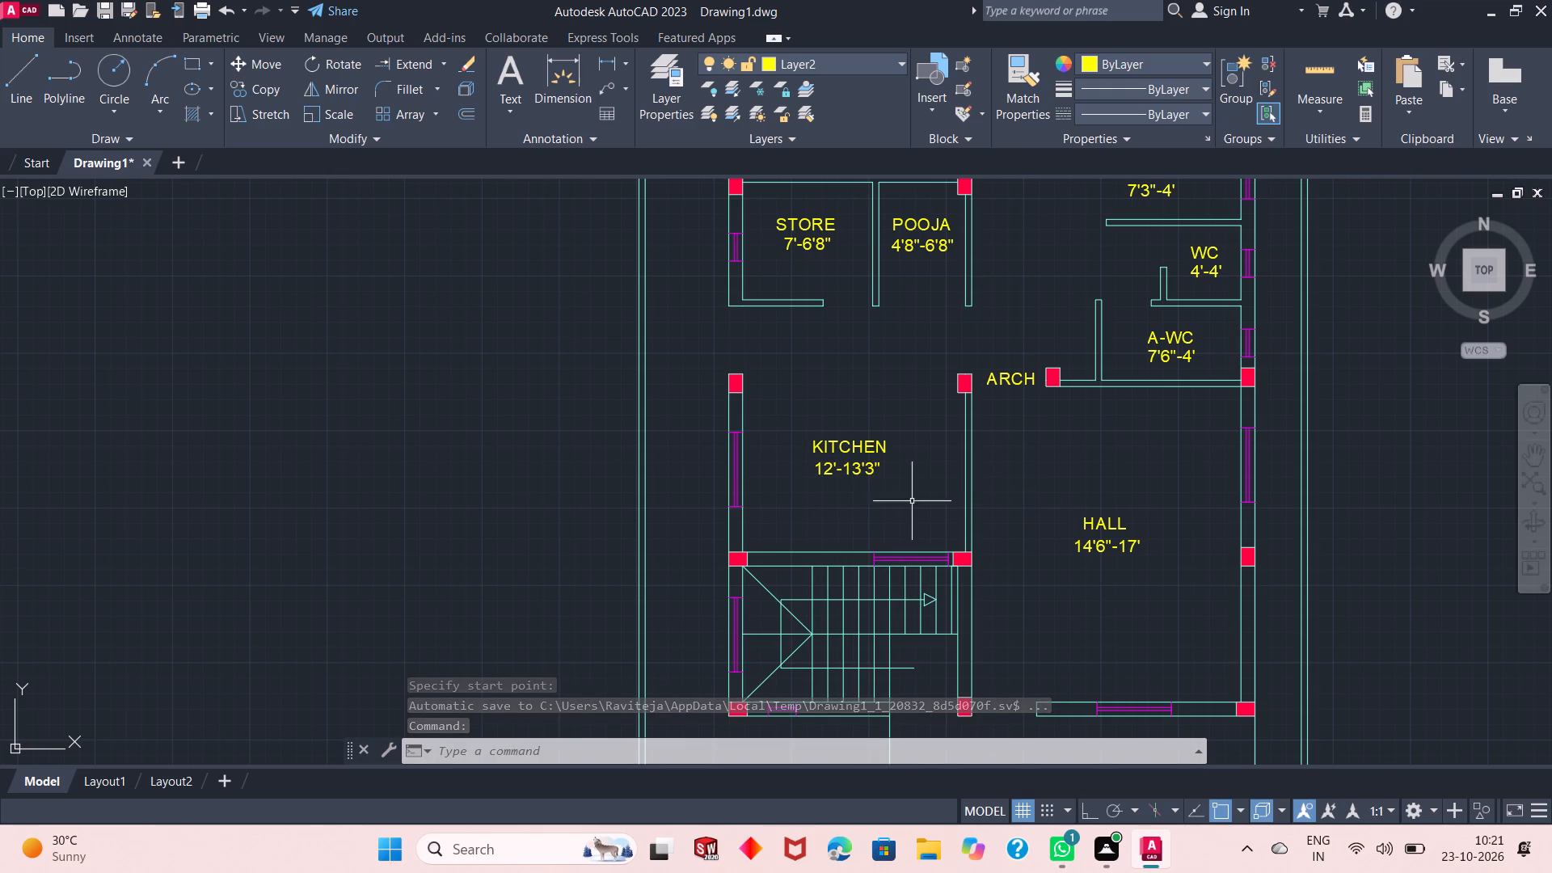
Place an attribute definition with tag porch in the entrance space south of the hall, between its south wall and the front steps.
{"action": "scroll", "coordinate": [842, 533], "scroll_direction": "down", "scroll_amount": 1}
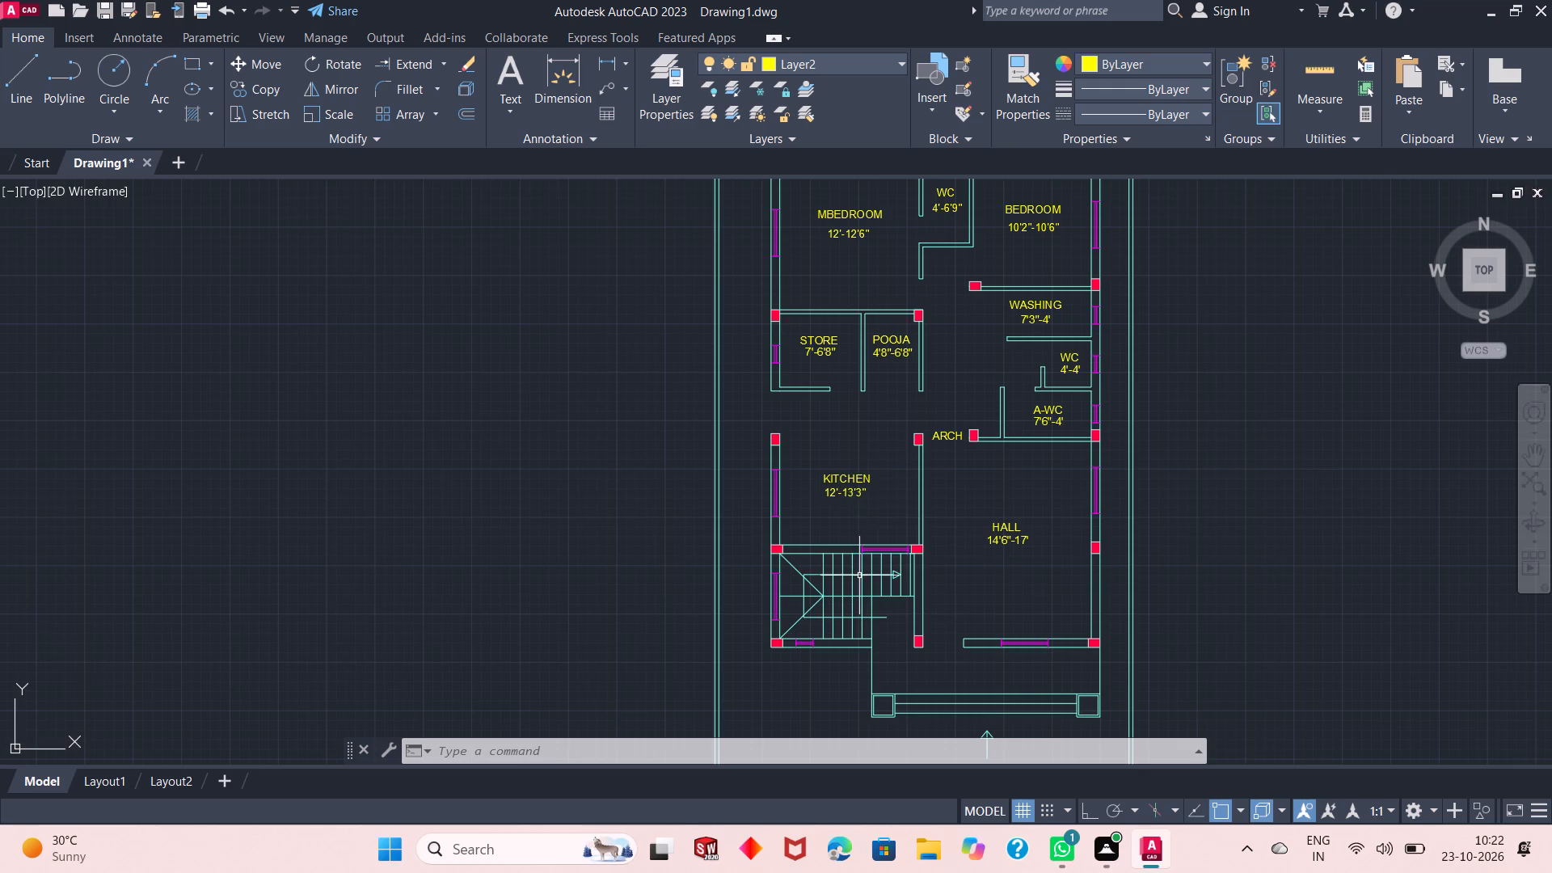
{"action": "scroll", "coordinate": [858, 571], "scroll_direction": "down", "scroll_amount": 1}
{"action": "scroll", "coordinate": [856, 550], "scroll_direction": "up", "scroll_amount": 1}
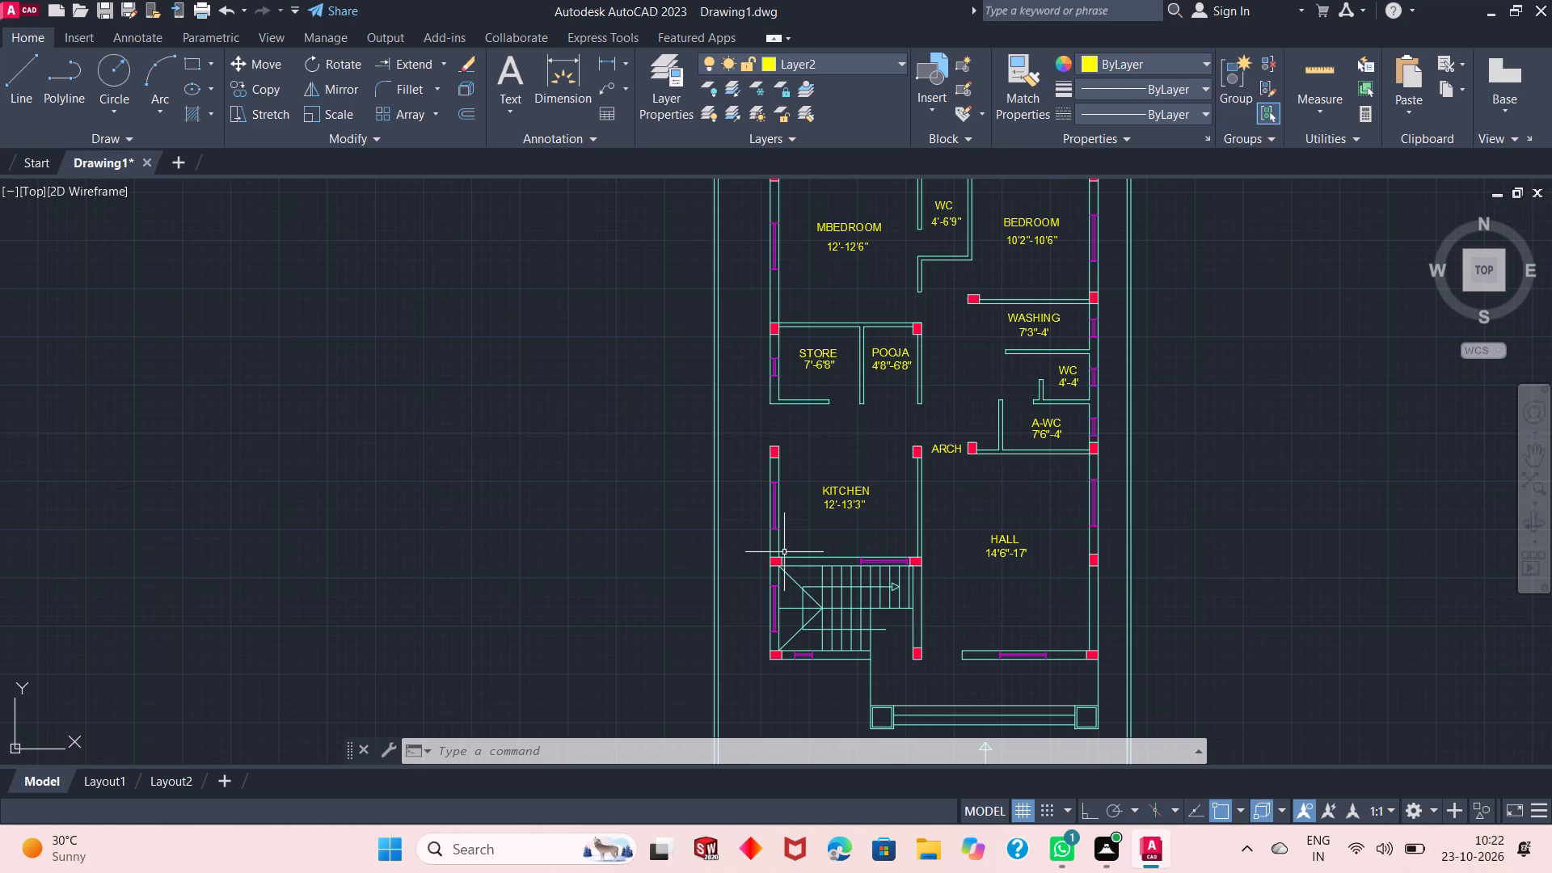
{"action": "scroll", "coordinate": [901, 470], "scroll_direction": "down", "scroll_amount": 1}
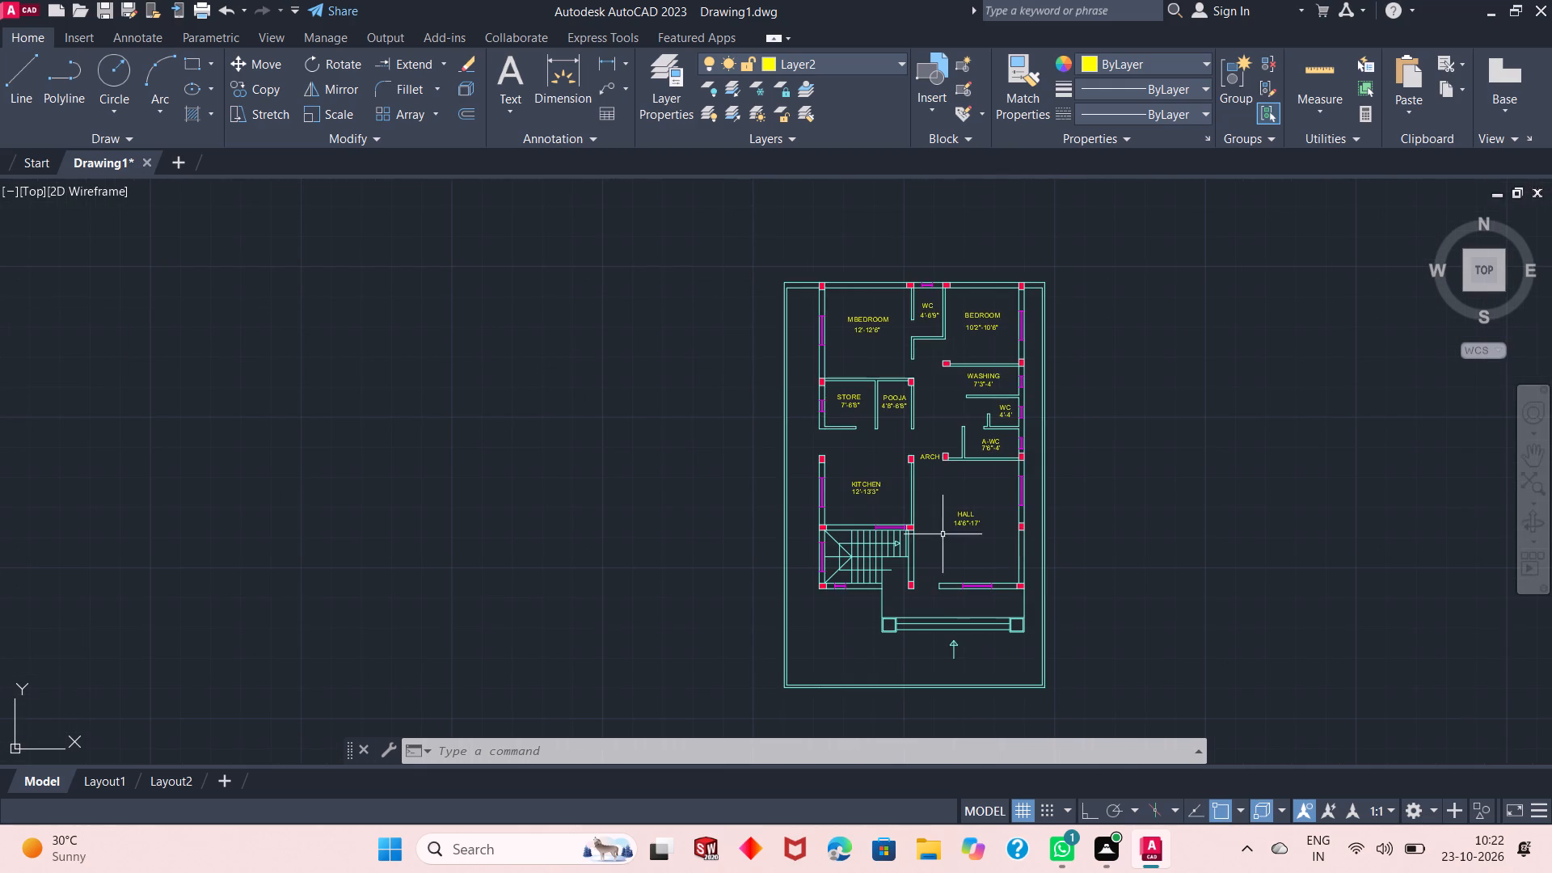
{"action": "scroll", "coordinate": [933, 603], "scroll_direction": "up", "scroll_amount": 2}
{"action": "key", "text": "Return"}
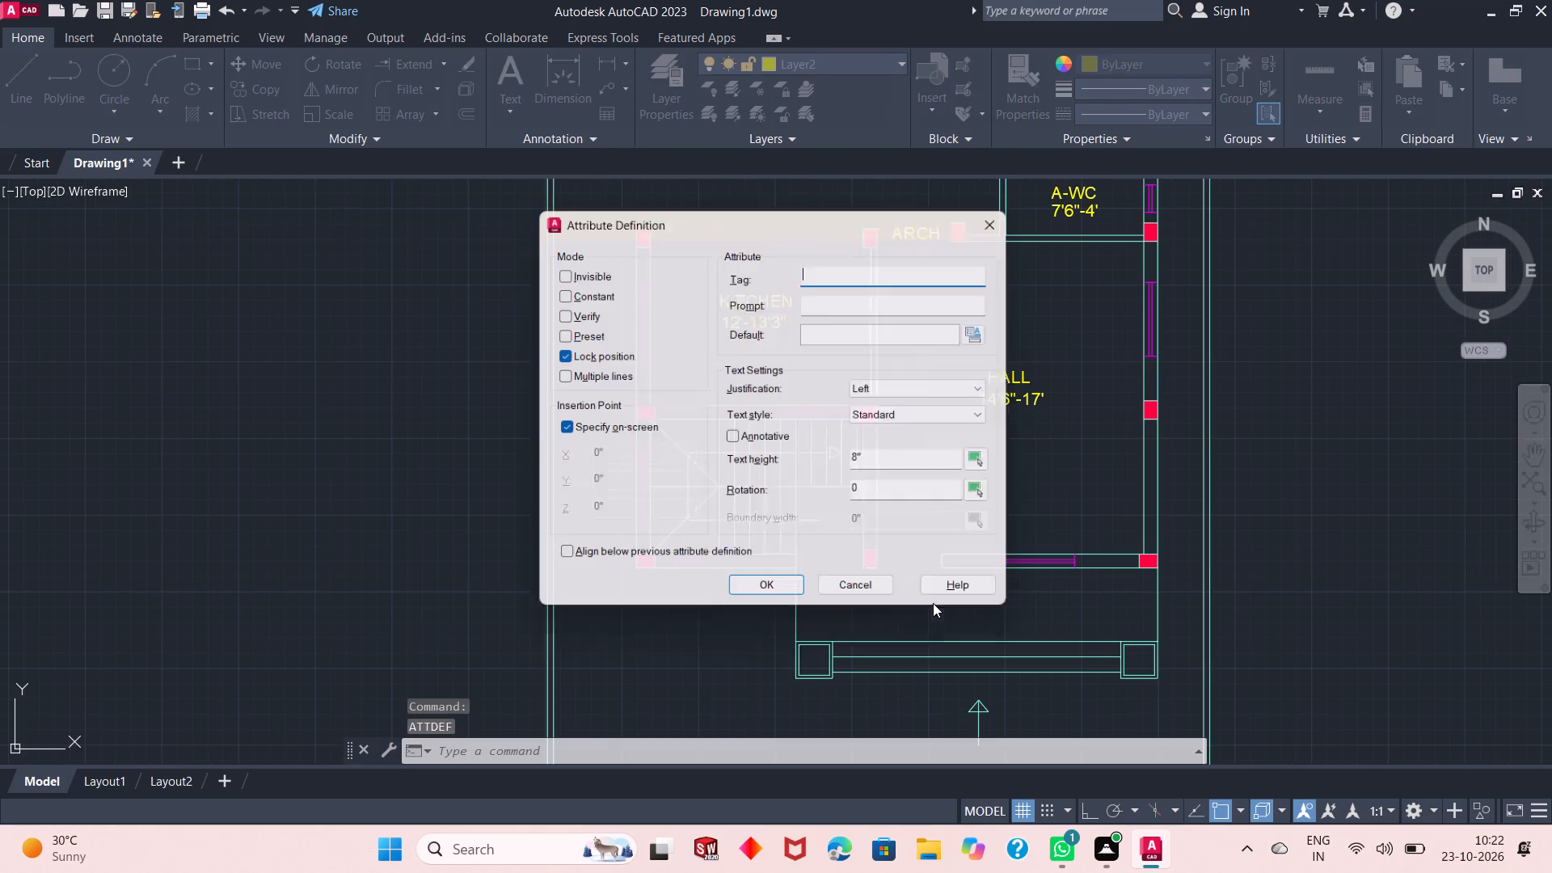
{"action": "type", "text": "porch"}
{"action": "key", "text": "Return"}
{"action": "scroll", "coordinate": [933, 603], "scroll_direction": "up", "scroll_amount": 1}
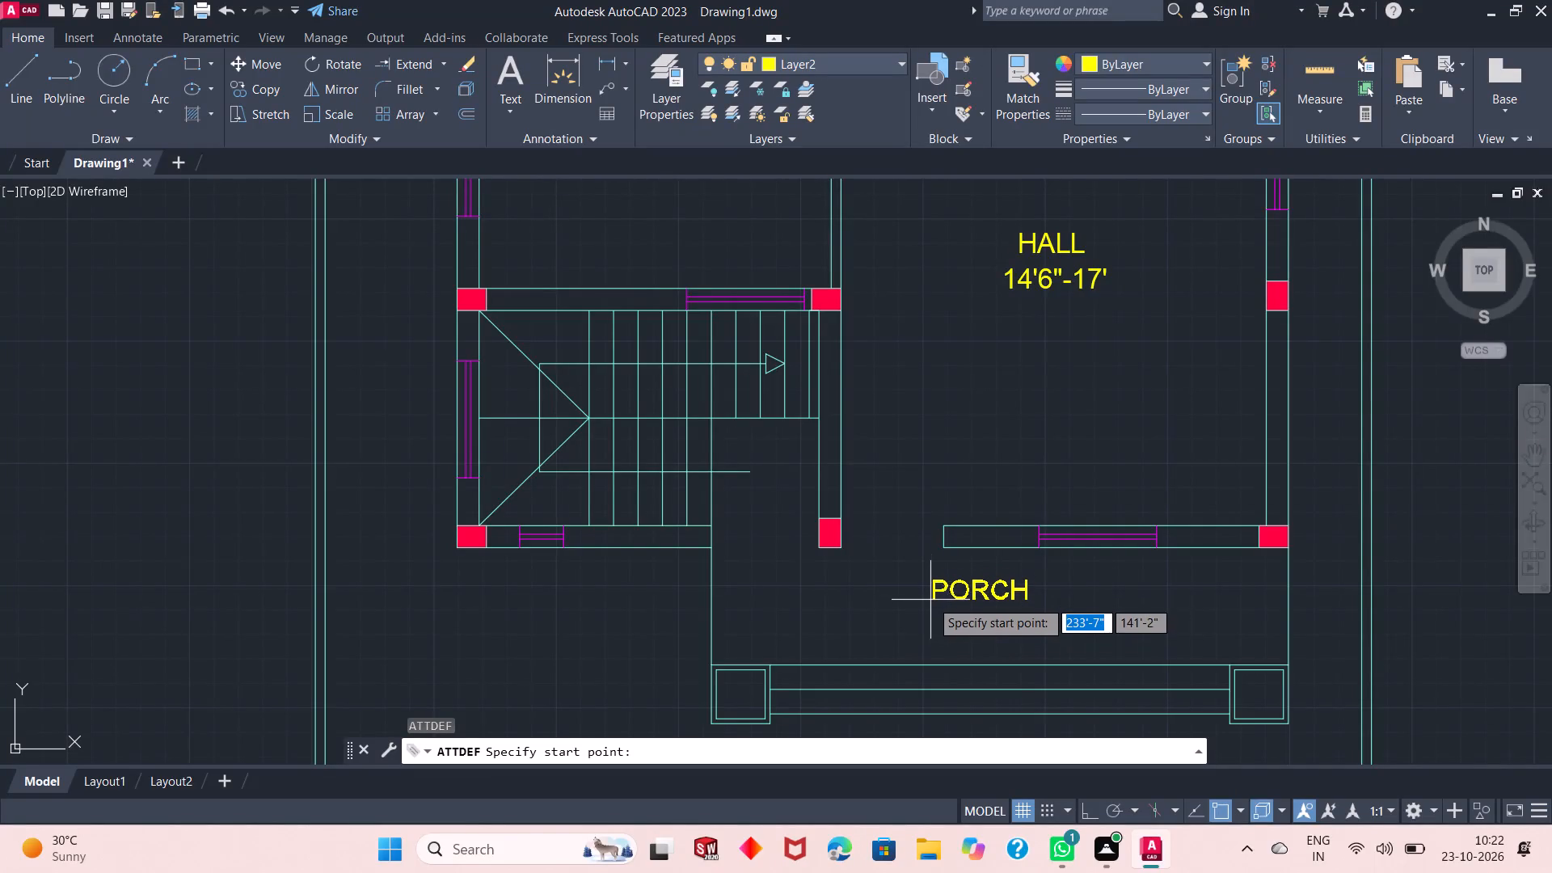
{"action": "left_click", "coordinate": [938, 608]}
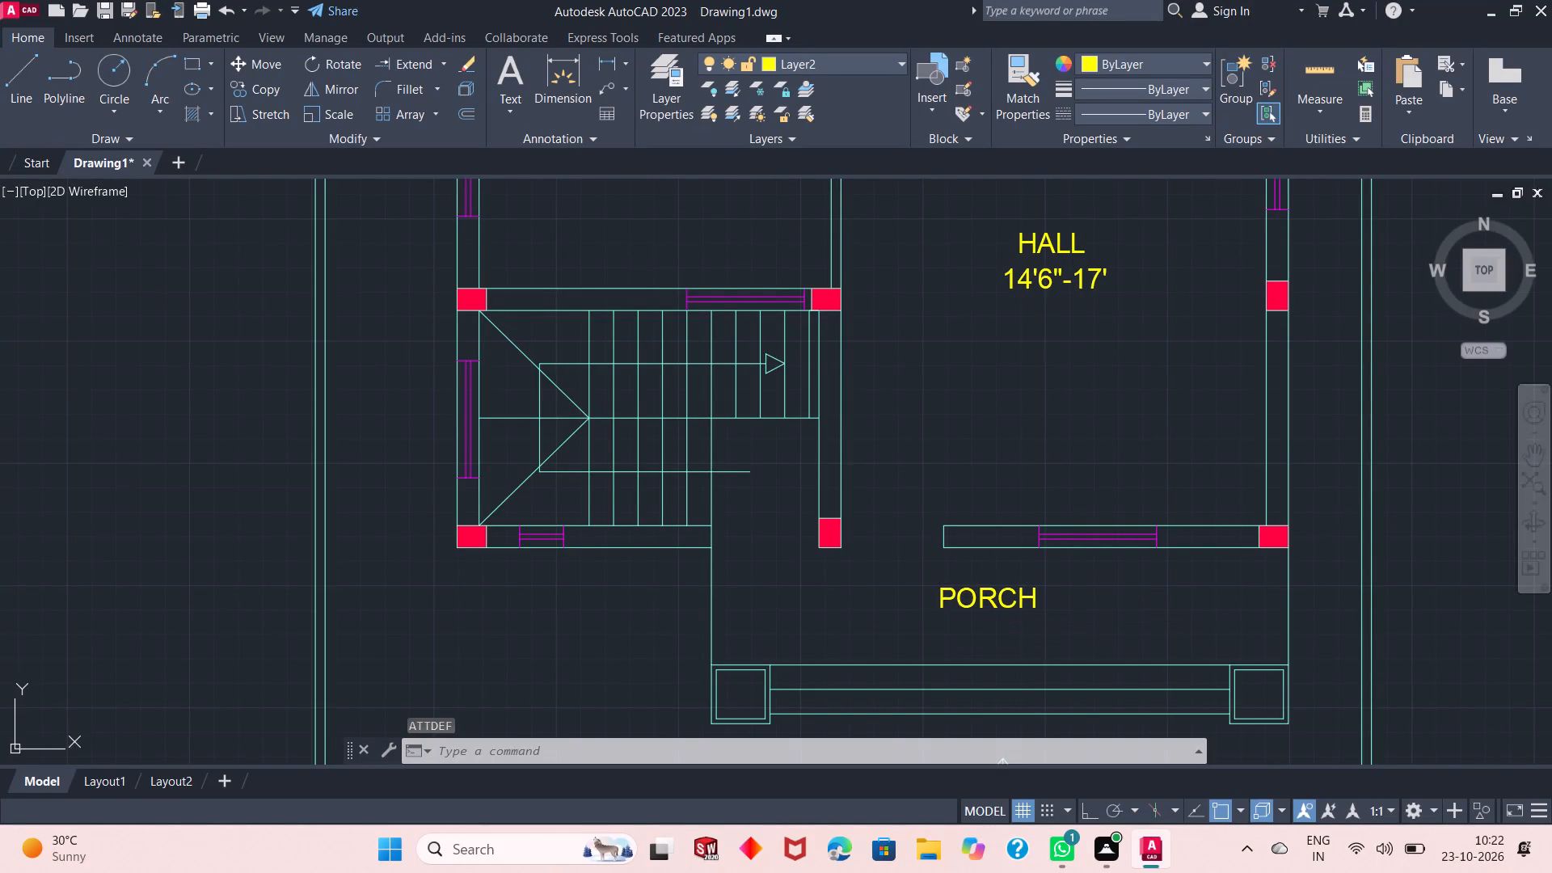
Place an attribute definition with tag 19'11"-4' directly below the PORCH label.
{"action": "key", "text": "Return"}
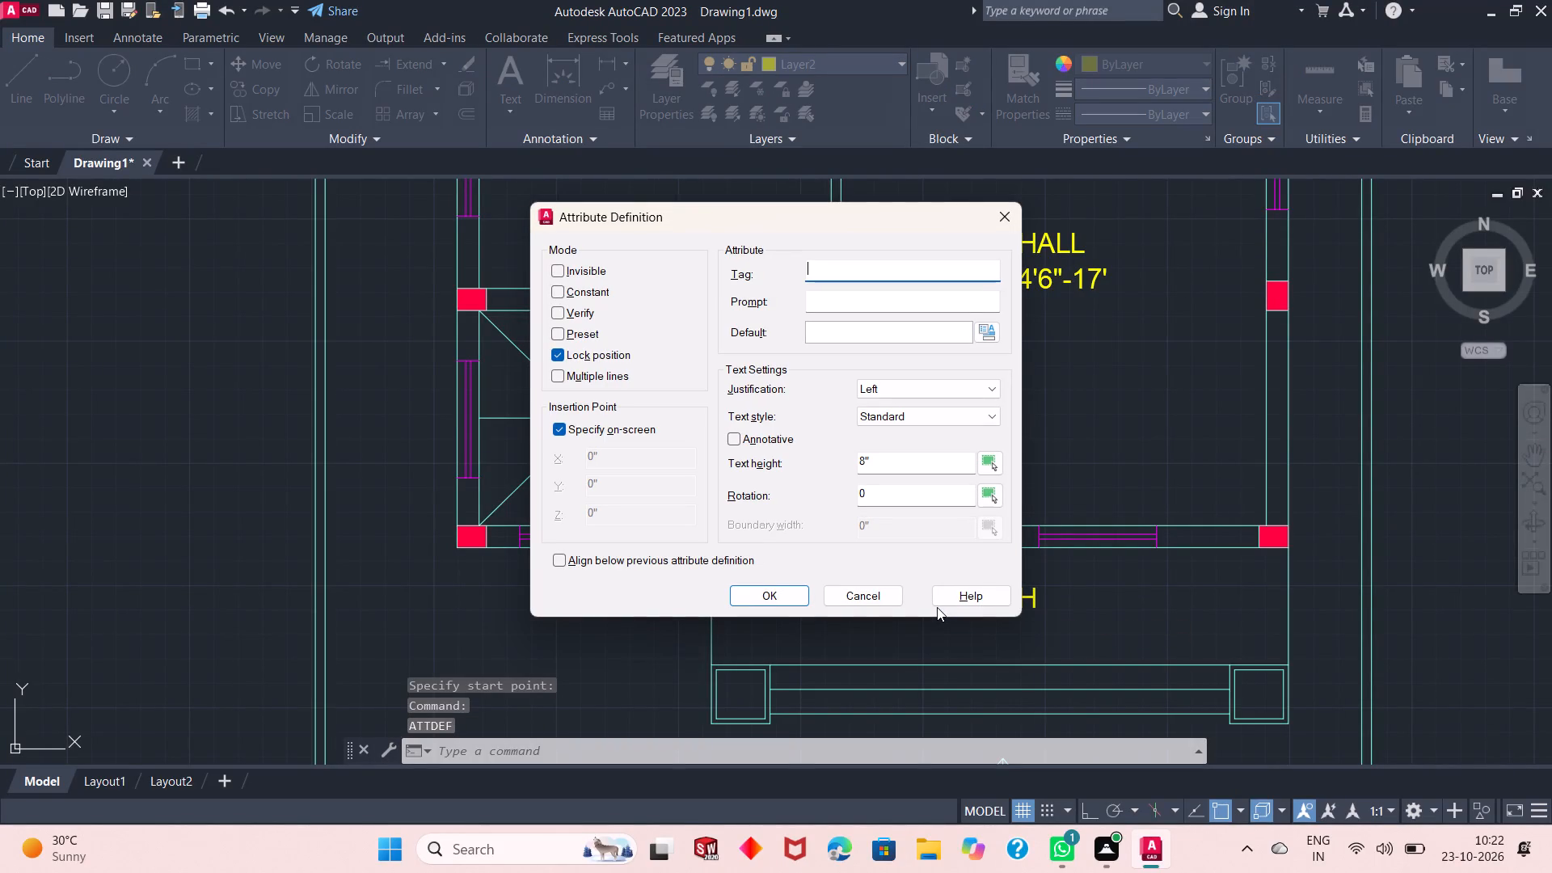
{"action": "type", "text": "19'"}
{"action": "type", "text": "11\"-"}
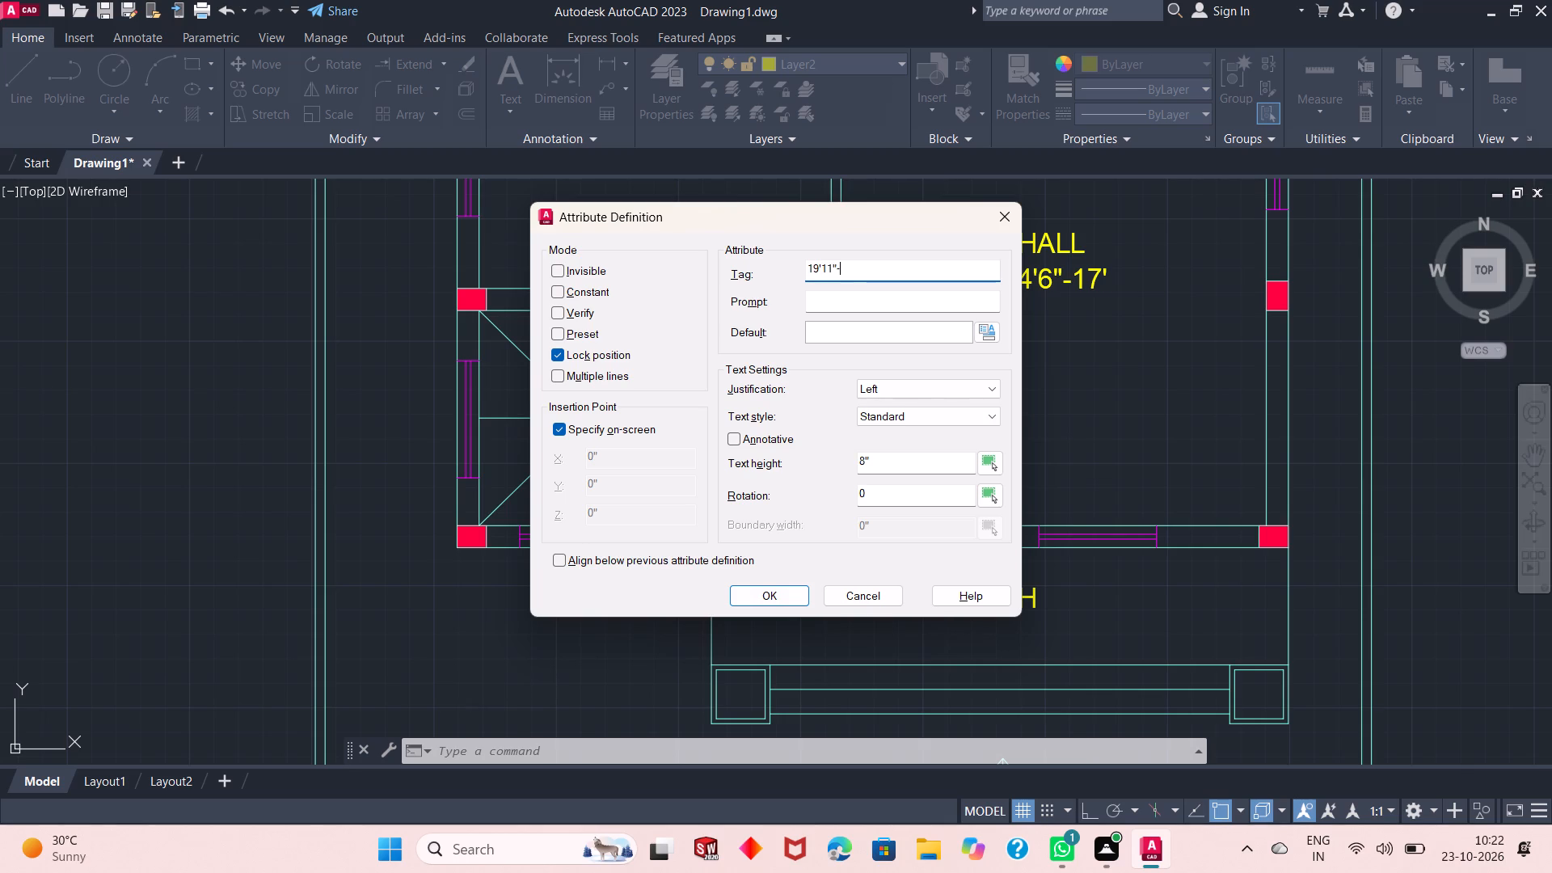
{"action": "type", "text": "4'"}
{"action": "key", "text": "Return"}
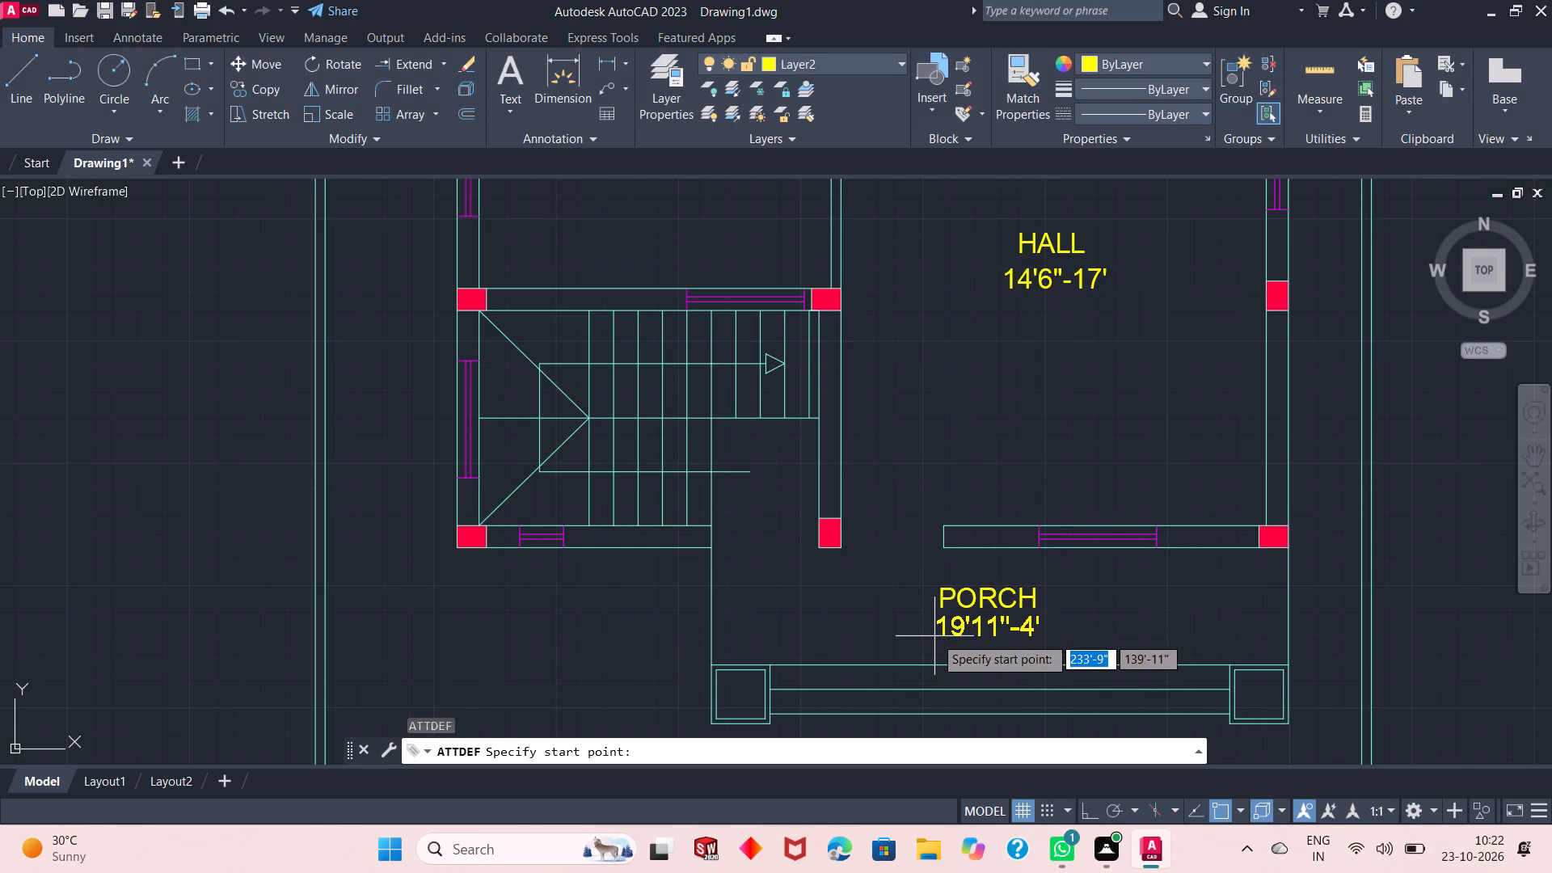
{"action": "left_click", "coordinate": [934, 636]}
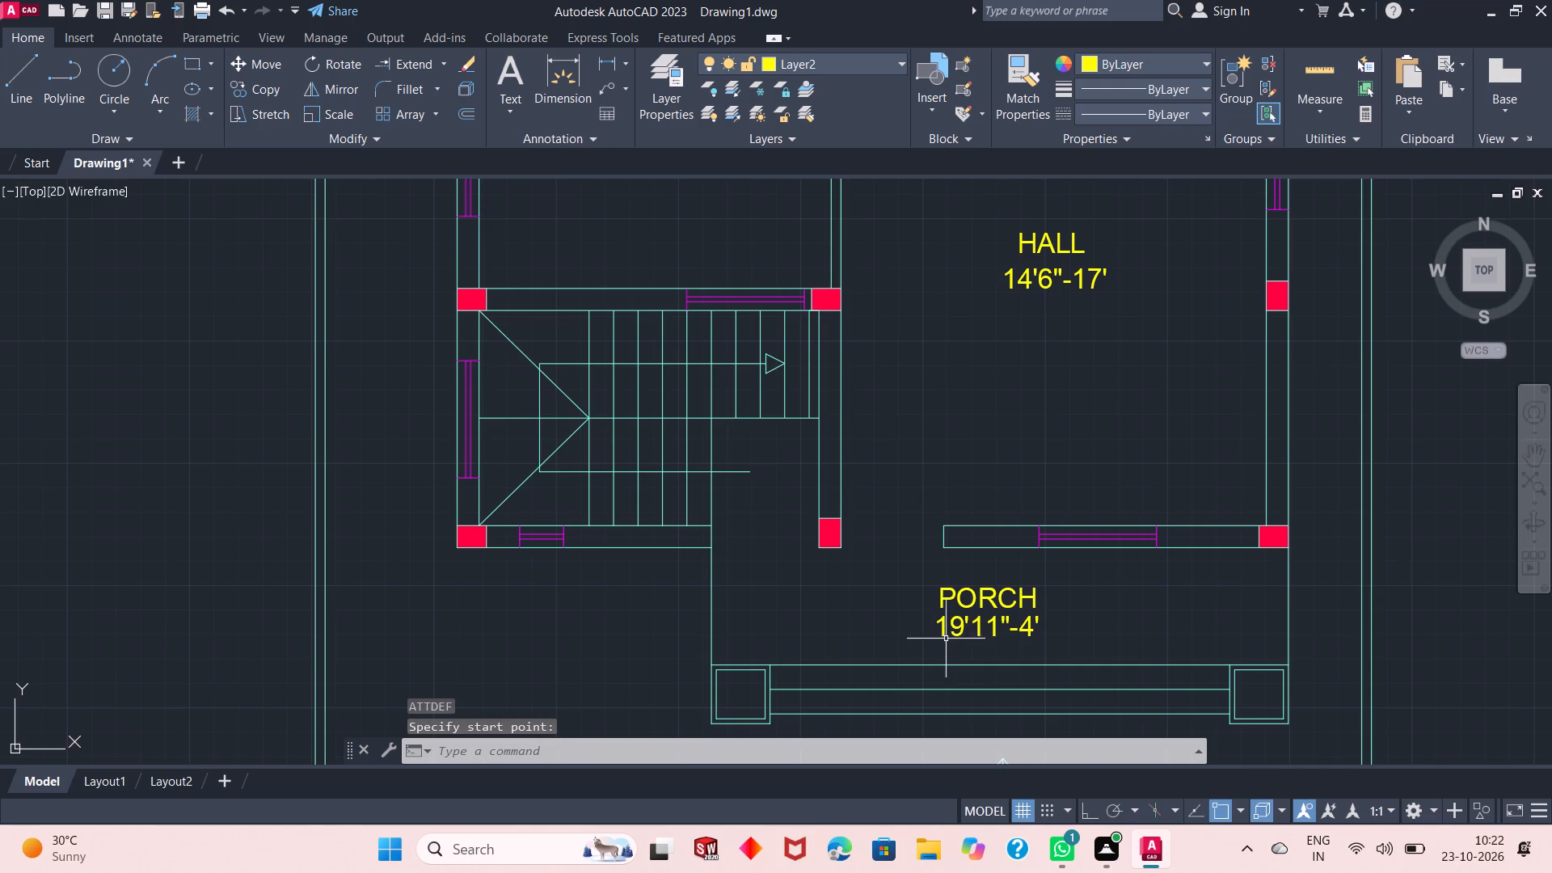
Place an attribute definition with tag parking in the open area south of the staircase, west of the porch.
{"action": "scroll", "coordinate": [966, 542], "scroll_direction": "down", "scroll_amount": 3}
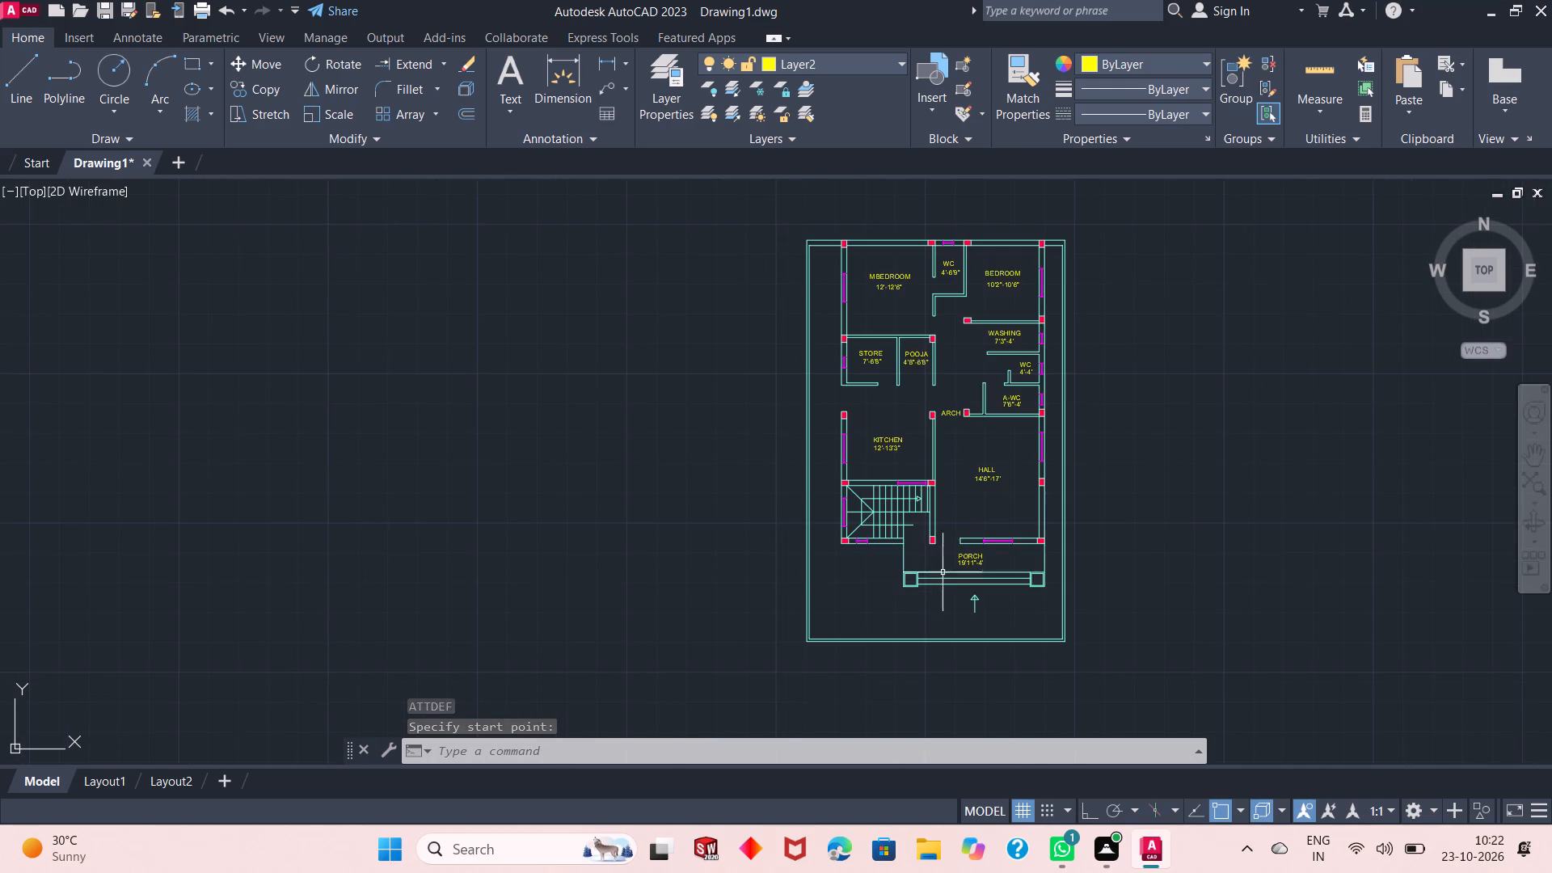
{"action": "scroll", "coordinate": [923, 616], "scroll_direction": "up", "scroll_amount": 2}
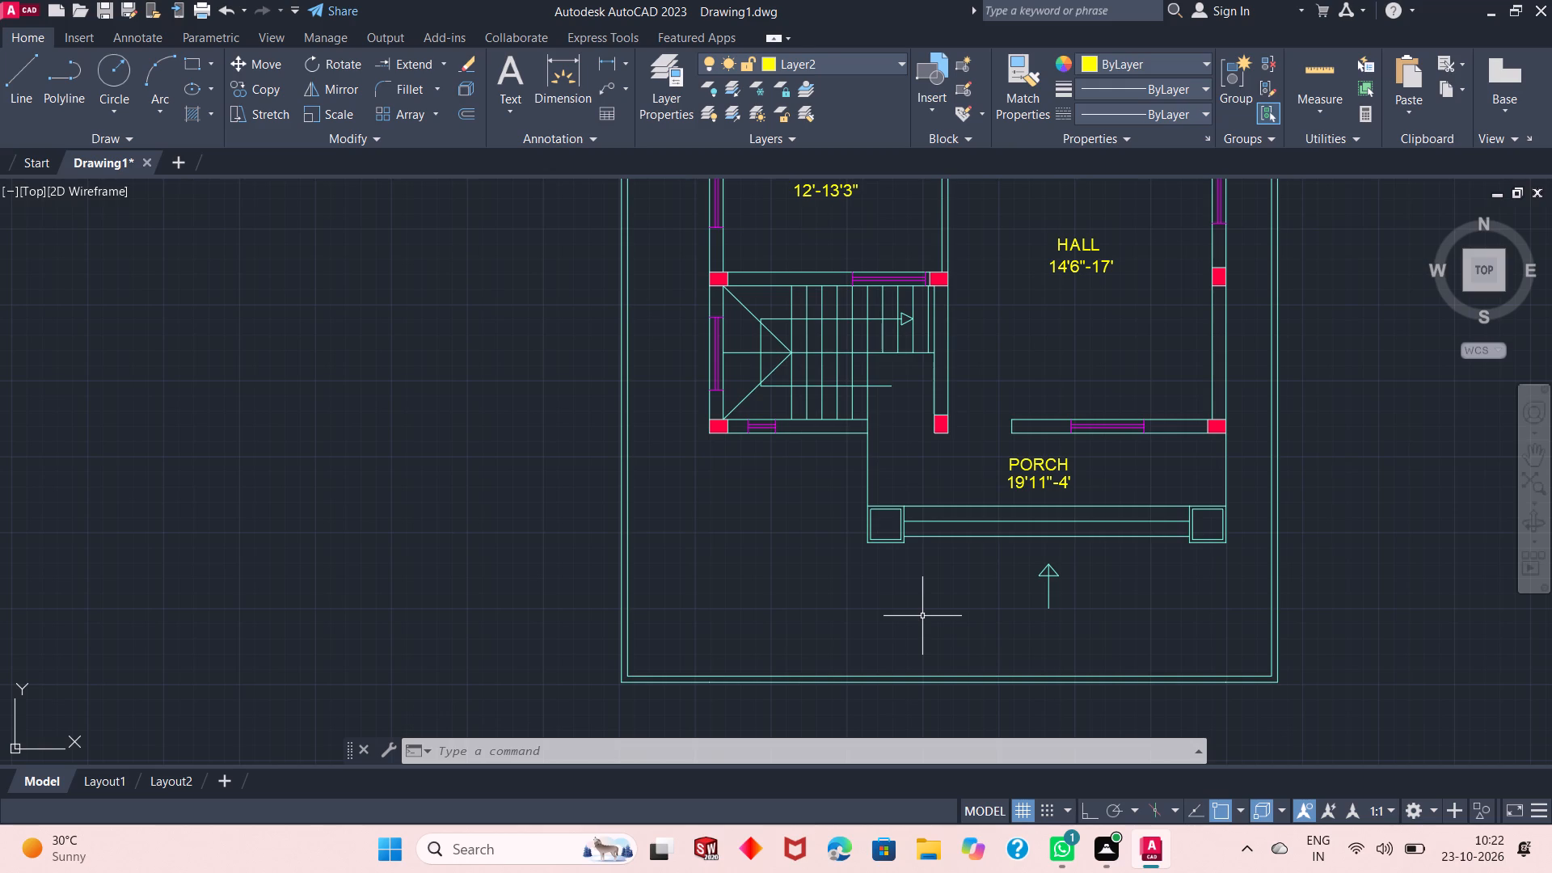
{"action": "key", "text": "Return"}
{"action": "type", "text": "parking"}
{"action": "key", "text": "Return"}
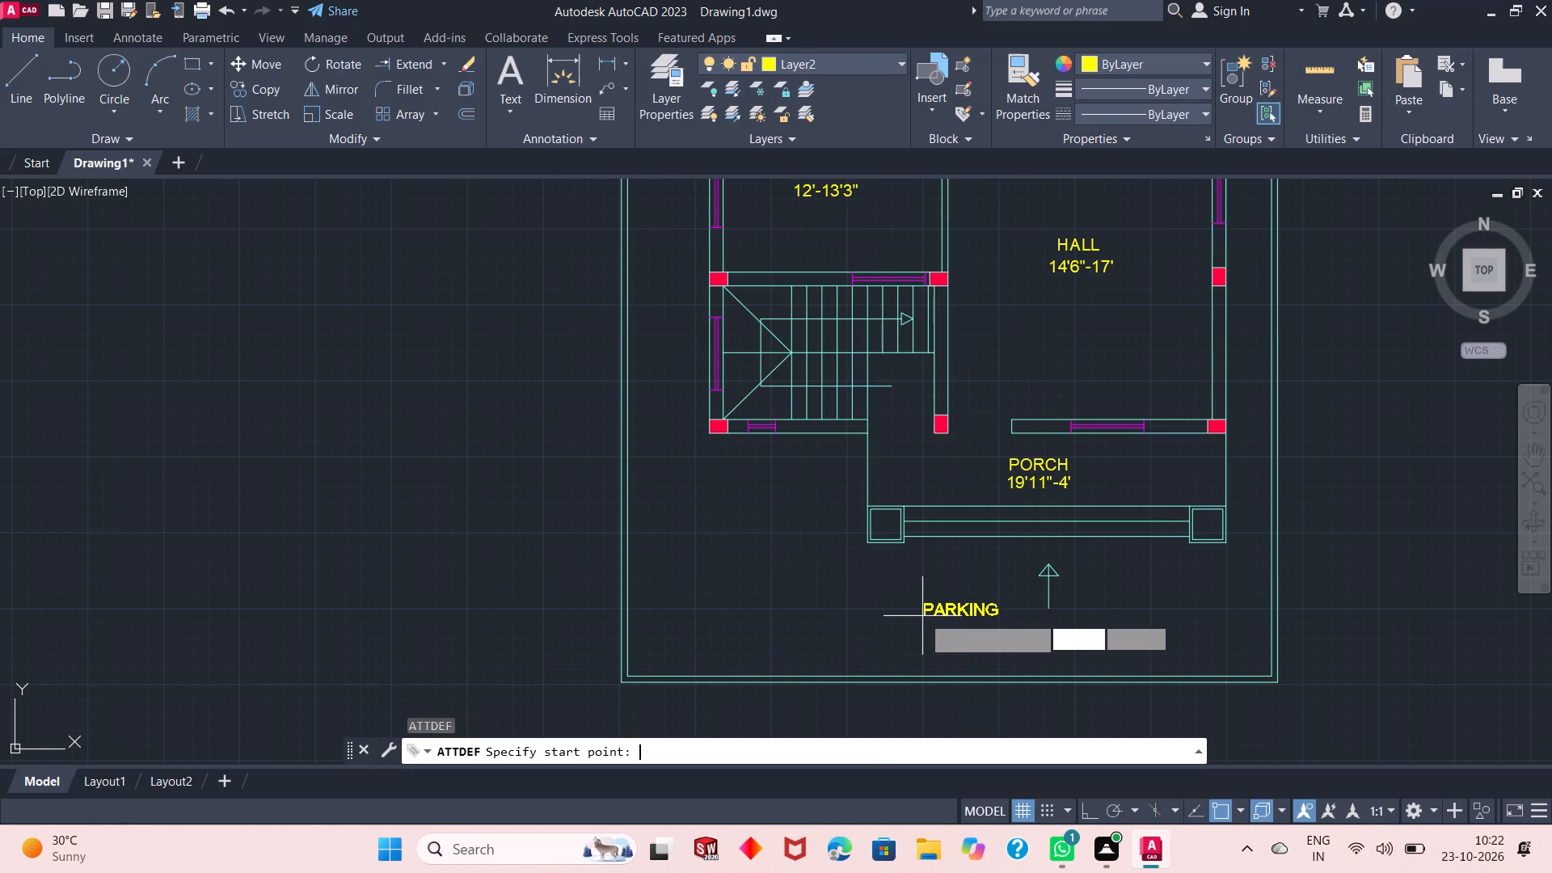
{"action": "left_click", "coordinate": [676, 529]}
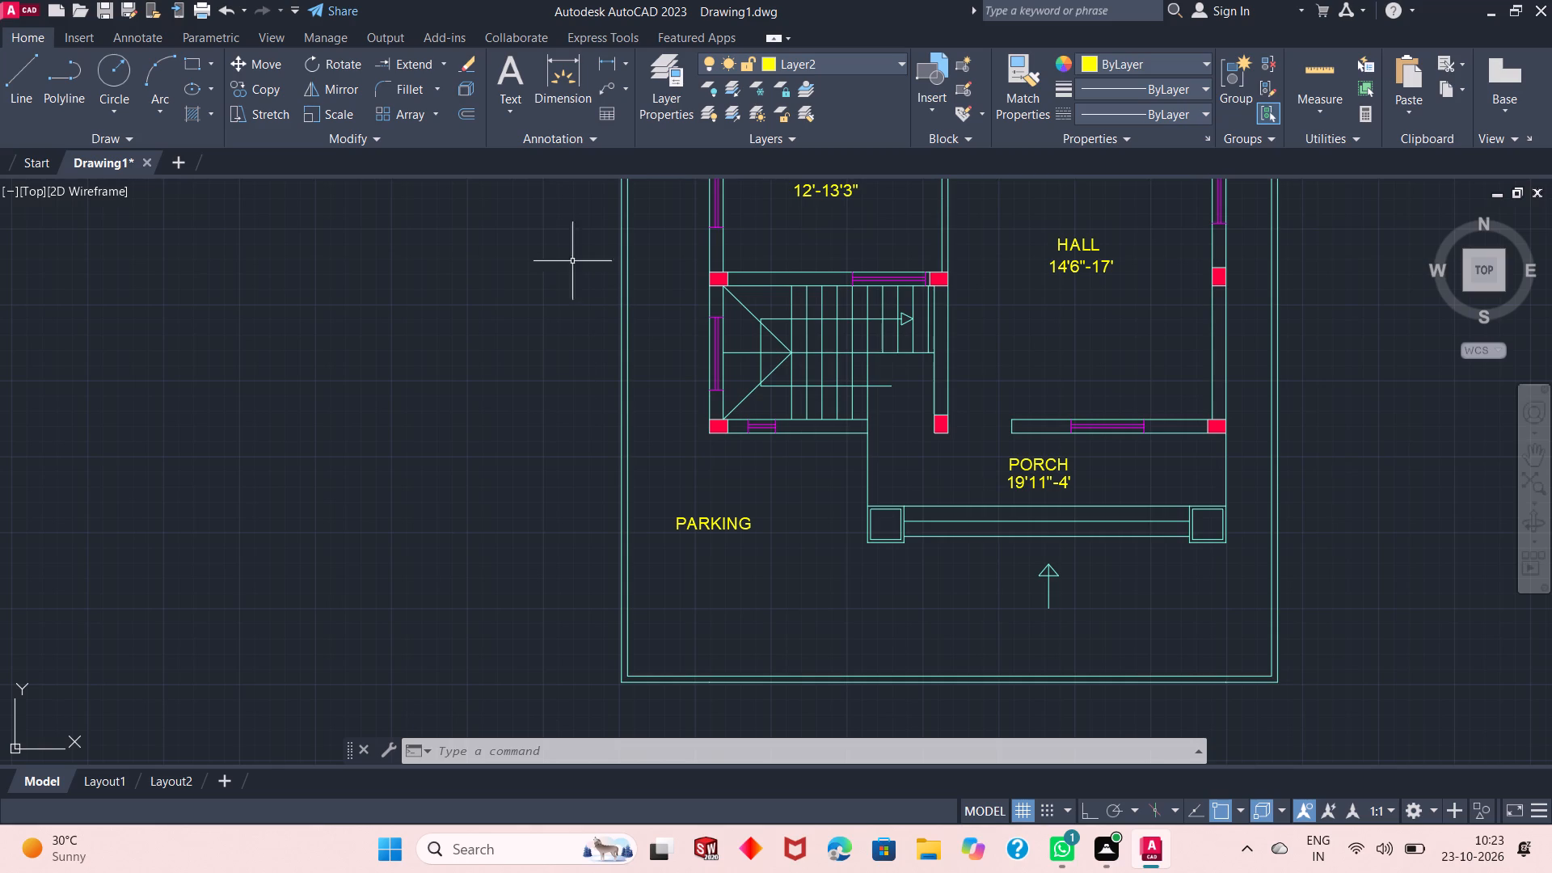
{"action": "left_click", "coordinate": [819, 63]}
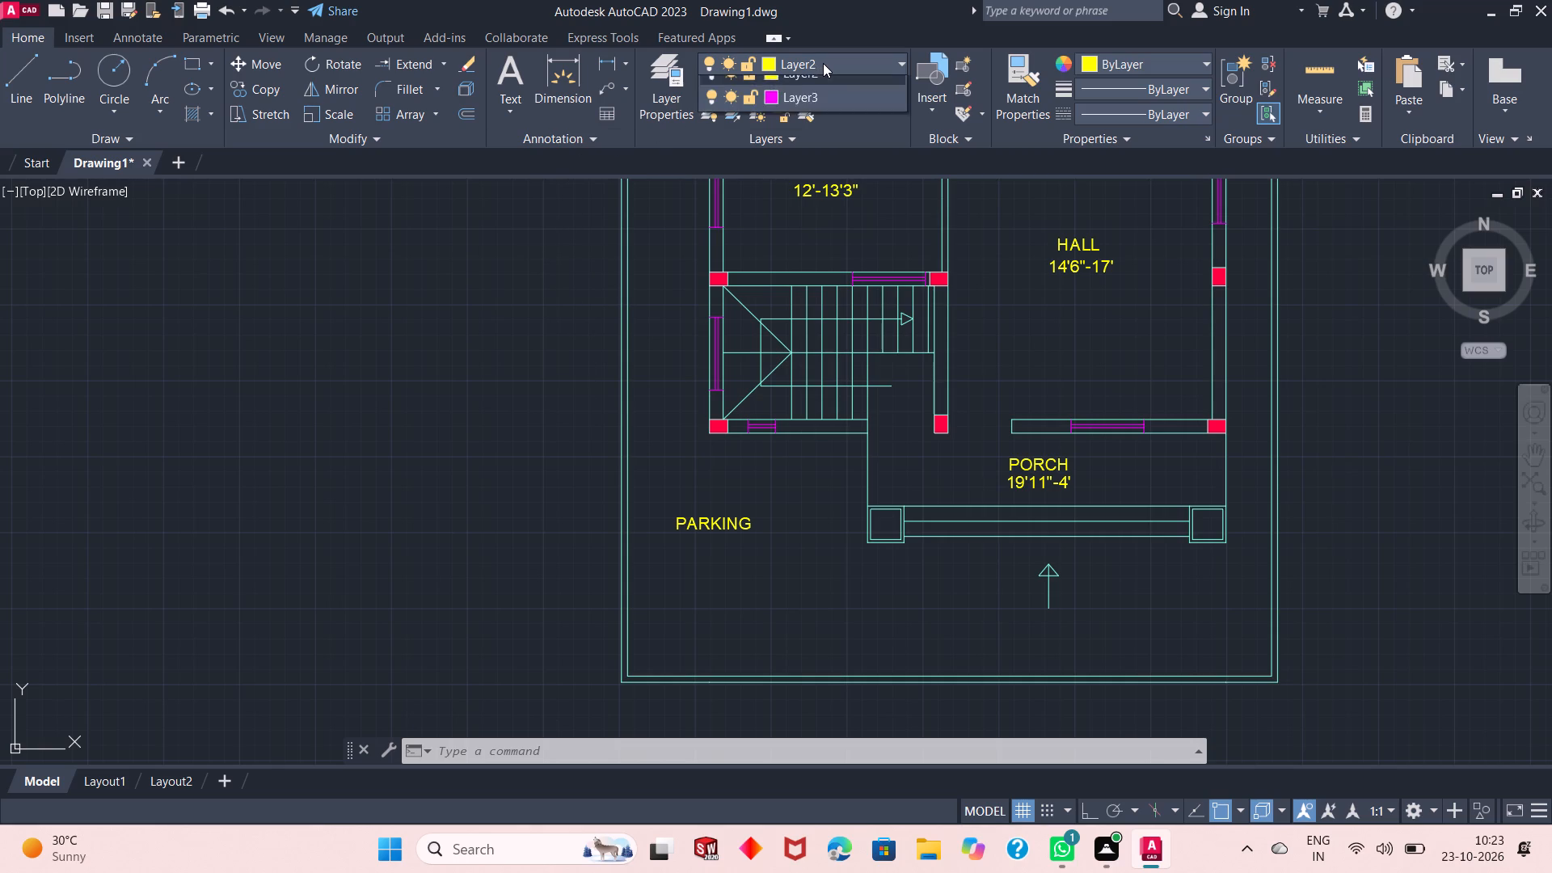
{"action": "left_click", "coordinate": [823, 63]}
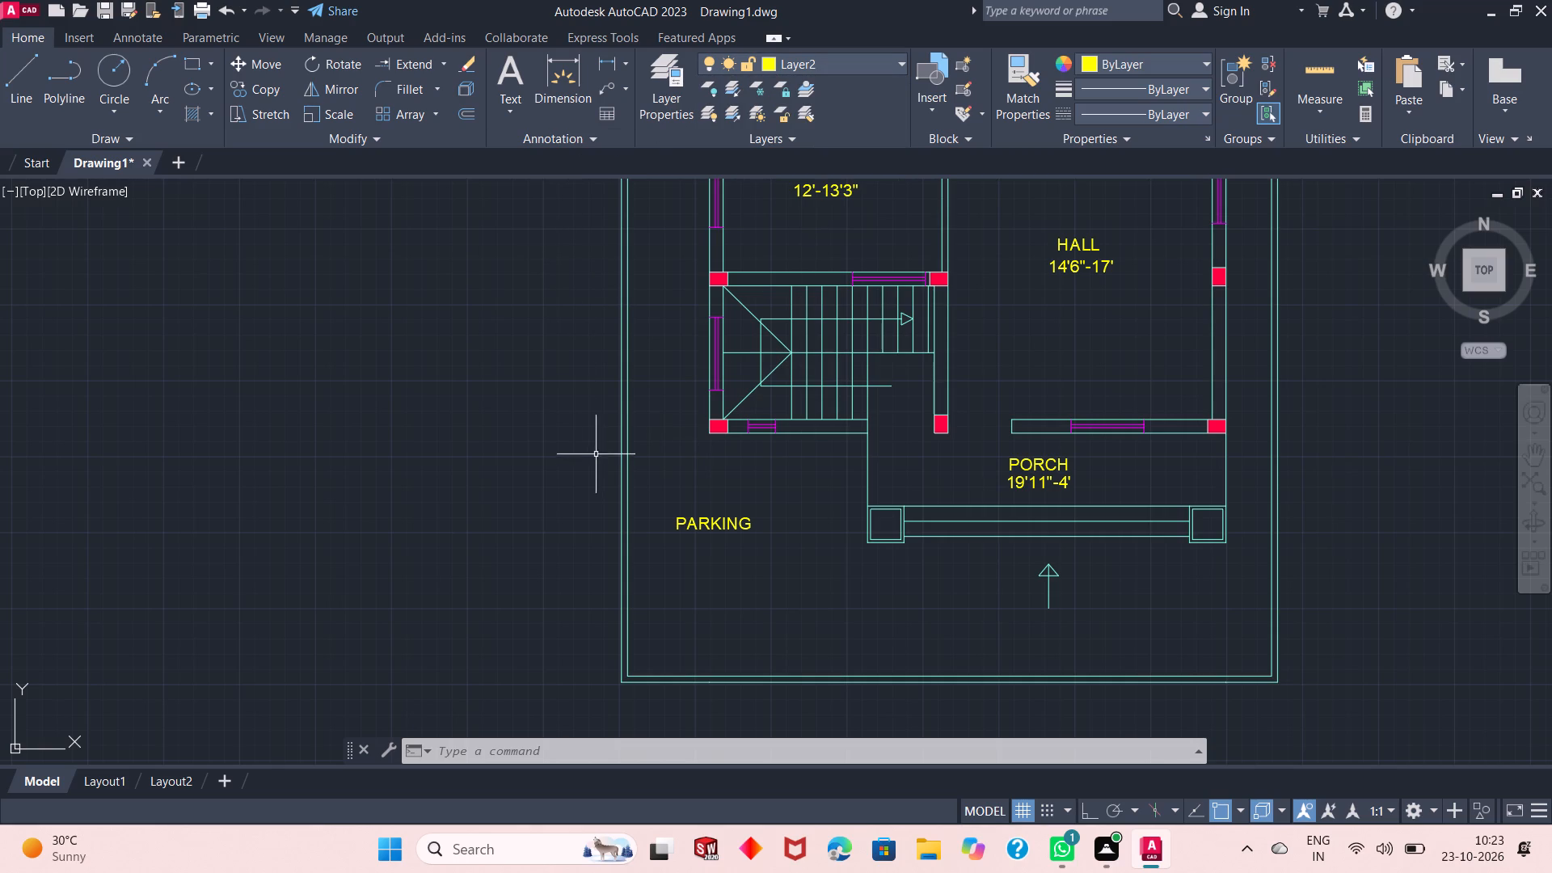
Place an attribute definition with tag passage in the corridor between the POOJA room and the 4'-4' WC.
{"action": "key", "text": "Return"}
{"action": "type", "text": "pa"}
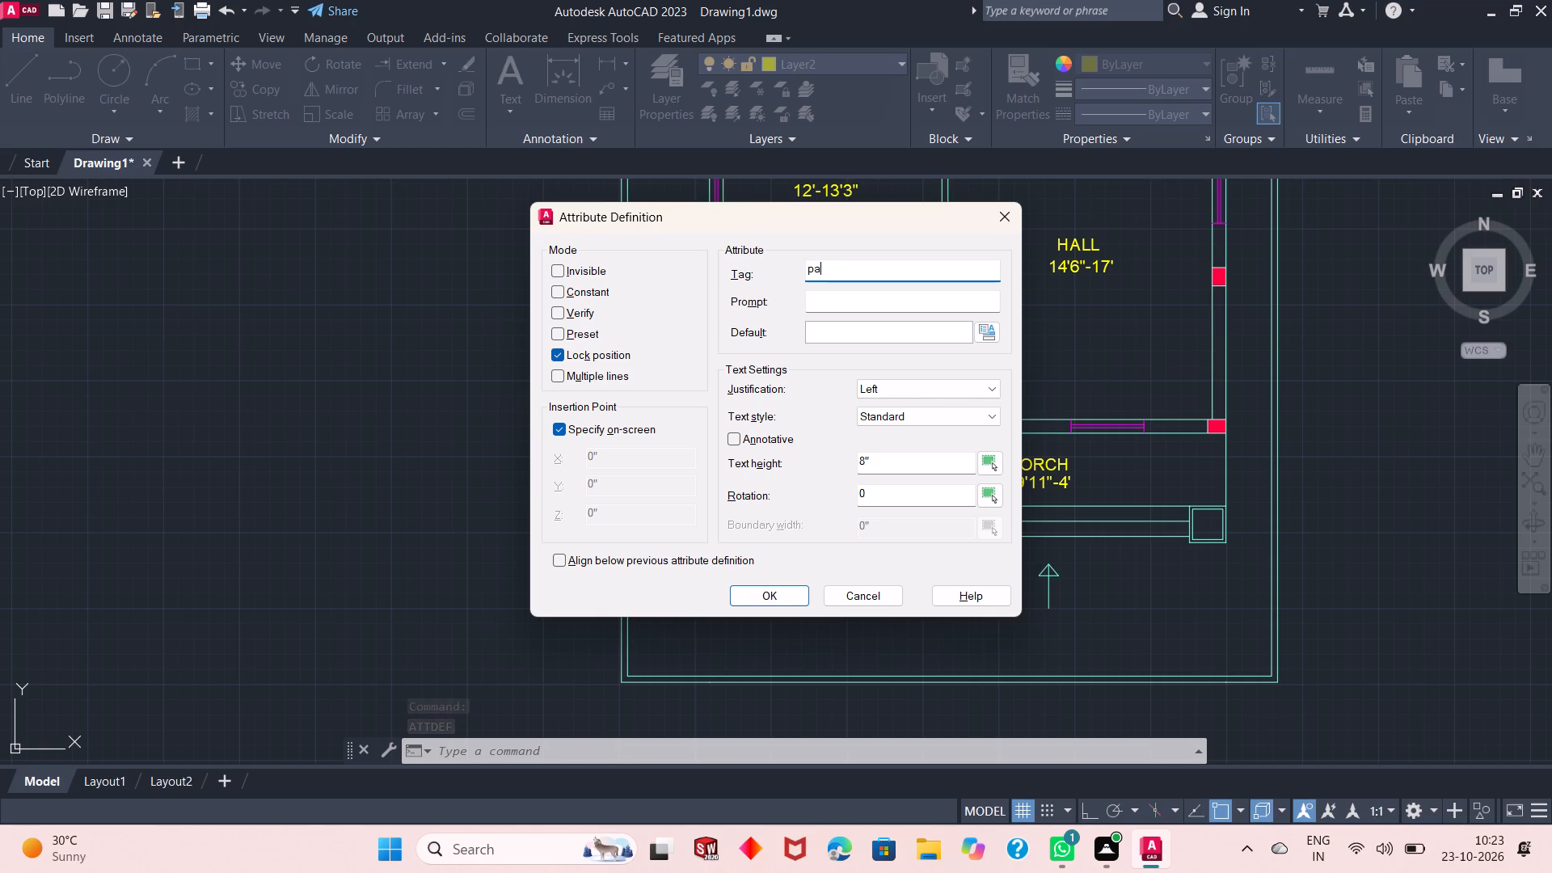
{"action": "type", "text": "ssa"}
{"action": "type", "text": "ge"}
{"action": "key", "text": "Return"}
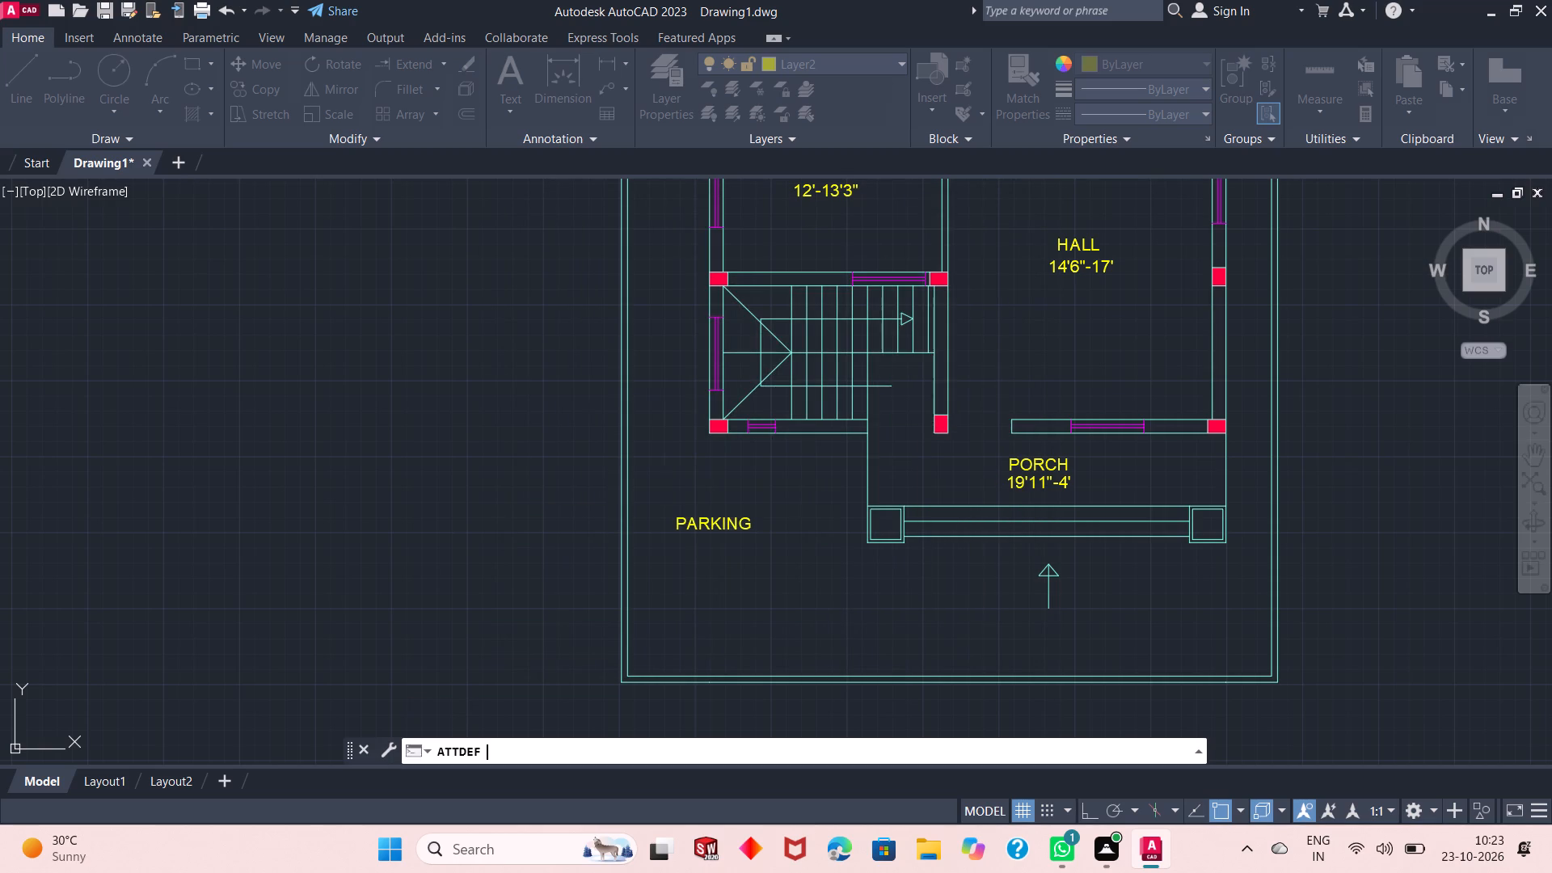
{"action": "scroll", "coordinate": [643, 486], "scroll_direction": "down", "scroll_amount": 2}
{"action": "scroll", "coordinate": [795, 280], "scroll_direction": "up", "scroll_amount": 1}
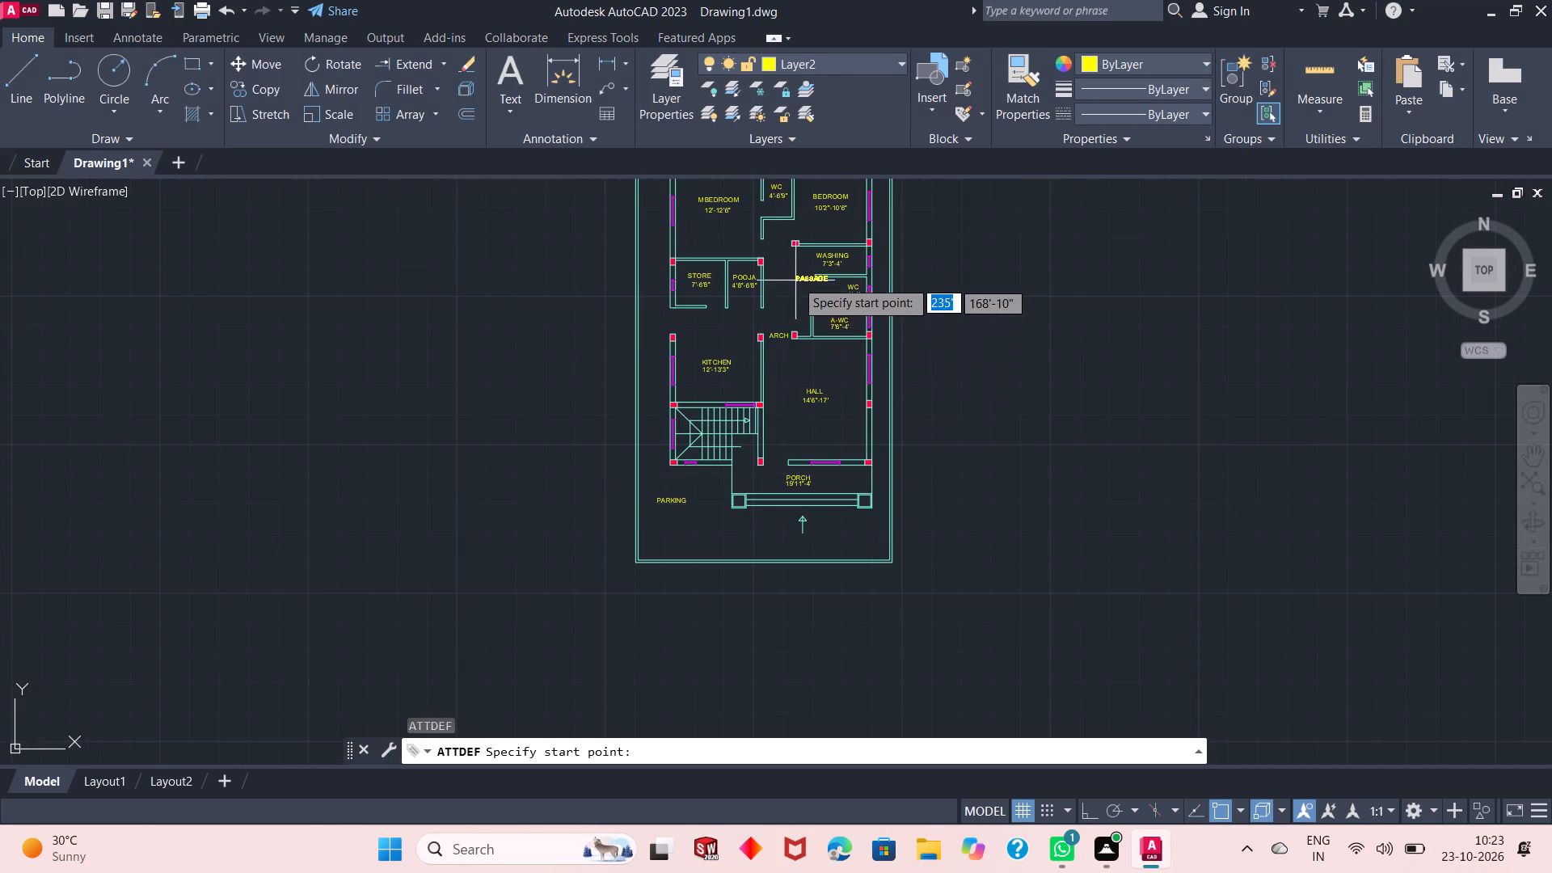
{"action": "scroll", "coordinate": [795, 280], "scroll_direction": "up", "scroll_amount": 3}
{"action": "scroll", "coordinate": [795, 279], "scroll_direction": "down", "scroll_amount": 2}
{"action": "scroll", "coordinate": [753, 246], "scroll_direction": "up", "scroll_amount": 1}
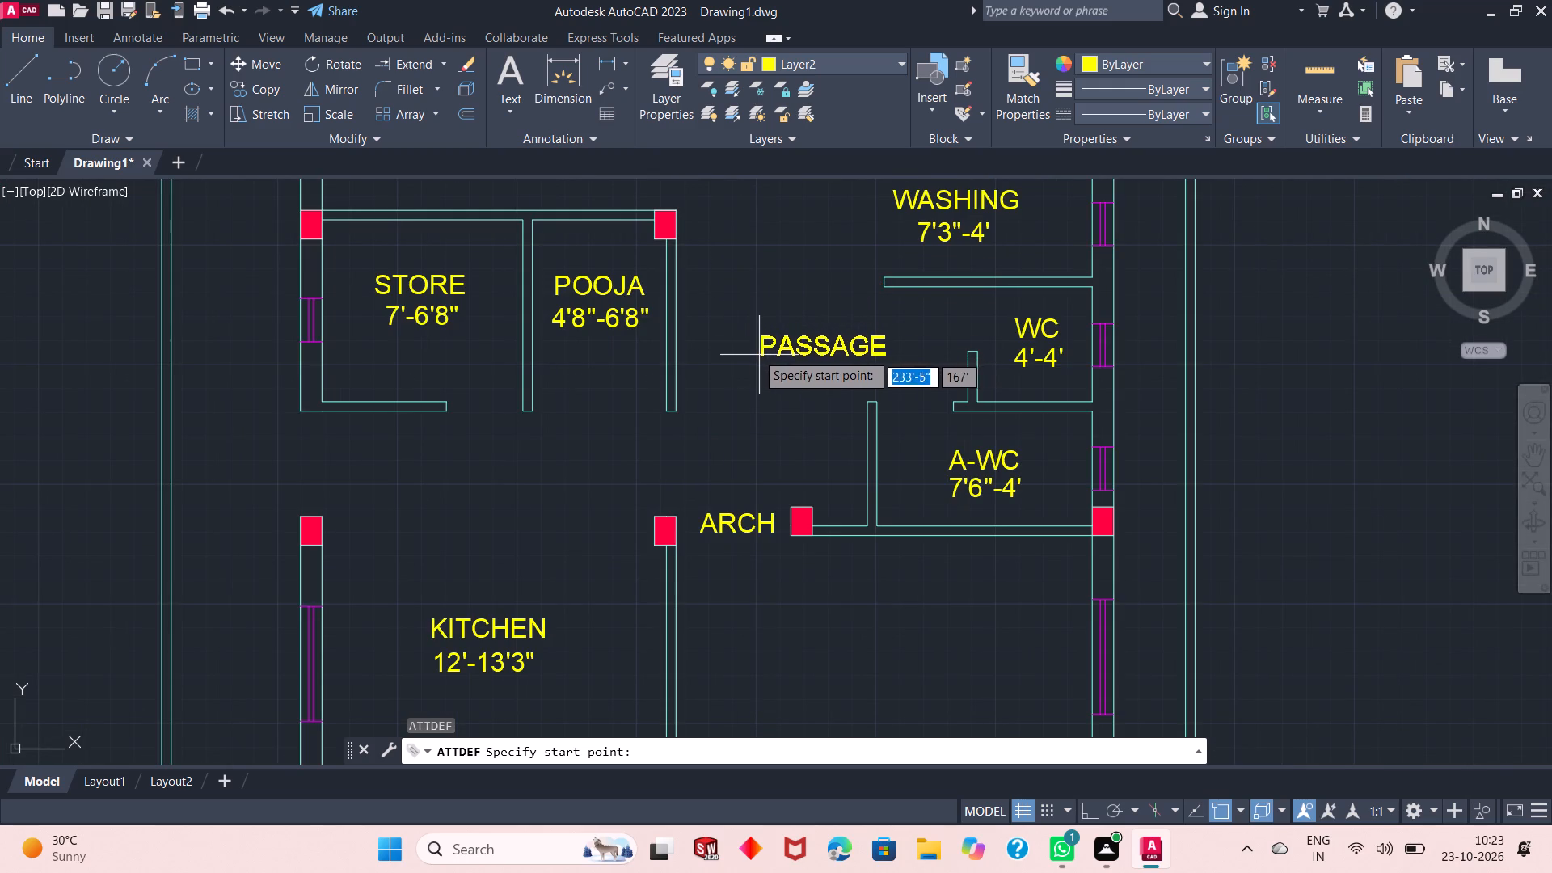
{"action": "left_click", "coordinate": [753, 351]}
Rotate the PASSAGE label about its start point so it reads vertically upwards along the corridor.
{"action": "left_click", "coordinate": [858, 336]}
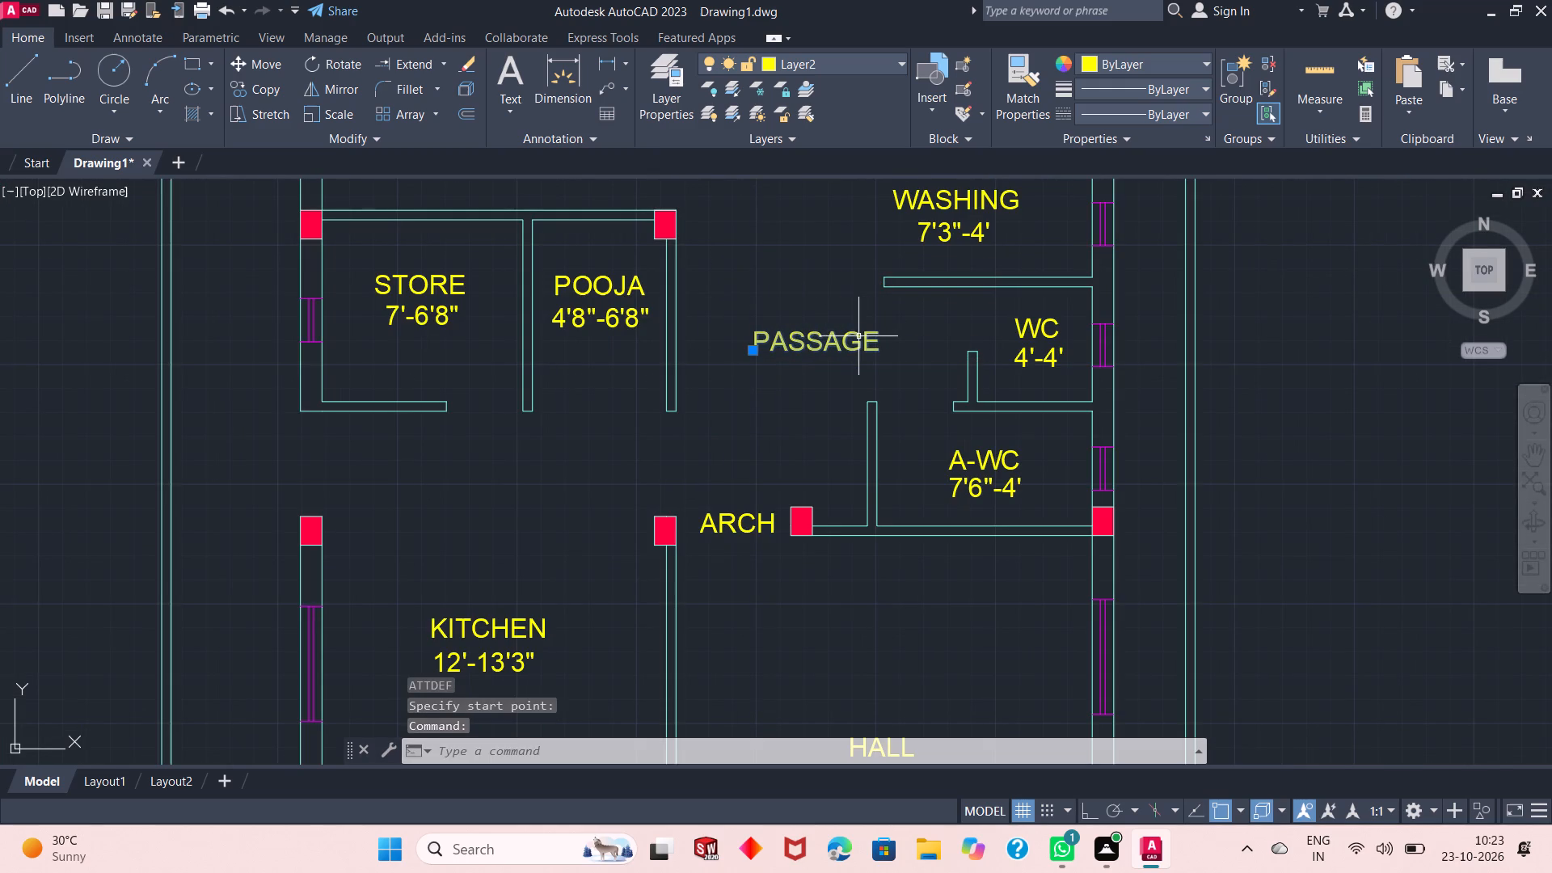
{"action": "left_click", "coordinate": [350, 75]}
{"action": "left_click", "coordinate": [350, 71]}
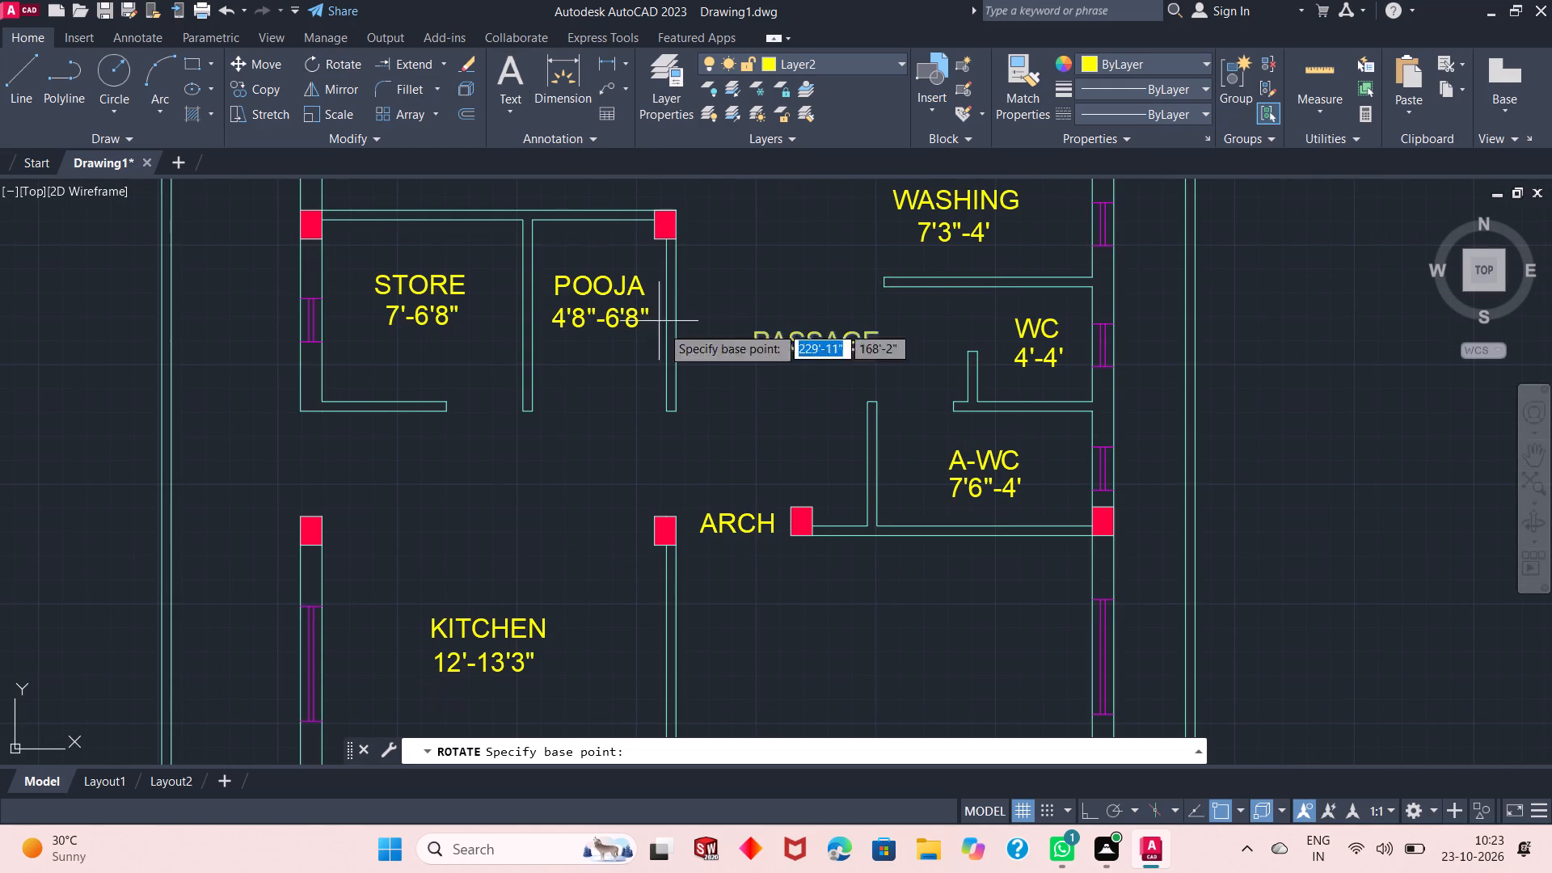
{"action": "left_click", "coordinate": [757, 350]}
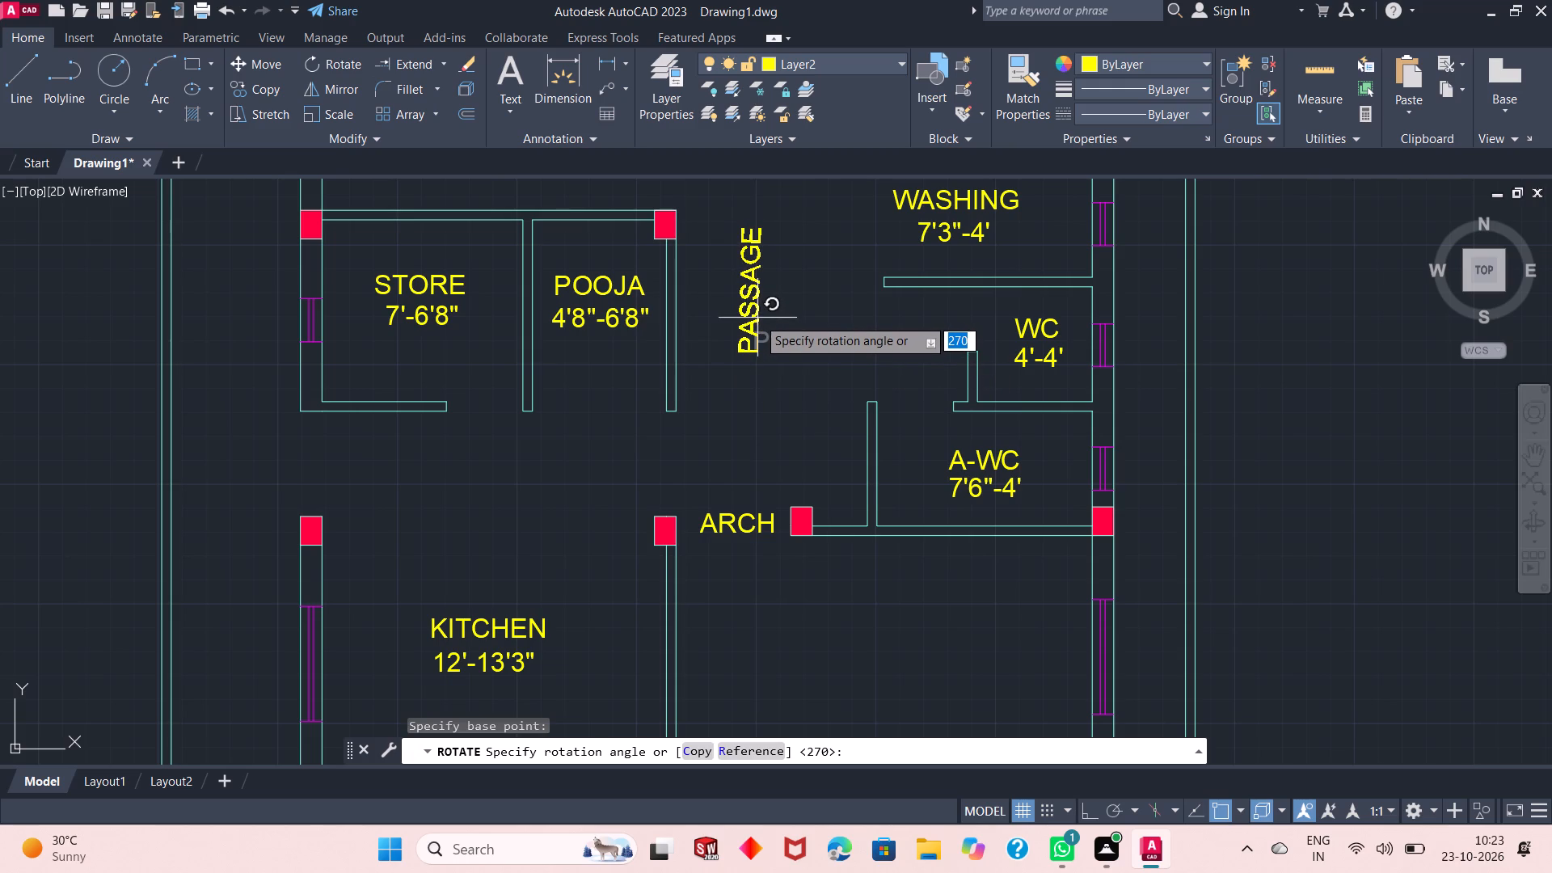
{"action": "left_click", "coordinate": [754, 213]}
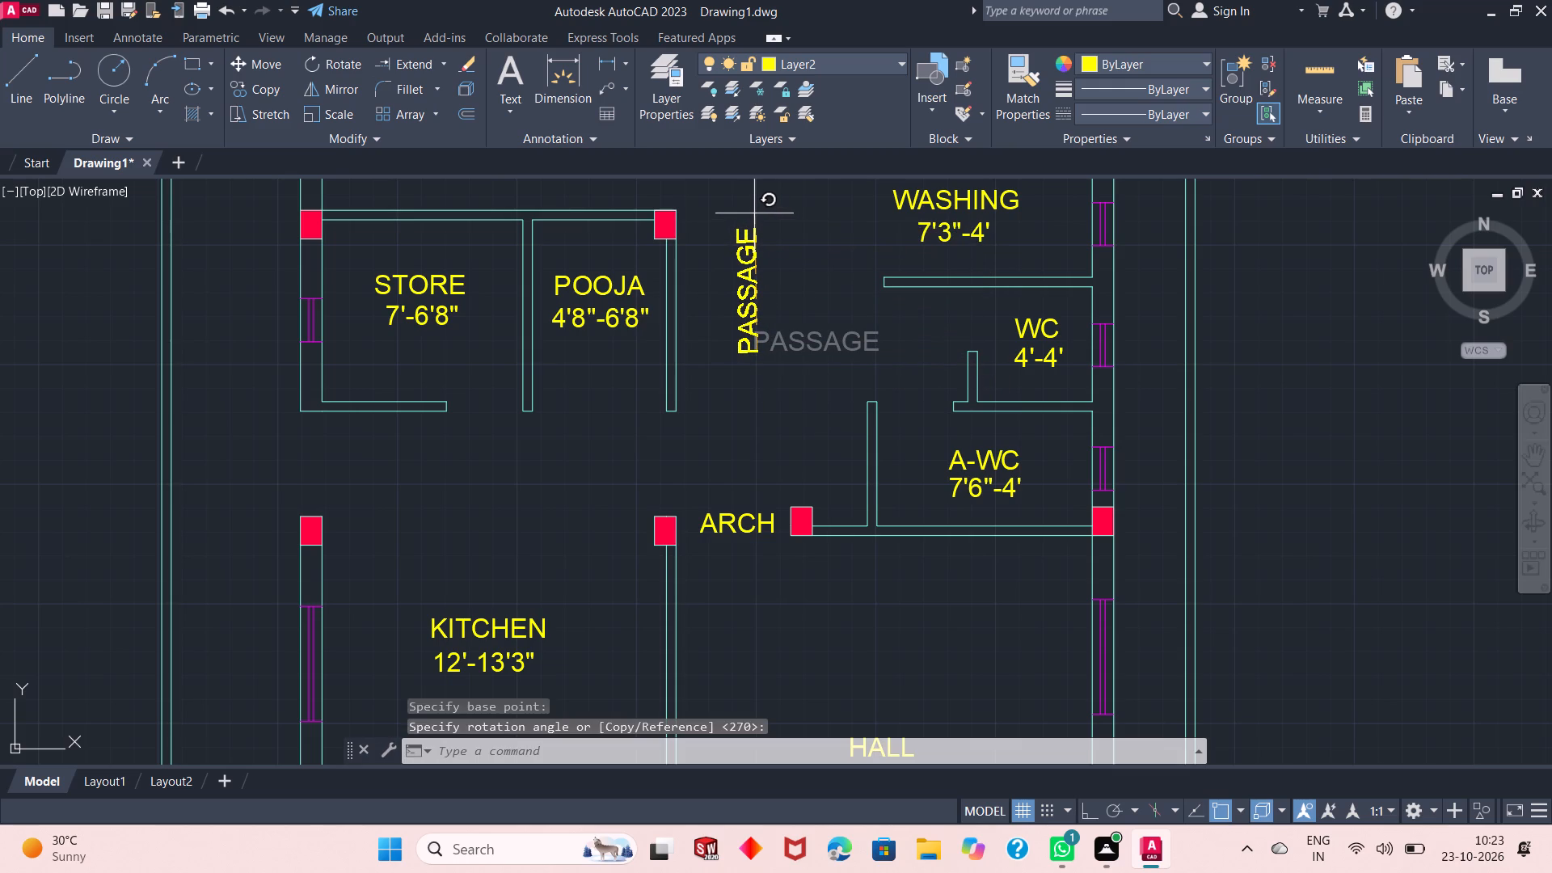
Move the vertical PASSAGE label about 1' east within the corridor.
{"action": "left_click", "coordinate": [769, 217]}
{"action": "left_click", "coordinate": [746, 387]}
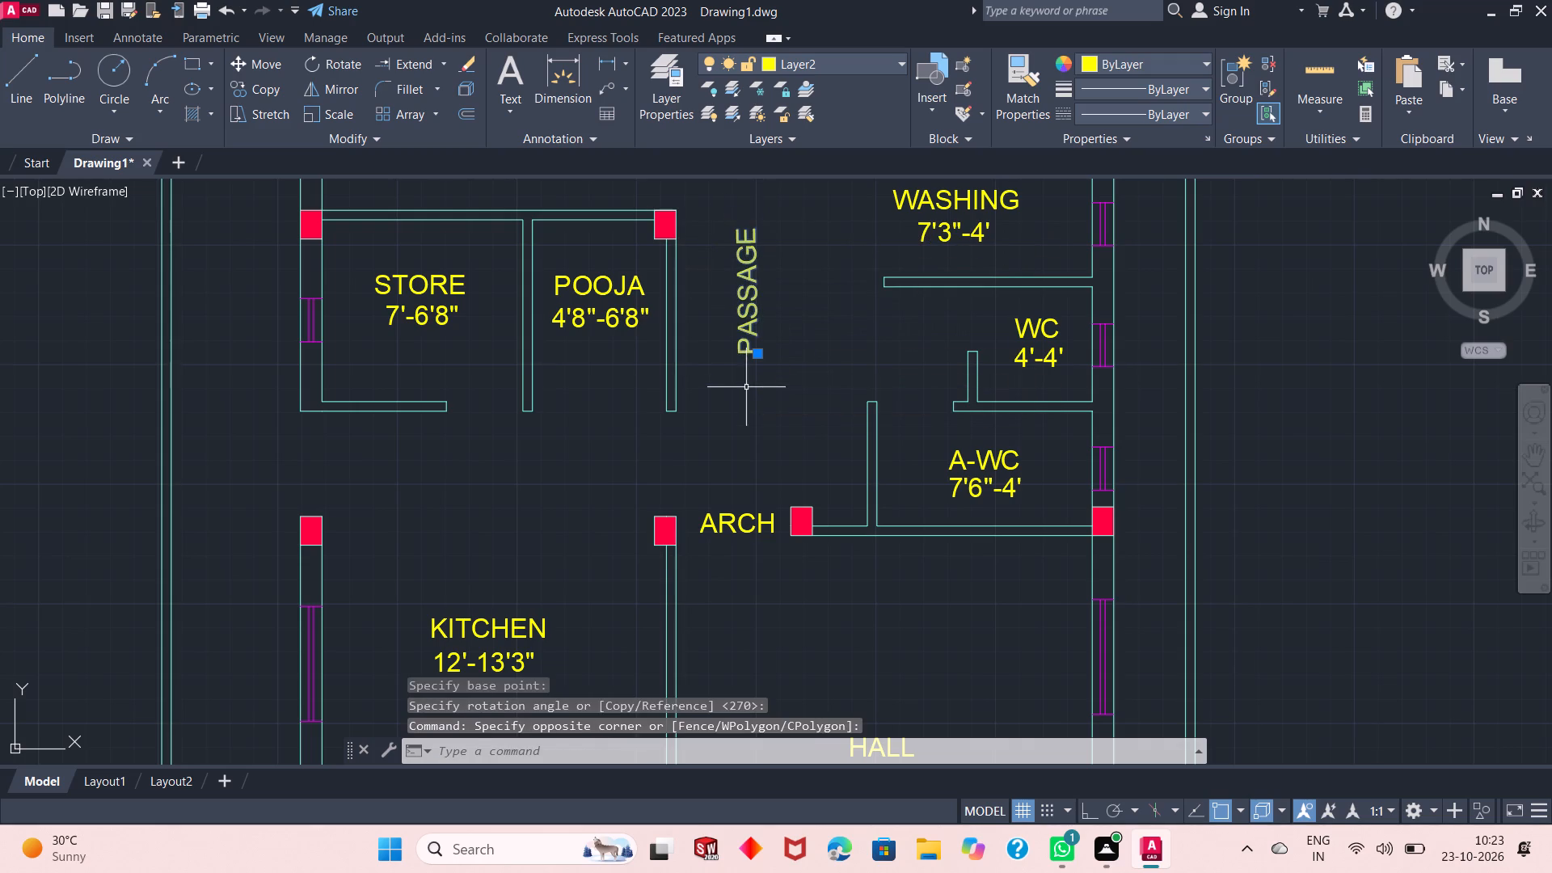
{"action": "left_click", "coordinate": [247, 66]}
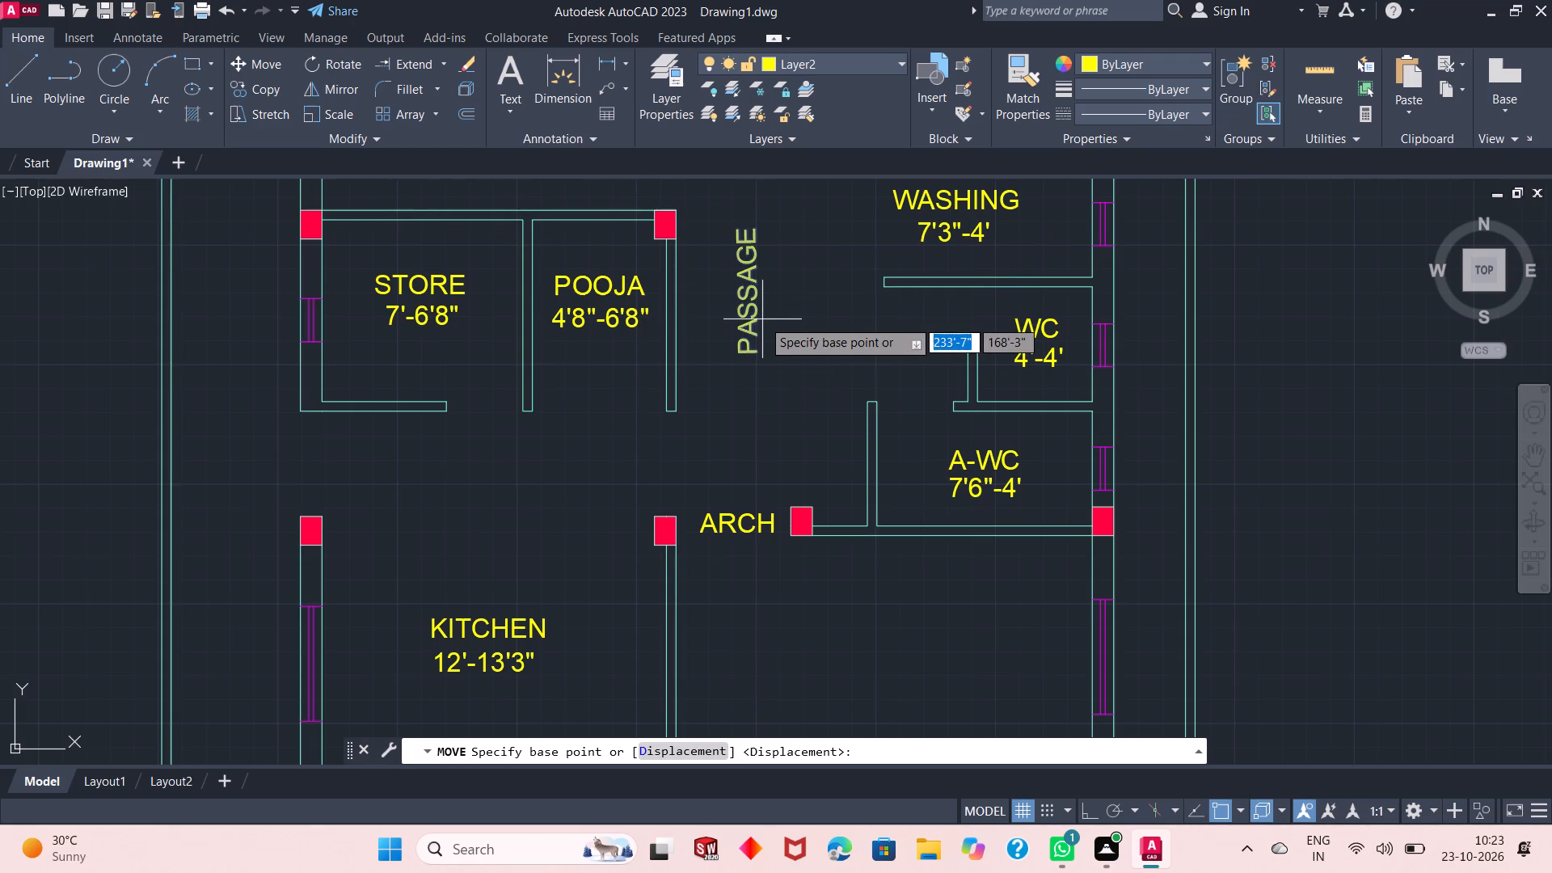
{"action": "left_click_drag", "start_coordinate": [761, 351], "coordinate": [753, 331]}
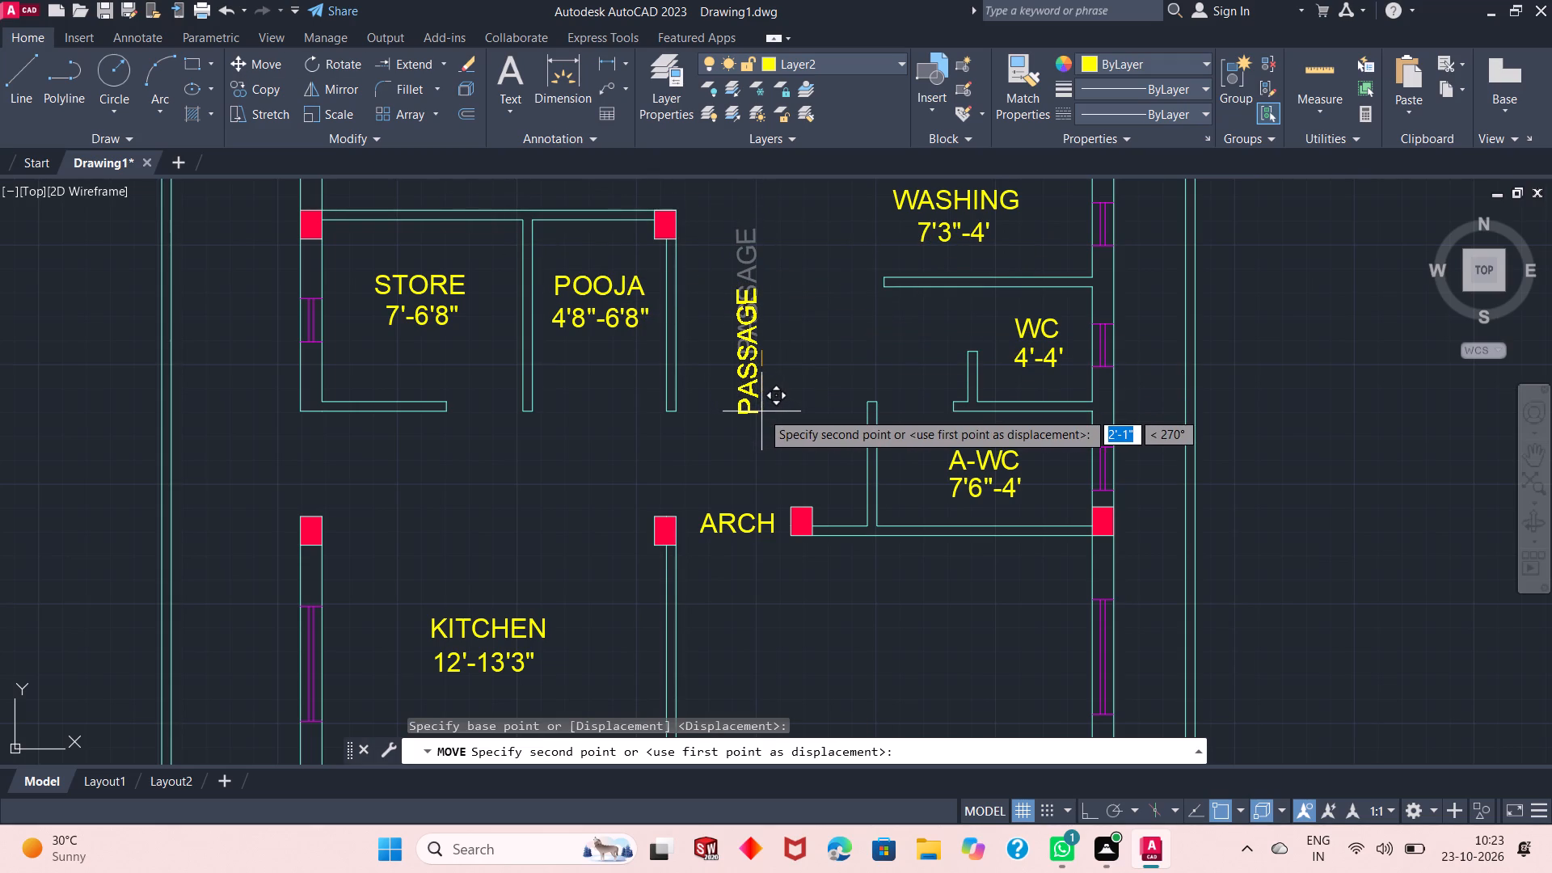
{"action": "left_click", "coordinate": [787, 352]}
Make Layer1 current and turn on Ortho mode while starting a line at the plot boundary's southwest corner.
{"action": "scroll", "coordinate": [816, 420], "scroll_direction": "down", "scroll_amount": 2}
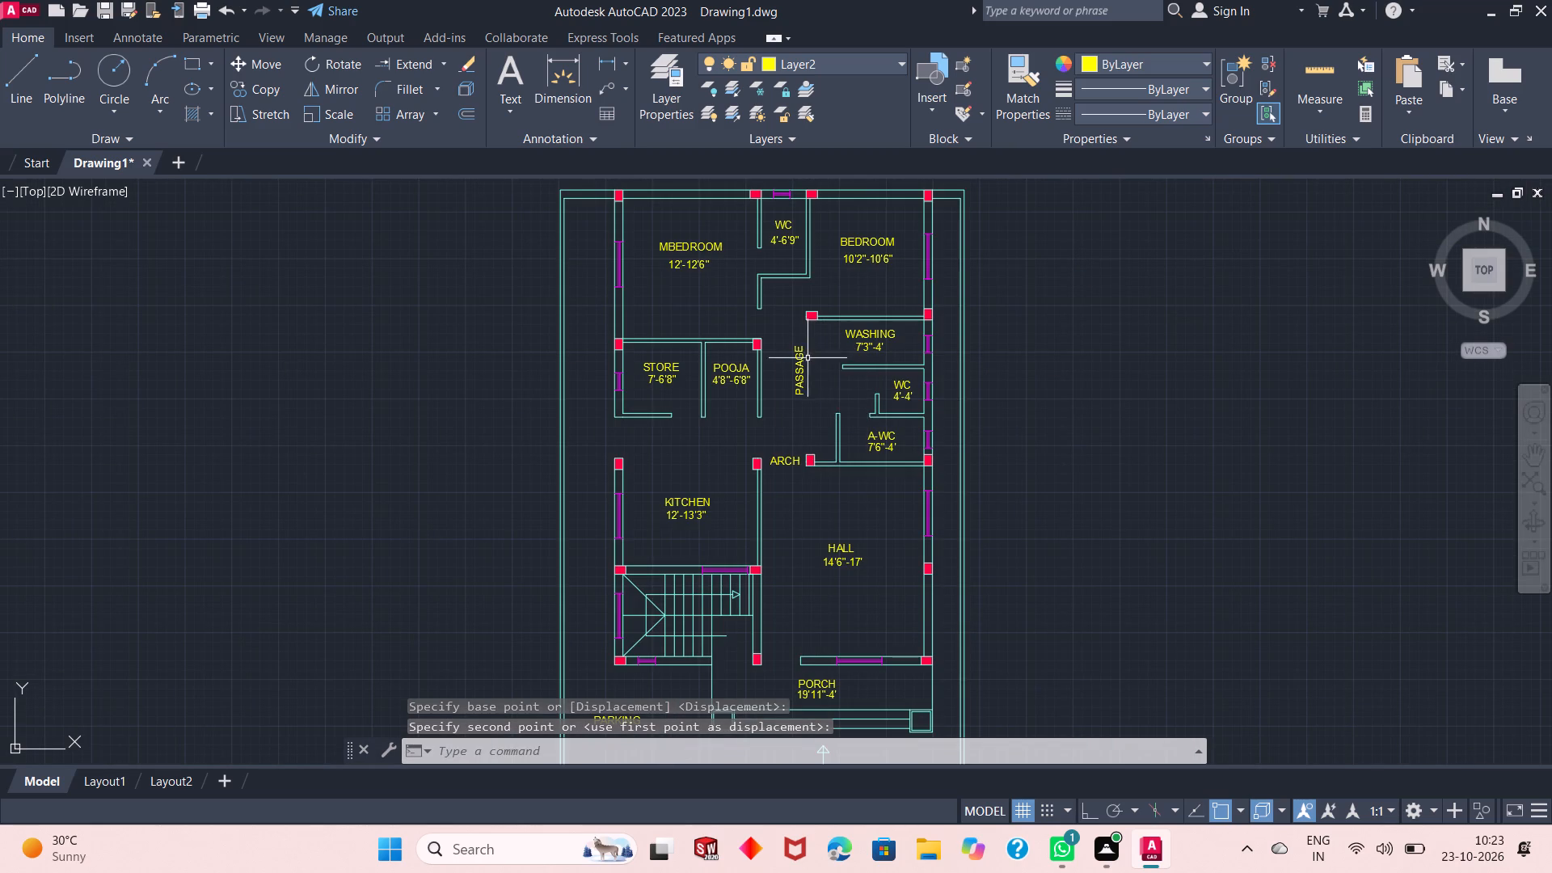
{"action": "scroll", "coordinate": [791, 339], "scroll_direction": "down", "scroll_amount": 1}
{"action": "left_click", "coordinate": [872, 61]}
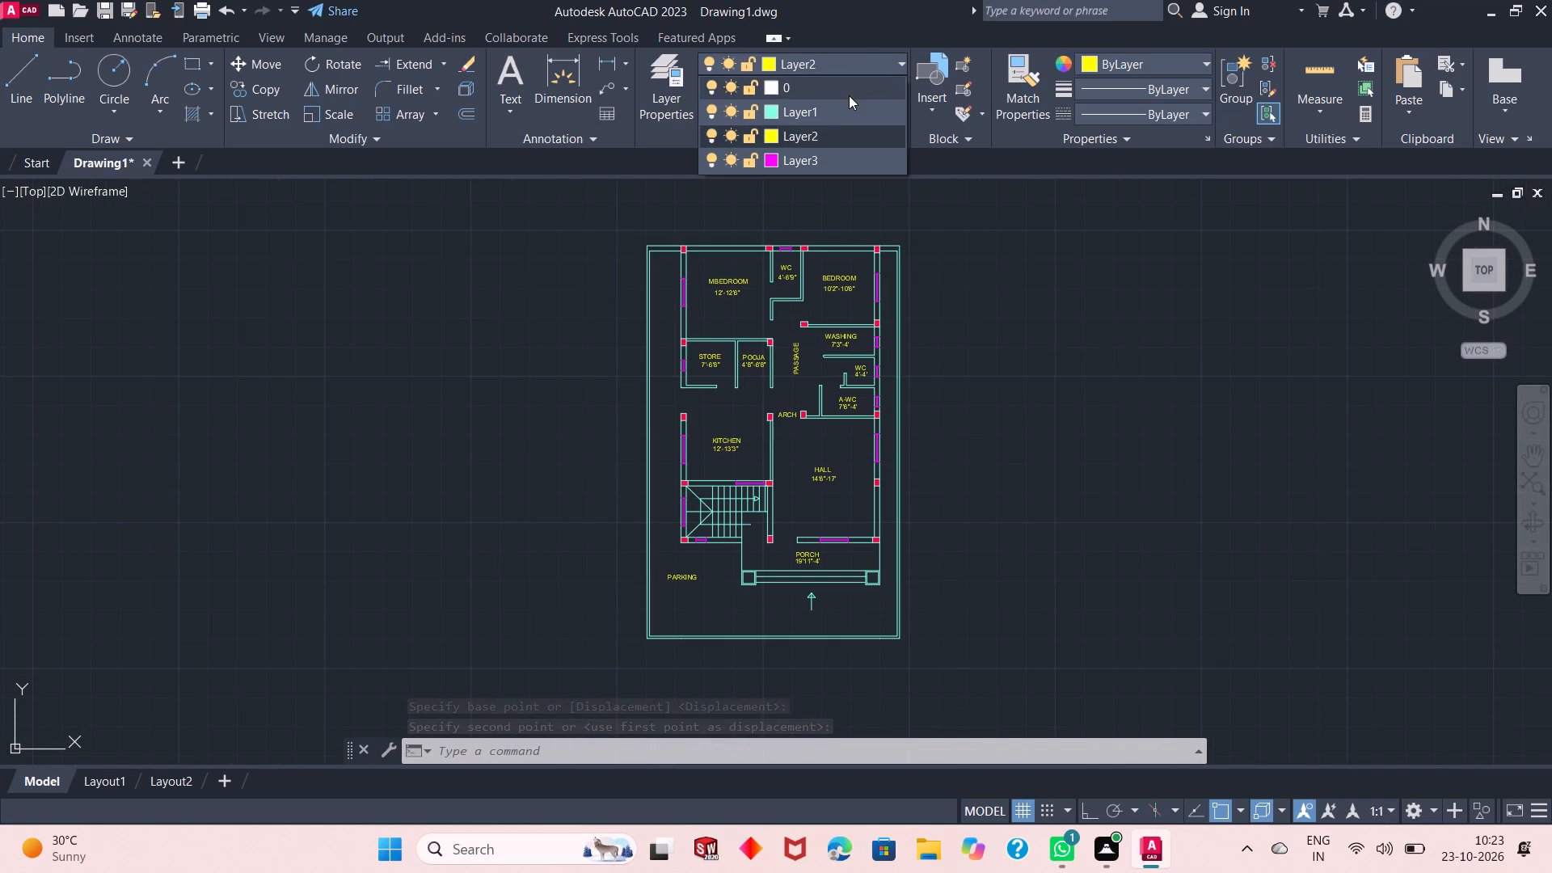
{"action": "left_click", "coordinate": [845, 116]}
{"action": "left_click", "coordinate": [19, 78]}
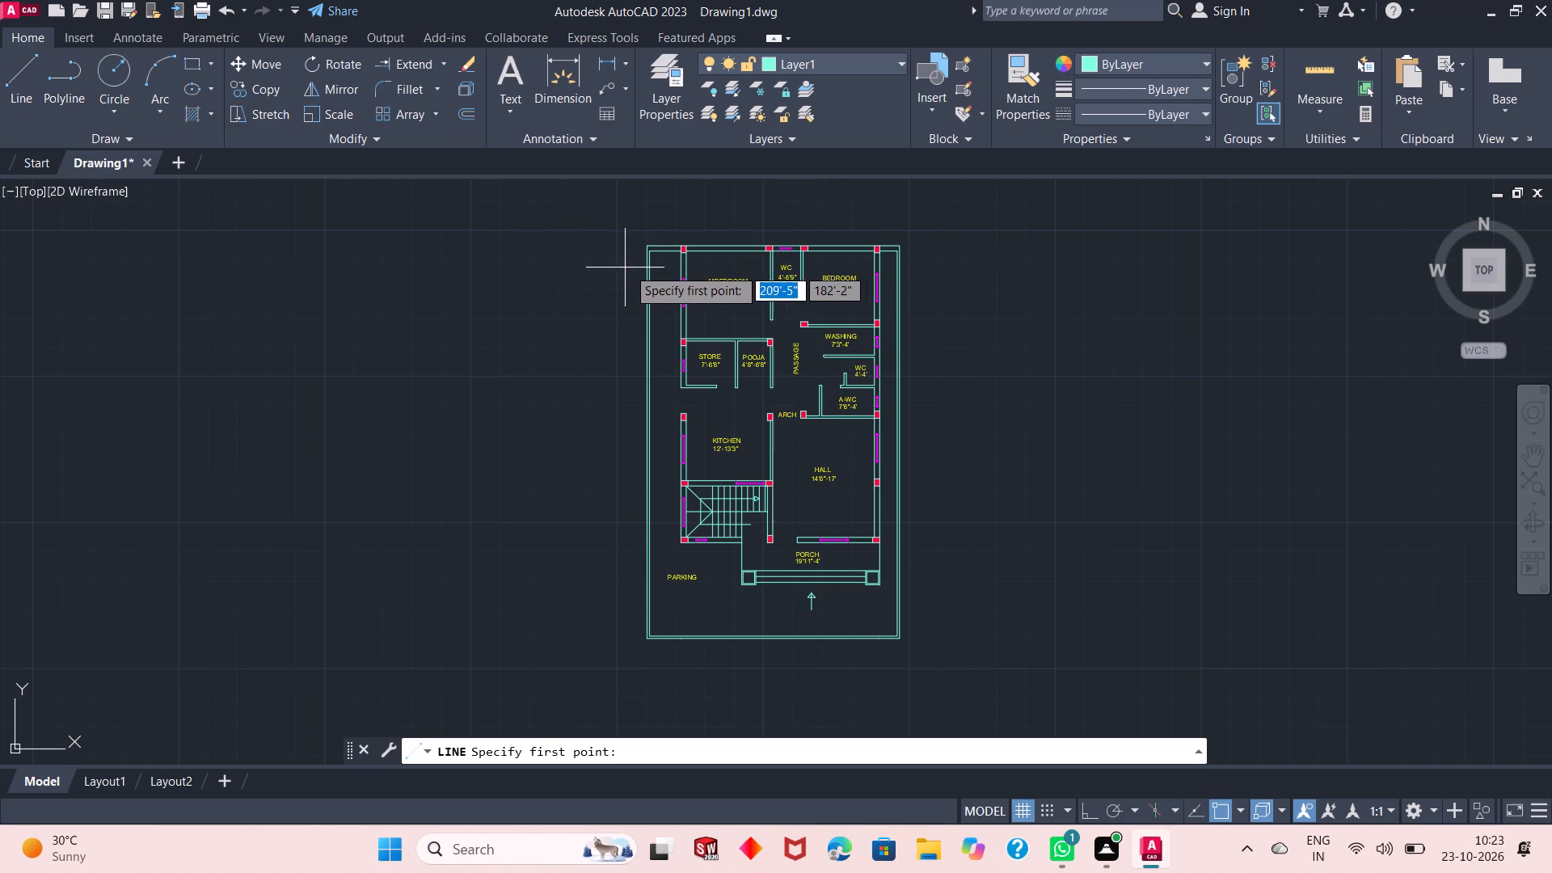
{"action": "scroll", "coordinate": [634, 268], "scroll_direction": "down", "scroll_amount": 1}
{"action": "scroll", "coordinate": [702, 579], "scroll_direction": "up", "scroll_amount": 2}
{"action": "scroll", "coordinate": [556, 377], "scroll_direction": "up", "scroll_amount": 2}
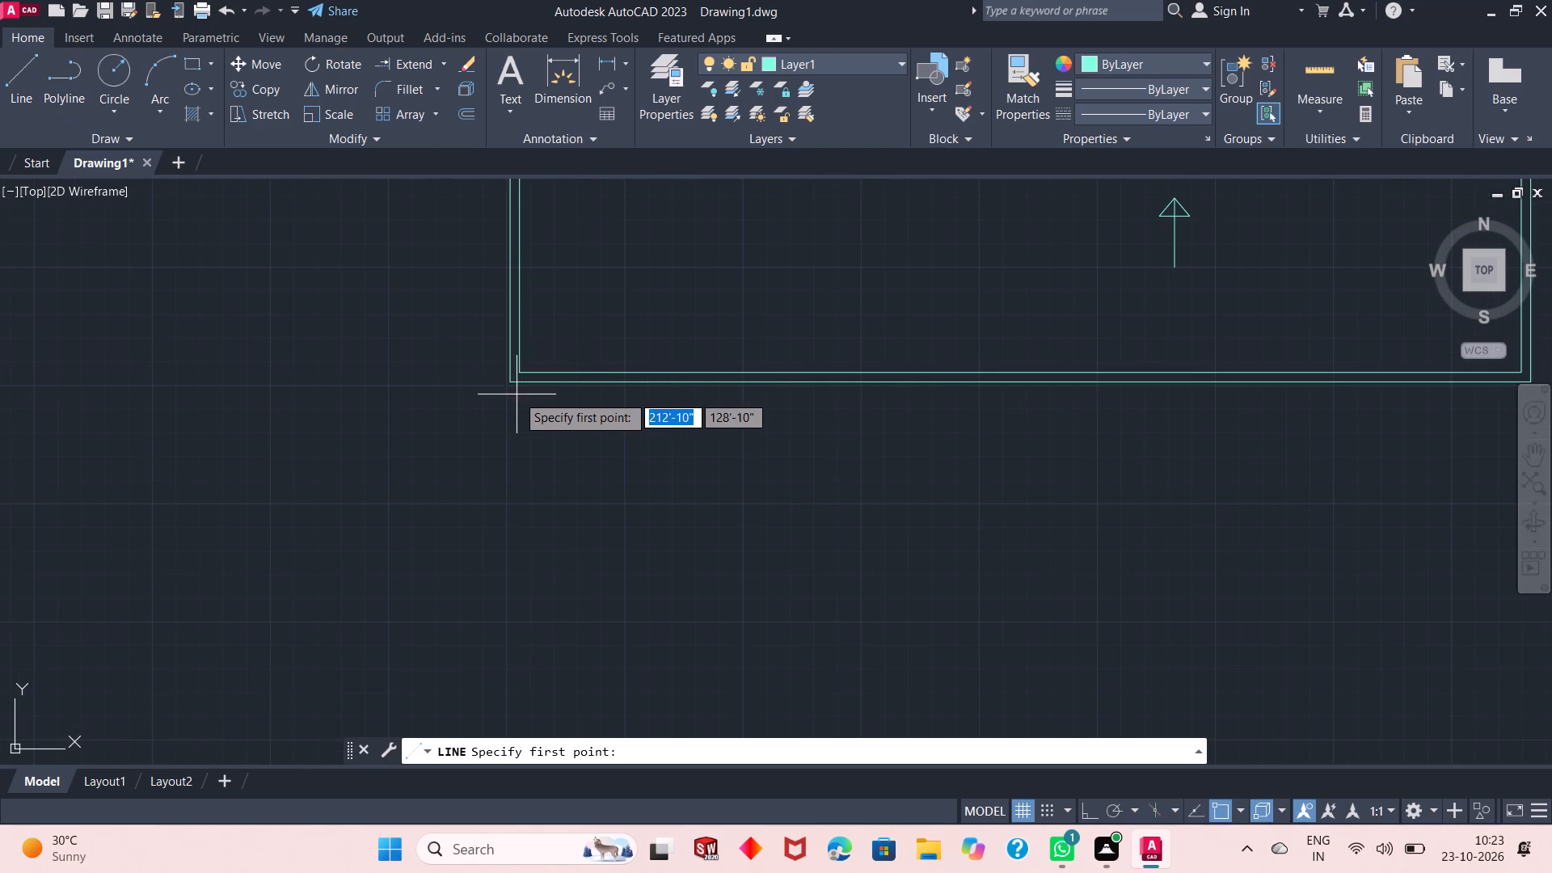
{"action": "left_click", "coordinate": [511, 383]}
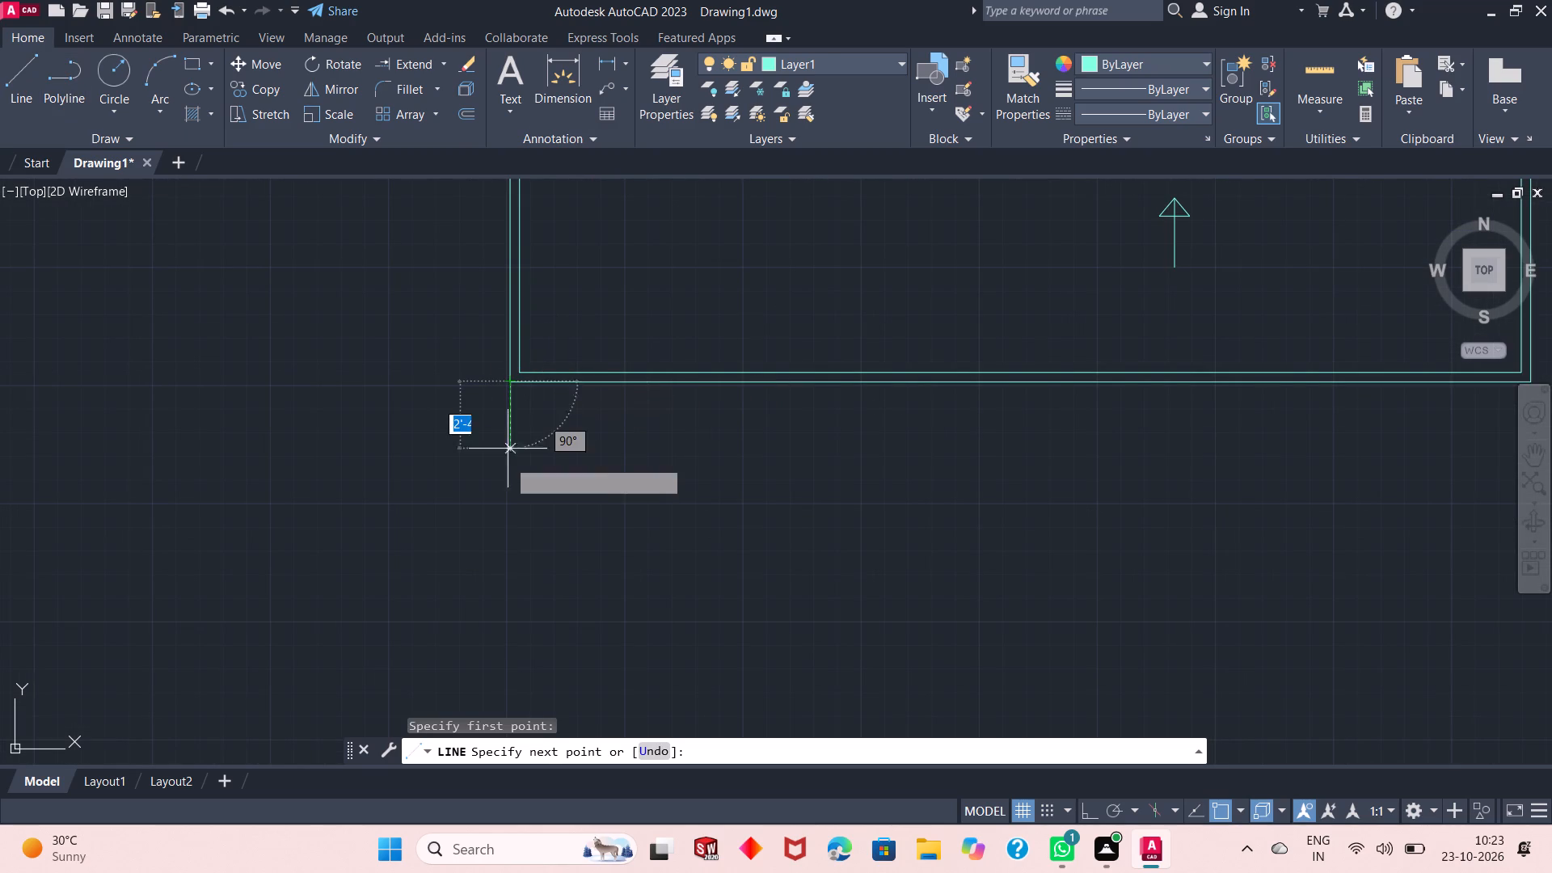
{"action": "left_click", "coordinate": [1087, 812]}
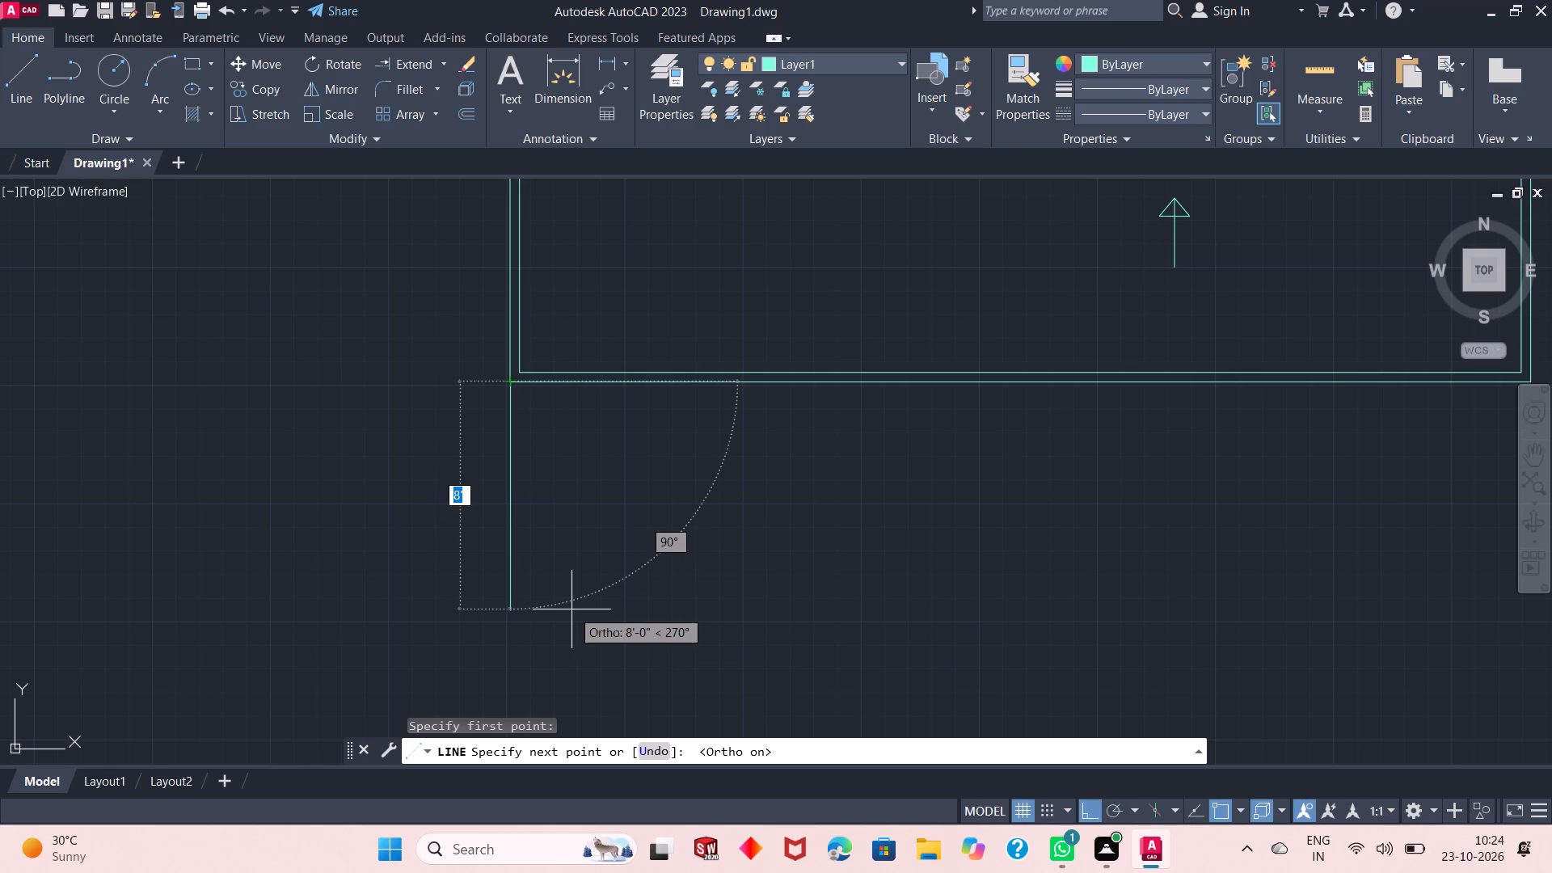
{"action": "scroll", "coordinate": [587, 606], "scroll_direction": "down", "scroll_amount": 1}
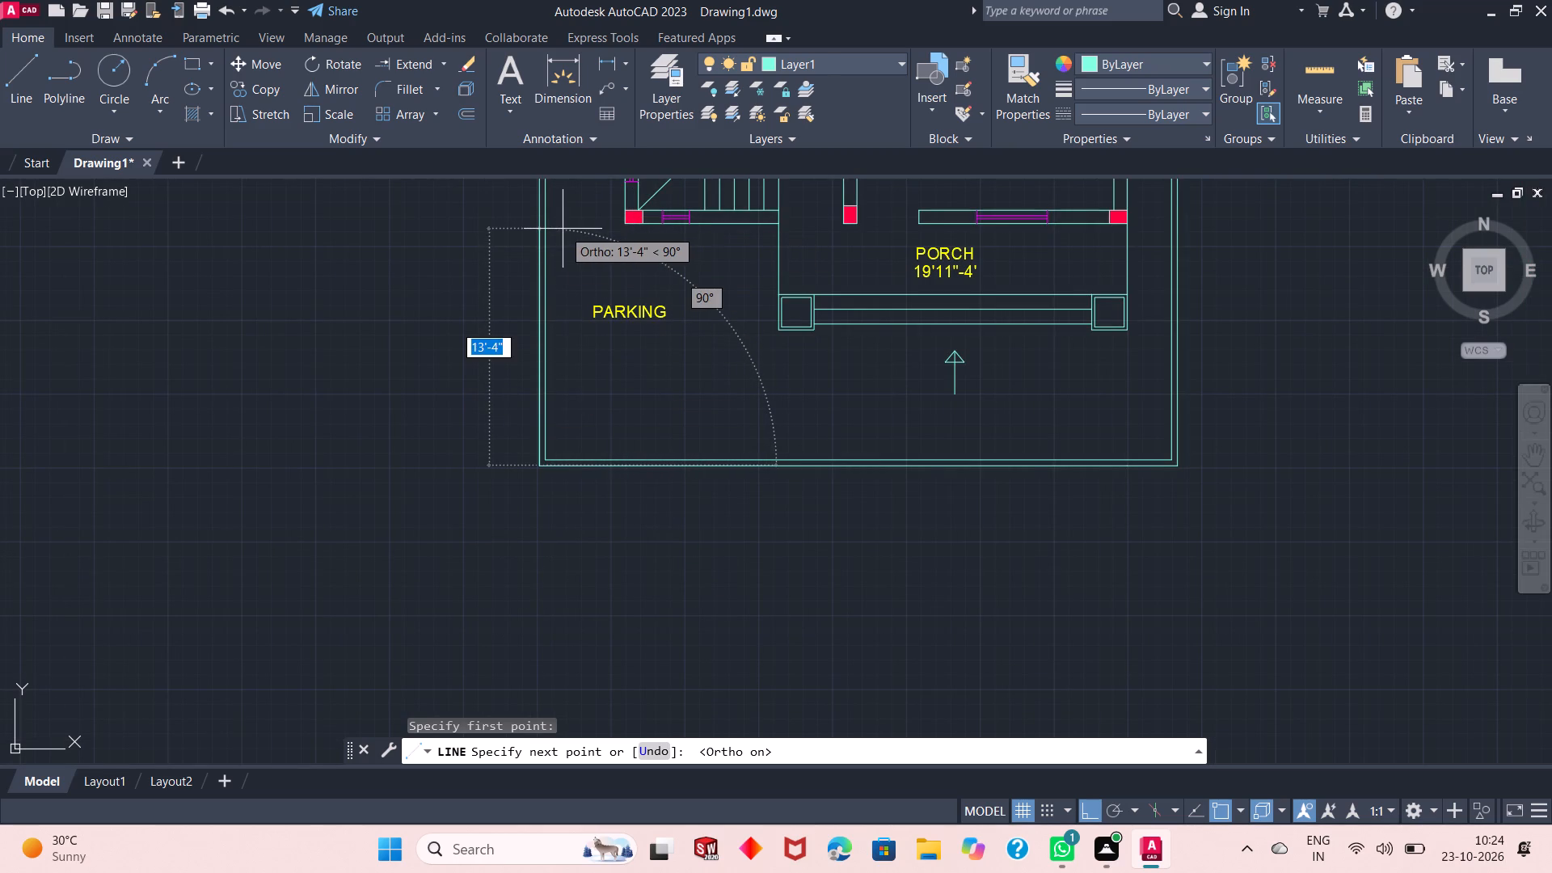
{"action": "key", "text": "Escape"}
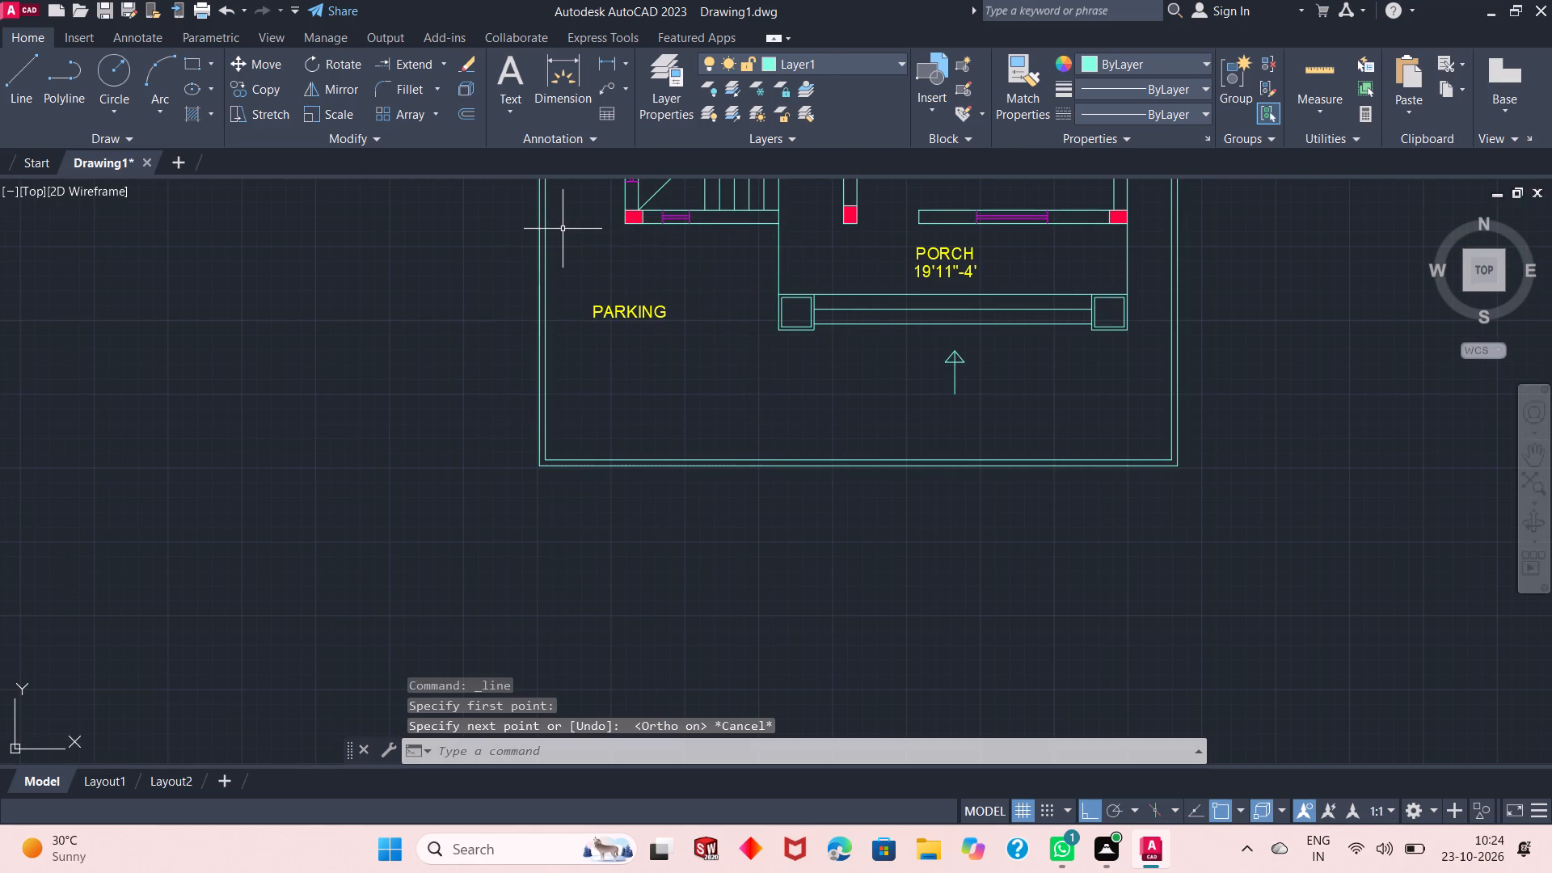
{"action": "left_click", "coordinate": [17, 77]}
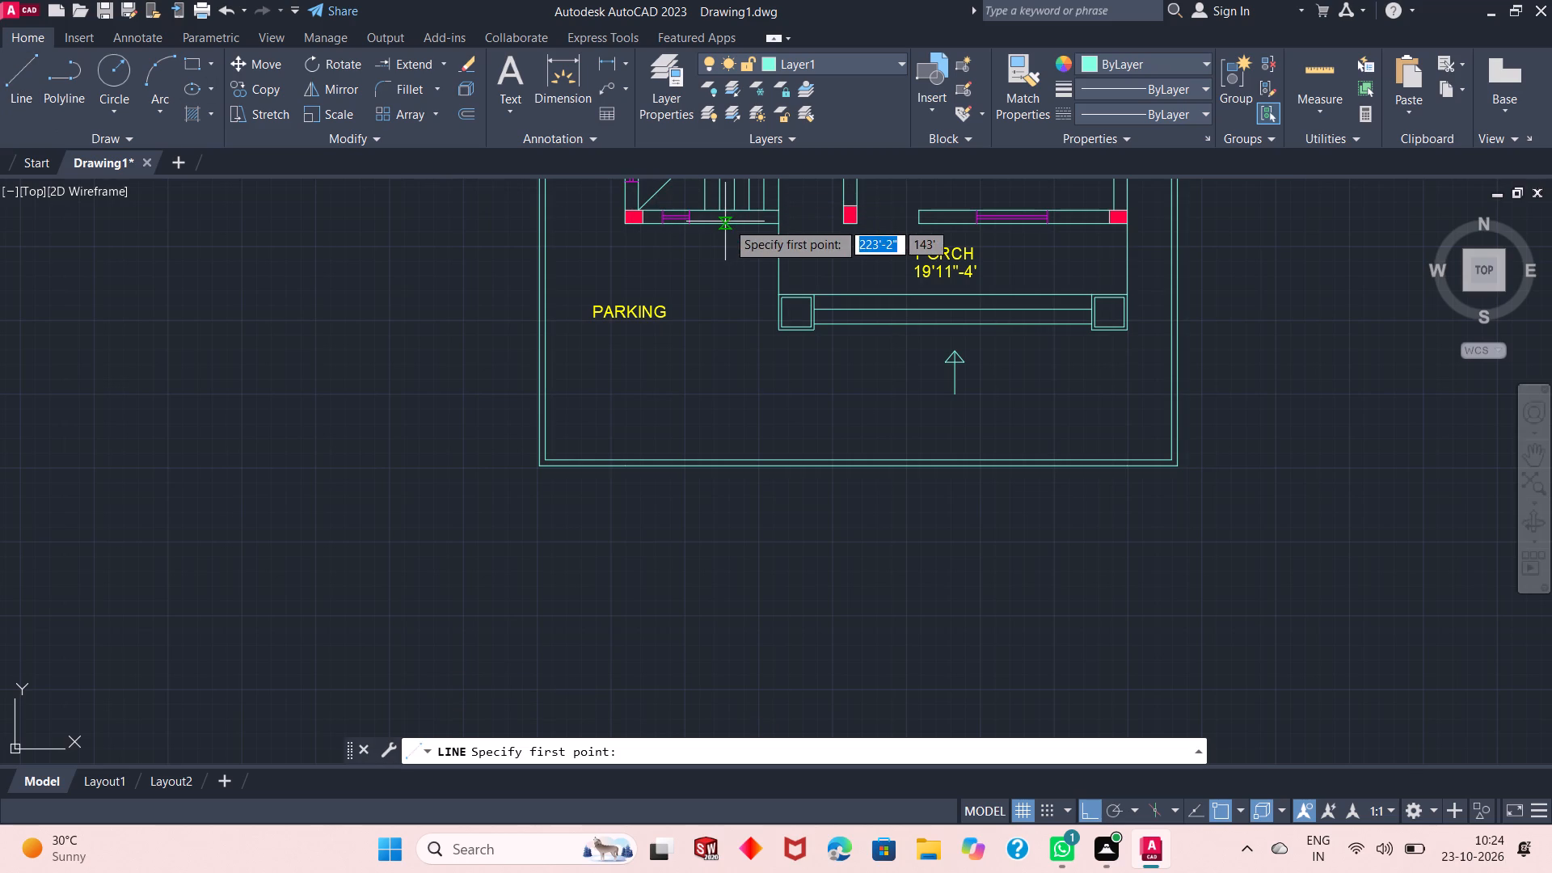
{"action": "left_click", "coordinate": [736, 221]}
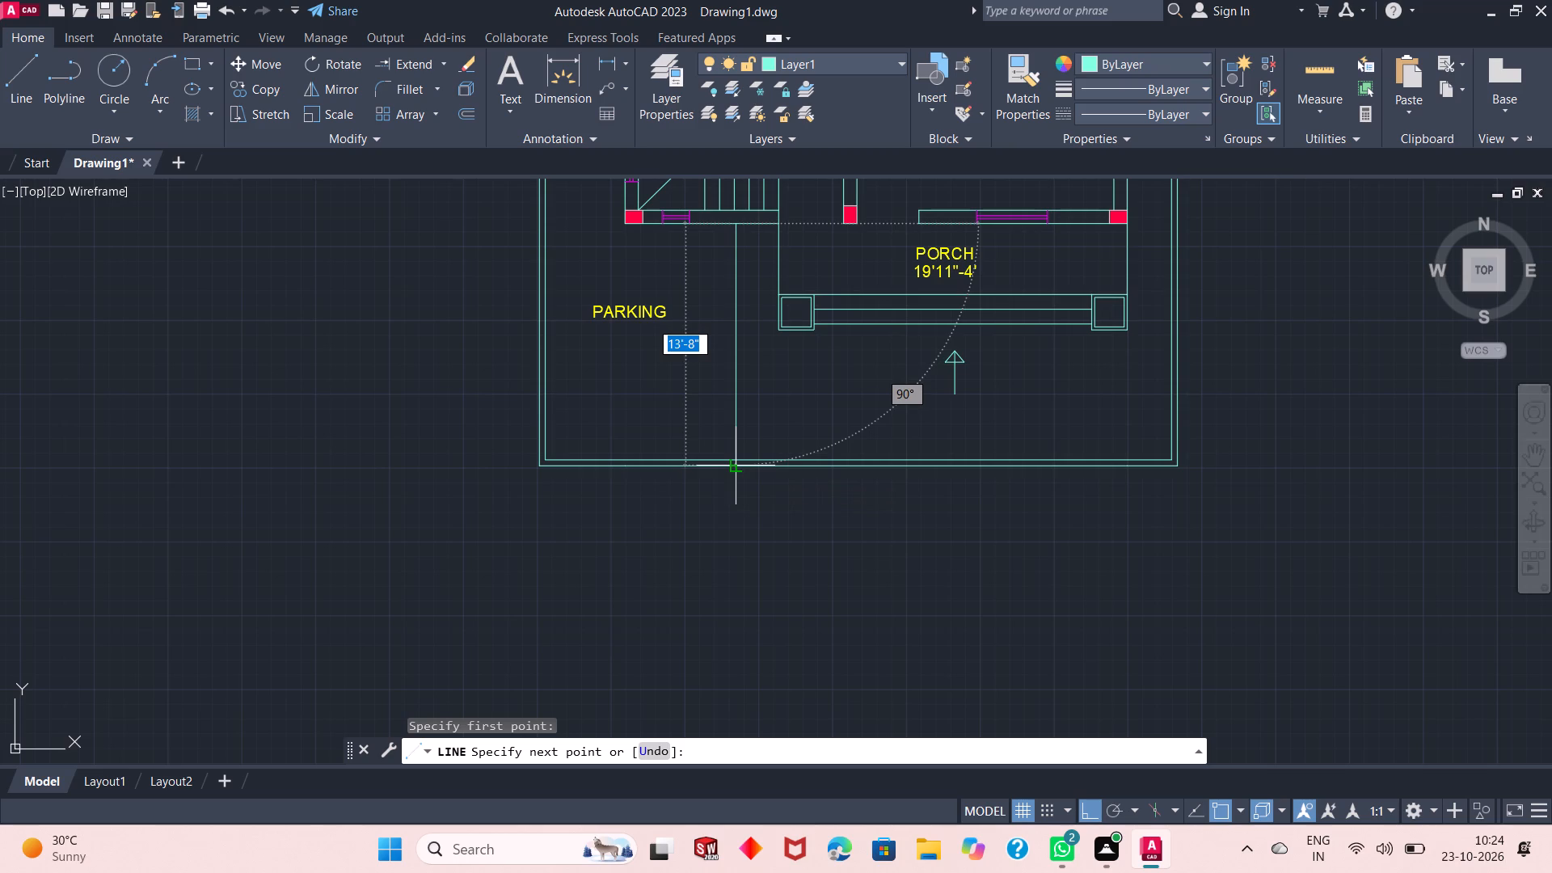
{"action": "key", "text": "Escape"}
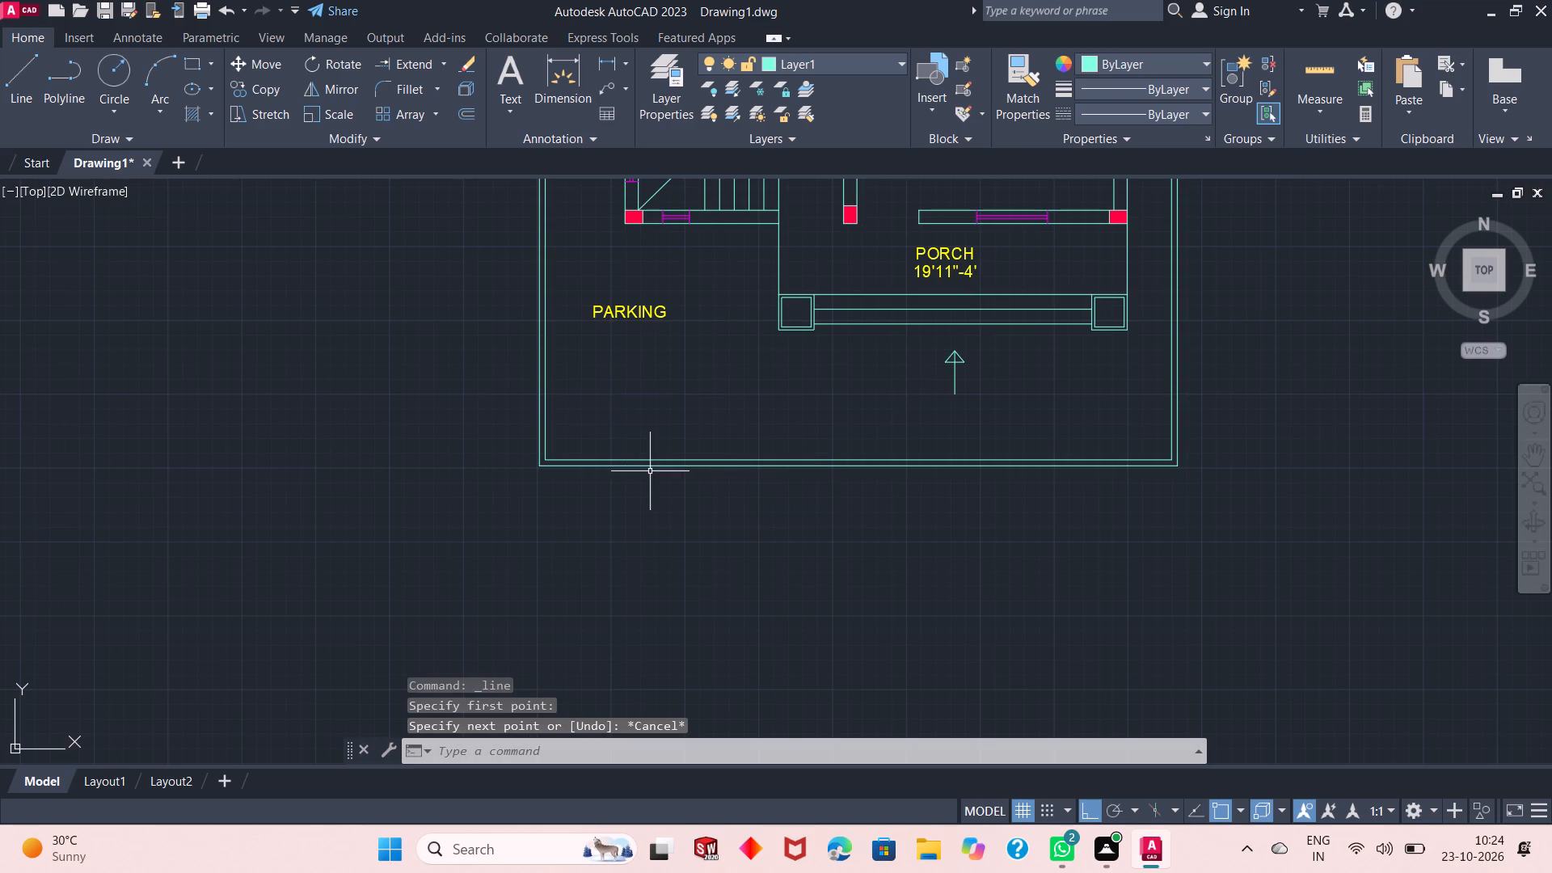
Draw a gate outline 2' deep and 11' long against the plot boundary's south side, starting at its southwest corner.
{"action": "scroll", "coordinate": [650, 471], "scroll_direction": "down", "scroll_amount": 1}
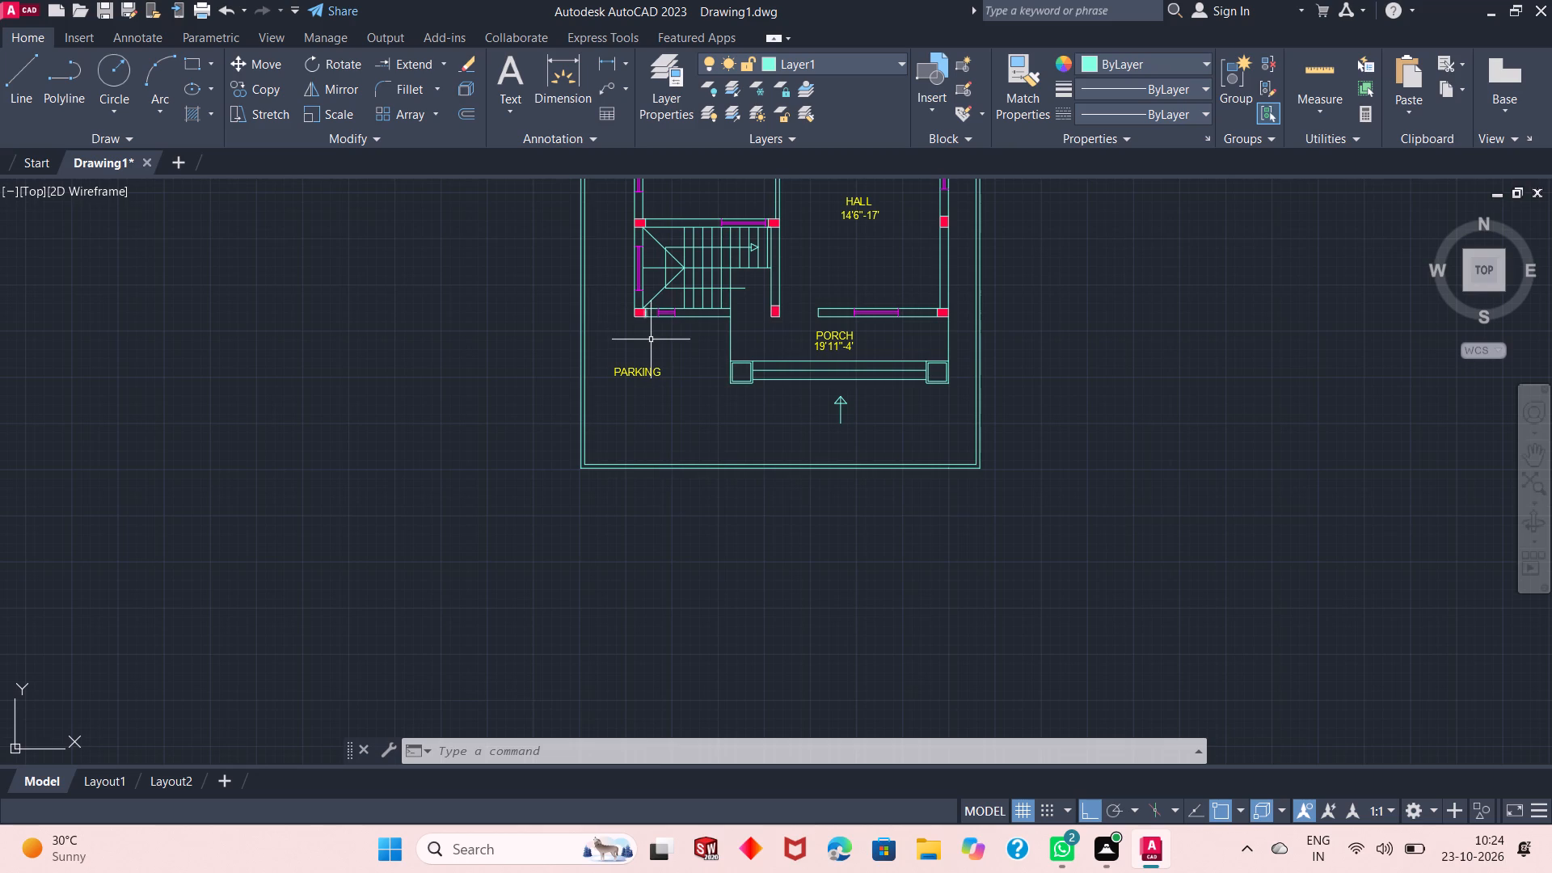
{"action": "scroll", "coordinate": [756, 324], "scroll_direction": "up", "scroll_amount": 2}
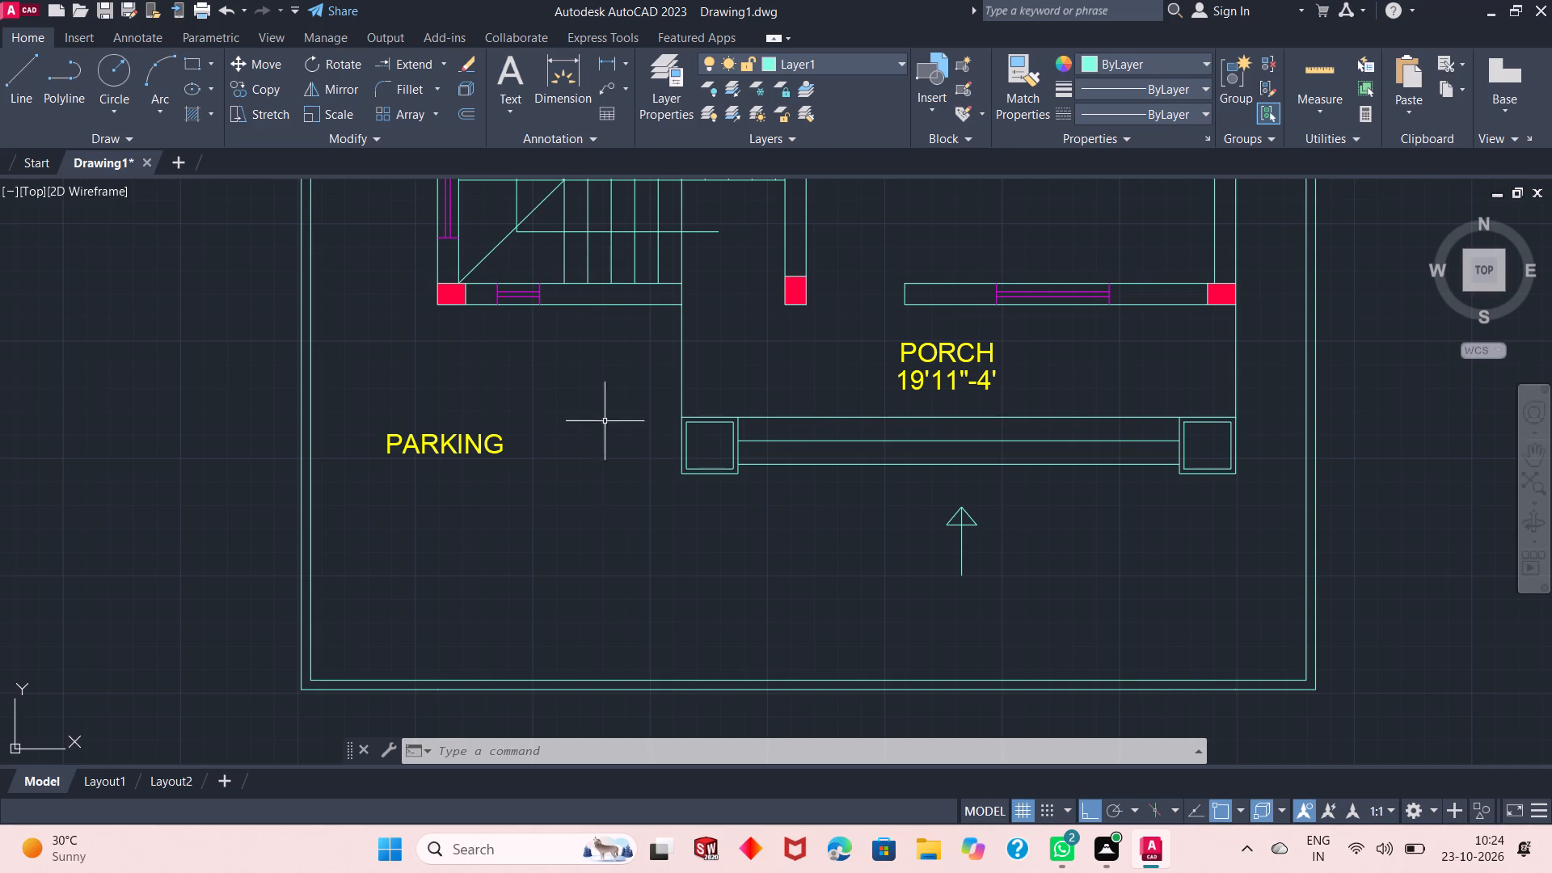
{"action": "scroll", "coordinate": [605, 421], "scroll_direction": "down", "scroll_amount": 1}
{"action": "left_click", "coordinate": [23, 86]}
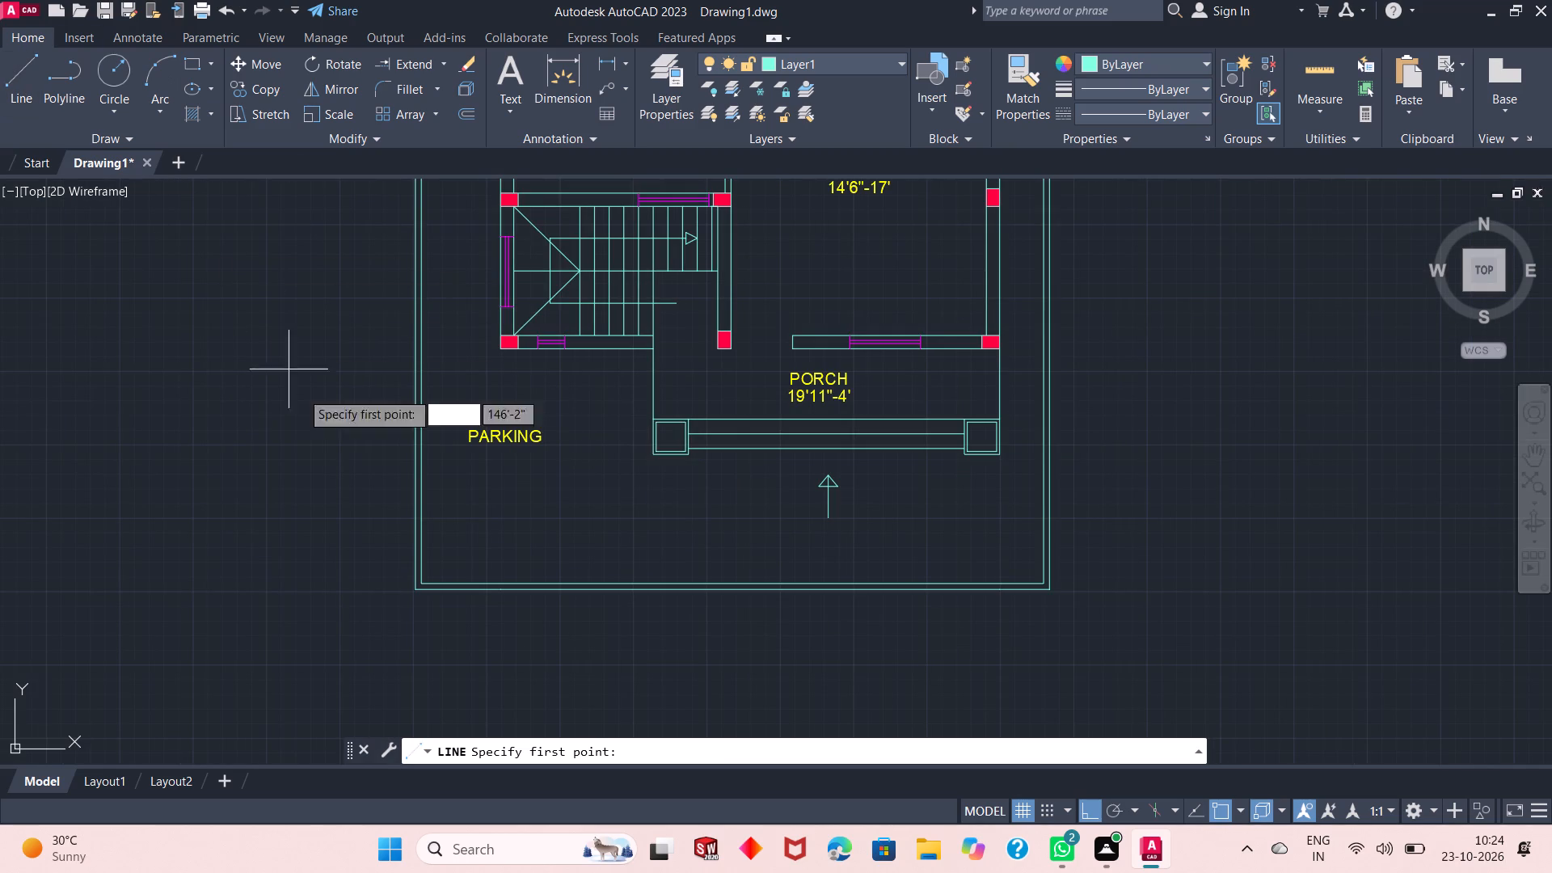
{"action": "left_click", "coordinate": [414, 593]}
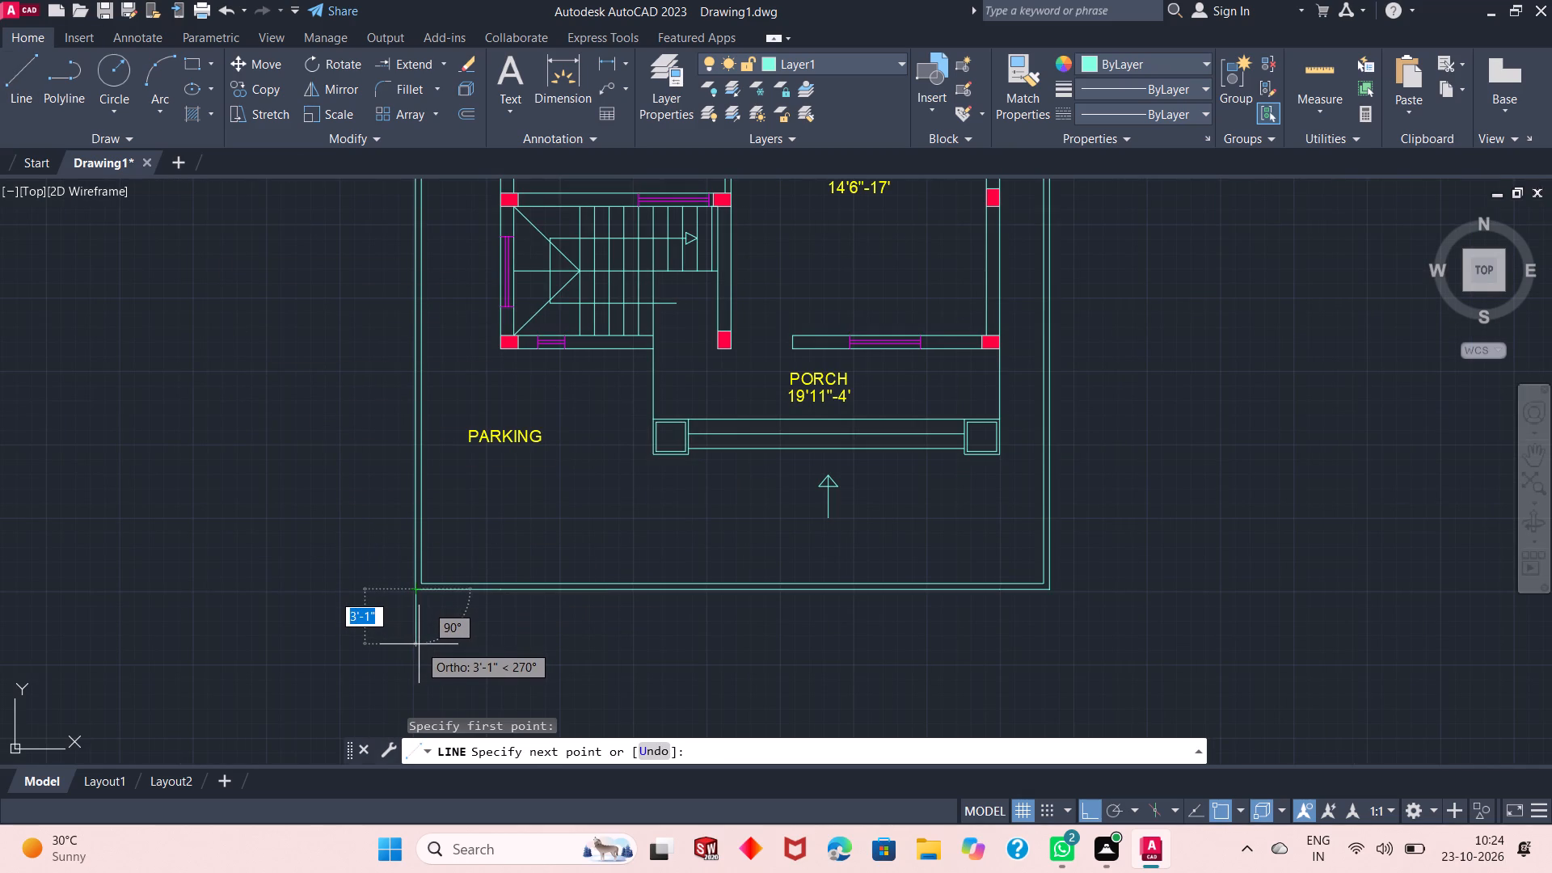
{"action": "type", "text": "2'"}
{"action": "key", "text": "Return"}
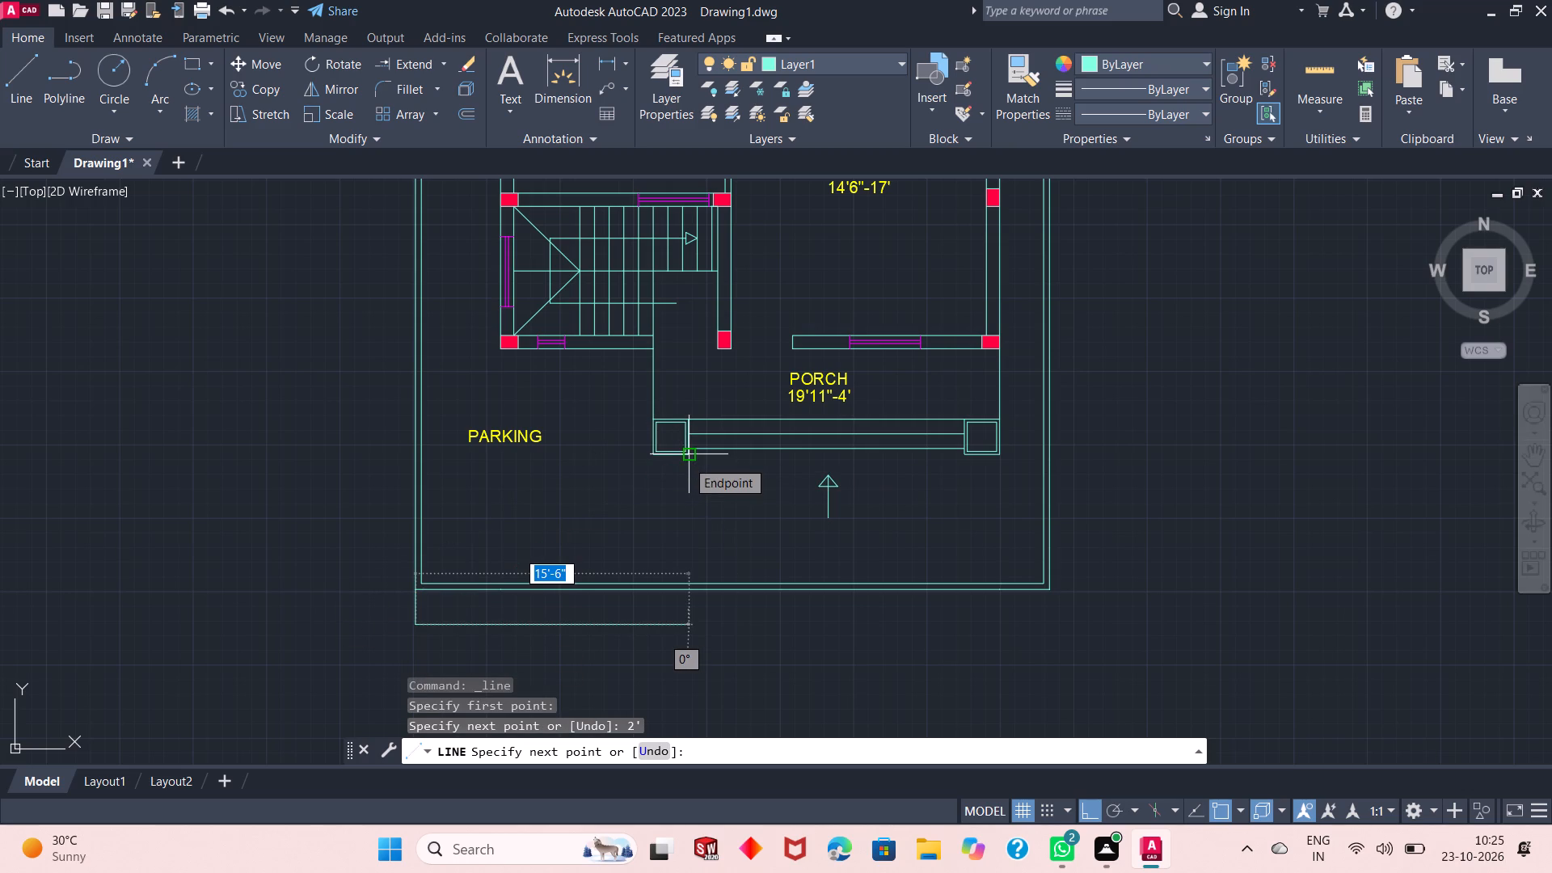
{"action": "type", "text": "11'"}
{"action": "key", "text": "Return"}
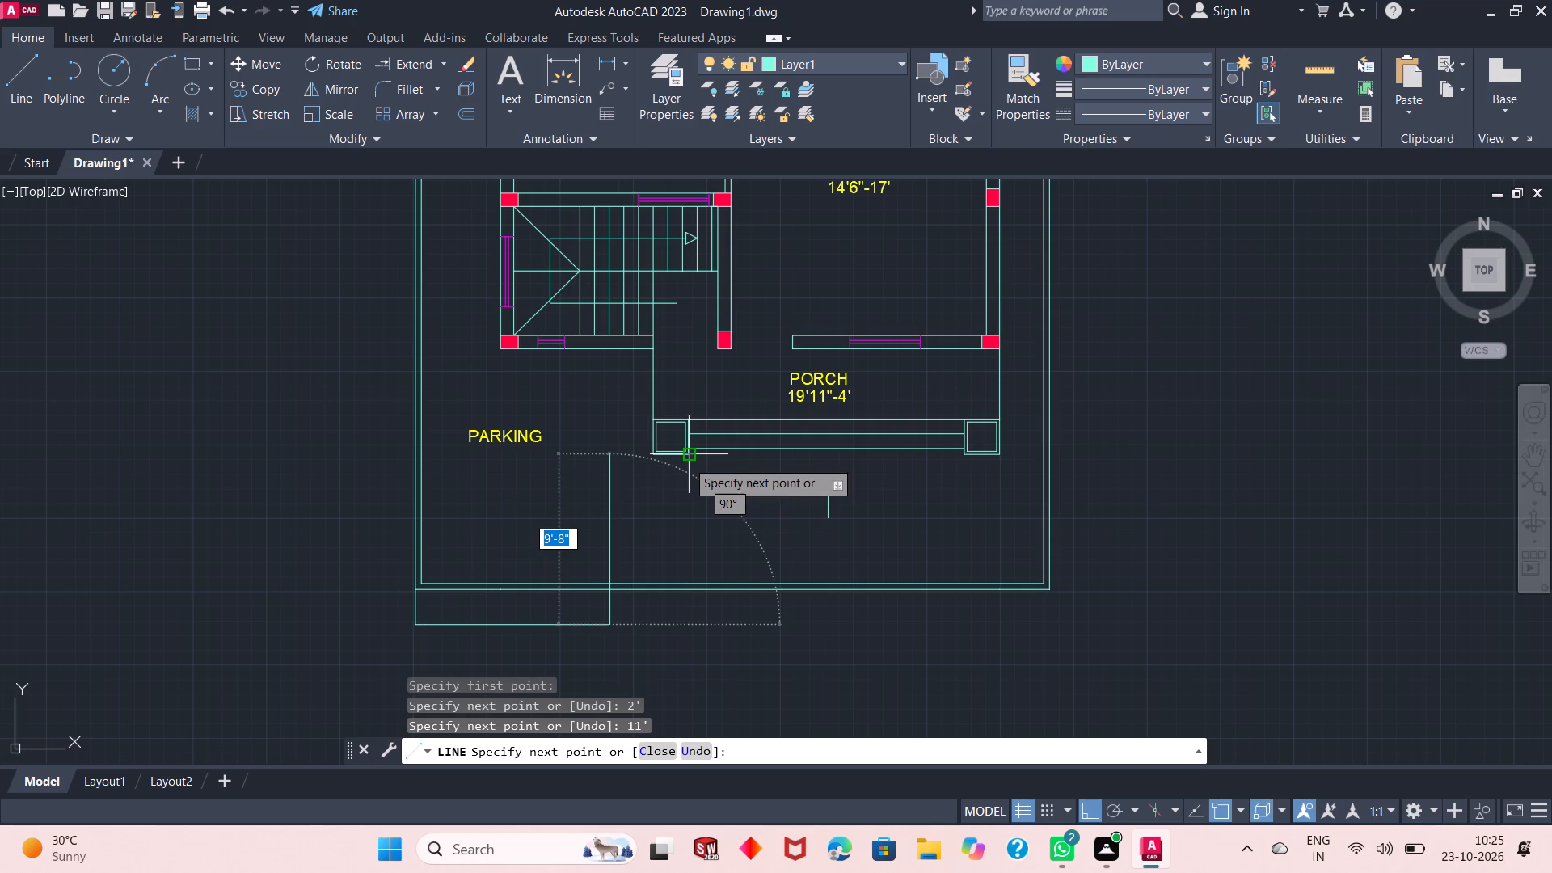
{"action": "left_click", "coordinate": [612, 587]}
{"action": "right_click", "coordinate": [647, 546]}
{"action": "left_click", "coordinate": [685, 555]}
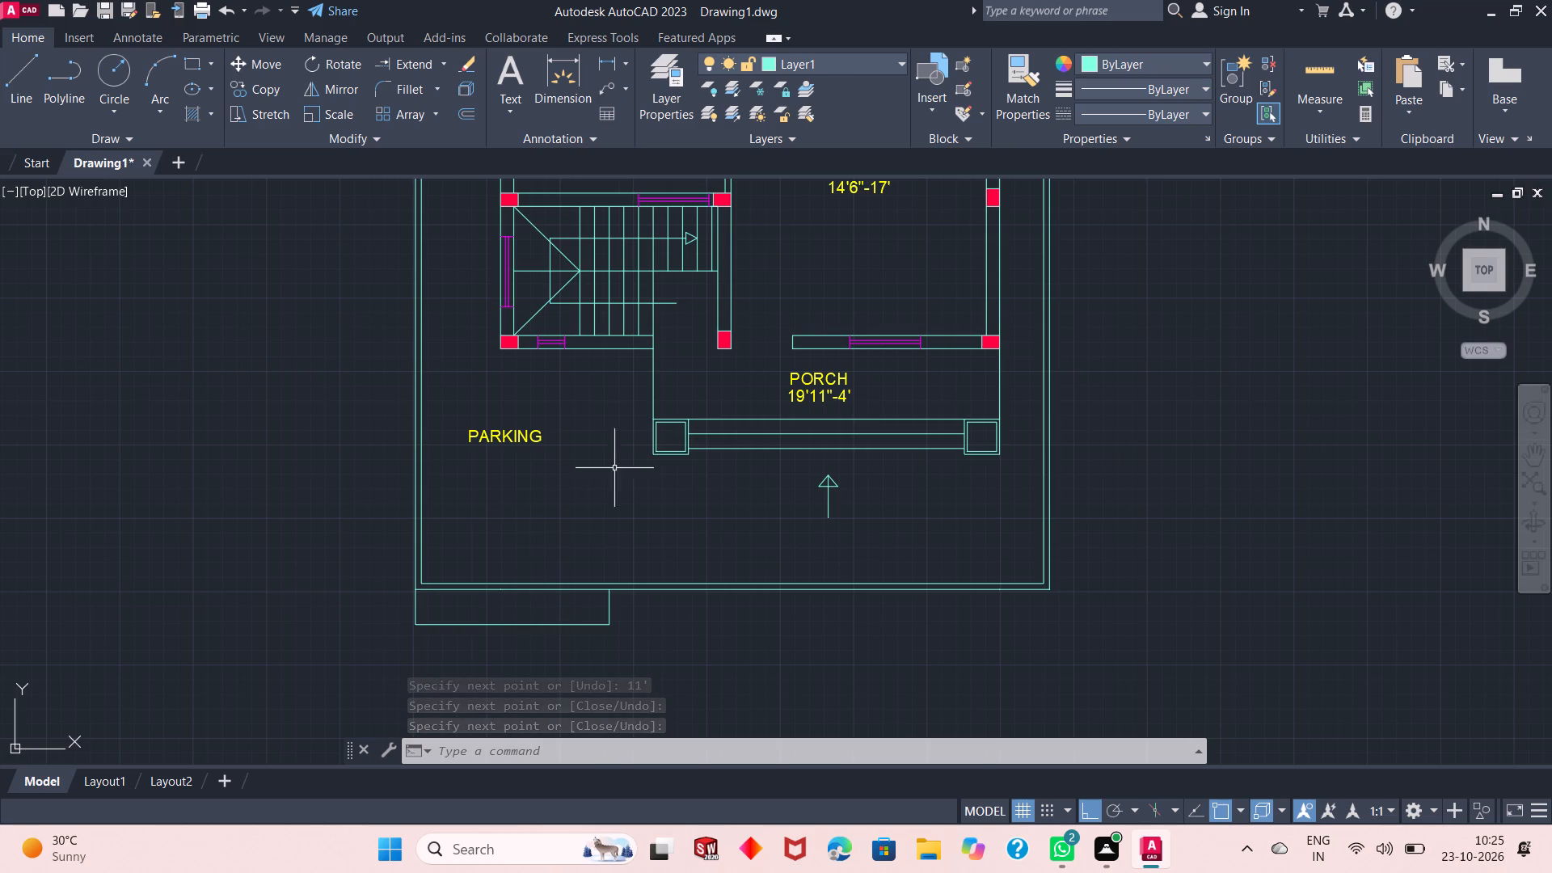
On Layer2, place an attribute definition with tag gate inside the outline at the plot's southwest corner.
{"action": "scroll", "coordinate": [588, 424], "scroll_direction": "down", "scroll_amount": 2}
{"action": "scroll", "coordinate": [586, 481], "scroll_direction": "up", "scroll_amount": 4}
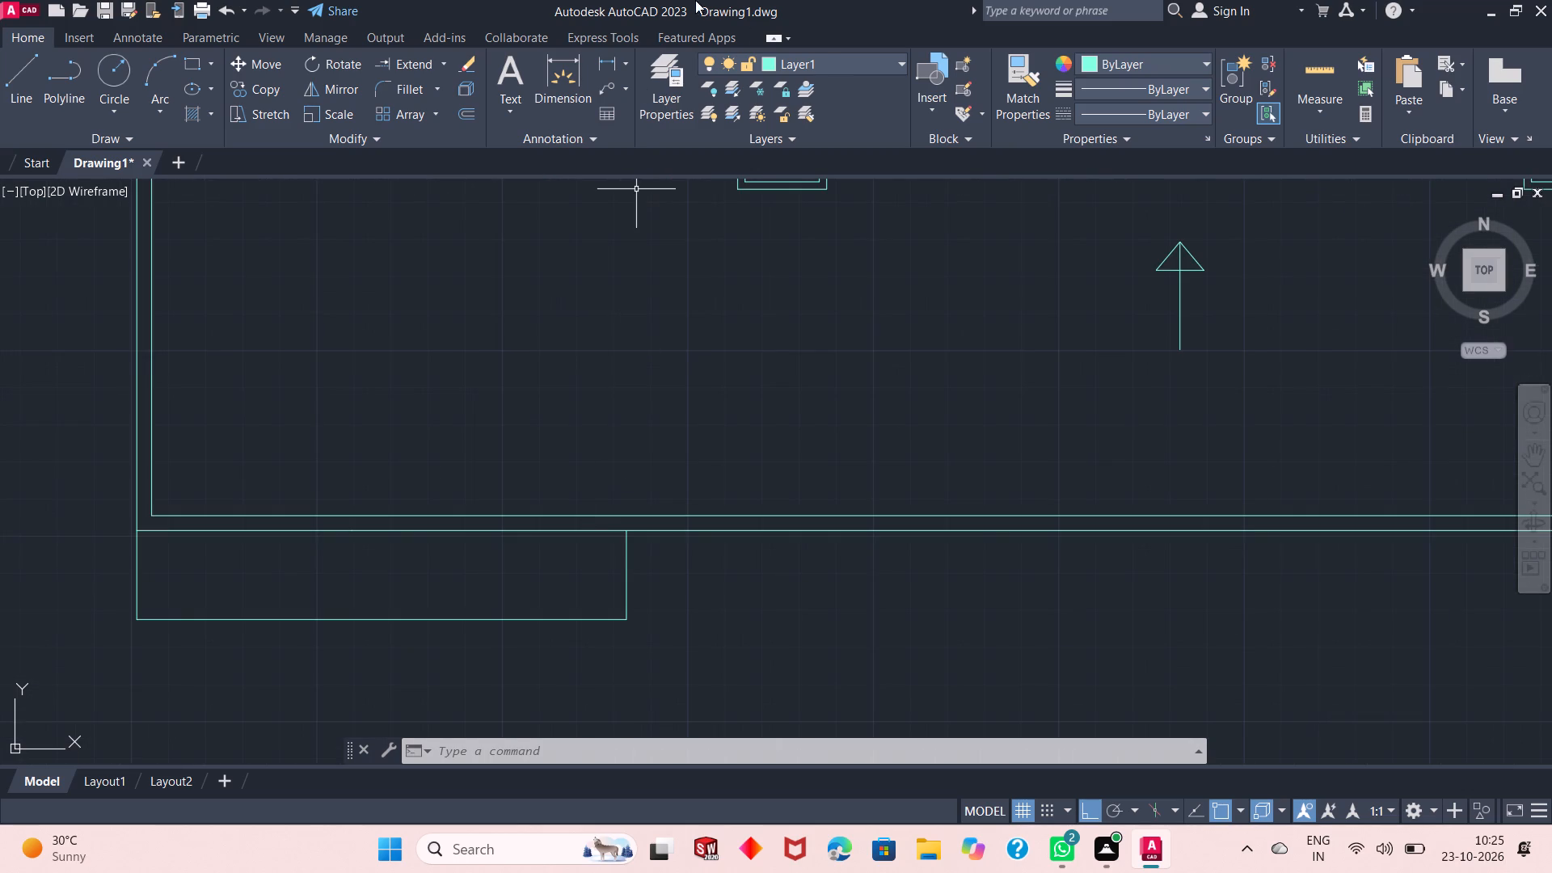
{"action": "left_click", "coordinate": [809, 56]}
{"action": "left_click", "coordinate": [837, 127]}
{"action": "left_click", "coordinate": [959, 135]}
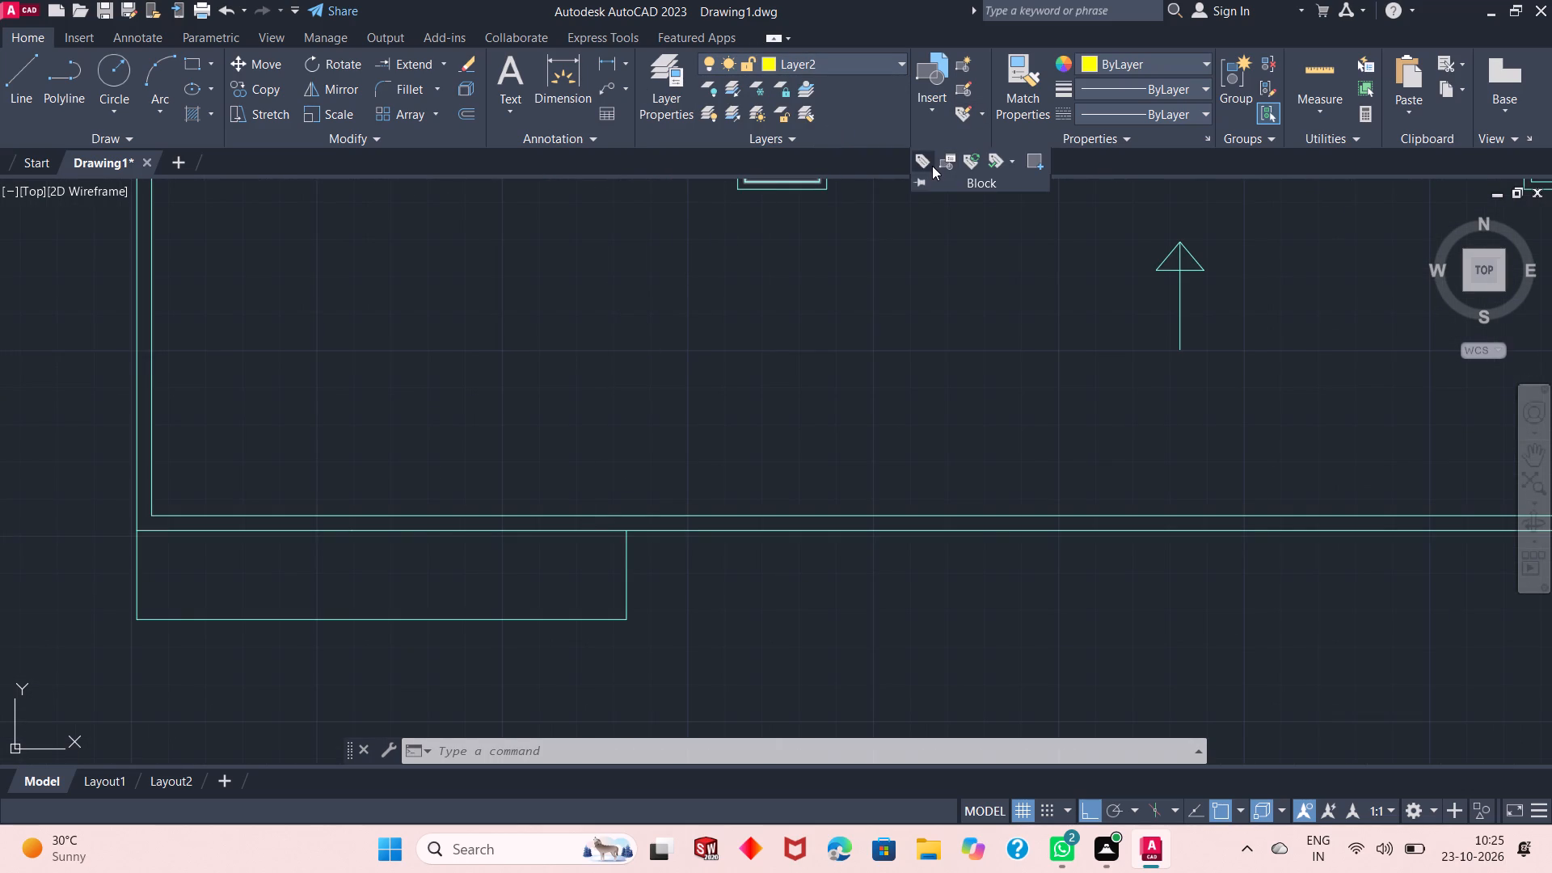
{"action": "left_click", "coordinate": [930, 166]}
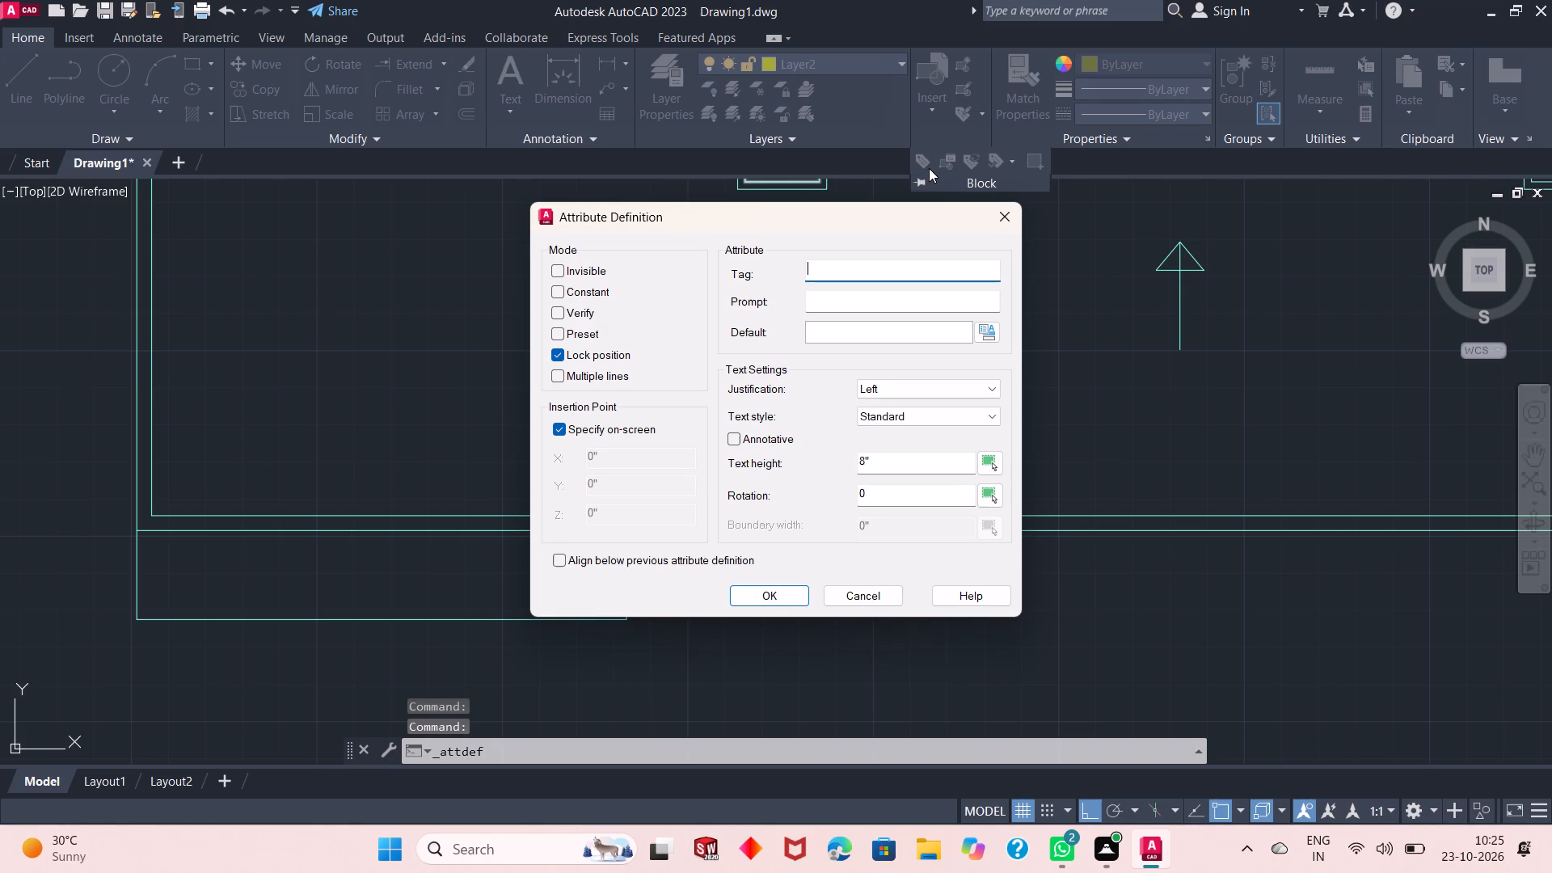
{"action": "type", "text": "gate"}
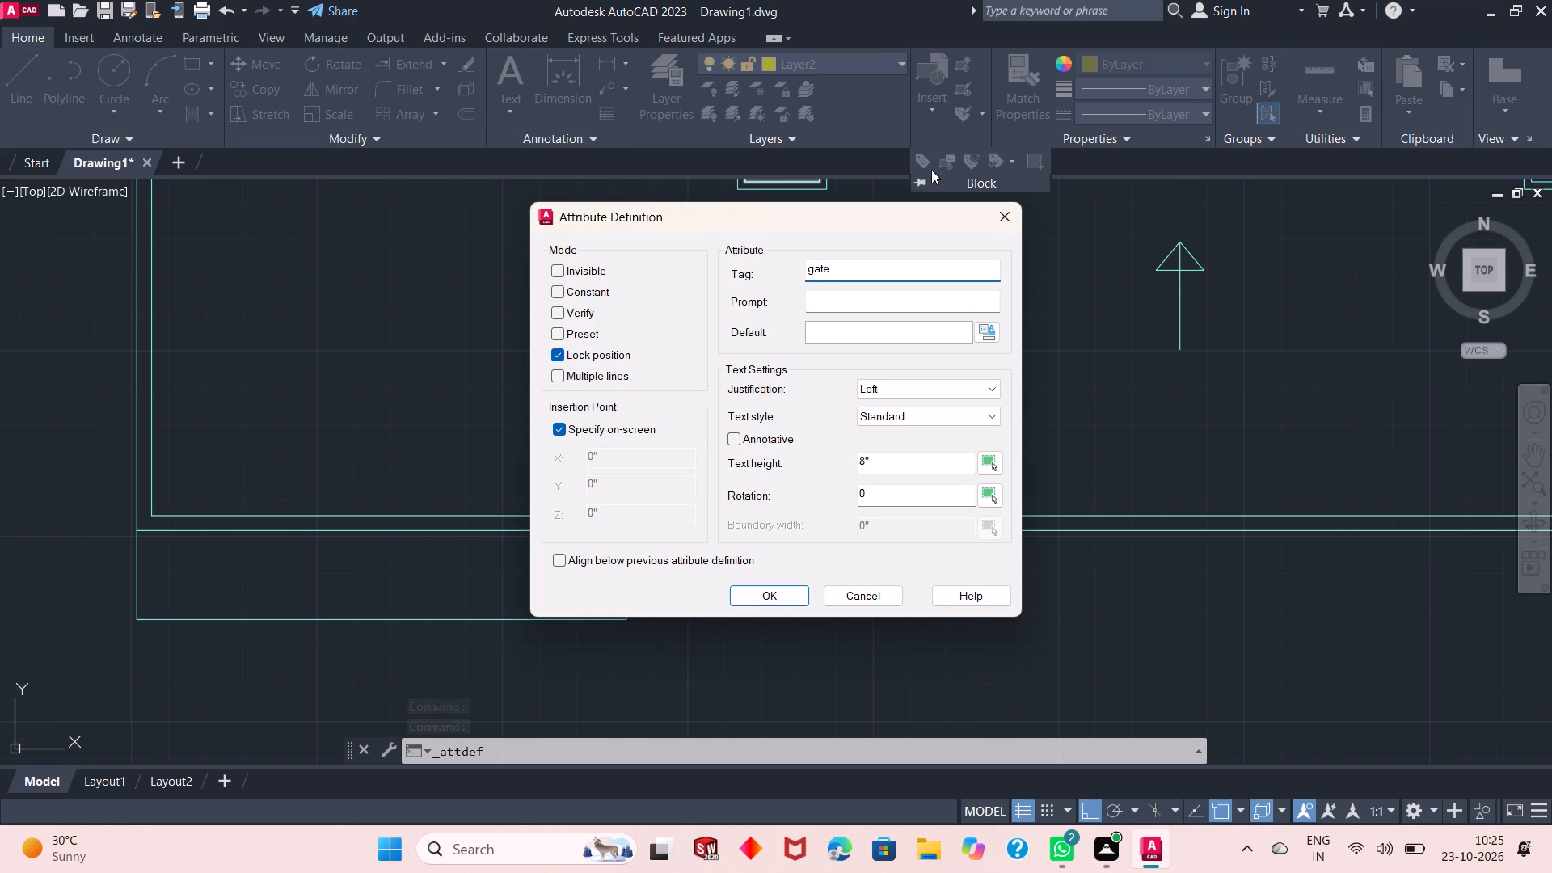
{"action": "key", "text": "Return"}
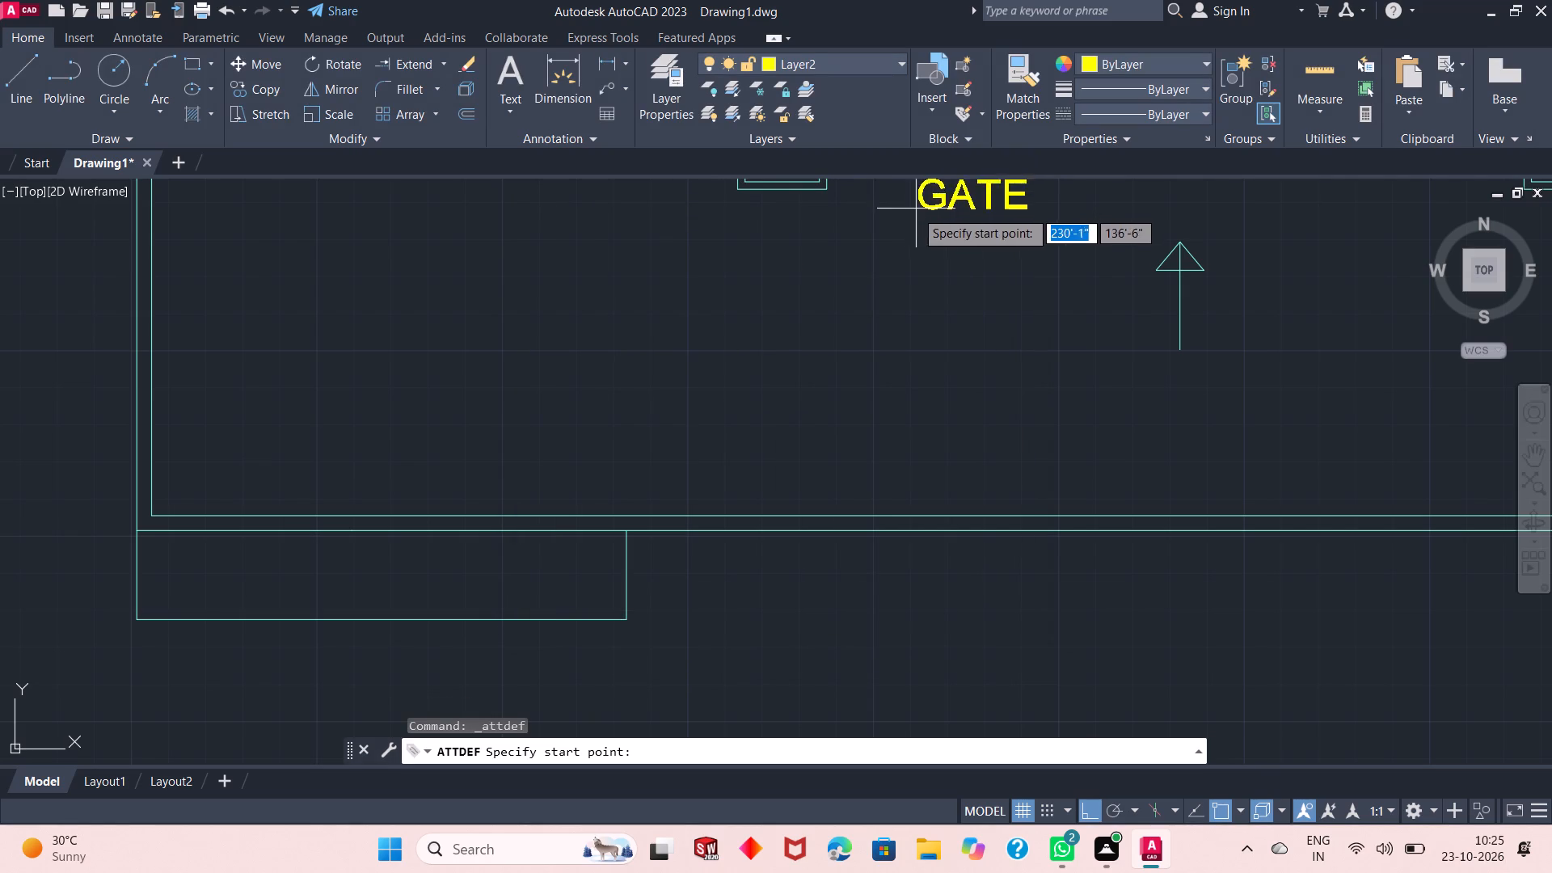
{"action": "left_click", "coordinate": [332, 591]}
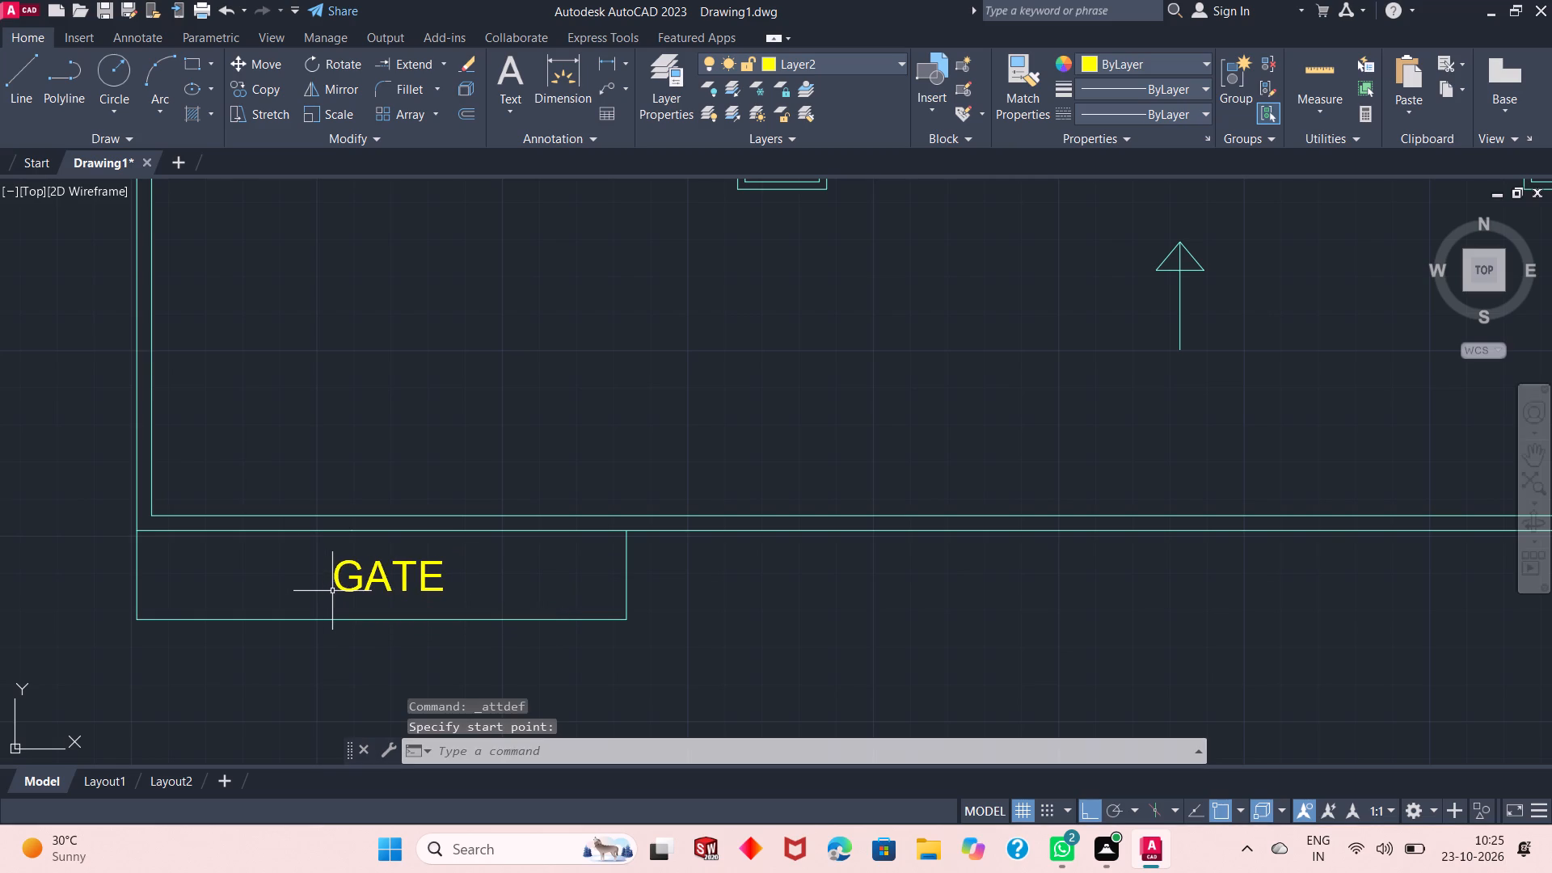
Review the labelled floor plan from the gate and porch up to the bedrooms.
{"action": "scroll", "coordinate": [403, 546], "scroll_direction": "down", "scroll_amount": 5}
{"action": "scroll", "coordinate": [419, 467], "scroll_direction": "up", "scroll_amount": 2}
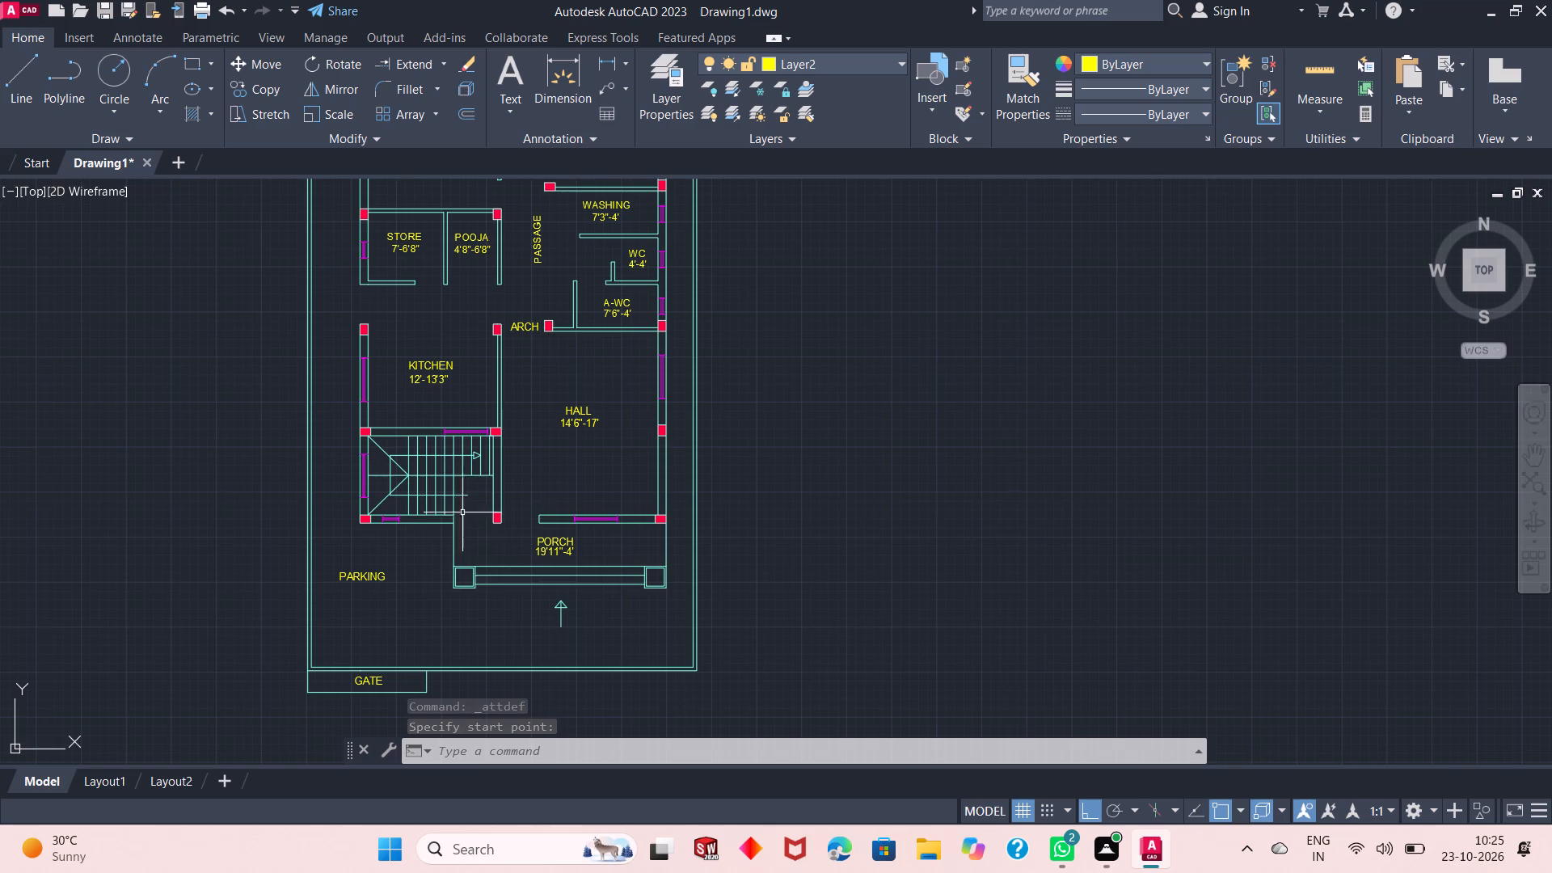
{"action": "scroll", "coordinate": [458, 576], "scroll_direction": "up", "scroll_amount": 1}
{"action": "scroll", "coordinate": [458, 577], "scroll_direction": "down", "scroll_amount": 1}
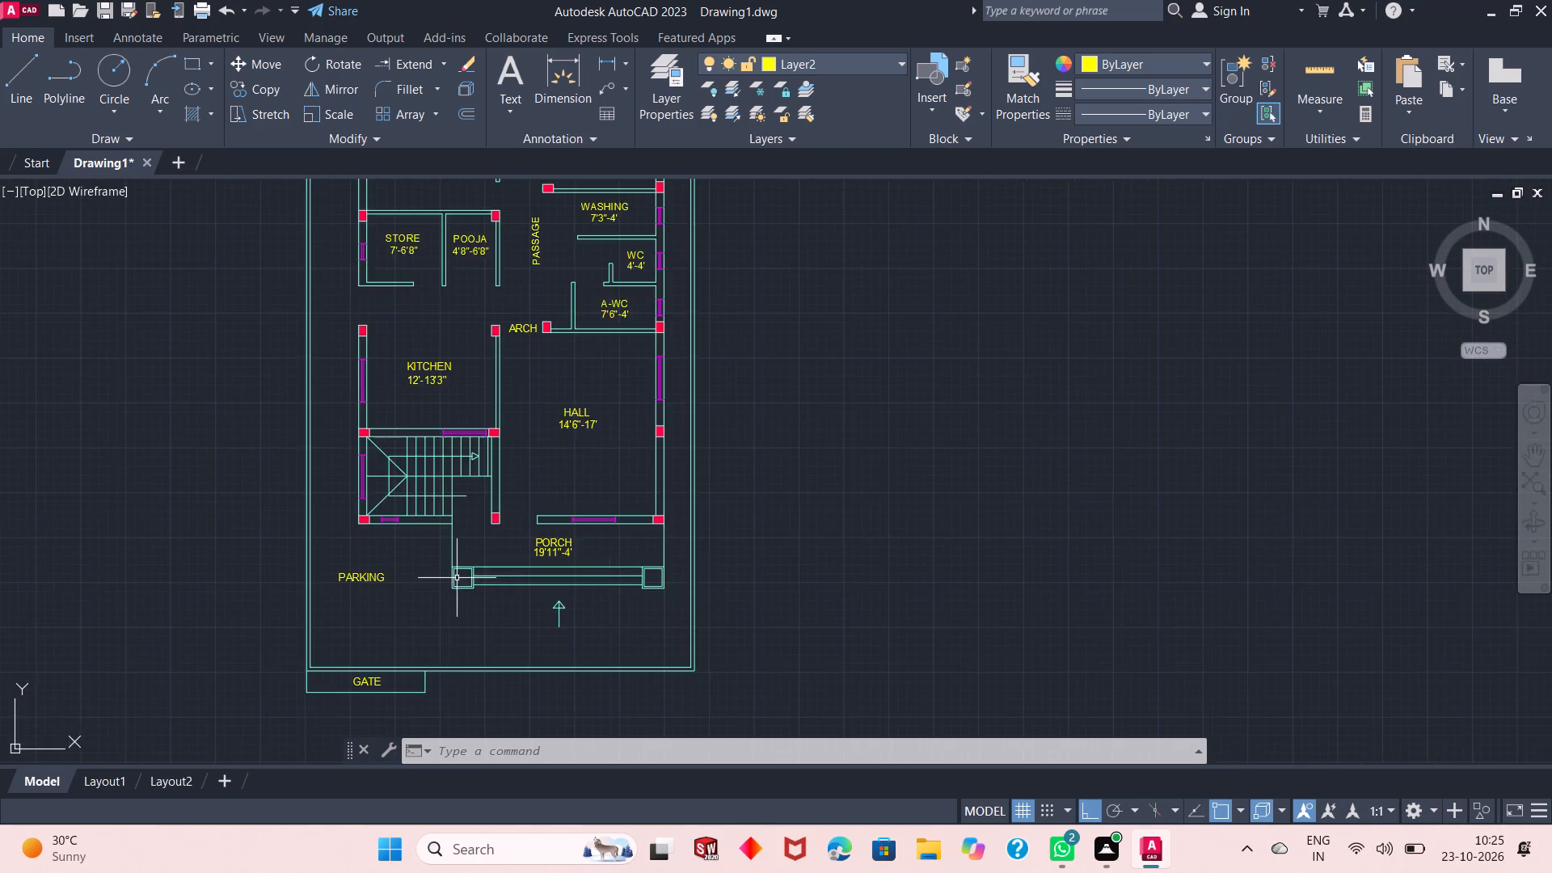
{"action": "scroll", "coordinate": [455, 577], "scroll_direction": "down", "scroll_amount": 2}
{"action": "scroll", "coordinate": [485, 458], "scroll_direction": "up", "scroll_amount": 2}
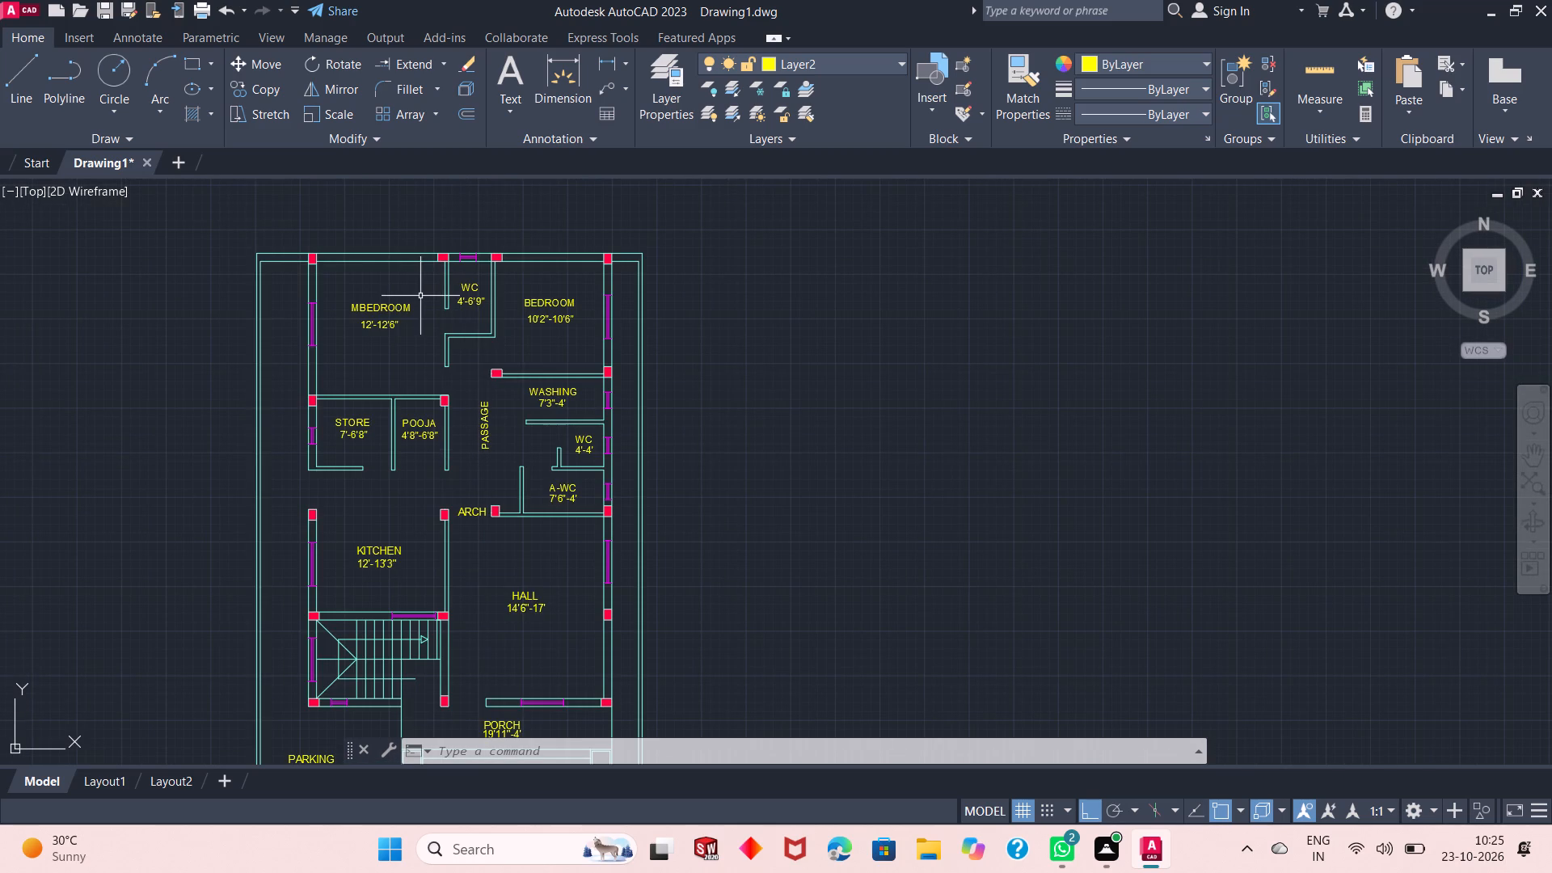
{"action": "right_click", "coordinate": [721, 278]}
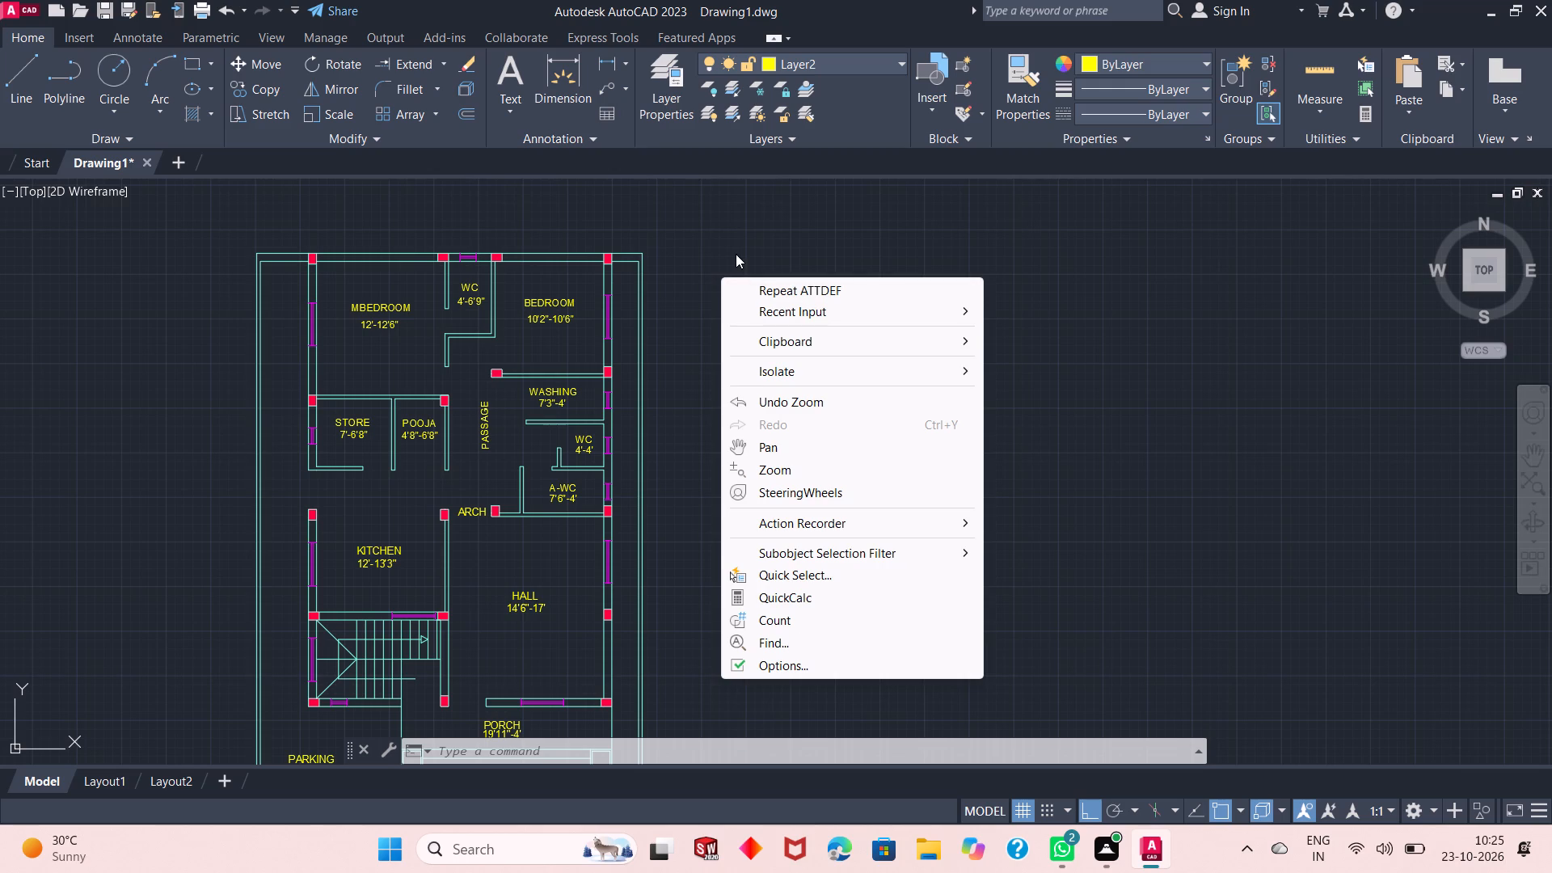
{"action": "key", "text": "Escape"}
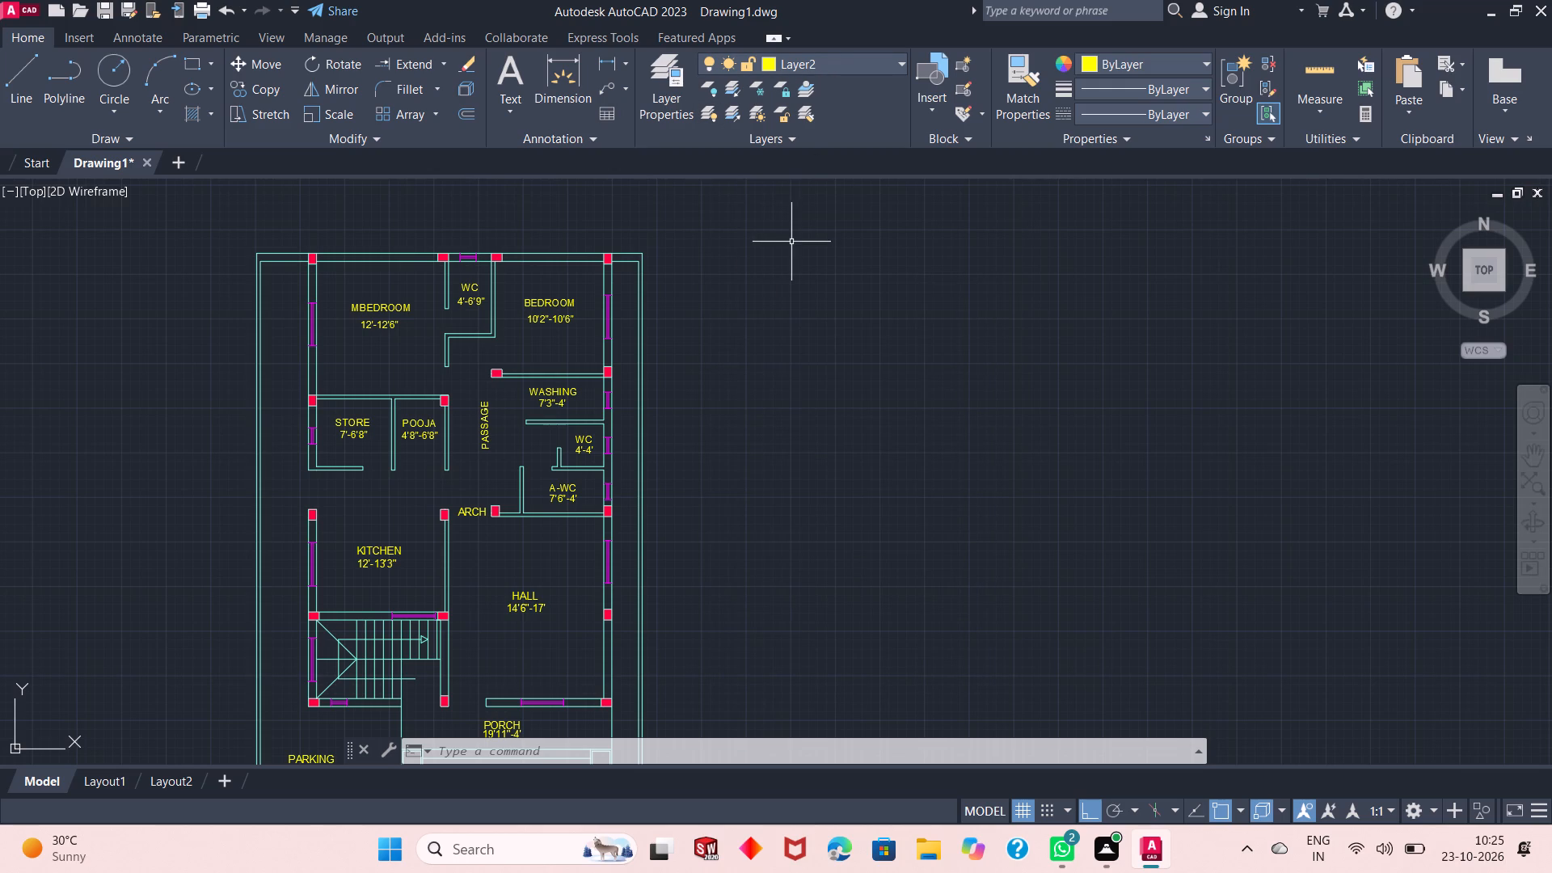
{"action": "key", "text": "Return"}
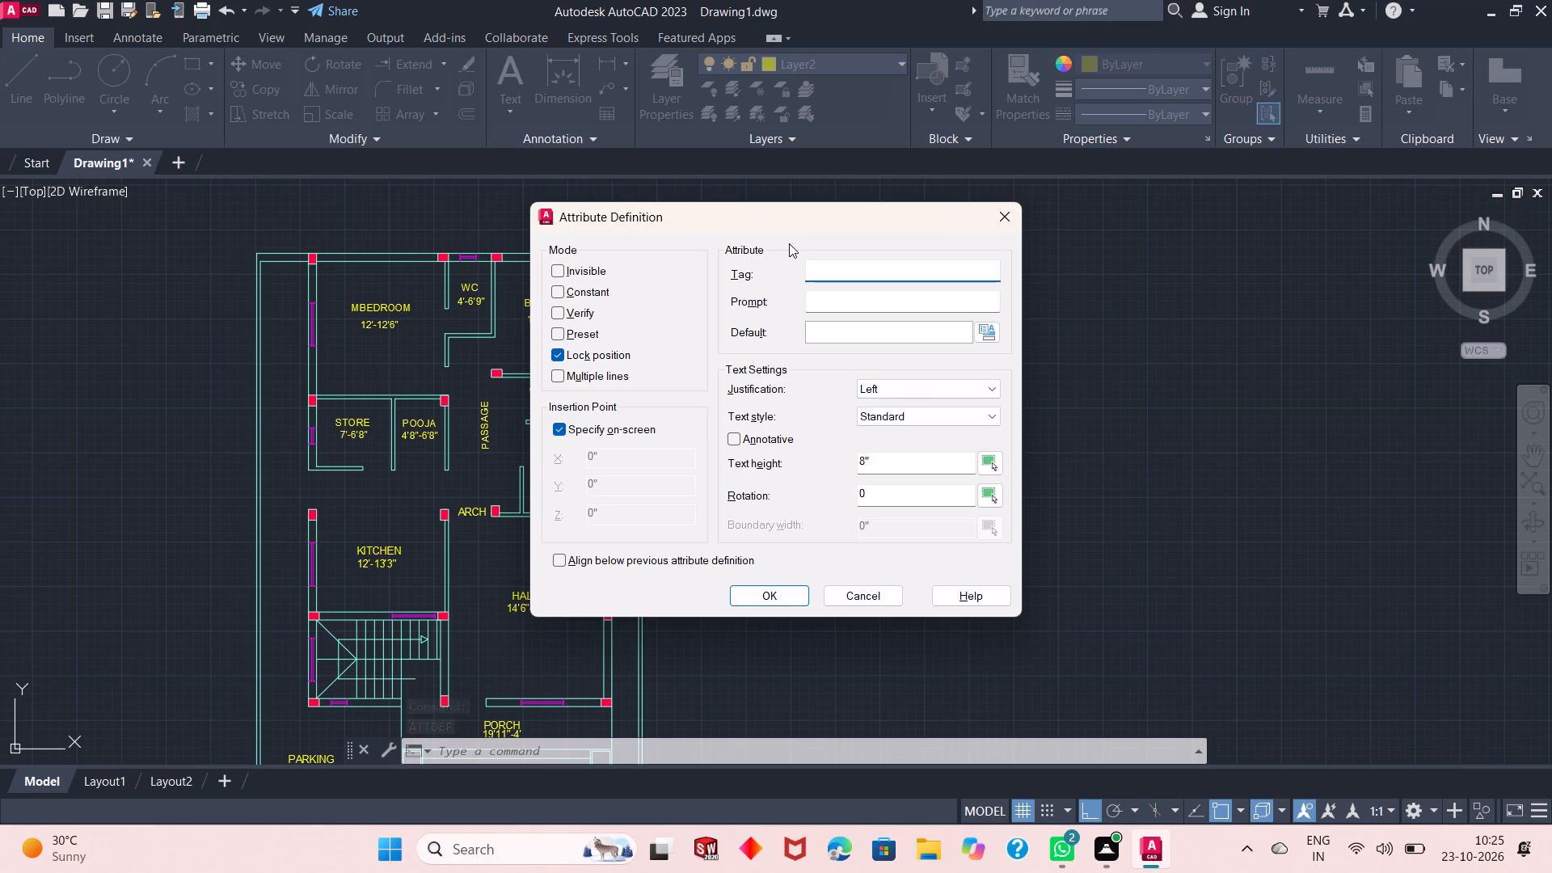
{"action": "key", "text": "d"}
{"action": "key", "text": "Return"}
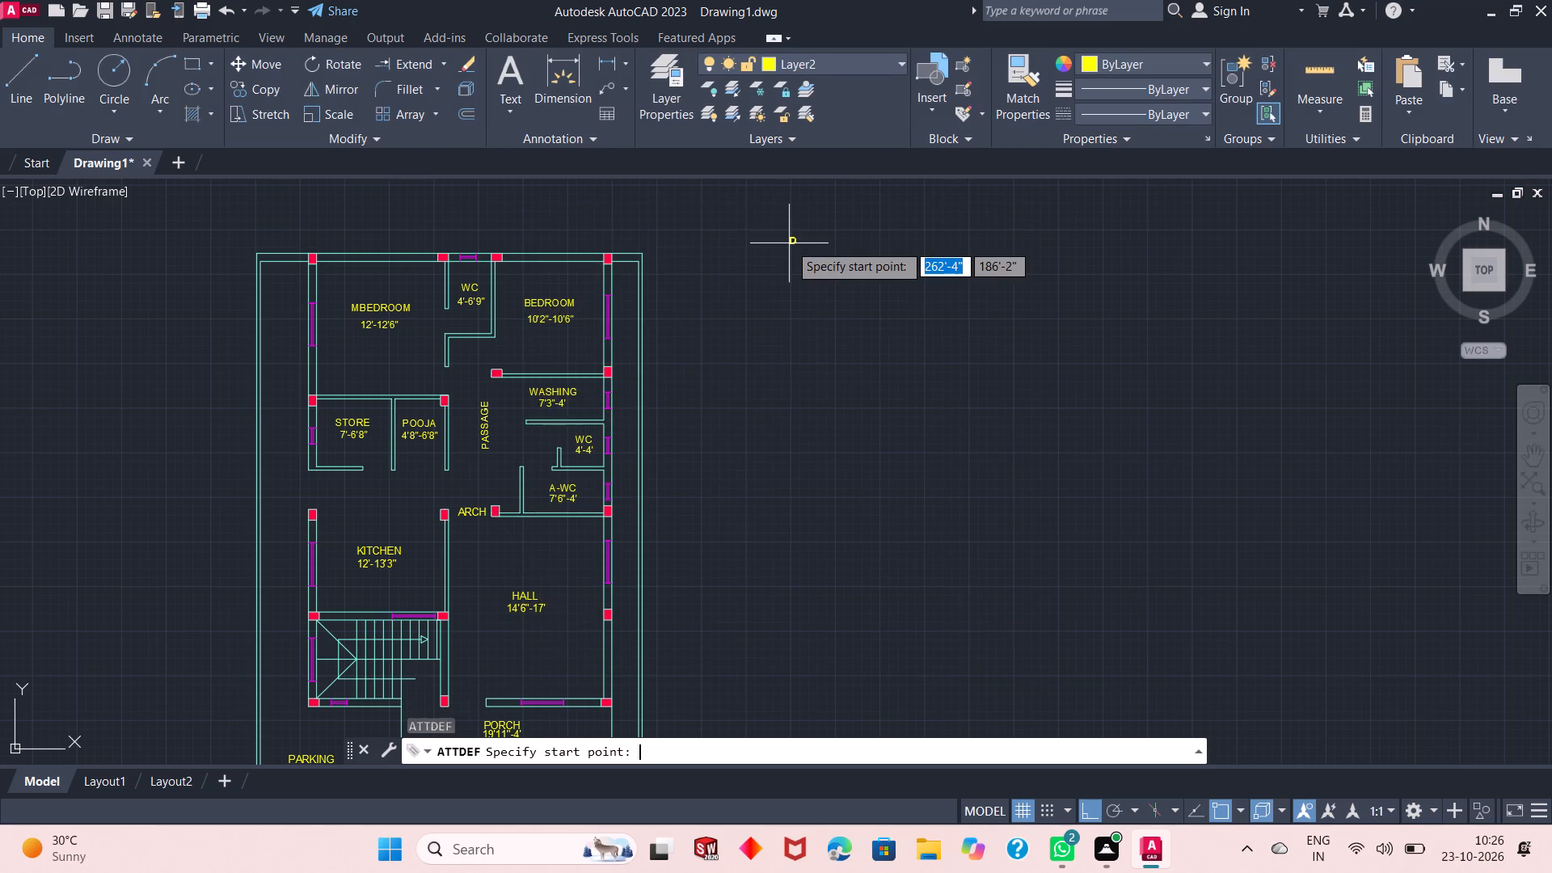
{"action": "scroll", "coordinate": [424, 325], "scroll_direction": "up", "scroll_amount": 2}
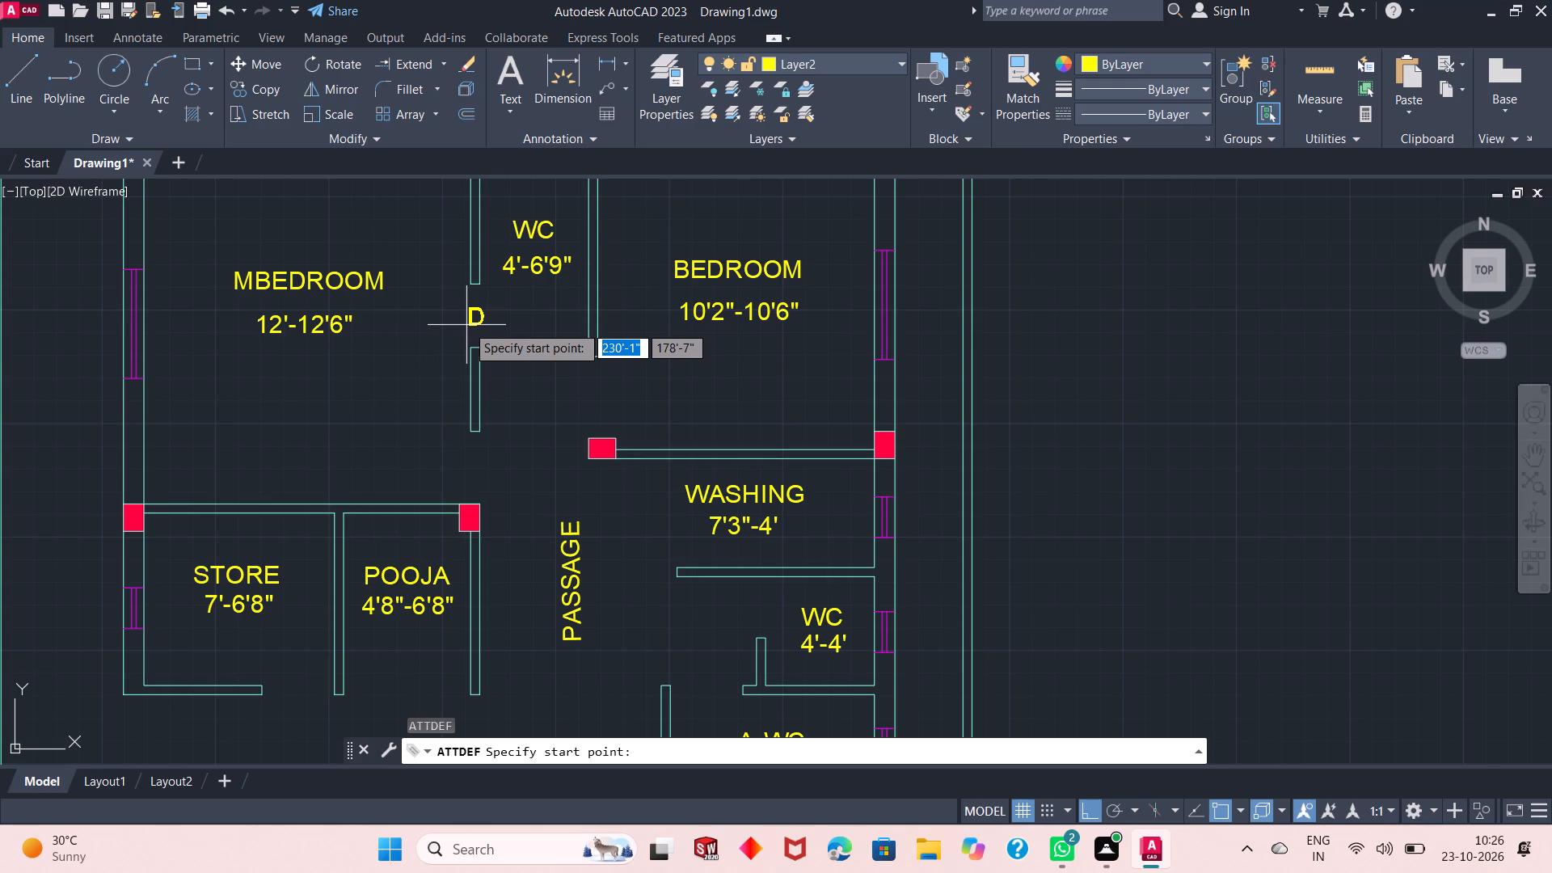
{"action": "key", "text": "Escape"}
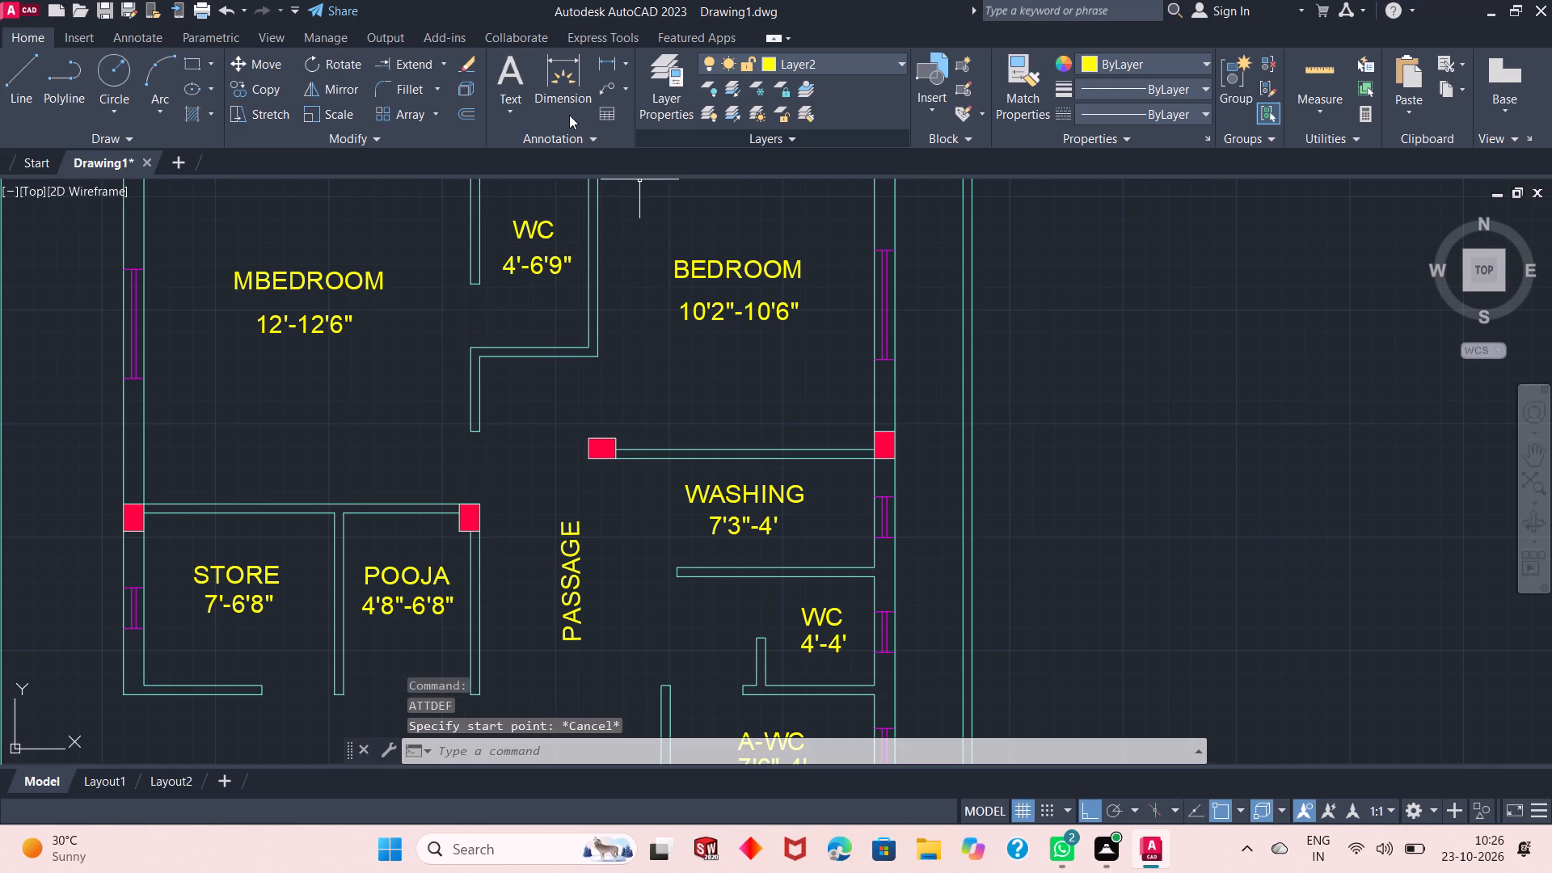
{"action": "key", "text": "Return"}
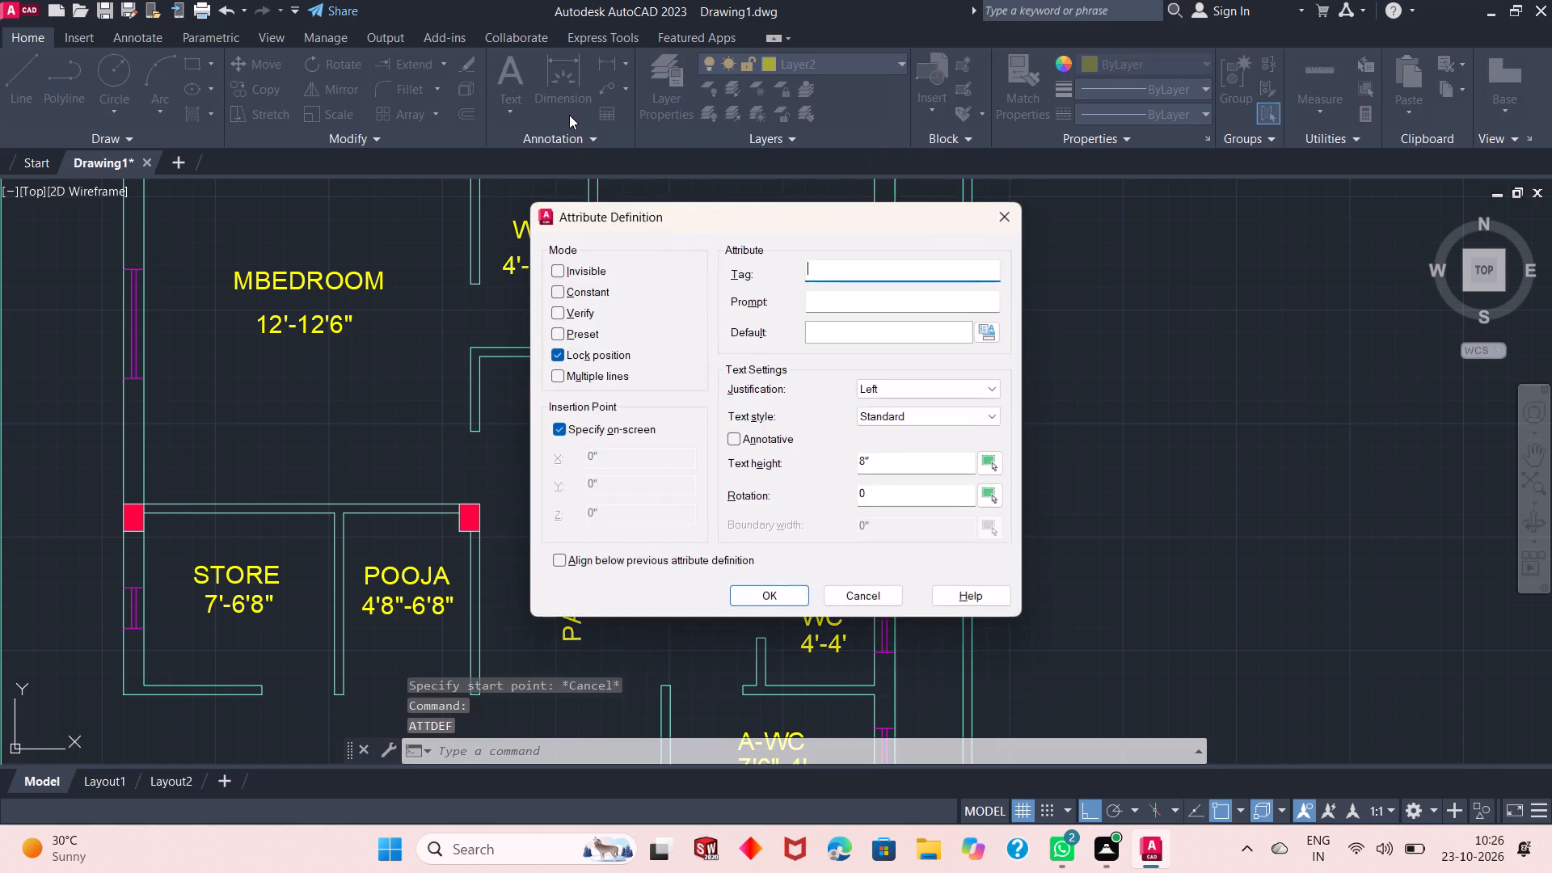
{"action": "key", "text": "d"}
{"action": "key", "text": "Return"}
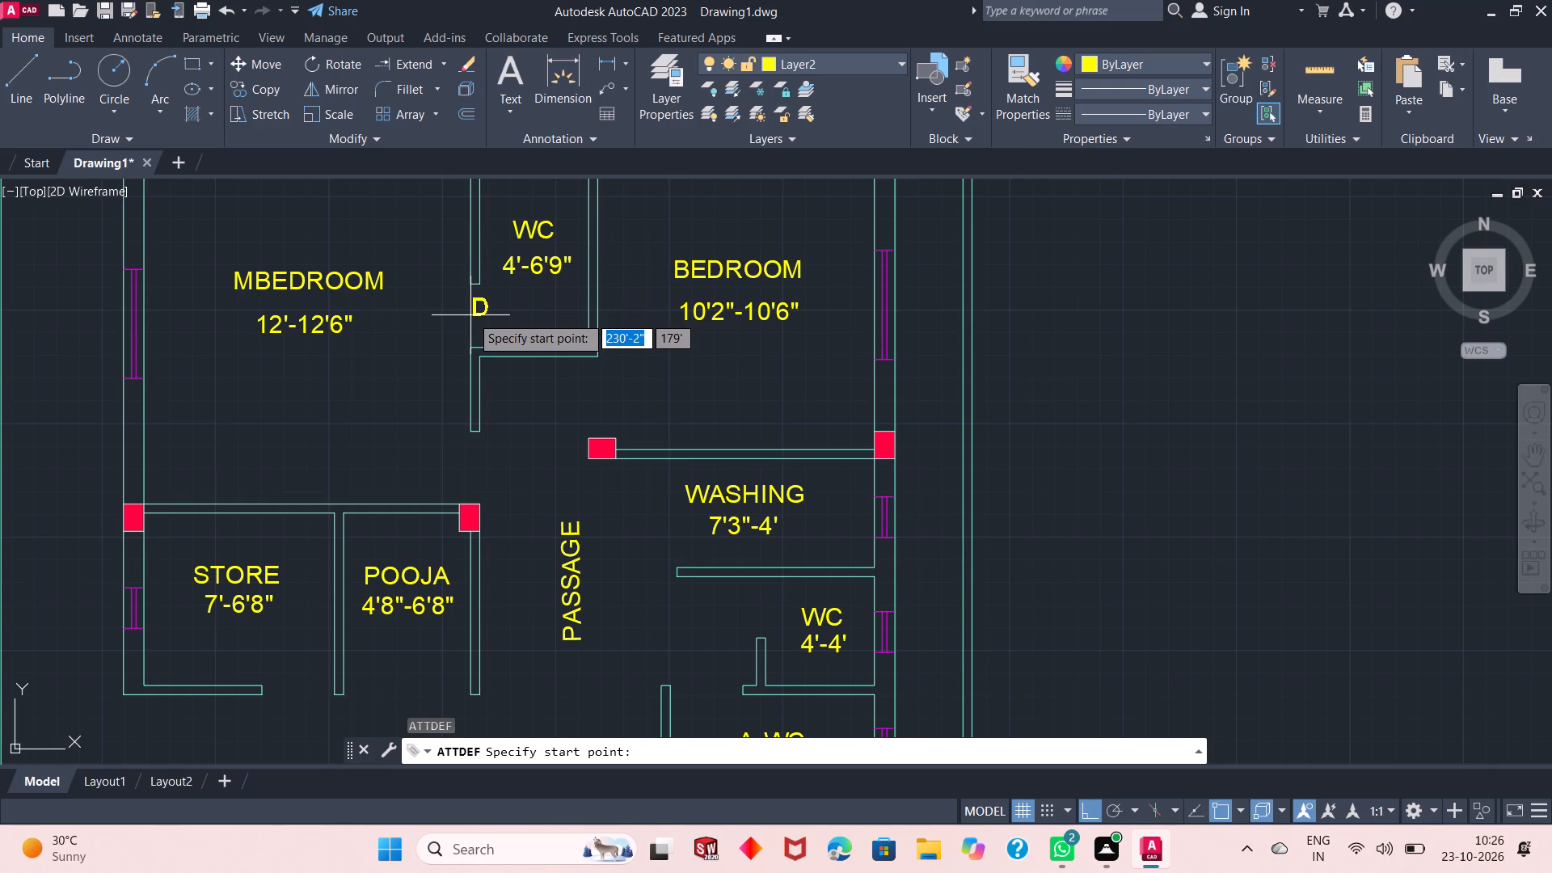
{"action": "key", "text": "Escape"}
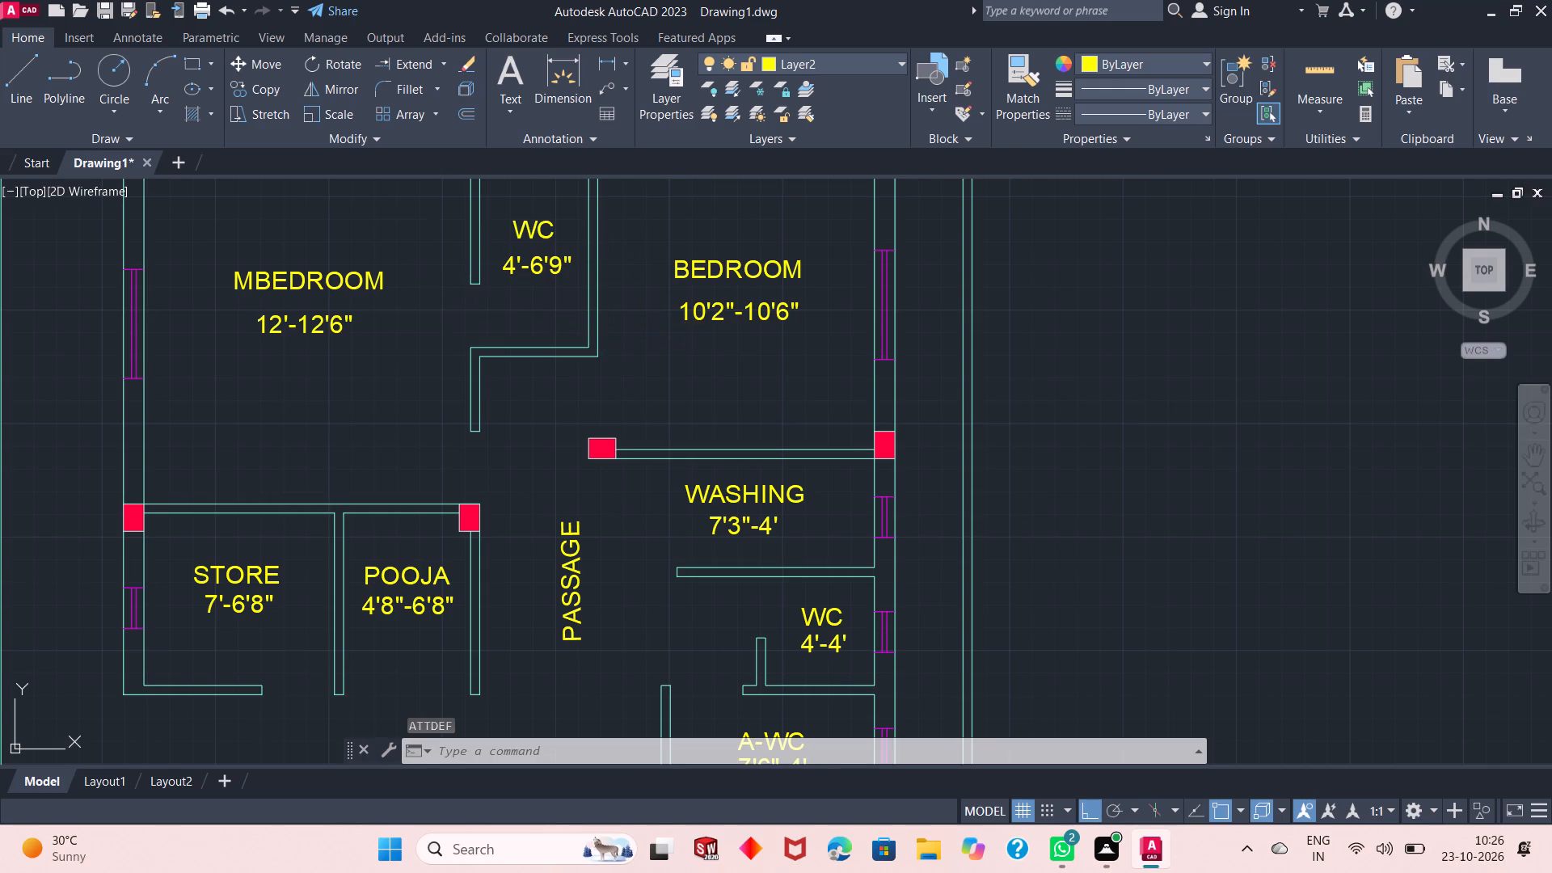
Place an attribute definition with tag d and 6" text height in the door opening between MBEDROOM and its adjoining WC.
{"action": "key", "text": "Return"}
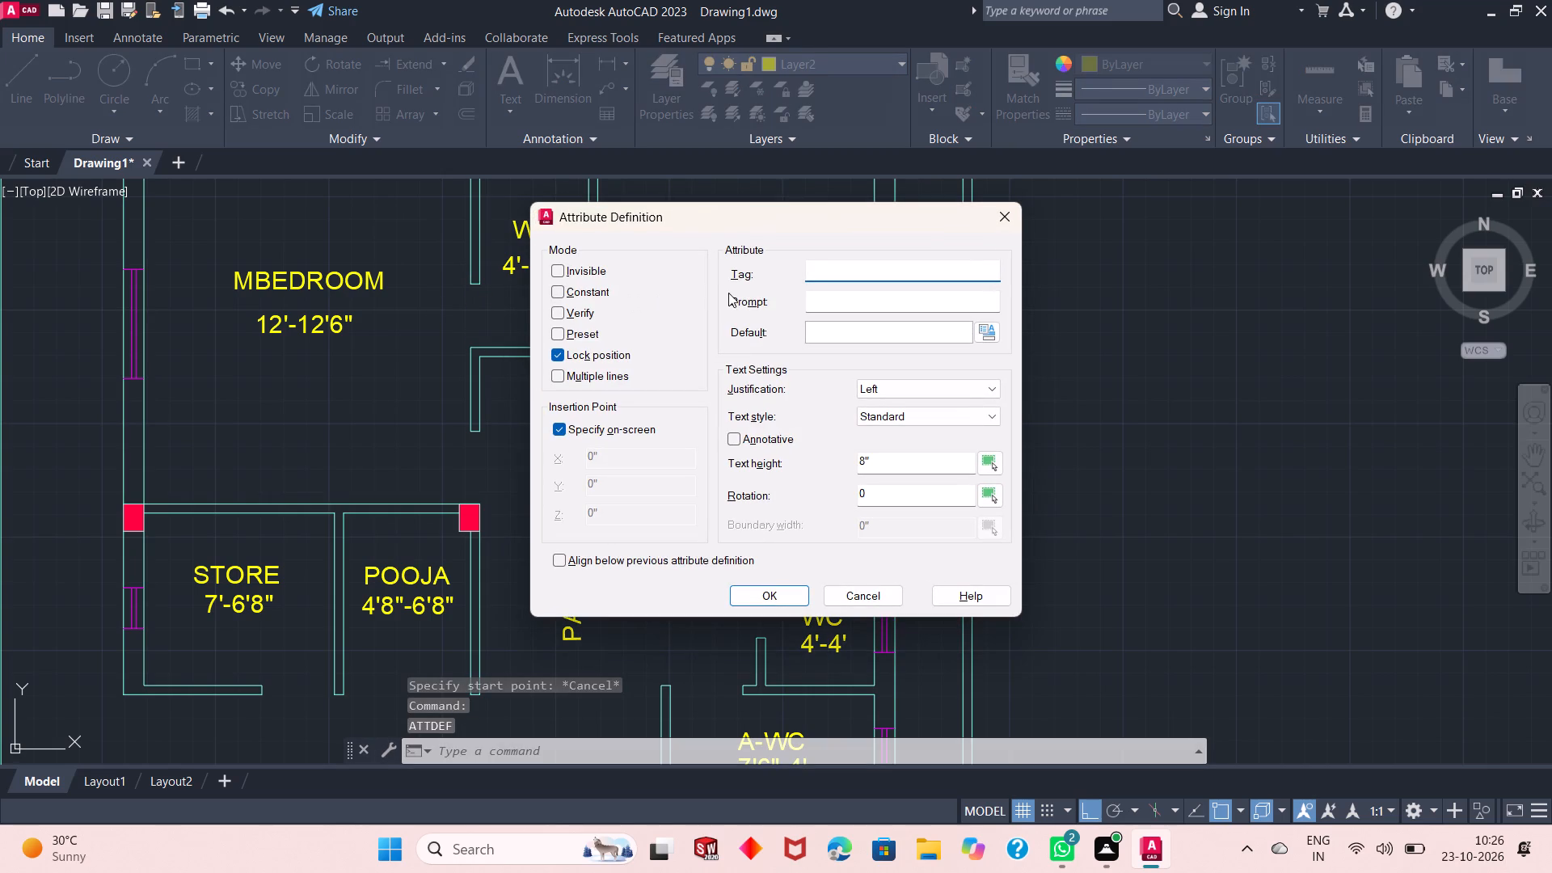
{"action": "key", "text": "d"}
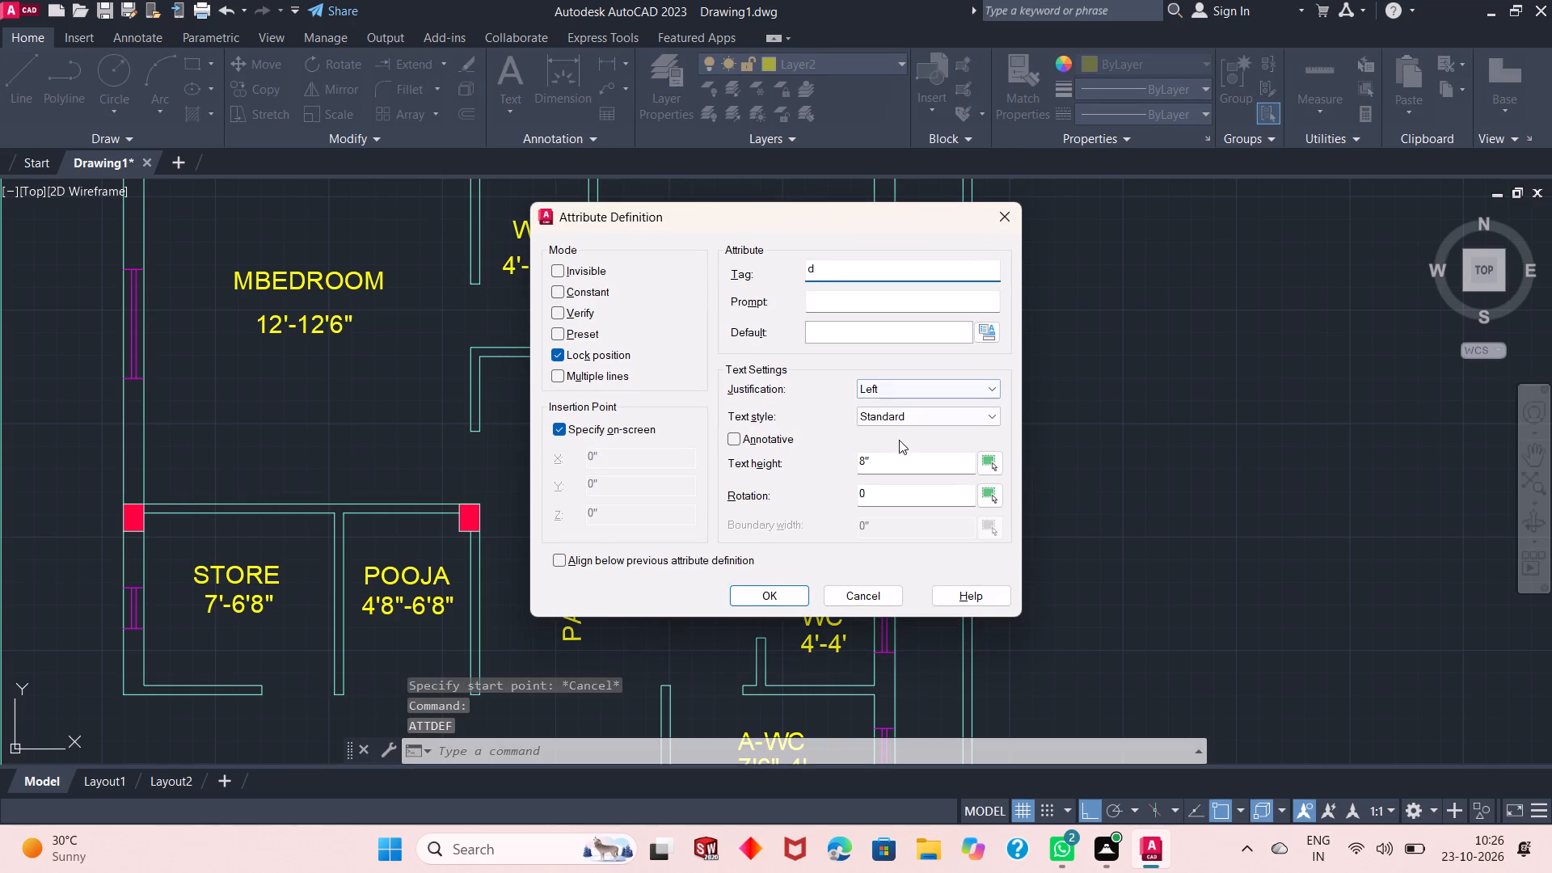
{"action": "double_click", "coordinate": [901, 456]}
{"action": "key", "text": "6"}
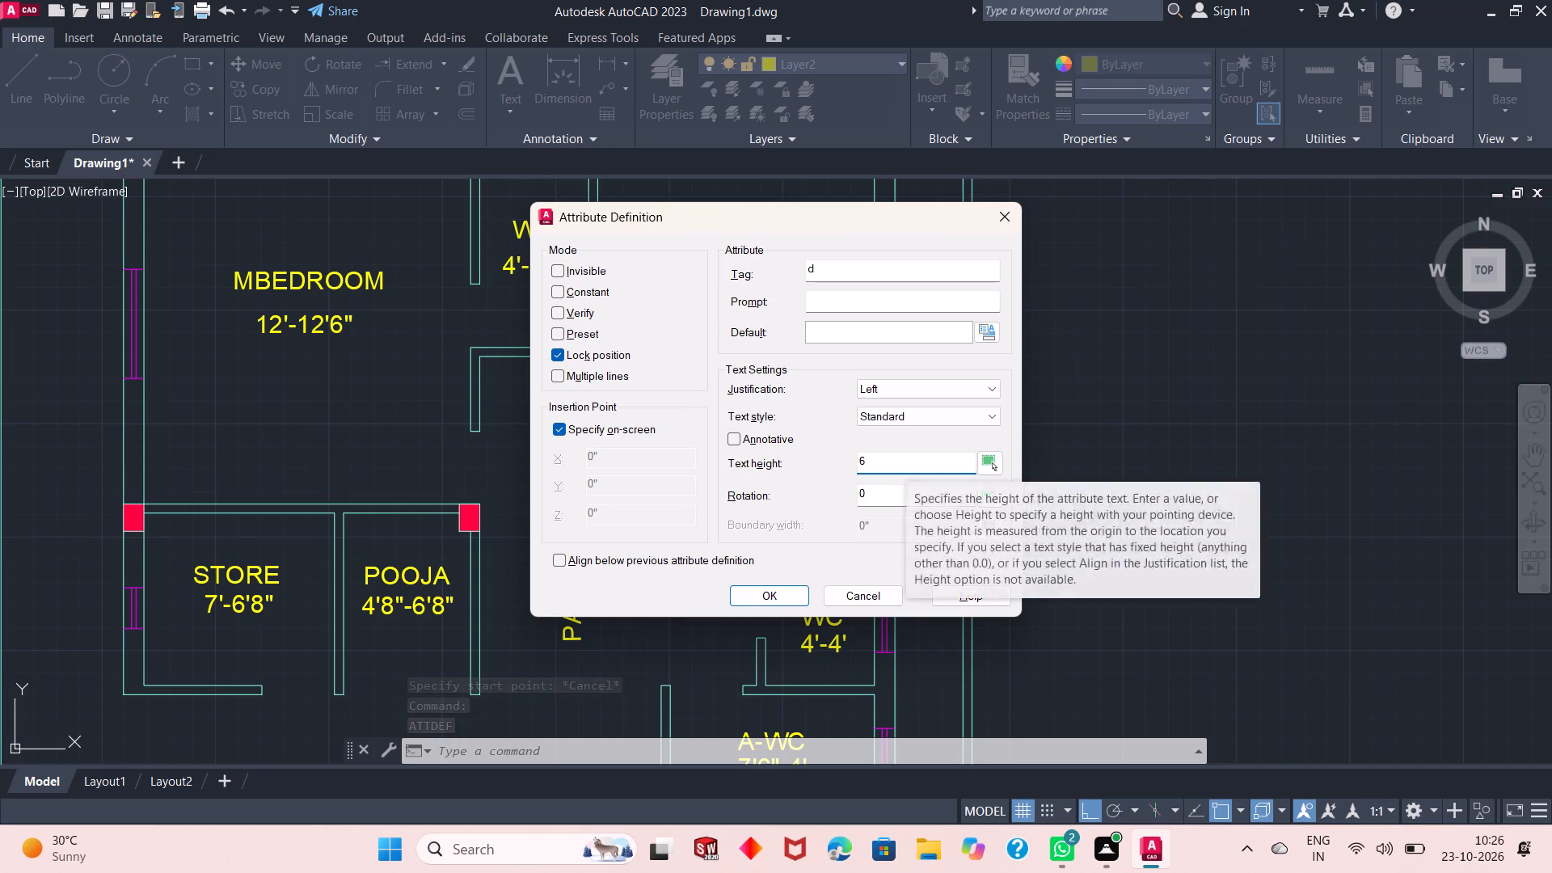
{"action": "key", "text": "shift+quotedbl"}
{"action": "key", "text": "Return"}
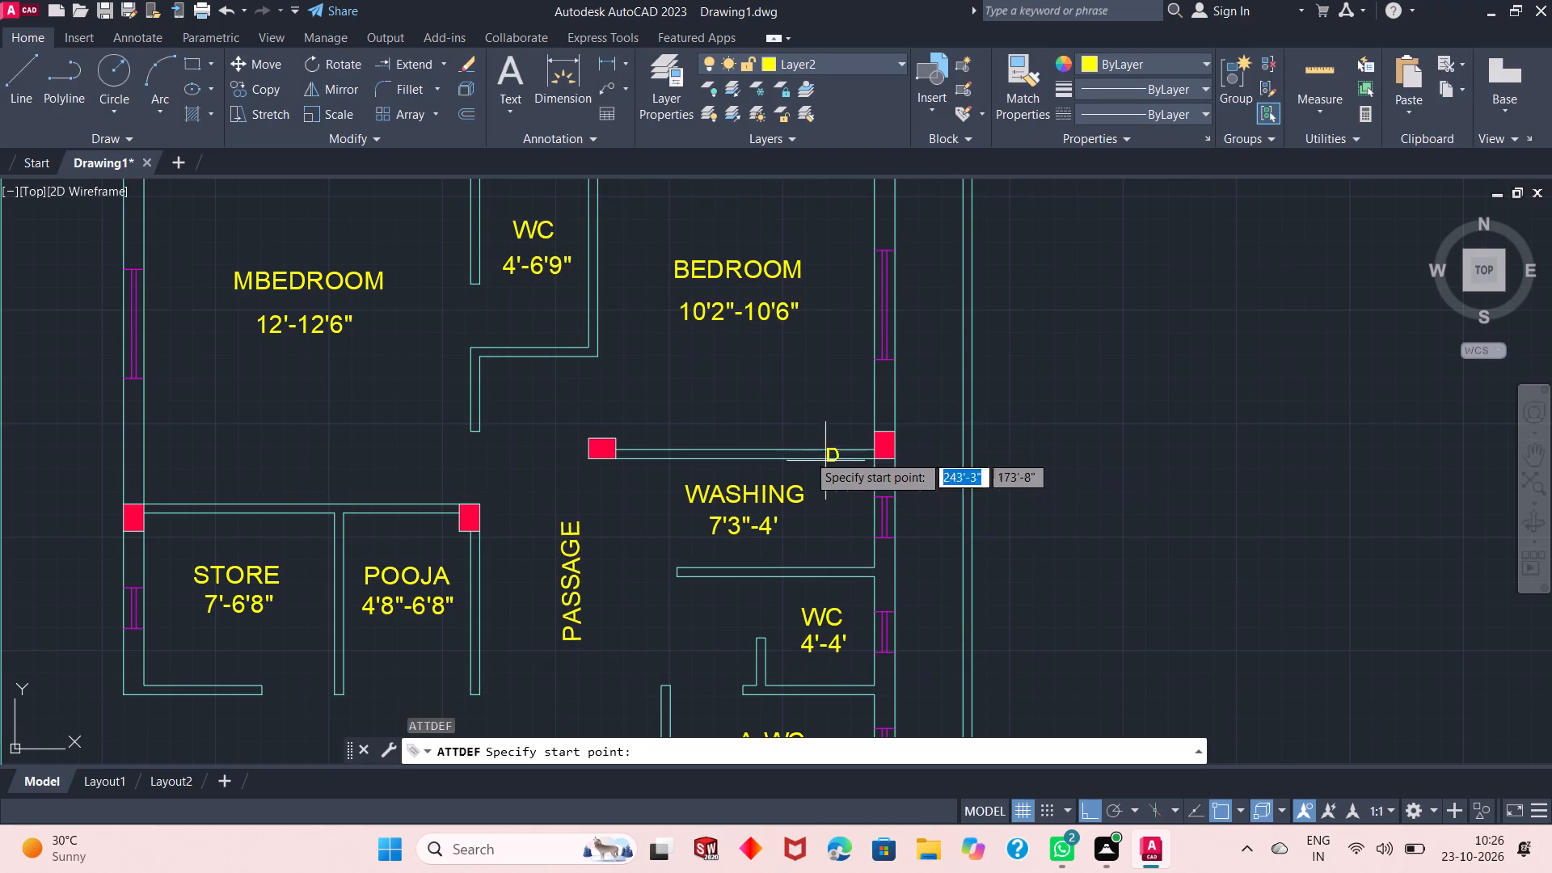
{"action": "left_click", "coordinate": [470, 324]}
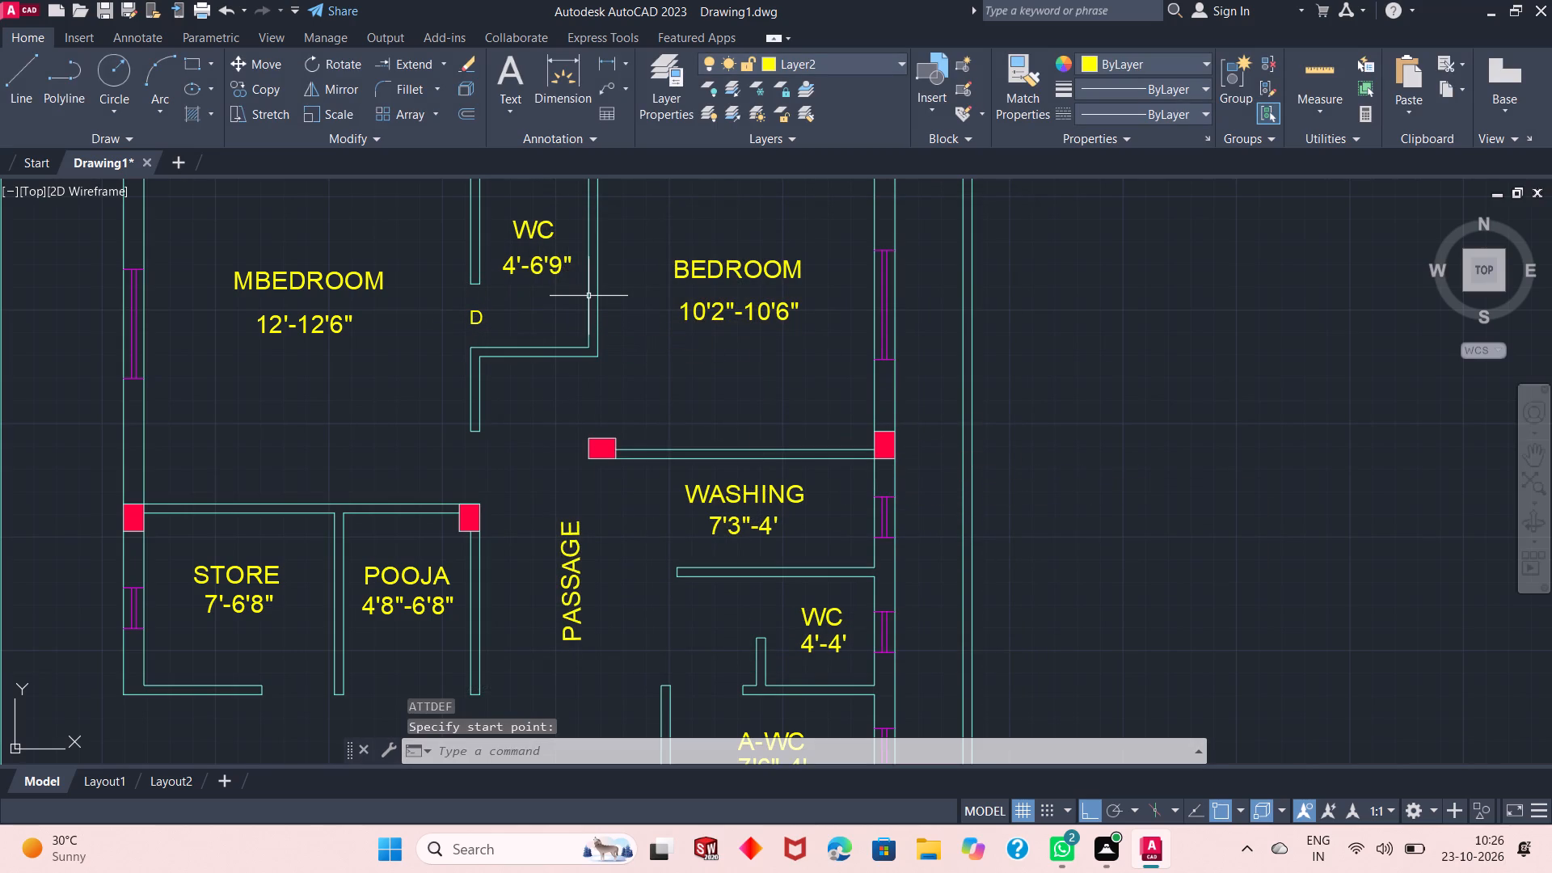
Place attribute definitions with tag d in the passage-side door openings of MBEDROOM and BEDROOM.
{"action": "key", "text": "Return"}
{"action": "key", "text": "d"}
{"action": "key", "text": "Return"}
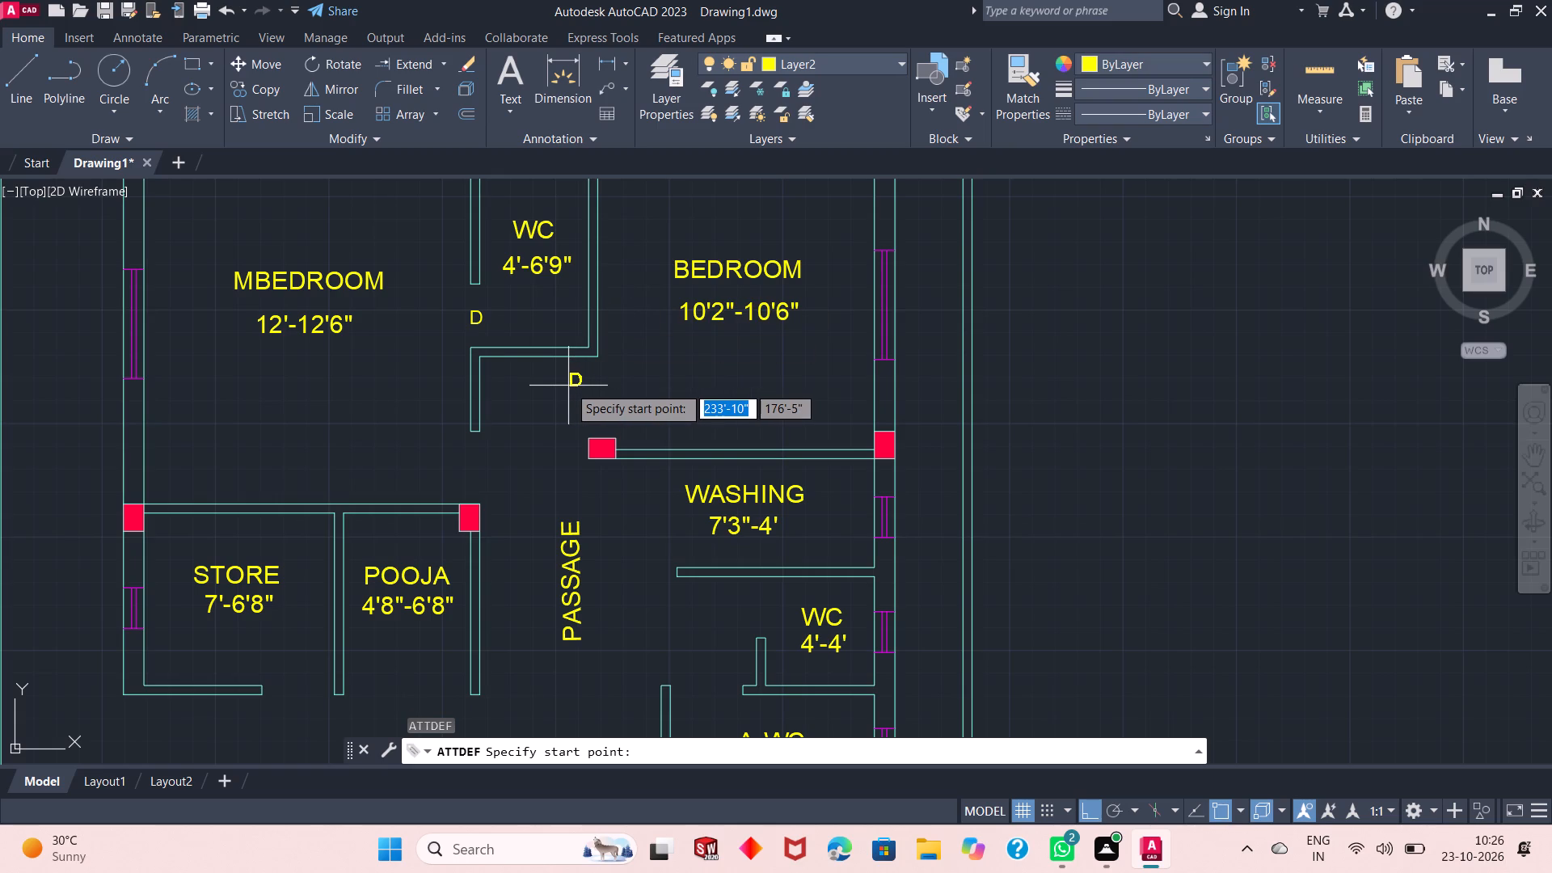
{"action": "left_click", "coordinate": [470, 478]}
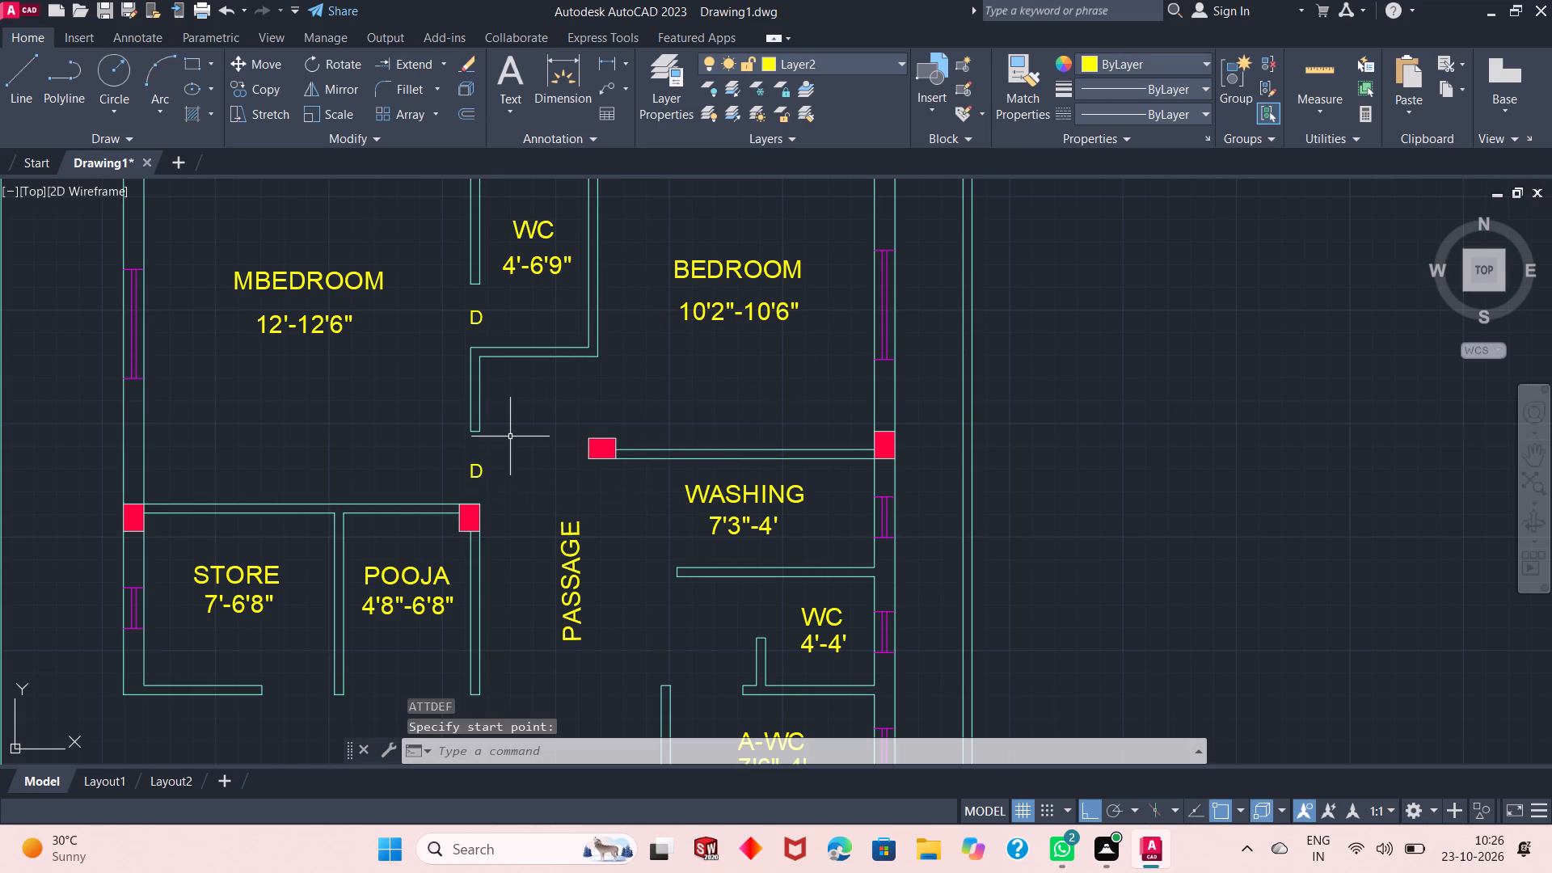
{"action": "key", "text": "Return"}
{"action": "key", "text": "d"}
{"action": "key", "text": "Return"}
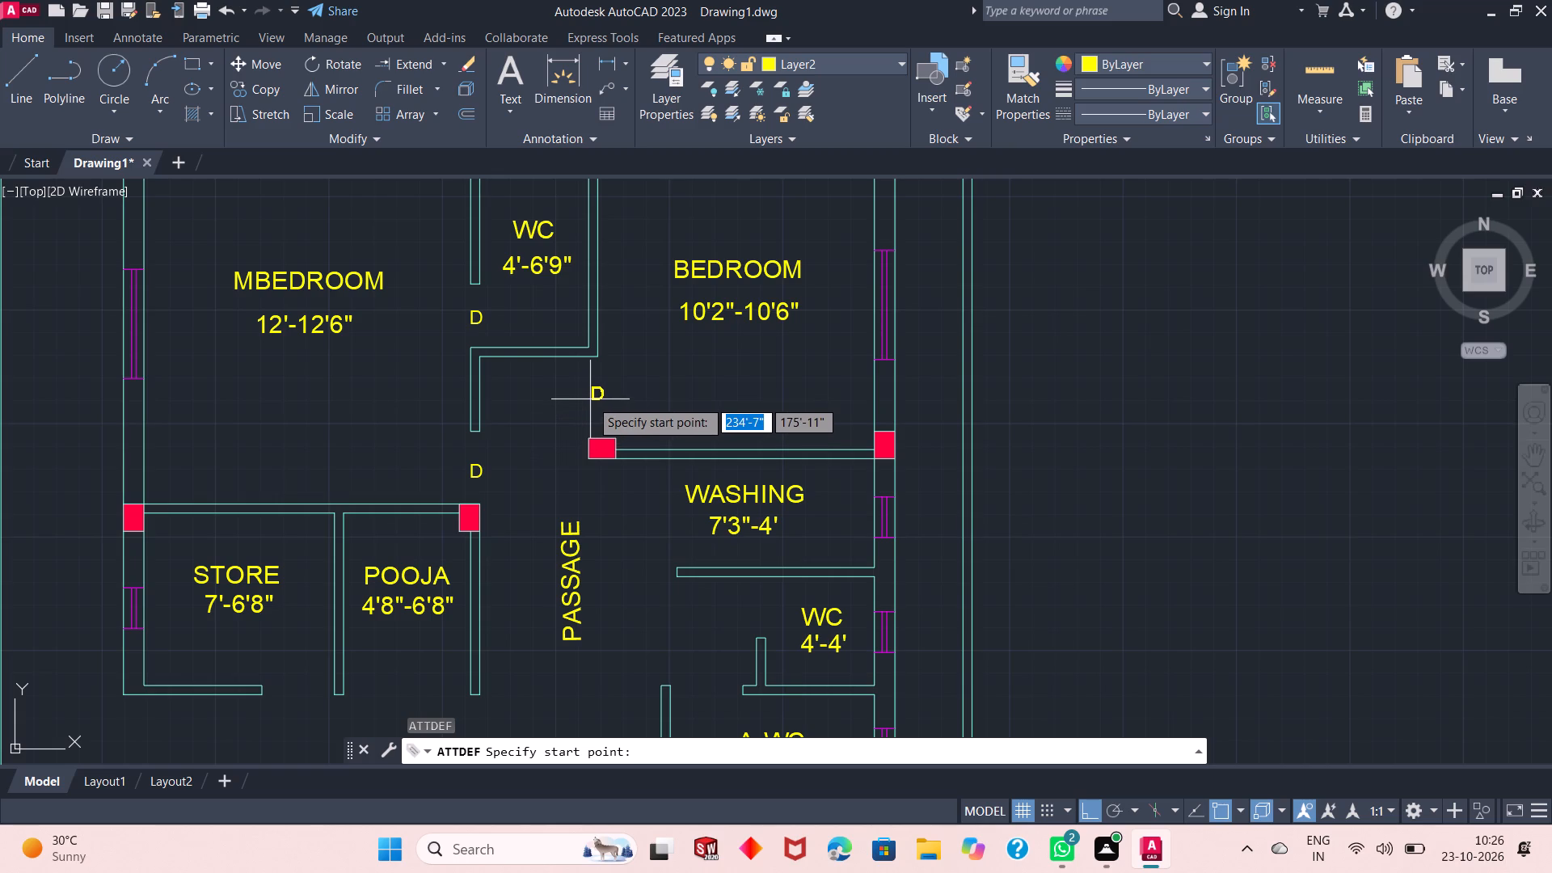
{"action": "left_click", "coordinate": [593, 406]}
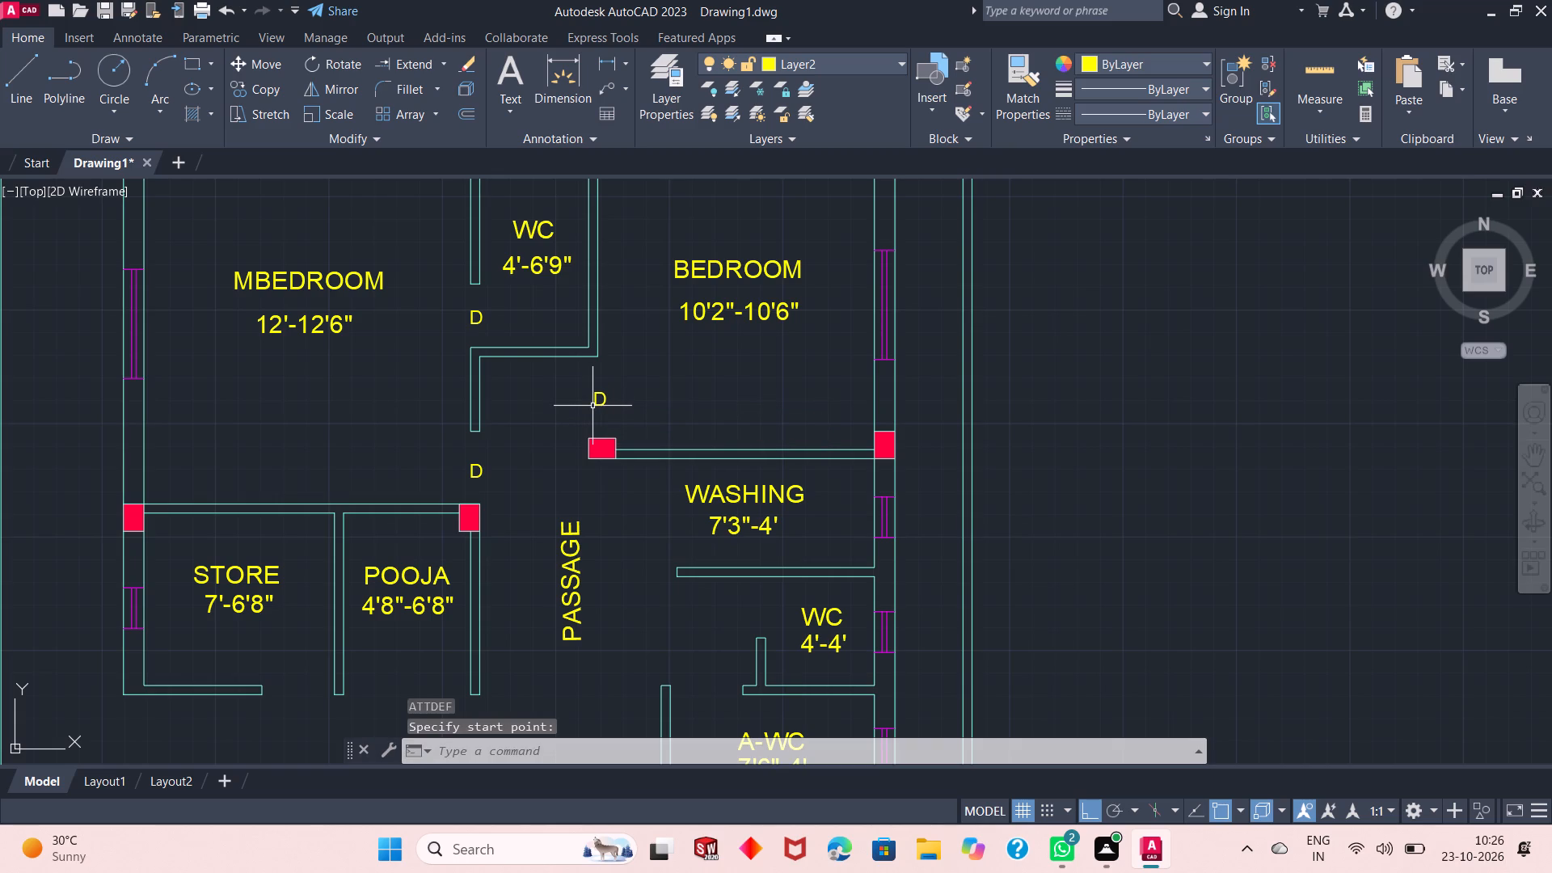
{"action": "key", "text": "d"}
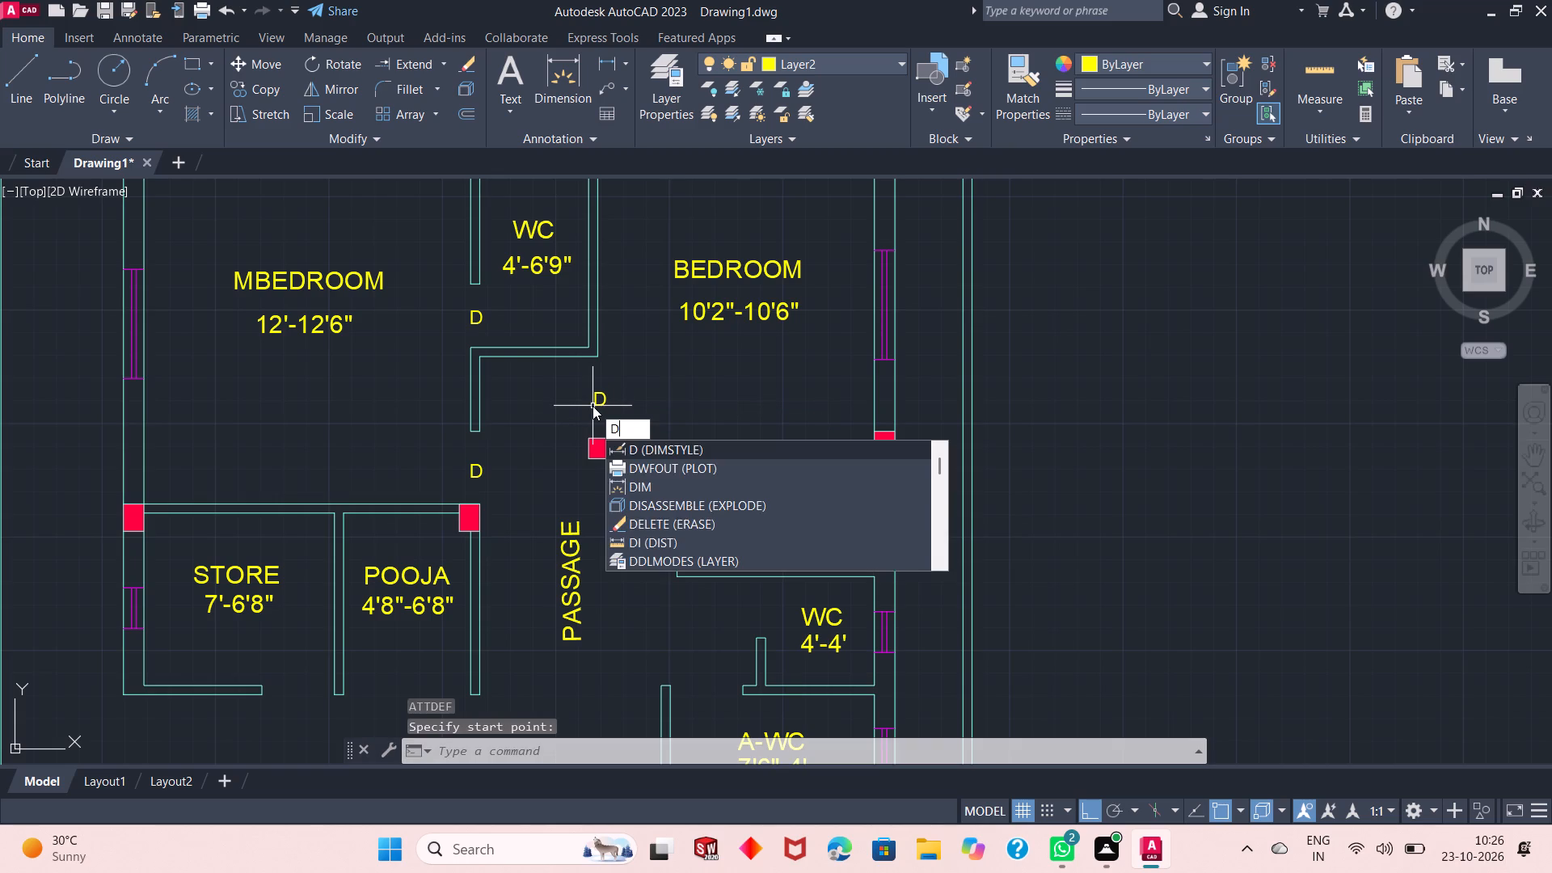
{"action": "key", "text": "Escape"}
Place attribute definitions with tag d in the door openings of the 4'-4' WC and the A-WC.
{"action": "key", "text": "Return"}
{"action": "key", "text": "d"}
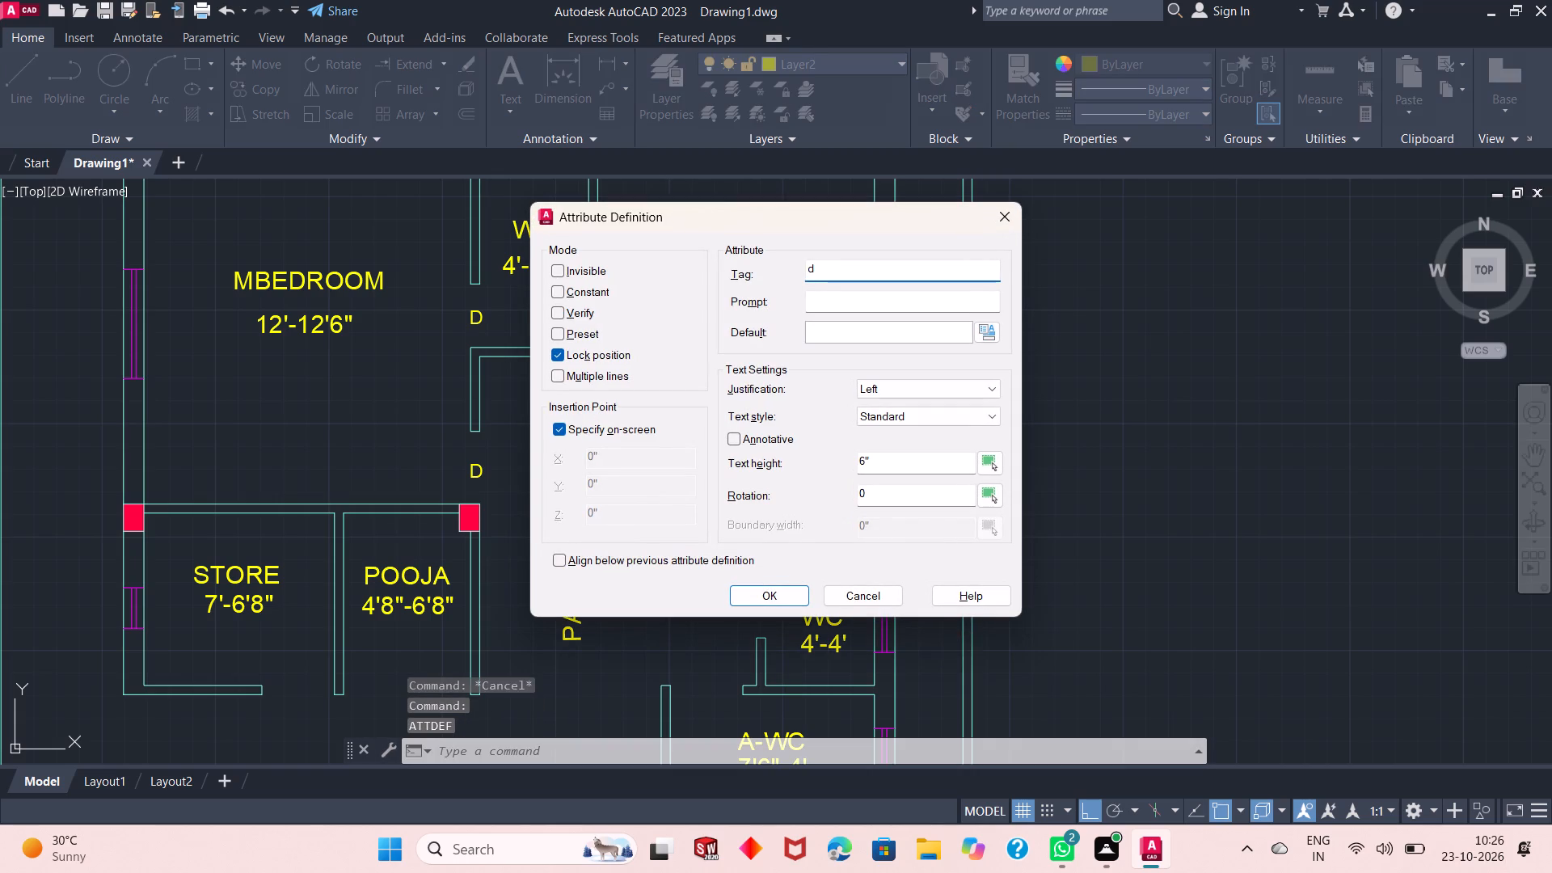
{"action": "key", "text": "Return"}
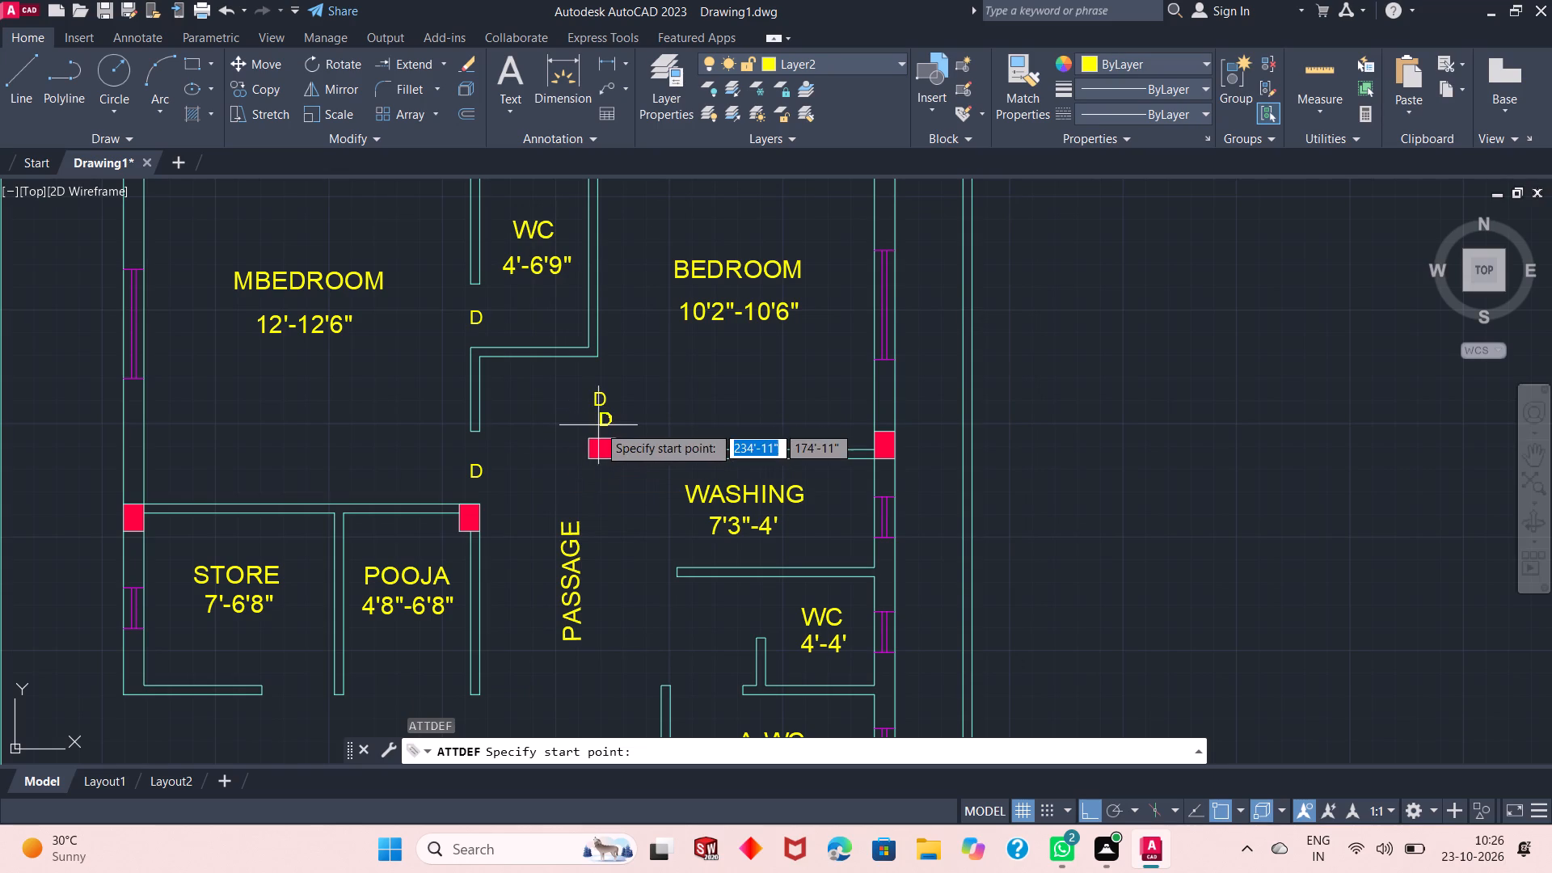
{"action": "scroll", "coordinate": [630, 353], "scroll_direction": "down", "scroll_amount": 2}
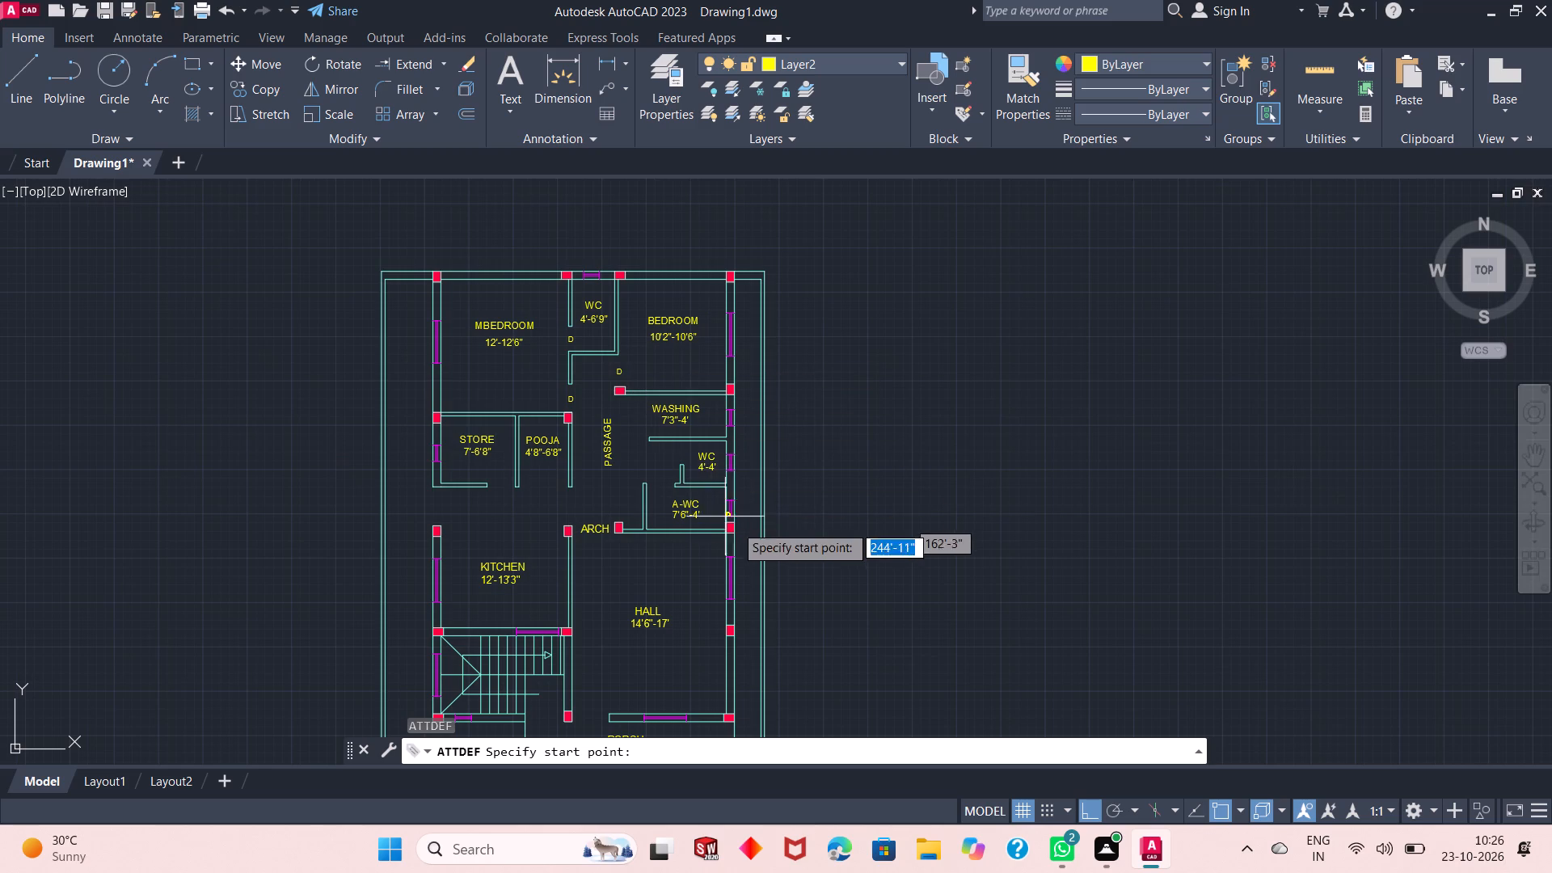
{"action": "scroll", "coordinate": [682, 490], "scroll_direction": "up", "scroll_amount": 3}
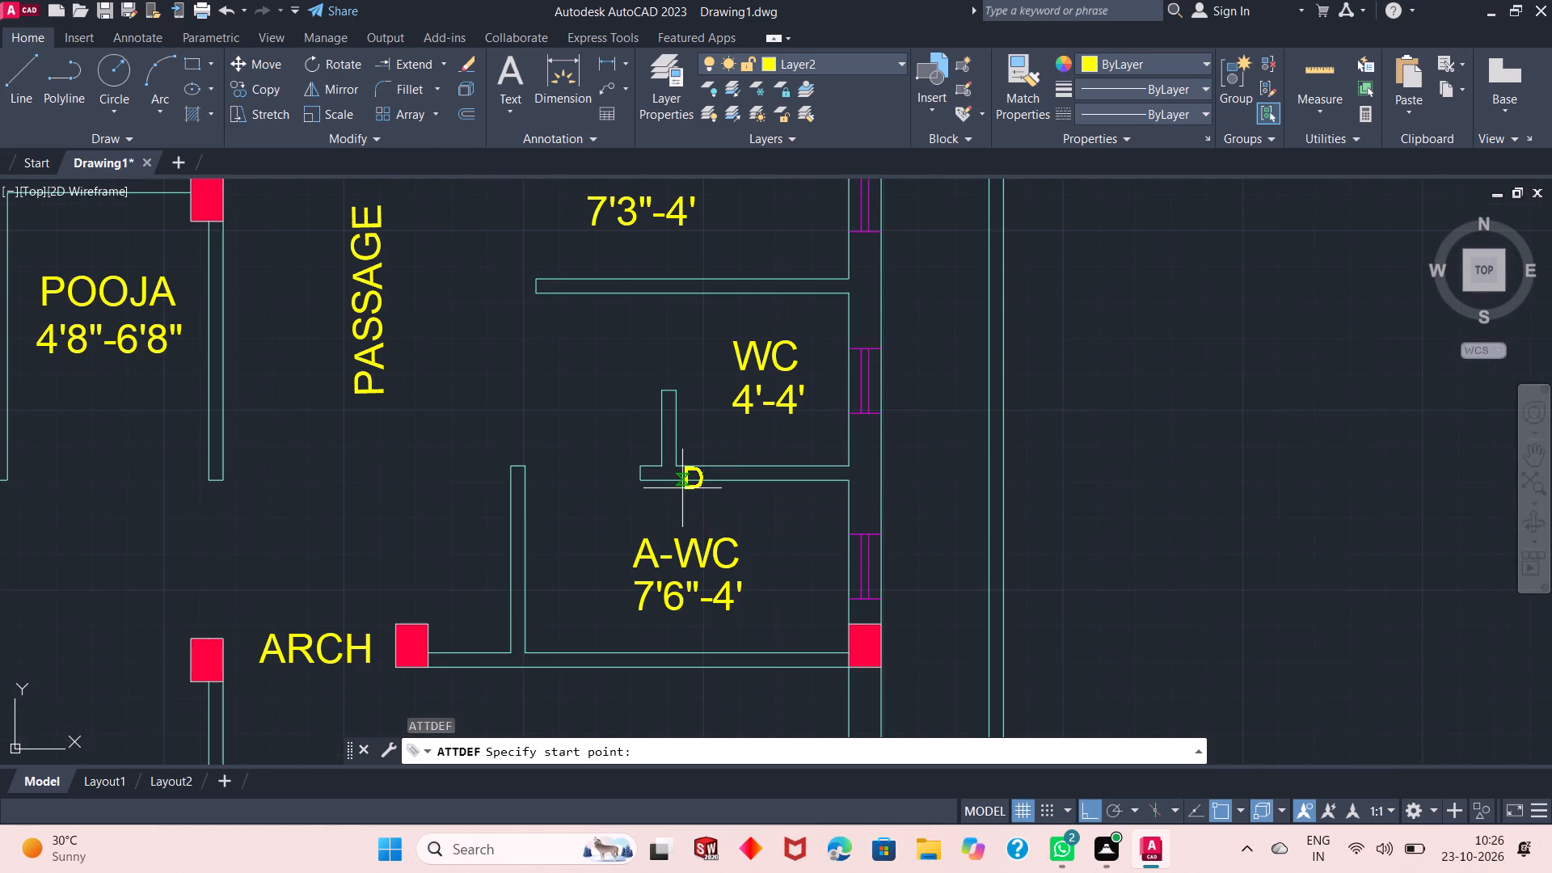
{"action": "left_click", "coordinate": [660, 351]}
{"action": "key", "text": "Return"}
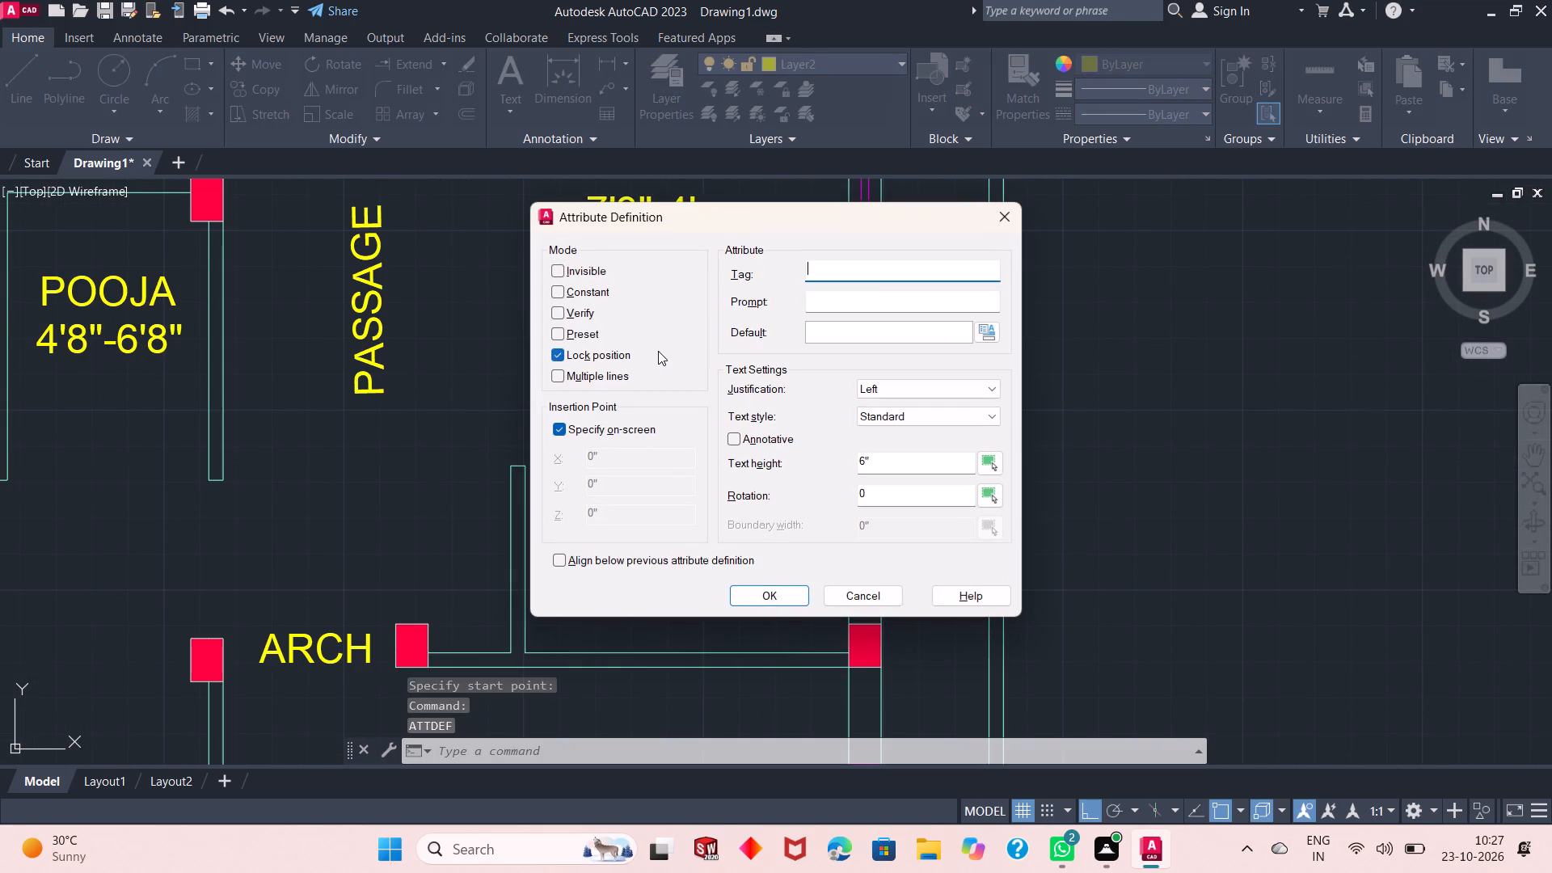
{"action": "key", "text": "d"}
{"action": "key", "text": "Return"}
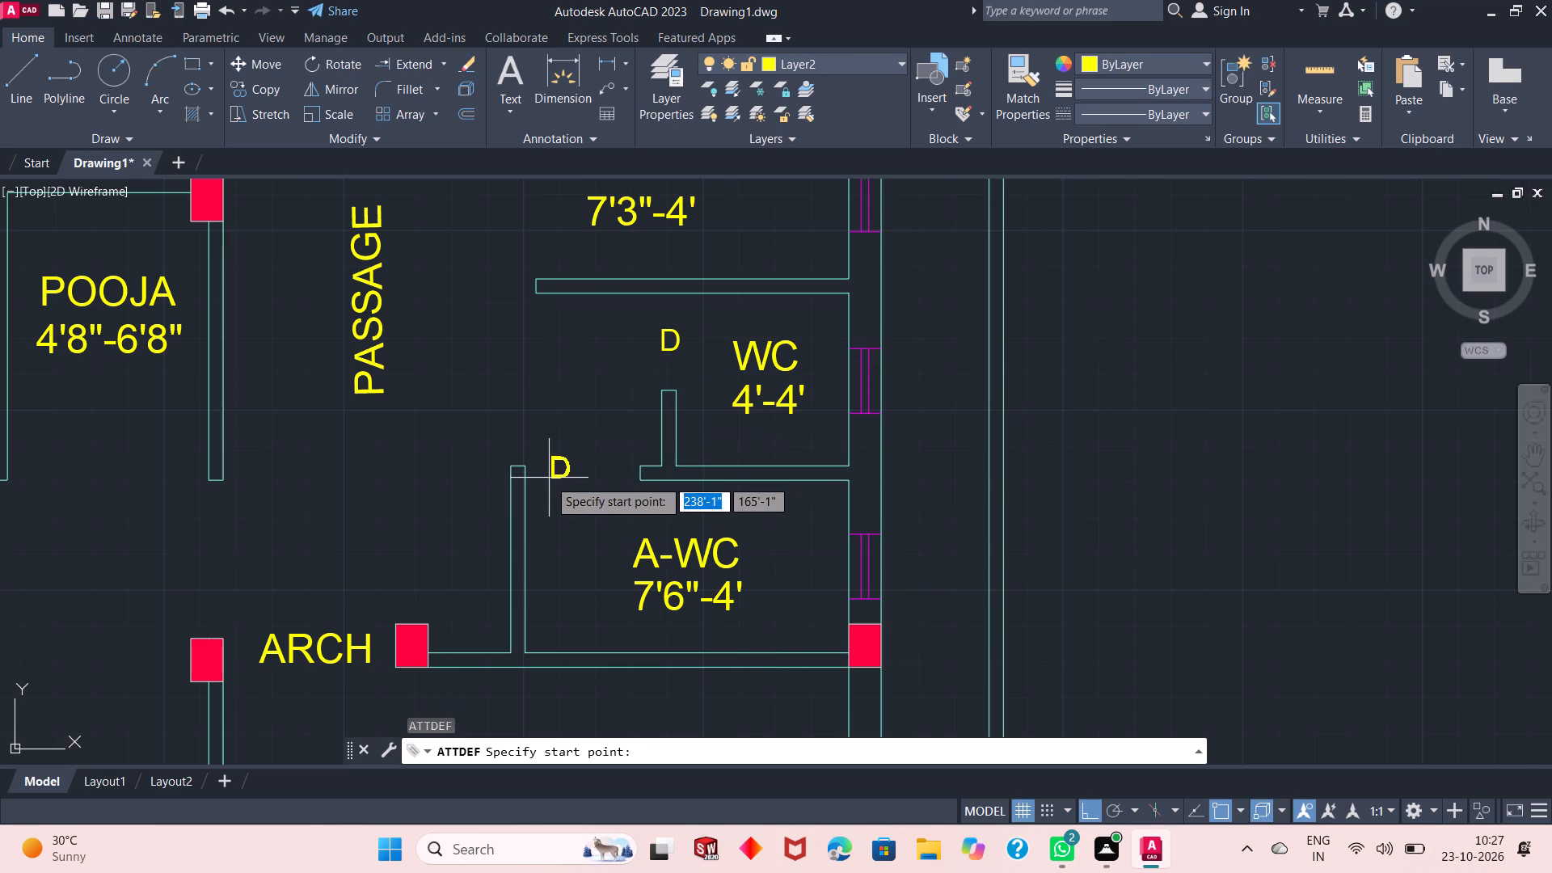
{"action": "left_click", "coordinate": [567, 485]}
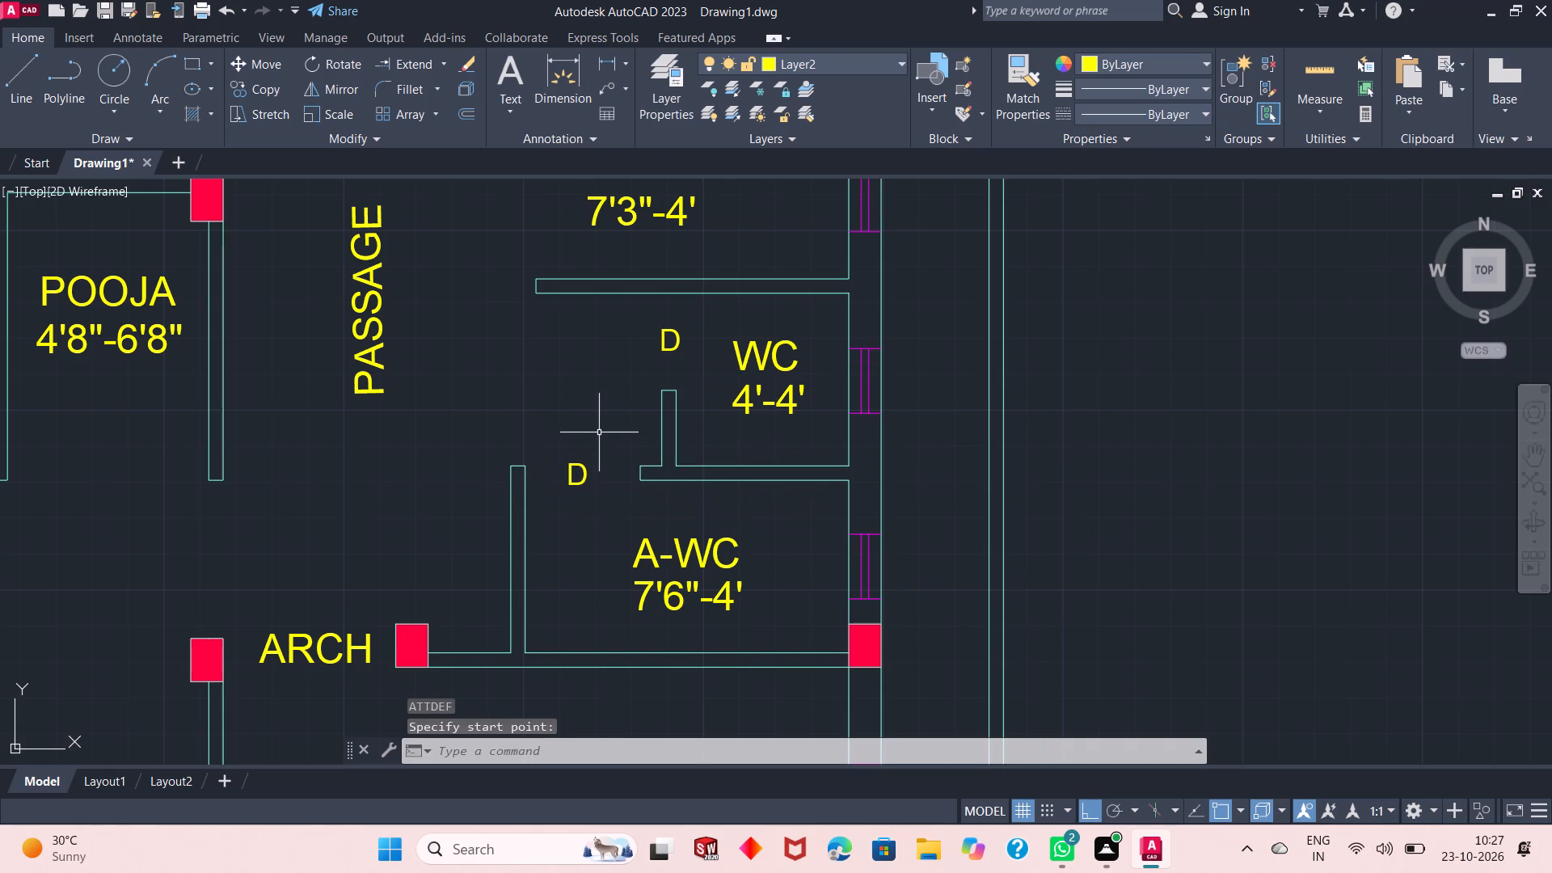
Place an attribute definition with tag d in the entrance door opening between HALL and PORCH.
{"action": "scroll", "coordinate": [727, 352], "scroll_direction": "down", "scroll_amount": 1}
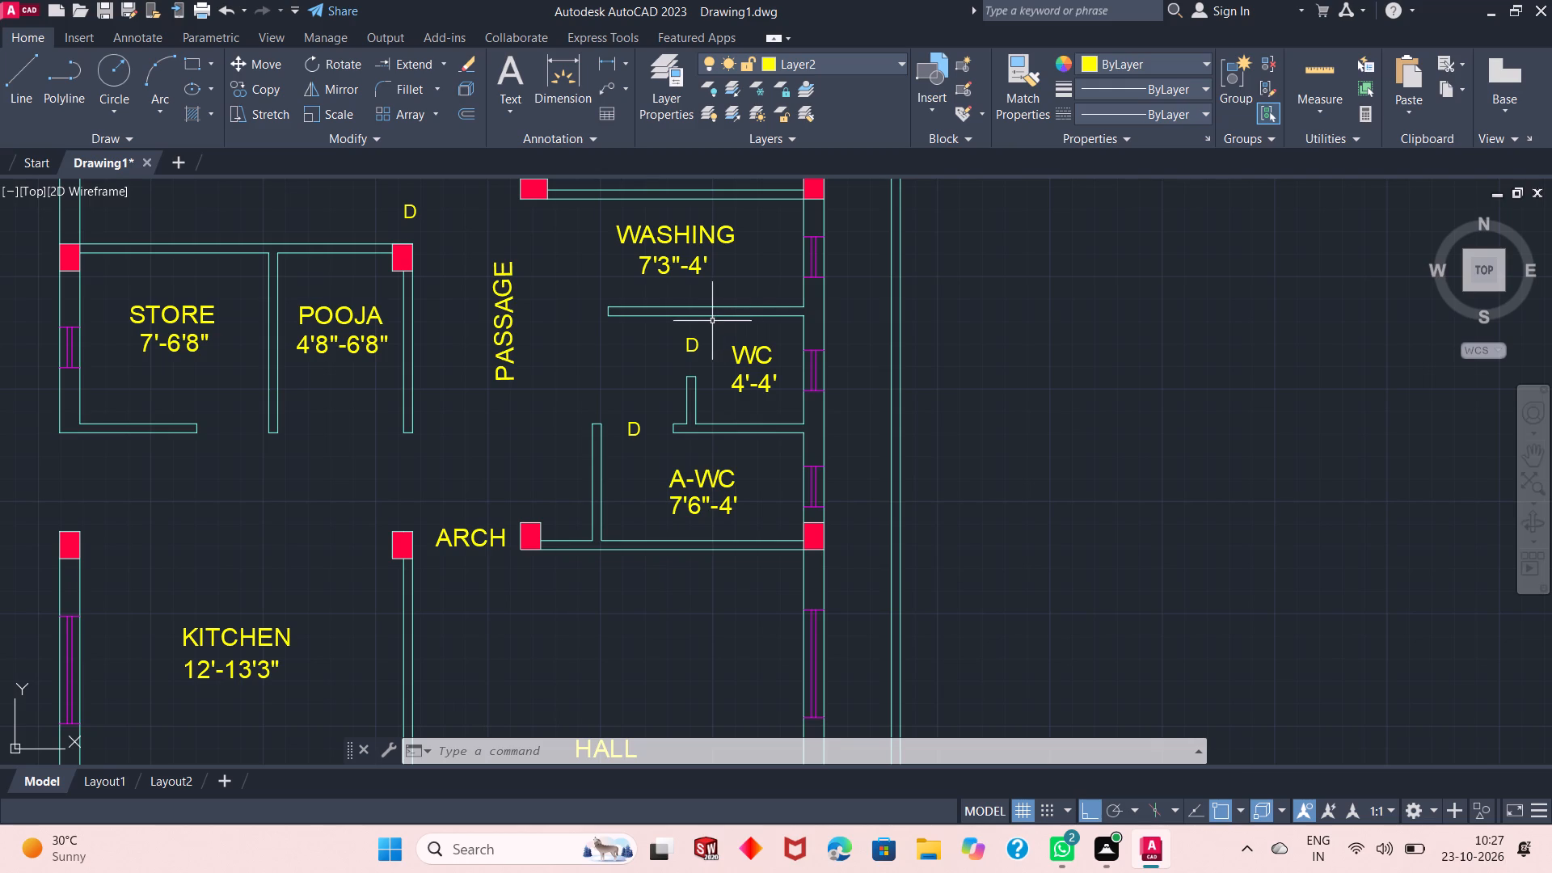
{"action": "scroll", "coordinate": [711, 321], "scroll_direction": "down", "scroll_amount": 1}
{"action": "scroll", "coordinate": [664, 397], "scroll_direction": "down", "scroll_amount": 2}
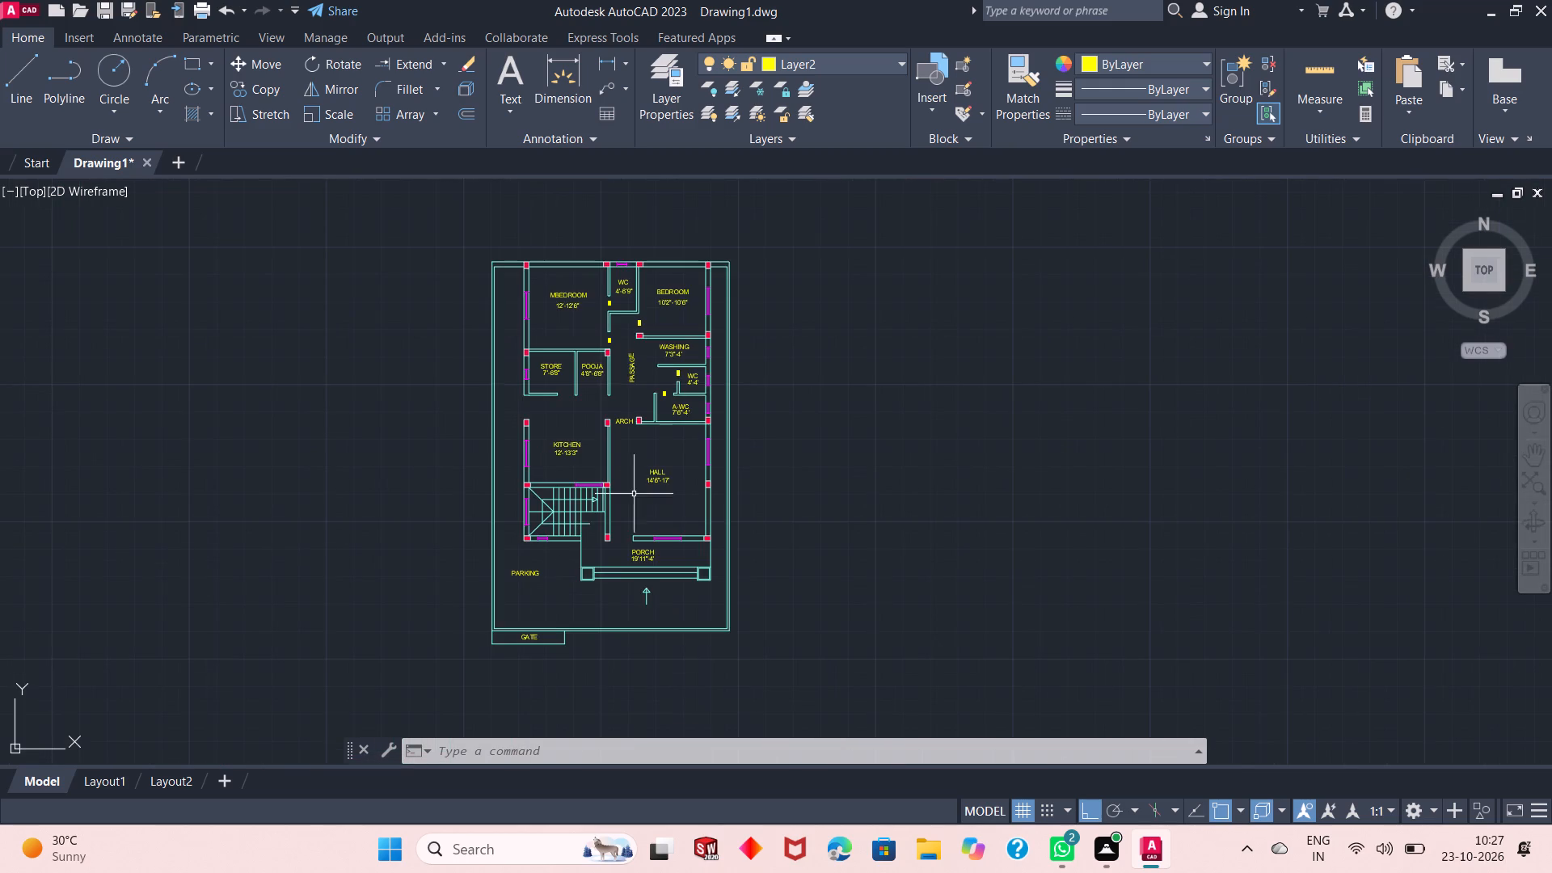
{"action": "scroll", "coordinate": [625, 544], "scroll_direction": "up", "scroll_amount": 2}
{"action": "key", "text": "Return"}
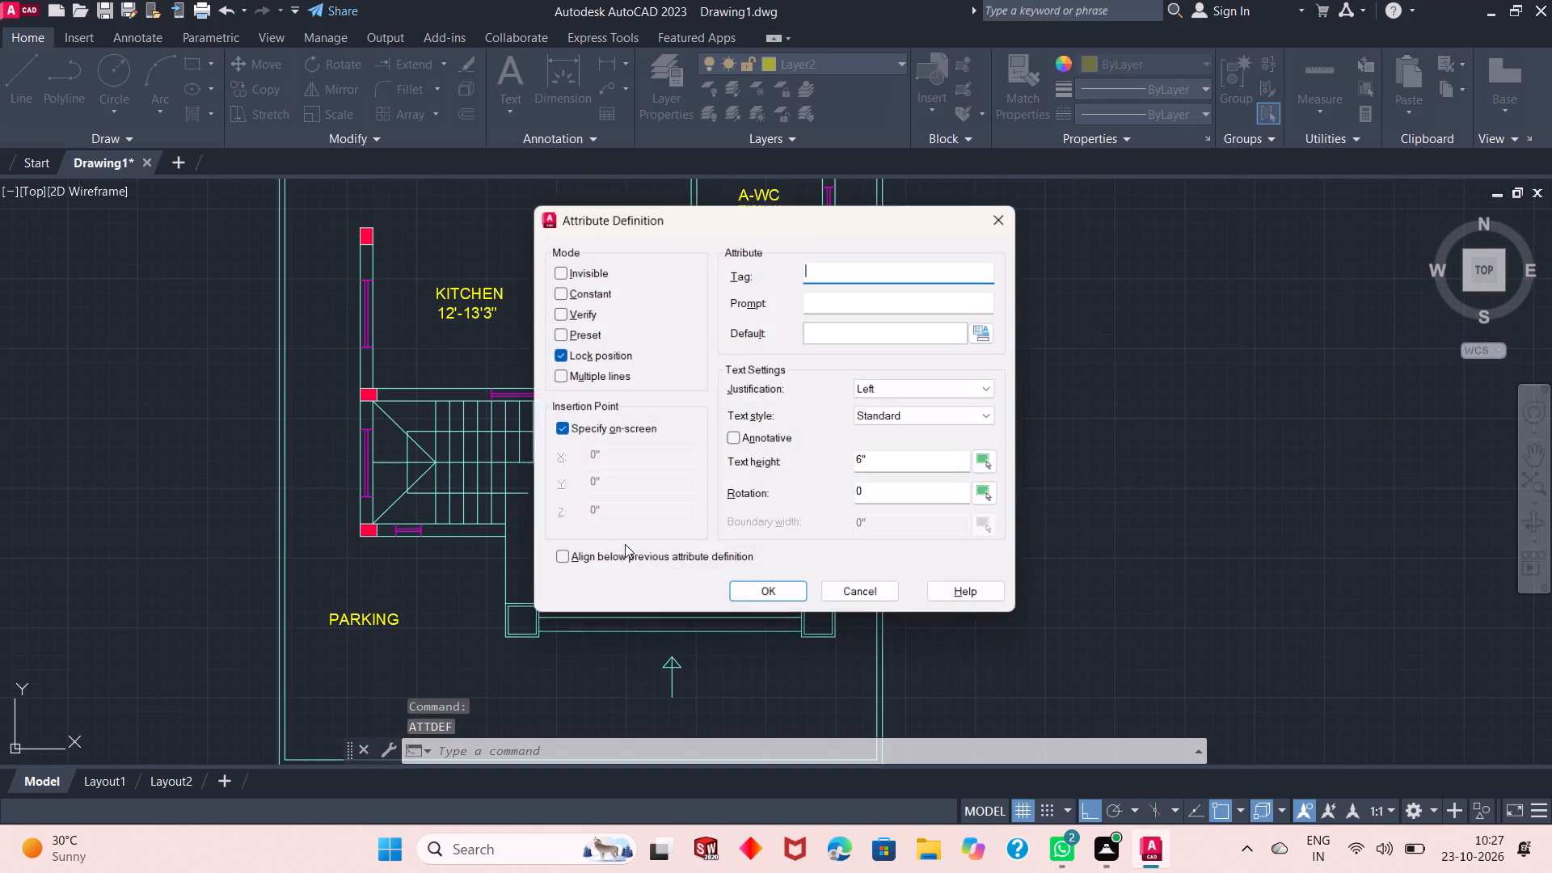
{"action": "key", "text": "d"}
{"action": "key", "text": "Return"}
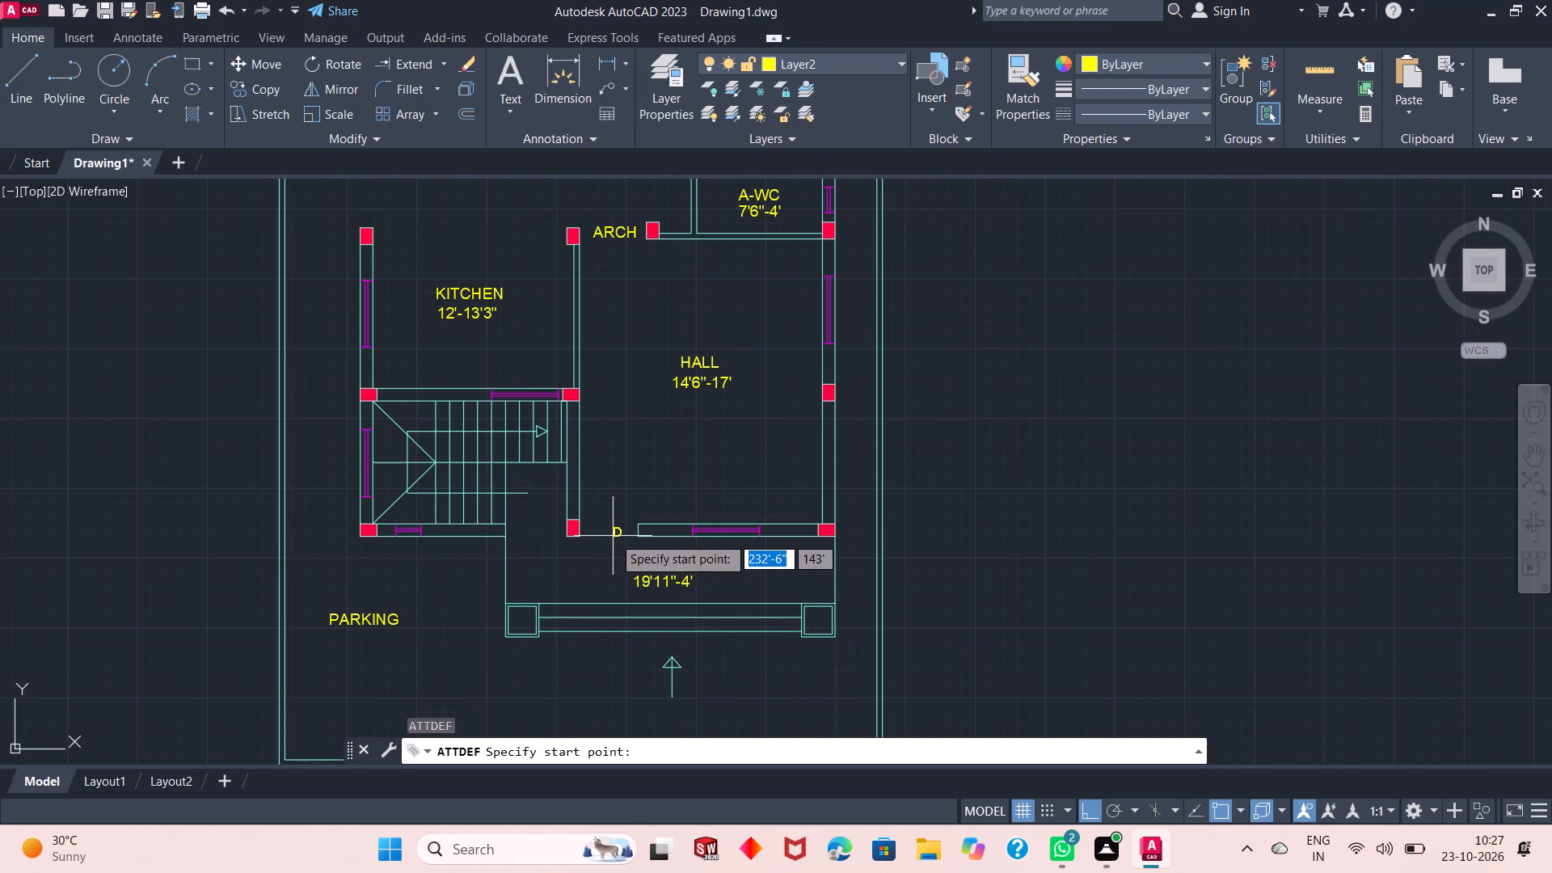
{"action": "left_click", "coordinate": [605, 535]}
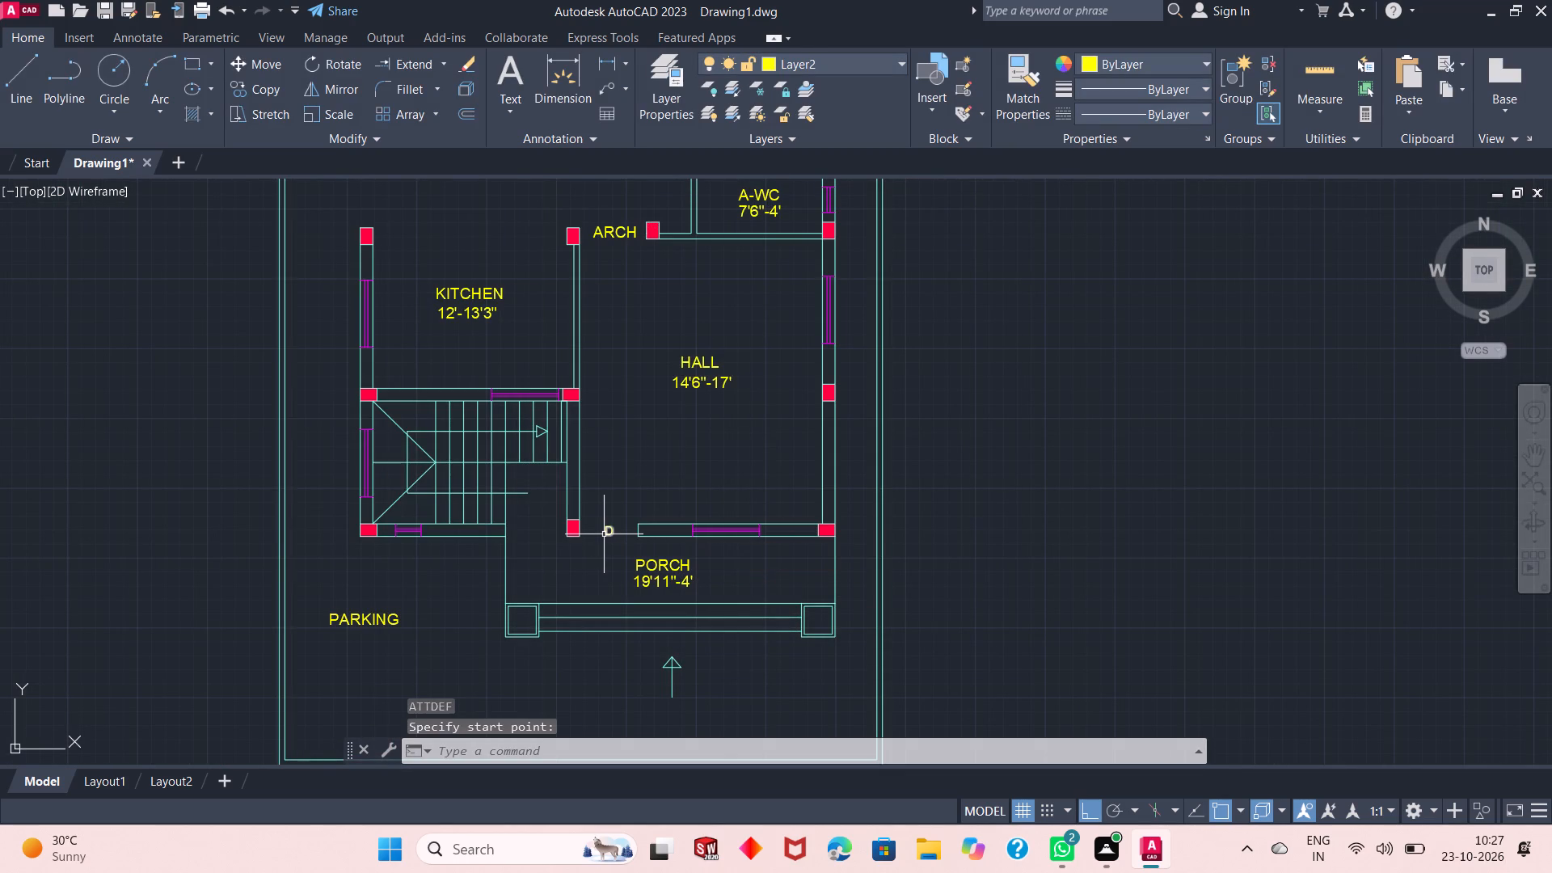
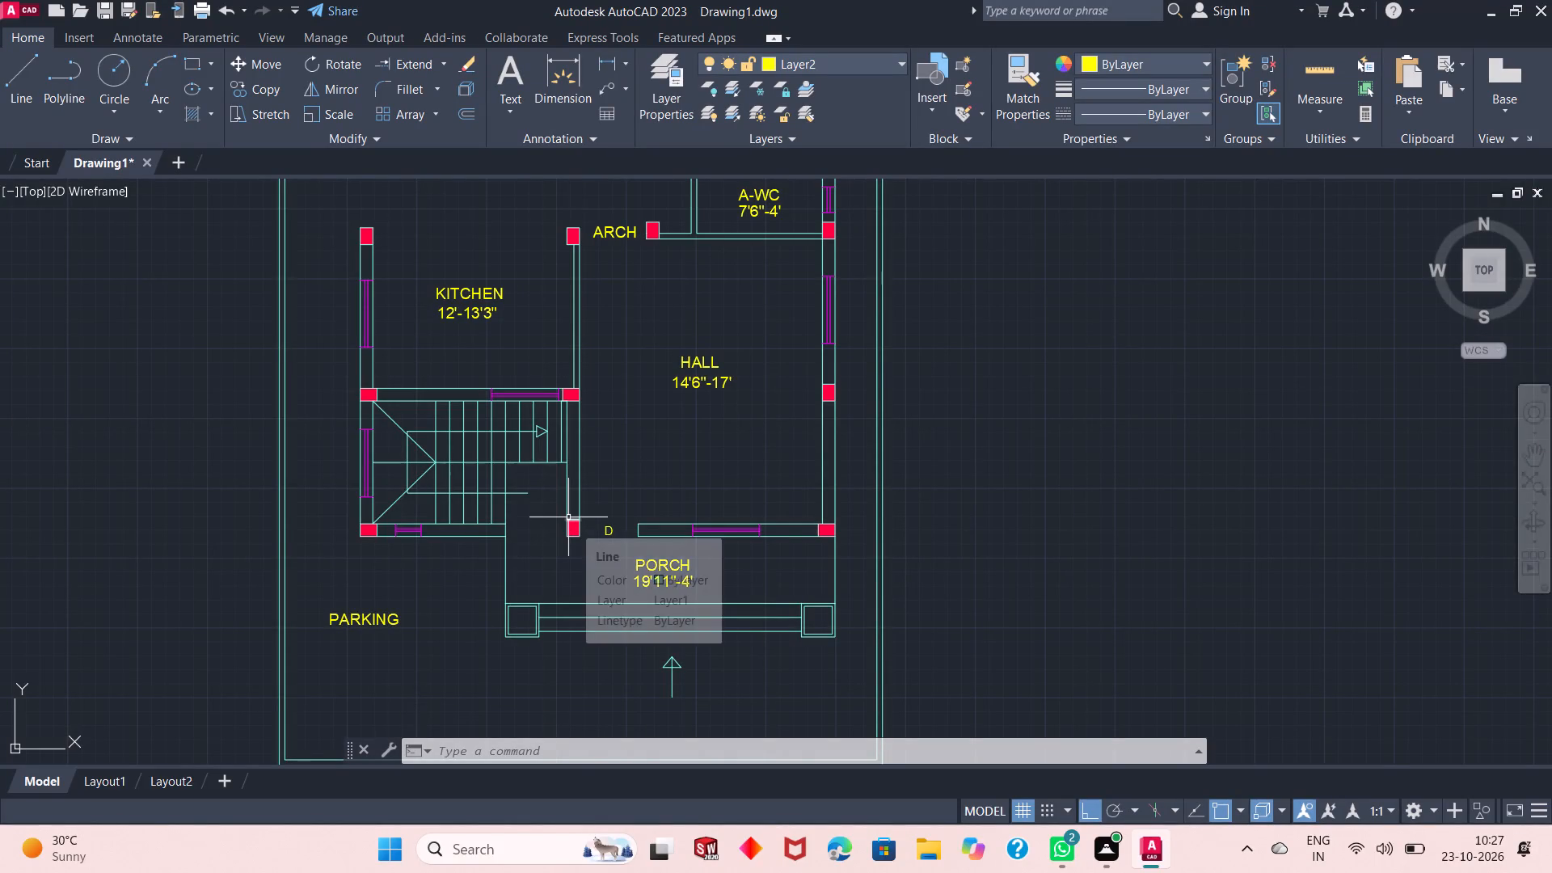
Place an attribute definition with tag d in the outer wall opening between STORE and KITCHEN.
{"action": "key", "text": "Return"}
{"action": "key", "text": "d"}
{"action": "key", "text": "Return"}
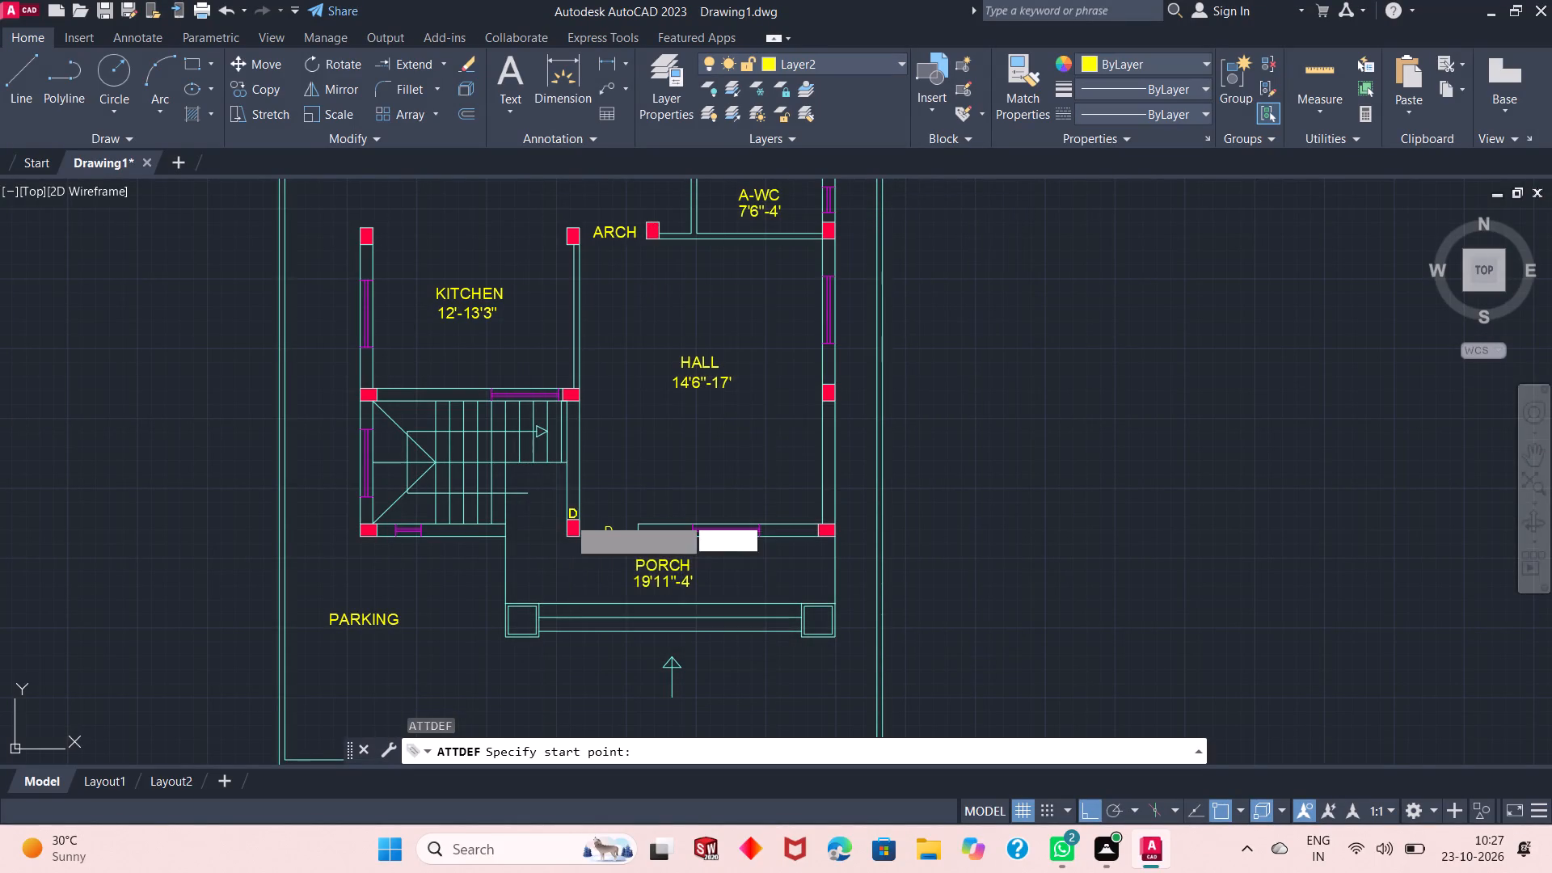
{"action": "scroll", "coordinate": [420, 543], "scroll_direction": "down", "scroll_amount": 1}
{"action": "scroll", "coordinate": [391, 288], "scroll_direction": "up", "scroll_amount": 2}
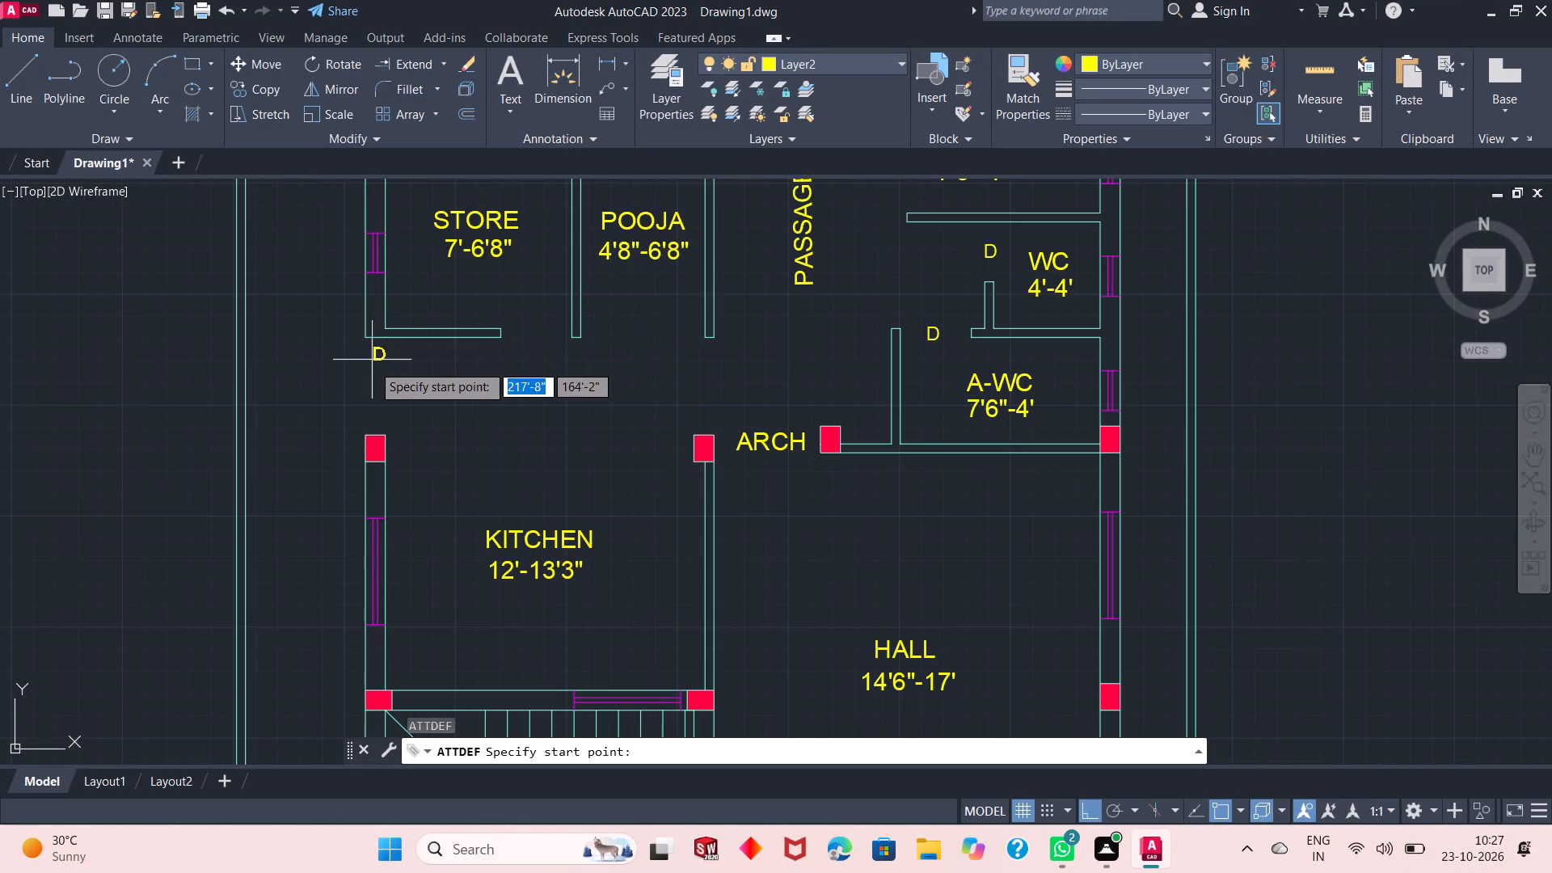
{"action": "left_click", "coordinate": [373, 392]}
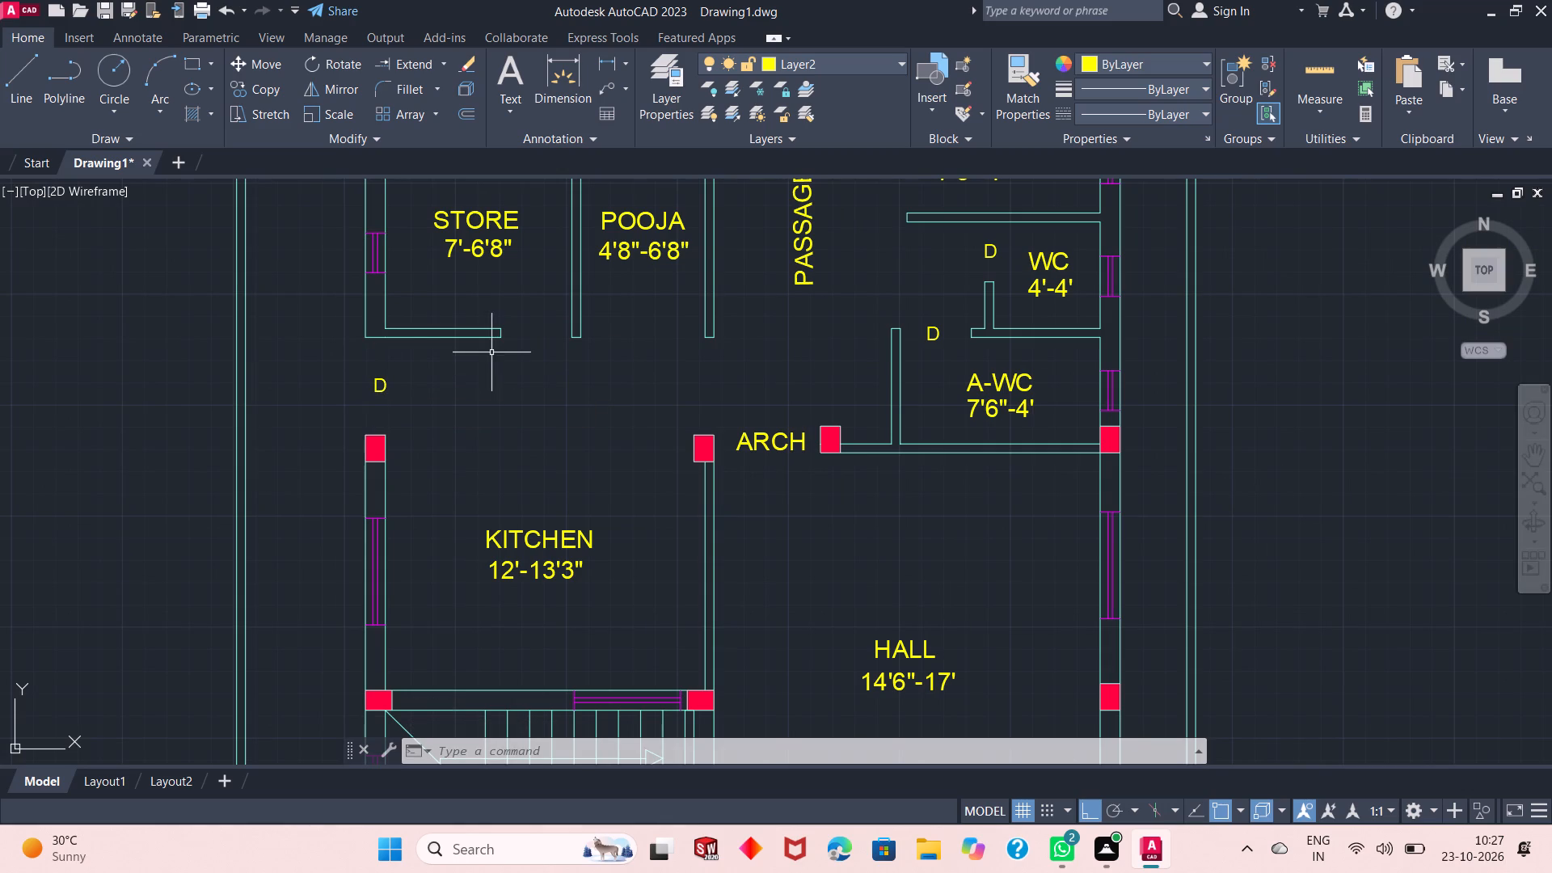
Place an attribute definition with tag w and 6" text height outside the MBEDROOM window.
{"action": "scroll", "coordinate": [669, 441], "scroll_direction": "down", "scroll_amount": 2}
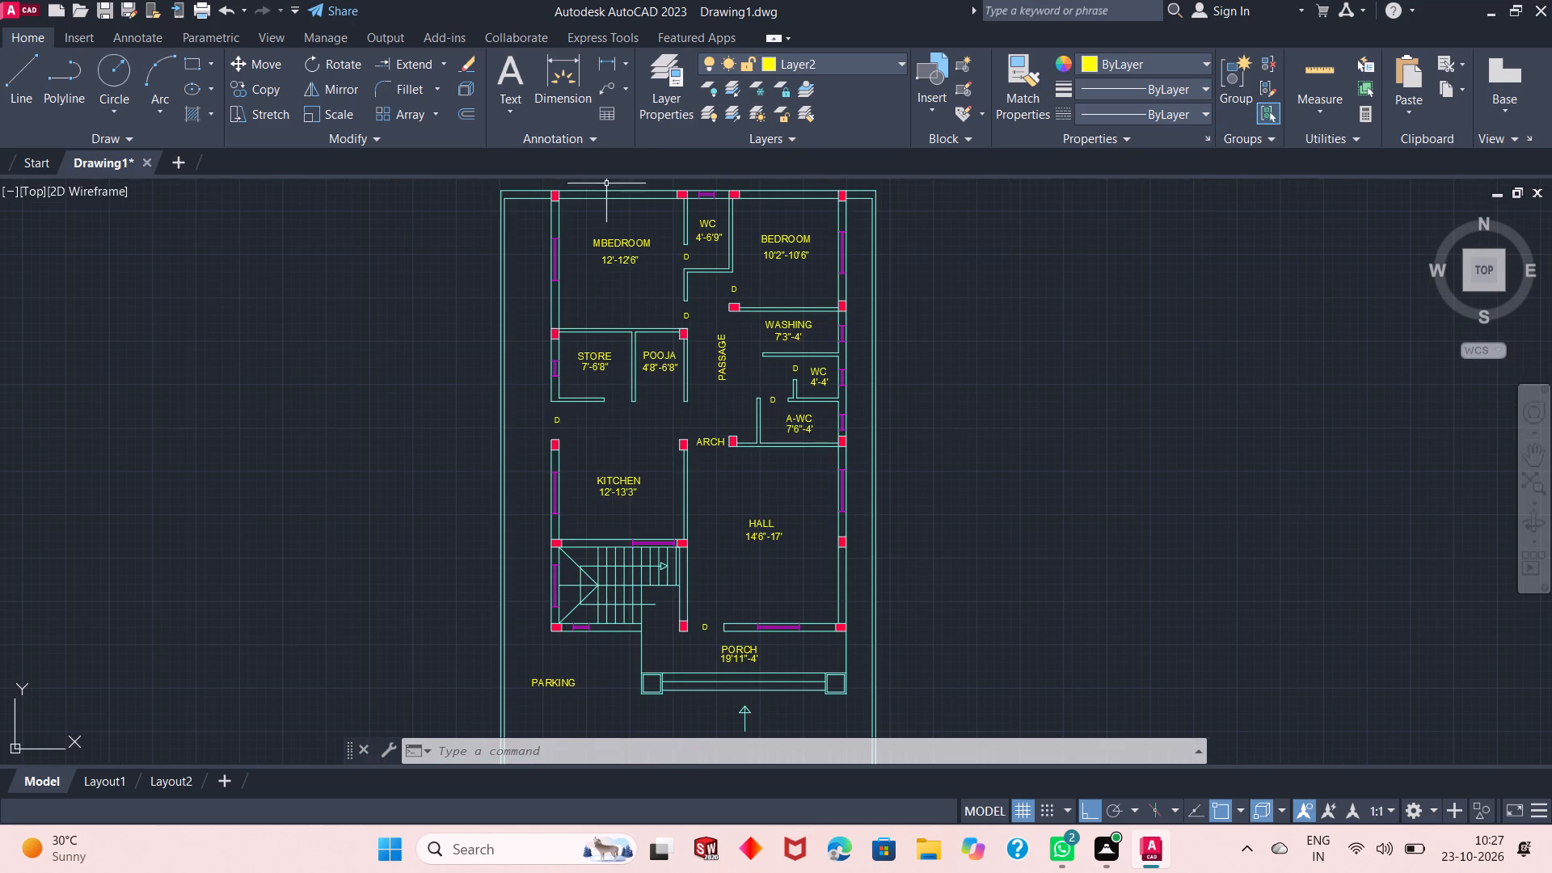
{"action": "scroll", "coordinate": [653, 414], "scroll_direction": "down", "scroll_amount": 1}
{"action": "scroll", "coordinate": [670, 259], "scroll_direction": "up", "scroll_amount": 2}
{"action": "scroll", "coordinate": [582, 345], "scroll_direction": "up", "scroll_amount": 1}
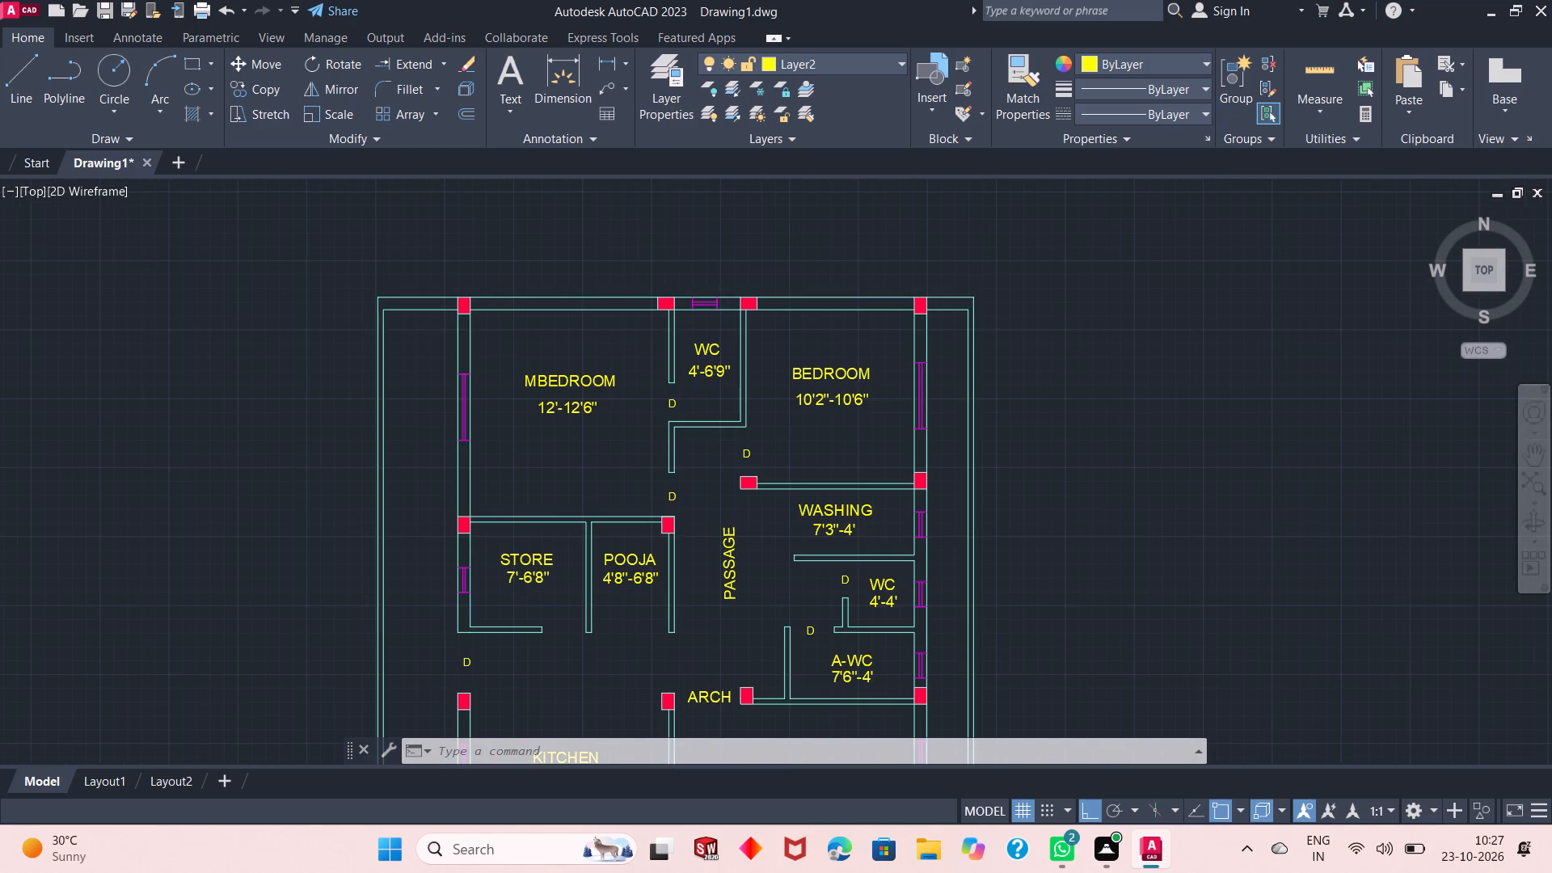
{"action": "key", "text": "Return"}
{"action": "key", "text": "w"}
{"action": "key", "text": "Return"}
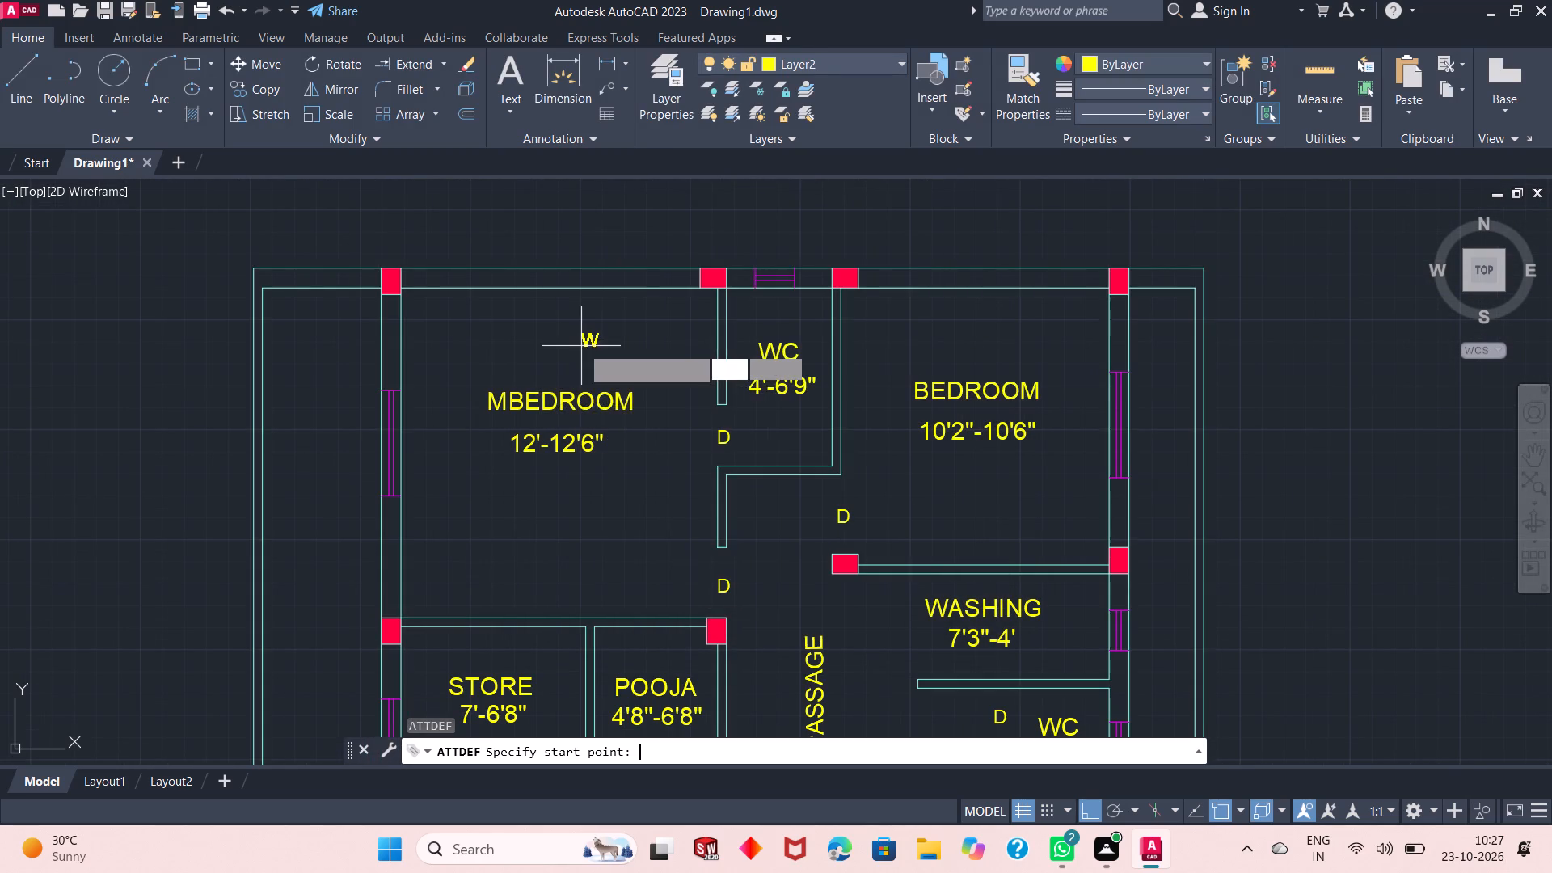
{"action": "left_click", "coordinate": [356, 452]}
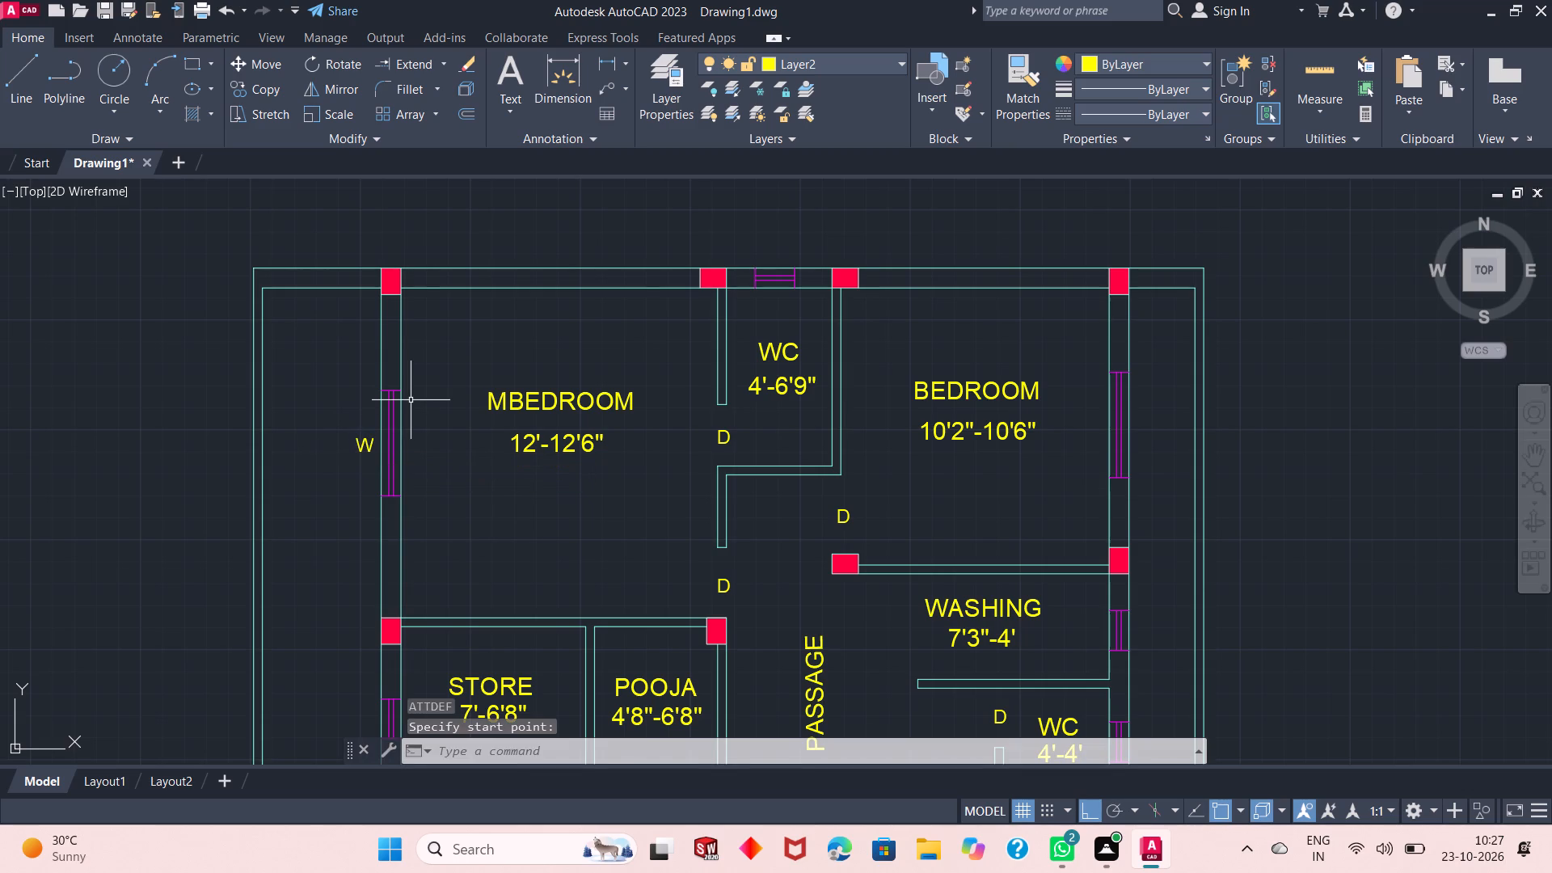
Place an attribute definition with tag v and 6" text height outside the ventilator of the 4'-6'9" WC.
{"action": "key", "text": "Return"}
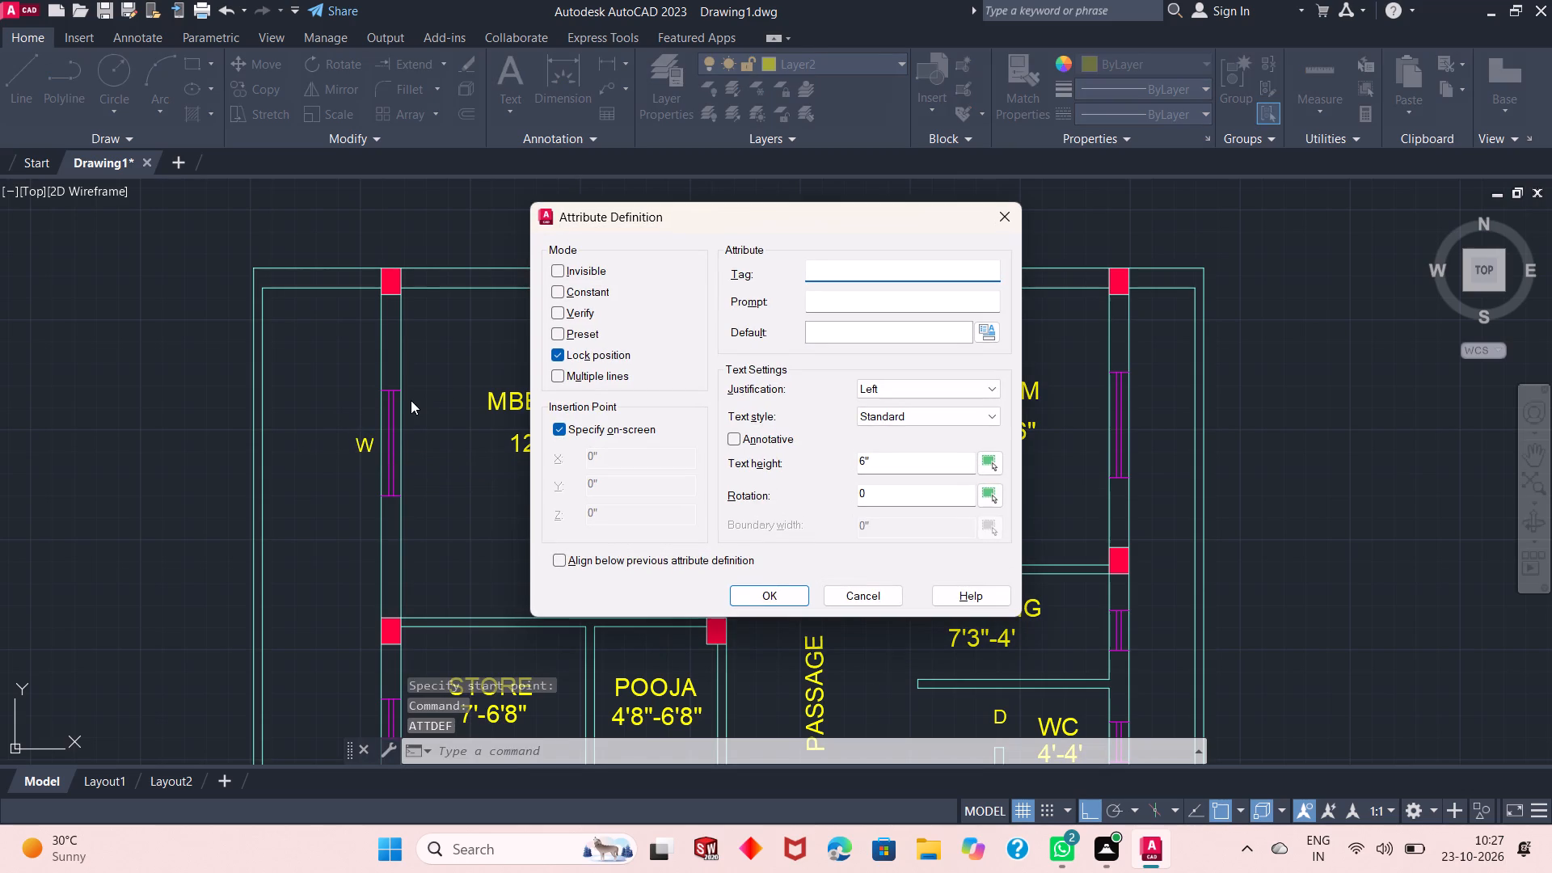
{"action": "key", "text": "v"}
{"action": "key", "text": "Return"}
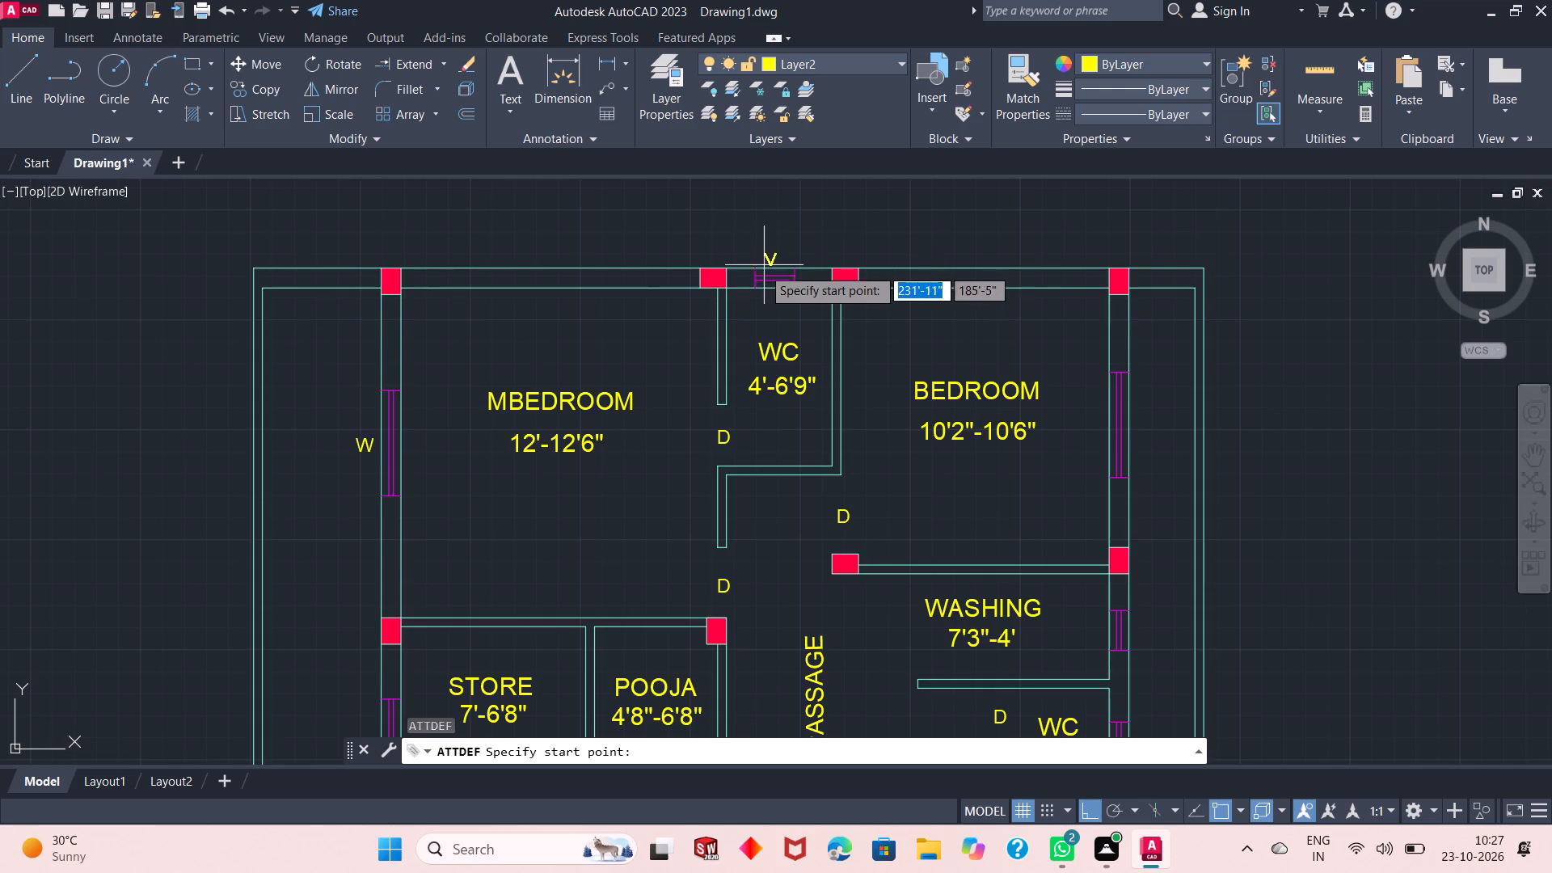
{"action": "scroll", "coordinate": [762, 268], "scroll_direction": "up", "scroll_amount": 1}
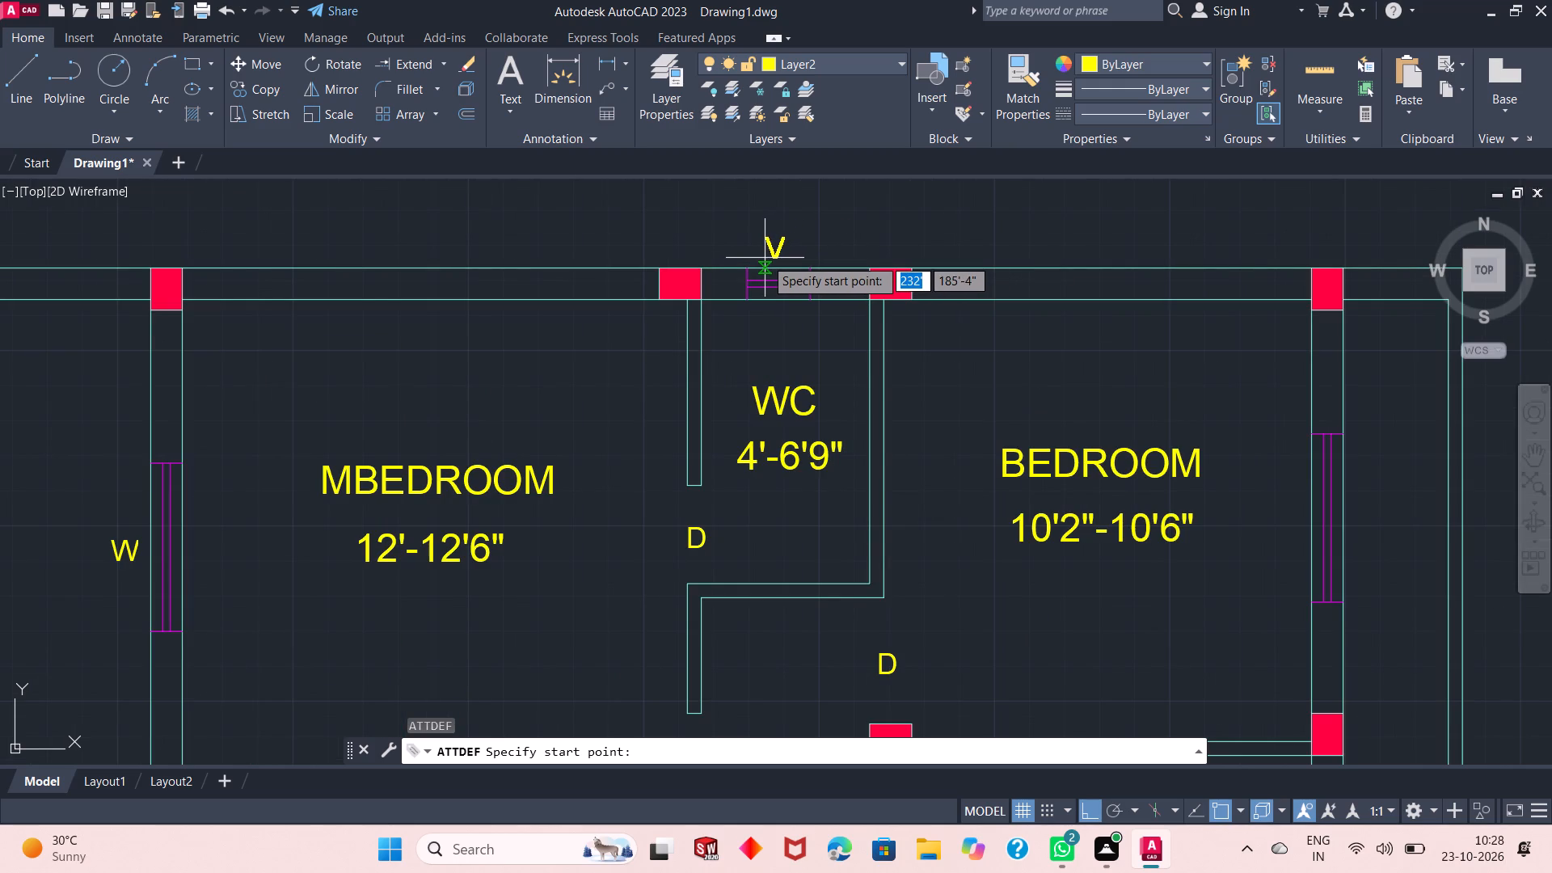
{"action": "left_click", "coordinate": [766, 257]}
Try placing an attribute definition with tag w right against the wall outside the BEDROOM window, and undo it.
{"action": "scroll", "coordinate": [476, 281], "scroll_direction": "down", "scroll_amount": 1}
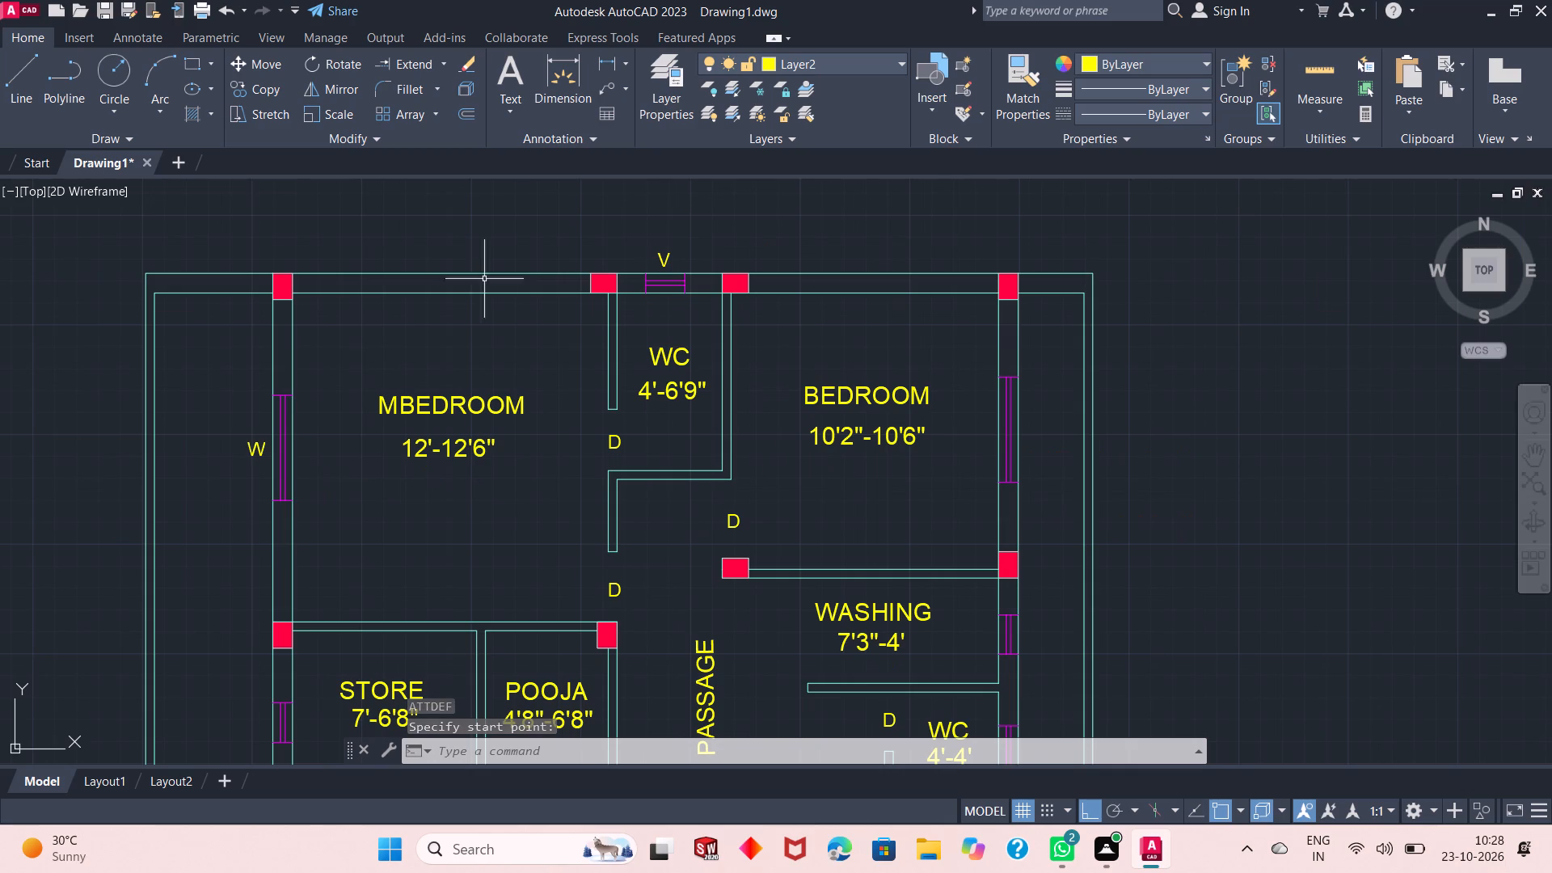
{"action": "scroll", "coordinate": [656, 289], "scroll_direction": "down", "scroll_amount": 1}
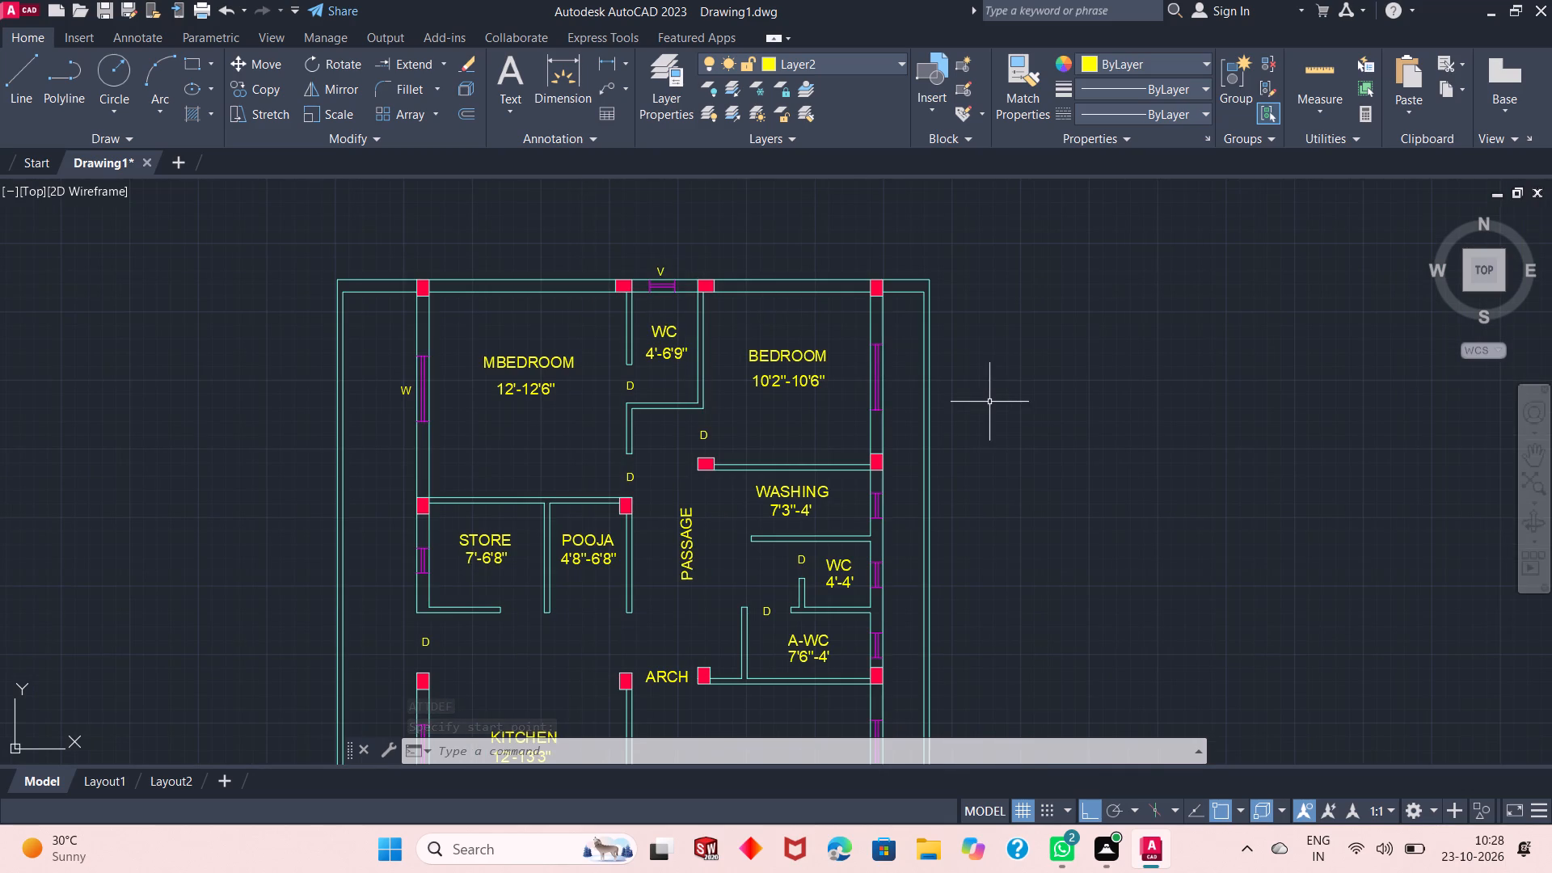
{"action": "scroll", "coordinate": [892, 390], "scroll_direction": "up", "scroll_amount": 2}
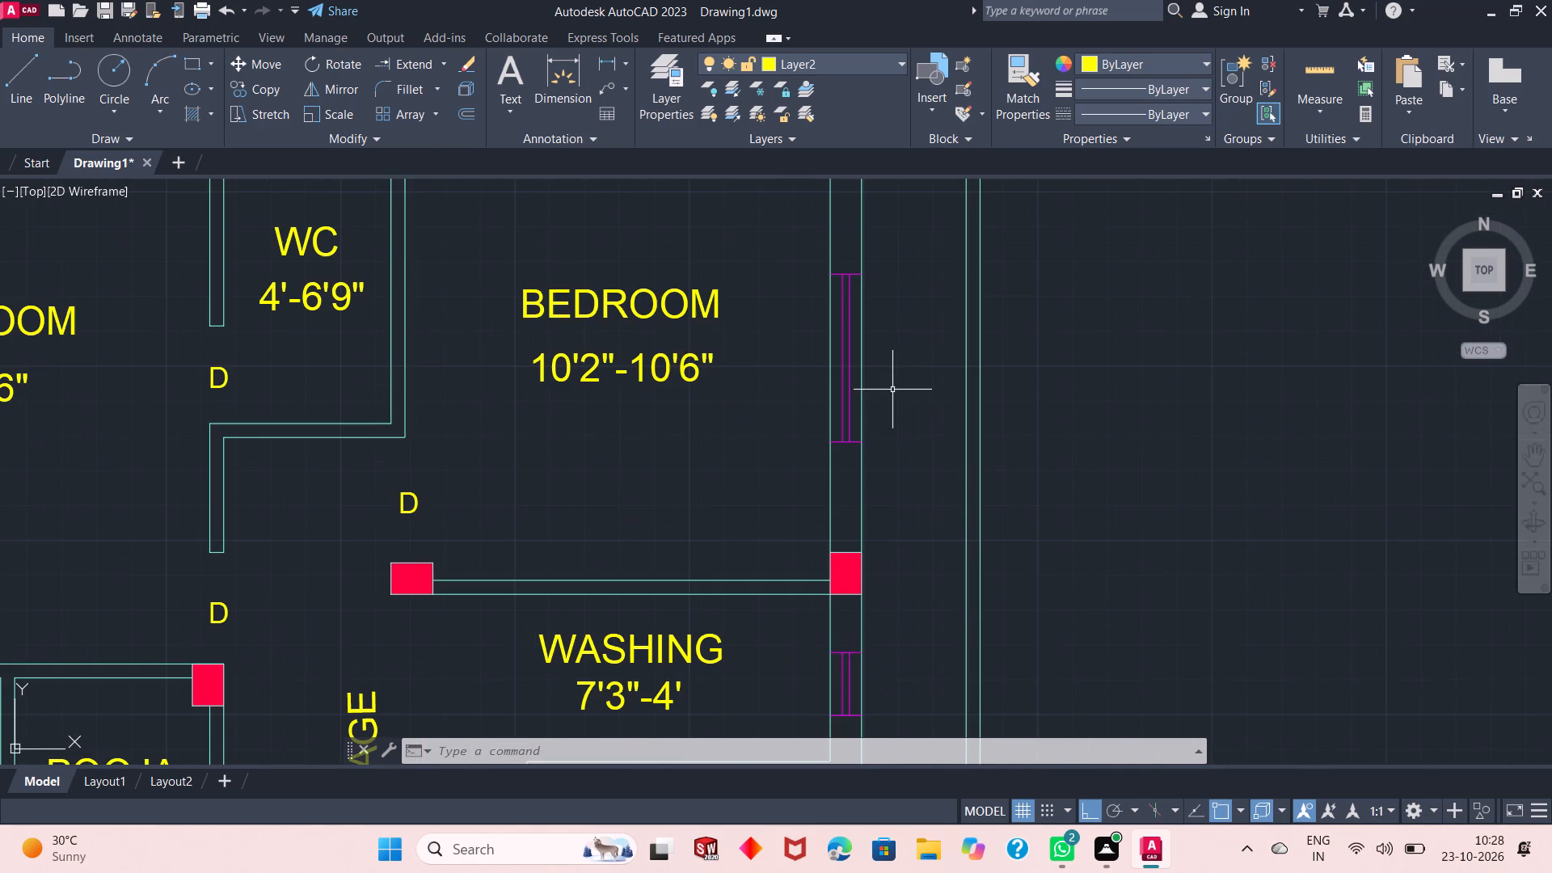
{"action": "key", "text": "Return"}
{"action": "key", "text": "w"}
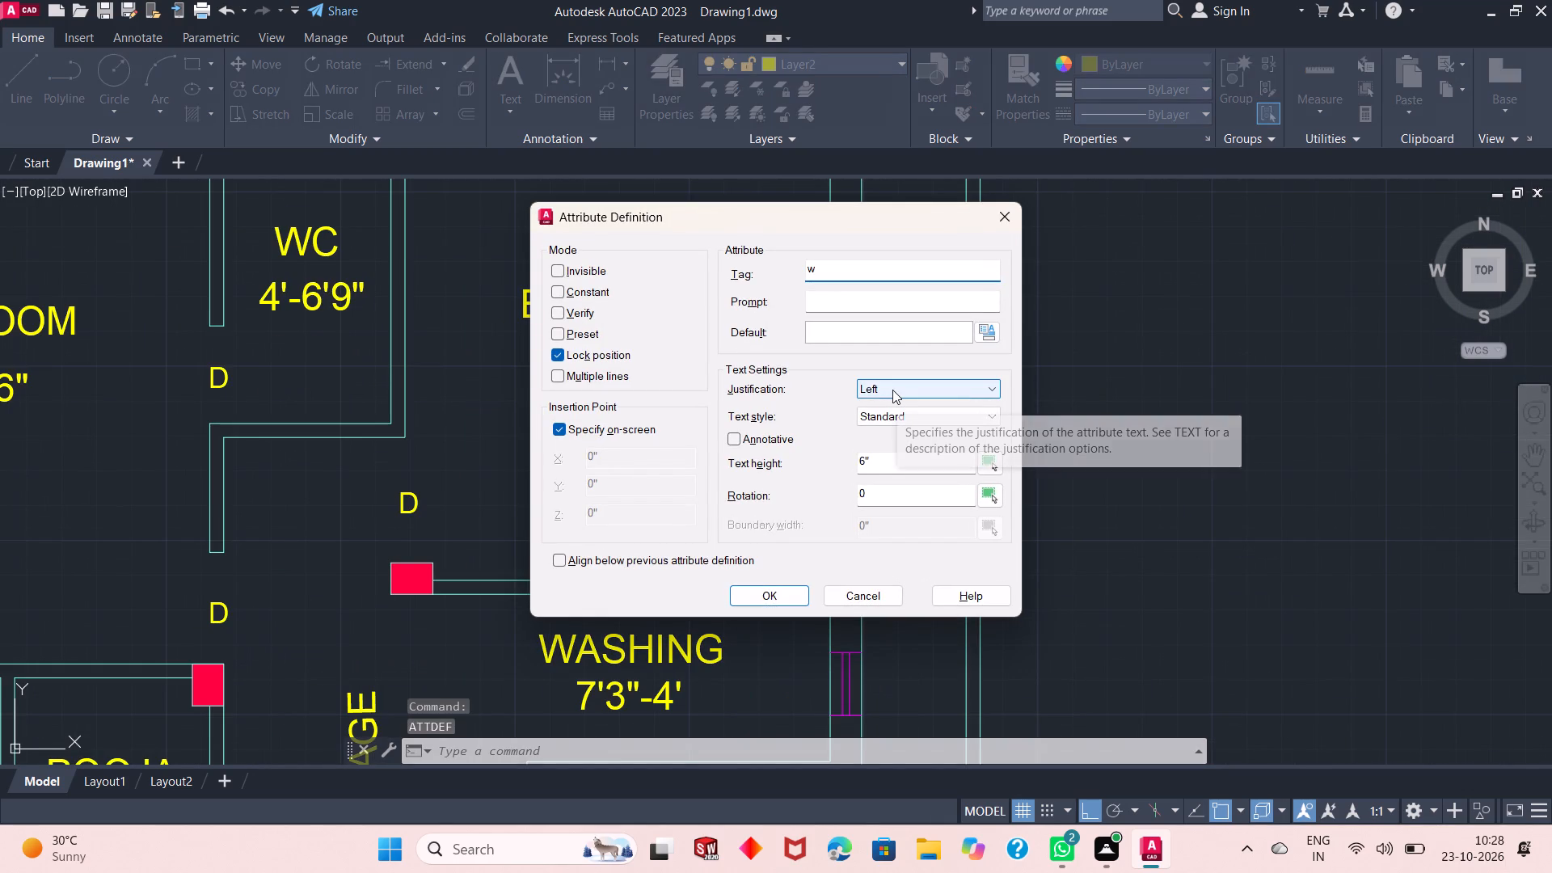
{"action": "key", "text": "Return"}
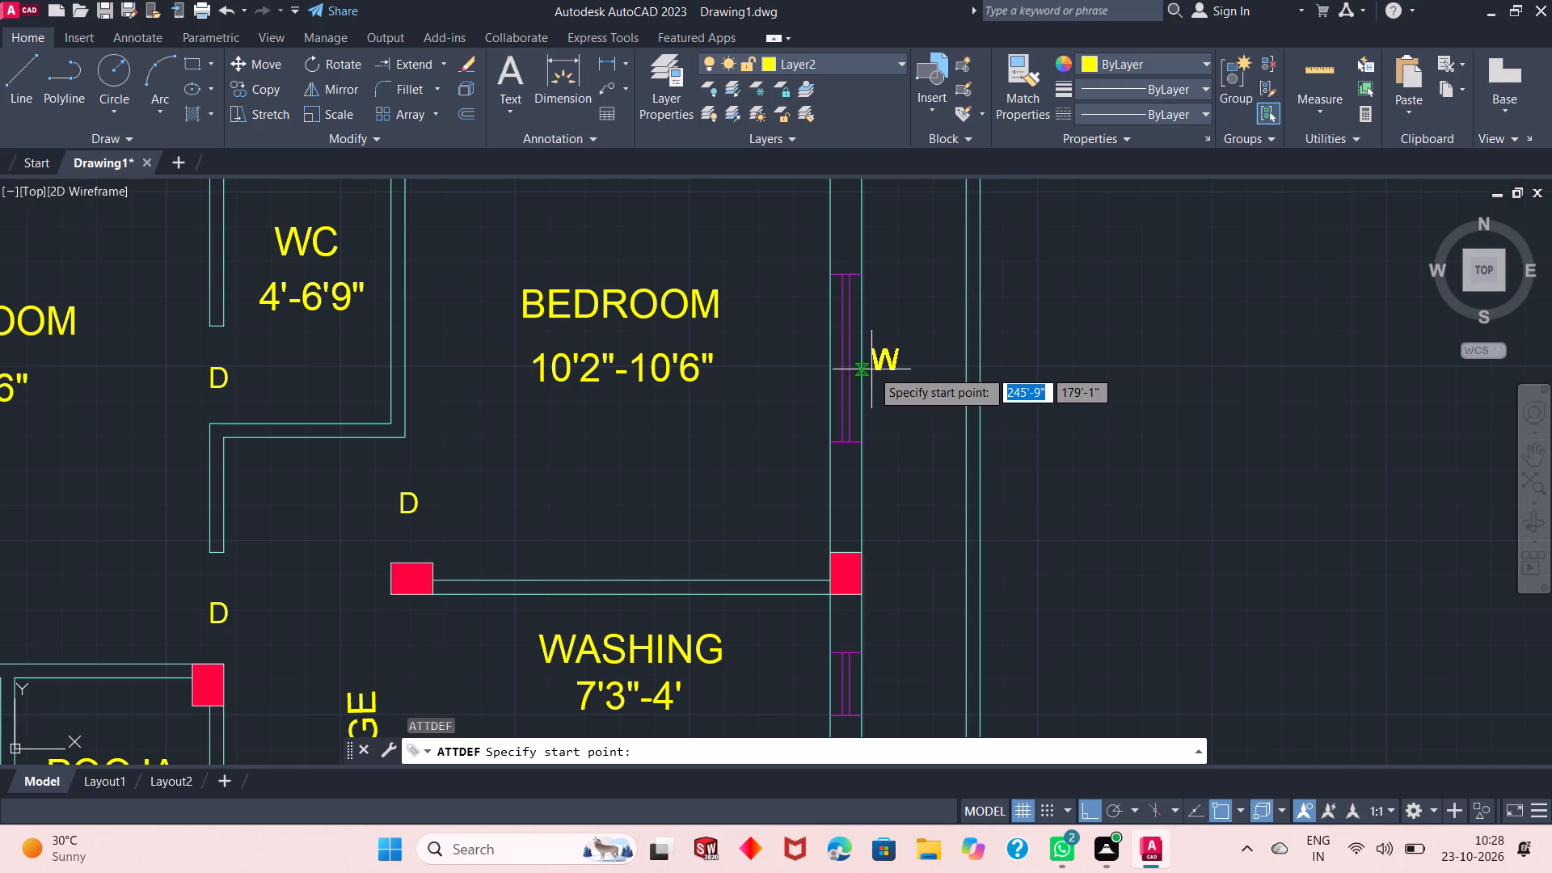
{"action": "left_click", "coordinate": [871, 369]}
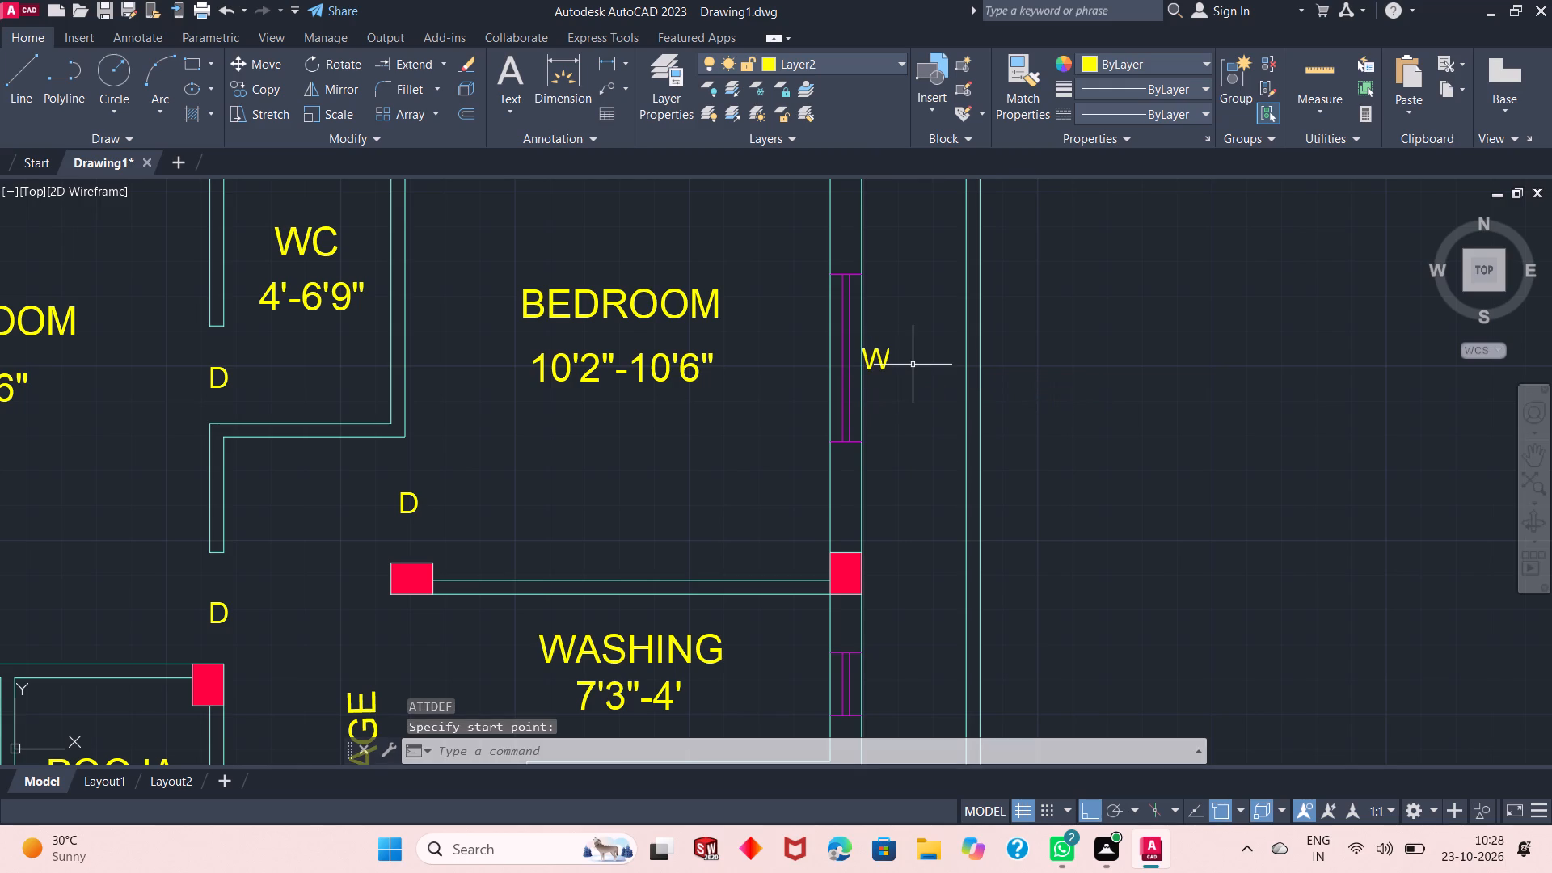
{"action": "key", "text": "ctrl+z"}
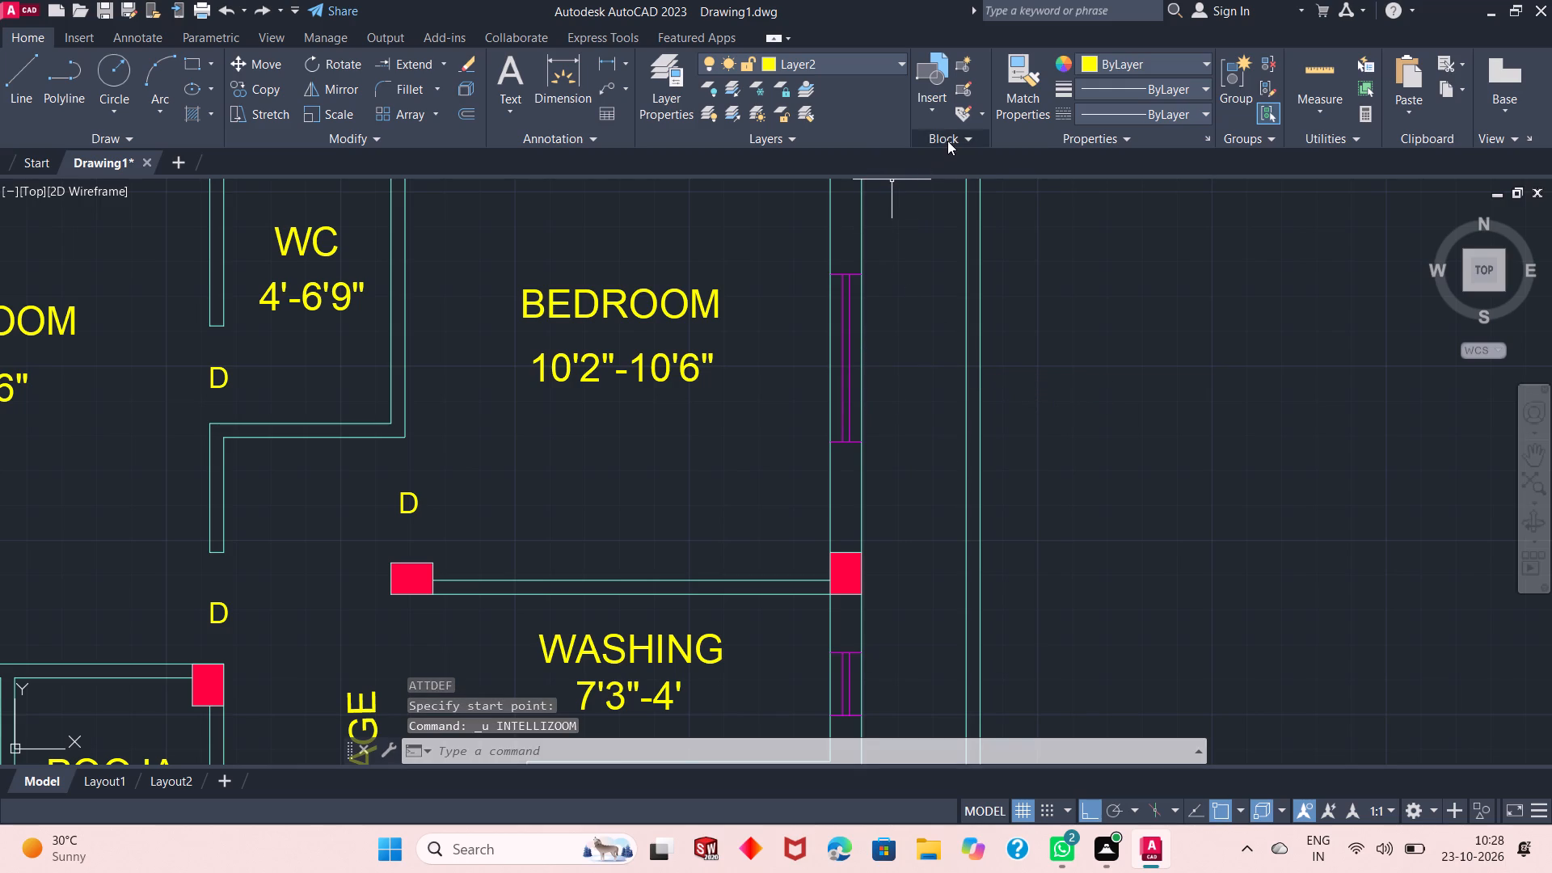
Place an attribute definition with tag w and 6" text height outside the BEDROOM window, slightly clear of the wall.
{"action": "left_click", "coordinate": [947, 141]}
{"action": "left_click", "coordinate": [928, 155]}
{"action": "key", "text": "w"}
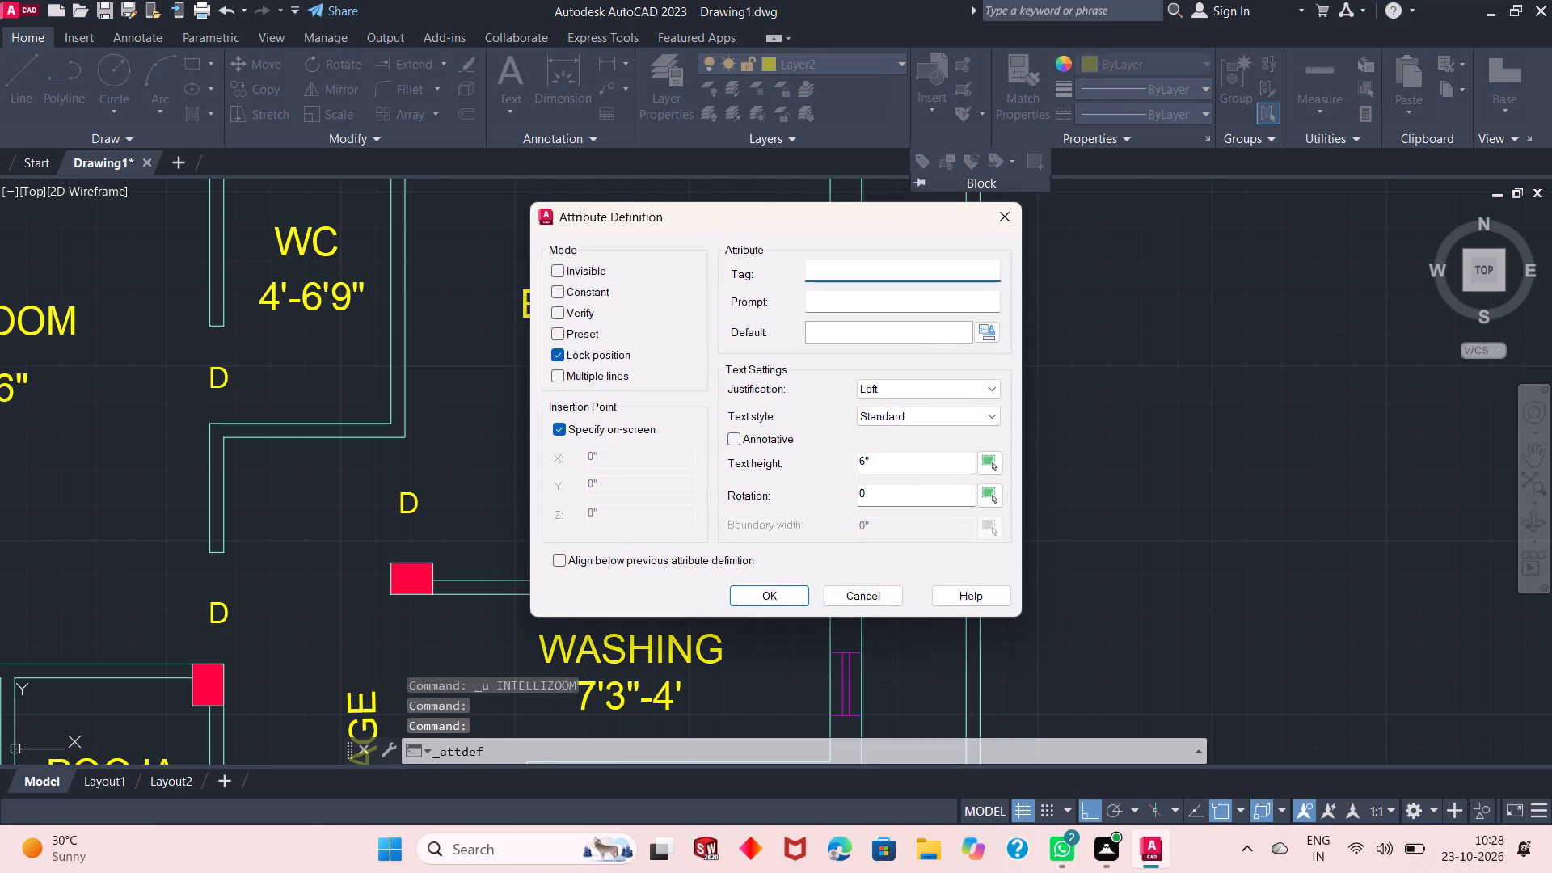
{"action": "key", "text": "Return"}
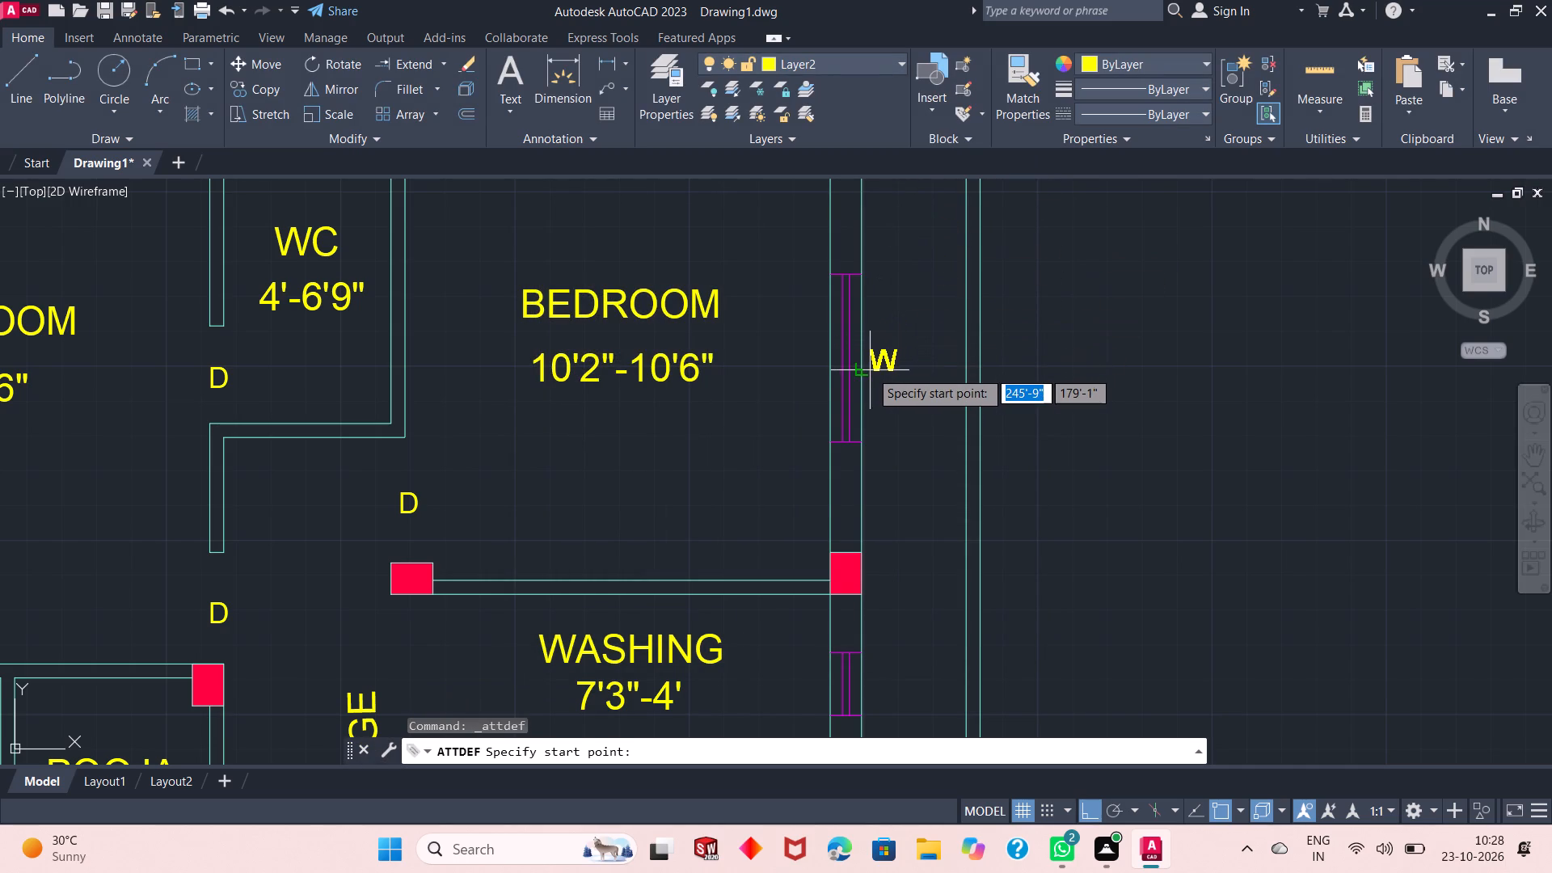
{"action": "scroll", "coordinate": [879, 370], "scroll_direction": "up", "scroll_amount": 2}
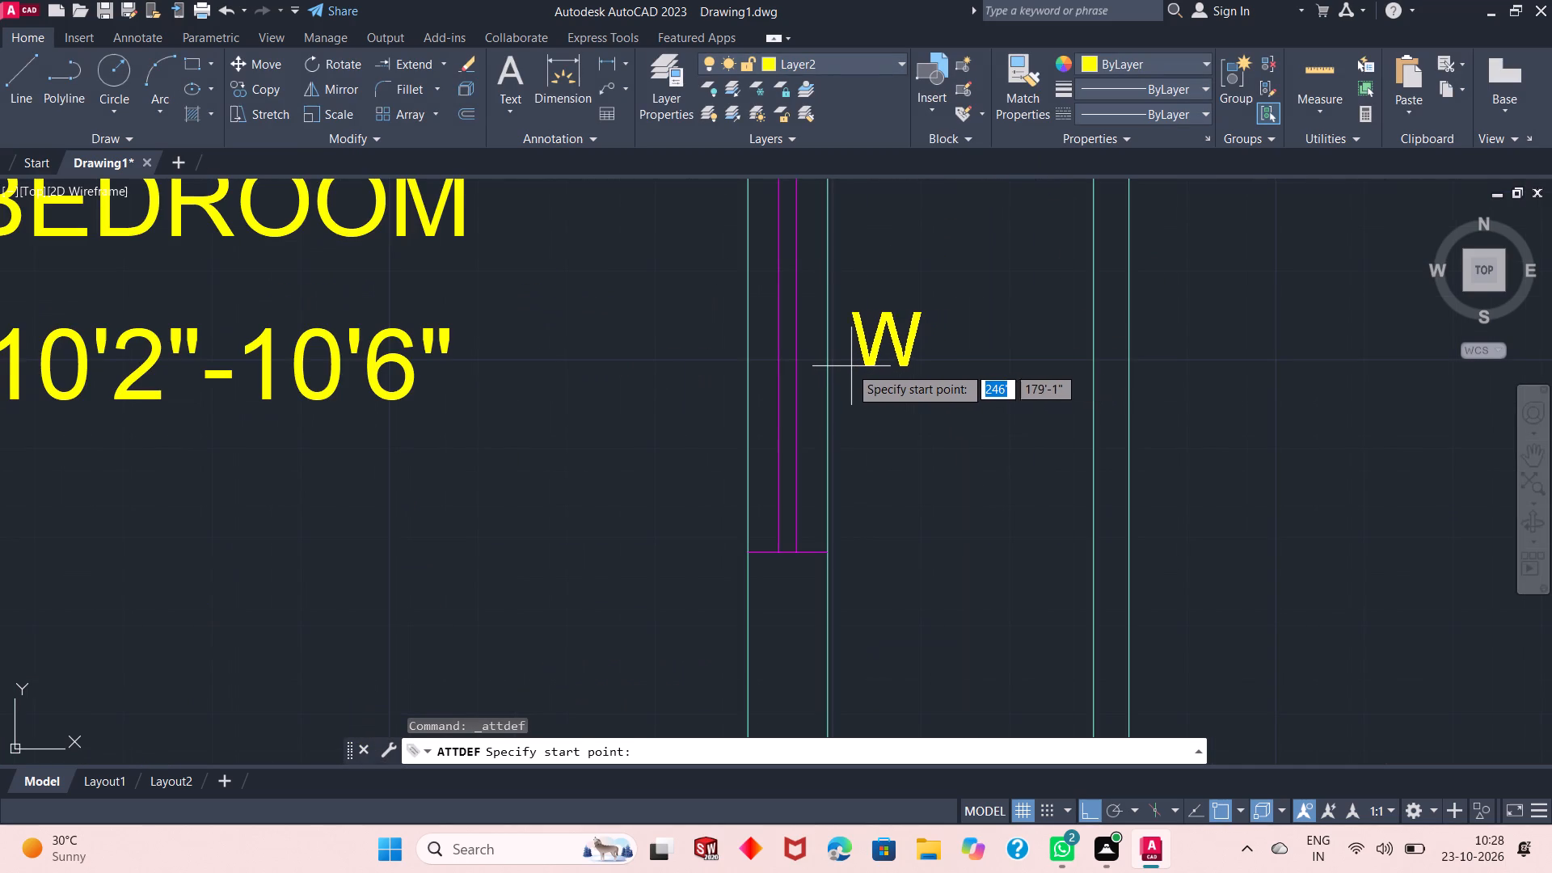
{"action": "left_click", "coordinate": [848, 366]}
Place an attribute definition with tag v inside BEDROOM, just above the wall shared with WASHING.
{"action": "scroll", "coordinate": [848, 362], "scroll_direction": "down", "scroll_amount": 5}
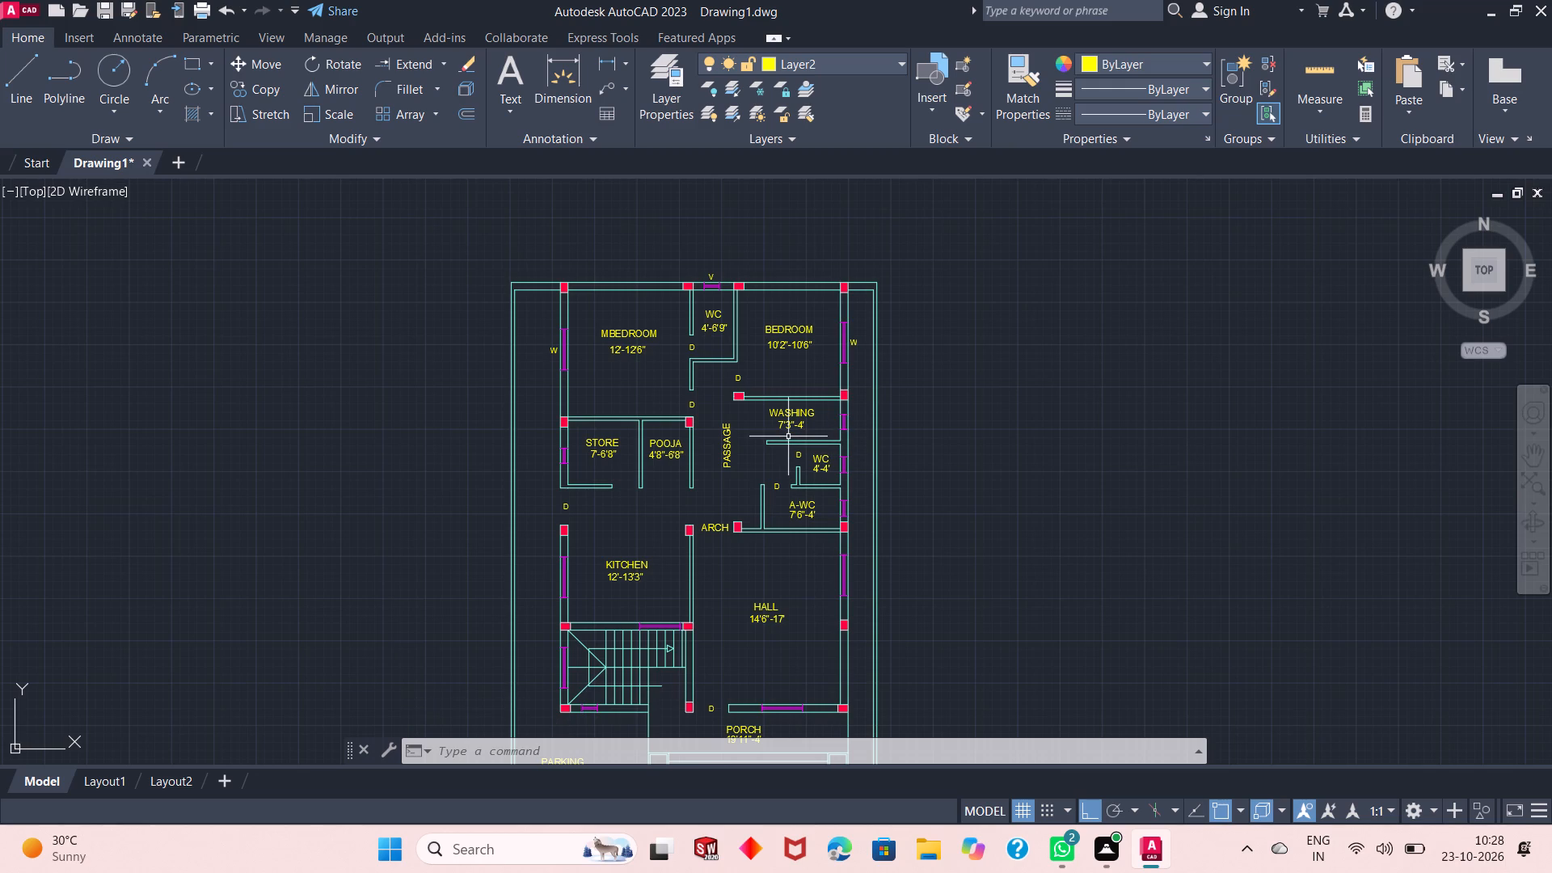
{"action": "key", "text": "Return"}
{"action": "key", "text": "v"}
{"action": "key", "text": "Return"}
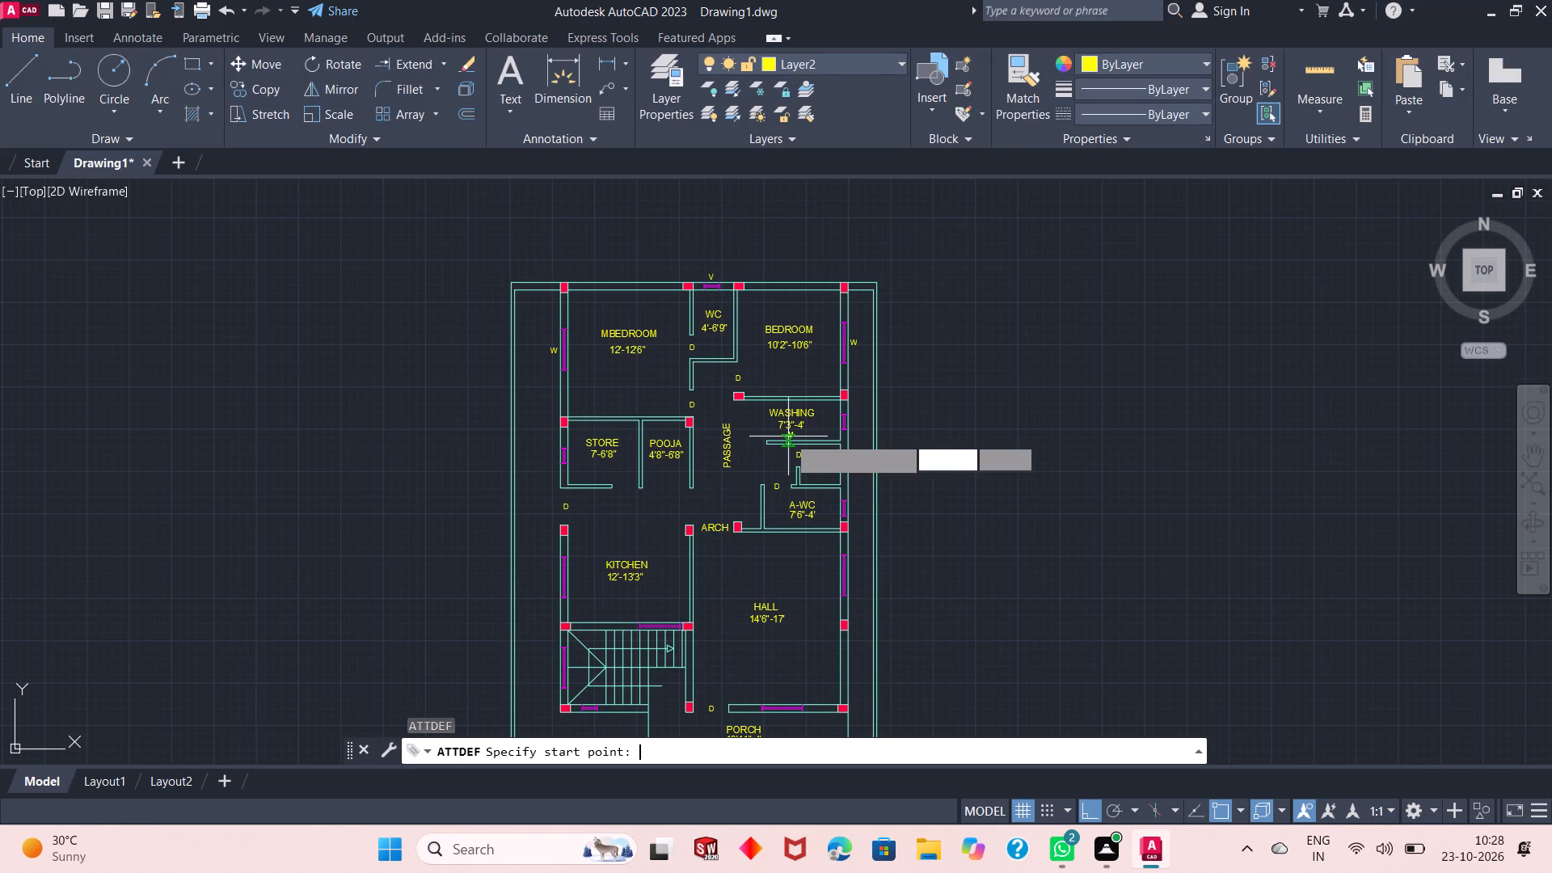
{"action": "scroll", "coordinate": [770, 412], "scroll_direction": "up", "scroll_amount": 2}
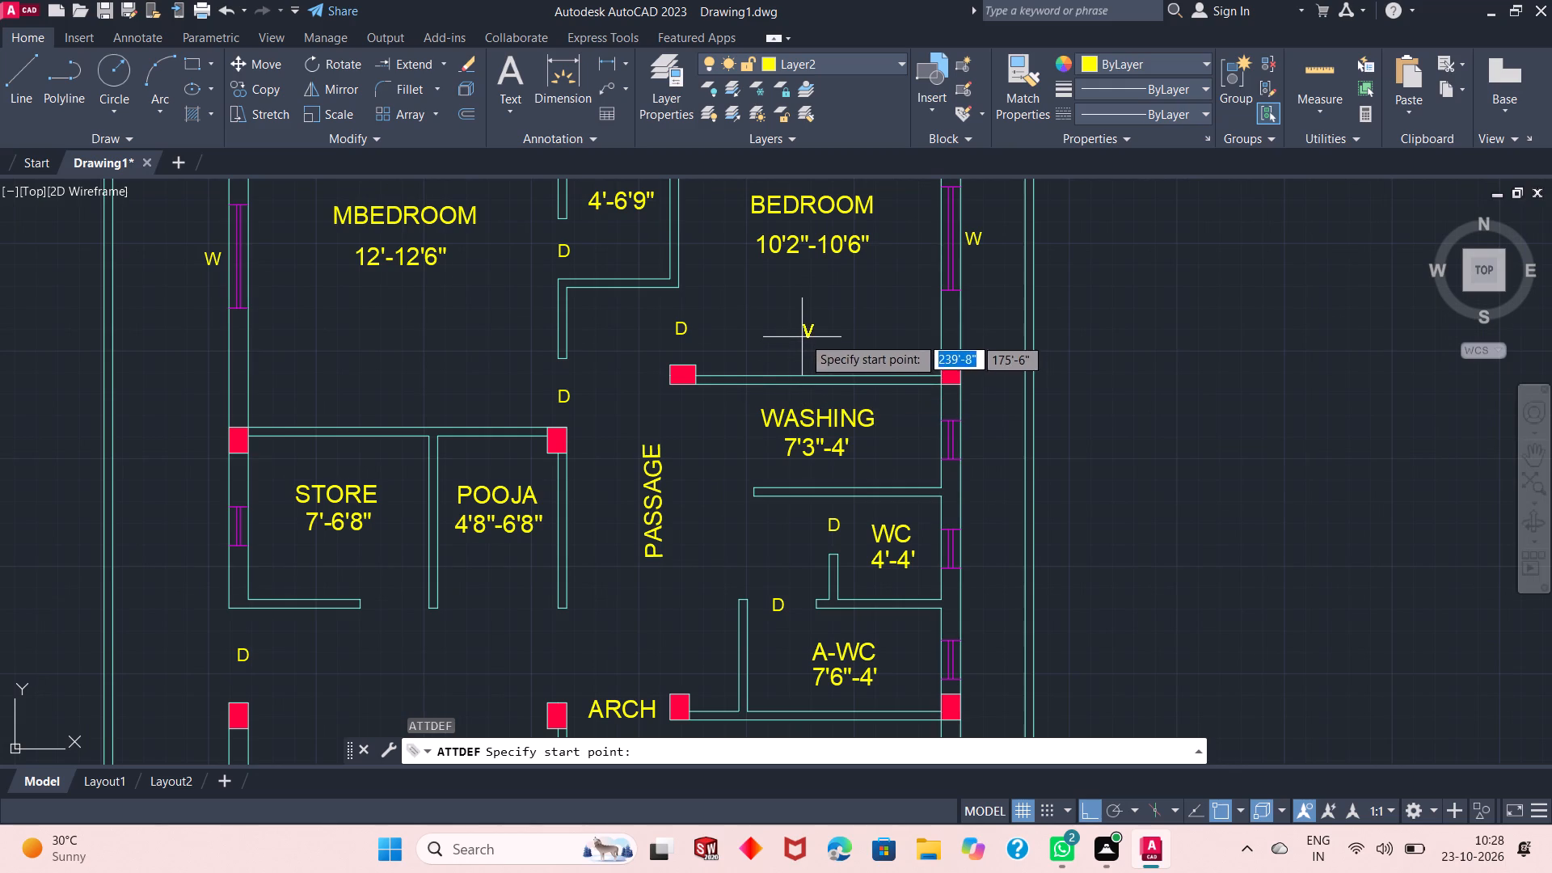
{"action": "left_click", "coordinate": [810, 331]}
Place an attribute definition with tag v and 6" text height outside the WASHING ventilator.
{"action": "scroll", "coordinate": [810, 331], "scroll_direction": "down", "scroll_amount": 1}
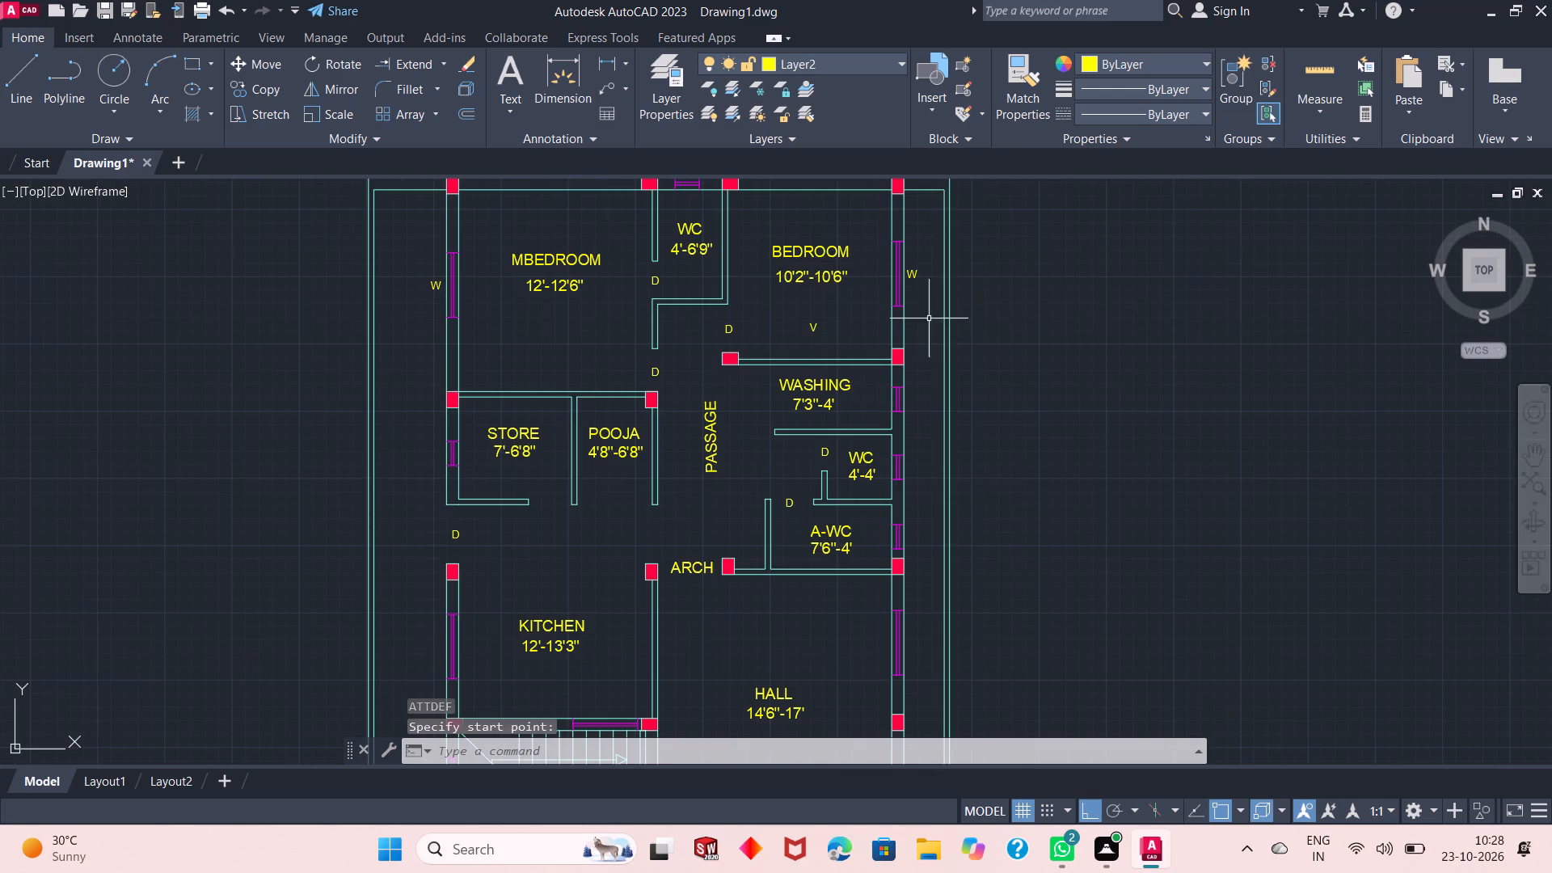
{"action": "key", "text": "Return"}
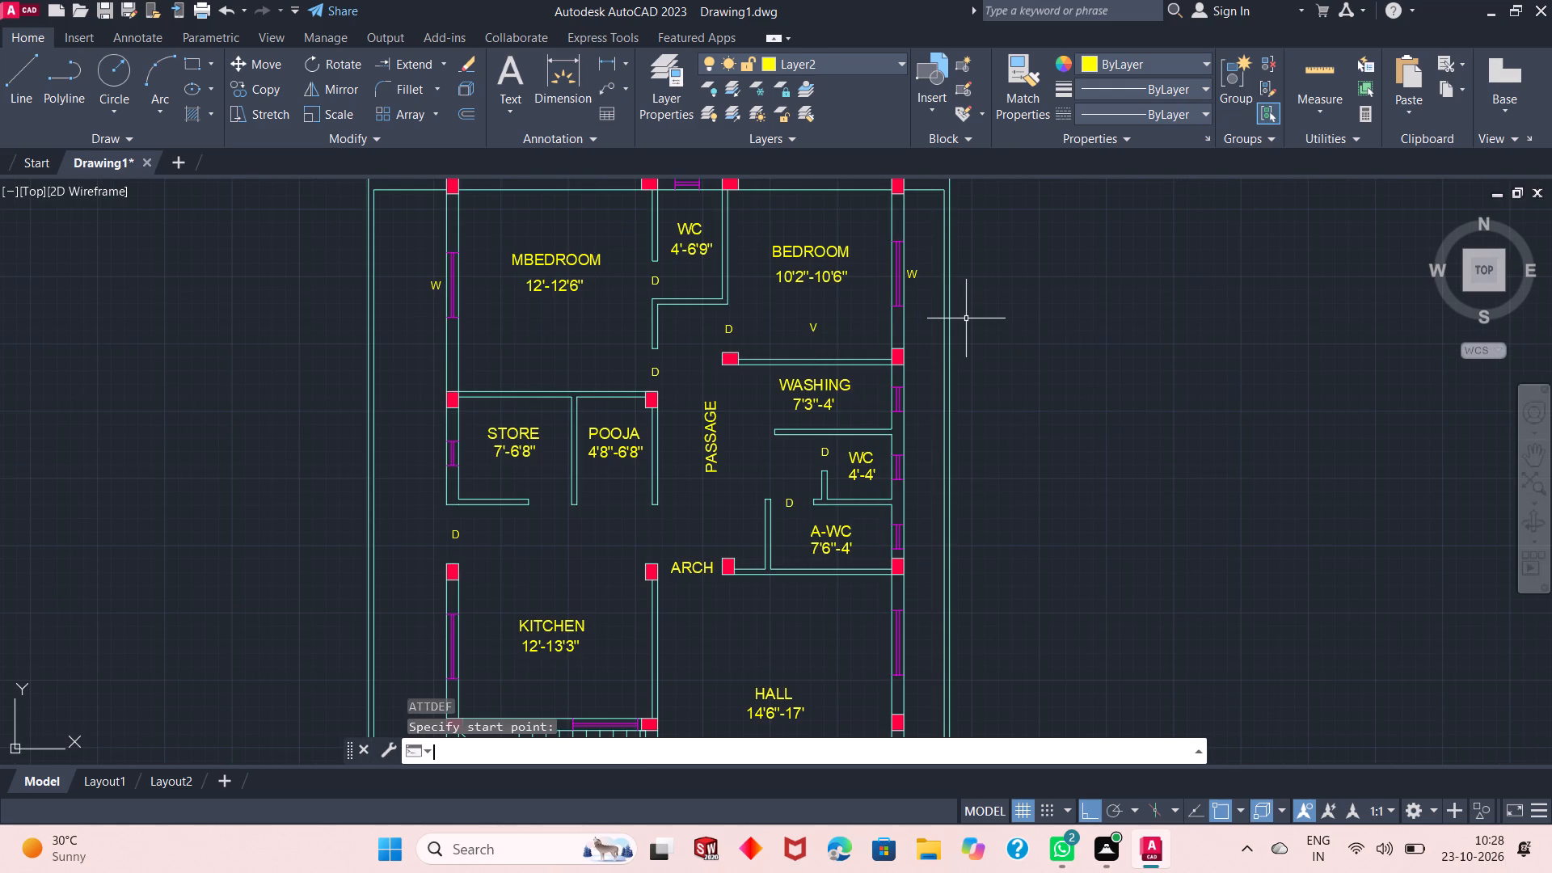
{"action": "key", "text": "v"}
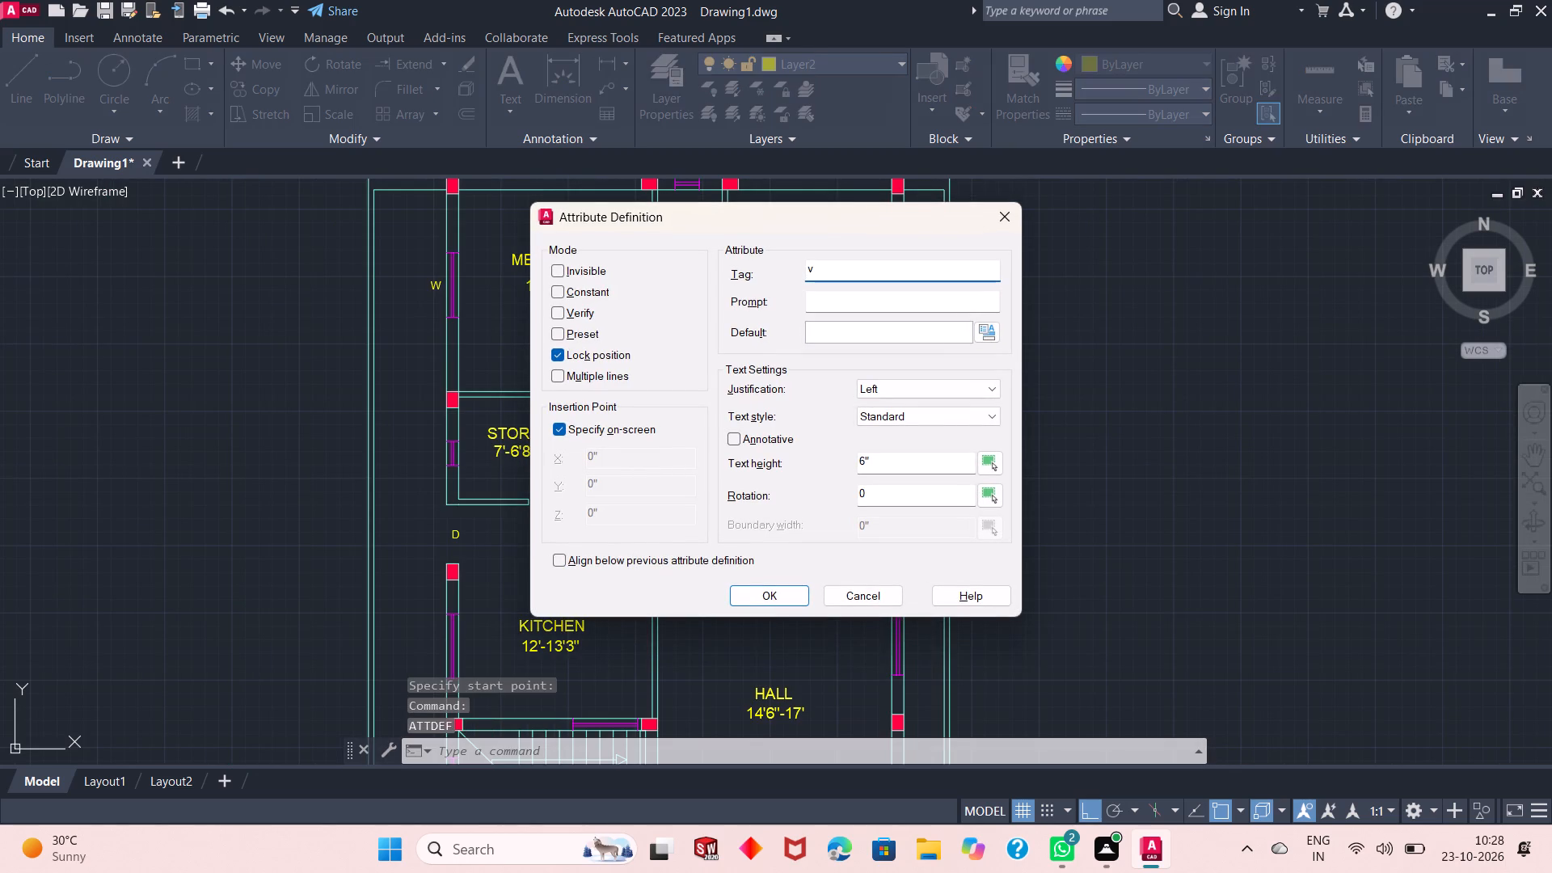
{"action": "key", "text": "Return"}
{"action": "scroll", "coordinate": [929, 408], "scroll_direction": "up", "scroll_amount": 2}
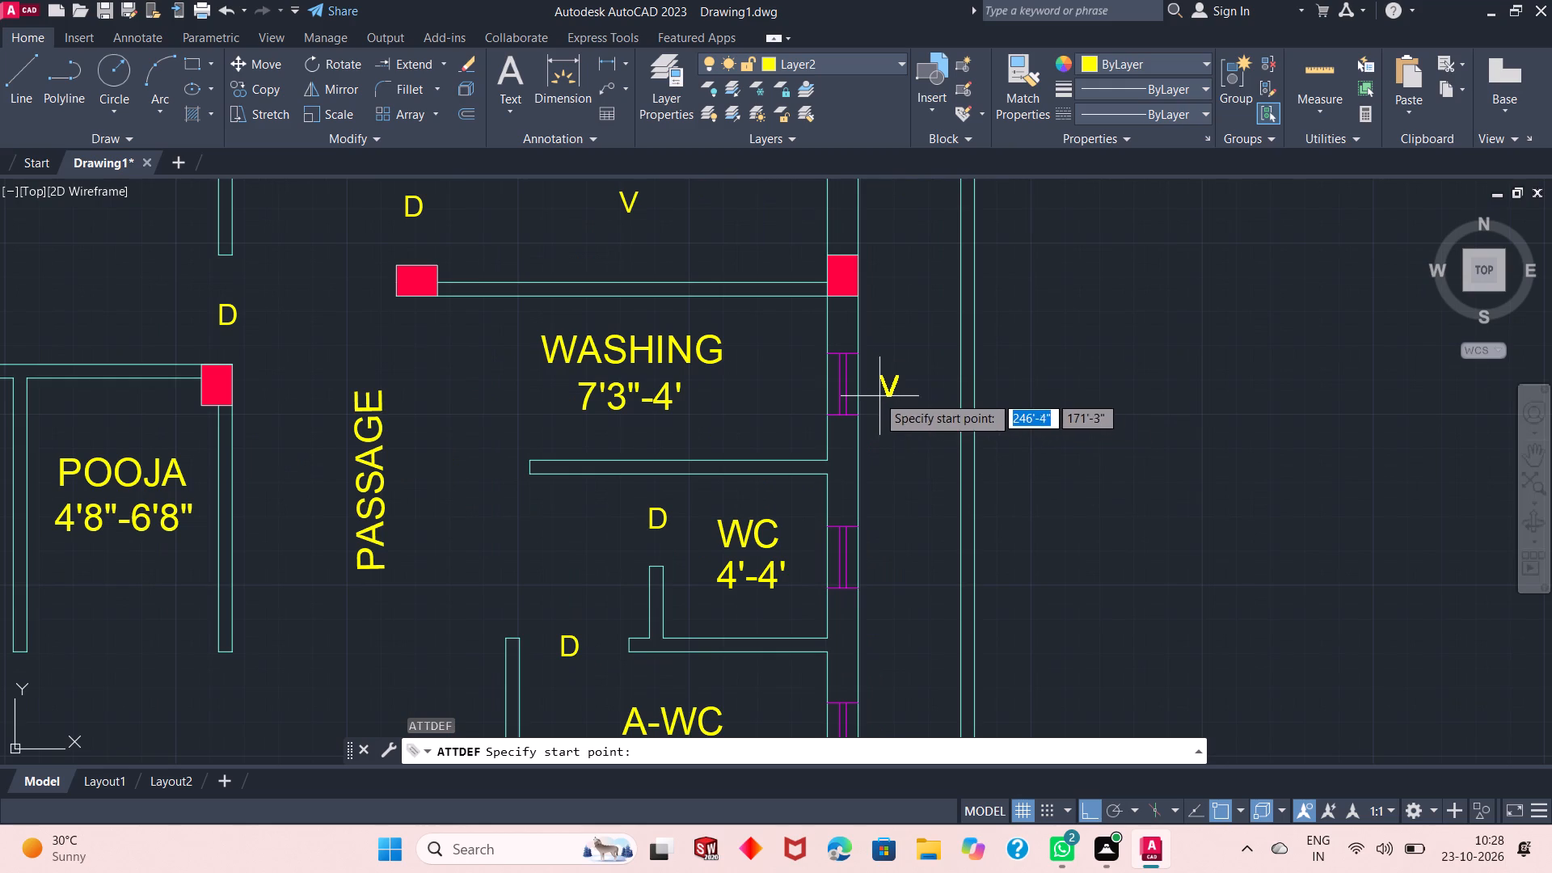
{"action": "scroll", "coordinate": [874, 394], "scroll_direction": "up", "scroll_amount": 1}
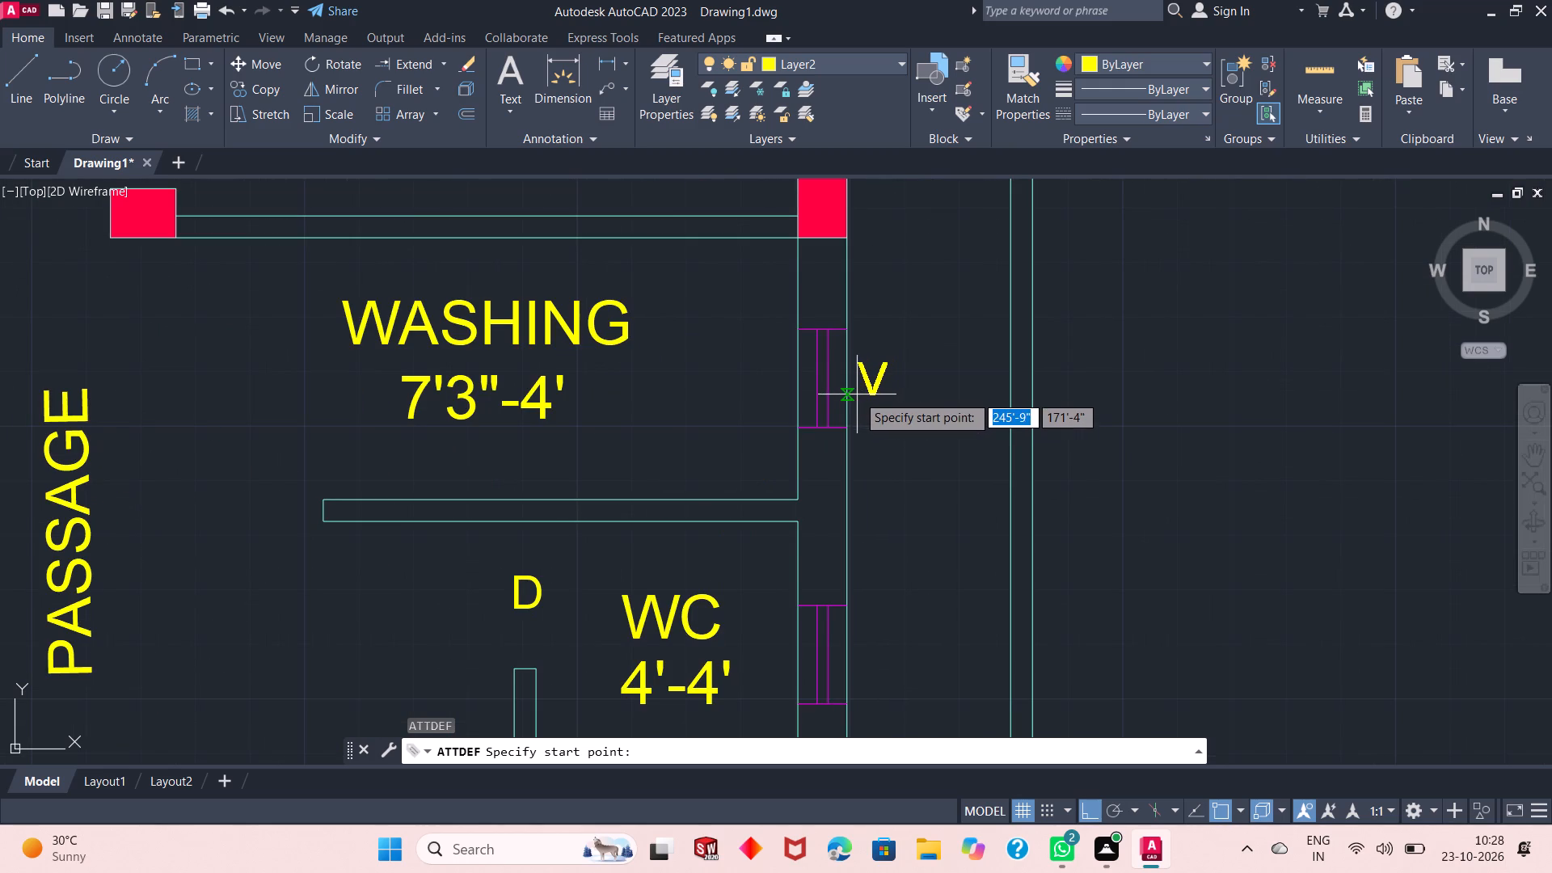
{"action": "left_click", "coordinate": [858, 394]}
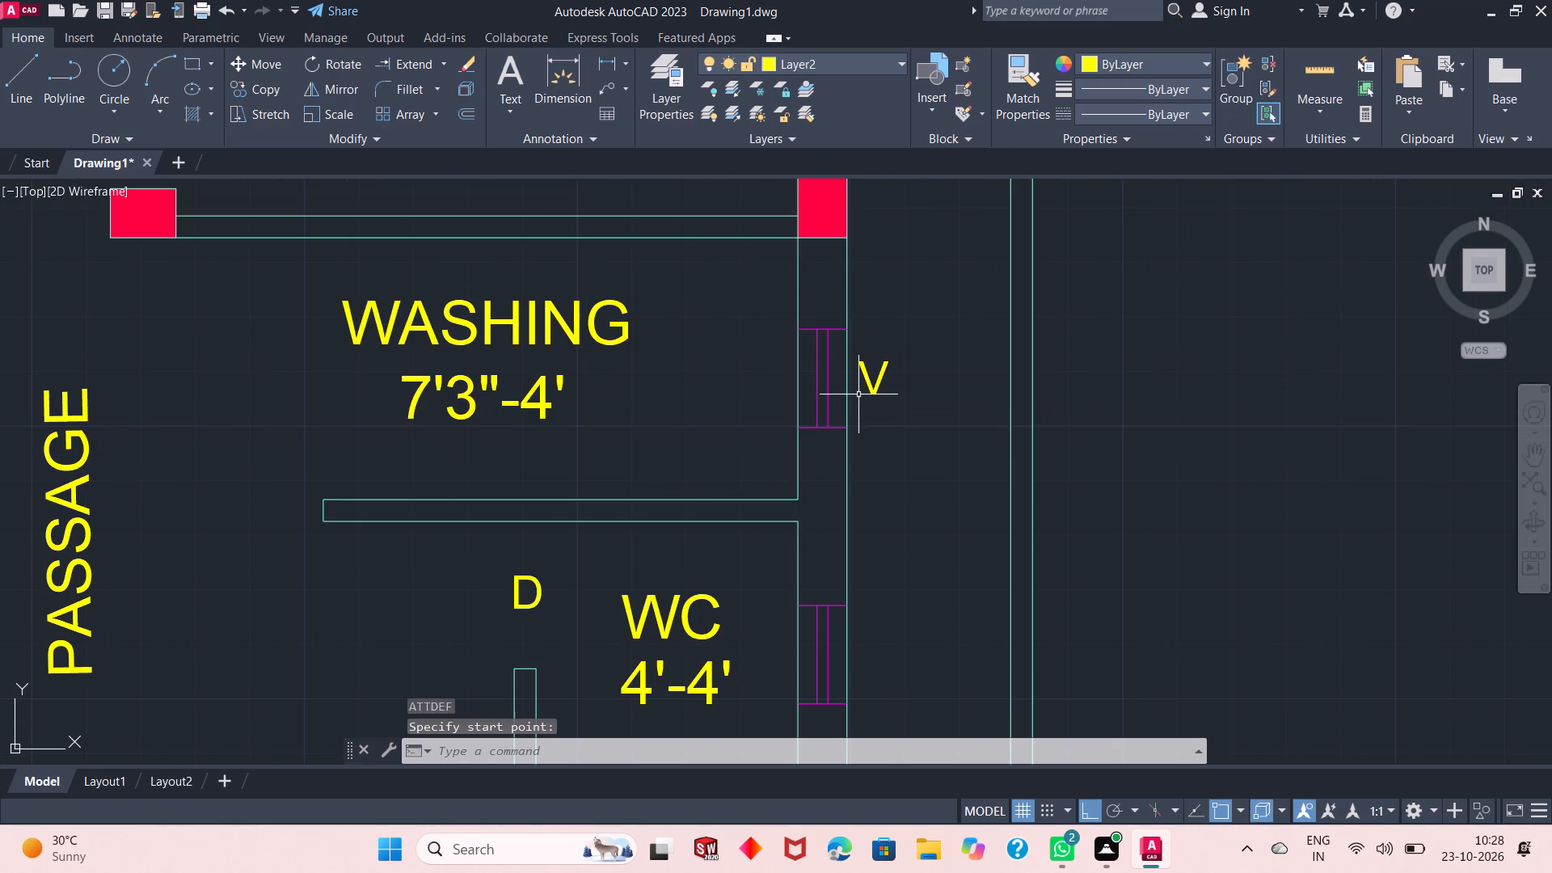
Place an attribute definition with tag v and 6" text height outside the ventilator of the 4'-4' WC.
{"action": "key", "text": "Return"}
{"action": "key", "text": "v"}
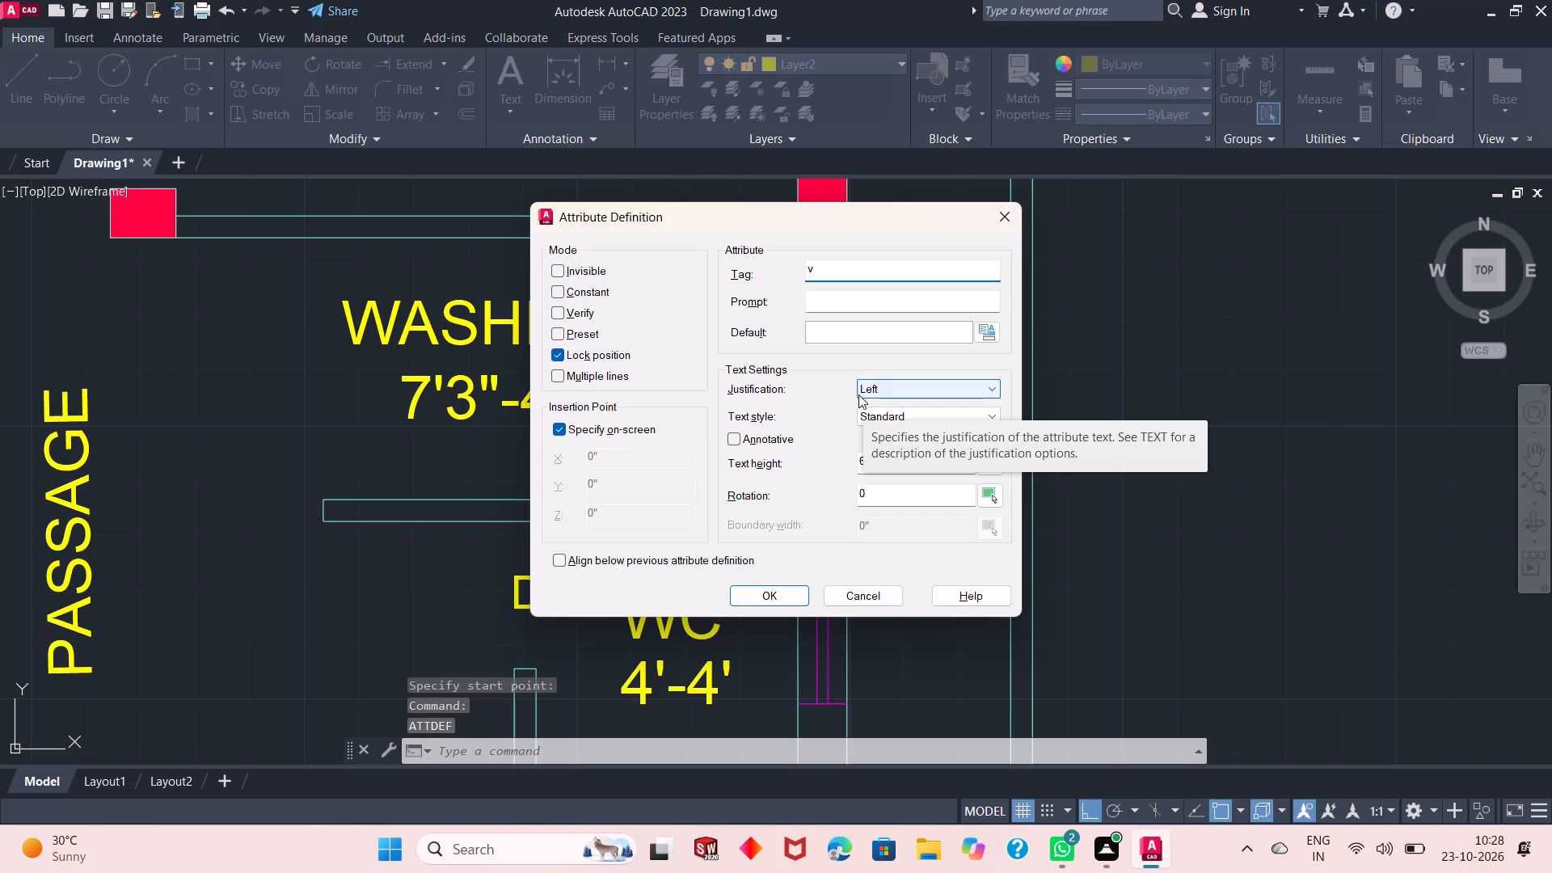
{"action": "key", "text": "Return"}
{"action": "scroll", "coordinate": [858, 394], "scroll_direction": "down", "scroll_amount": 2}
{"action": "scroll", "coordinate": [836, 503], "scroll_direction": "up", "scroll_amount": 2}
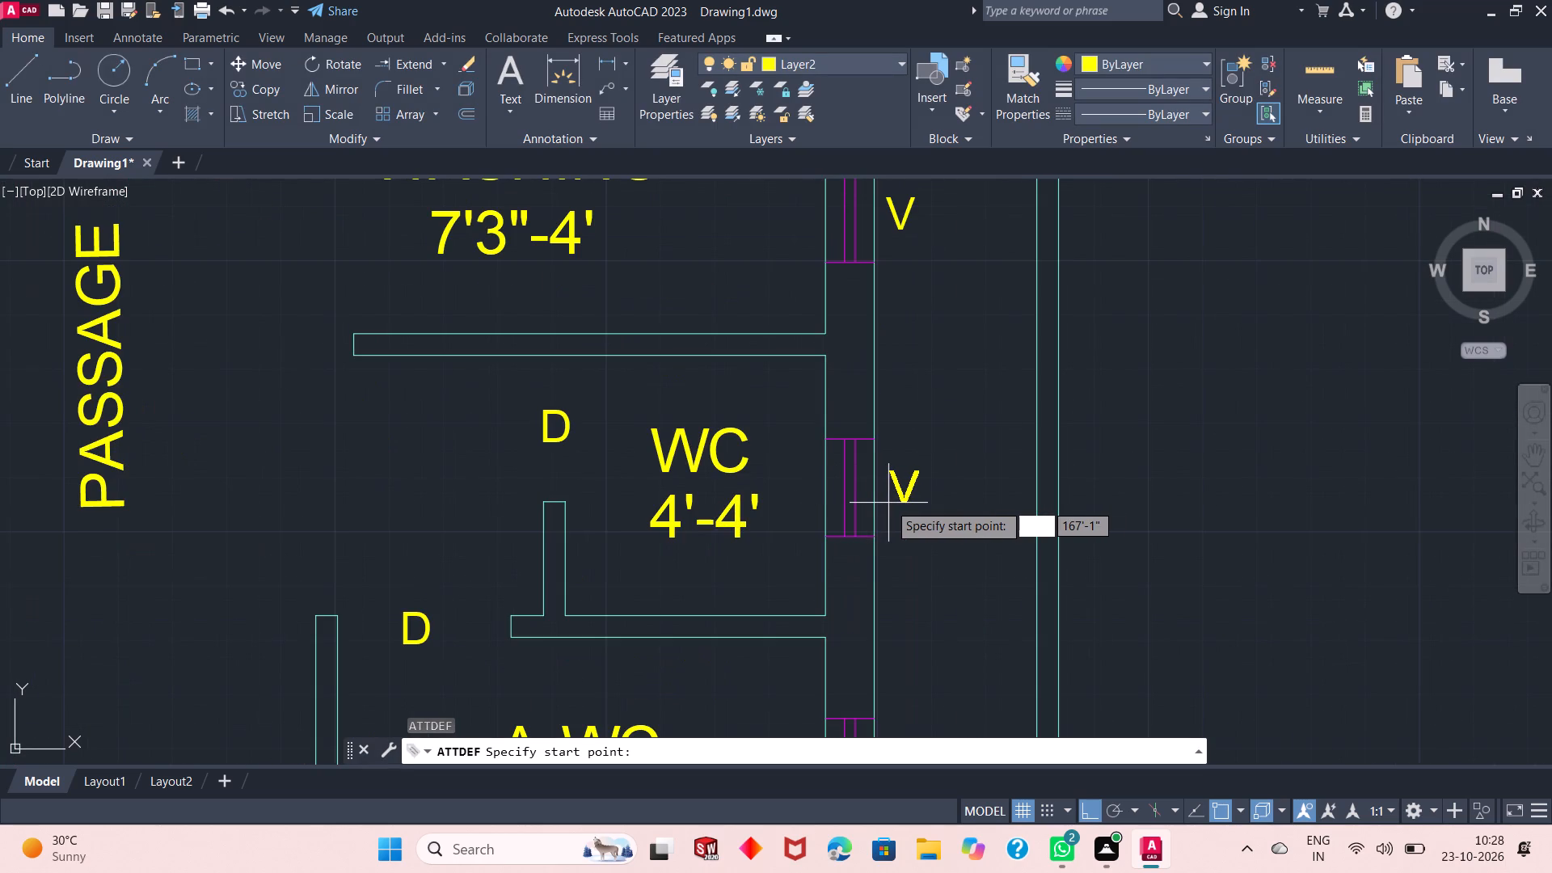
{"action": "scroll", "coordinate": [884, 505], "scroll_direction": "up", "scroll_amount": 1}
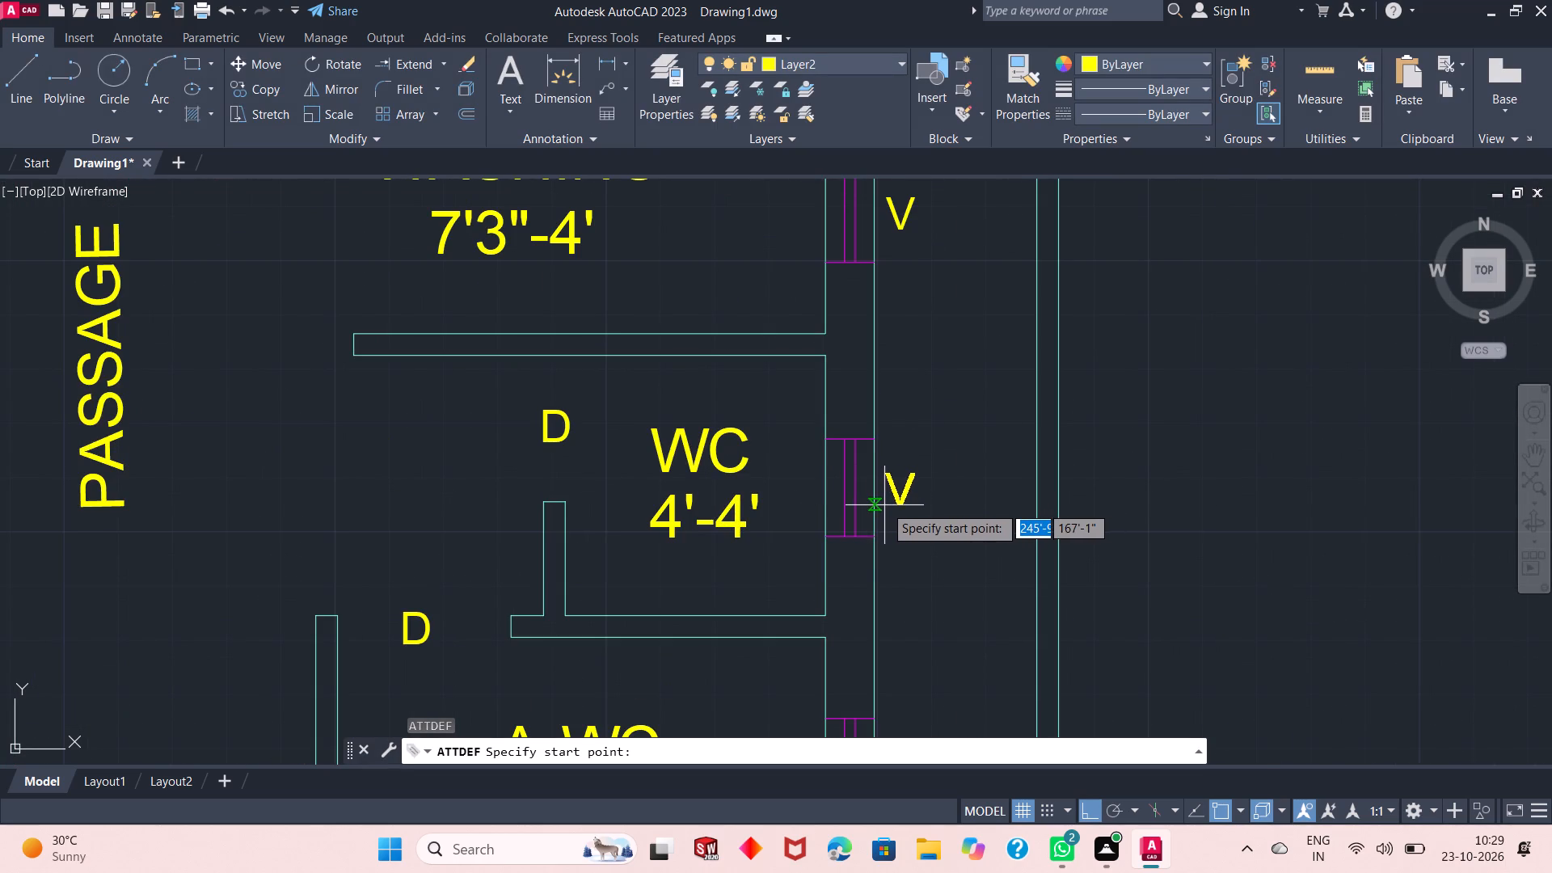
{"action": "scroll", "coordinate": [884, 505], "scroll_direction": "up", "scroll_amount": 1}
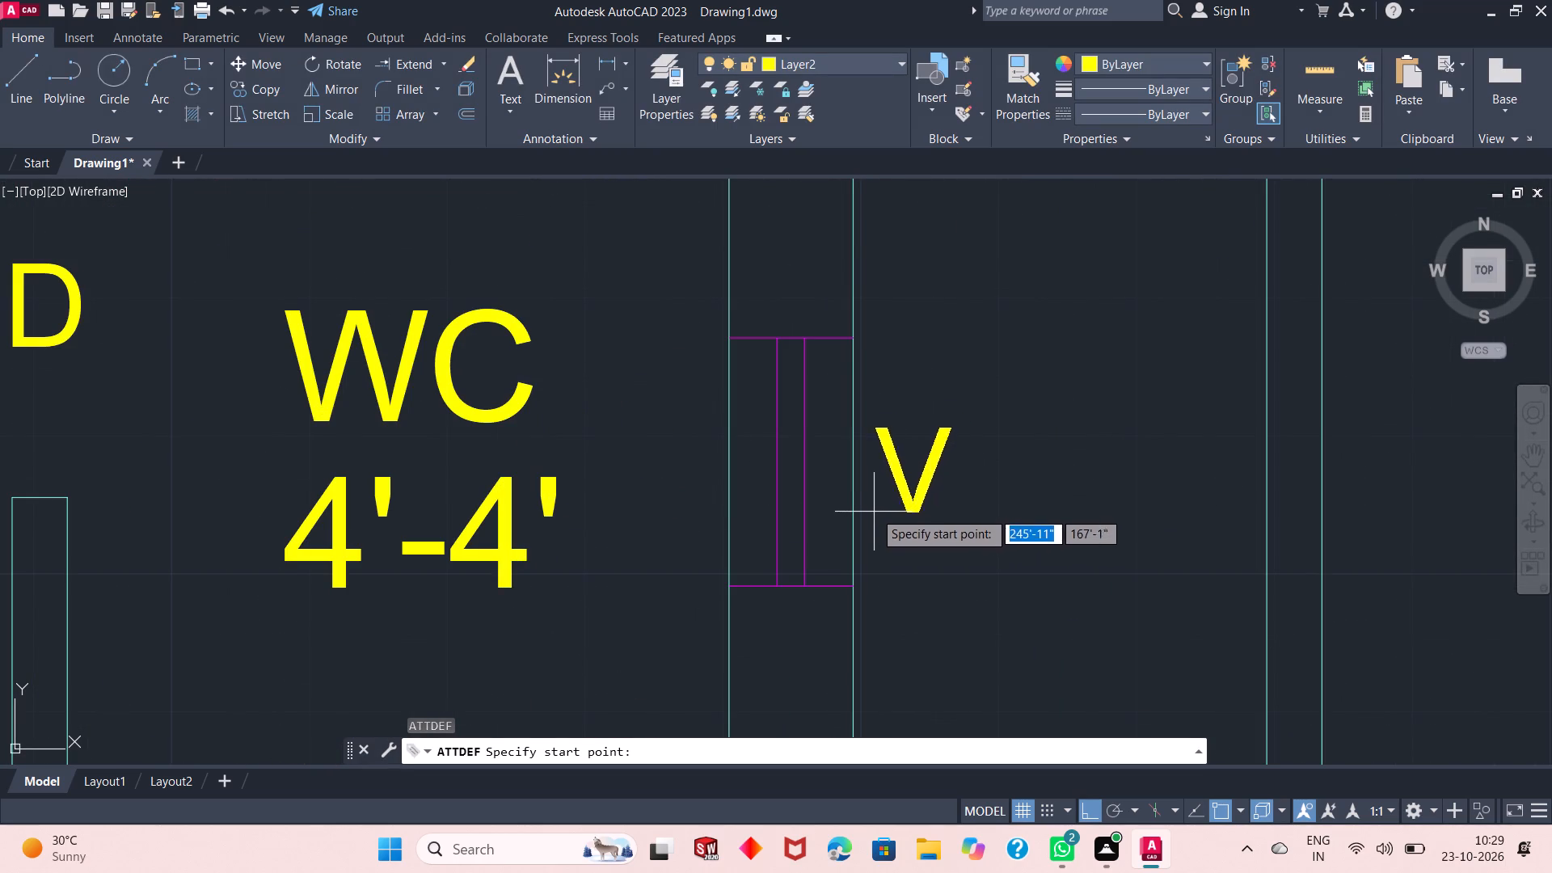
{"action": "left_click", "coordinate": [873, 511]}
Place an attribute definition with tag v and 6" text height outside the A-WC ventilator, slightly clear of the wall.
{"action": "scroll", "coordinate": [852, 424], "scroll_direction": "down", "scroll_amount": 4}
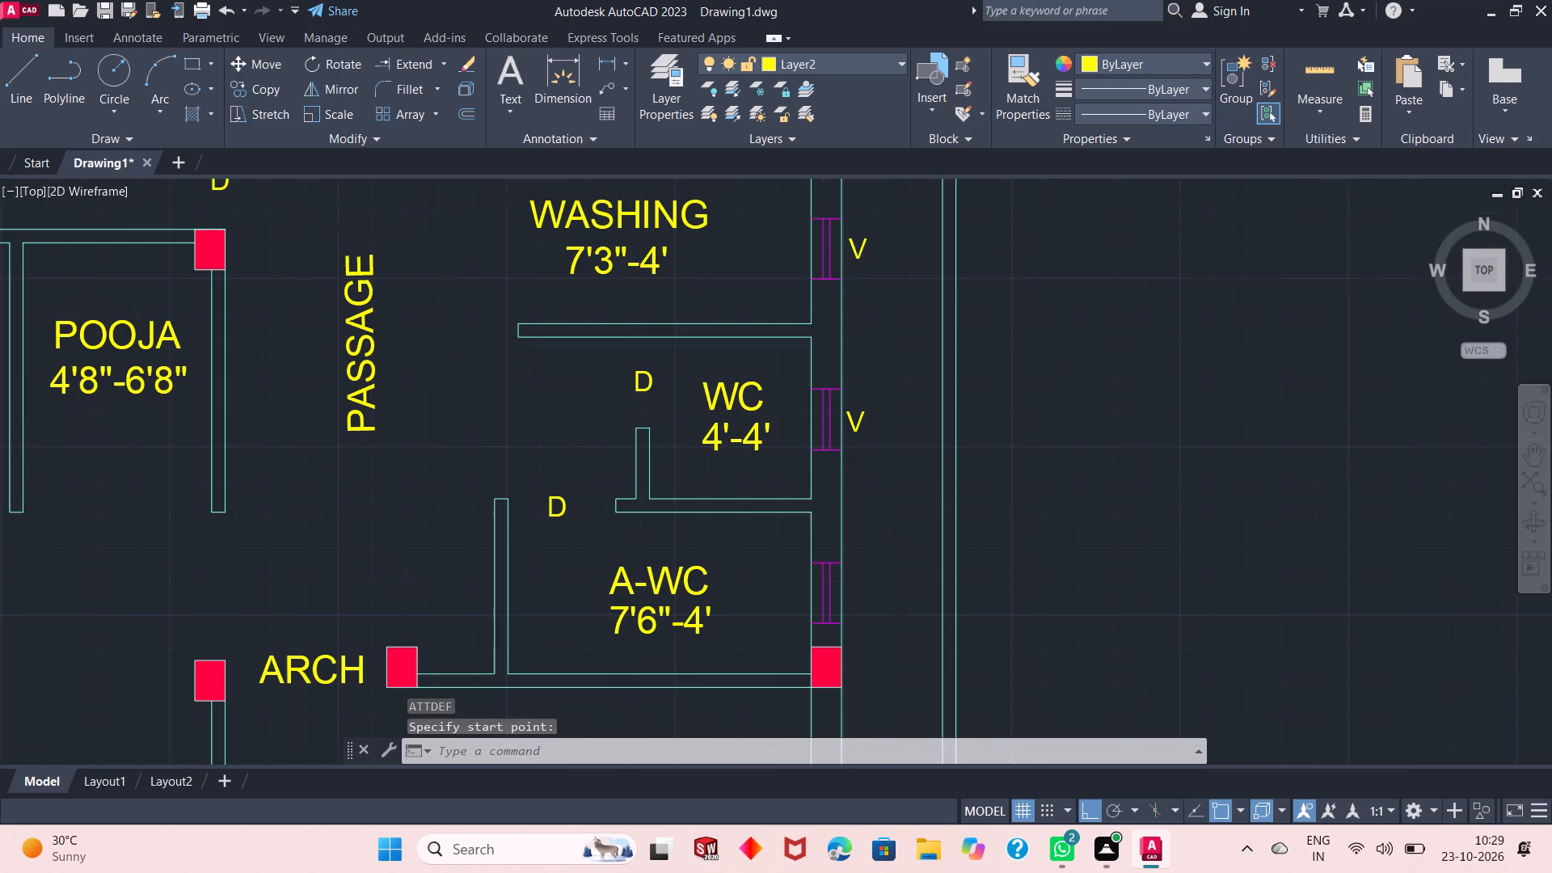
{"action": "key", "text": "Return"}
{"action": "key", "text": "v"}
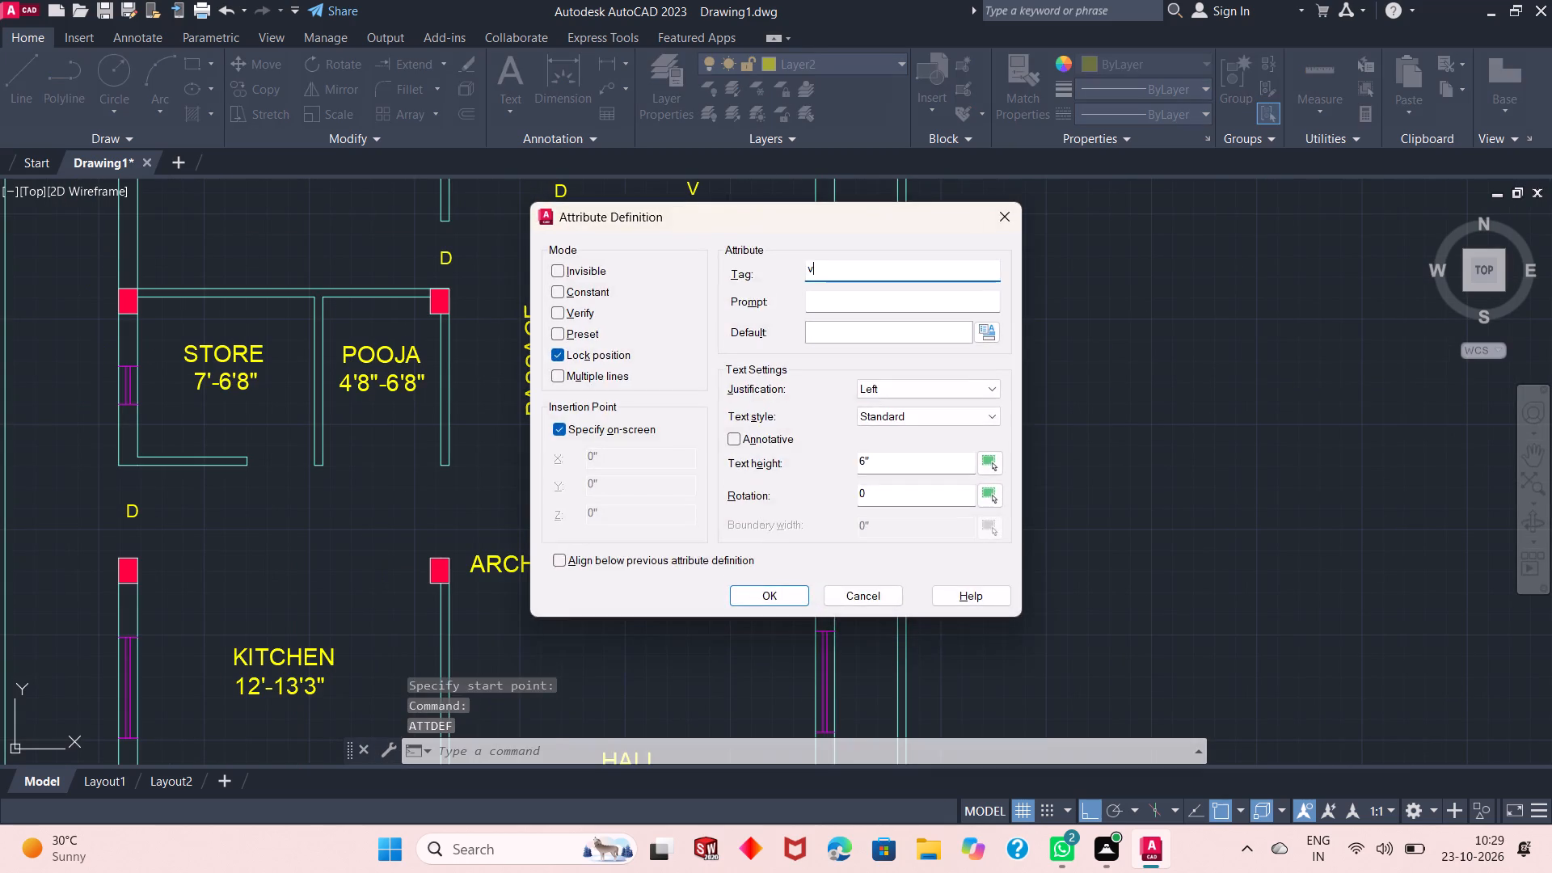
{"action": "key", "text": "Return"}
{"action": "scroll", "coordinate": [827, 378], "scroll_direction": "down", "scroll_amount": 2}
{"action": "scroll", "coordinate": [829, 415], "scroll_direction": "up", "scroll_amount": 1}
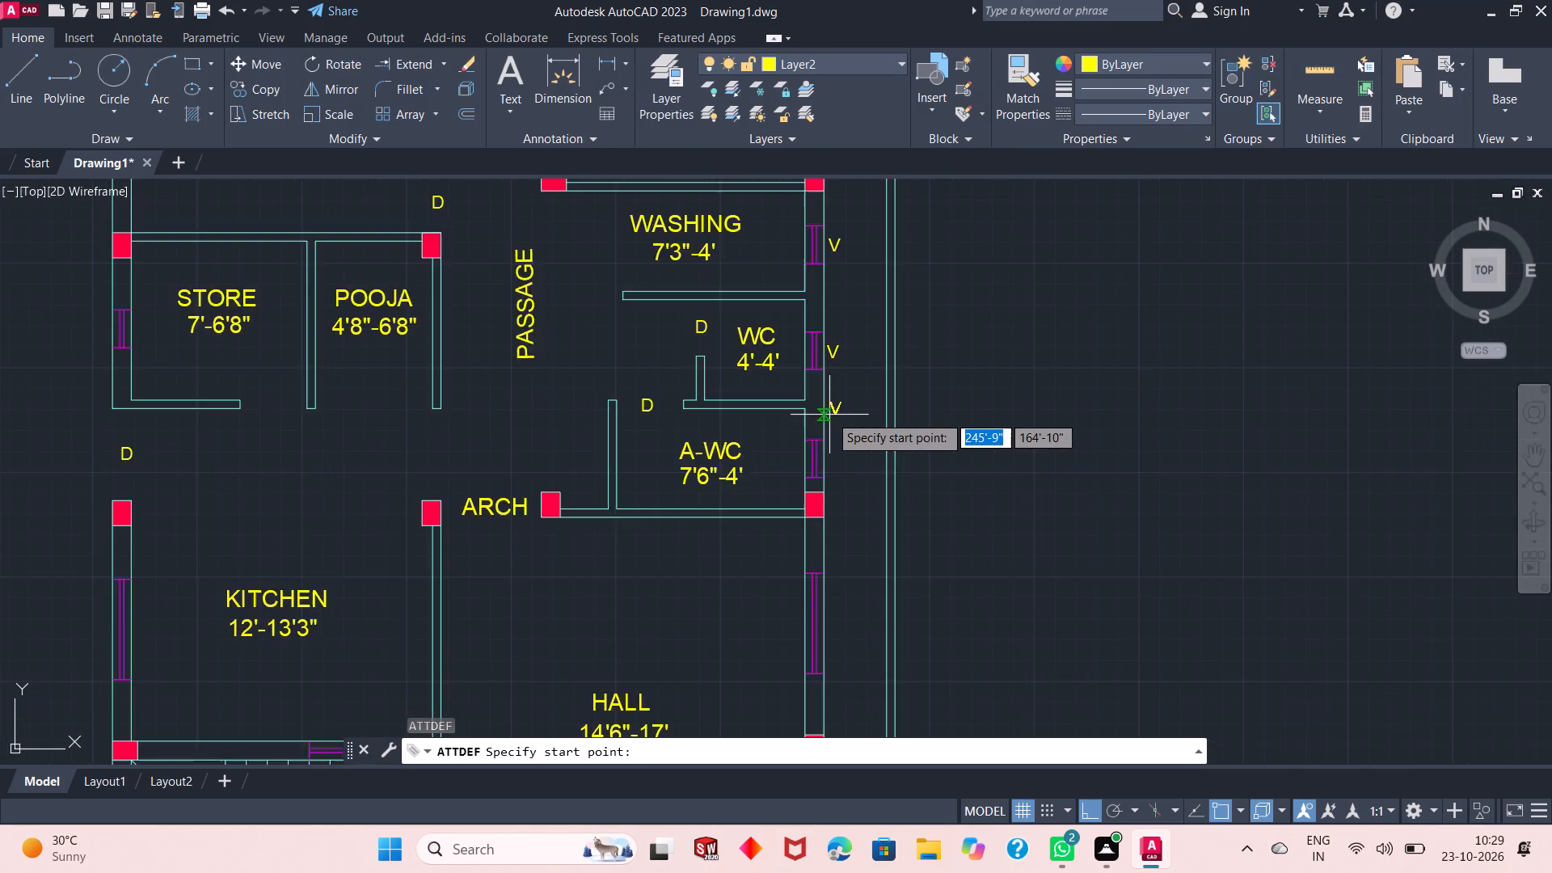
{"action": "scroll", "coordinate": [829, 415], "scroll_direction": "up", "scroll_amount": 2}
{"action": "scroll", "coordinate": [820, 509], "scroll_direction": "up", "scroll_amount": 1}
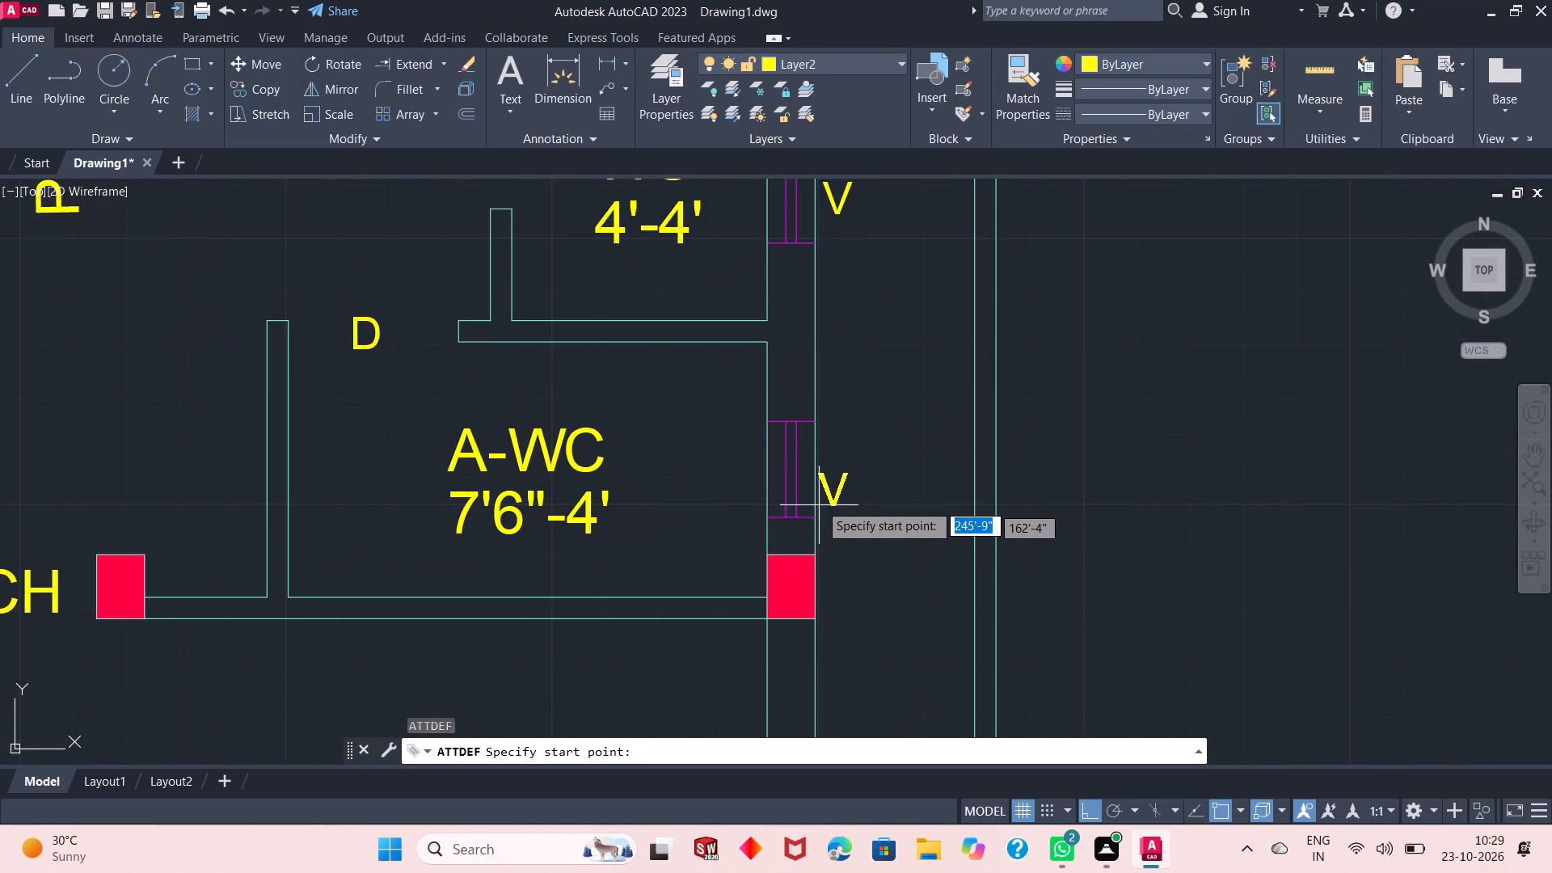
{"action": "scroll", "coordinate": [827, 487], "scroll_direction": "up", "scroll_amount": 1}
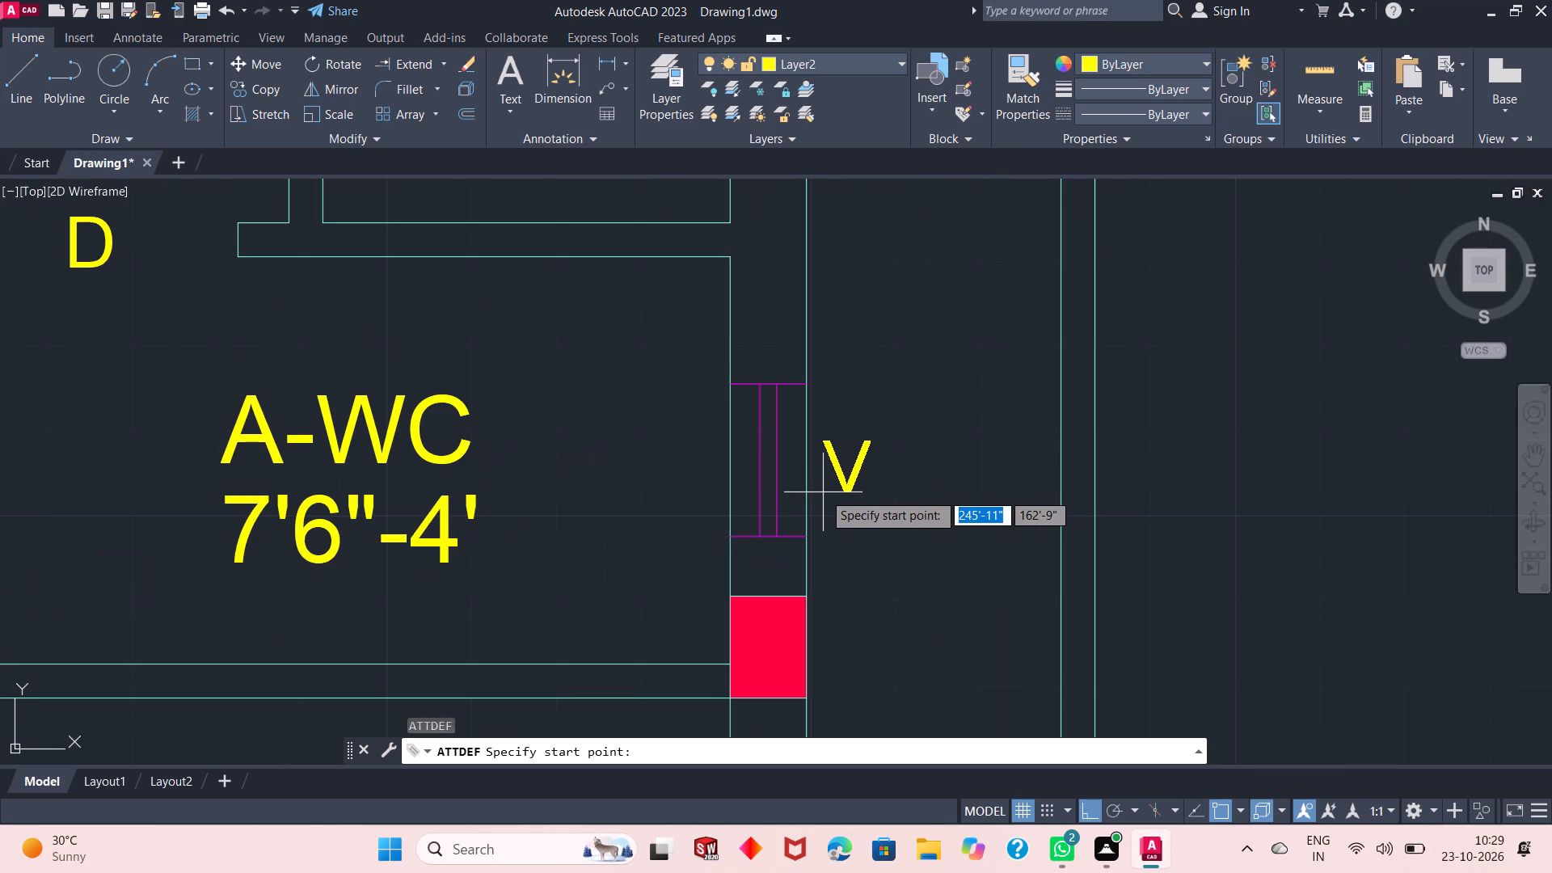
{"action": "left_click", "coordinate": [819, 491]}
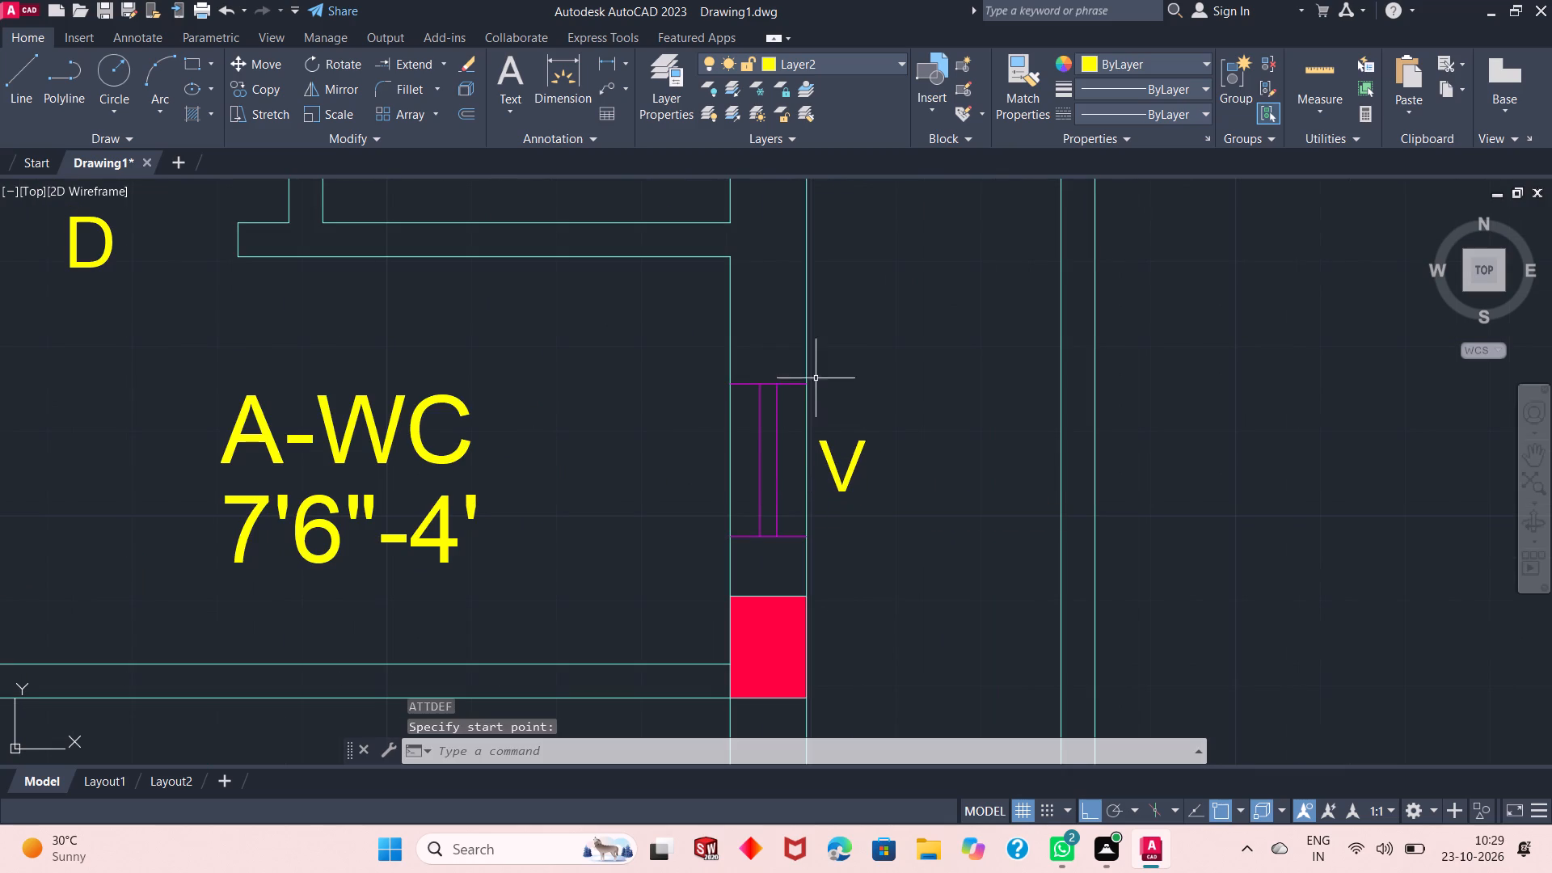
Place an attribute definition with tag w outside the HALL window in the outer side wall below A-WC.
{"action": "scroll", "coordinate": [815, 348], "scroll_direction": "down", "scroll_amount": 2}
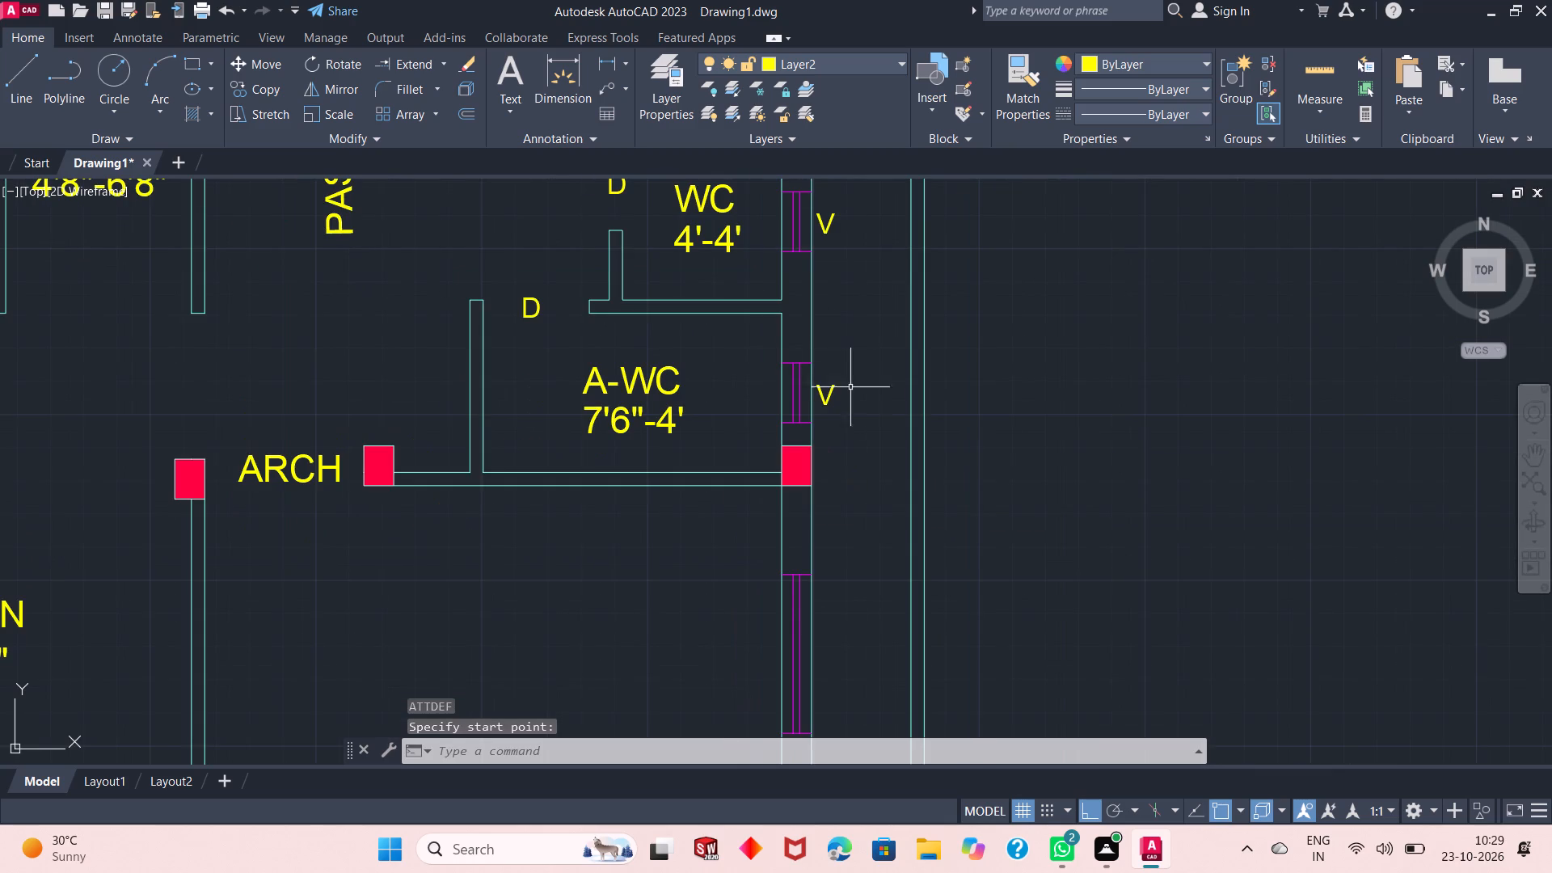
{"action": "scroll", "coordinate": [841, 315], "scroll_direction": "down", "scroll_amount": 2}
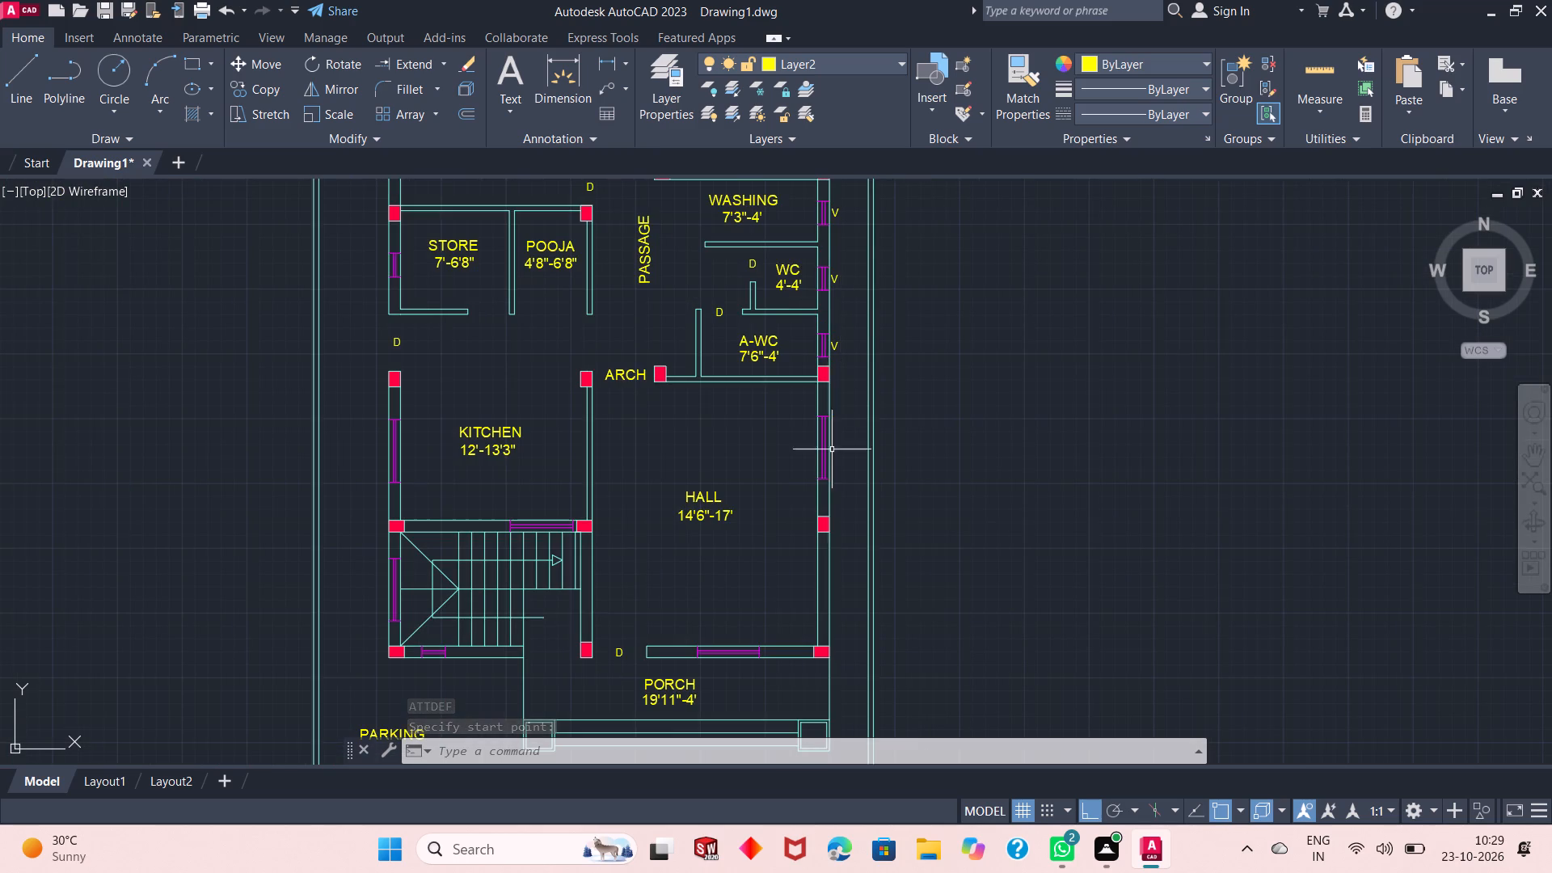
{"action": "scroll", "coordinate": [832, 463], "scroll_direction": "up", "scroll_amount": 1}
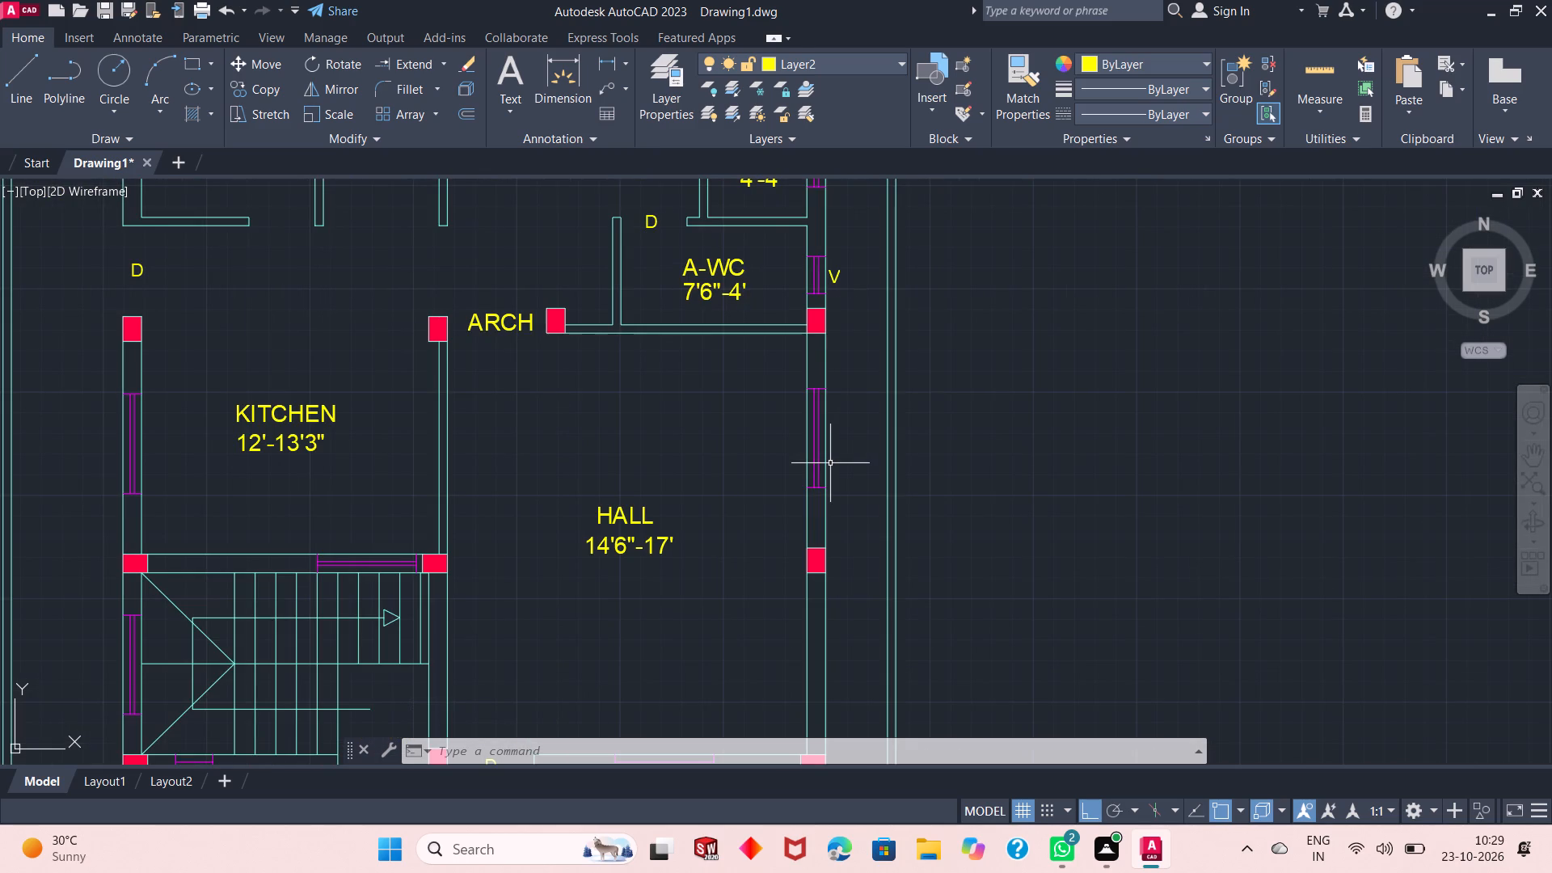
{"action": "key", "text": "Return"}
{"action": "key", "text": "w"}
{"action": "key", "text": "Return"}
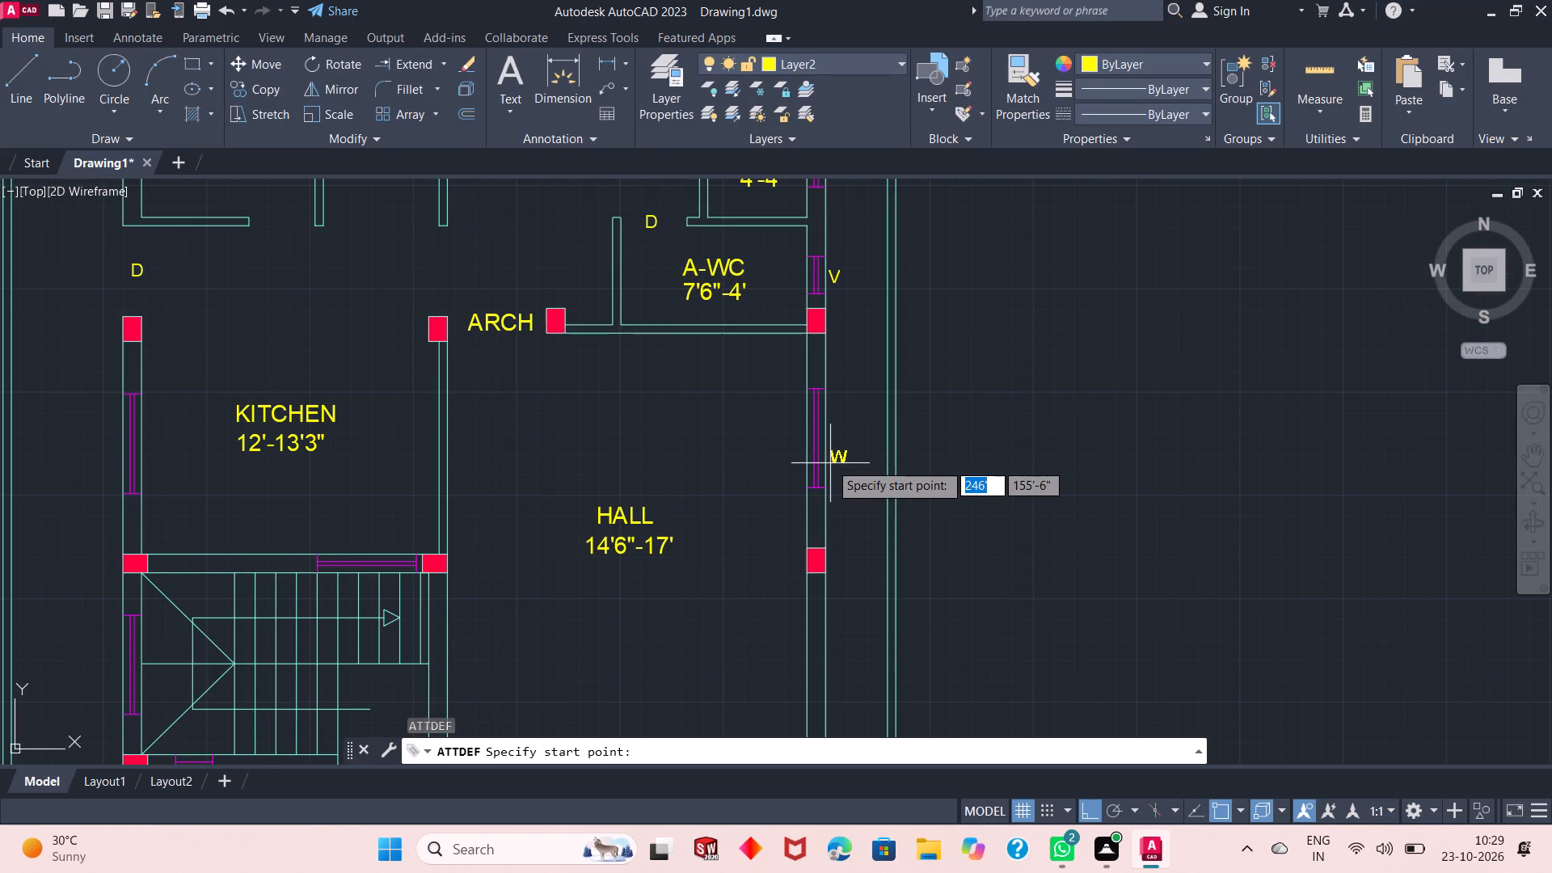
{"action": "scroll", "coordinate": [829, 462], "scroll_direction": "up", "scroll_amount": 3}
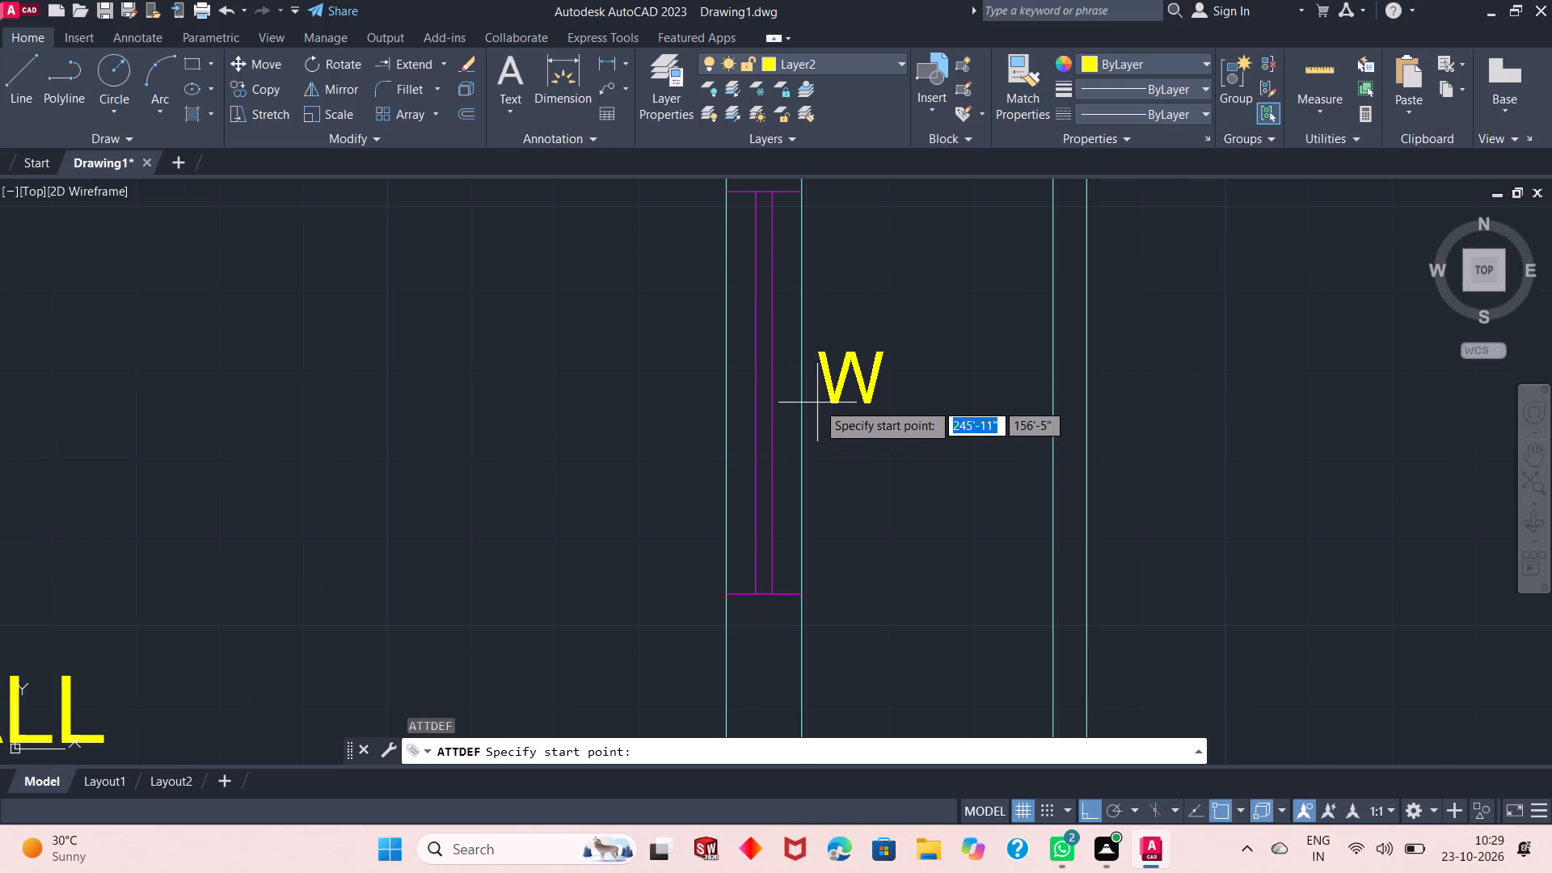
{"action": "left_click", "coordinate": [817, 403]}
Place an attribute definition with tag w on the PORCH side of the window between HALL and PORCH, just below the wall.
{"action": "scroll", "coordinate": [828, 369], "scroll_direction": "down", "scroll_amount": 2}
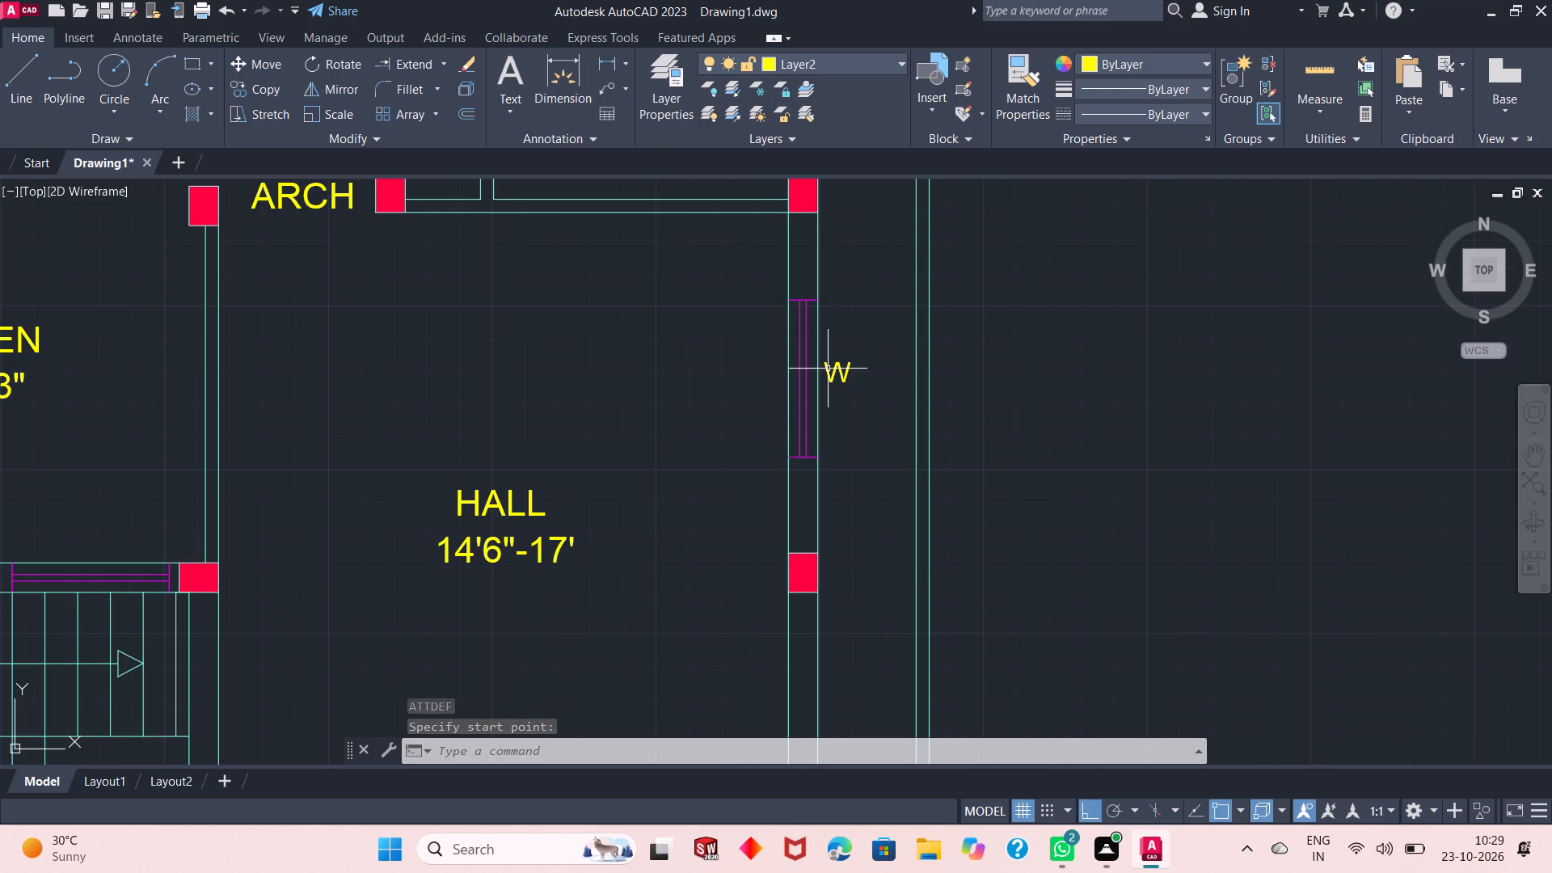
{"action": "scroll", "coordinate": [728, 273], "scroll_direction": "down", "scroll_amount": 1}
{"action": "scroll", "coordinate": [740, 347], "scroll_direction": "down", "scroll_amount": 2}
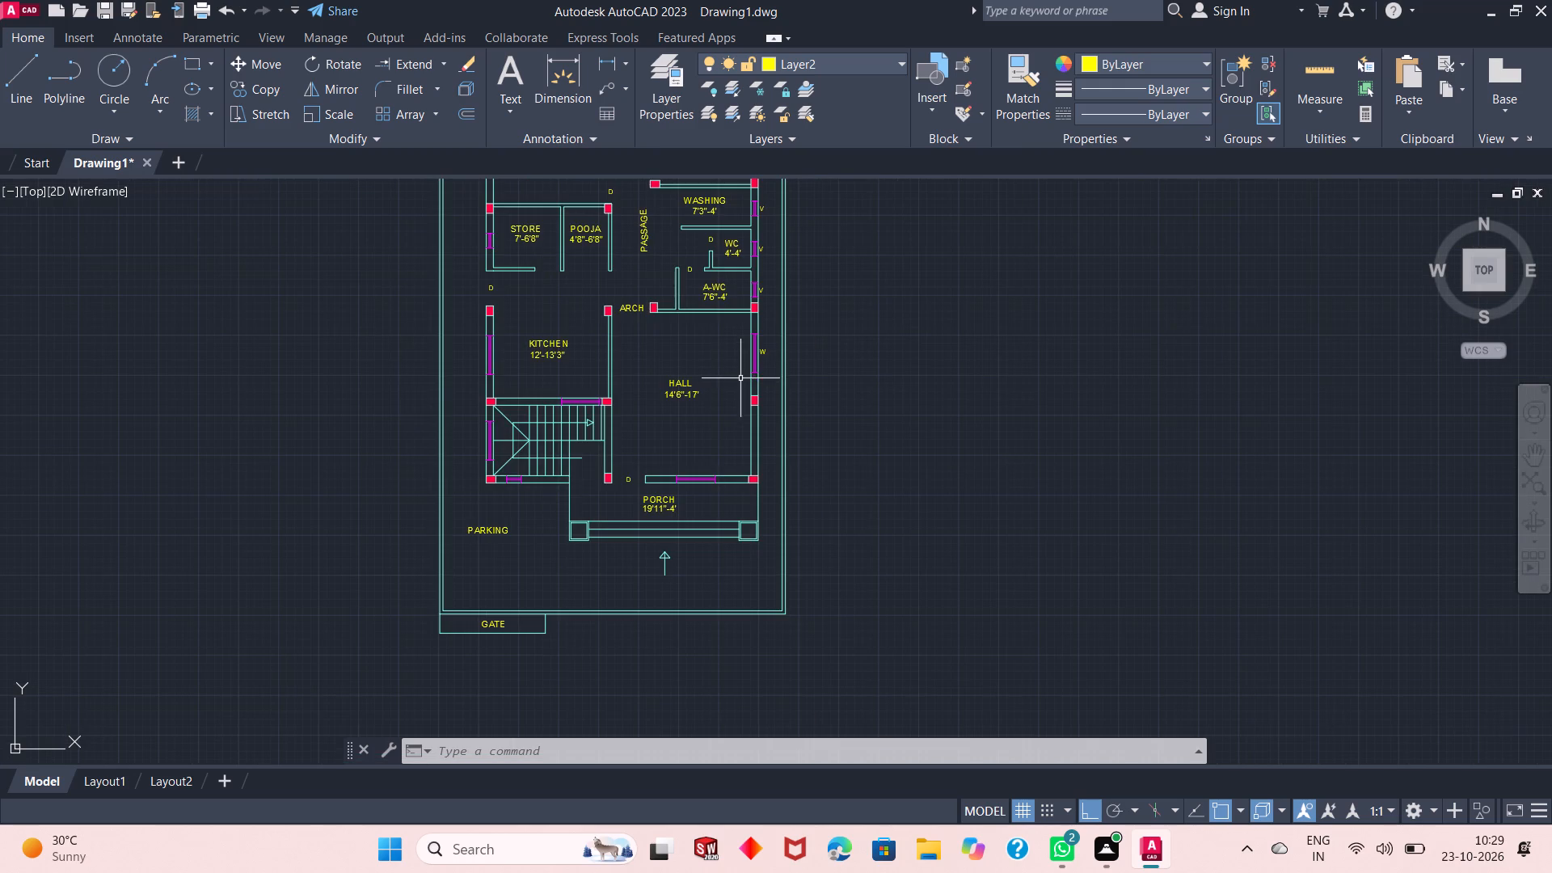
{"action": "scroll", "coordinate": [724, 364], "scroll_direction": "down", "scroll_amount": 1}
{"action": "scroll", "coordinate": [702, 439], "scroll_direction": "up", "scroll_amount": 1}
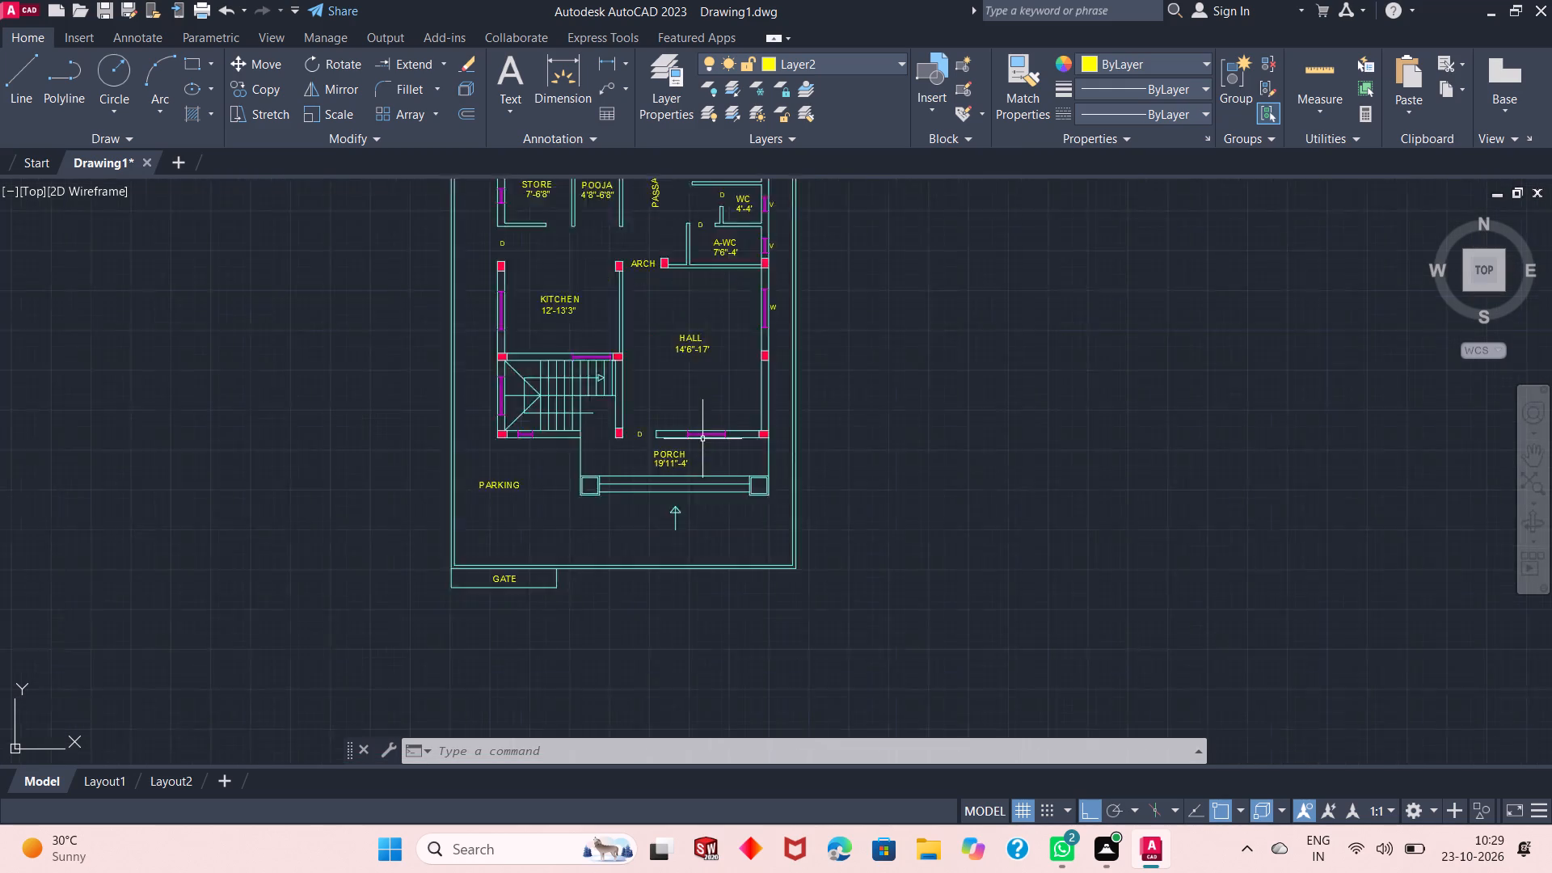
{"action": "scroll", "coordinate": [702, 439], "scroll_direction": "up", "scroll_amount": 4}
{"action": "scroll", "coordinate": [701, 448], "scroll_direction": "down", "scroll_amount": 3}
{"action": "scroll", "coordinate": [701, 448], "scroll_direction": "up", "scroll_amount": 1}
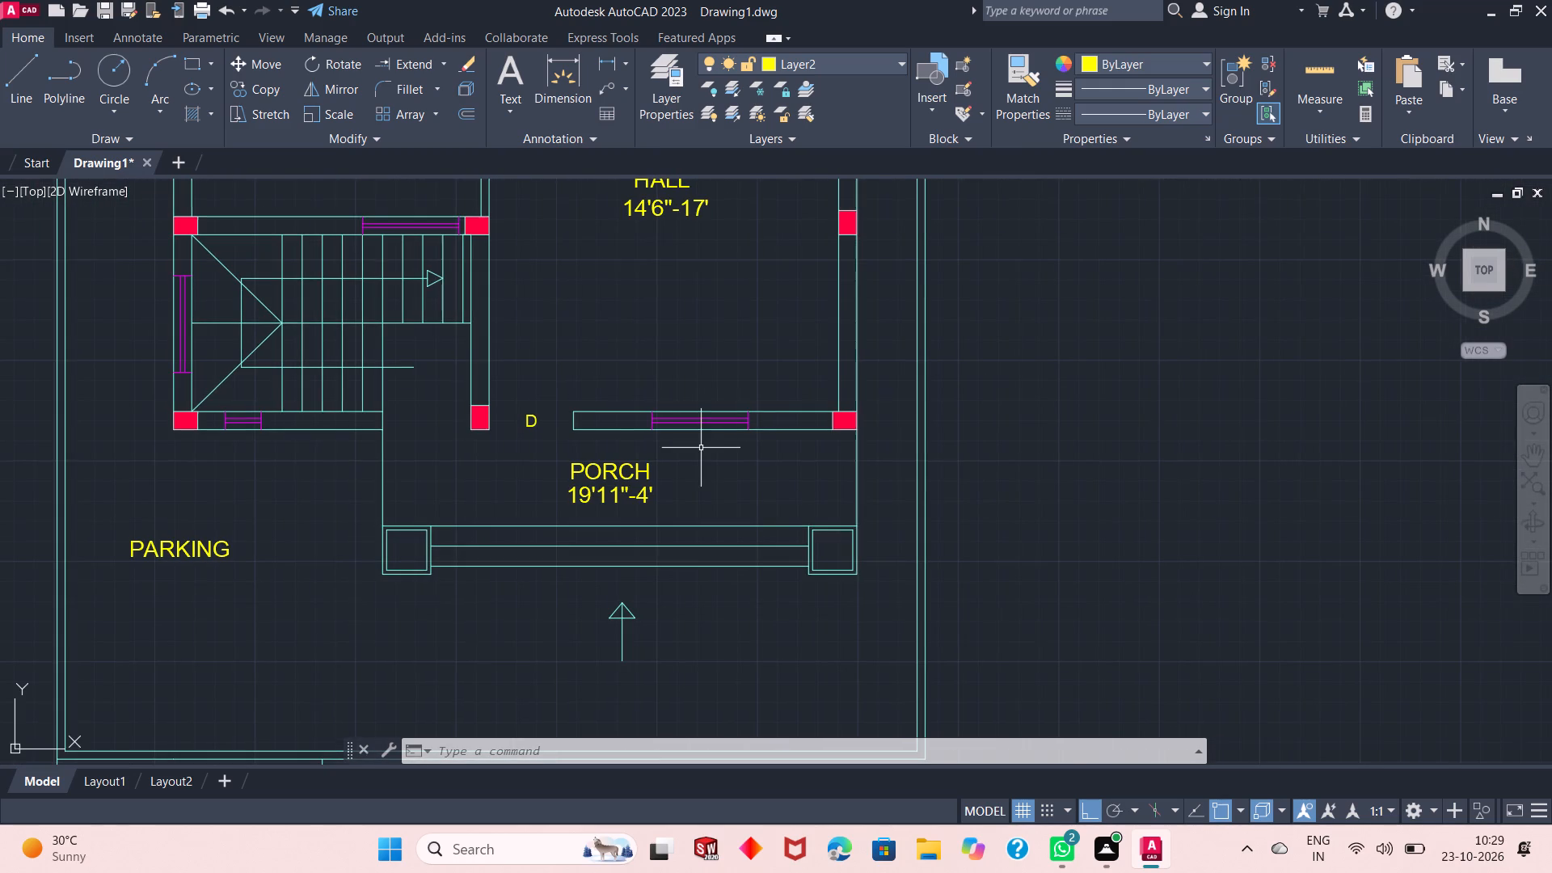
{"action": "scroll", "coordinate": [701, 448], "scroll_direction": "up", "scroll_amount": 1}
{"action": "key", "text": "Return"}
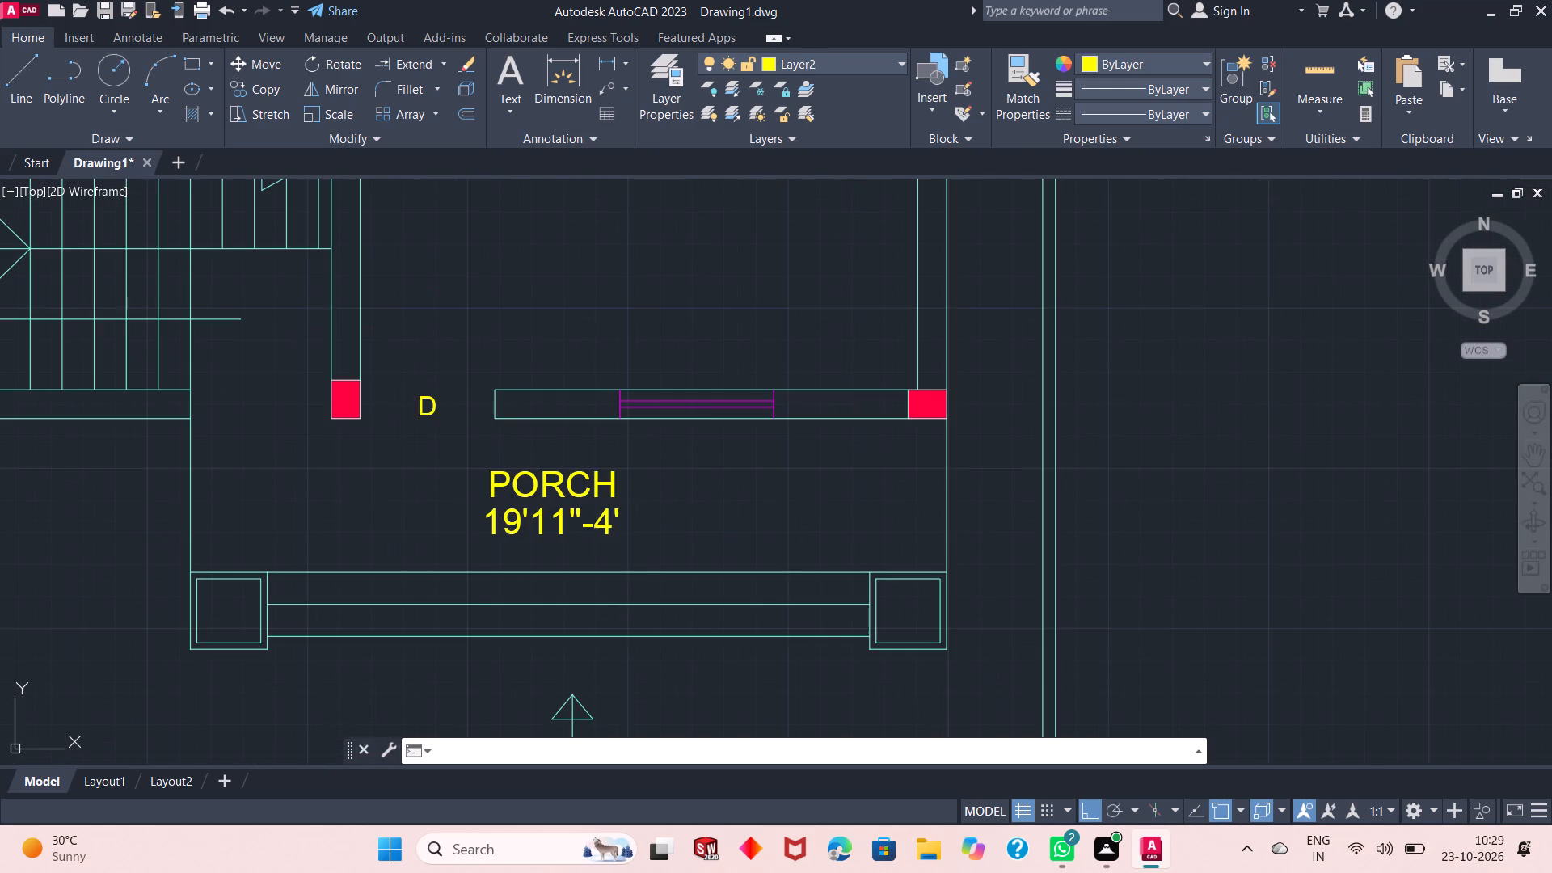
{"action": "key", "text": "w"}
{"action": "key", "text": "Return"}
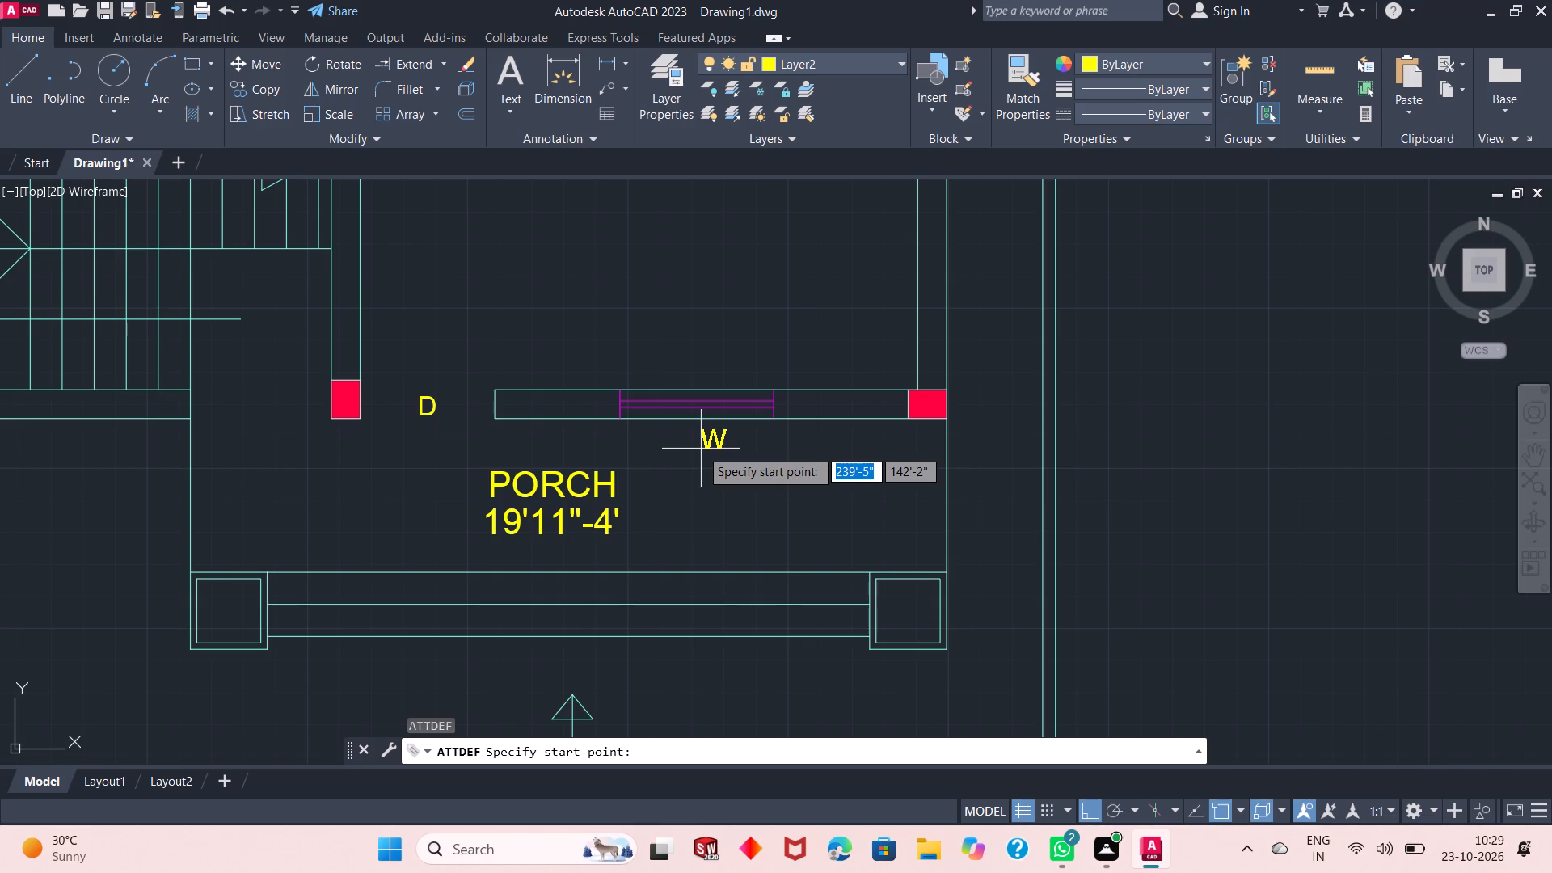
{"action": "scroll", "coordinate": [679, 462], "scroll_direction": "up", "scroll_amount": 1}
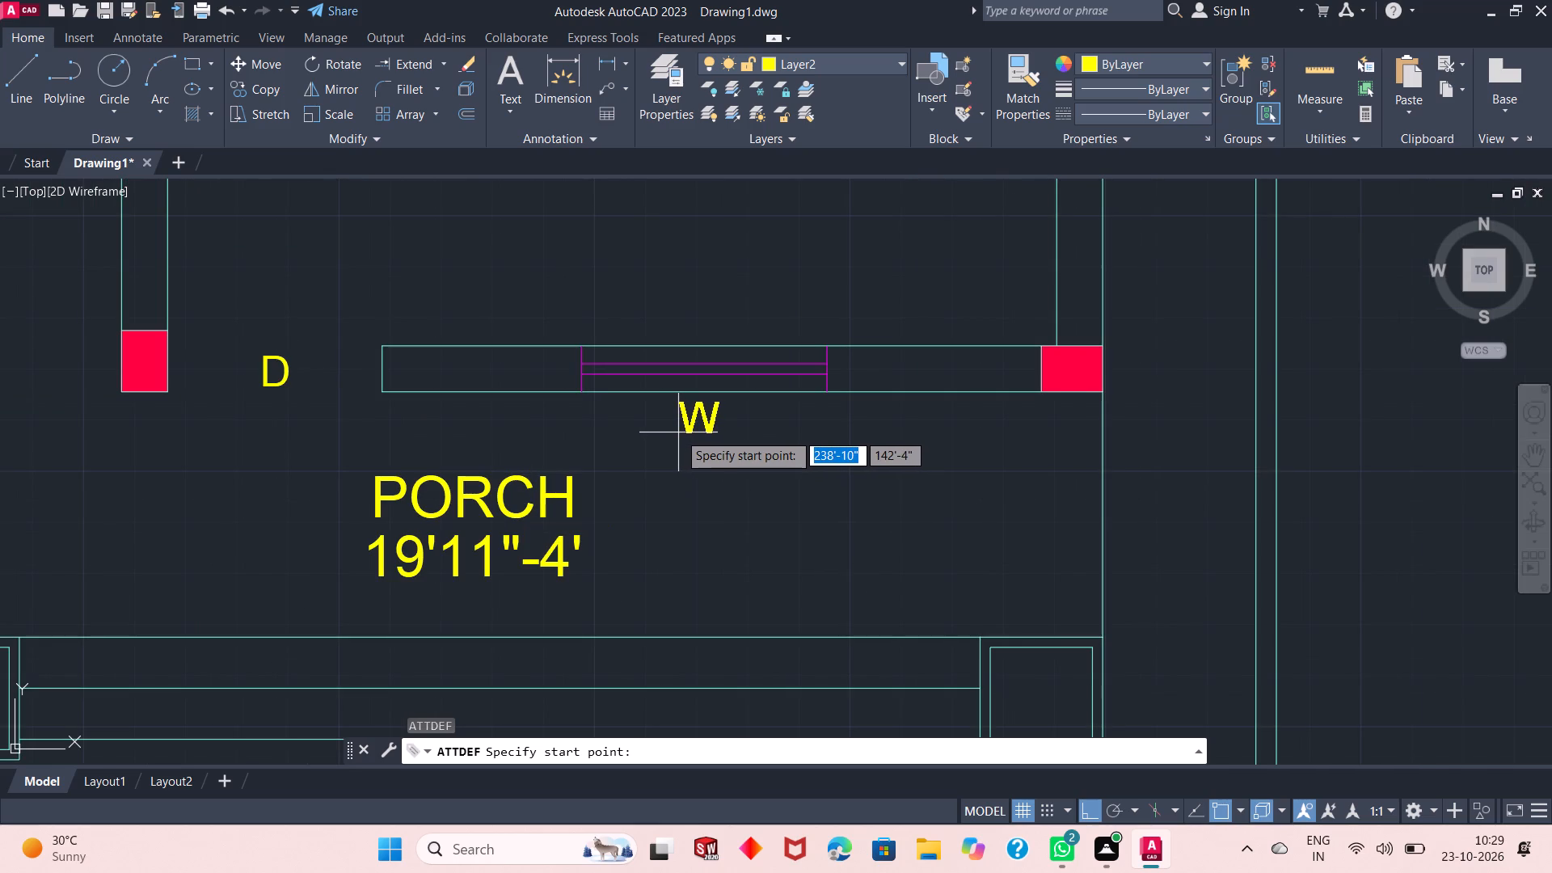
{"action": "left_click", "coordinate": [678, 432]}
Place an attribute definition with tag w and 6" text height inside KITCHEN, just above the window in the wall shared with the staircase.
{"action": "scroll", "coordinate": [706, 519], "scroll_direction": "down", "scroll_amount": 2}
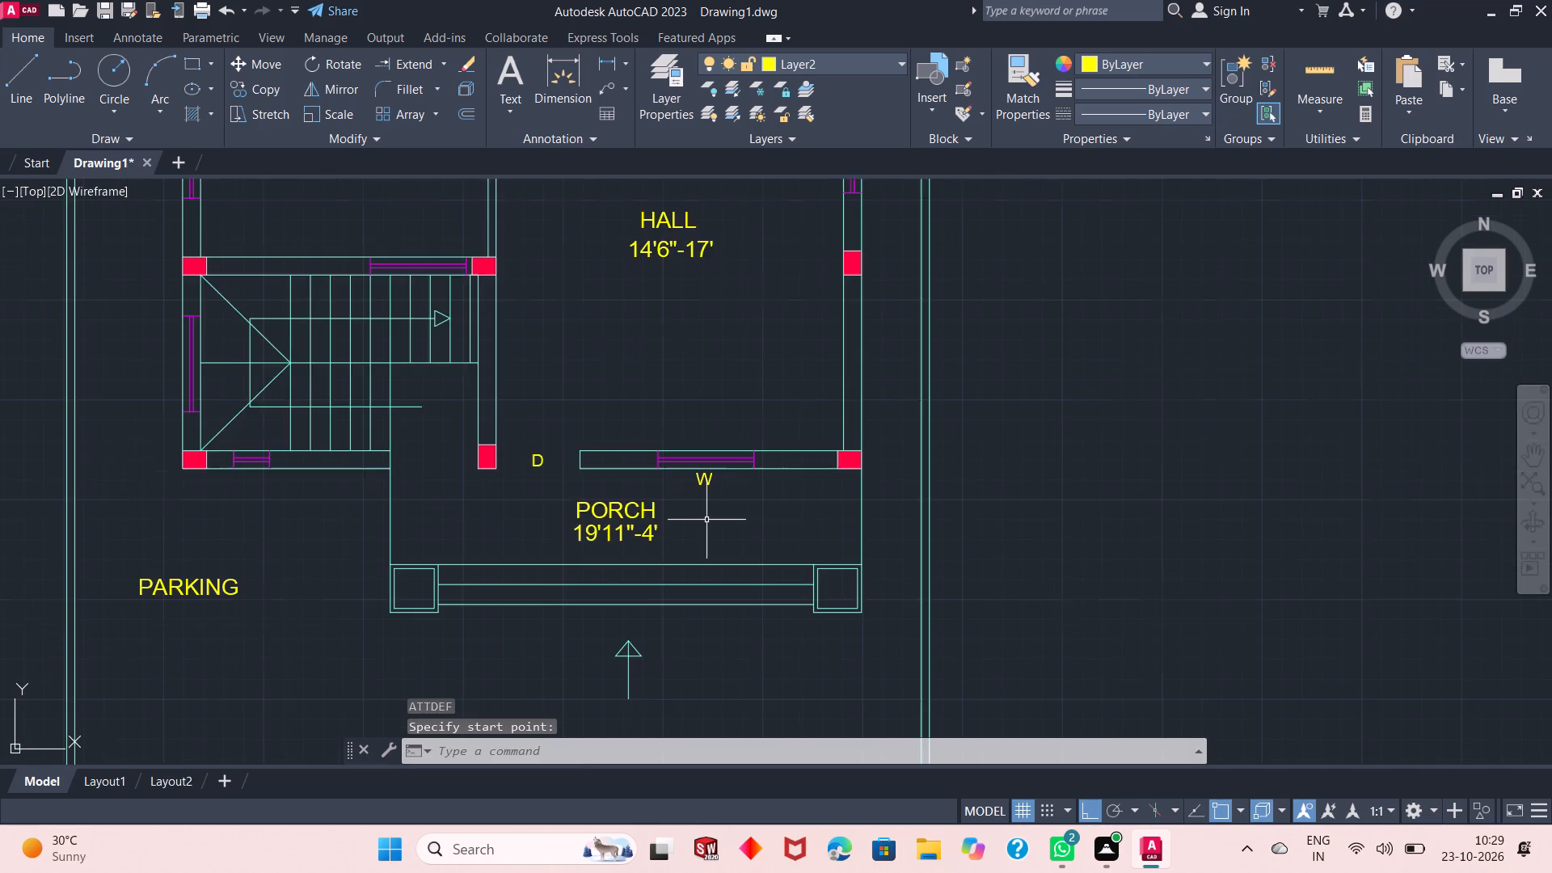
{"action": "scroll", "coordinate": [706, 520], "scroll_direction": "down", "scroll_amount": 1}
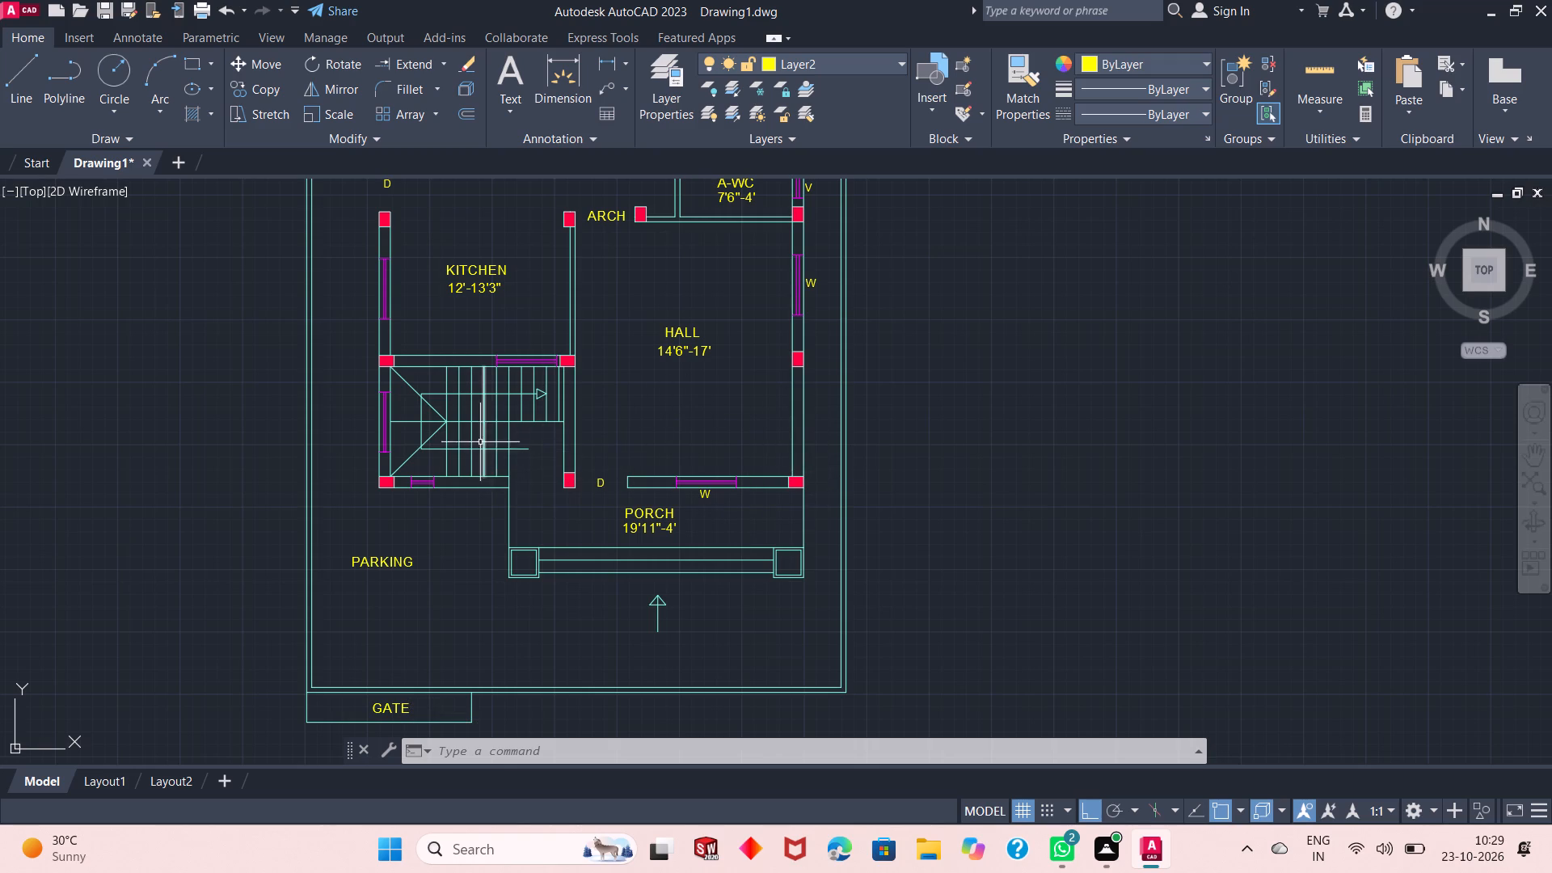
{"action": "scroll", "coordinate": [450, 396], "scroll_direction": "up", "scroll_amount": 1}
{"action": "key", "text": "Return"}
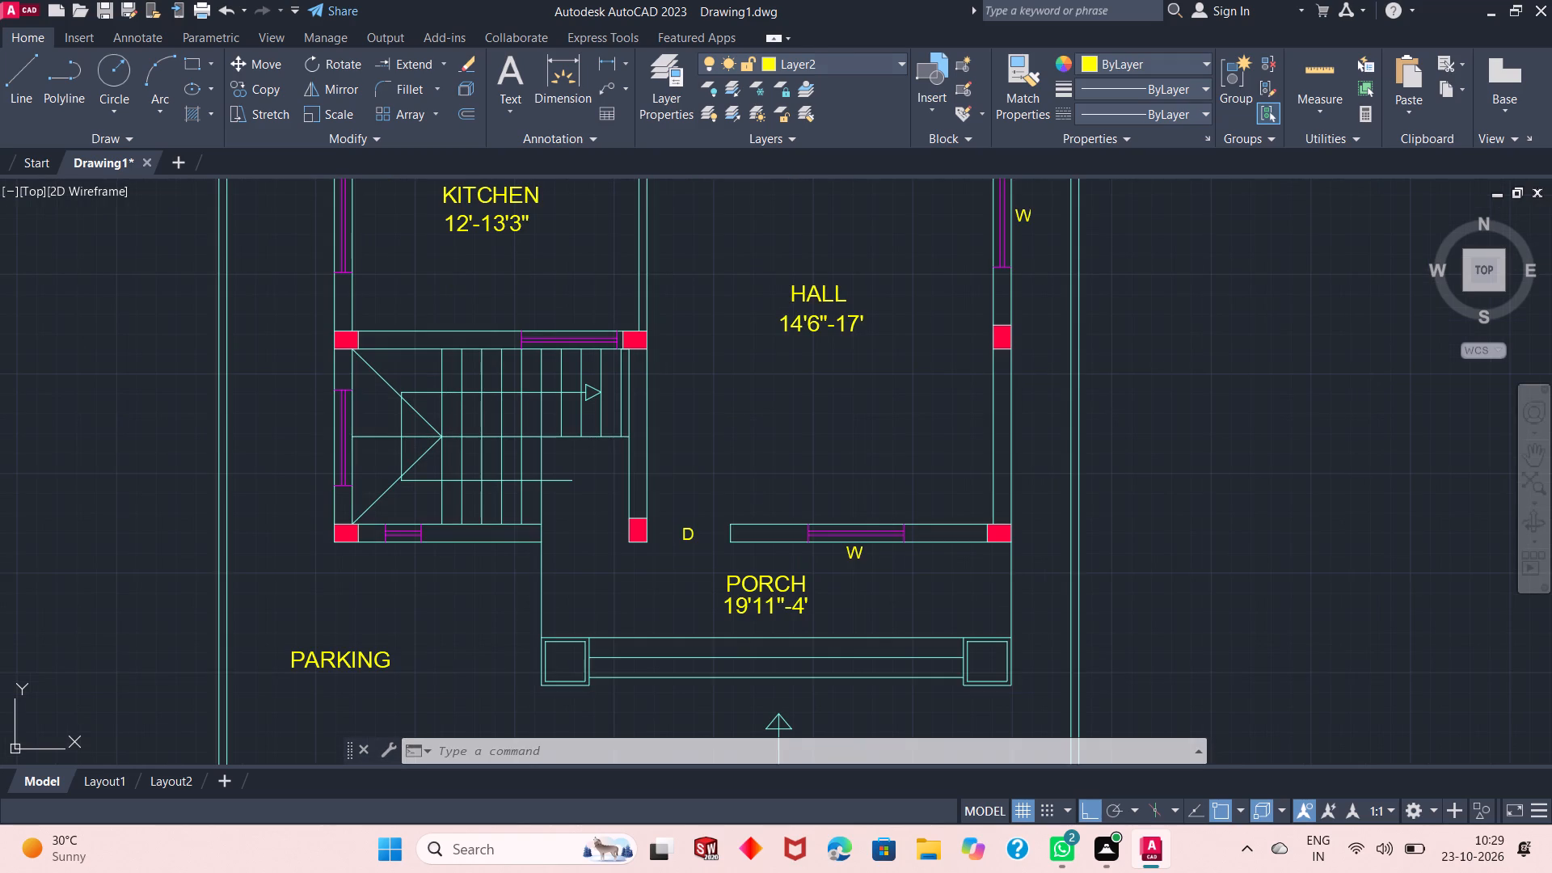
{"action": "key", "text": "w"}
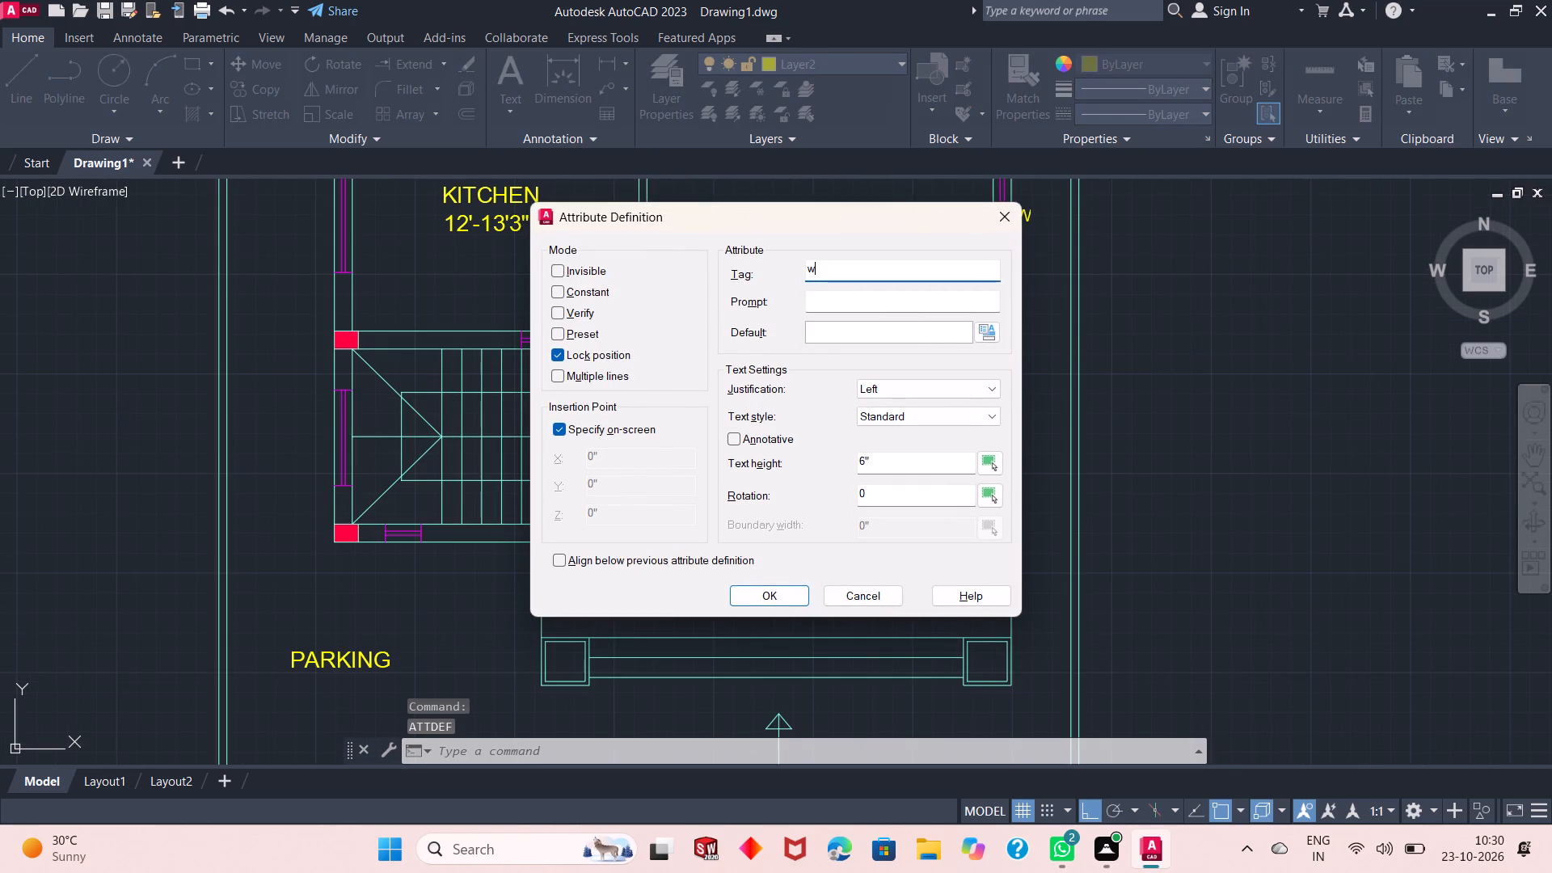
{"action": "key", "text": "Return"}
{"action": "scroll", "coordinate": [554, 327], "scroll_direction": "up", "scroll_amount": 2}
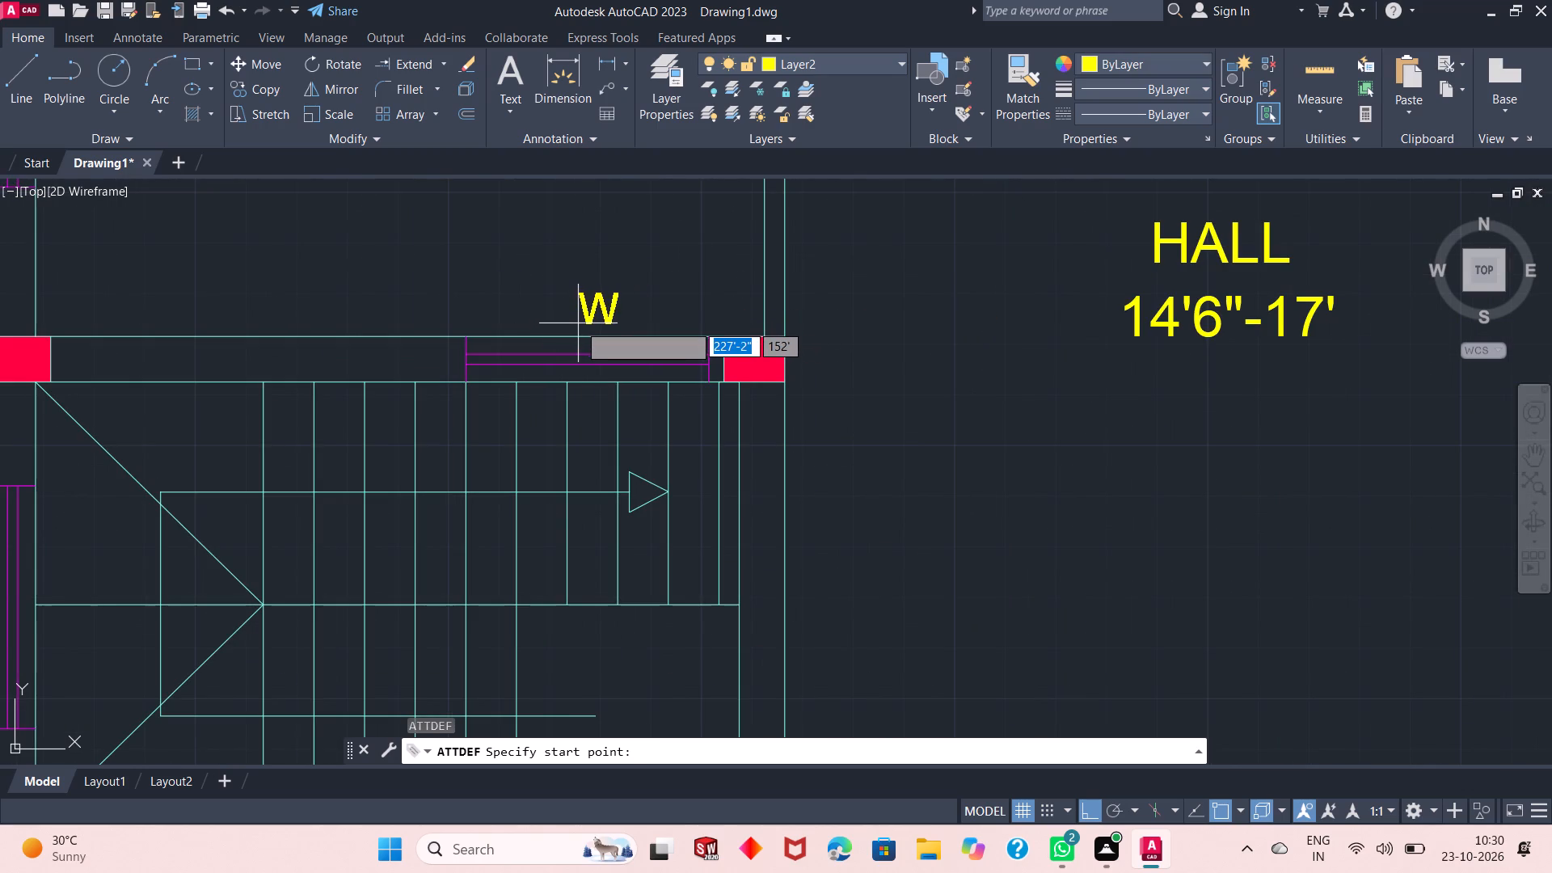
{"action": "left_click", "coordinate": [578, 323]}
Place an attribute definition with tag v and 6" text height just below the ventilator in the staircase wall facing PARKING.
{"action": "scroll", "coordinate": [588, 304], "scroll_direction": "down", "scroll_amount": 1}
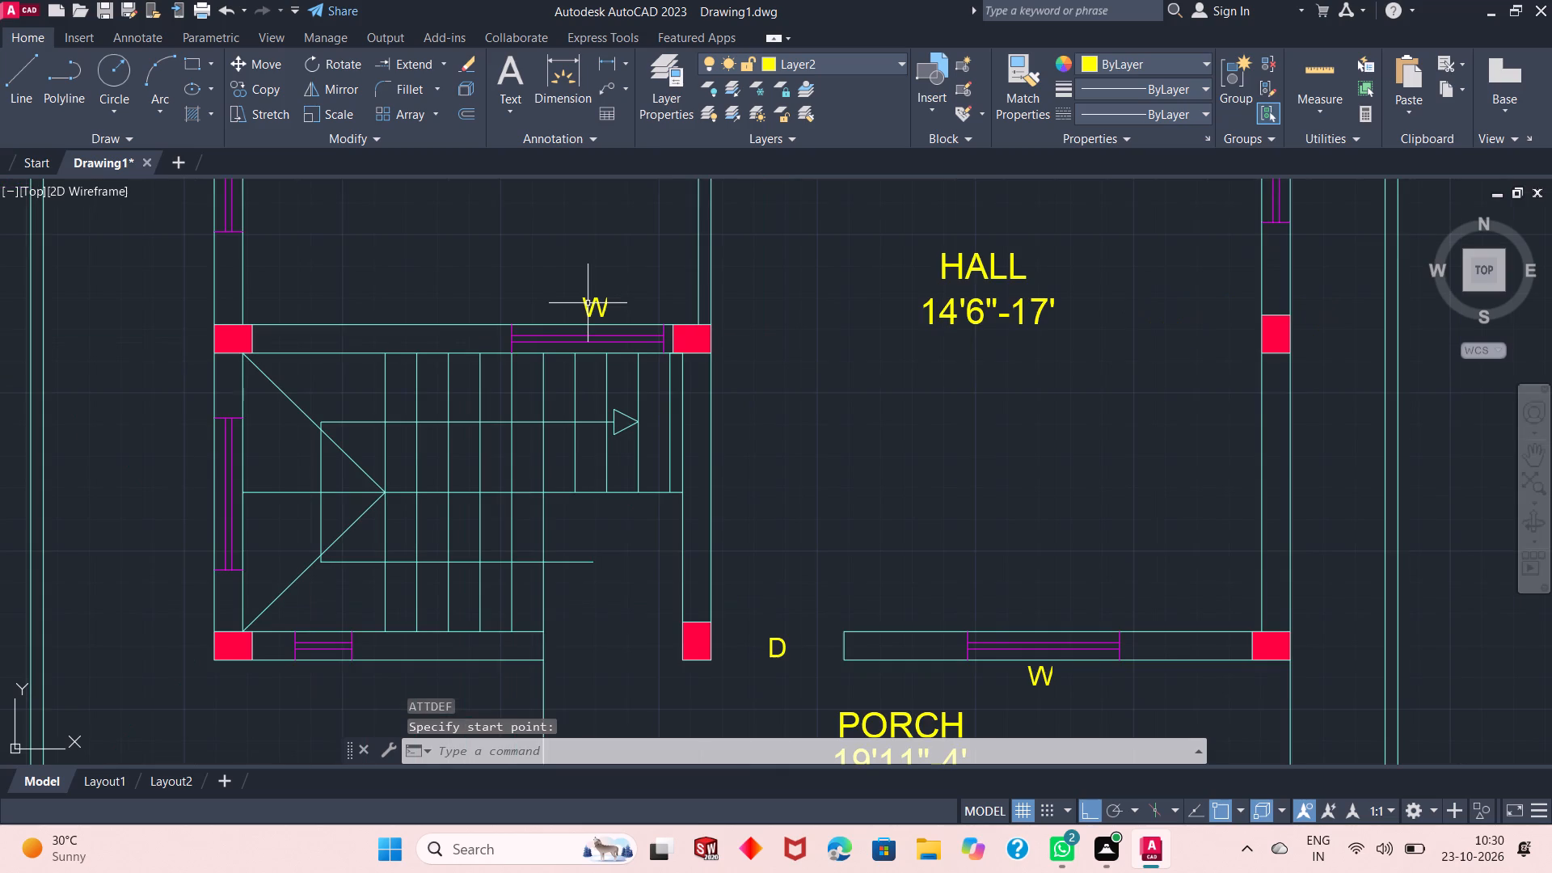
{"action": "scroll", "coordinate": [588, 299], "scroll_direction": "down", "scroll_amount": 1}
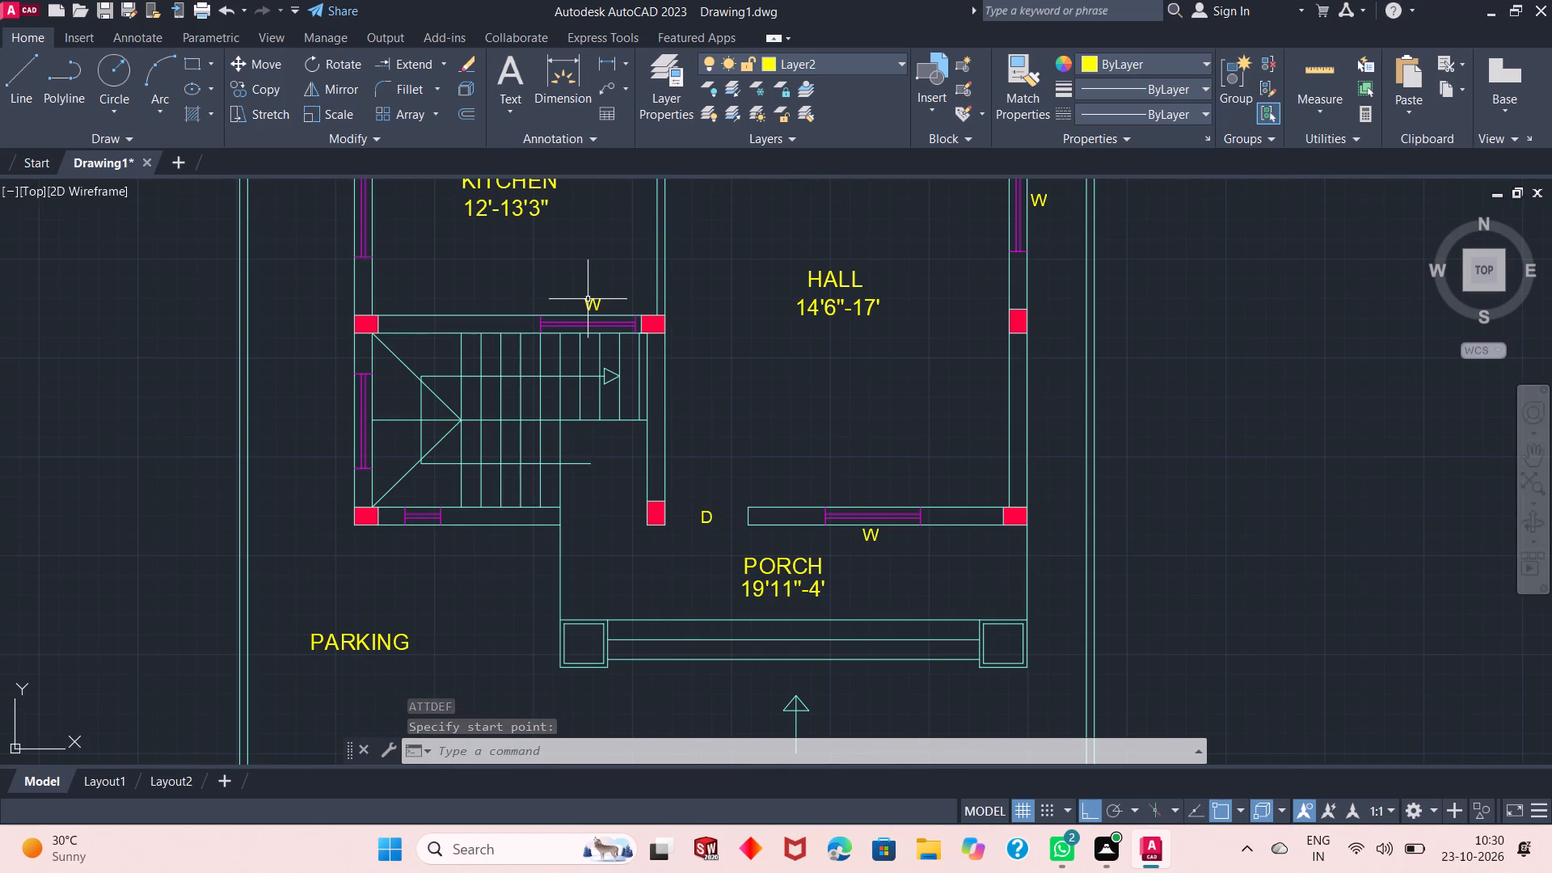
{"action": "key", "text": "Return"}
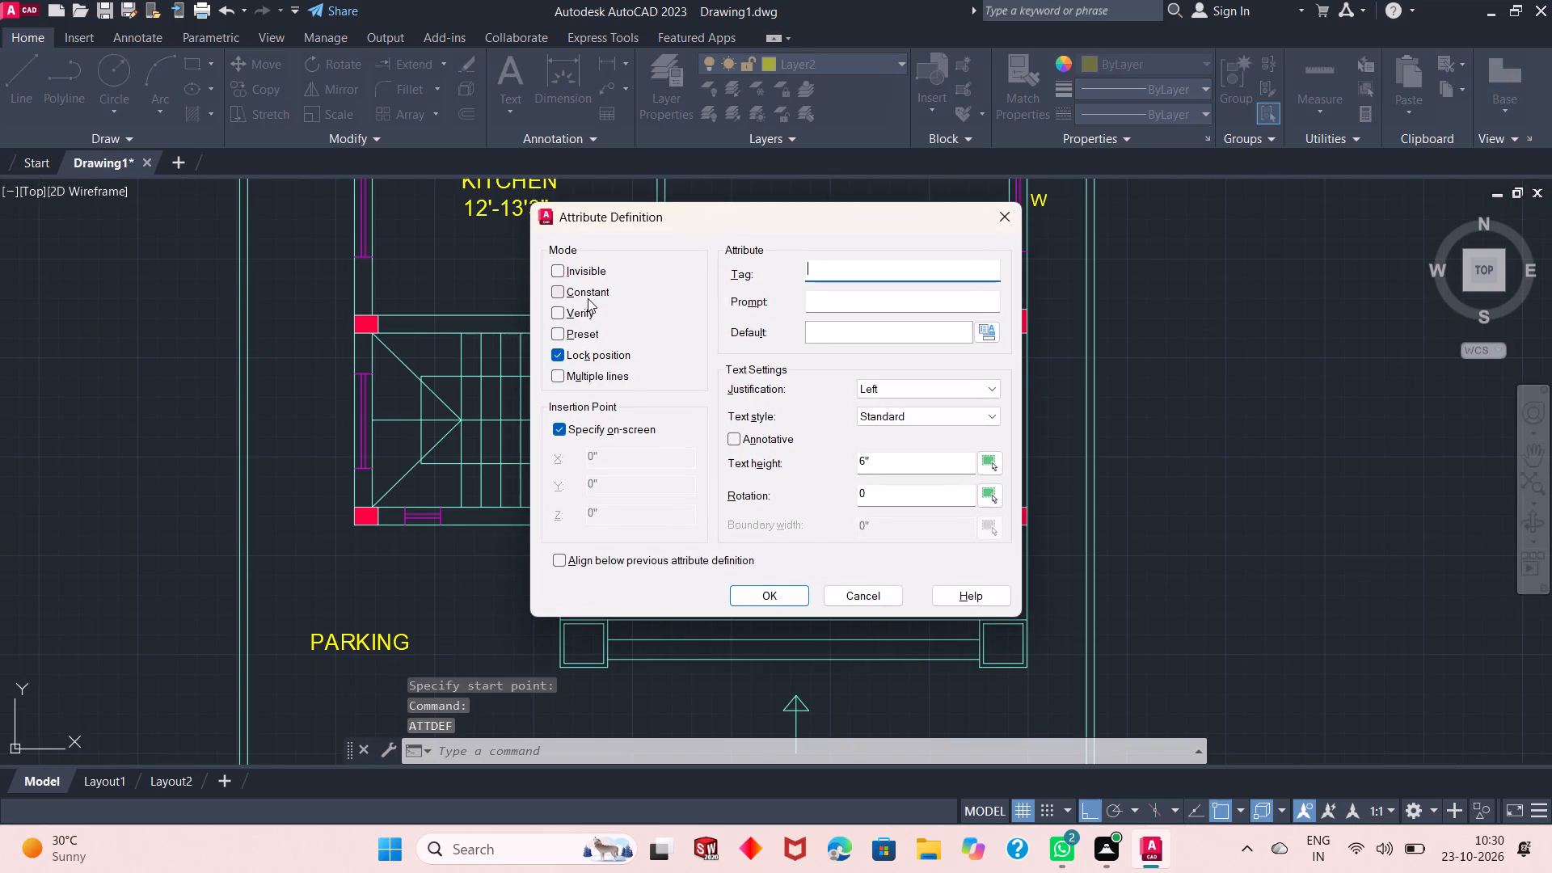
{"action": "key", "text": "v"}
{"action": "key", "text": "Return"}
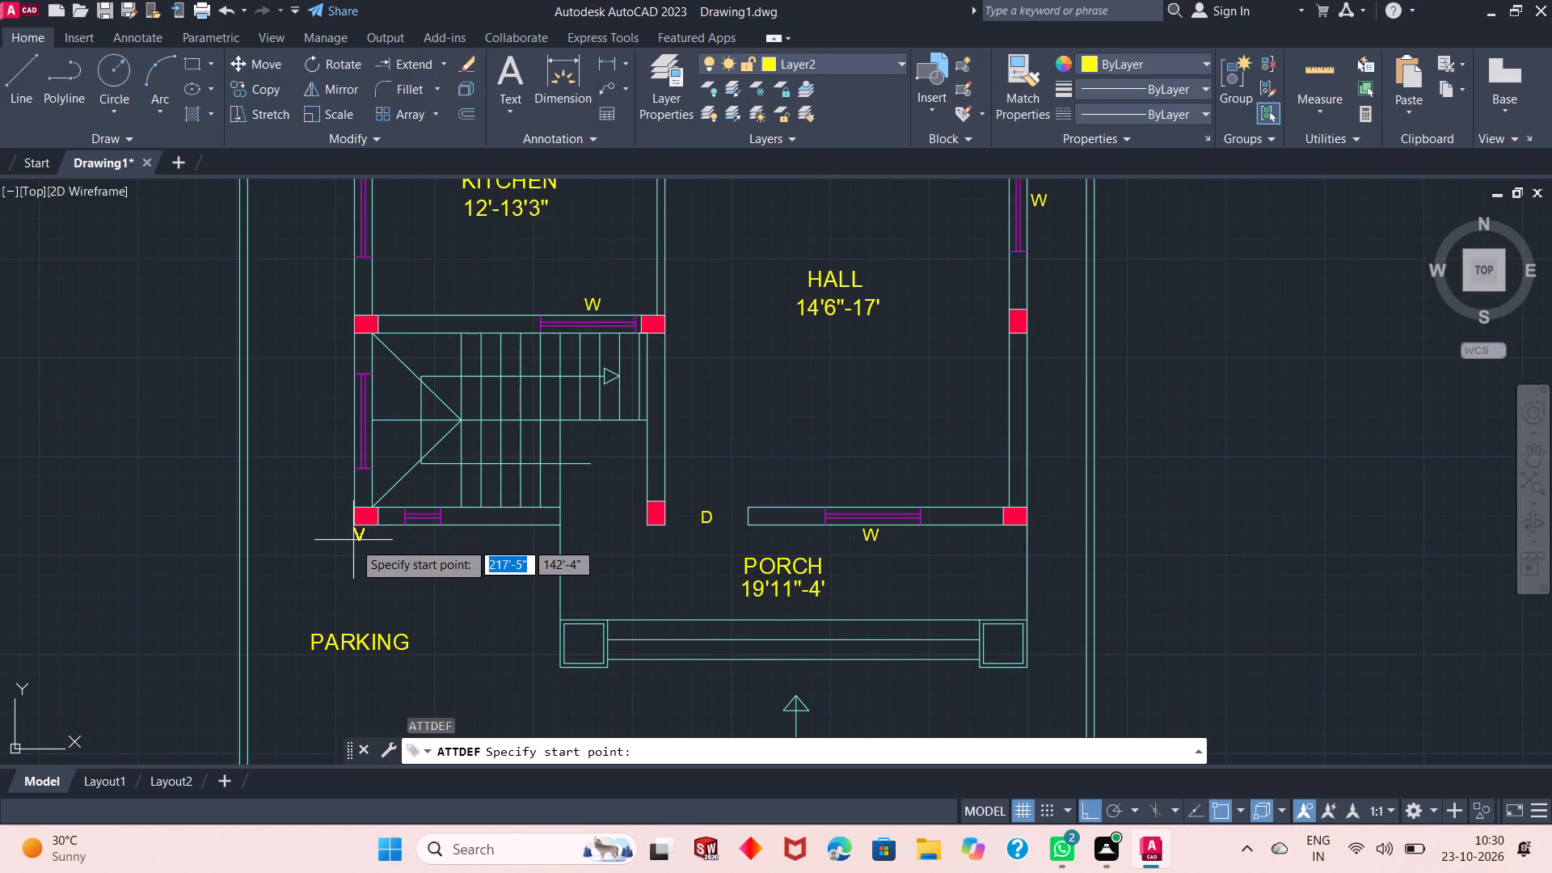
{"action": "scroll", "coordinate": [353, 542], "scroll_direction": "up", "scroll_amount": 1}
{"action": "left_click", "coordinate": [450, 538]}
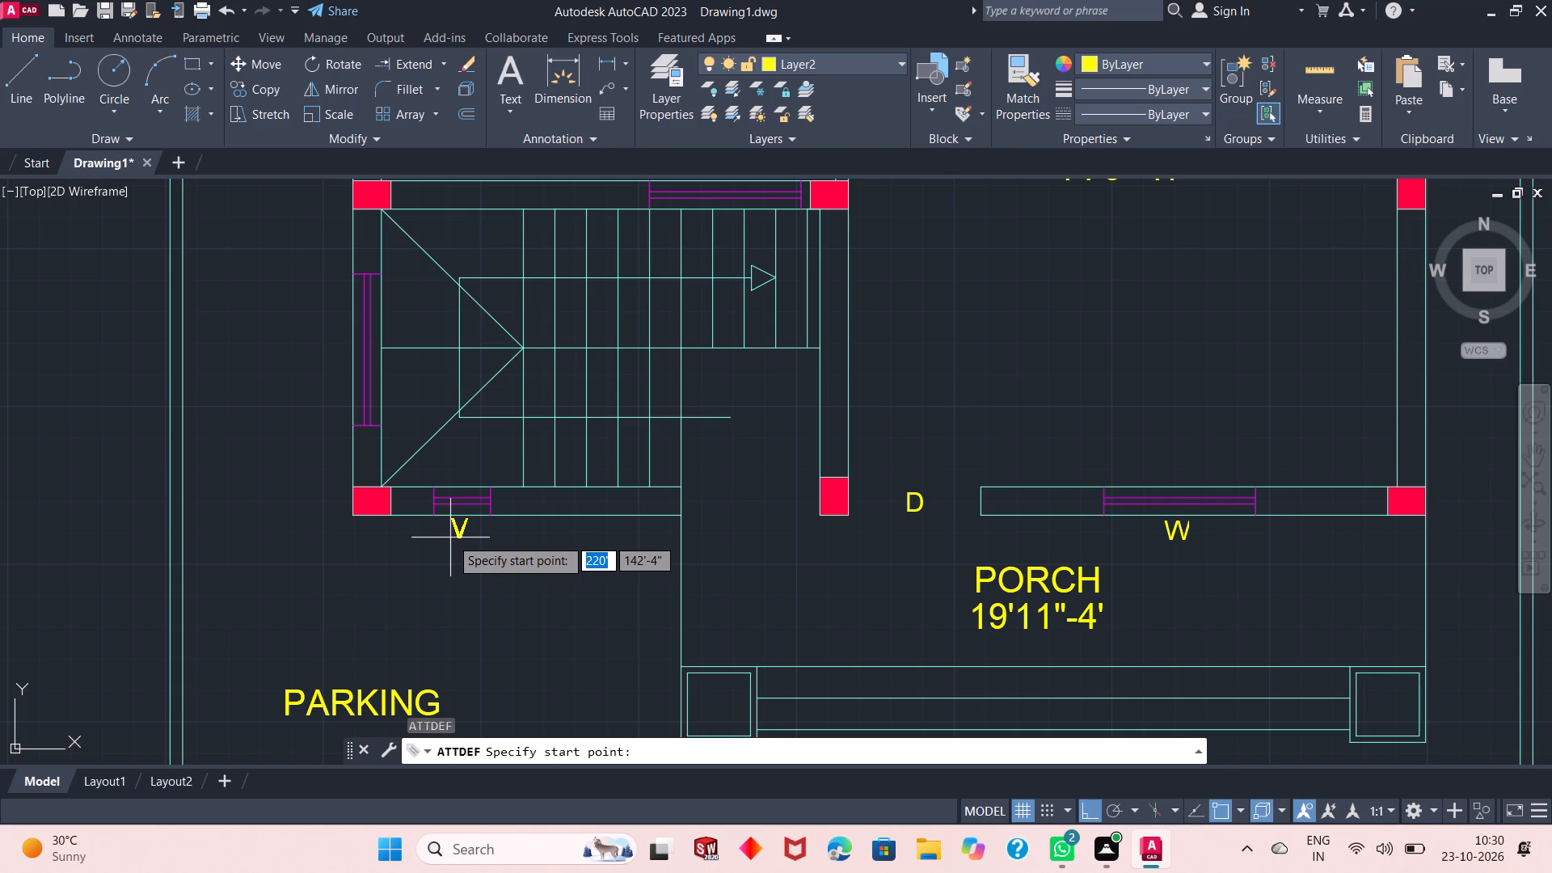
Place an attribute definition with tag w and 6" text height outside the staircase window in the outer side wall.
{"action": "scroll", "coordinate": [516, 536], "scroll_direction": "down", "scroll_amount": 1}
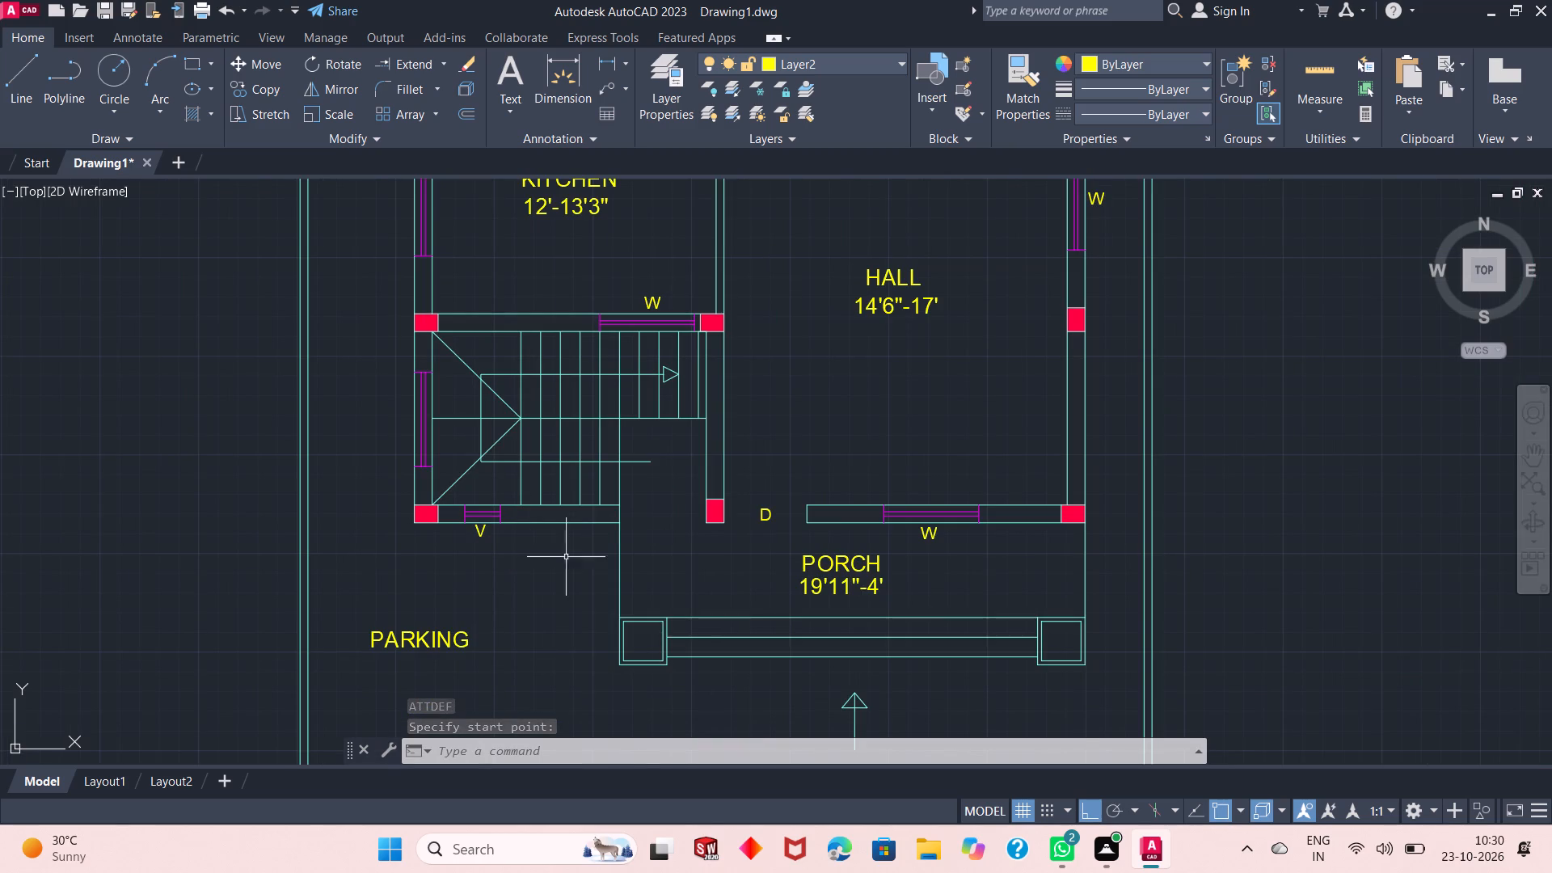
{"action": "scroll", "coordinate": [453, 517], "scroll_direction": "up", "scroll_amount": 1}
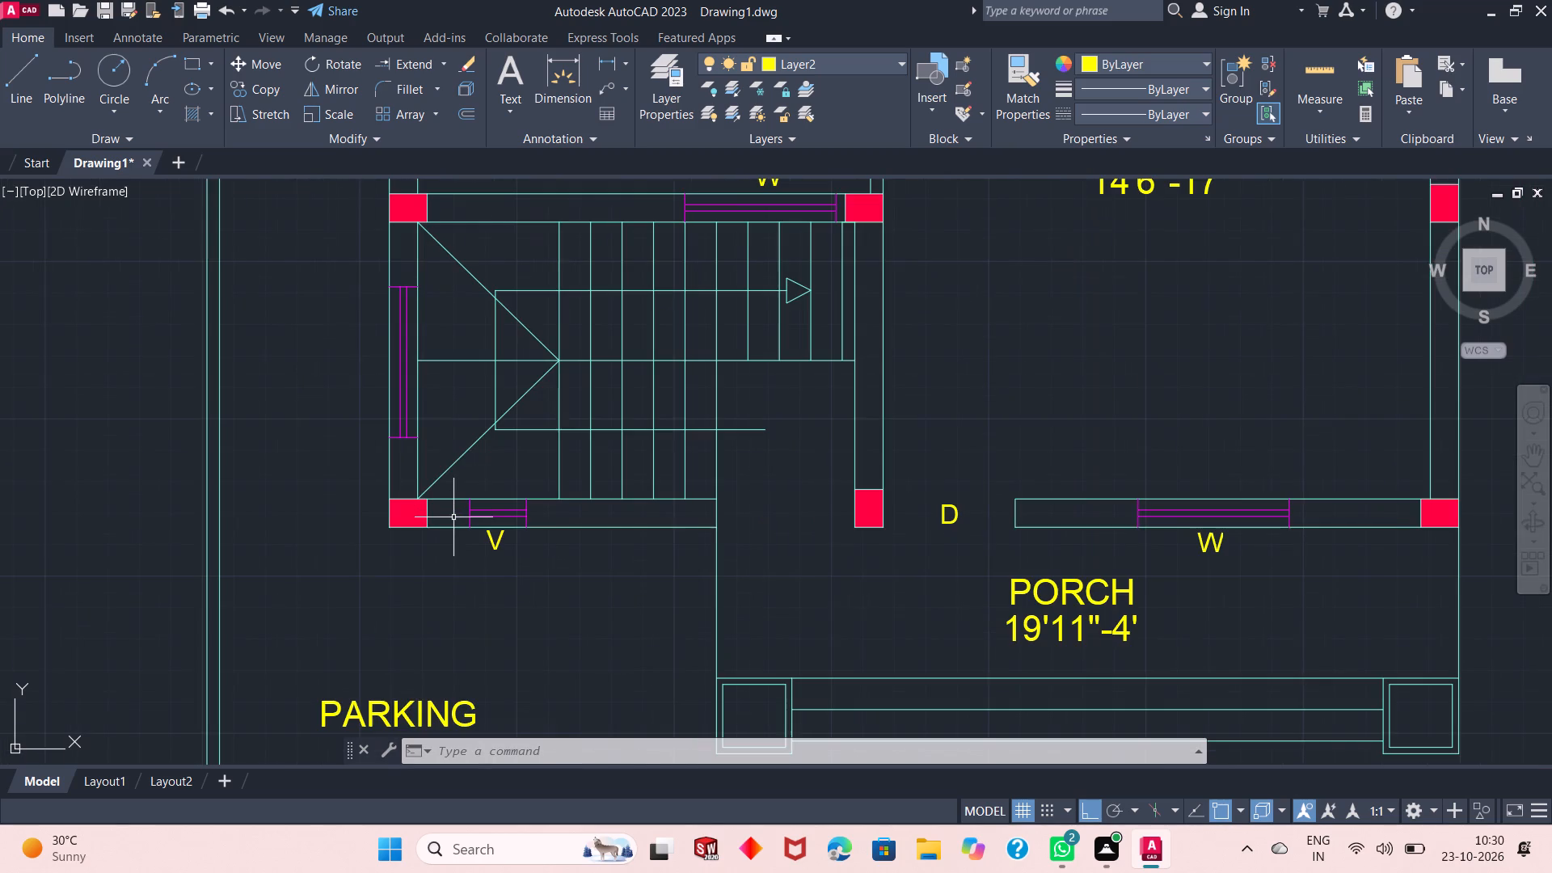
{"action": "scroll", "coordinate": [571, 603], "scroll_direction": "down", "scroll_amount": 2}
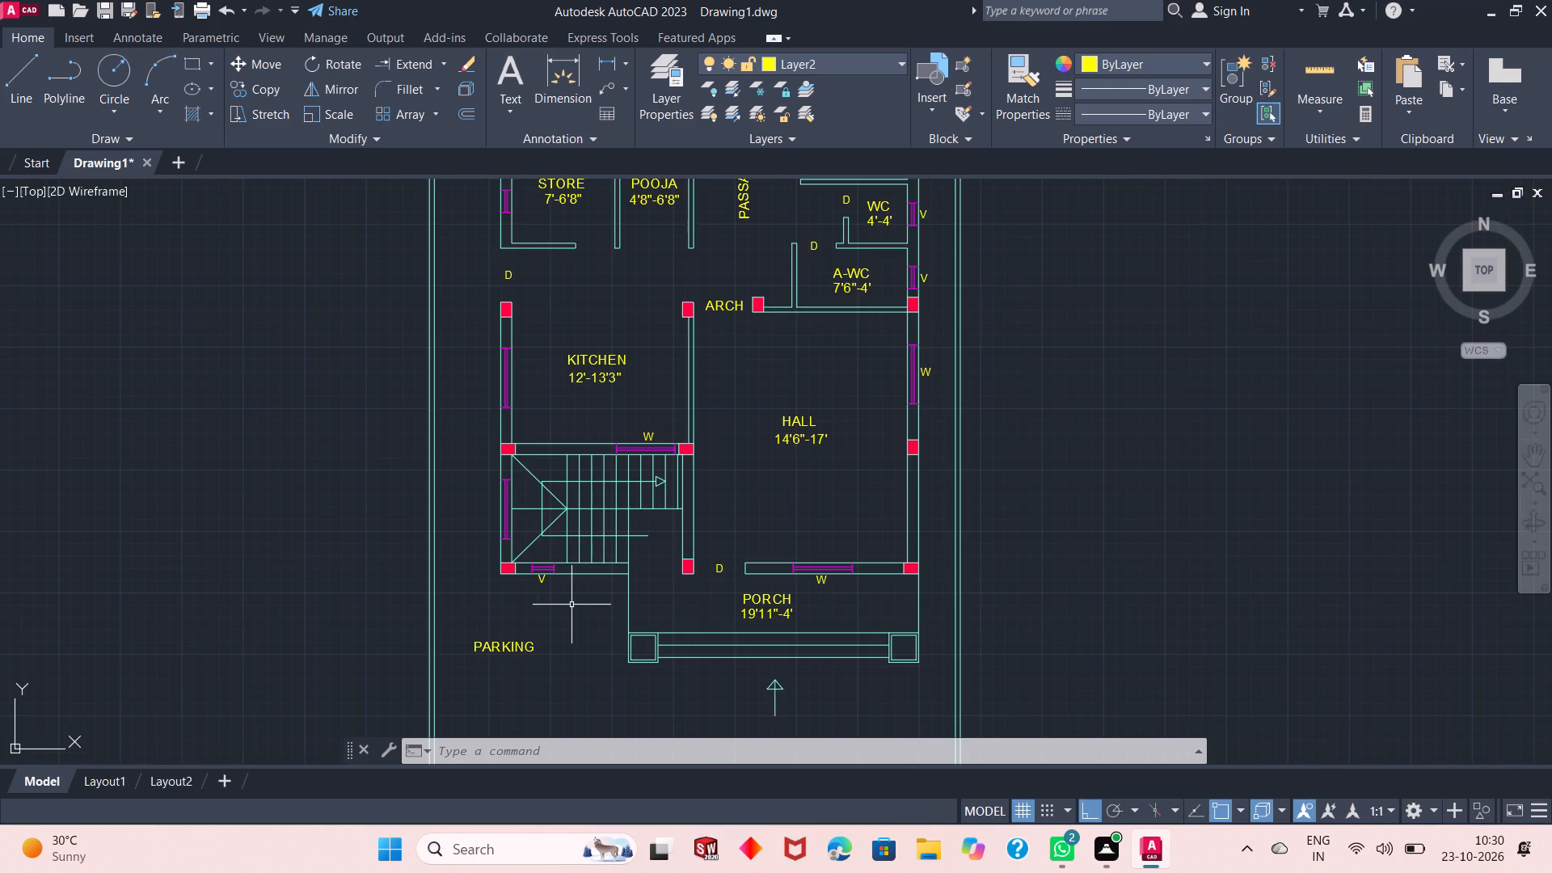
{"action": "scroll", "coordinate": [502, 507], "scroll_direction": "up", "scroll_amount": 1}
{"action": "key", "text": "Return"}
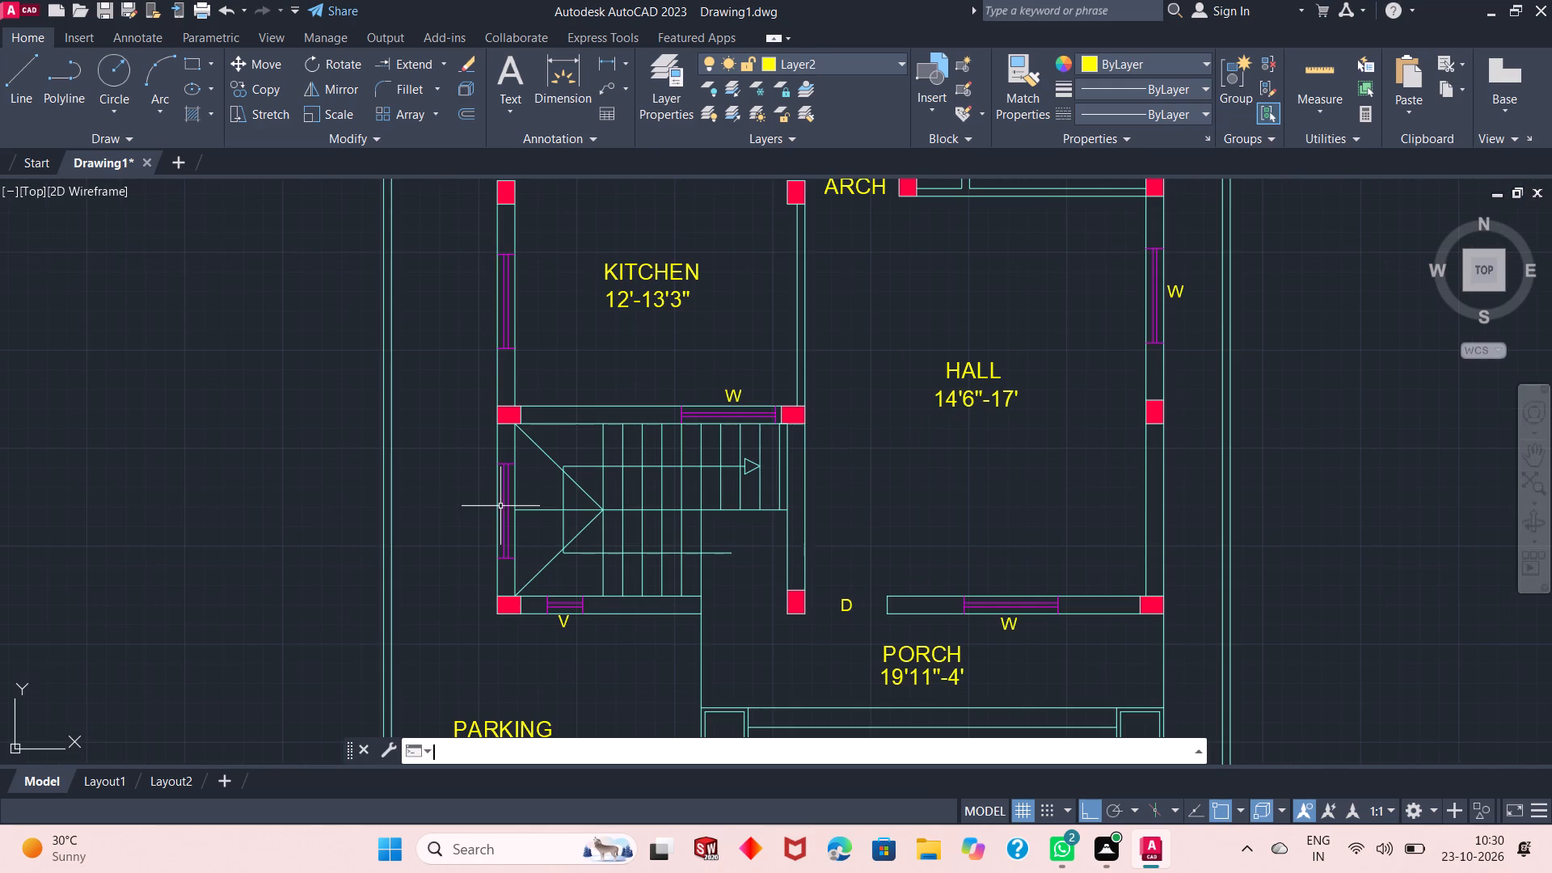
{"action": "key", "text": "w"}
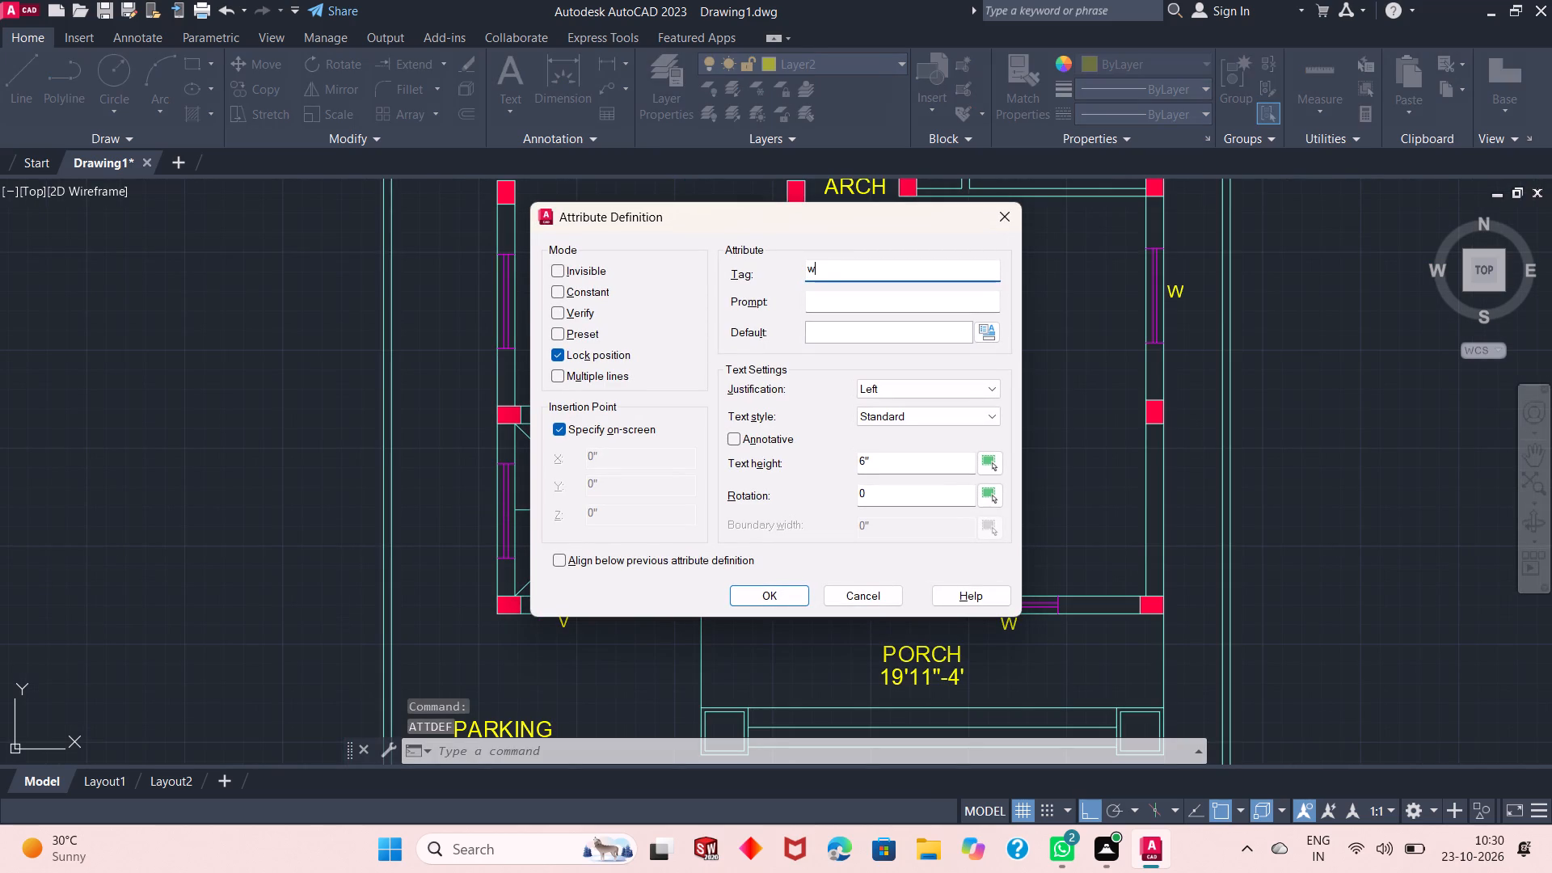
{"action": "key", "text": "Return"}
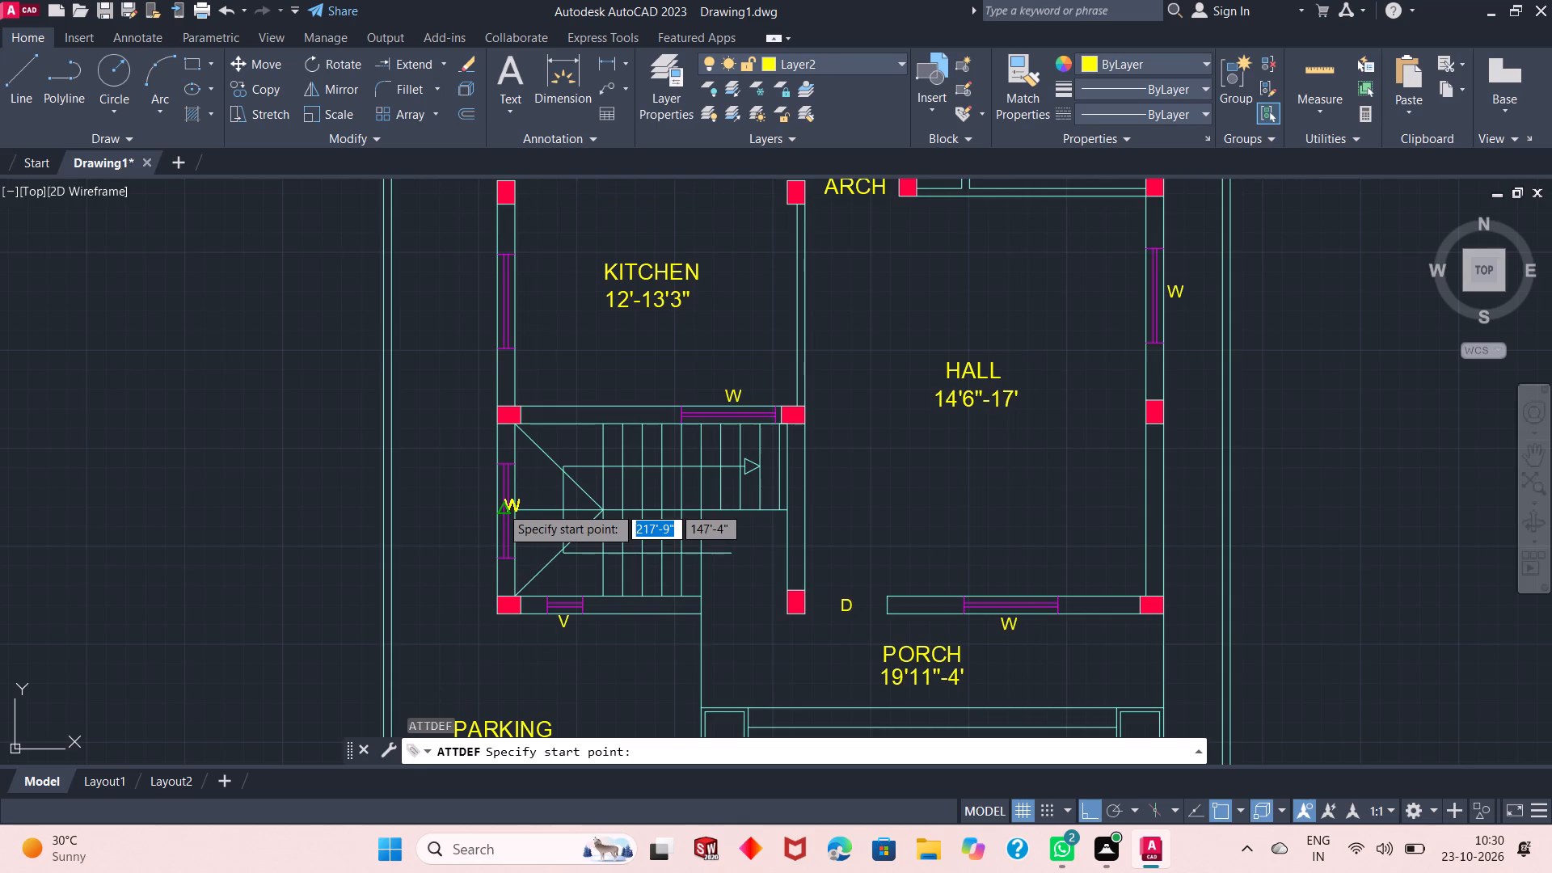
{"action": "scroll", "coordinate": [500, 506], "scroll_direction": "up", "scroll_amount": 1}
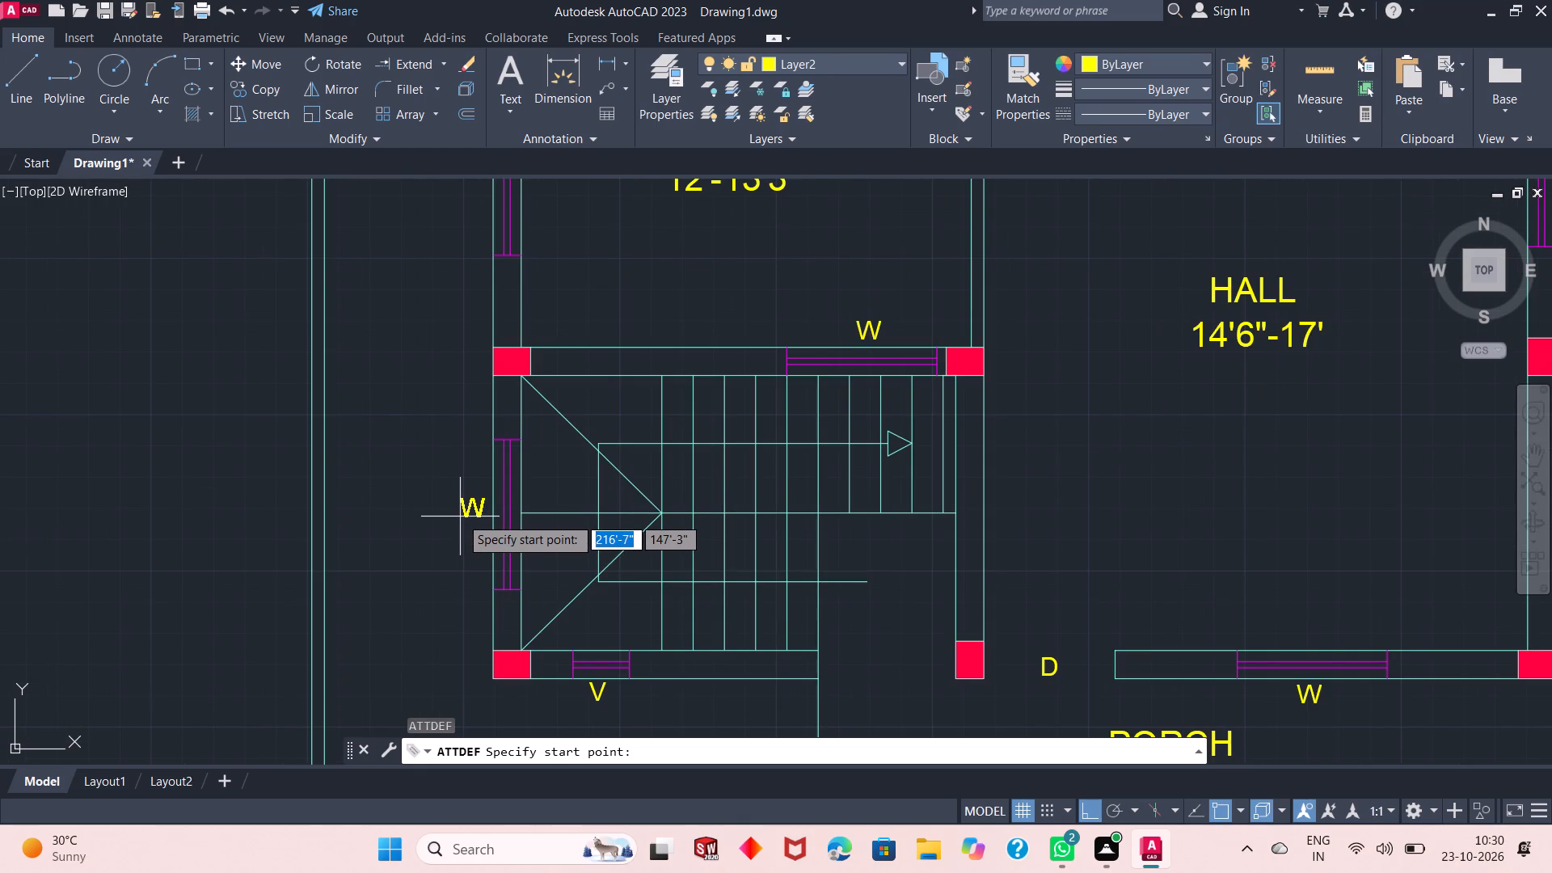
{"action": "left_click", "coordinate": [461, 521]}
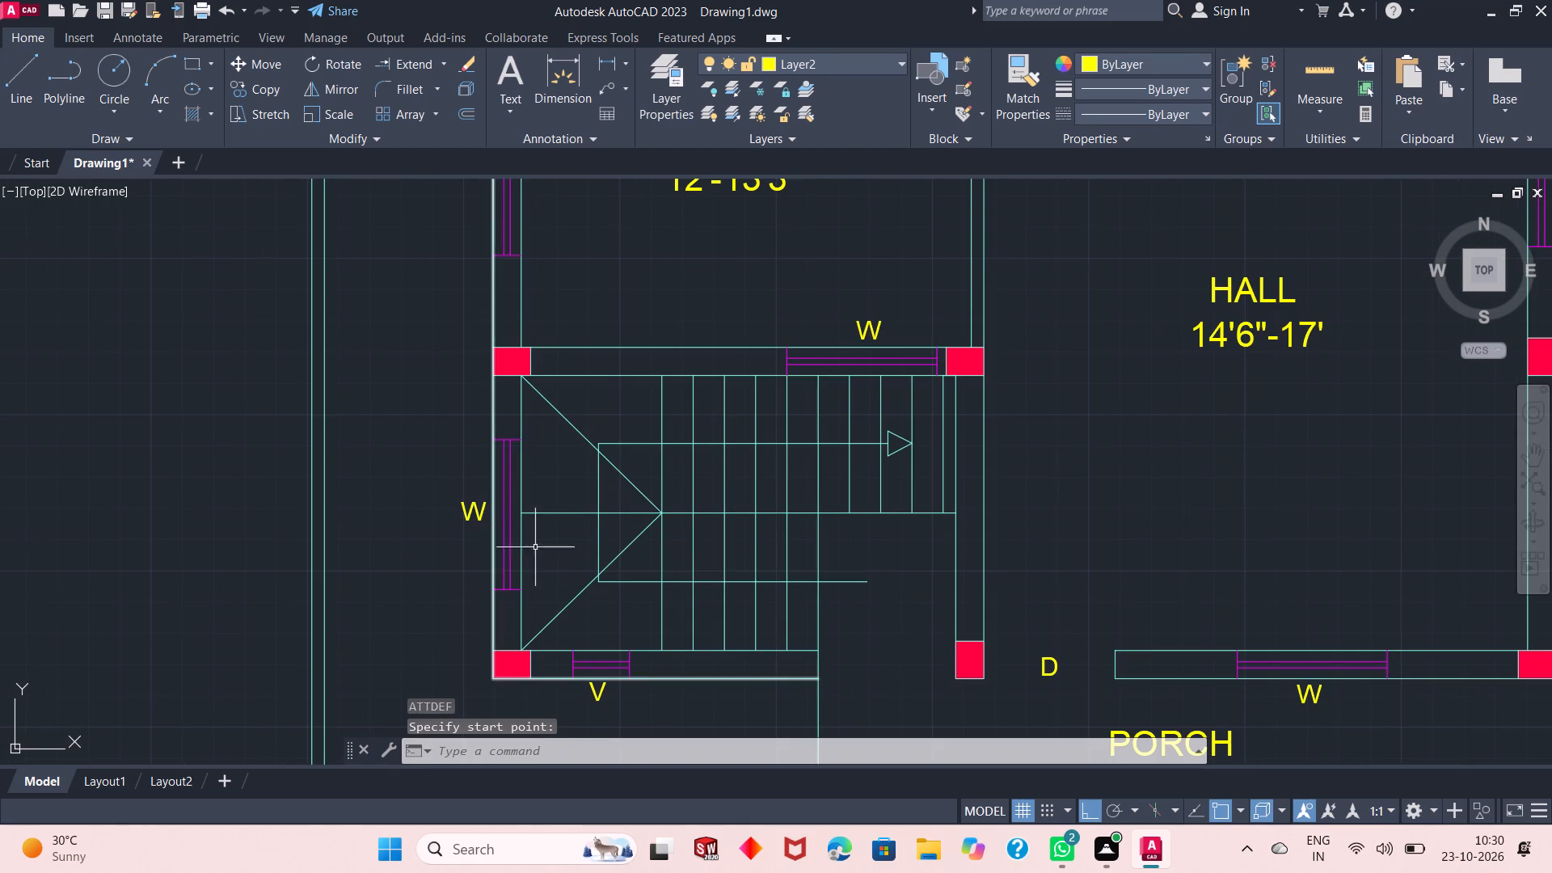
Place an attribute definition with tag w outside the KITCHEN window in the outer side wall.
{"action": "scroll", "coordinate": [581, 585], "scroll_direction": "down", "scroll_amount": 2}
{"action": "scroll", "coordinate": [545, 421], "scroll_direction": "up", "scroll_amount": 2}
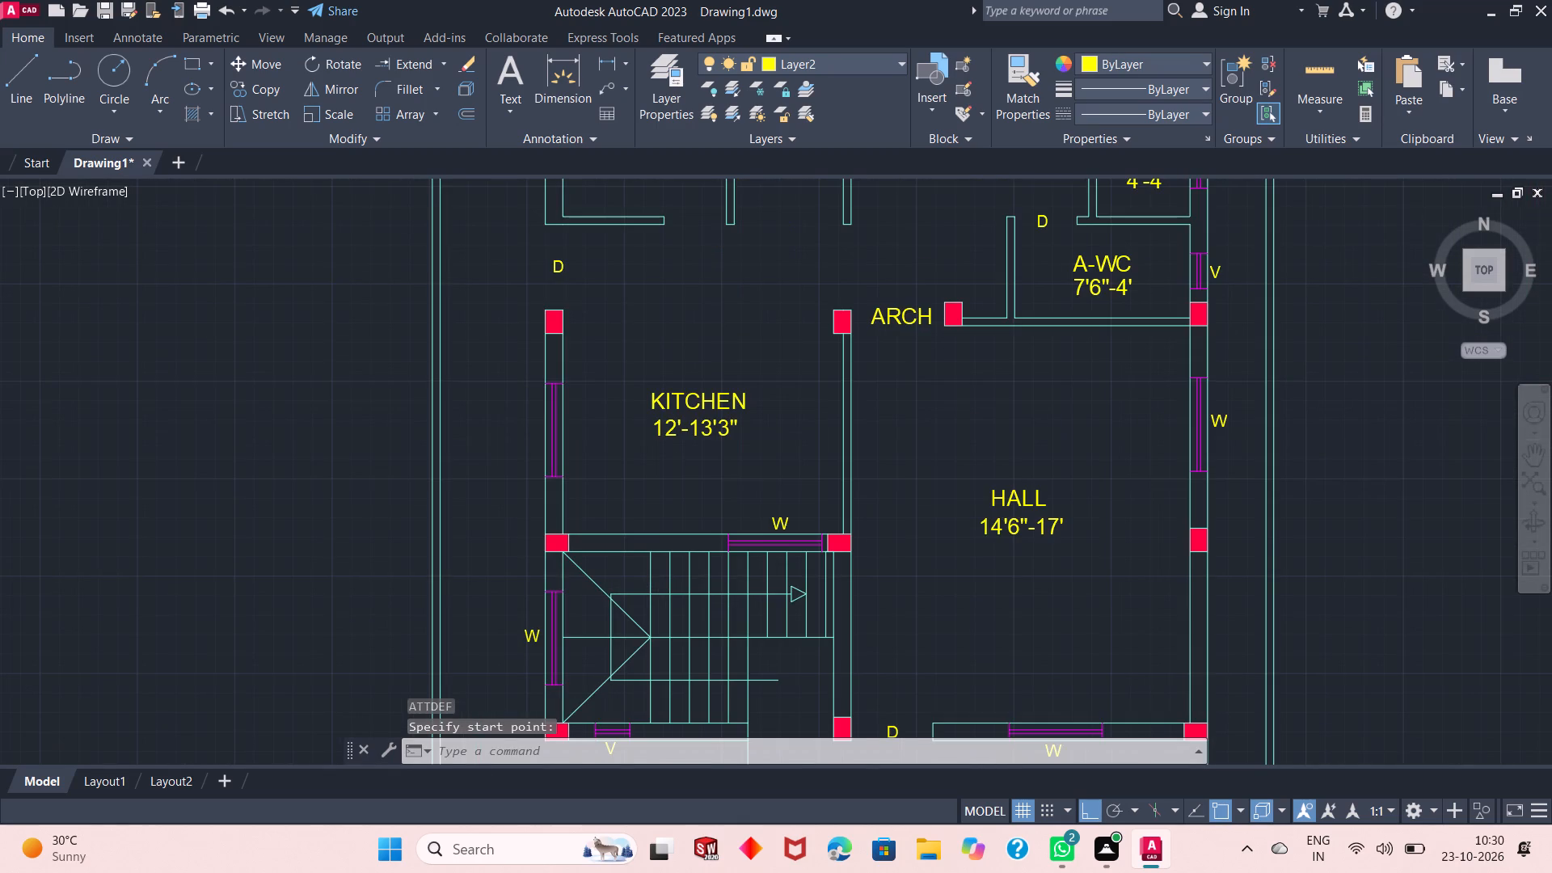
{"action": "key", "text": "Return"}
{"action": "key", "text": "w"}
{"action": "key", "text": "Return"}
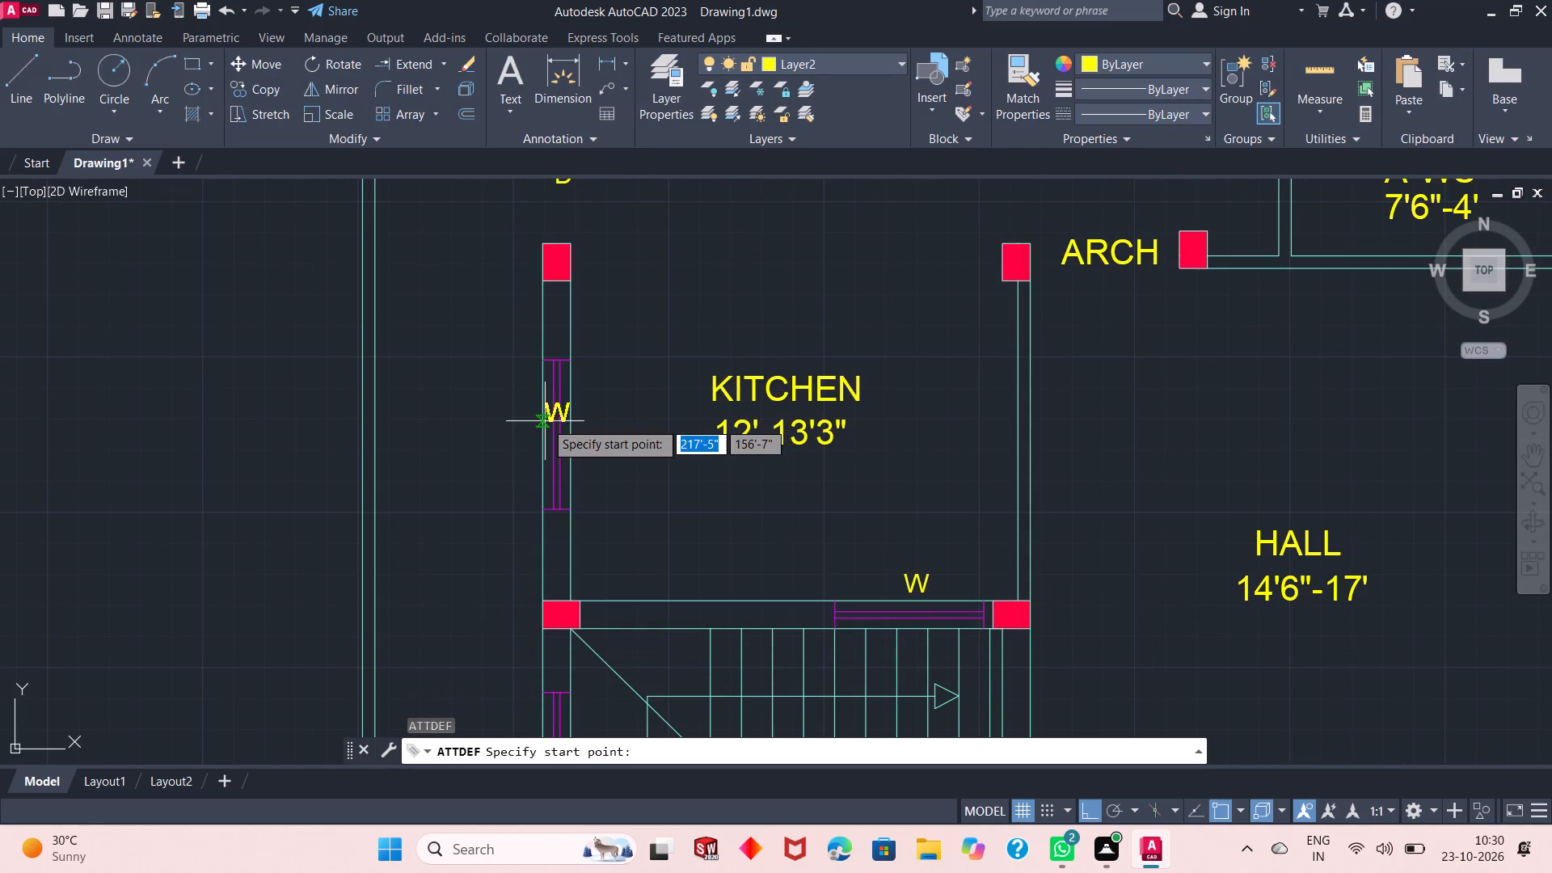
{"action": "left_click", "coordinate": [508, 444]}
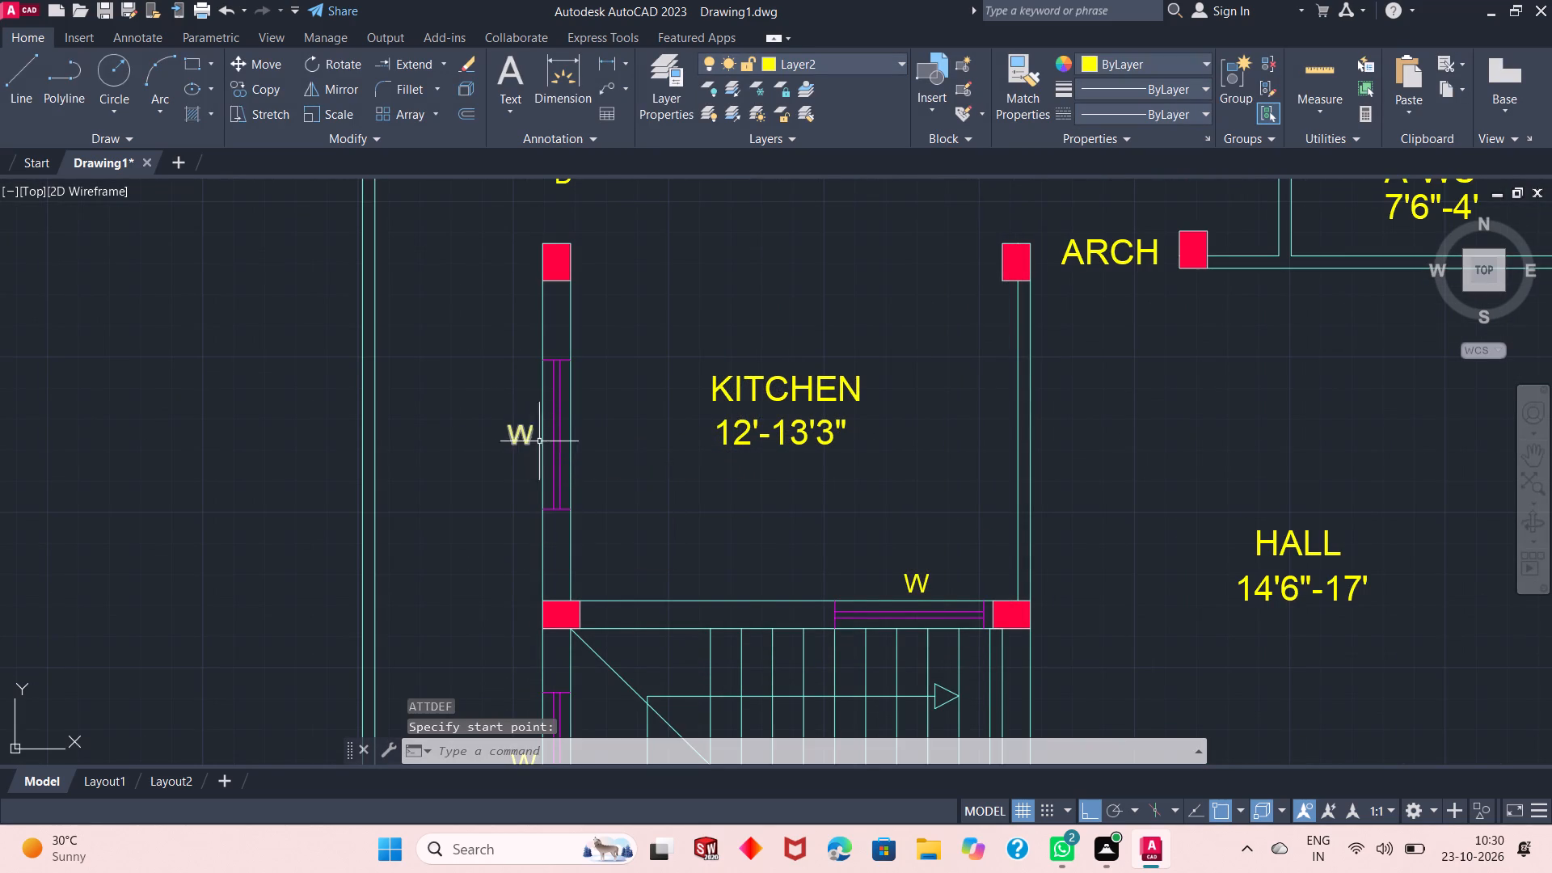
Place an attribute definition with tag v outside the STORE ventilator in the outer side wall.
{"action": "scroll", "coordinate": [588, 515], "scroll_direction": "down", "scroll_amount": 1}
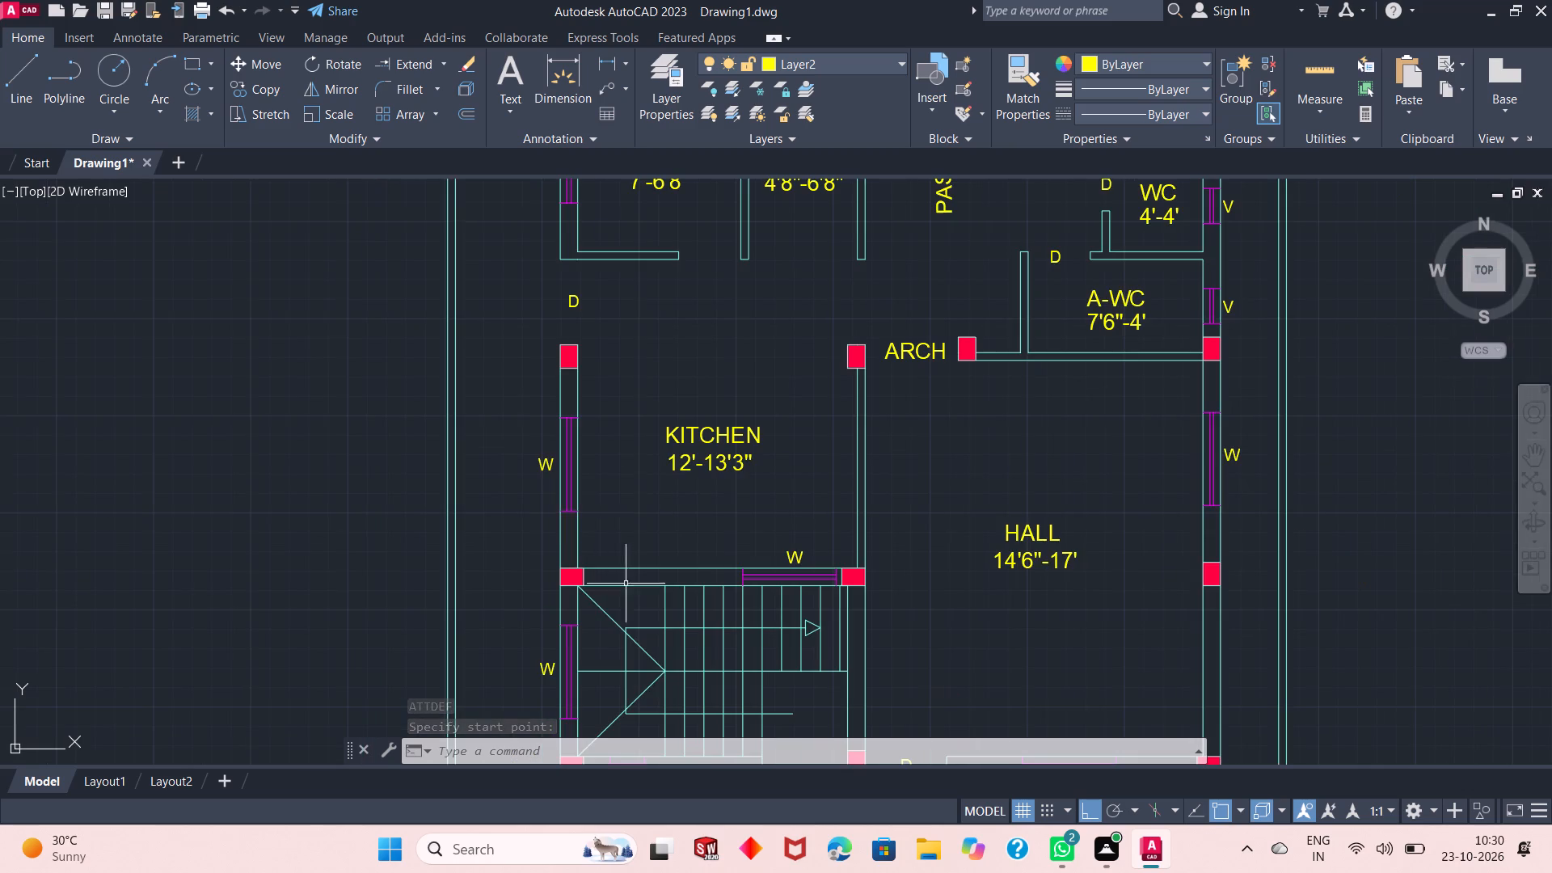
{"action": "scroll", "coordinate": [658, 621], "scroll_direction": "down", "scroll_amount": 2}
{"action": "scroll", "coordinate": [630, 449], "scroll_direction": "up", "scroll_amount": 3}
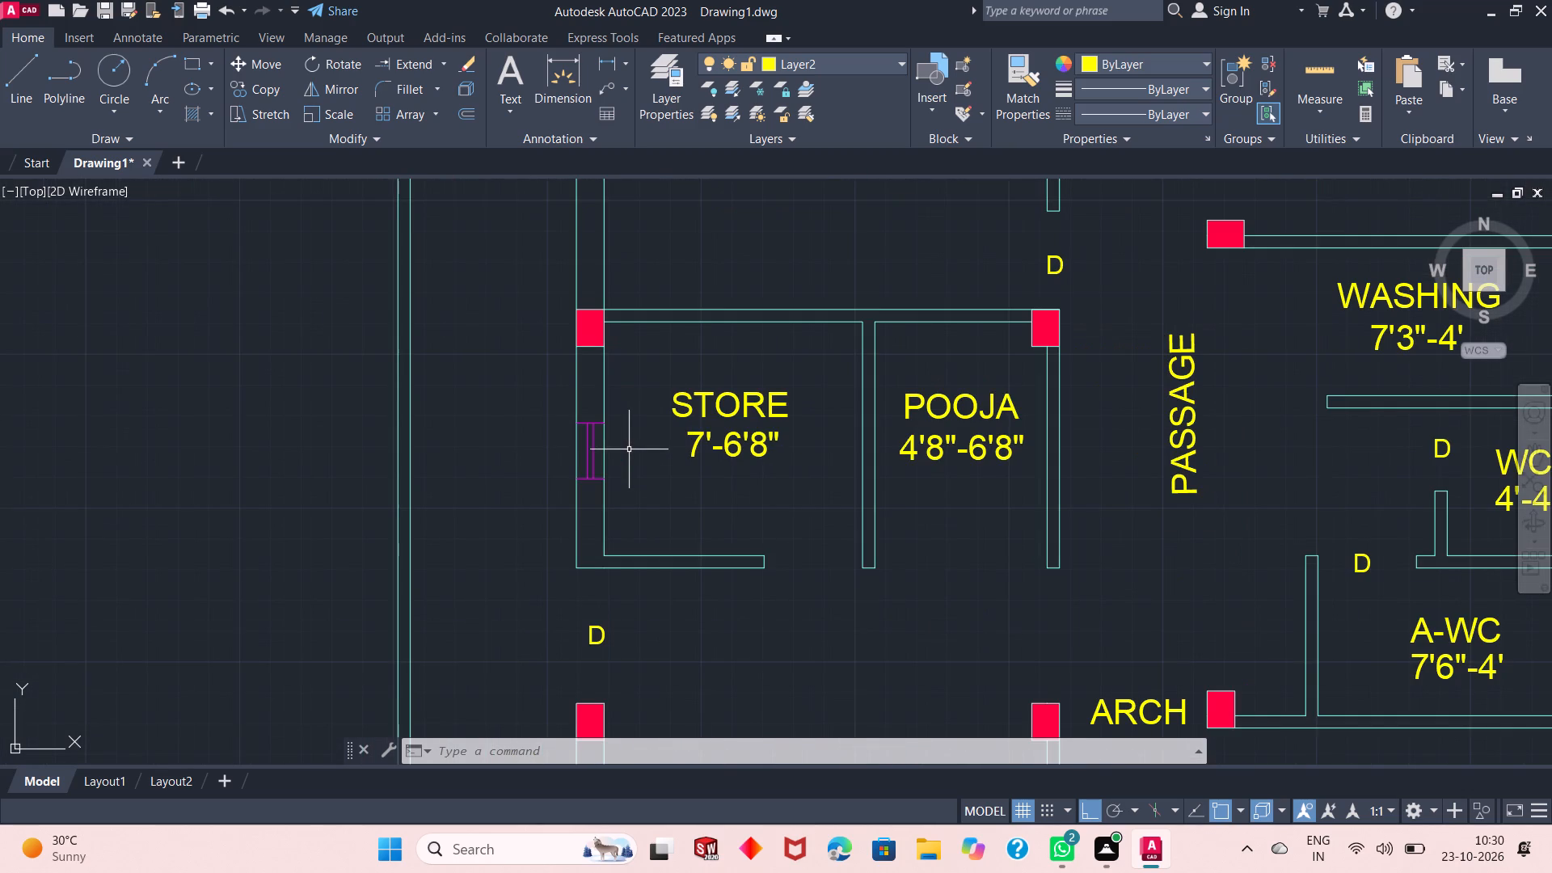
{"action": "key", "text": "Return"}
{"action": "key", "text": "v"}
{"action": "key", "text": "Return"}
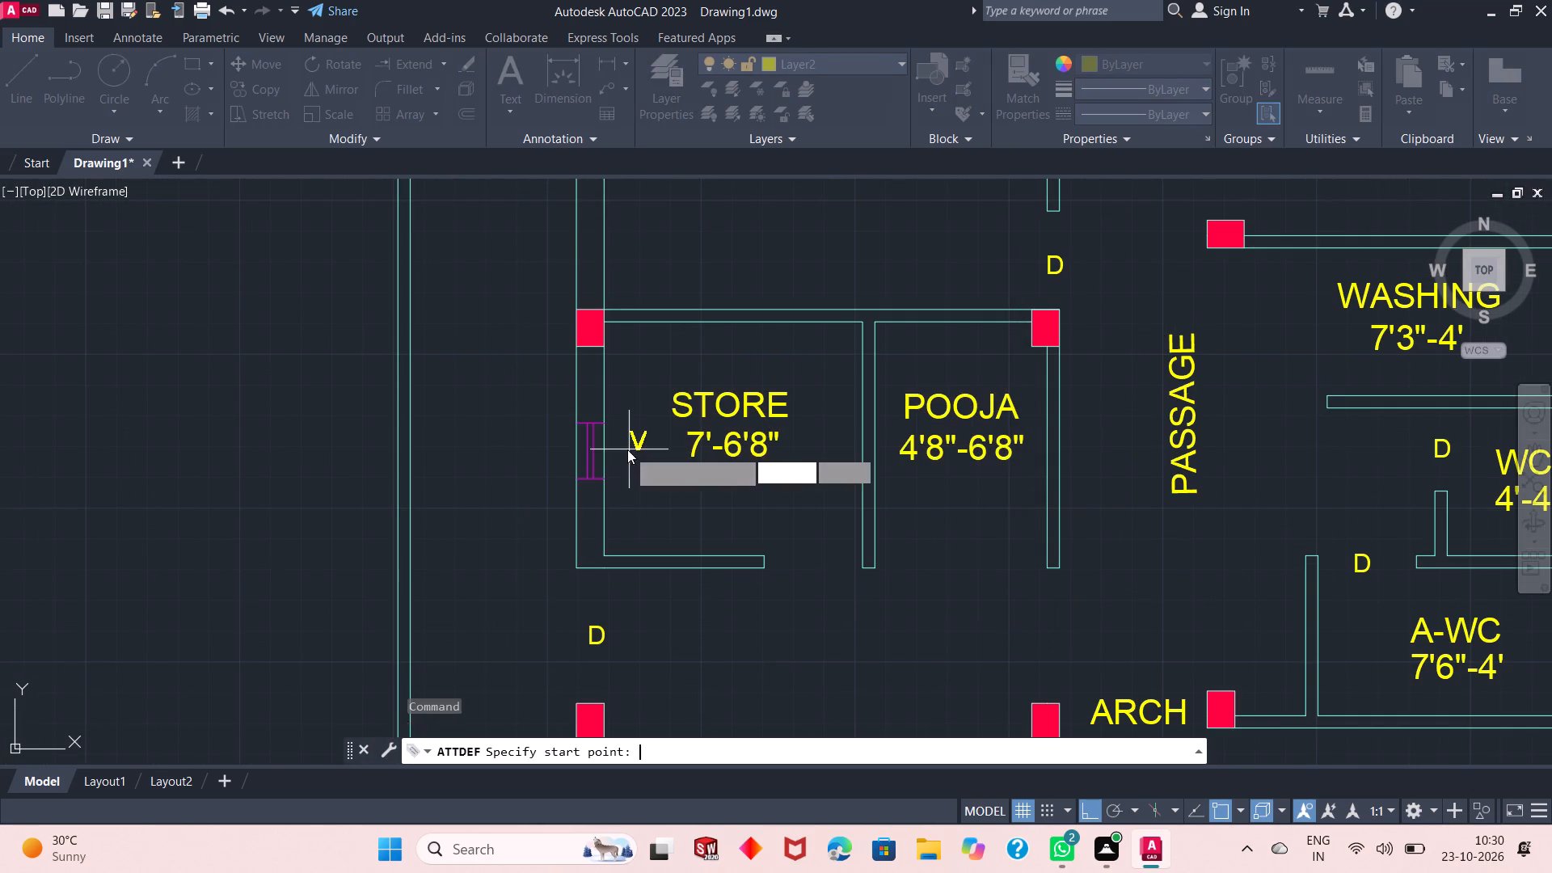
{"action": "left_click", "coordinate": [549, 463]}
Examine the whole floor plan, from the gate and porch up to the bedrooms, for missing door, window and ventilator tags.
{"action": "scroll", "coordinate": [567, 403], "scroll_direction": "down", "scroll_amount": 2}
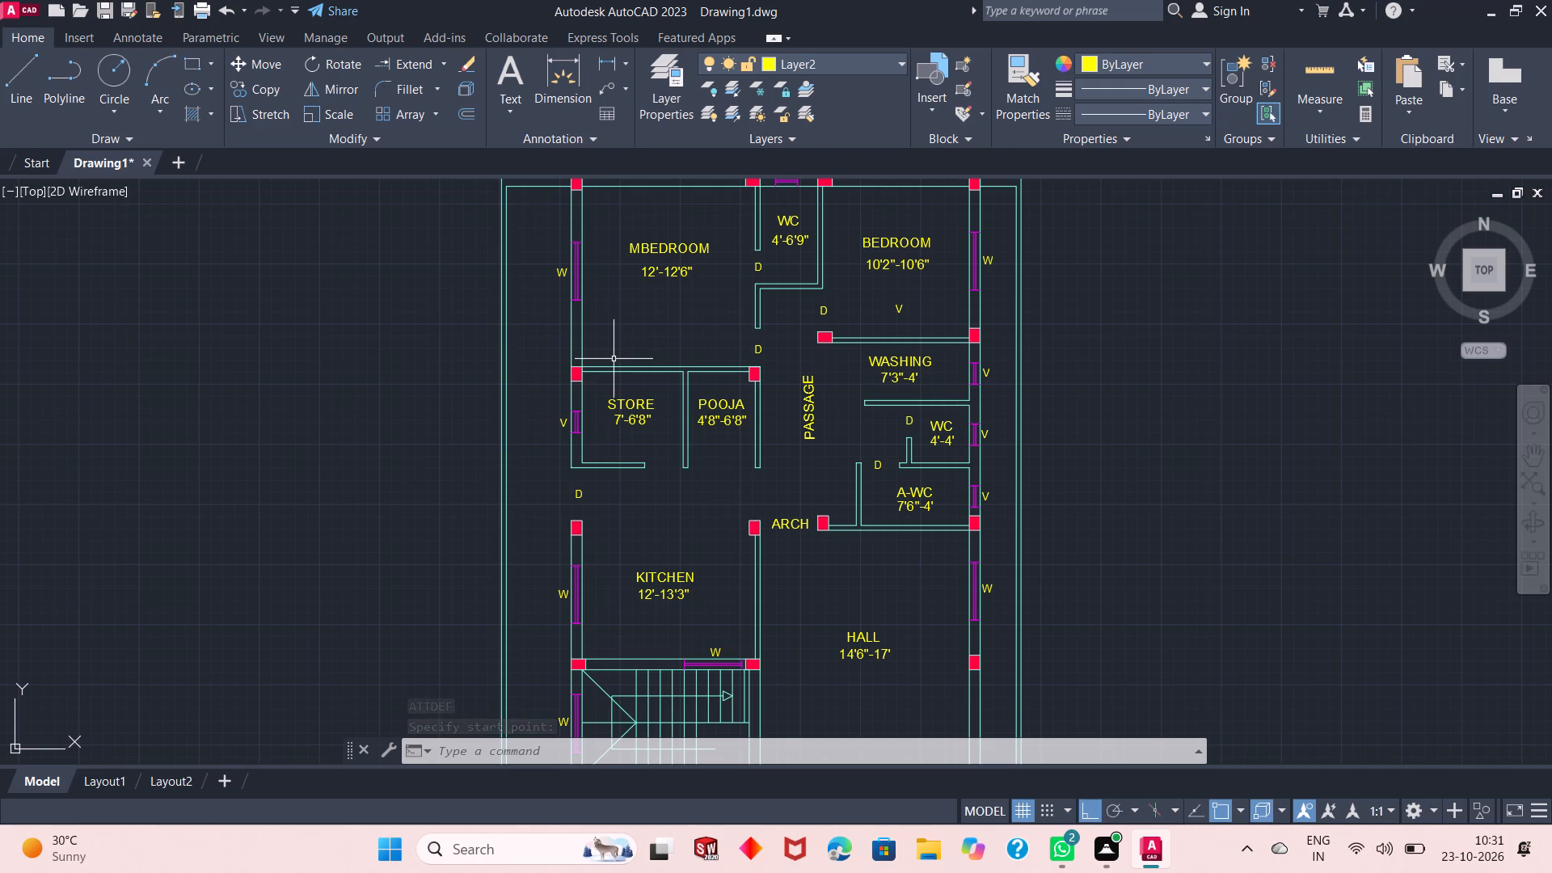
{"action": "scroll", "coordinate": [576, 379], "scroll_direction": "down", "scroll_amount": 2}
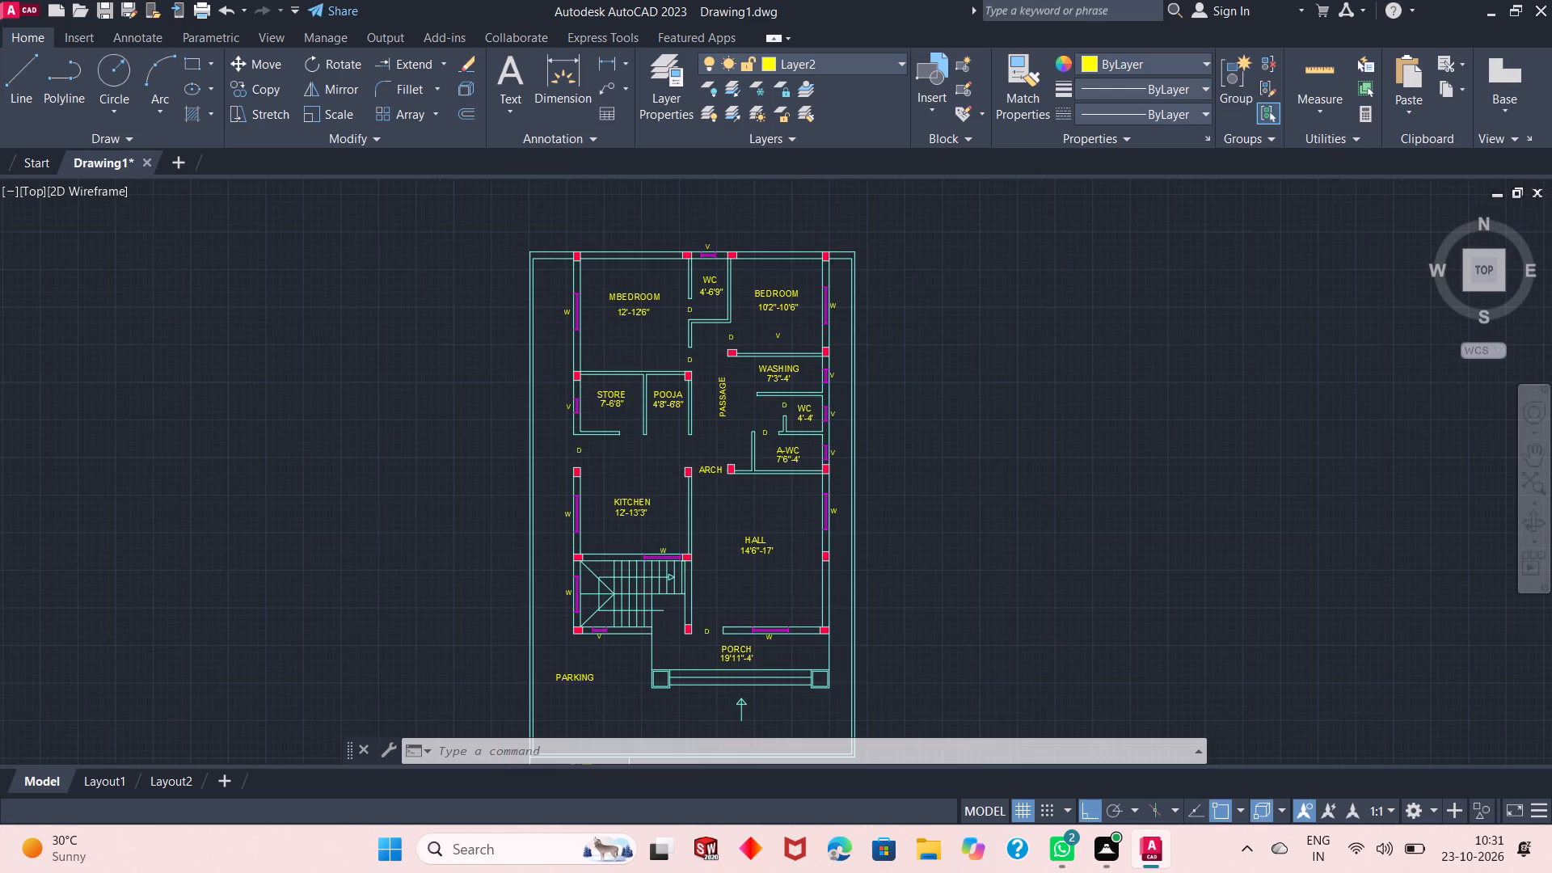
{"action": "scroll", "coordinate": [609, 506], "scroll_direction": "up", "scroll_amount": 1}
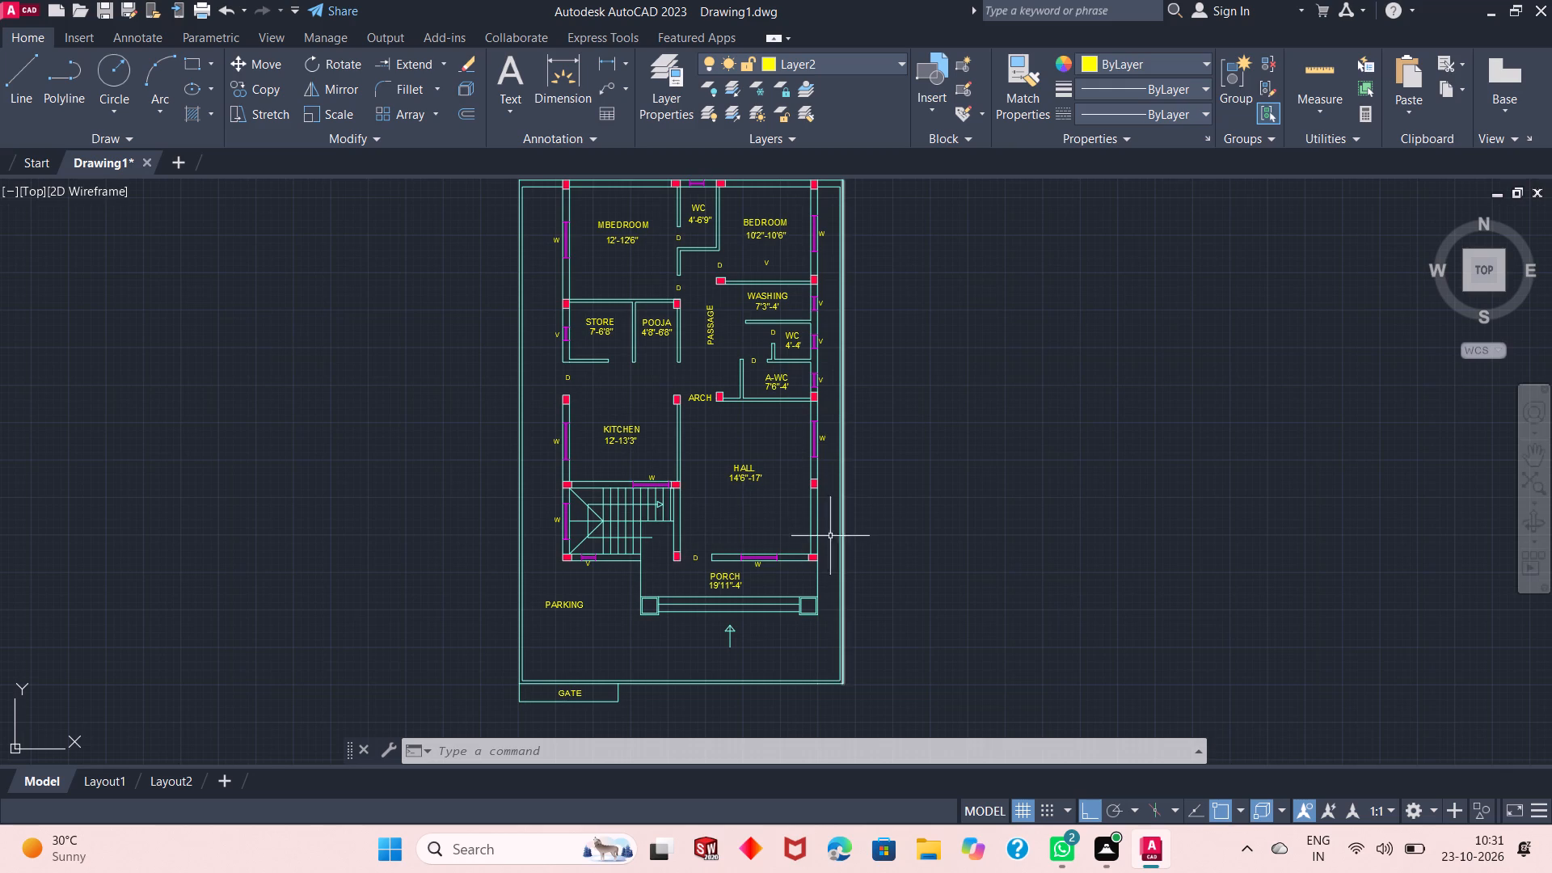
{"action": "scroll", "coordinate": [747, 571], "scroll_direction": "up", "scroll_amount": 1}
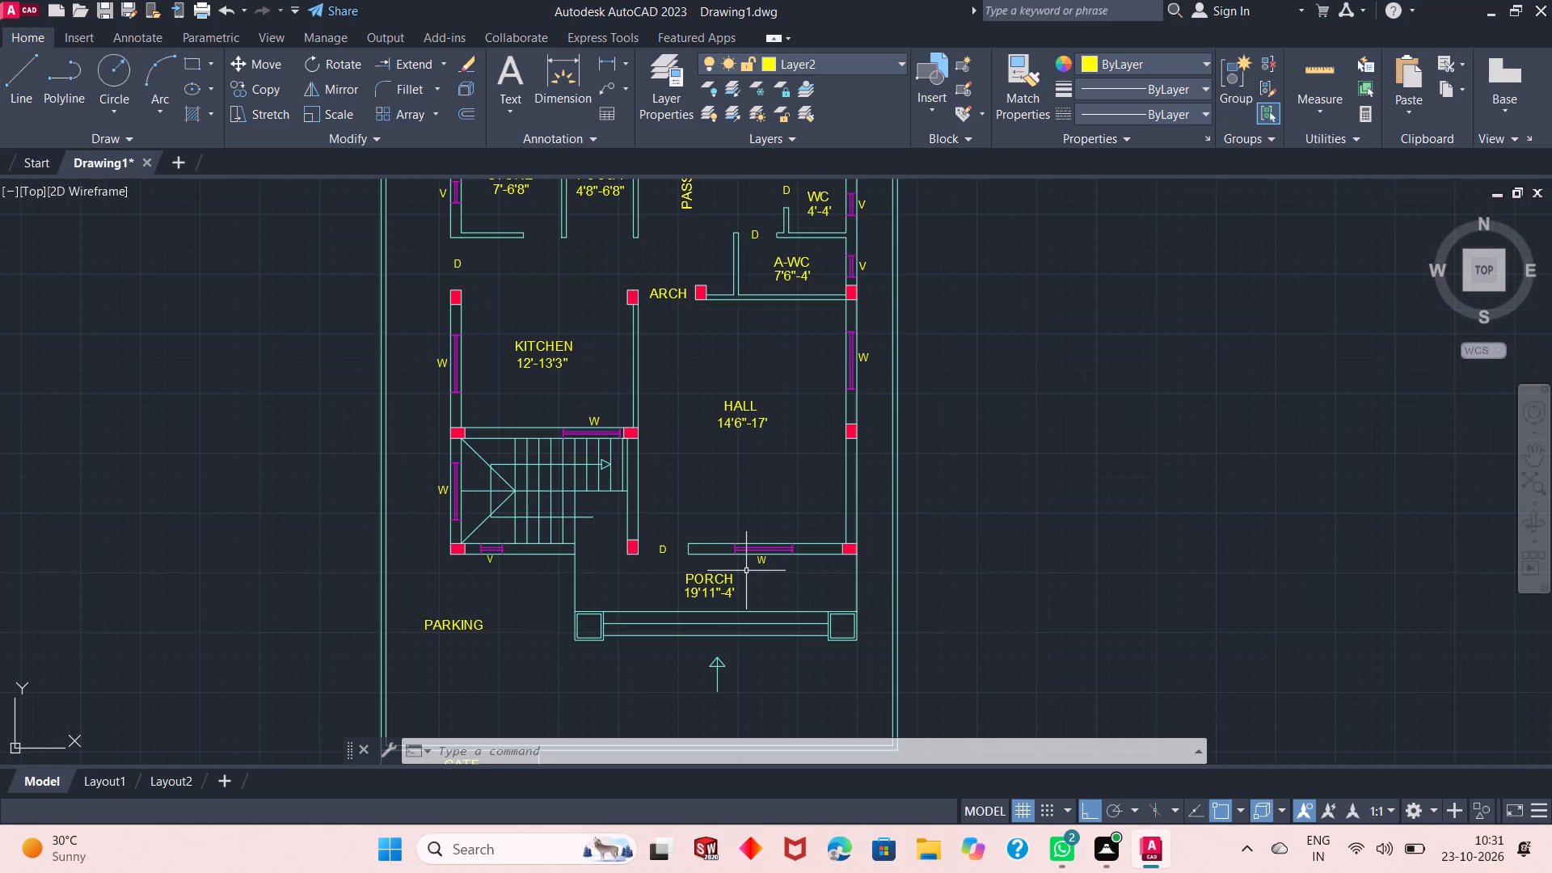
{"action": "scroll", "coordinate": [746, 571], "scroll_direction": "up", "scroll_amount": 1}
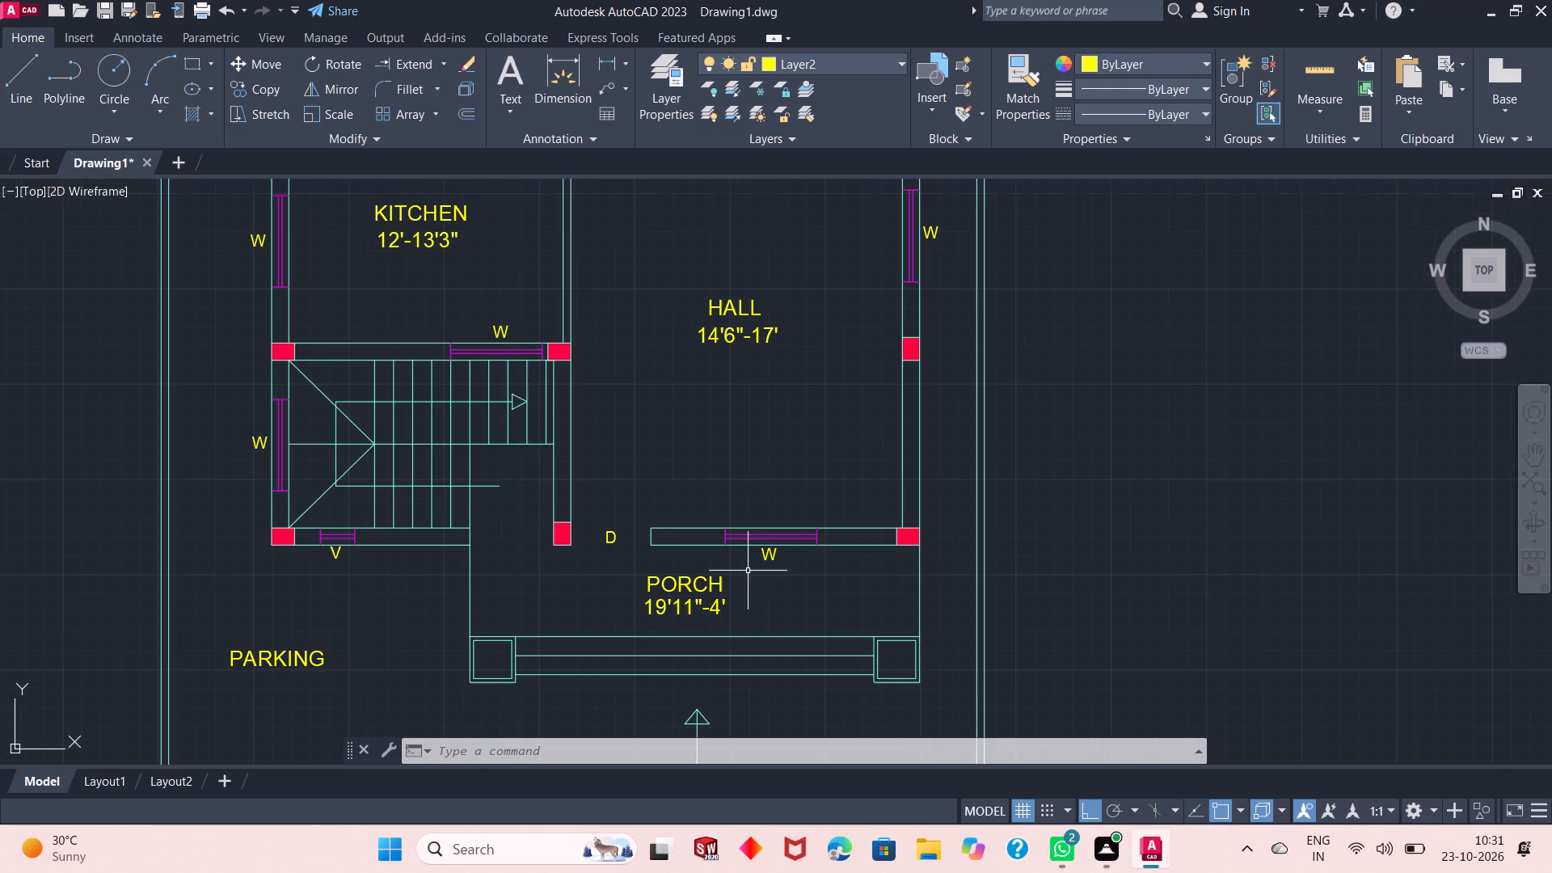
{"action": "scroll", "coordinate": [752, 614], "scroll_direction": "down", "scroll_amount": 3}
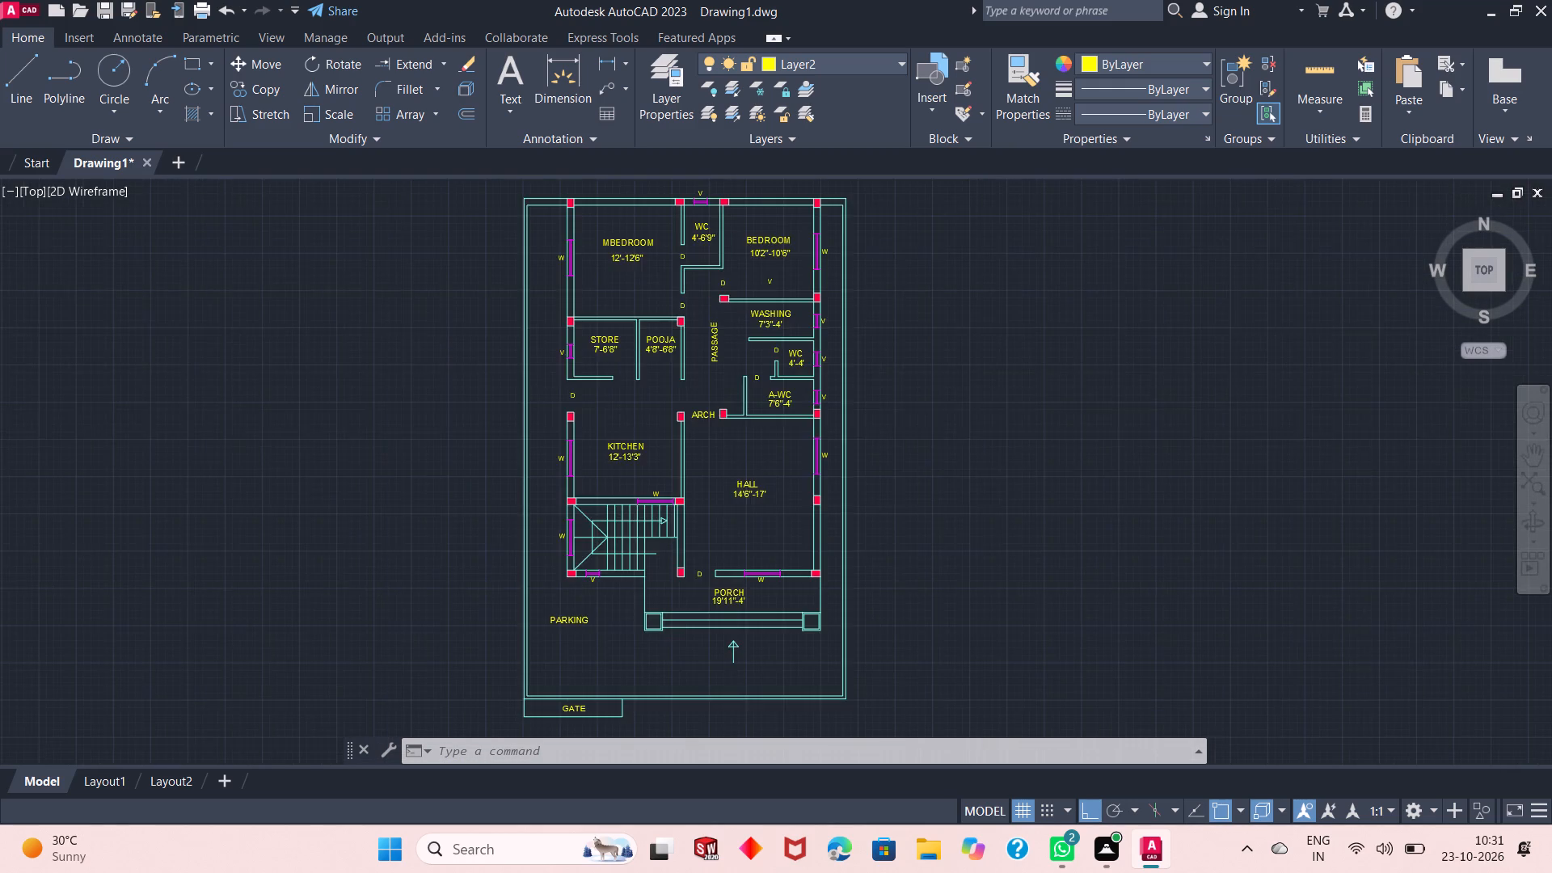
{"action": "scroll", "coordinate": [722, 338], "scroll_direction": "up", "scroll_amount": 2}
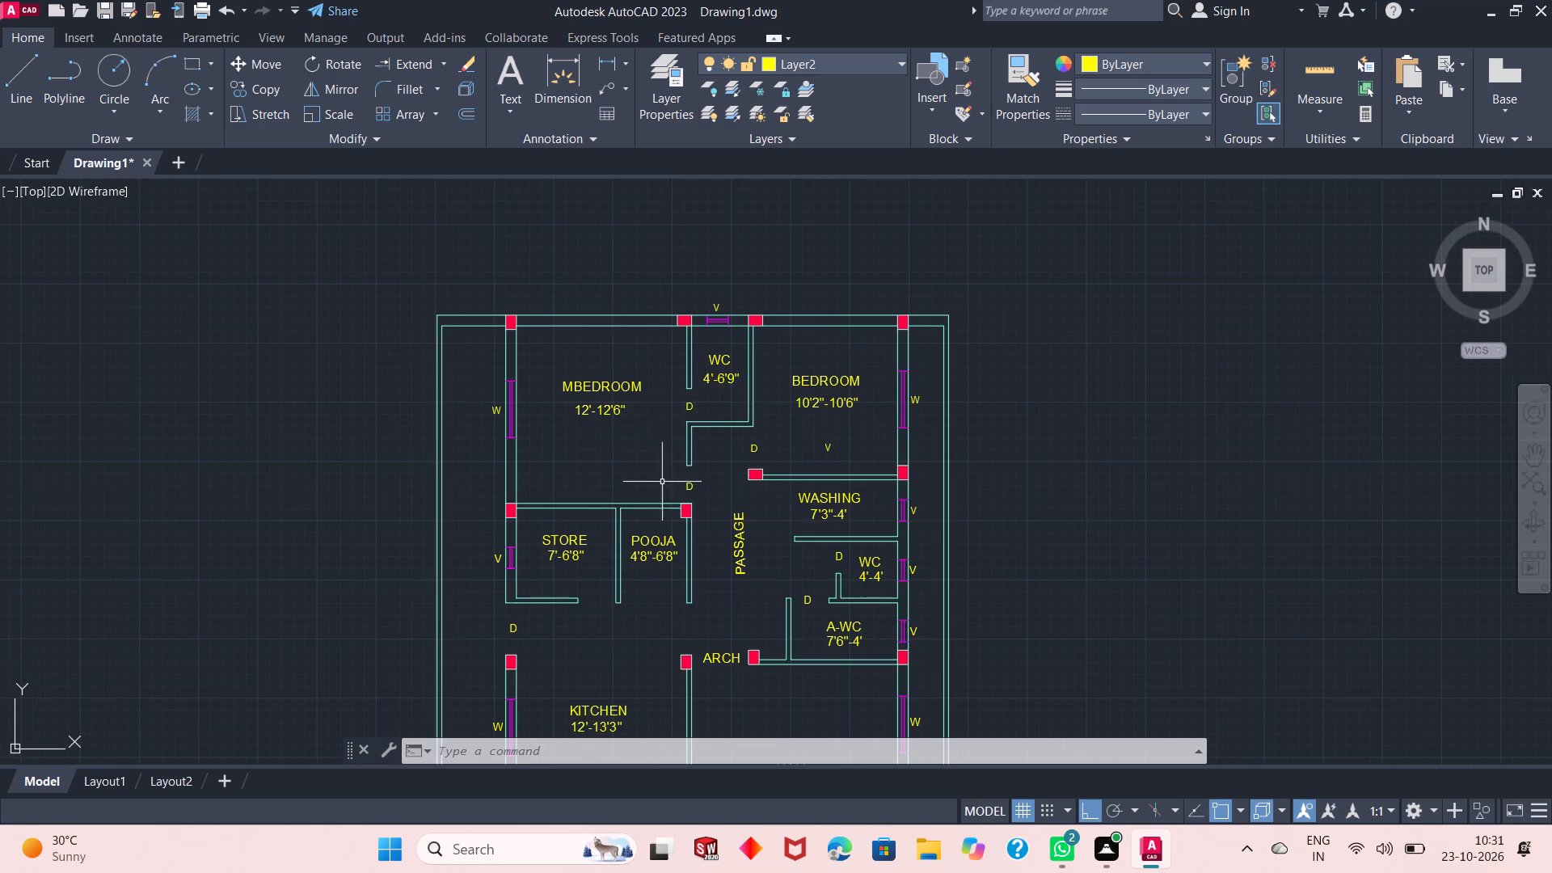
Make layer 0 the current layer.
{"action": "left_click", "coordinate": [825, 66]}
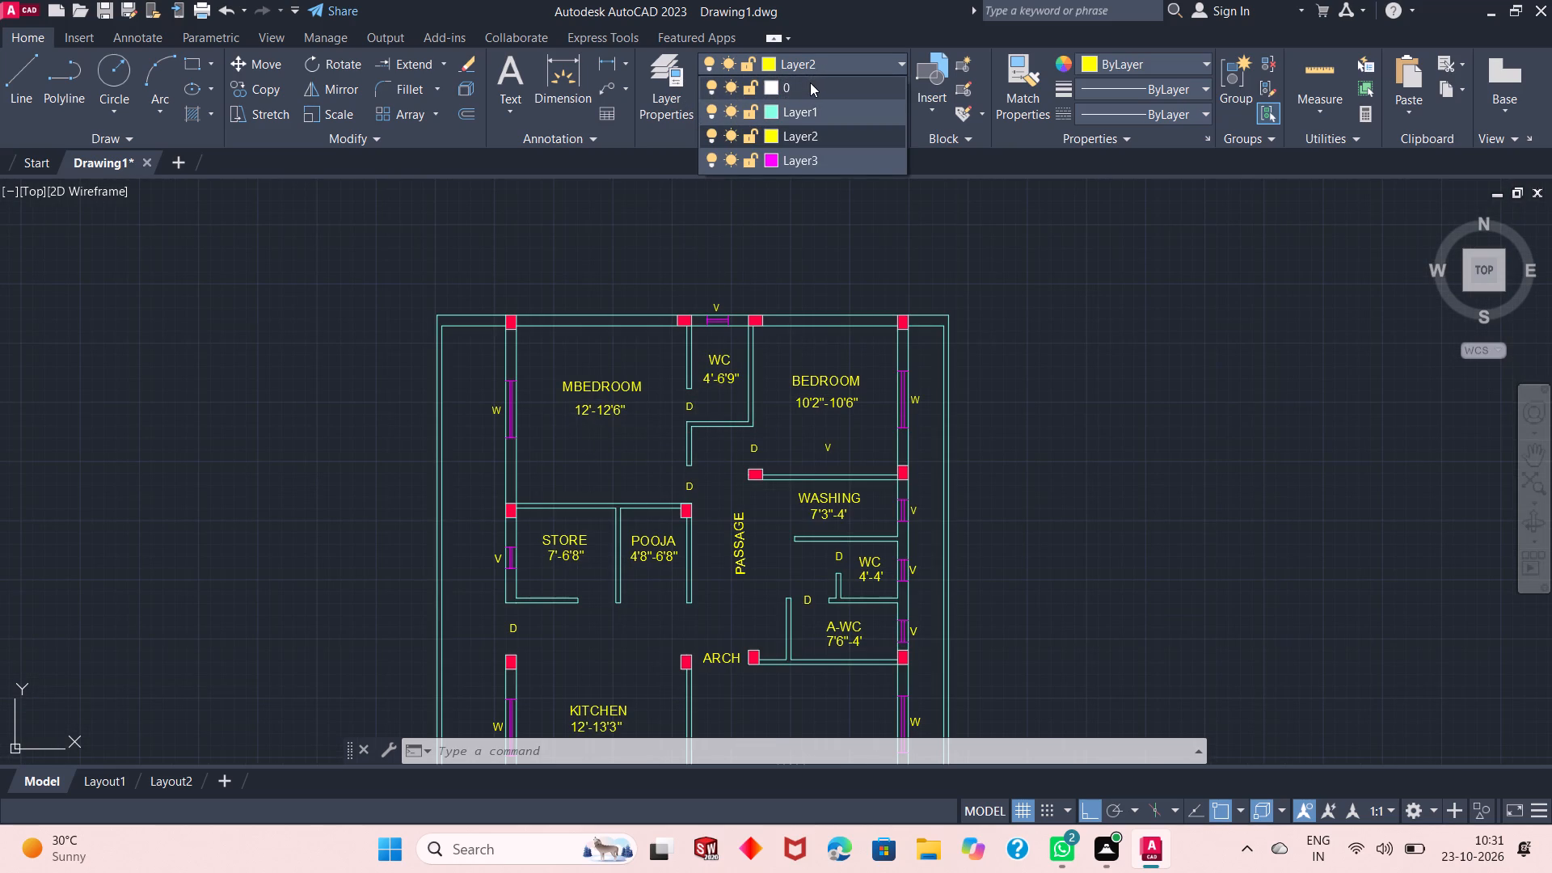
{"action": "left_click", "coordinate": [810, 84]}
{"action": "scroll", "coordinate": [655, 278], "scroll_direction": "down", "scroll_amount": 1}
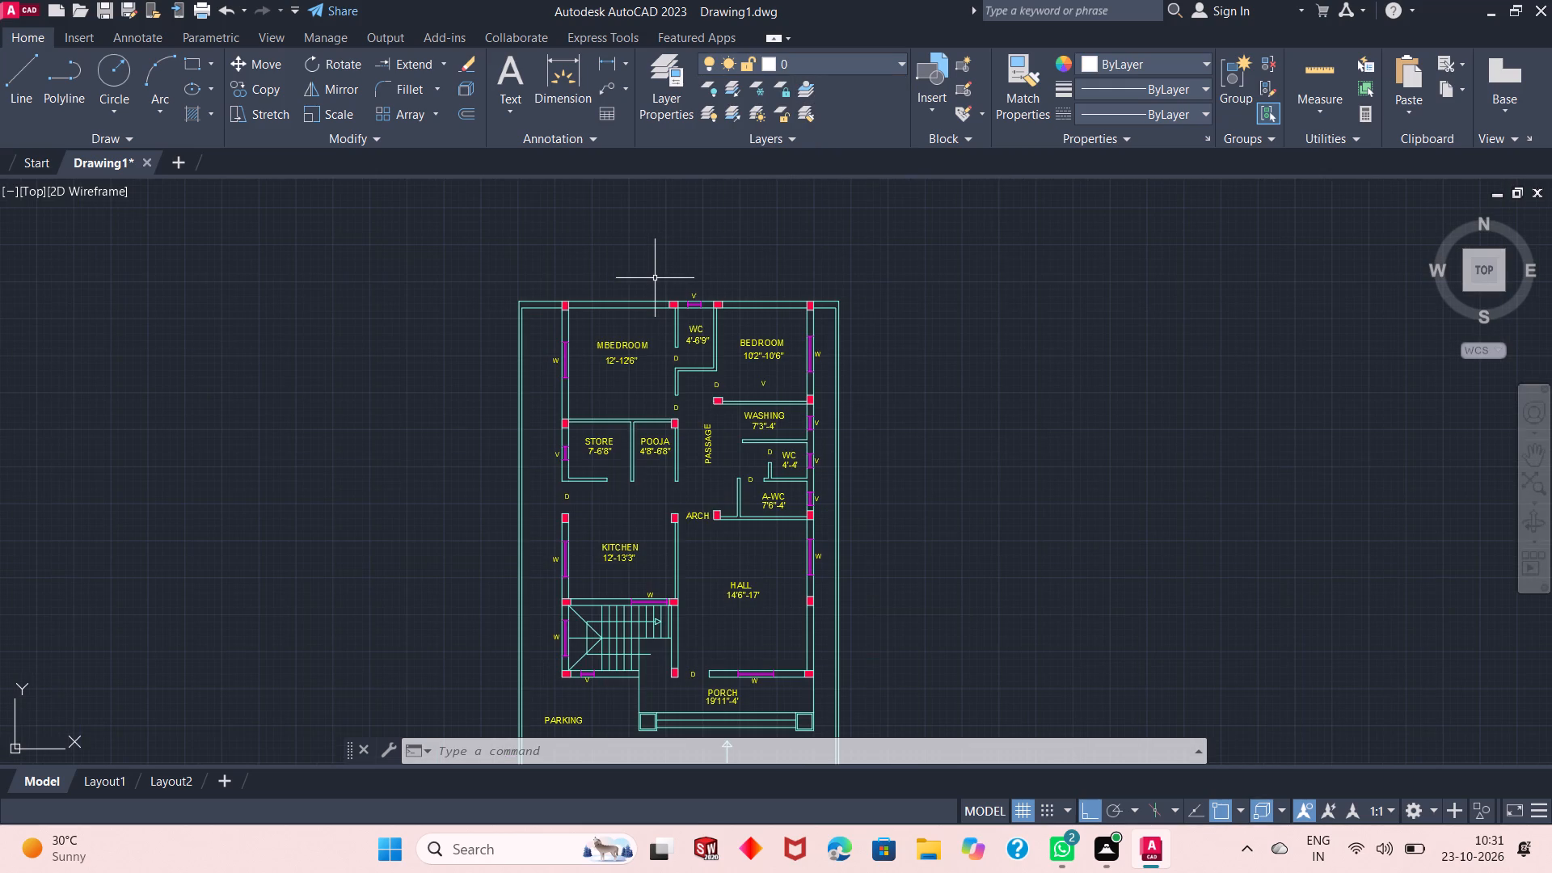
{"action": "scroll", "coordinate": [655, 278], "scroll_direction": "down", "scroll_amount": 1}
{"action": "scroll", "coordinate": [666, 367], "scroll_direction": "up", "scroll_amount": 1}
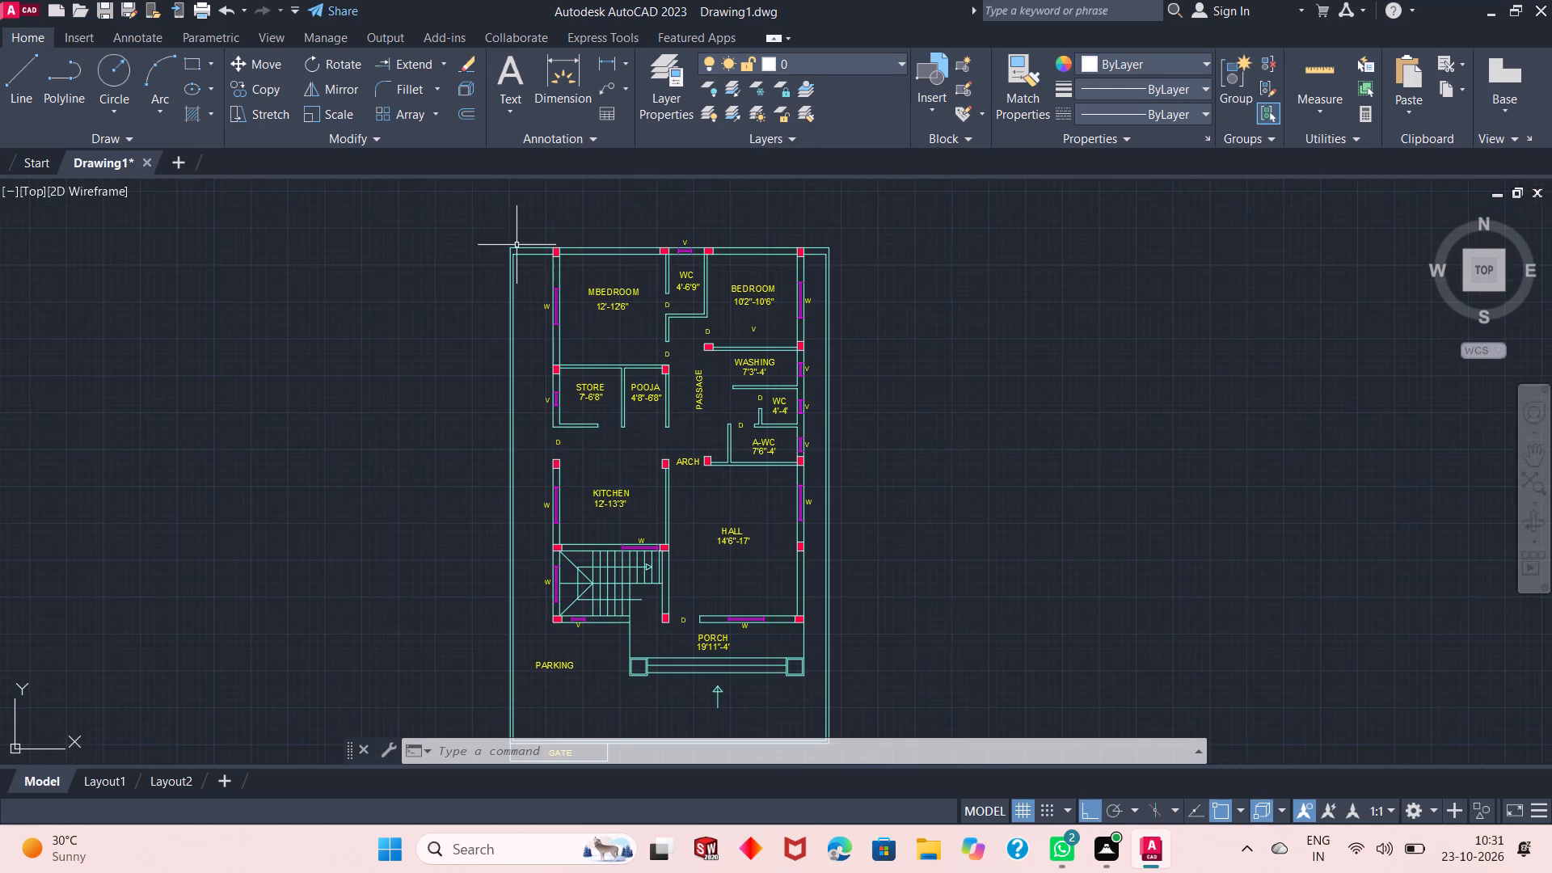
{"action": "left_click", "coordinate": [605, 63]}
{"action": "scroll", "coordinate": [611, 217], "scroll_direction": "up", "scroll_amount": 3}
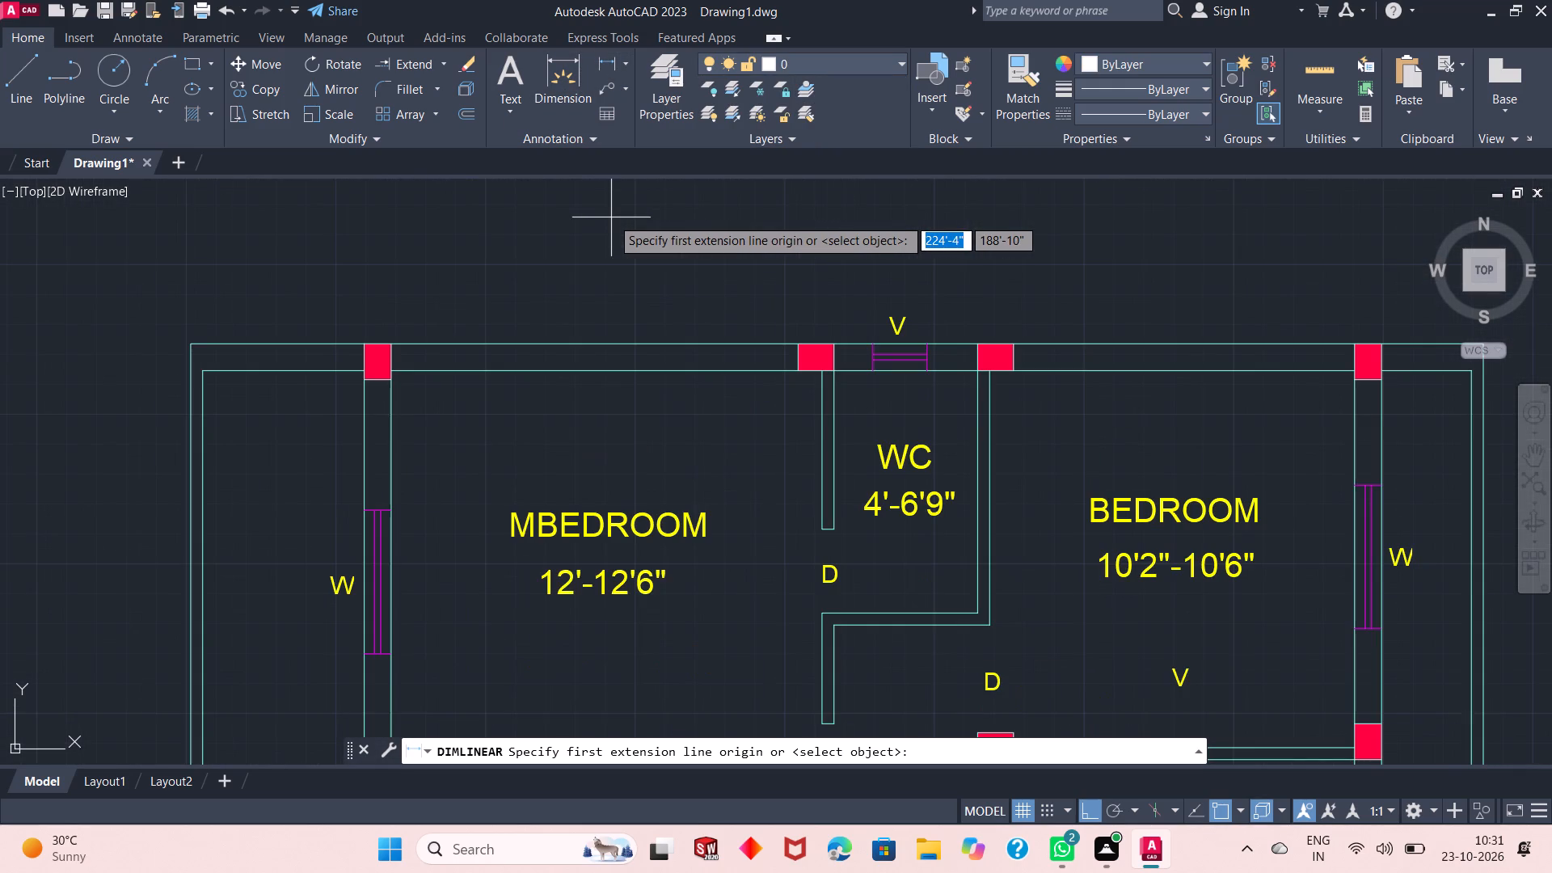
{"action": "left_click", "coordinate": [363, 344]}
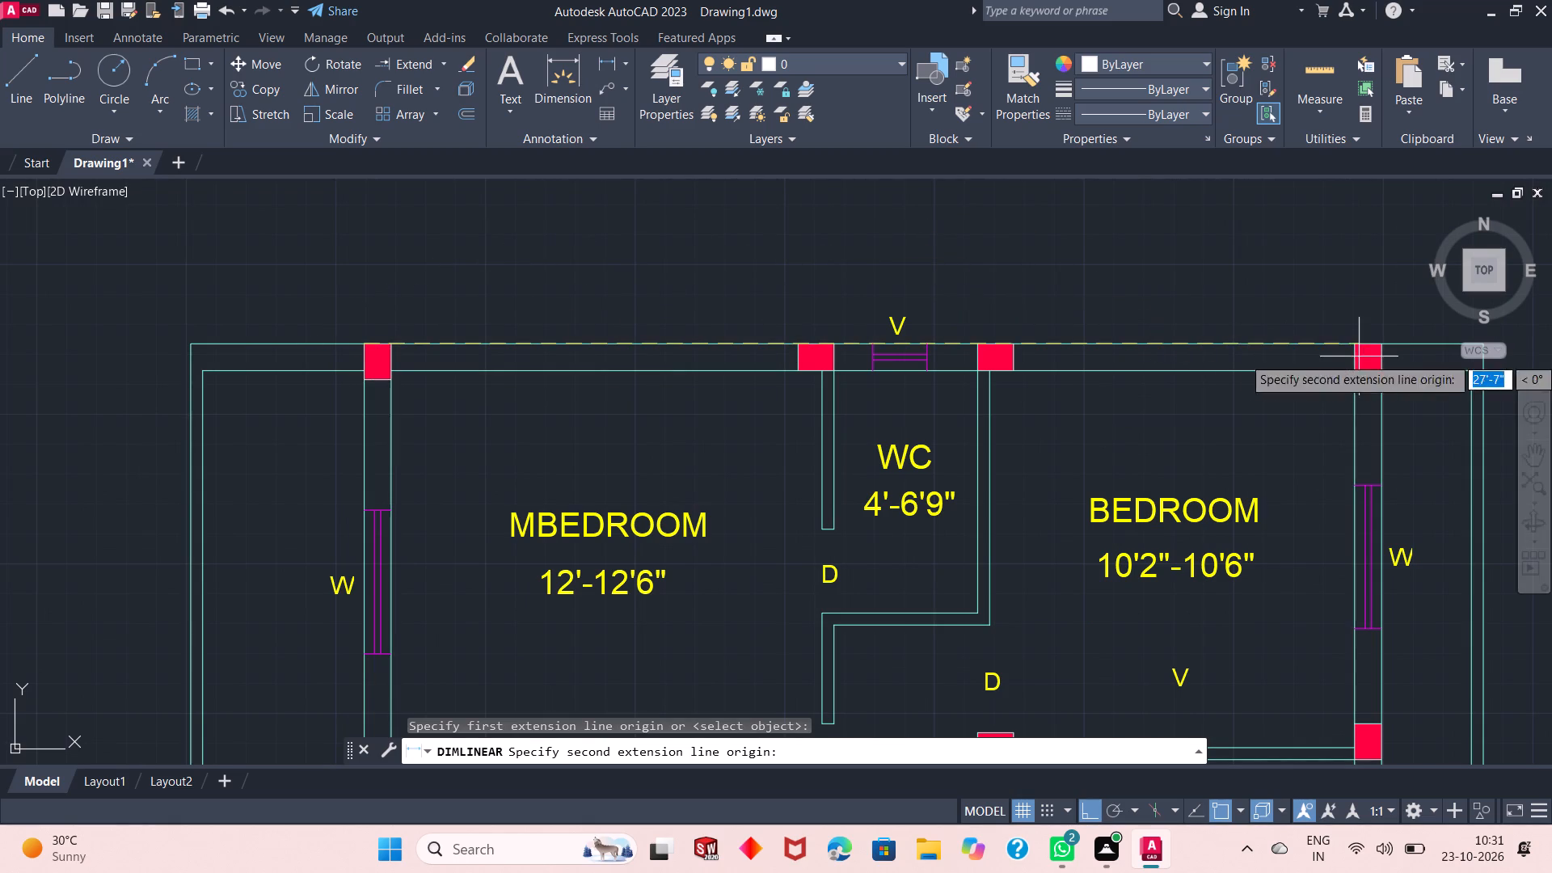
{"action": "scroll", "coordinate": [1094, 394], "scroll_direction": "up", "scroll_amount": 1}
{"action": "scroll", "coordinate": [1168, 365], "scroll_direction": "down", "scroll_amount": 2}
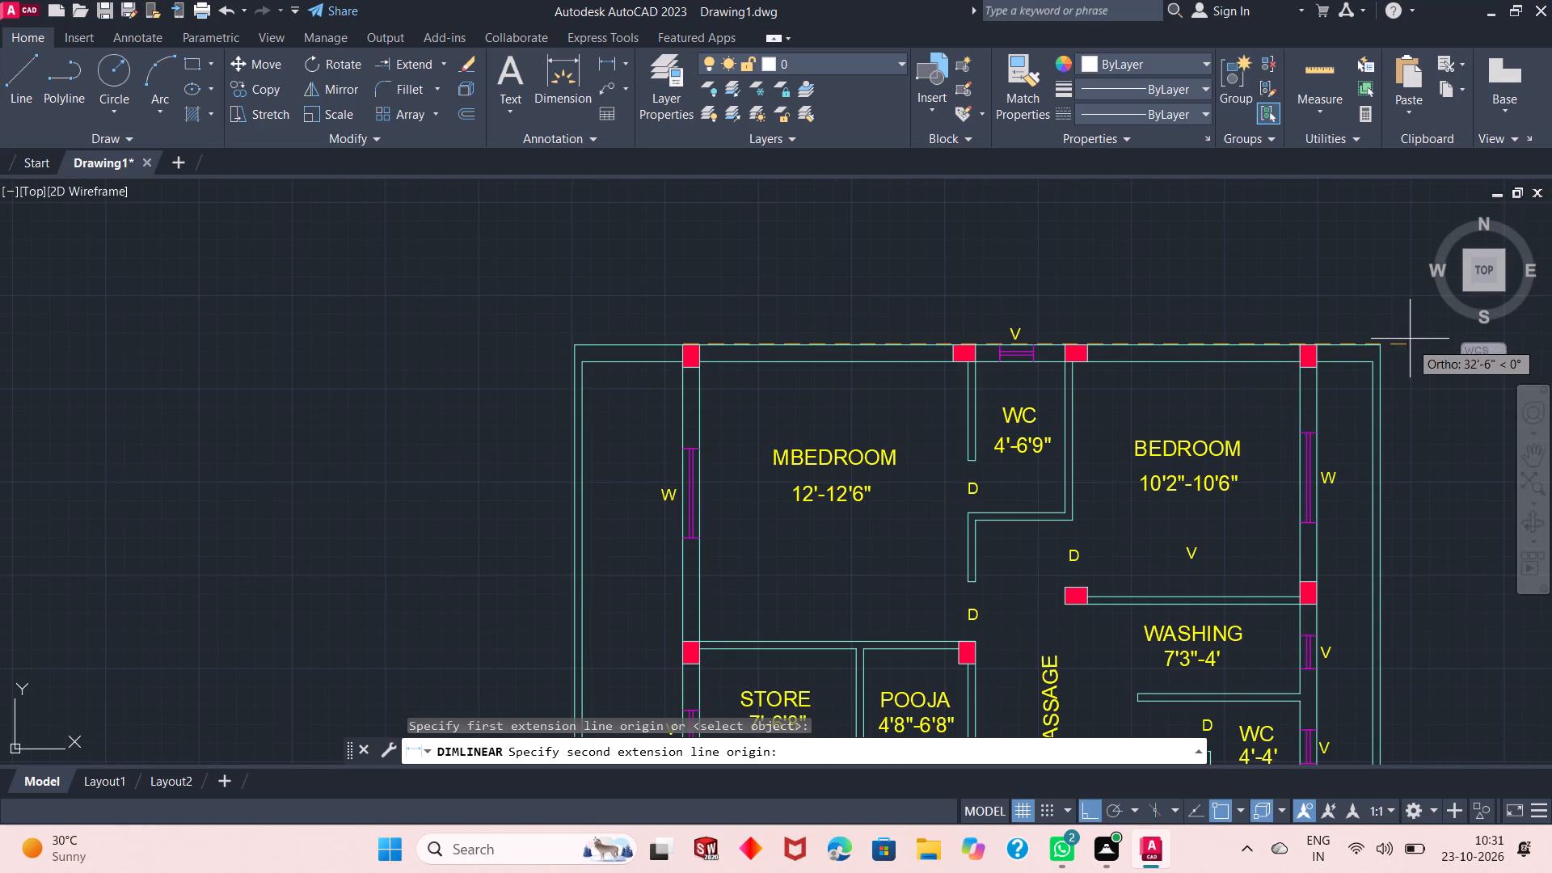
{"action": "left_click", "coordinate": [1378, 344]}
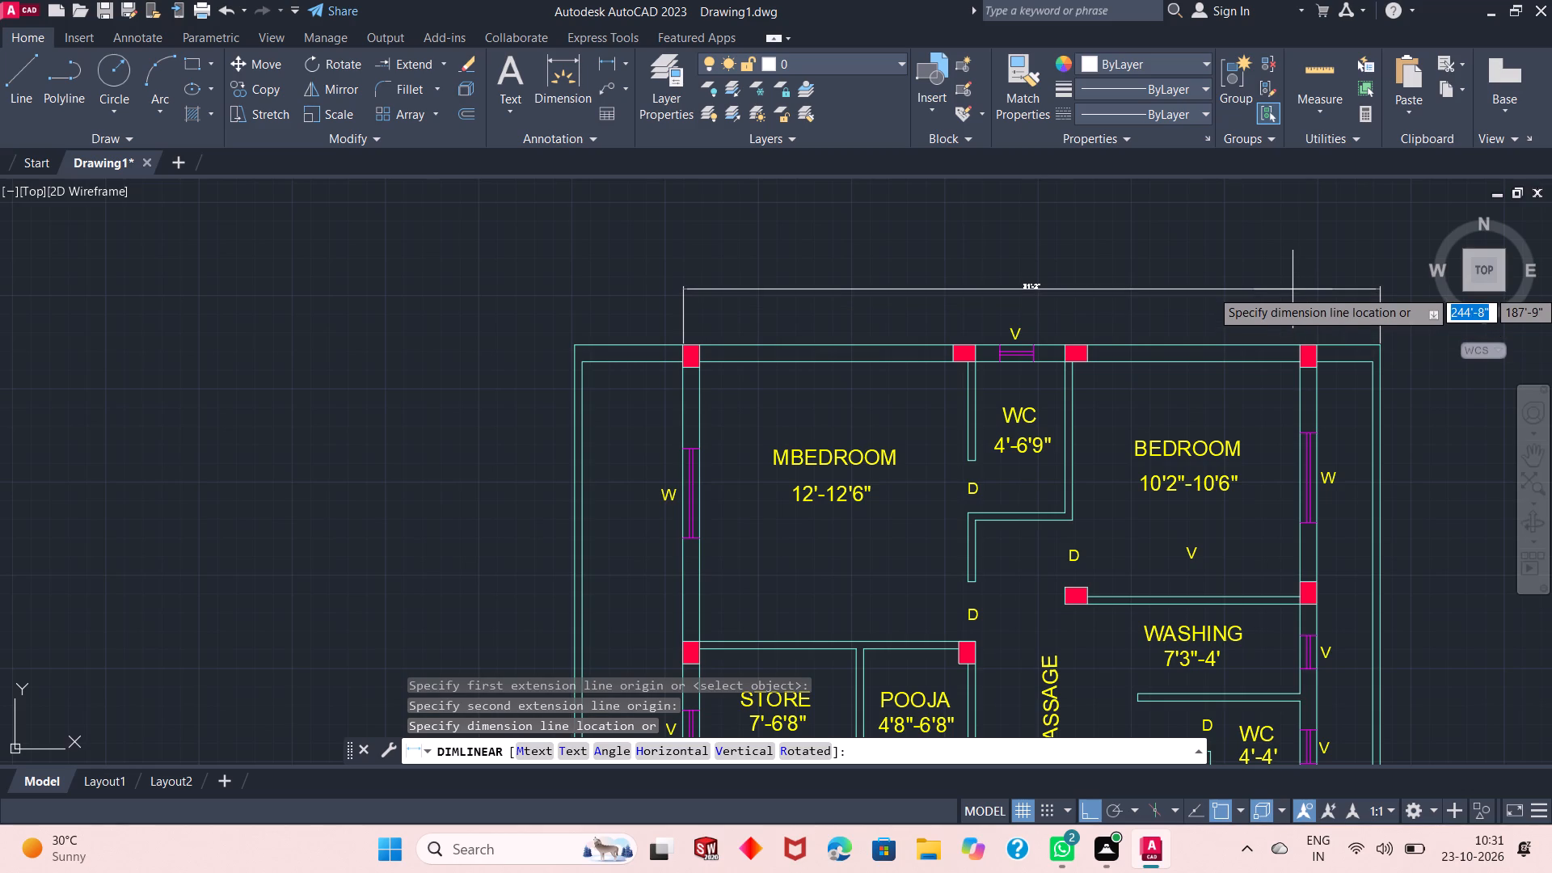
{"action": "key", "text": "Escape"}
Set the text height of the ISO-25 dimension style to 8".
{"action": "key", "text": "d"}
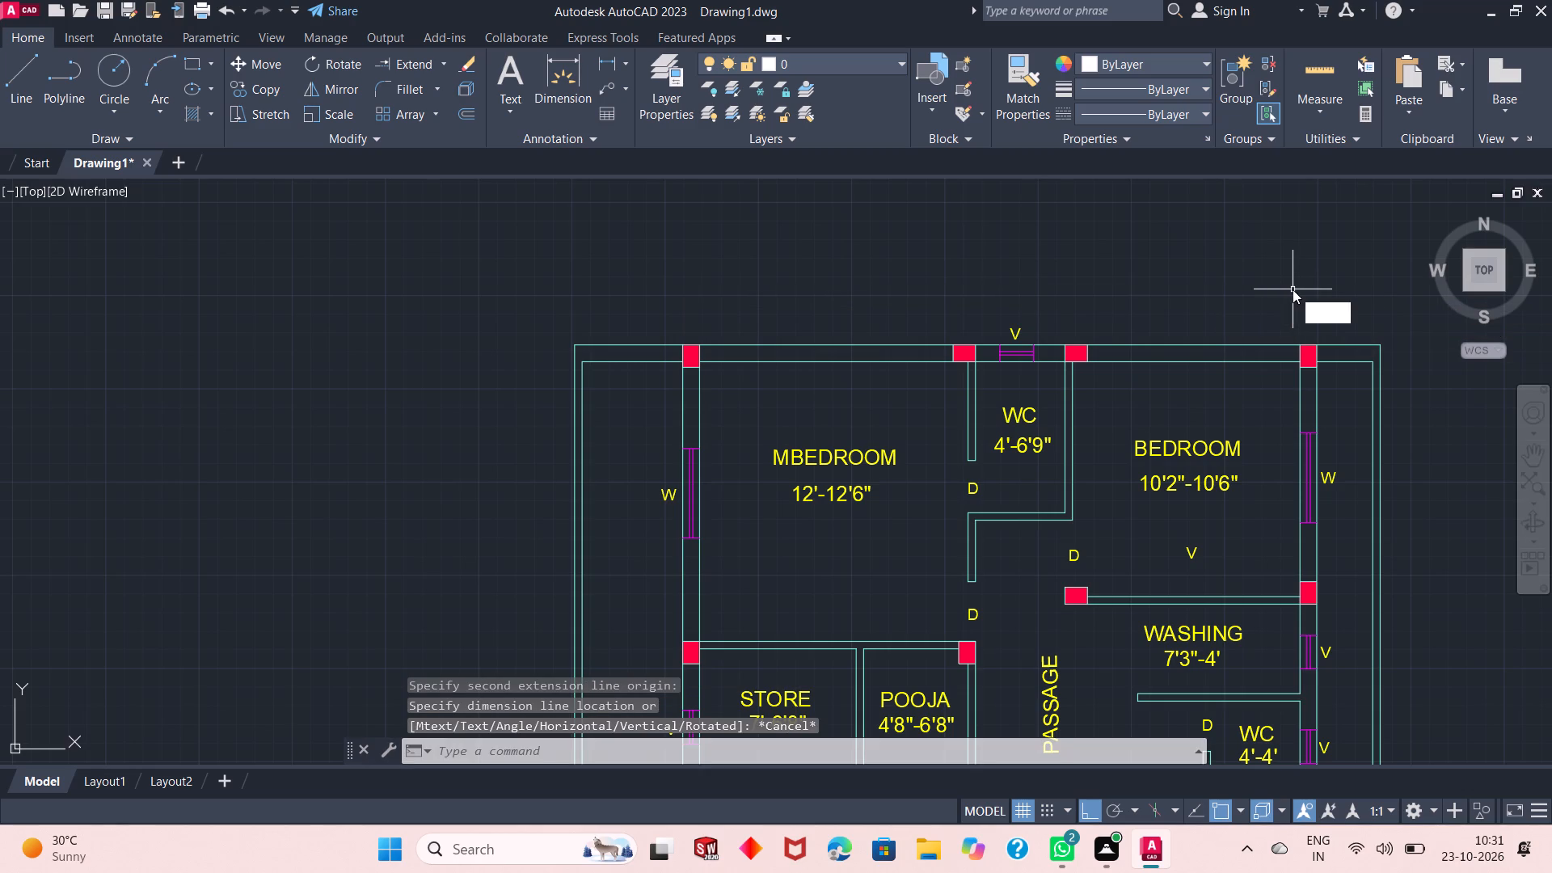
{"action": "key", "text": "Return"}
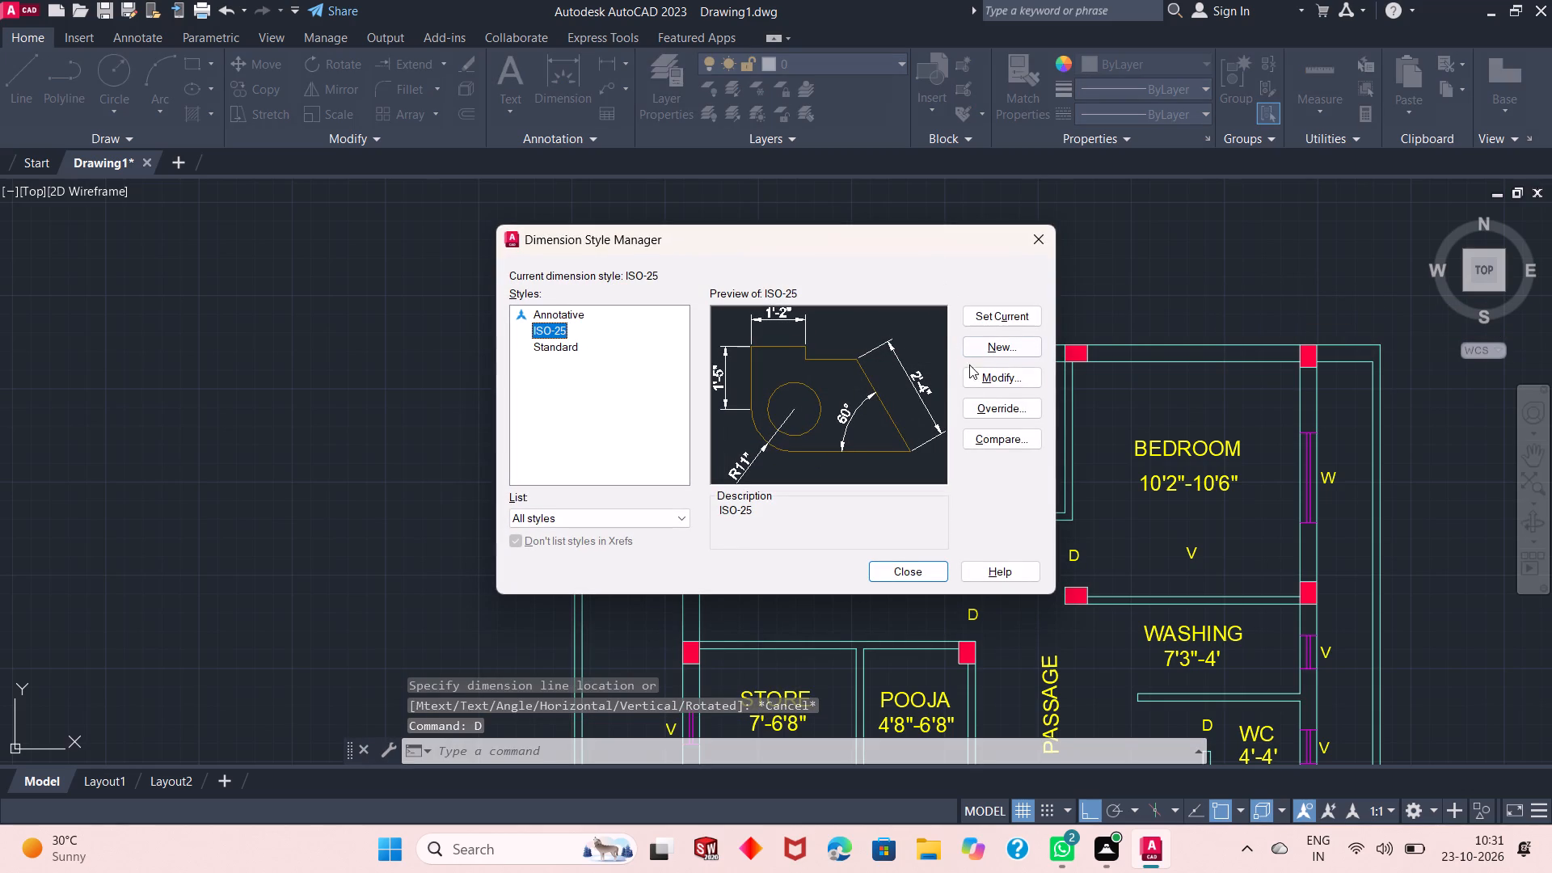
{"action": "left_click", "coordinate": [974, 377]}
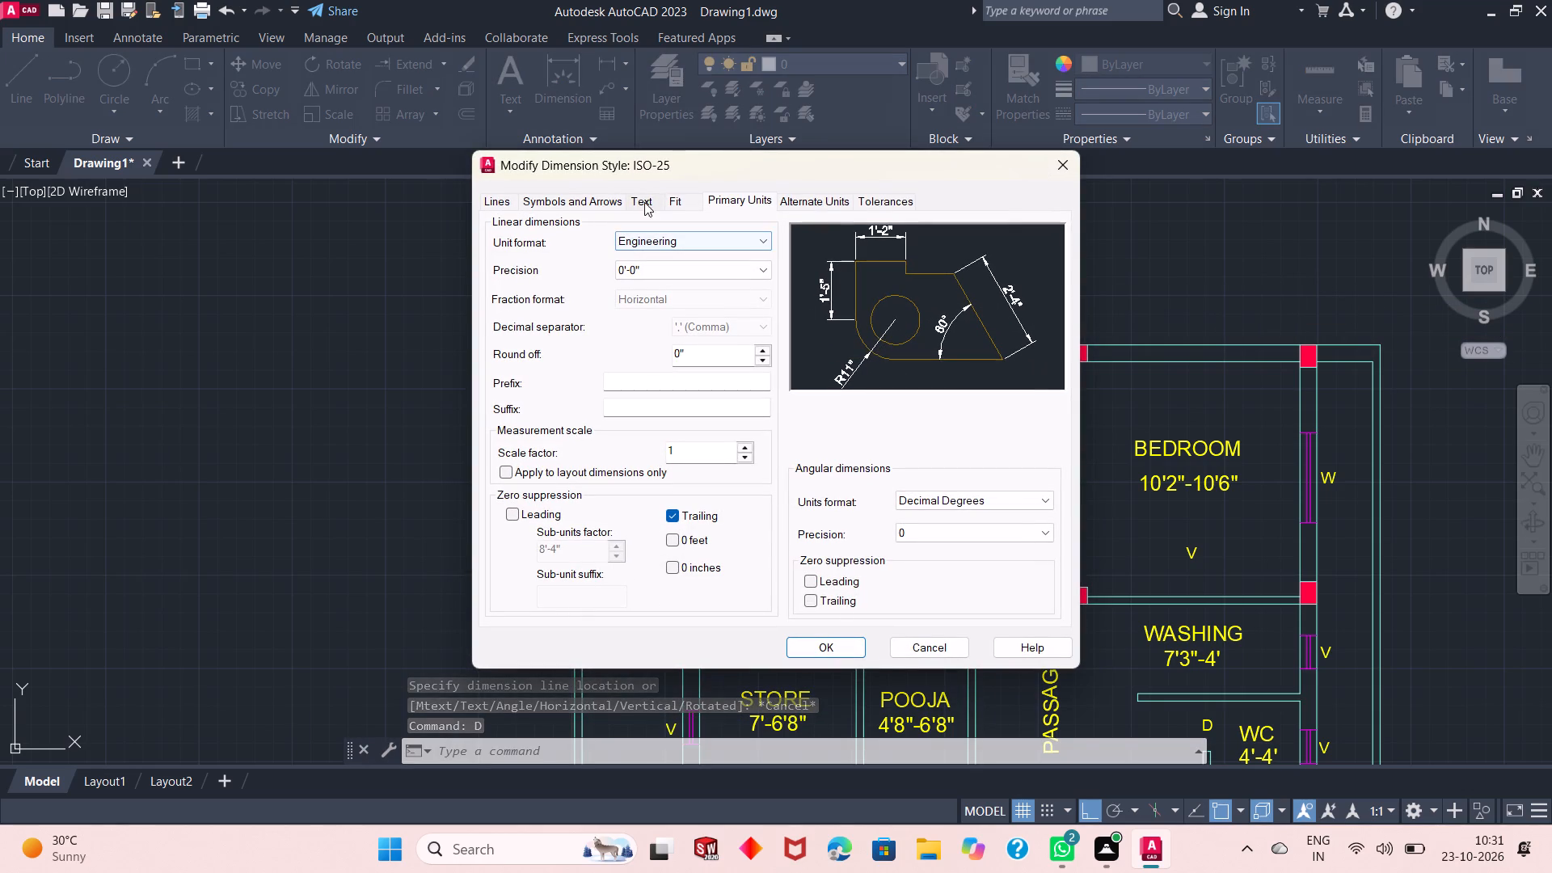
{"action": "left_click", "coordinate": [640, 200]}
{"action": "double_click", "coordinate": [745, 340]}
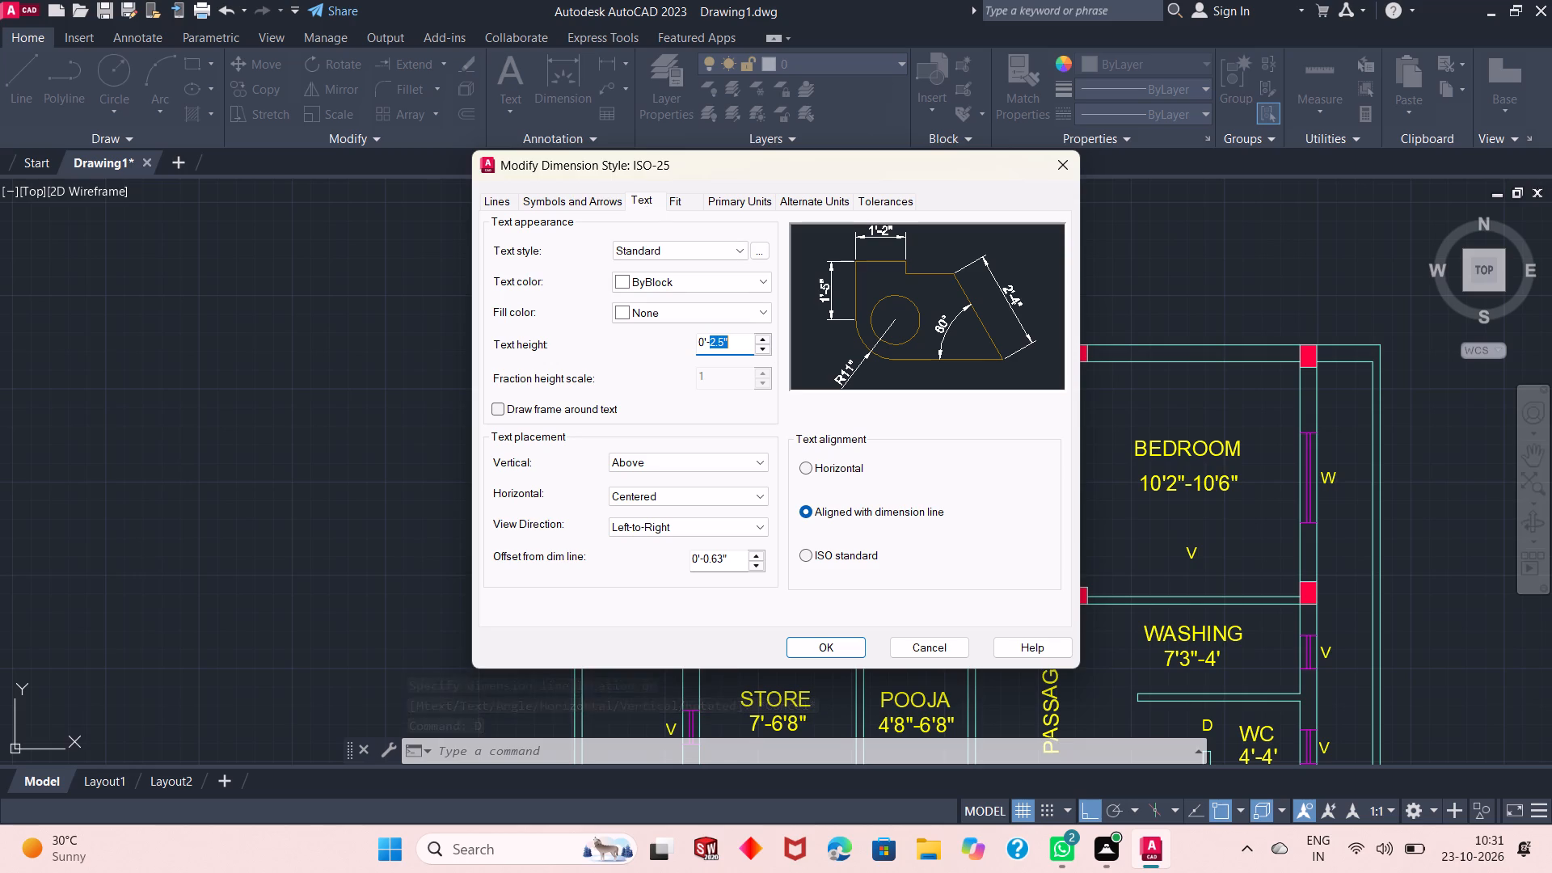
{"action": "key", "text": "BackSpace"}
{"action": "key", "text": "BackSpace"}
{"action": "key", "text": "BackSpace"}
{"action": "key", "text": "BackSpace"}
{"action": "key", "text": "BackSpace"}
{"action": "type", "text": "8\""}
{"action": "key", "text": "Return"}
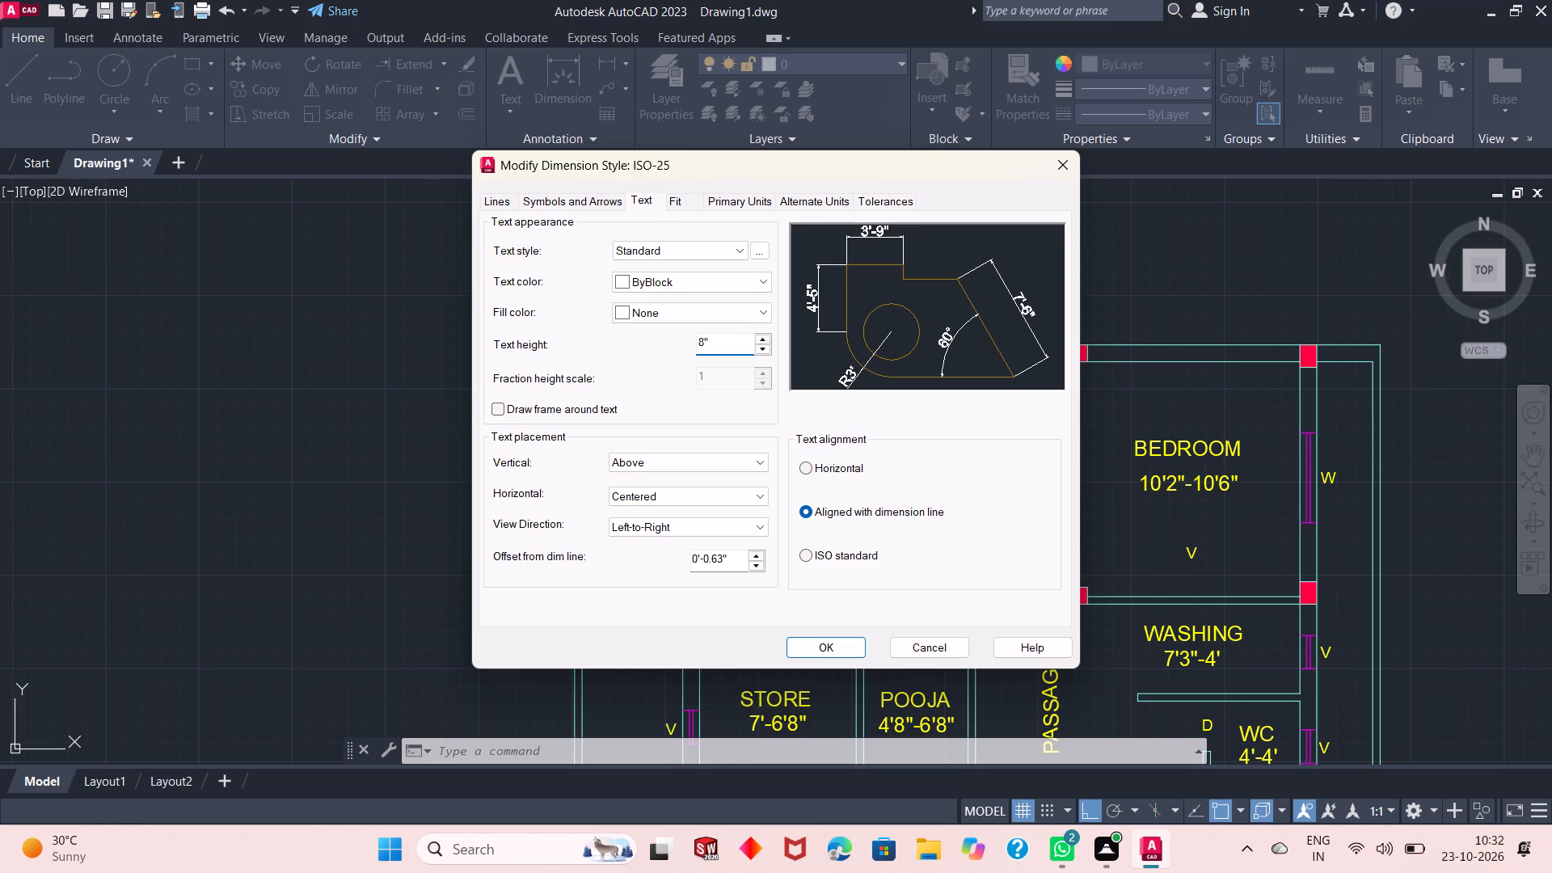
{"action": "left_click", "coordinate": [837, 645]}
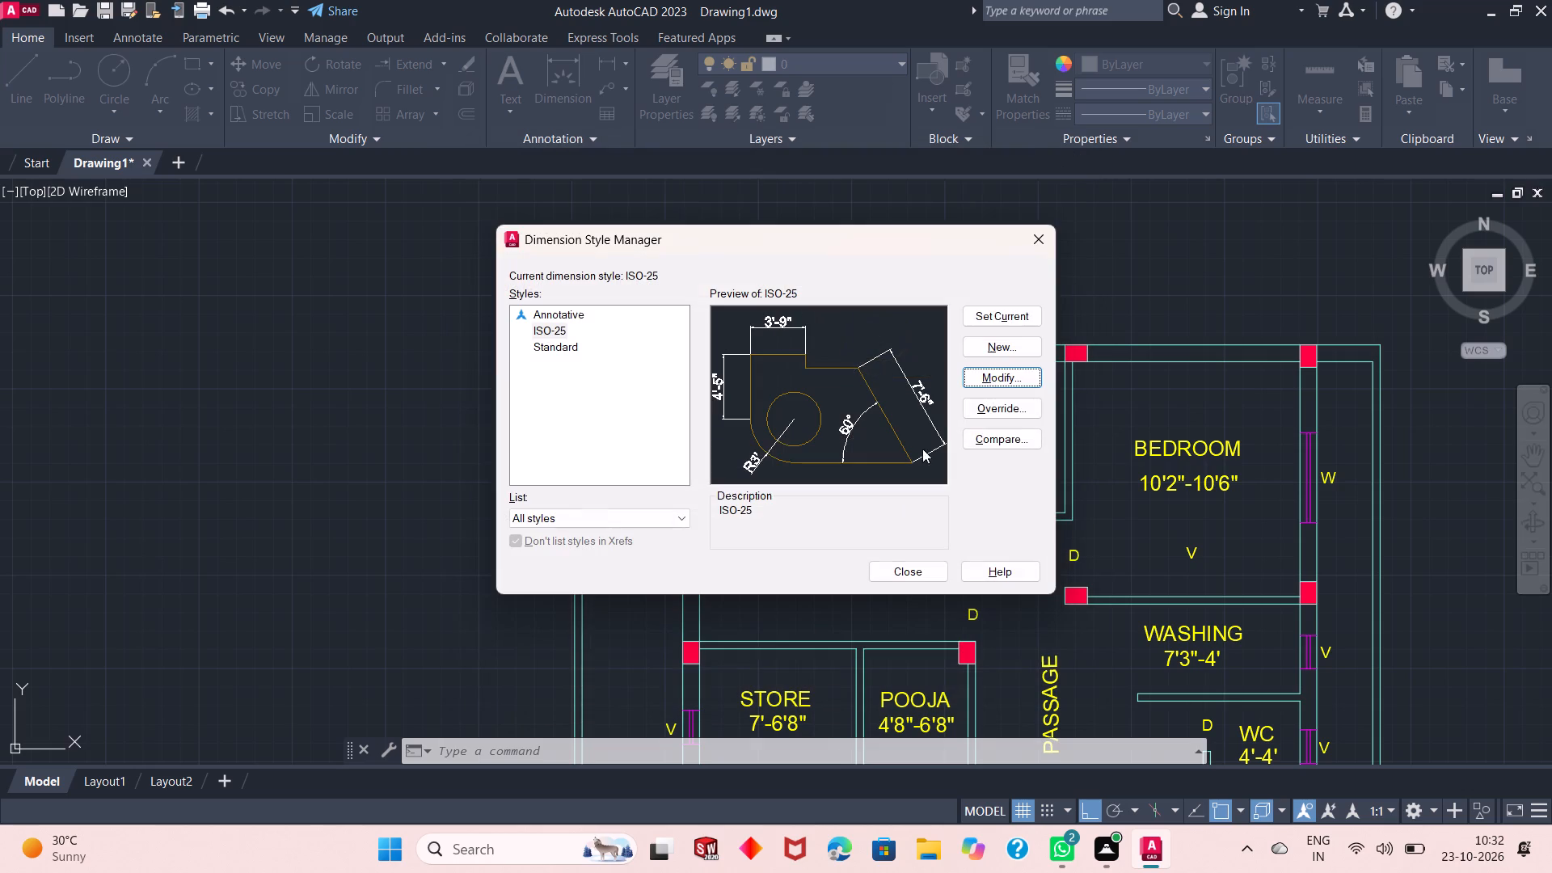
Make ISO-25 the current dimension style and close the style manager.
{"action": "left_click", "coordinate": [992, 313]}
{"action": "left_click", "coordinate": [1043, 245]}
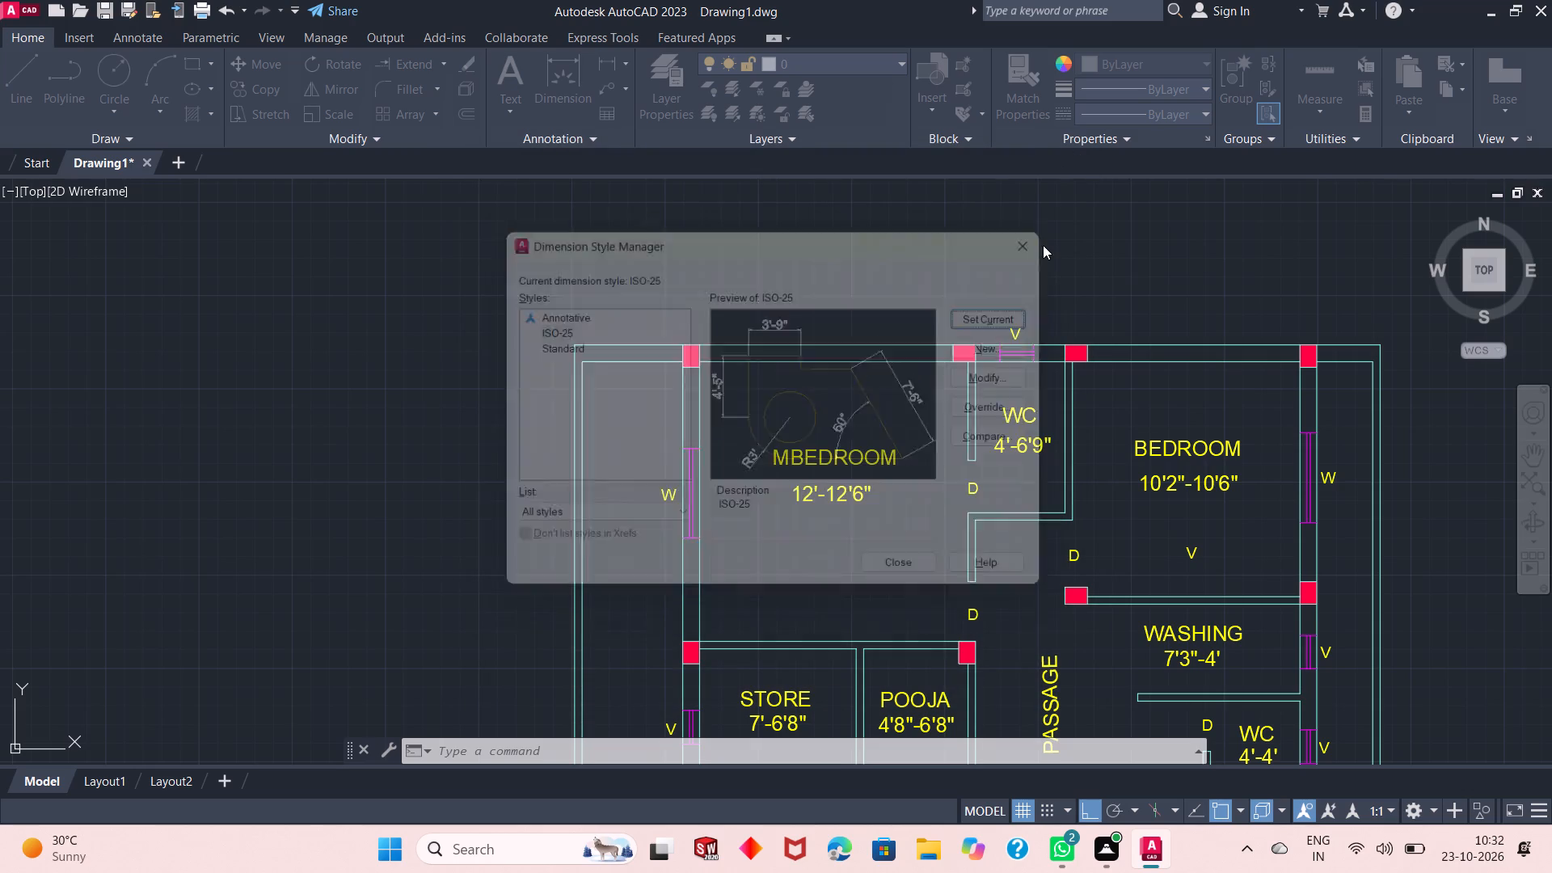
Add a linear dimension above the rear wall, spanning the house width from MBEDROOM's outer corner to BEDROOM's outer corner.
{"action": "left_click", "coordinate": [603, 57]}
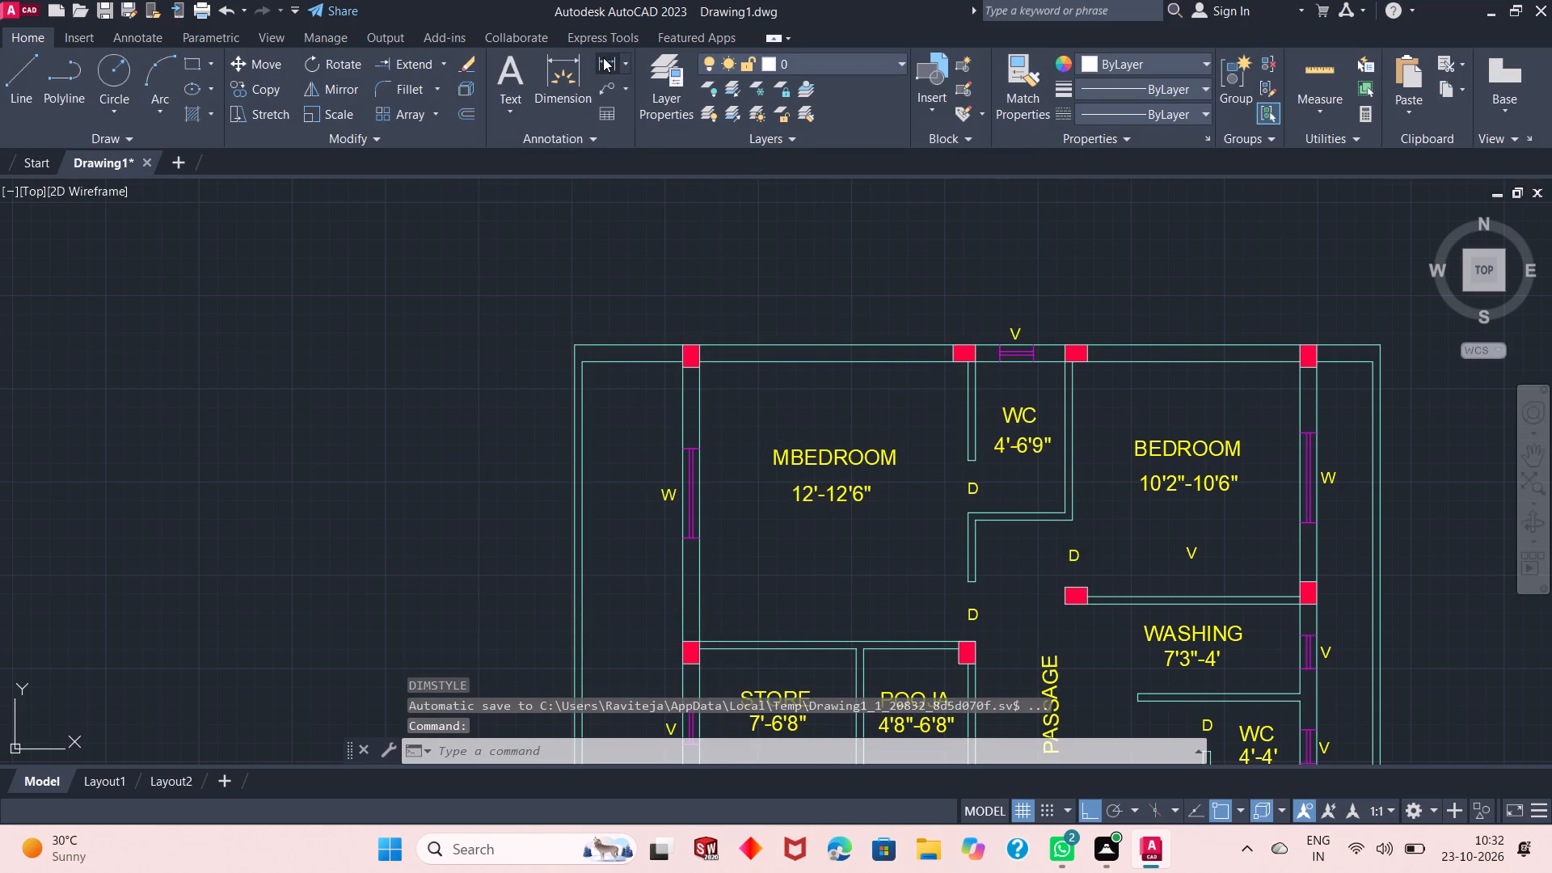
{"action": "left_click", "coordinate": [687, 344]}
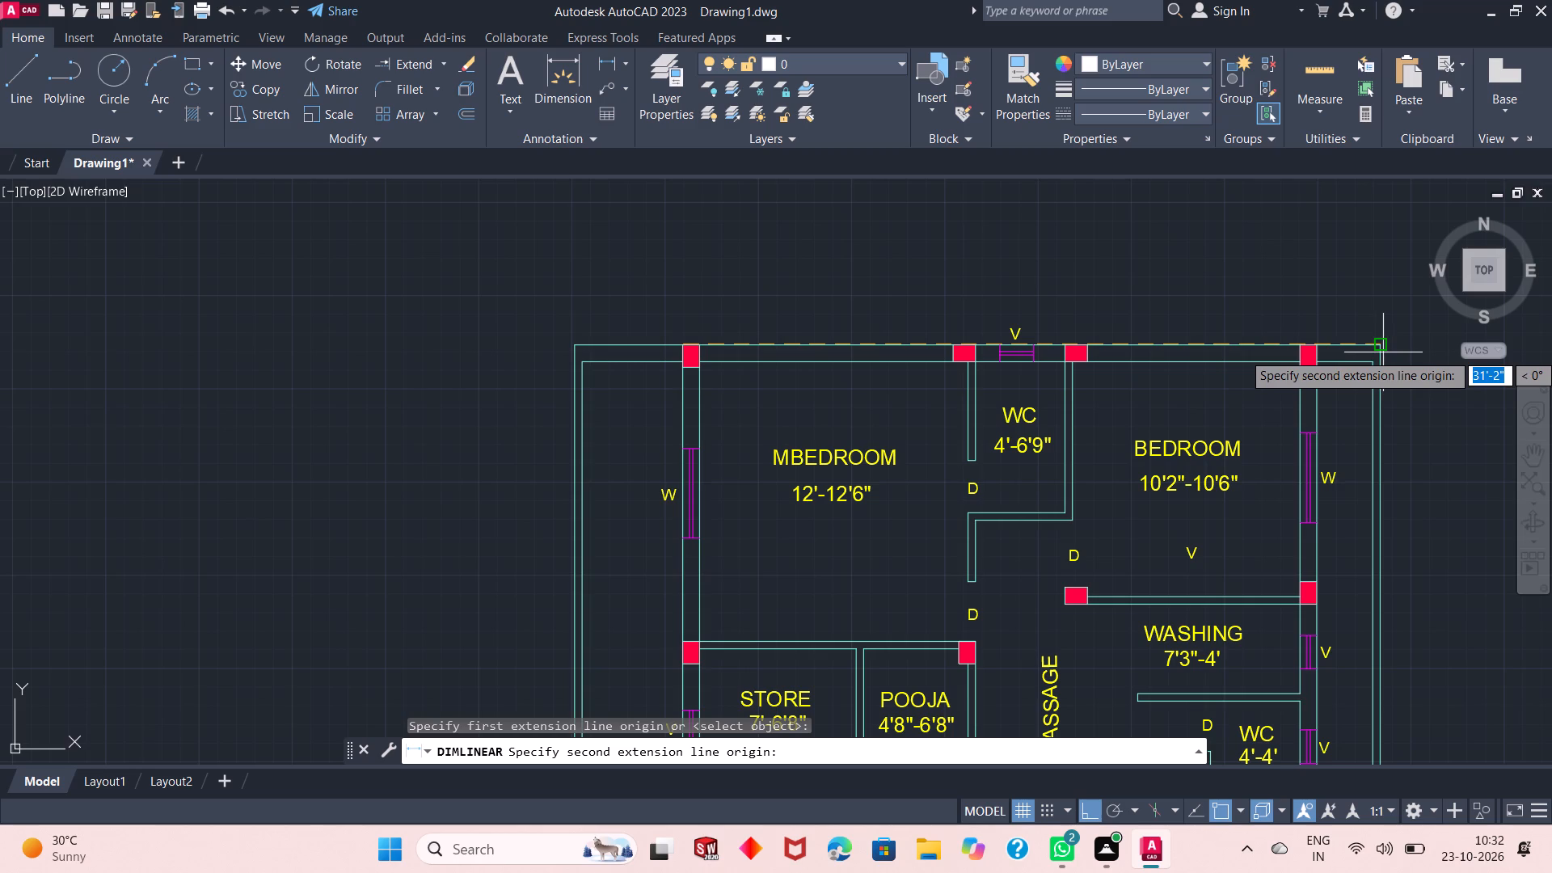
{"action": "left_click", "coordinate": [1322, 347]}
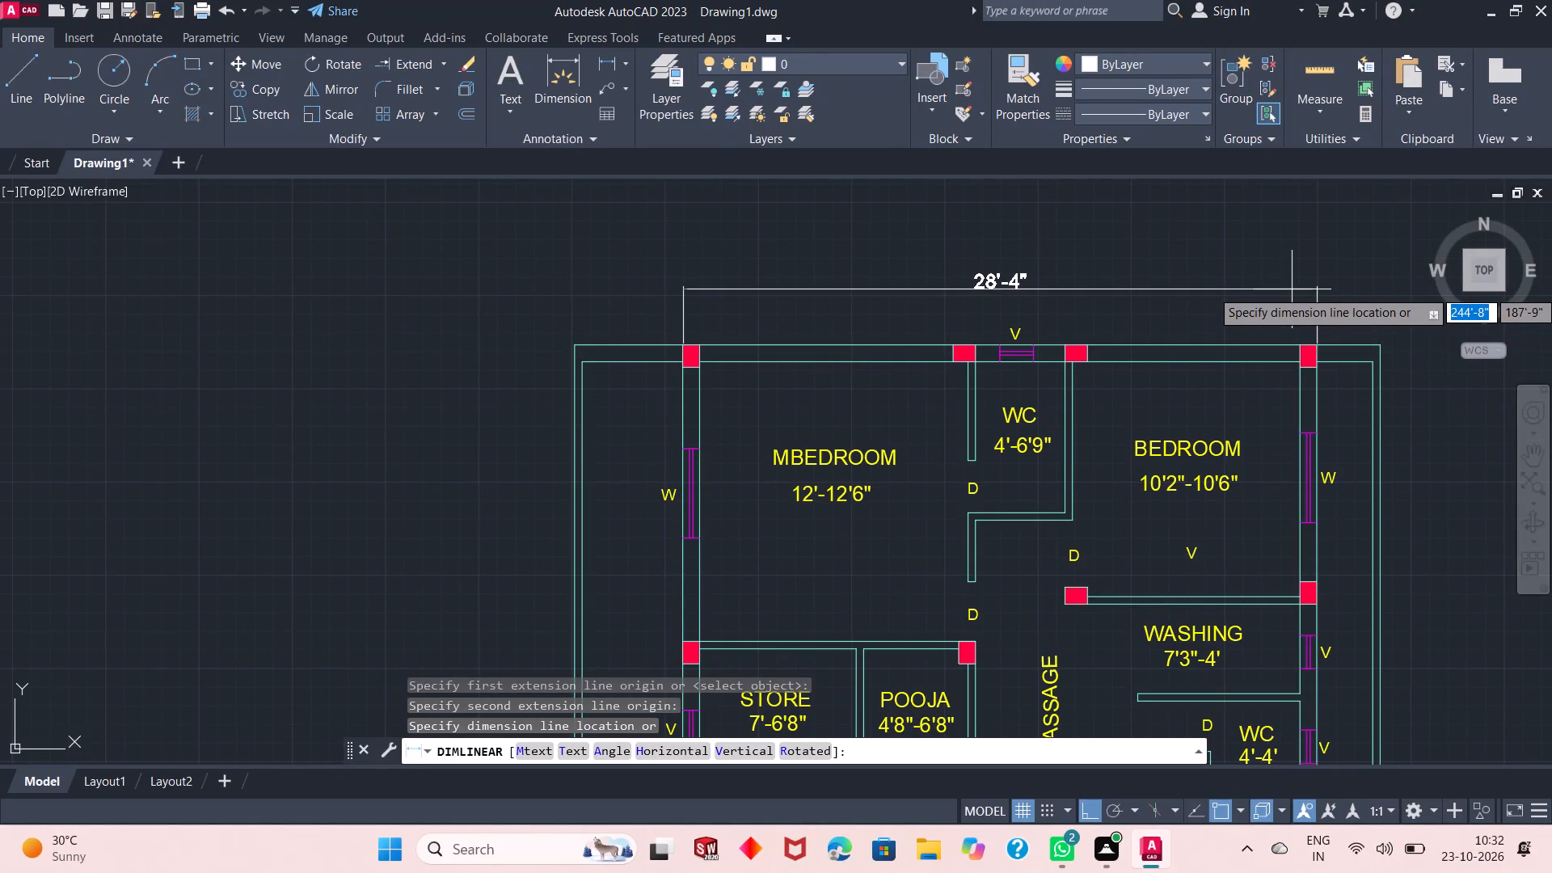
{"action": "left_click", "coordinate": [1296, 293]}
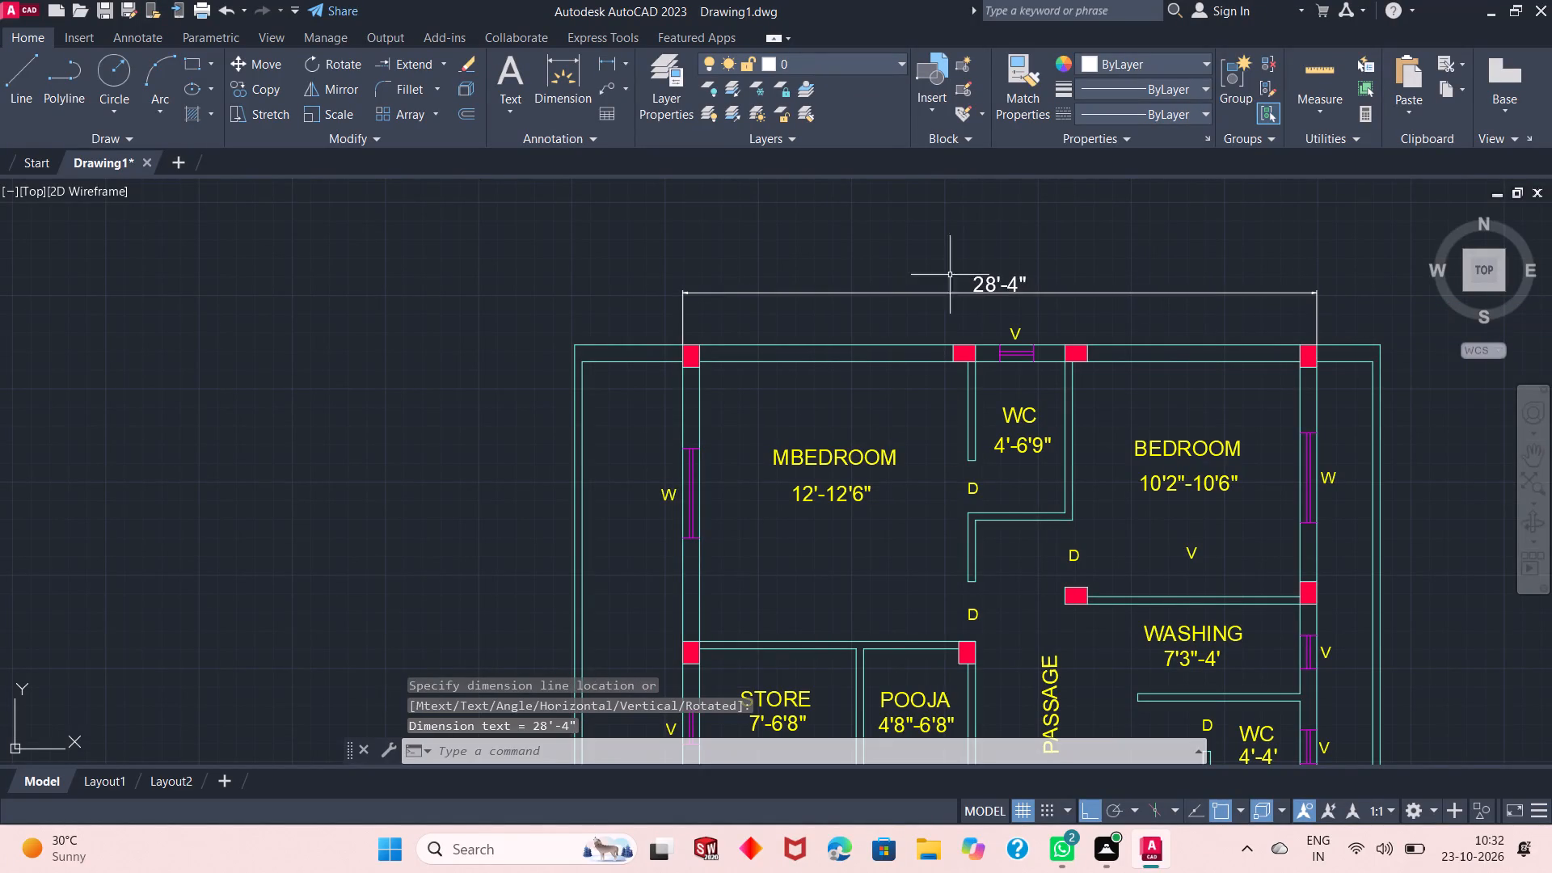
Add a vertical linear dimension outside the MBEDROOM side wall, from its rear outer corner to the staircase's front outer corner.
{"action": "scroll", "coordinate": [824, 244], "scroll_direction": "down", "scroll_amount": 2}
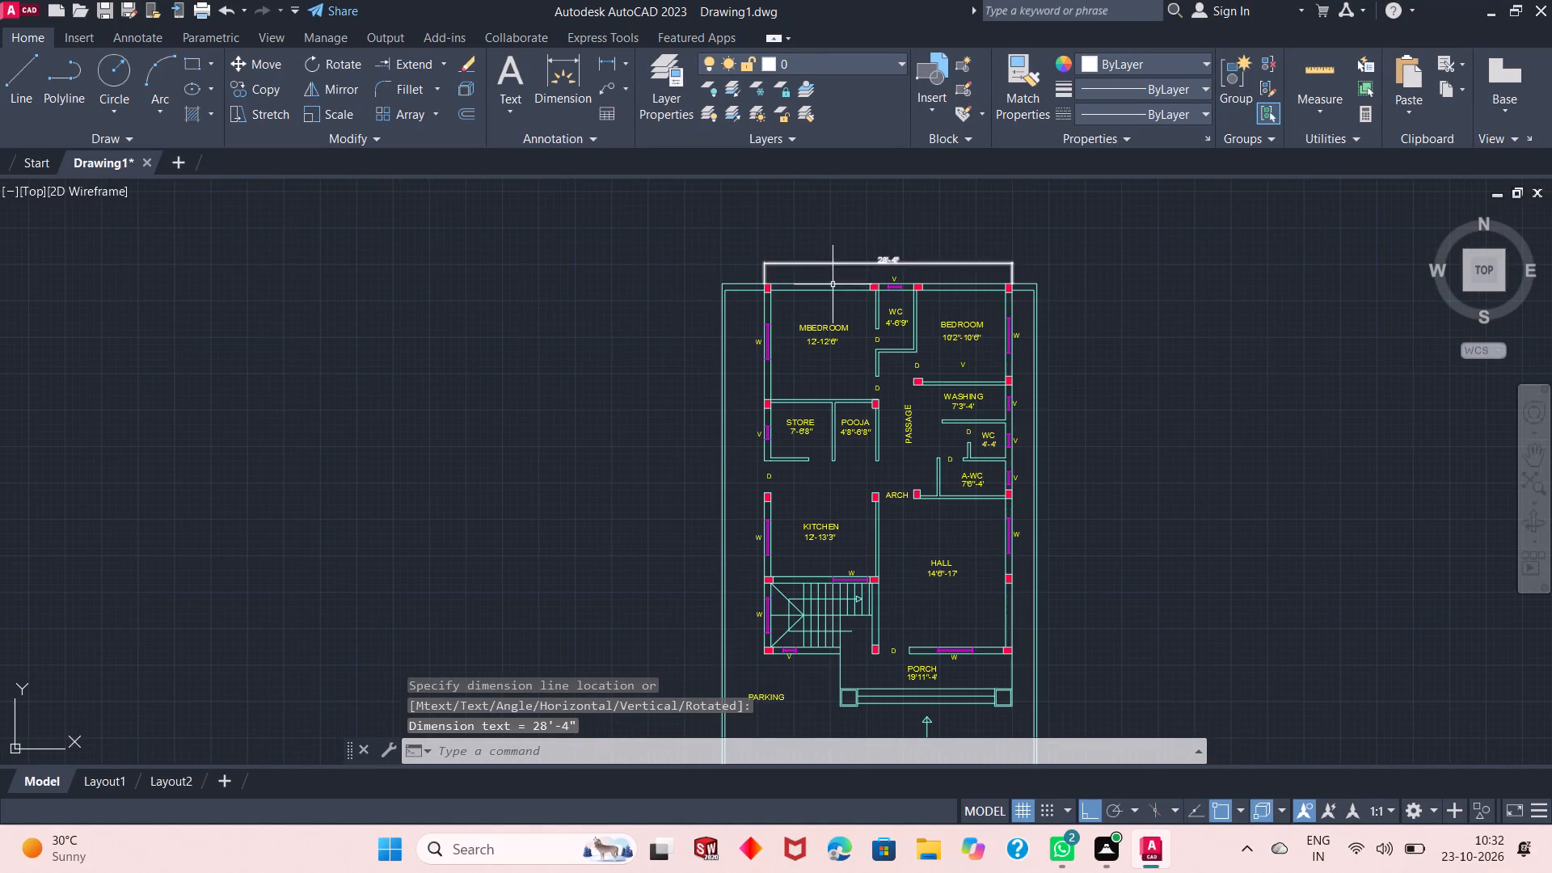
{"action": "scroll", "coordinate": [835, 286], "scroll_direction": "up", "scroll_amount": 1}
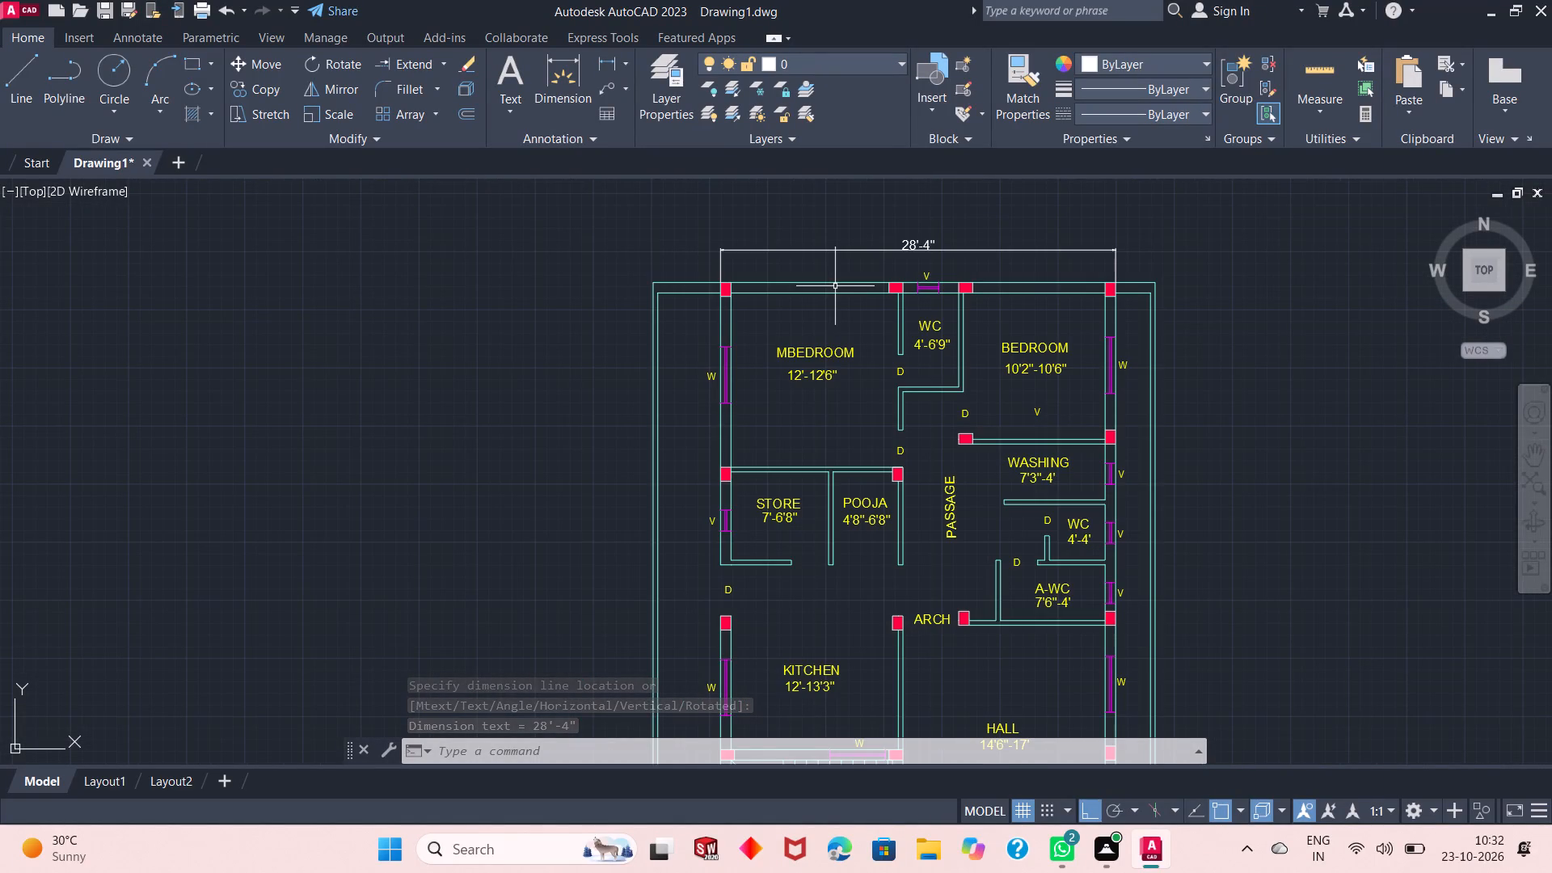
{"action": "right_click", "coordinate": [571, 237]}
{"action": "left_click", "coordinate": [594, 247]}
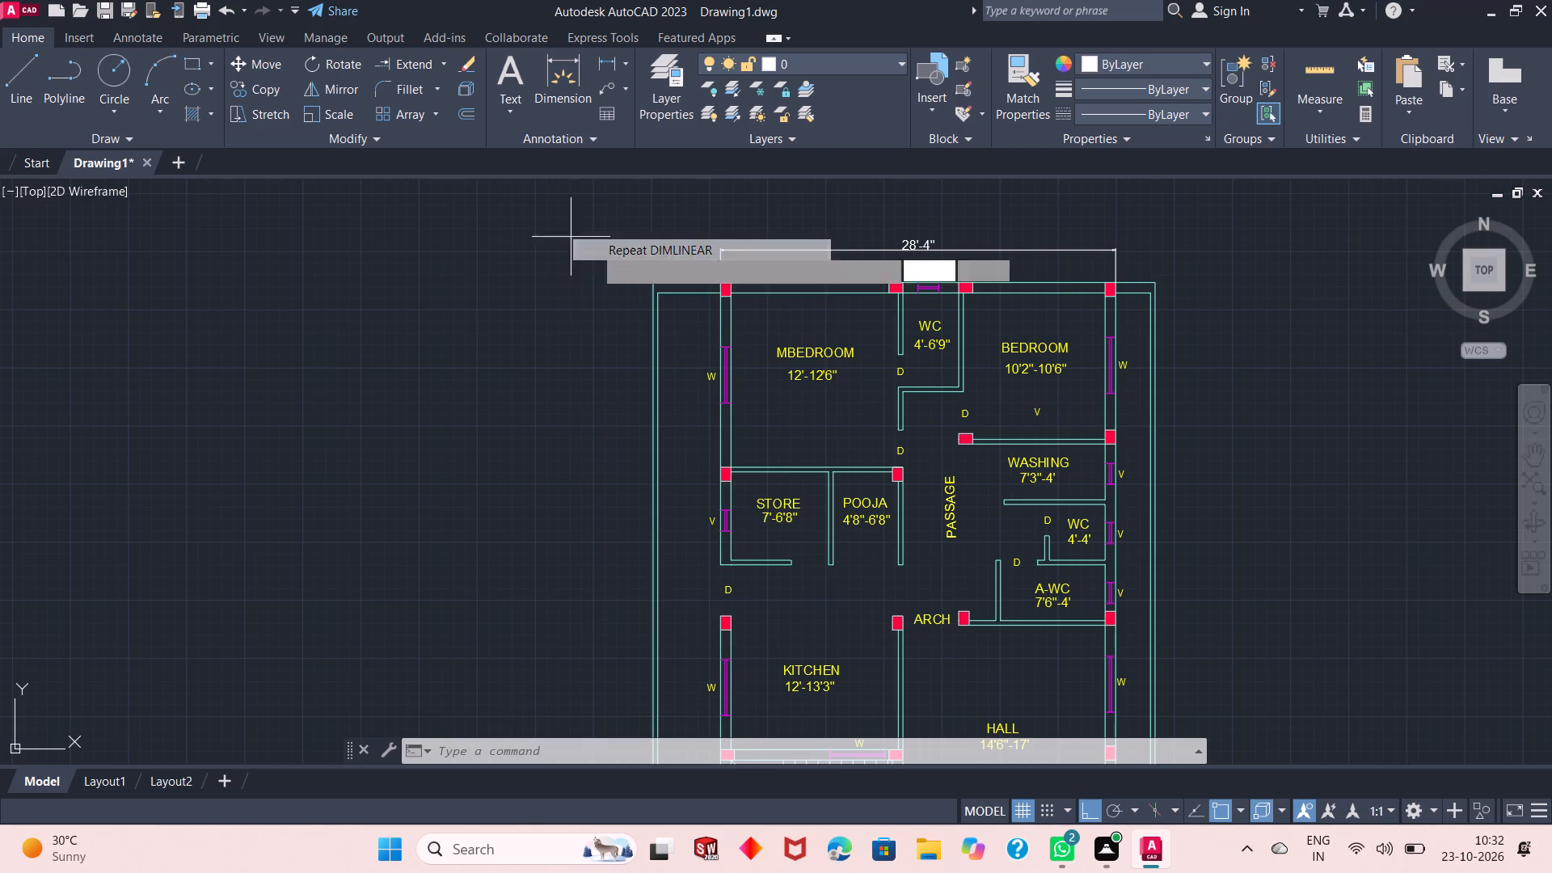
{"action": "scroll", "coordinate": [775, 237], "scroll_direction": "down", "scroll_amount": 2}
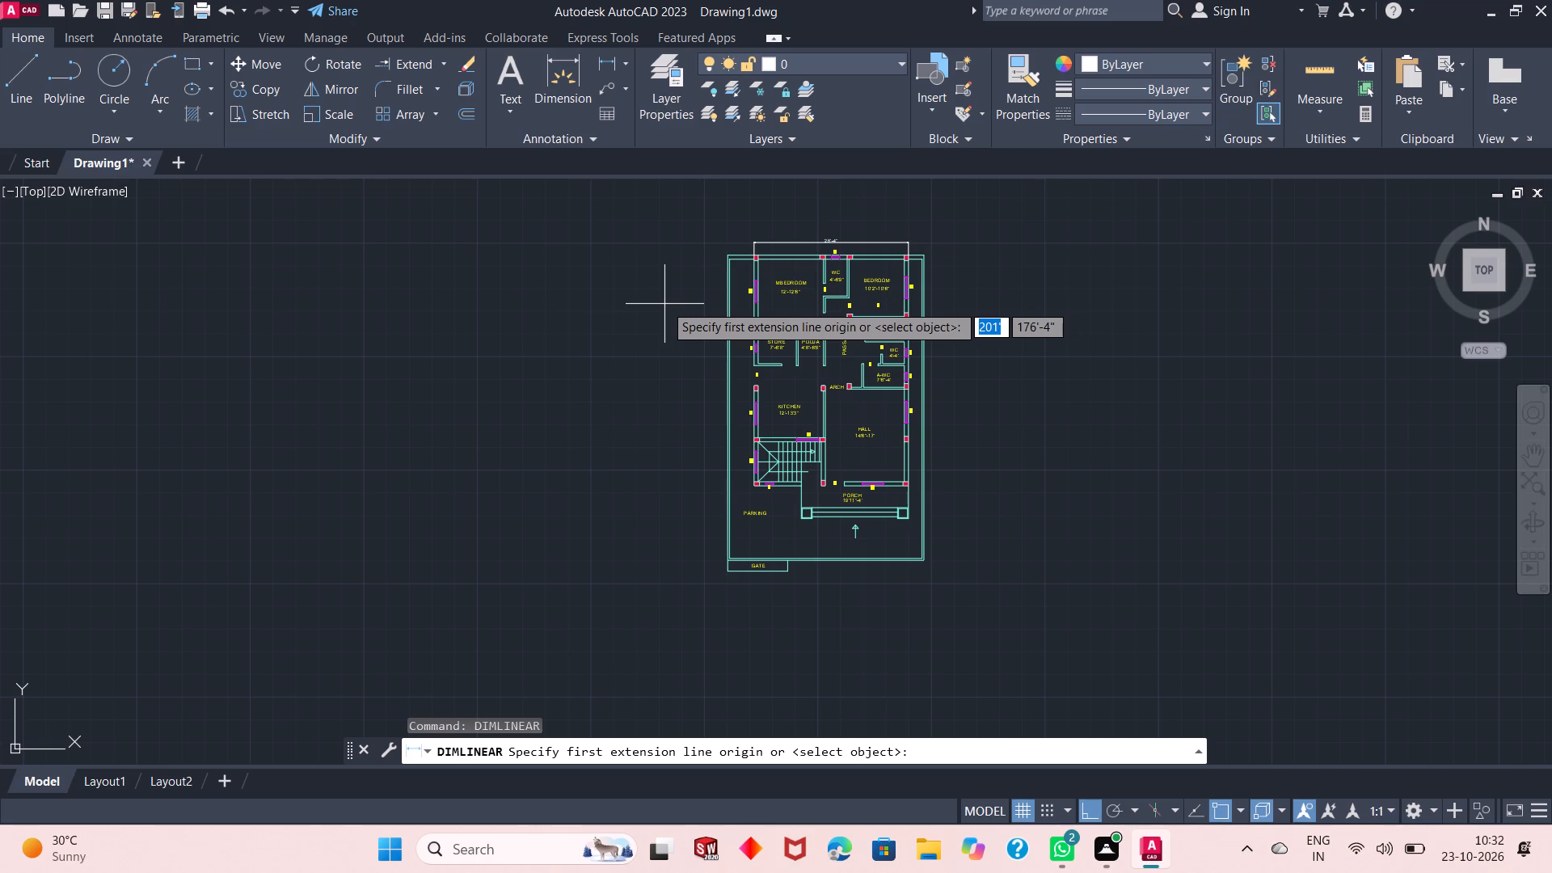
{"action": "scroll", "coordinate": [740, 280], "scroll_direction": "up", "scroll_amount": 3}
{"action": "scroll", "coordinate": [765, 243], "scroll_direction": "down", "scroll_amount": 2}
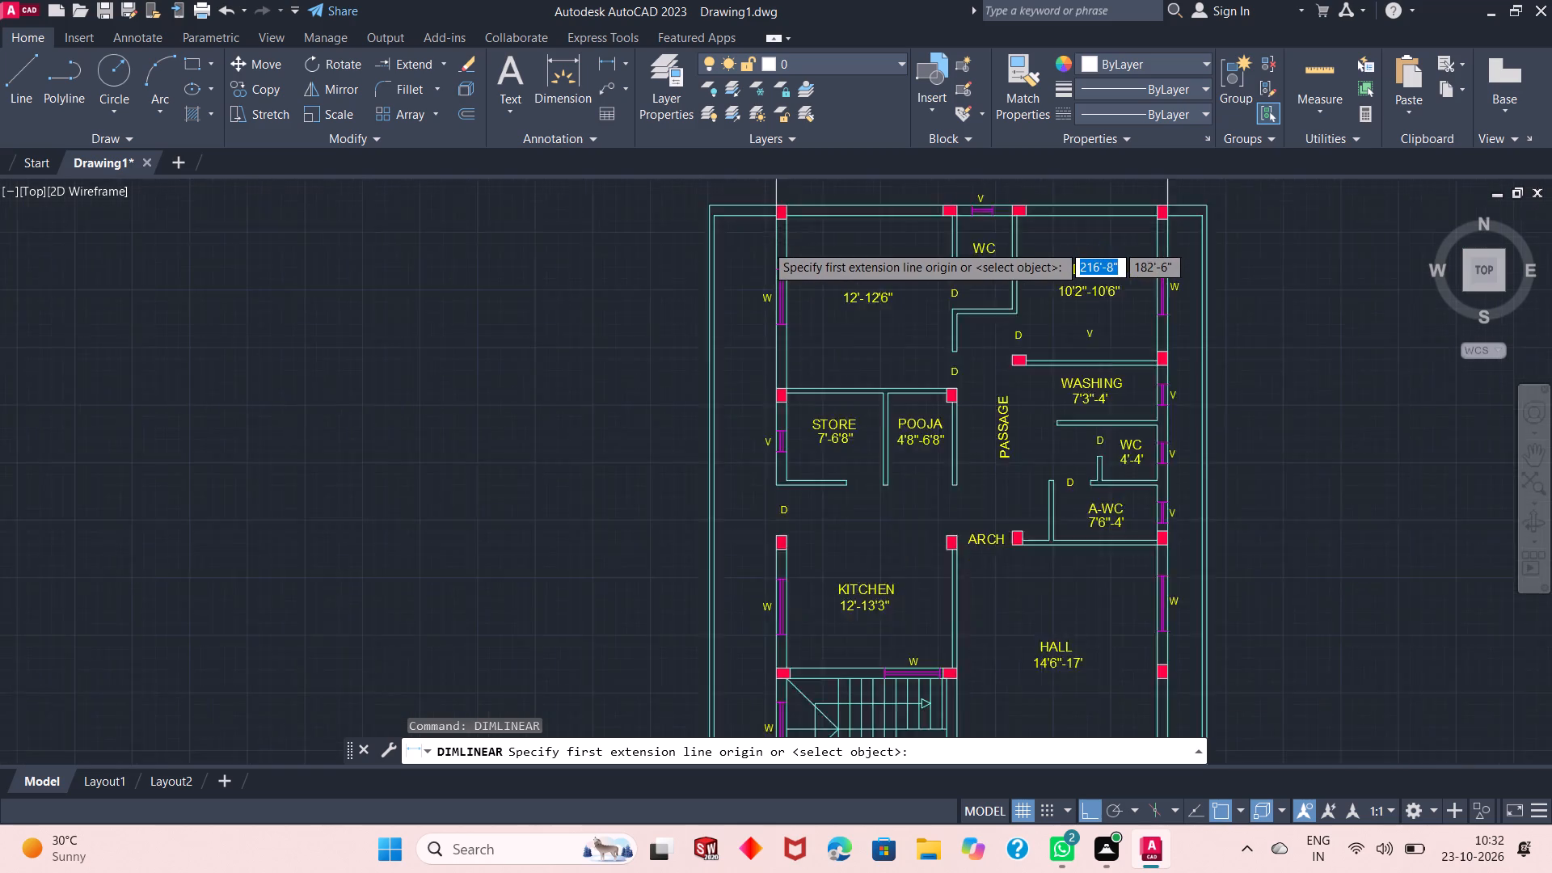
{"action": "scroll", "coordinate": [765, 222], "scroll_direction": "up", "scroll_amount": 5}
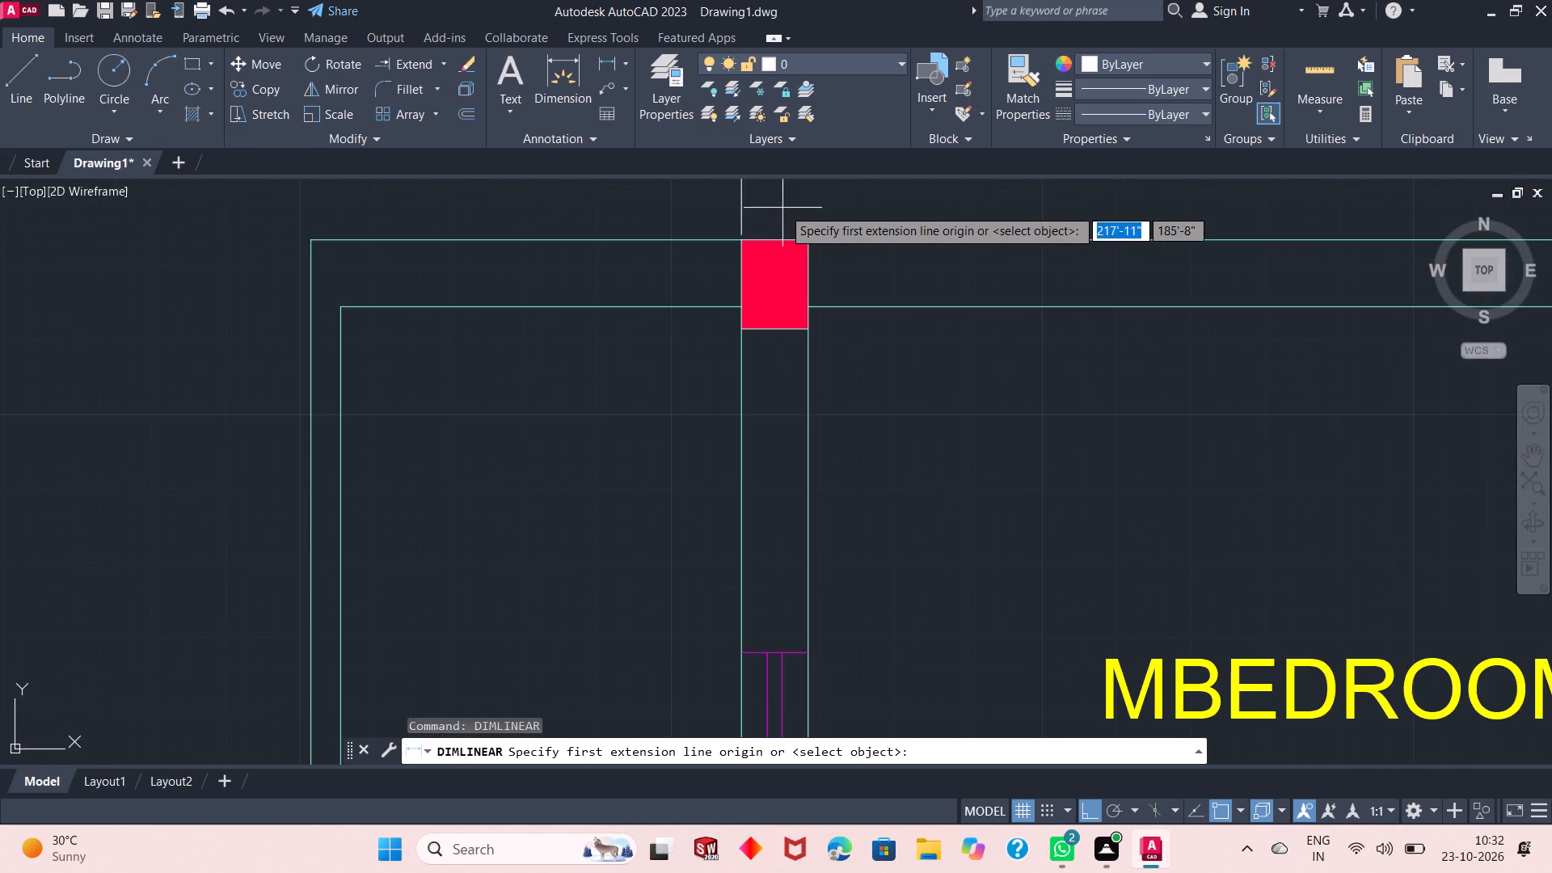
{"action": "left_click", "coordinate": [745, 238]}
{"action": "scroll", "coordinate": [638, 241], "scroll_direction": "down", "scroll_amount": 2}
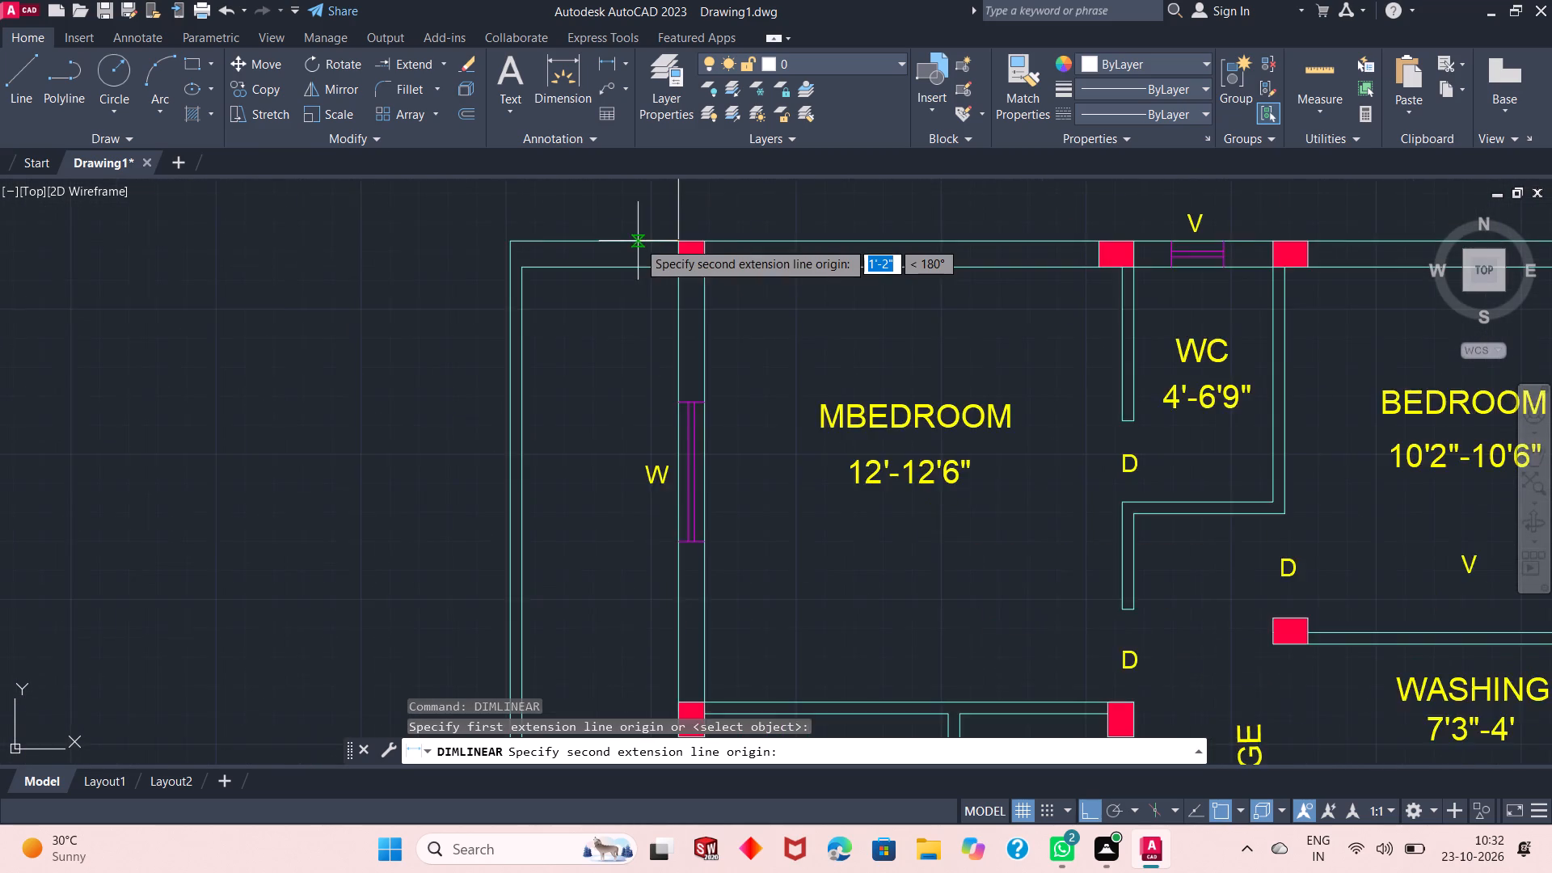
{"action": "scroll", "coordinate": [638, 241], "scroll_direction": "down", "scroll_amount": 3}
{"action": "scroll", "coordinate": [671, 626], "scroll_direction": "up", "scroll_amount": 1}
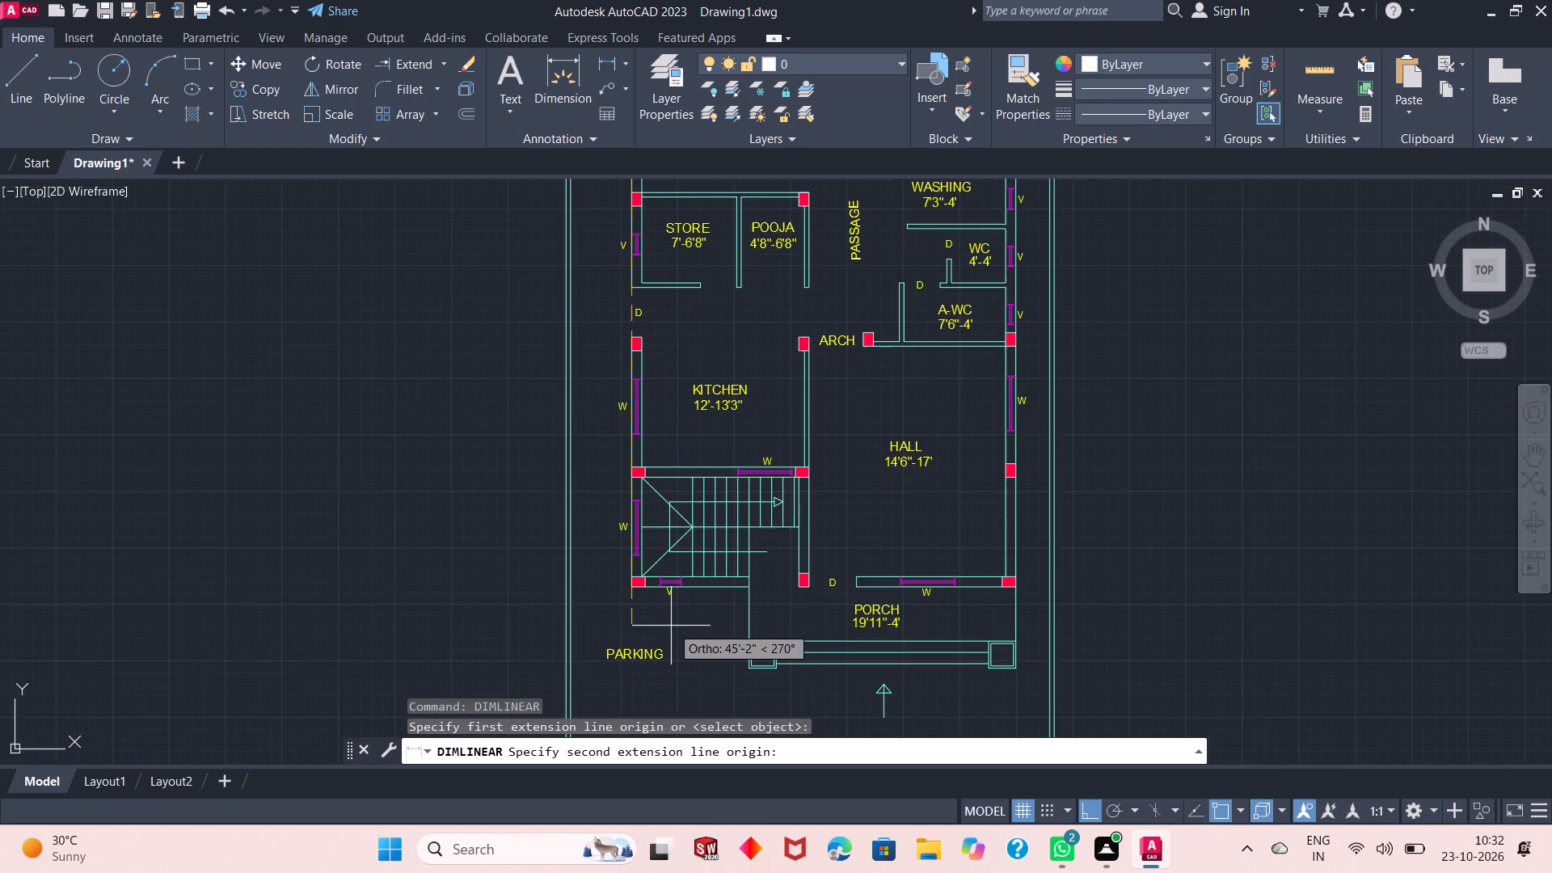
{"action": "scroll", "coordinate": [660, 617], "scroll_direction": "up", "scroll_amount": 2}
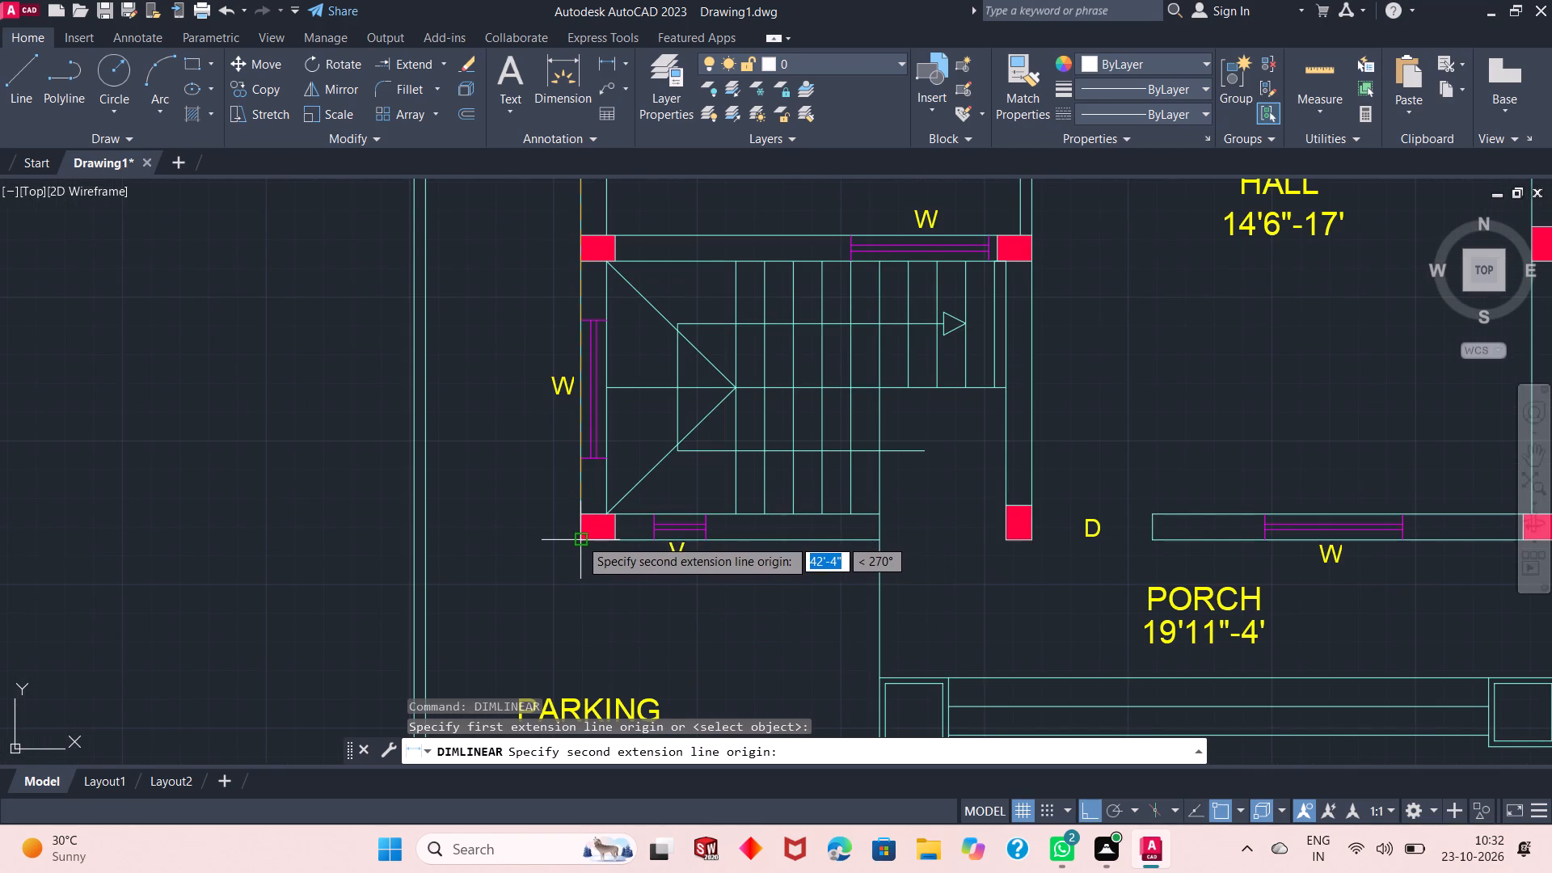
{"action": "left_click", "coordinate": [582, 542]}
{"action": "scroll", "coordinate": [517, 596], "scroll_direction": "down", "scroll_amount": 3}
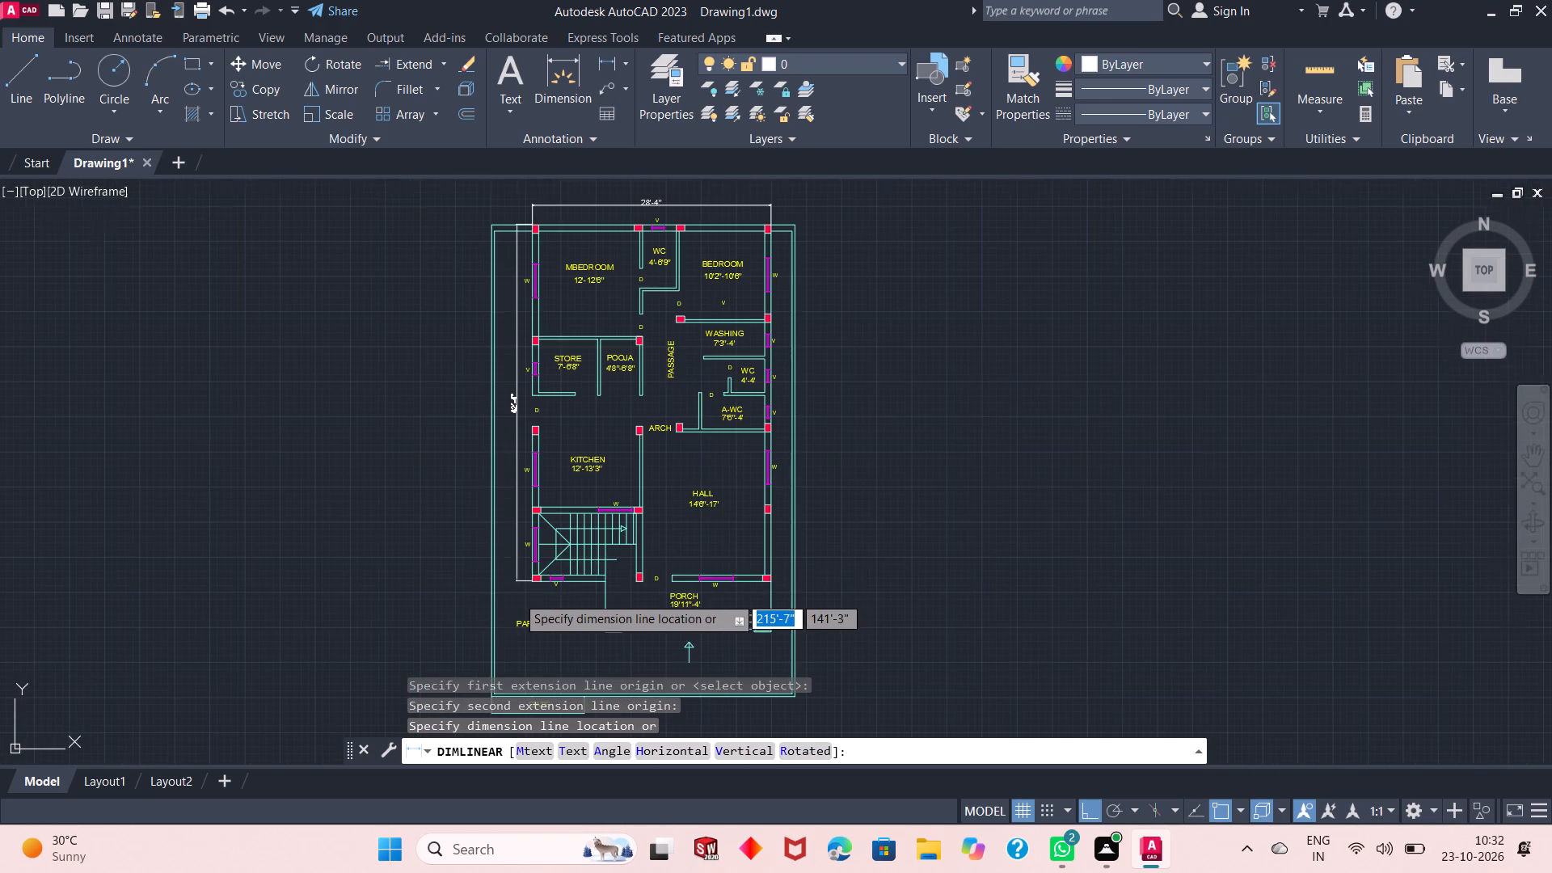
{"action": "scroll", "coordinate": [515, 401], "scroll_direction": "up", "scroll_amount": 2}
{"action": "left_click", "coordinate": [511, 405]}
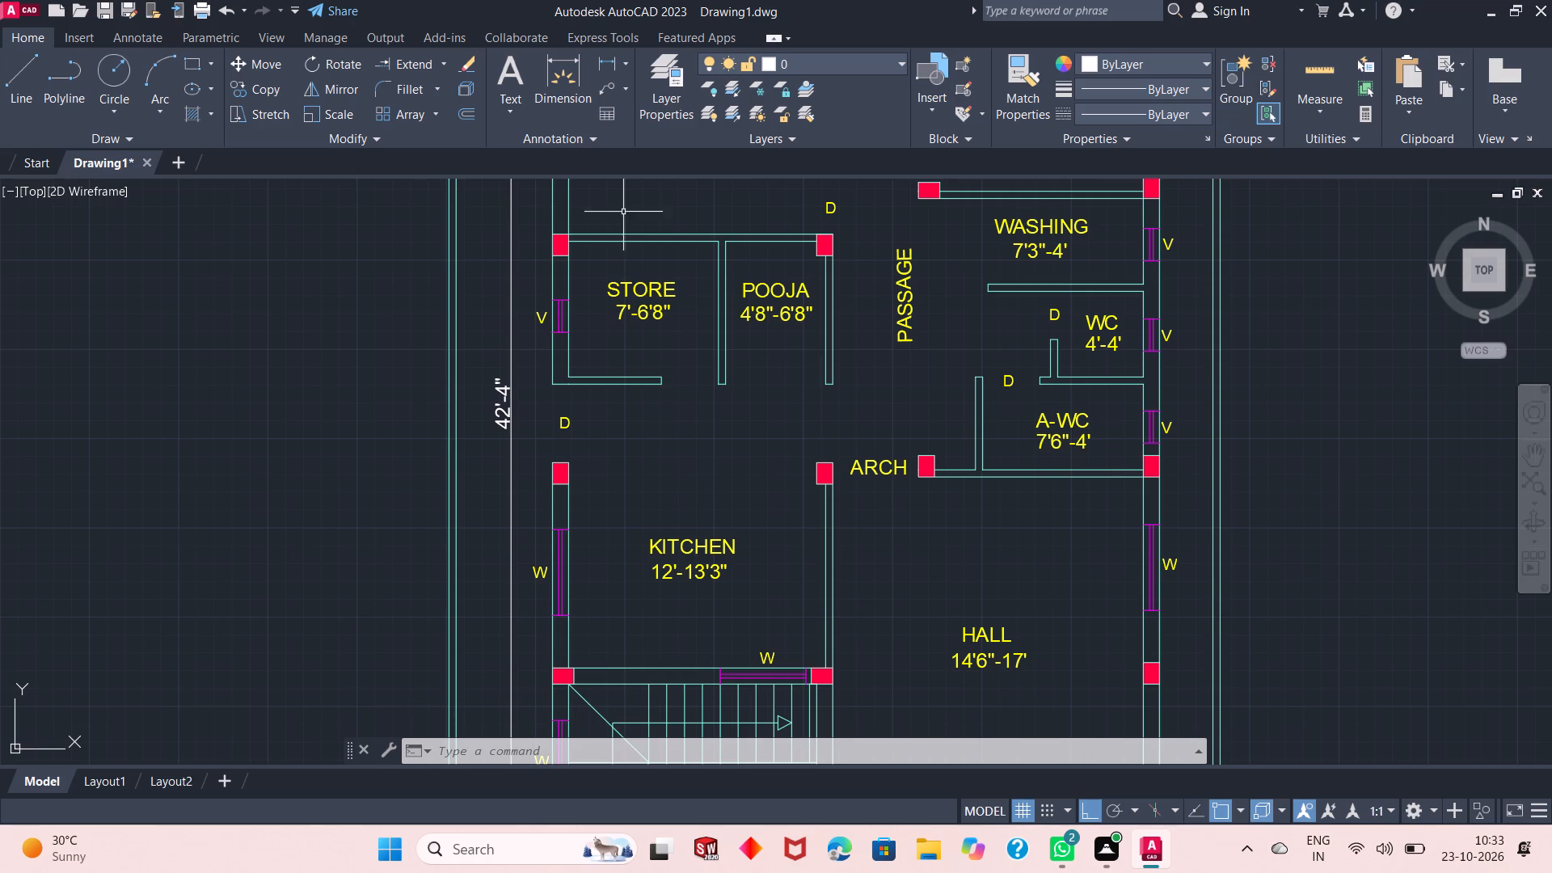
Dimension the side gap between the column at the KITCHEN's outer corner and the inner line of the boundary wall.
{"action": "left_click", "coordinate": [610, 68]}
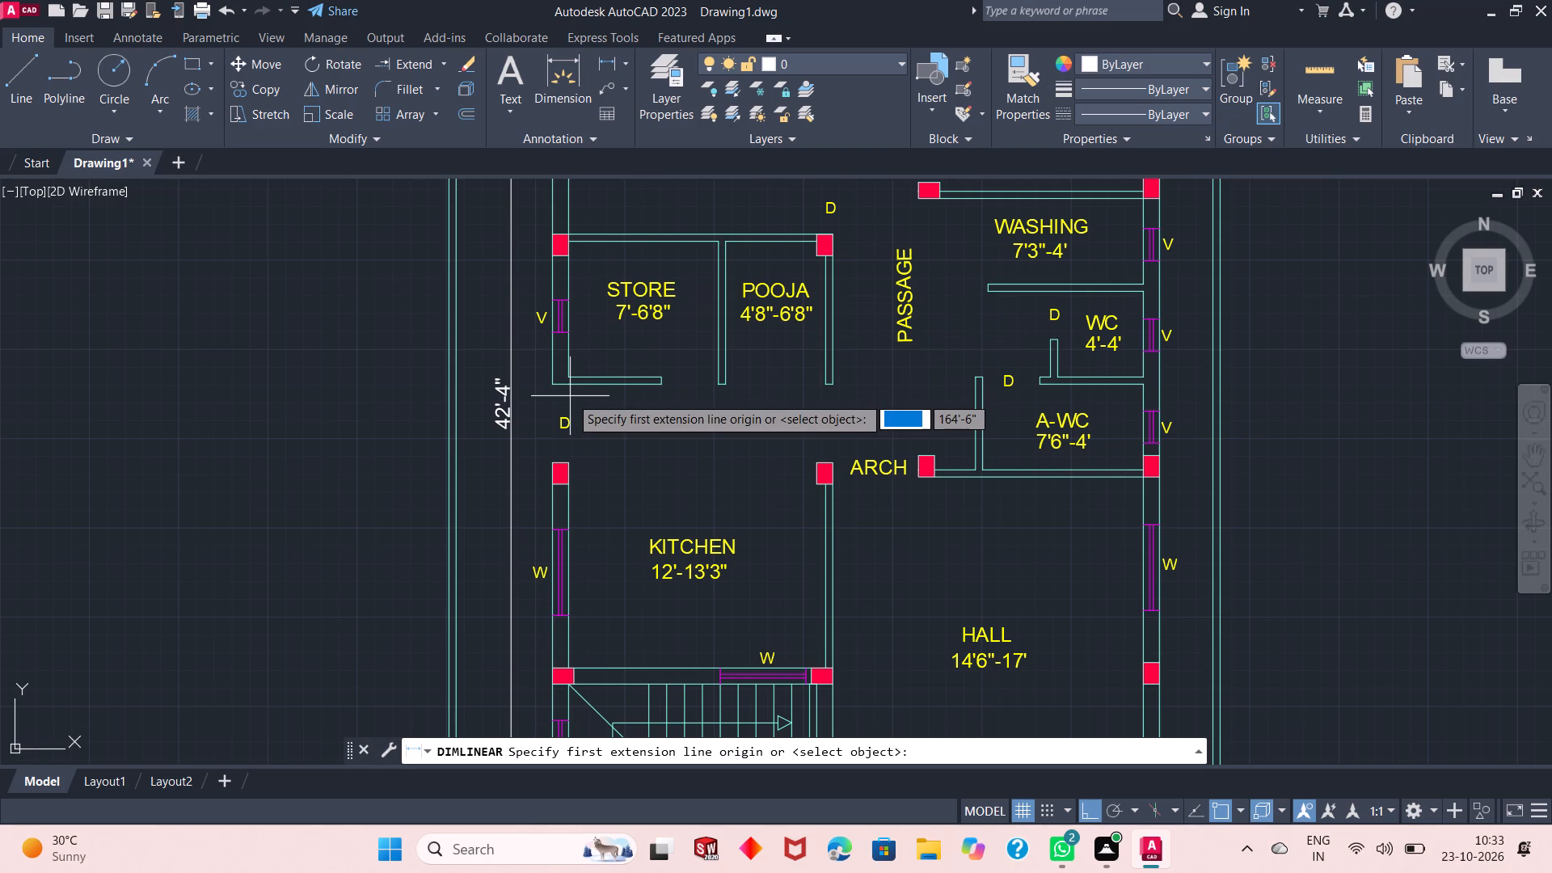
{"action": "left_click", "coordinate": [556, 463]}
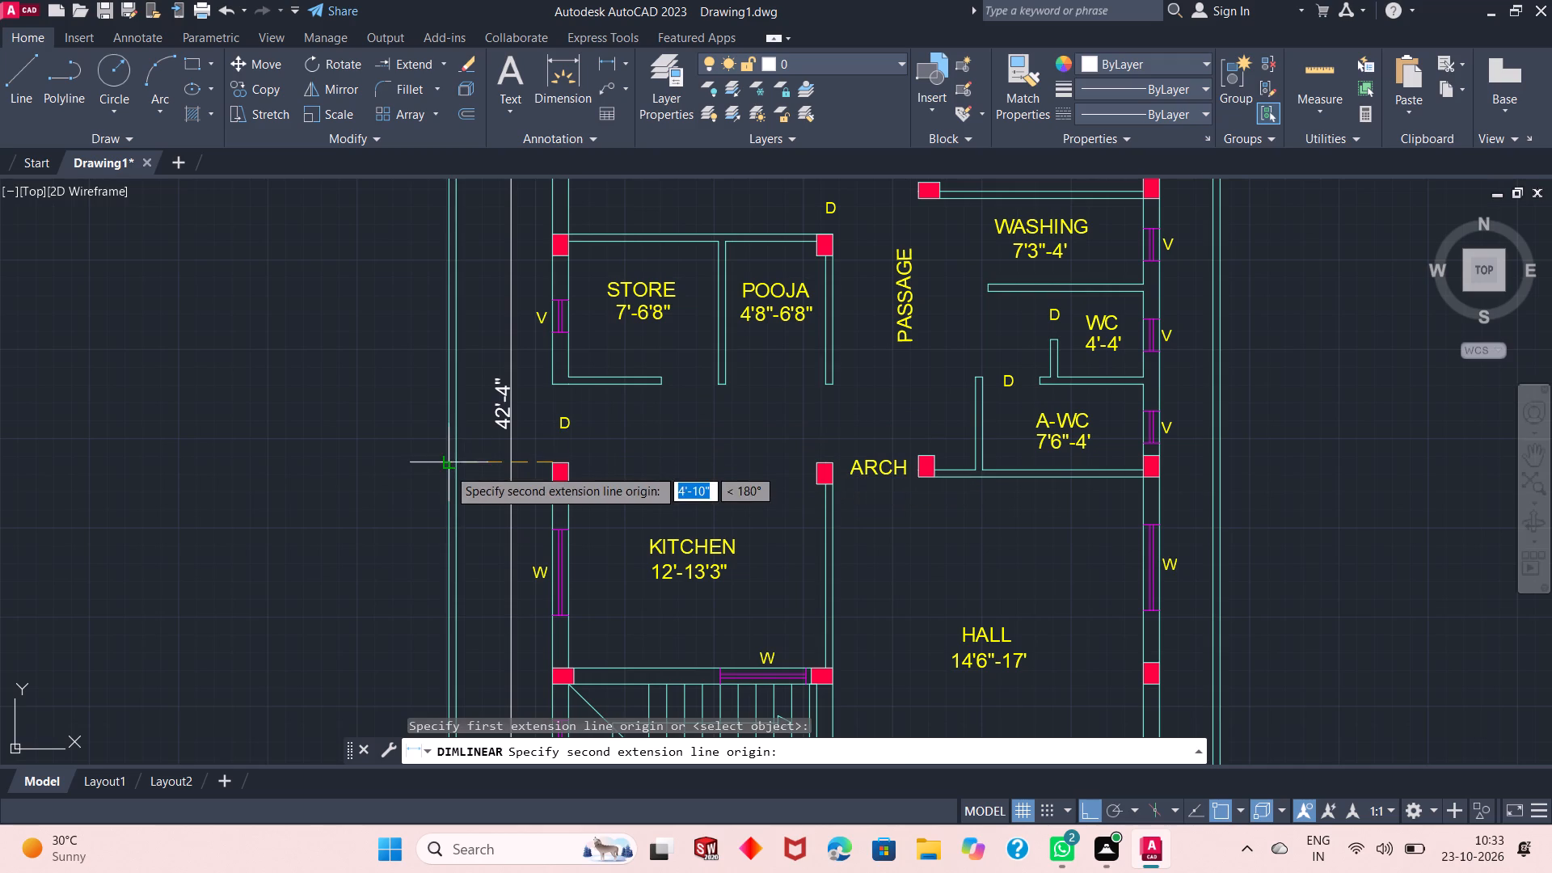
{"action": "left_click", "coordinate": [458, 465]}
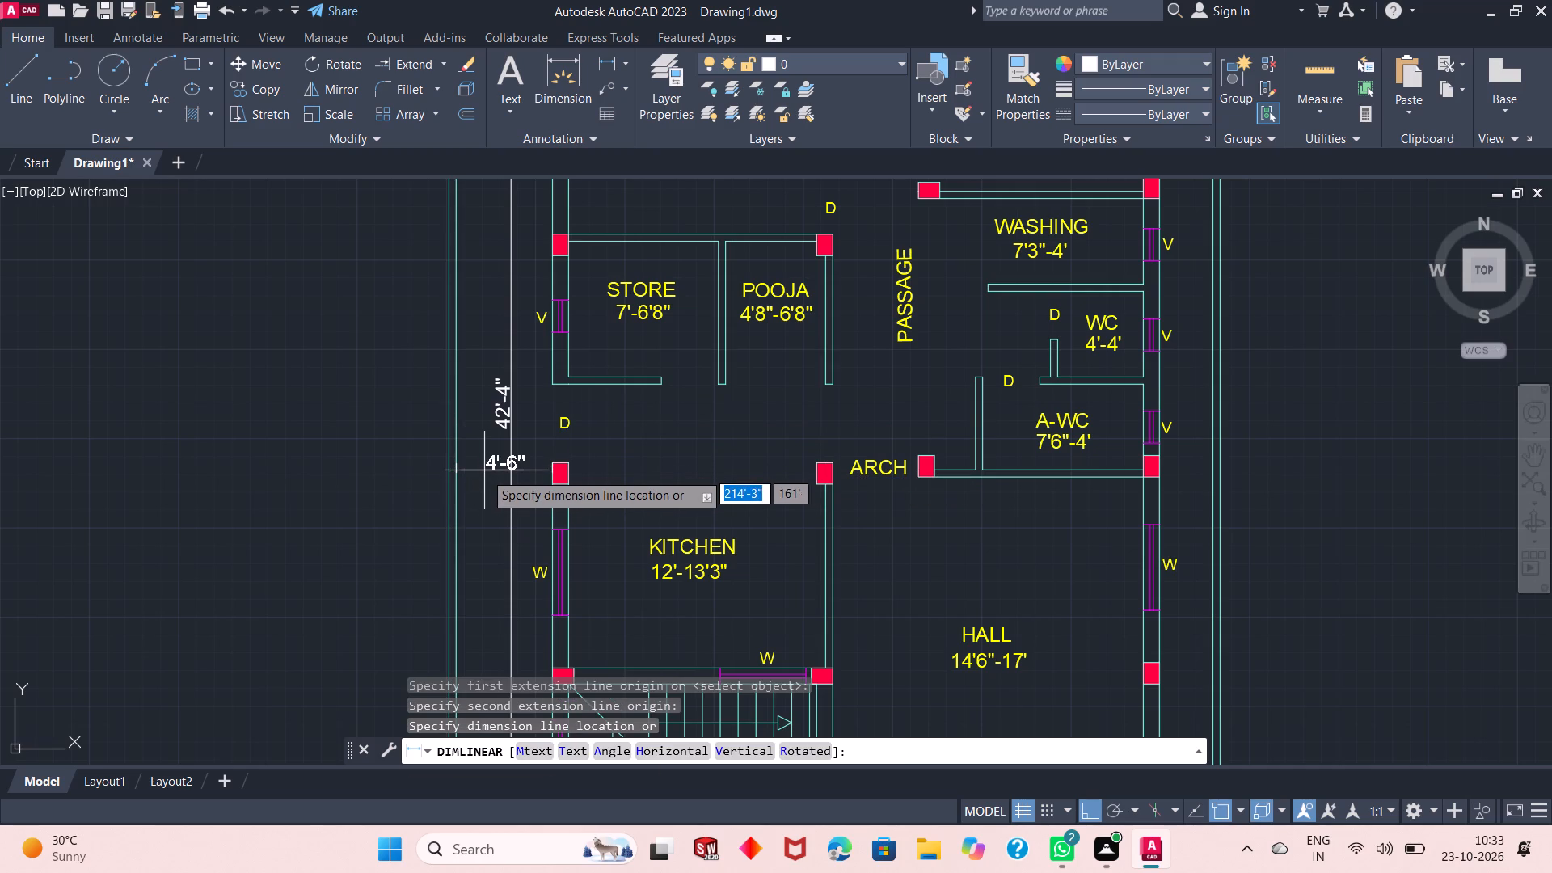
{"action": "left_click", "coordinate": [484, 472]}
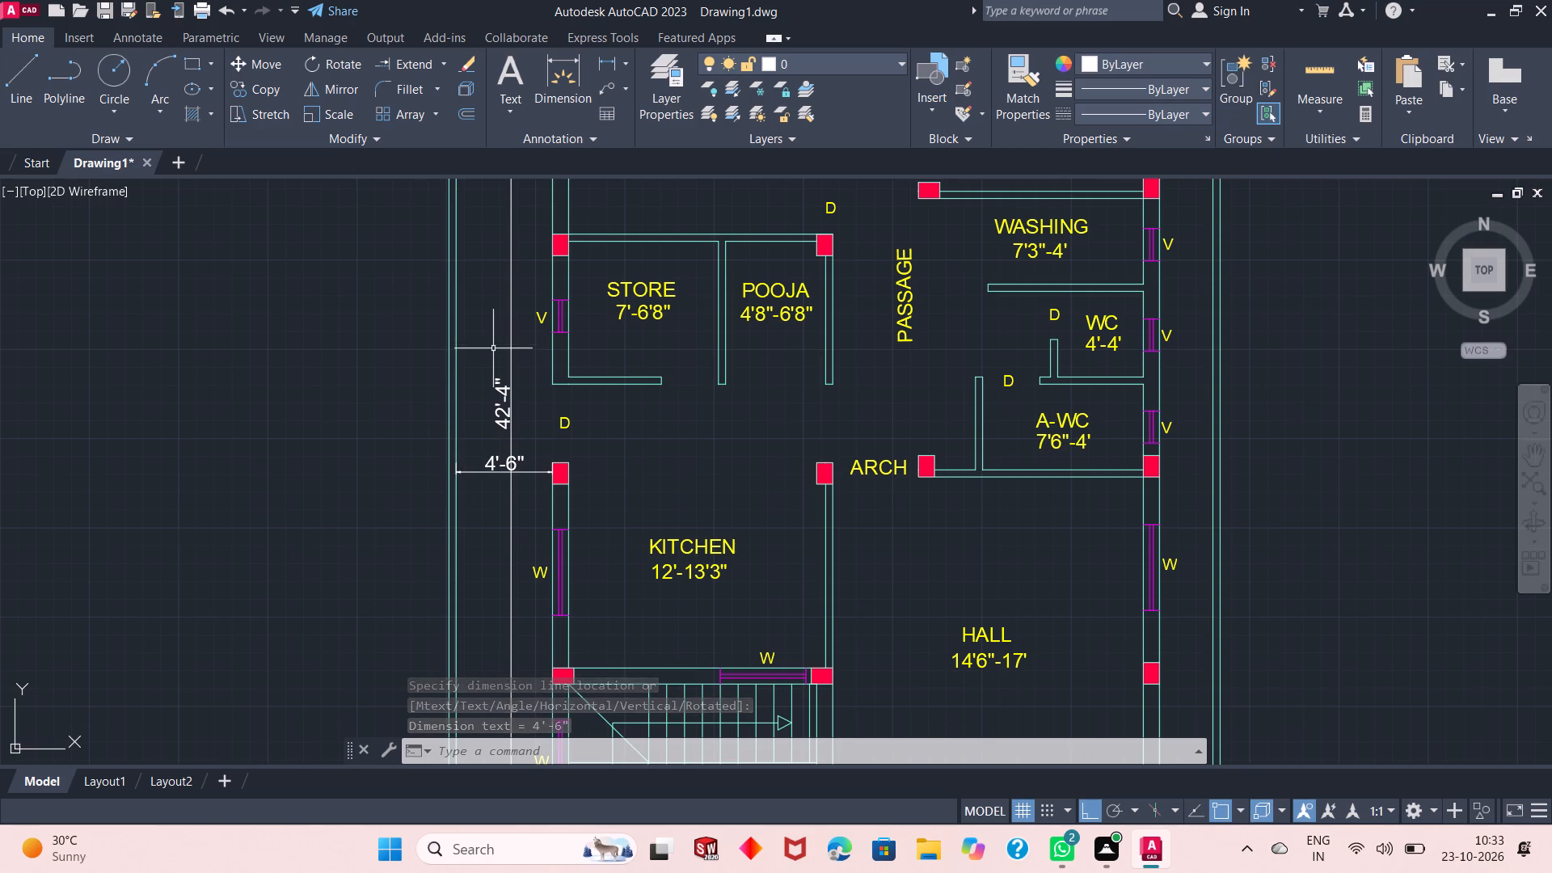
Add a vertical linear dimension in the PARKING area from the staircase's front wall to the front boundary wall's inner line.
{"action": "scroll", "coordinate": [493, 348], "scroll_direction": "down", "scroll_amount": 2}
{"action": "scroll", "coordinate": [567, 632], "scroll_direction": "up", "scroll_amount": 1}
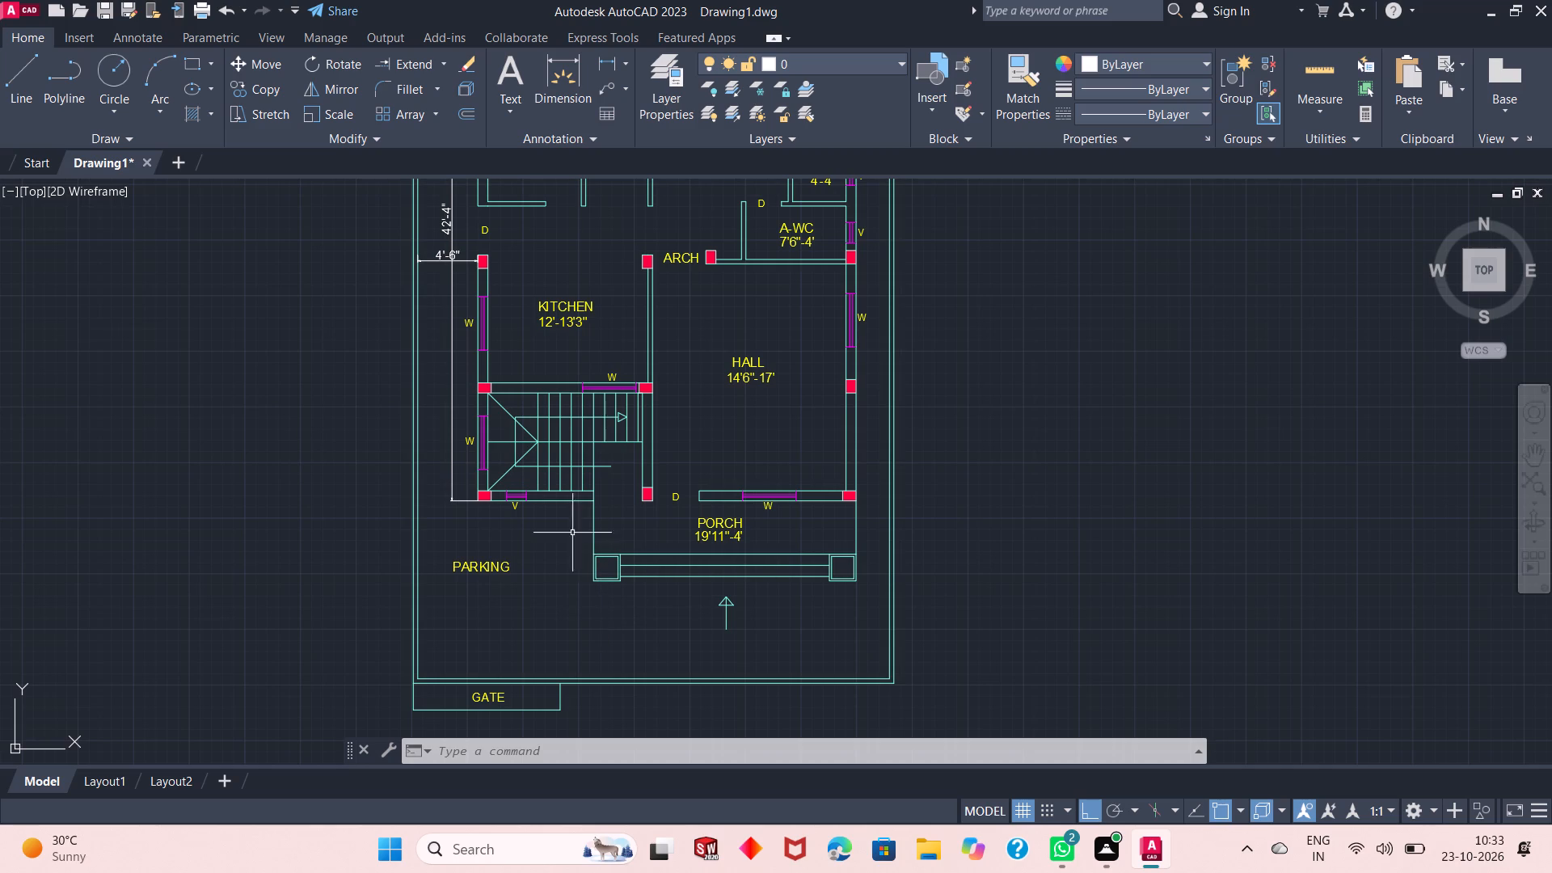
{"action": "left_click", "coordinate": [614, 65]}
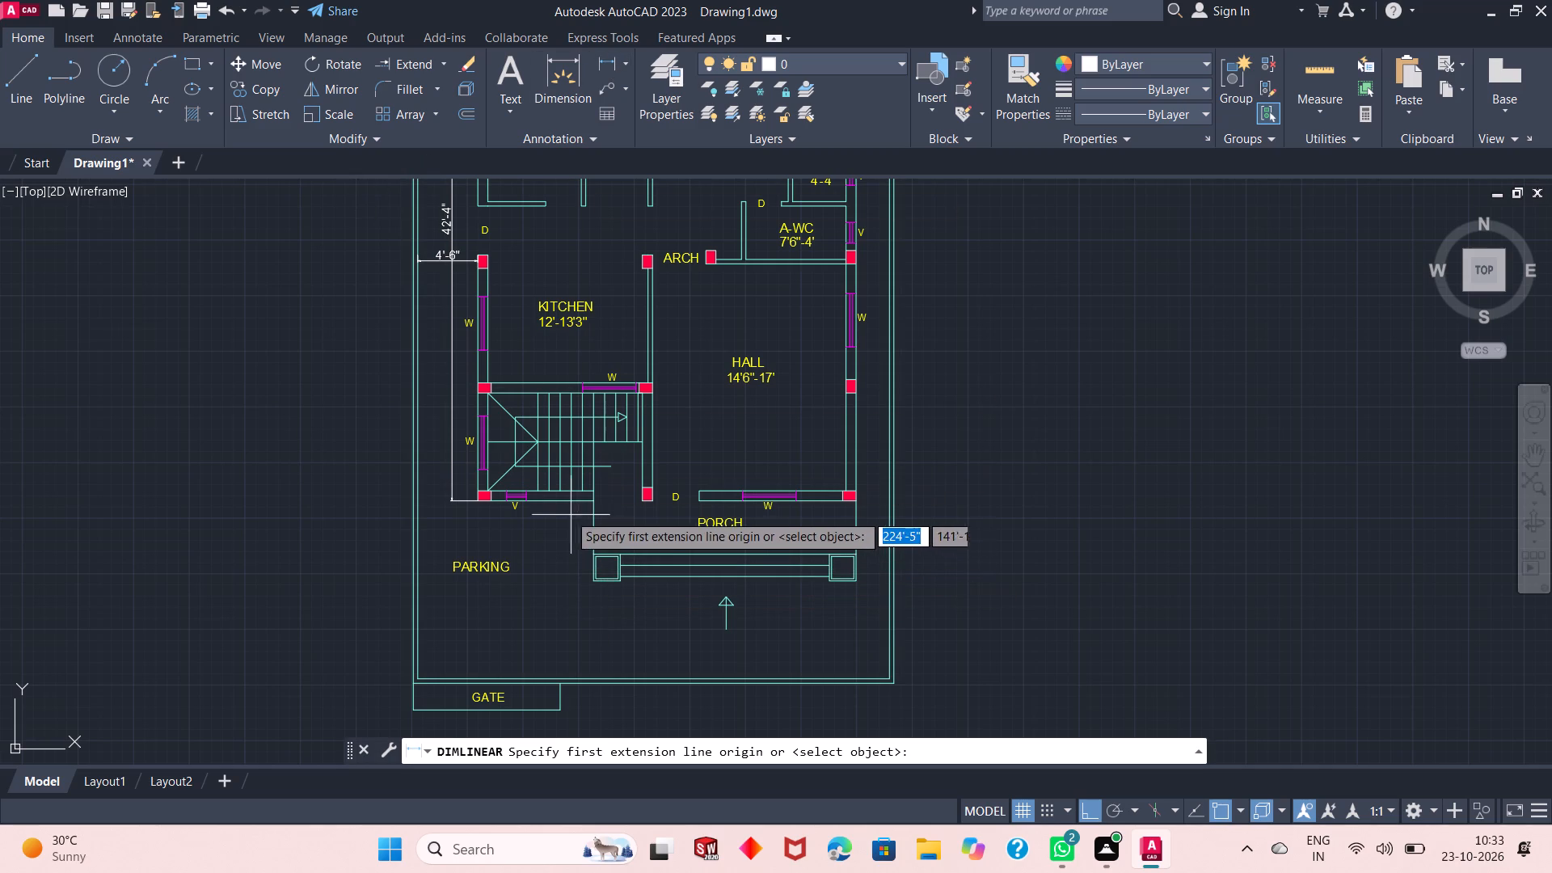
{"action": "left_click", "coordinate": [580, 503]}
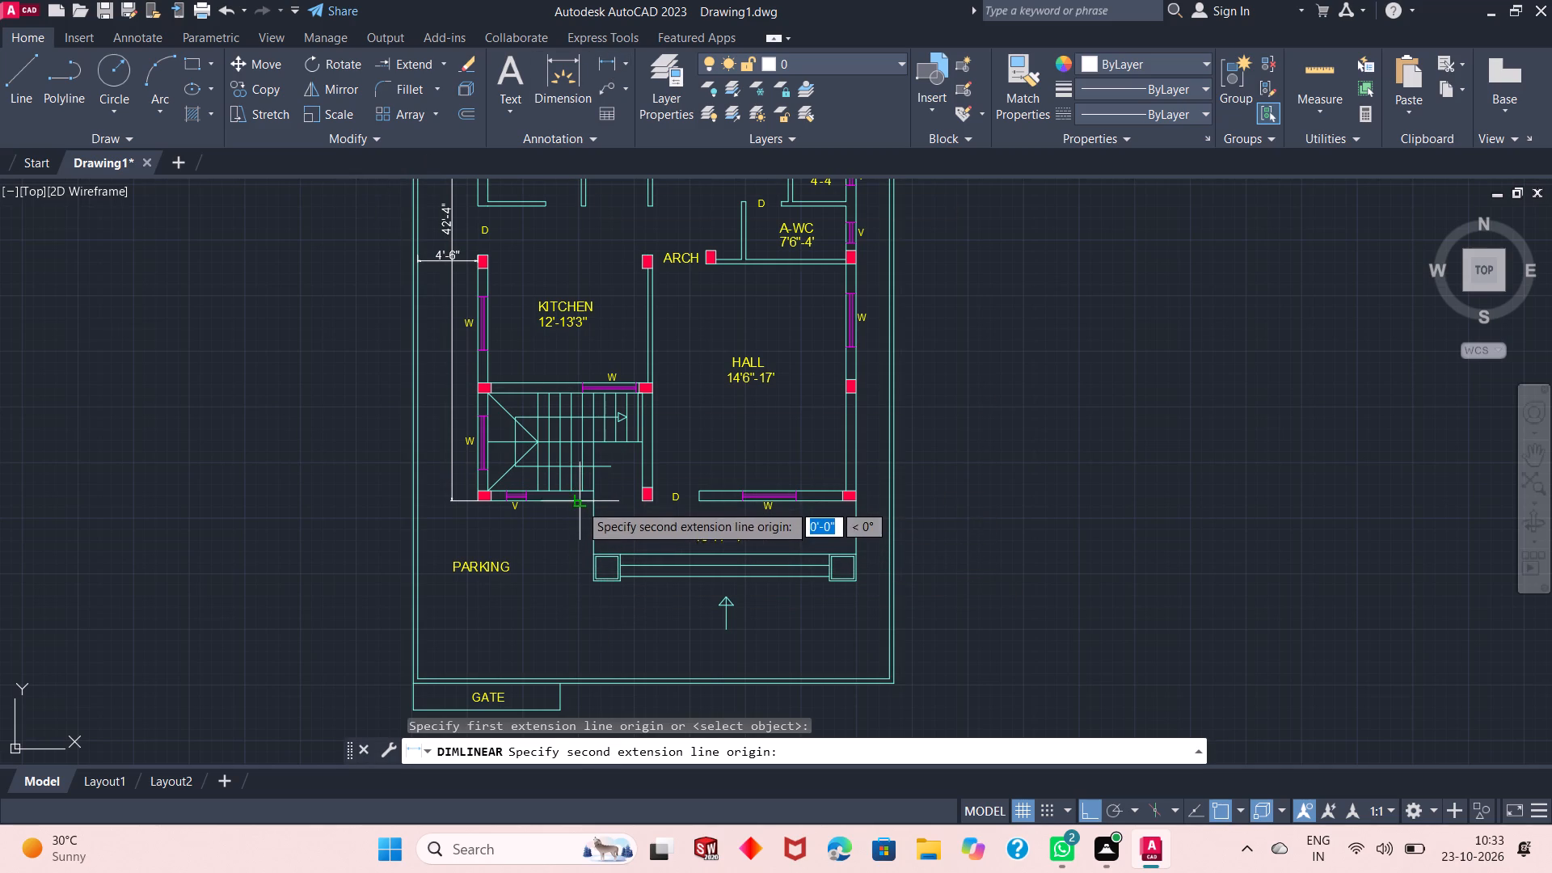
{"action": "left_click", "coordinate": [583, 679]}
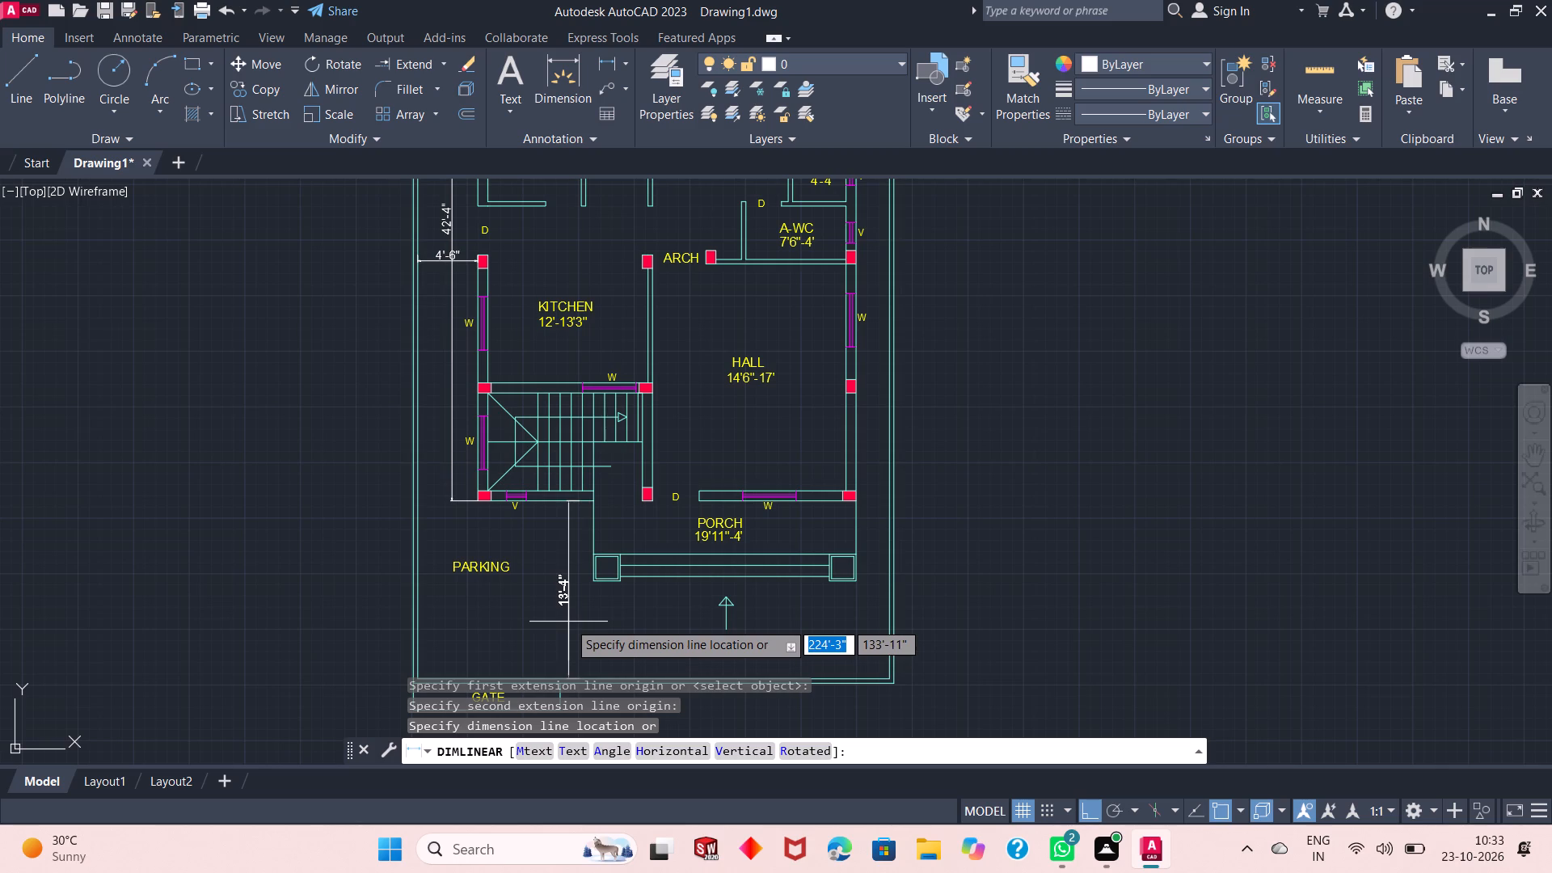
{"action": "left_click", "coordinate": [568, 622]}
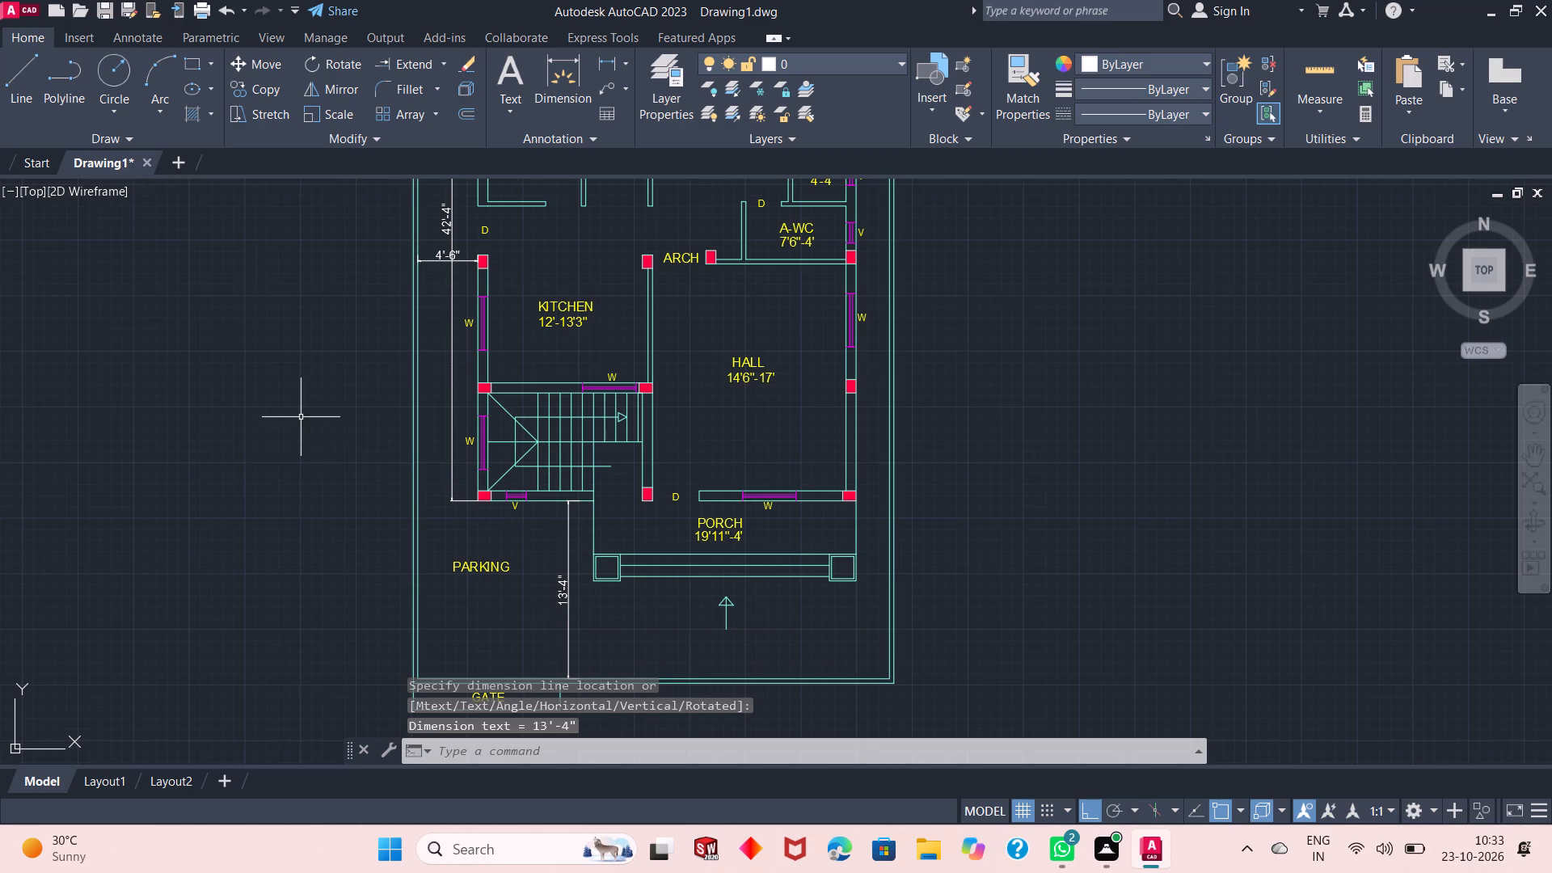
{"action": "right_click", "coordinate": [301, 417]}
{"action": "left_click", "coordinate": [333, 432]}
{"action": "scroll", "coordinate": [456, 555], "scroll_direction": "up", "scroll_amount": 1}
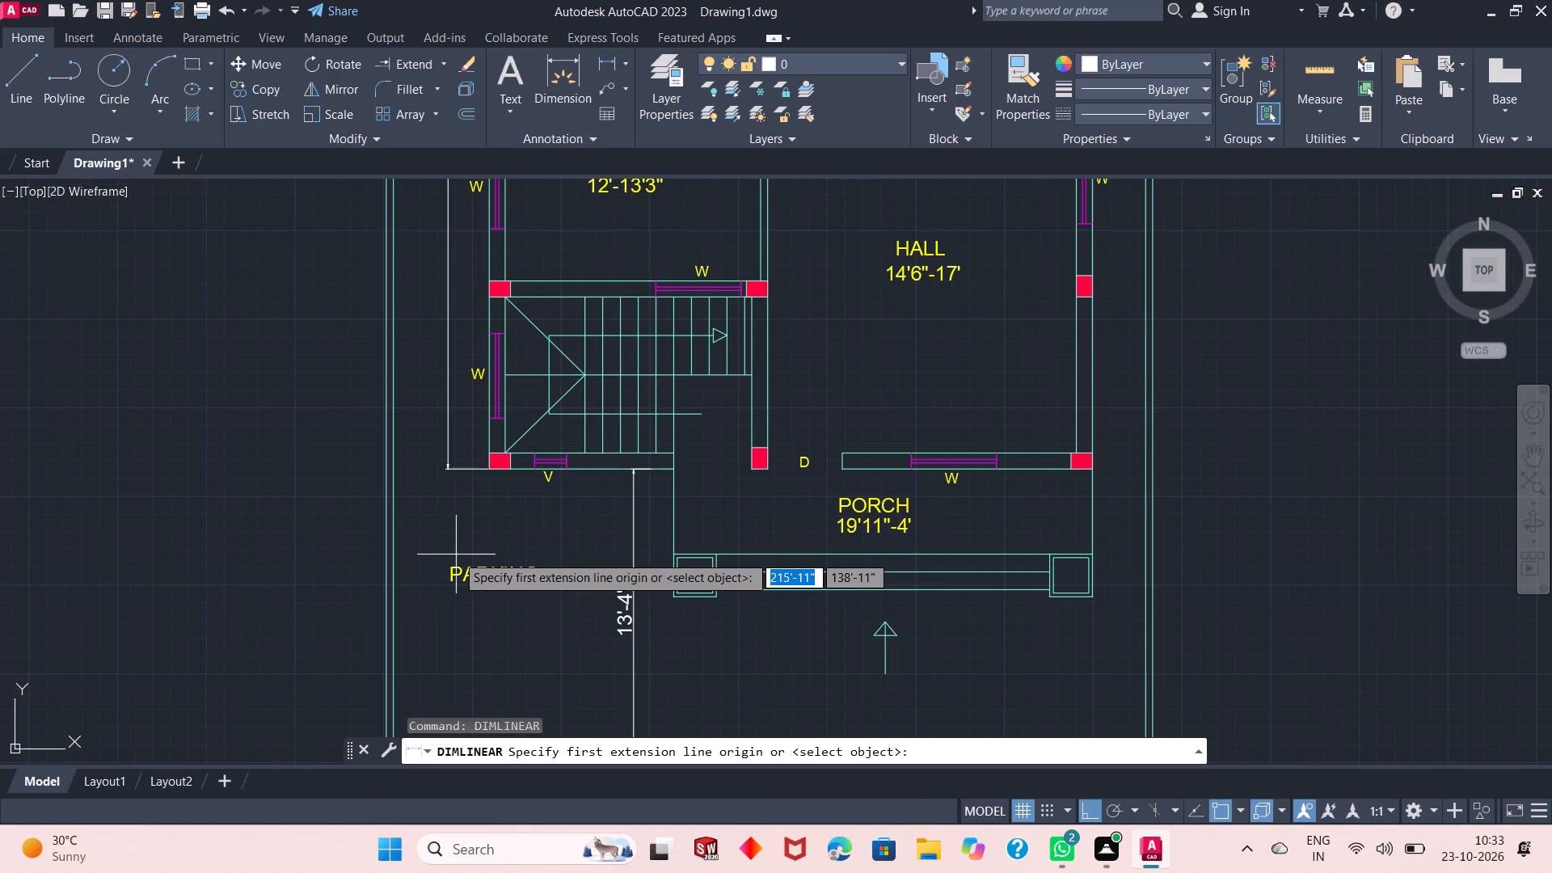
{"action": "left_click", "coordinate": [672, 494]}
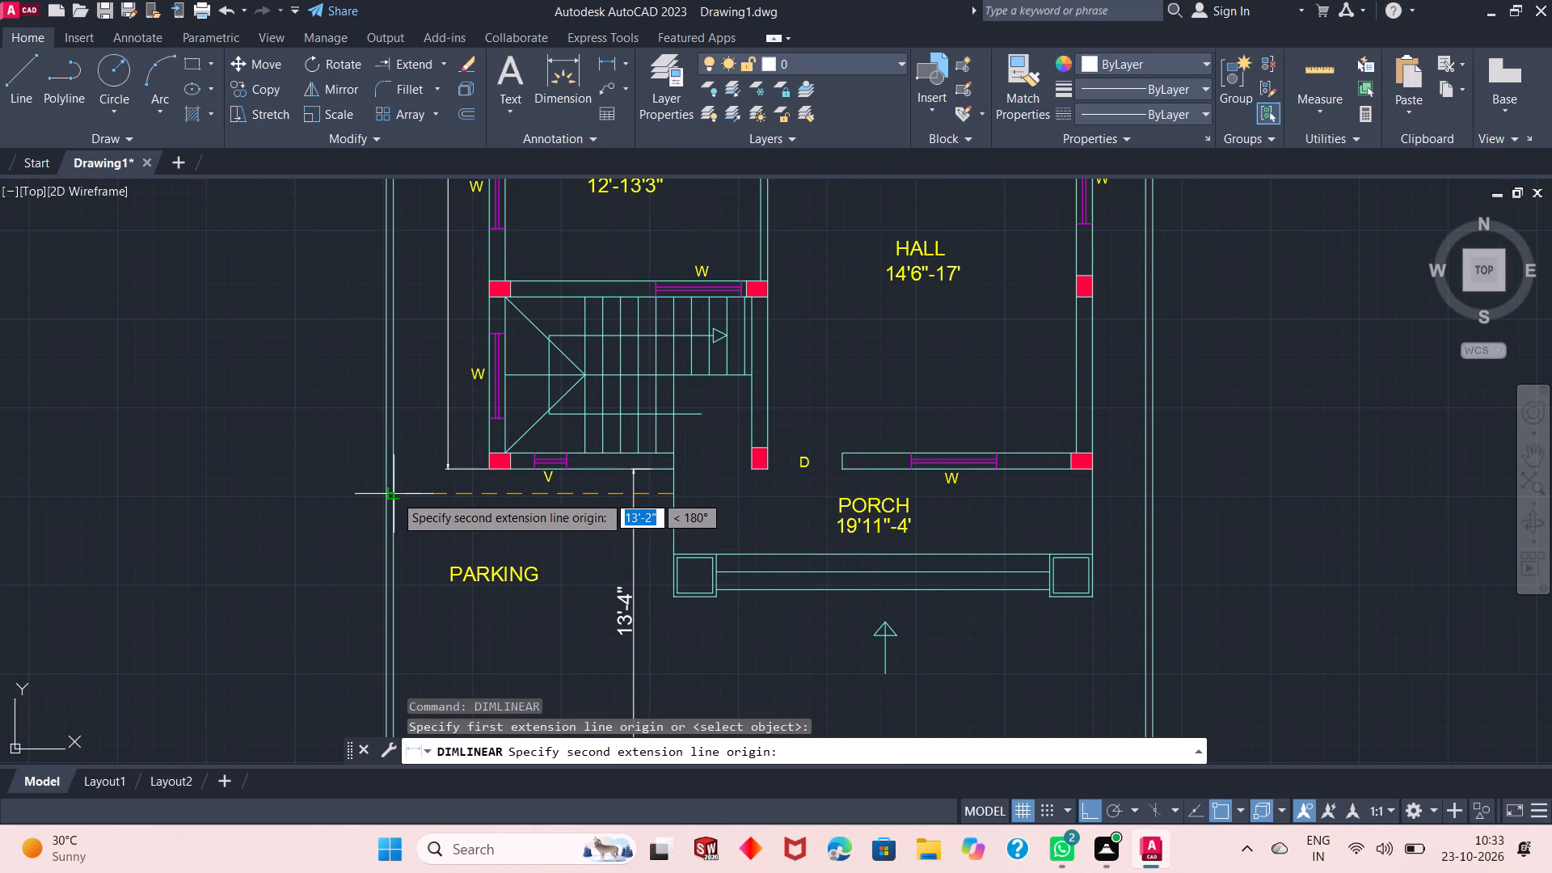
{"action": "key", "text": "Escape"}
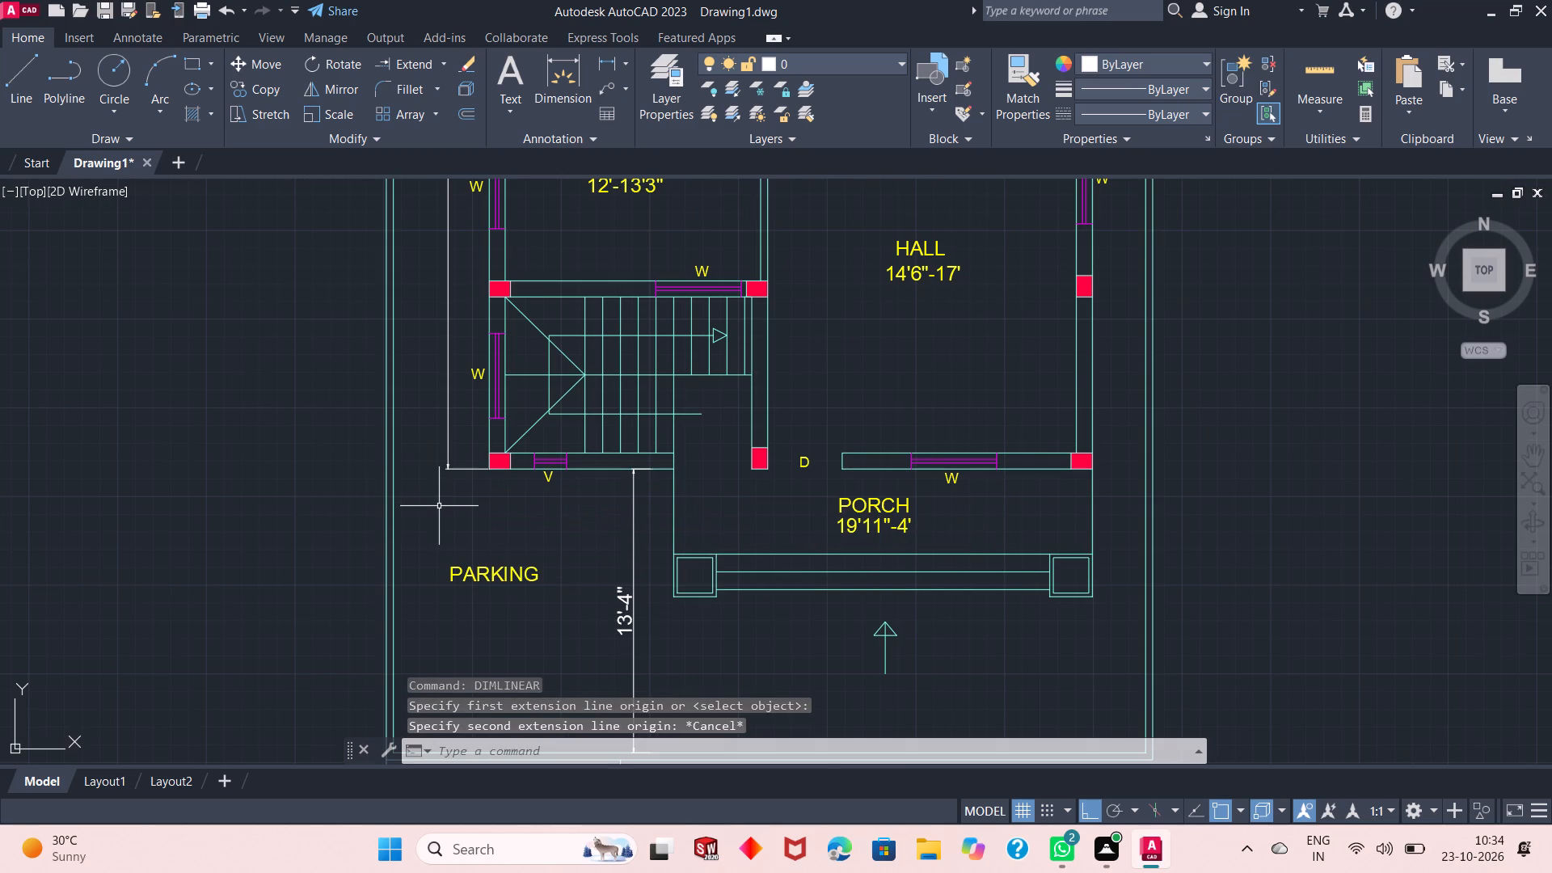
Dimension the width of the GATE rectangle, placing the dimension line just outside its front edge.
{"action": "scroll", "coordinate": [439, 506], "scroll_direction": "down", "scroll_amount": 3}
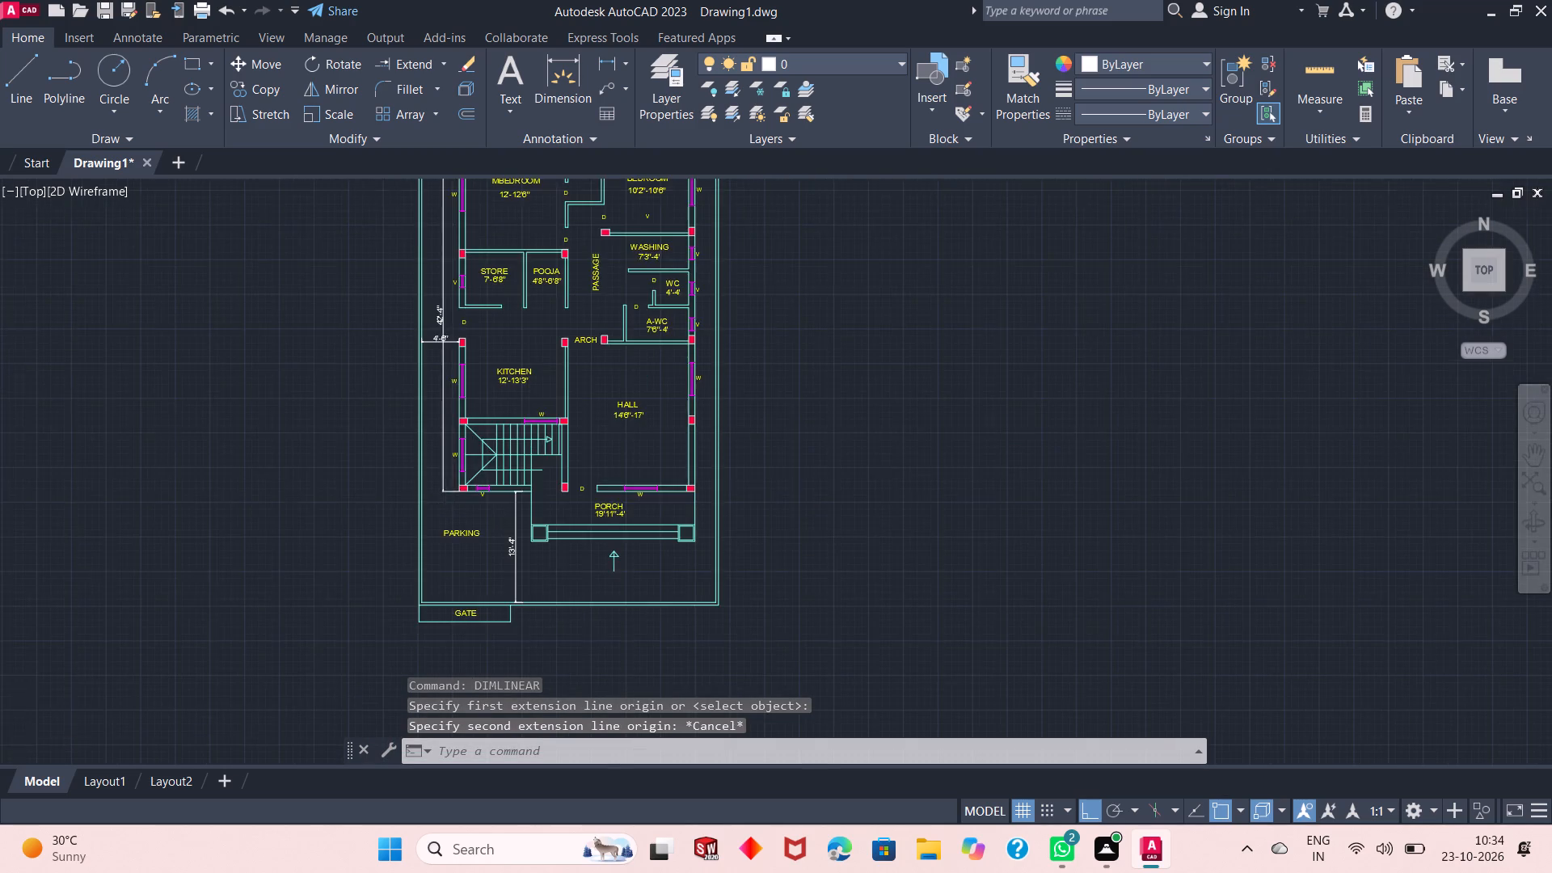
{"action": "scroll", "coordinate": [465, 545], "scroll_direction": "up", "scroll_amount": 4}
{"action": "right_click", "coordinate": [729, 418]}
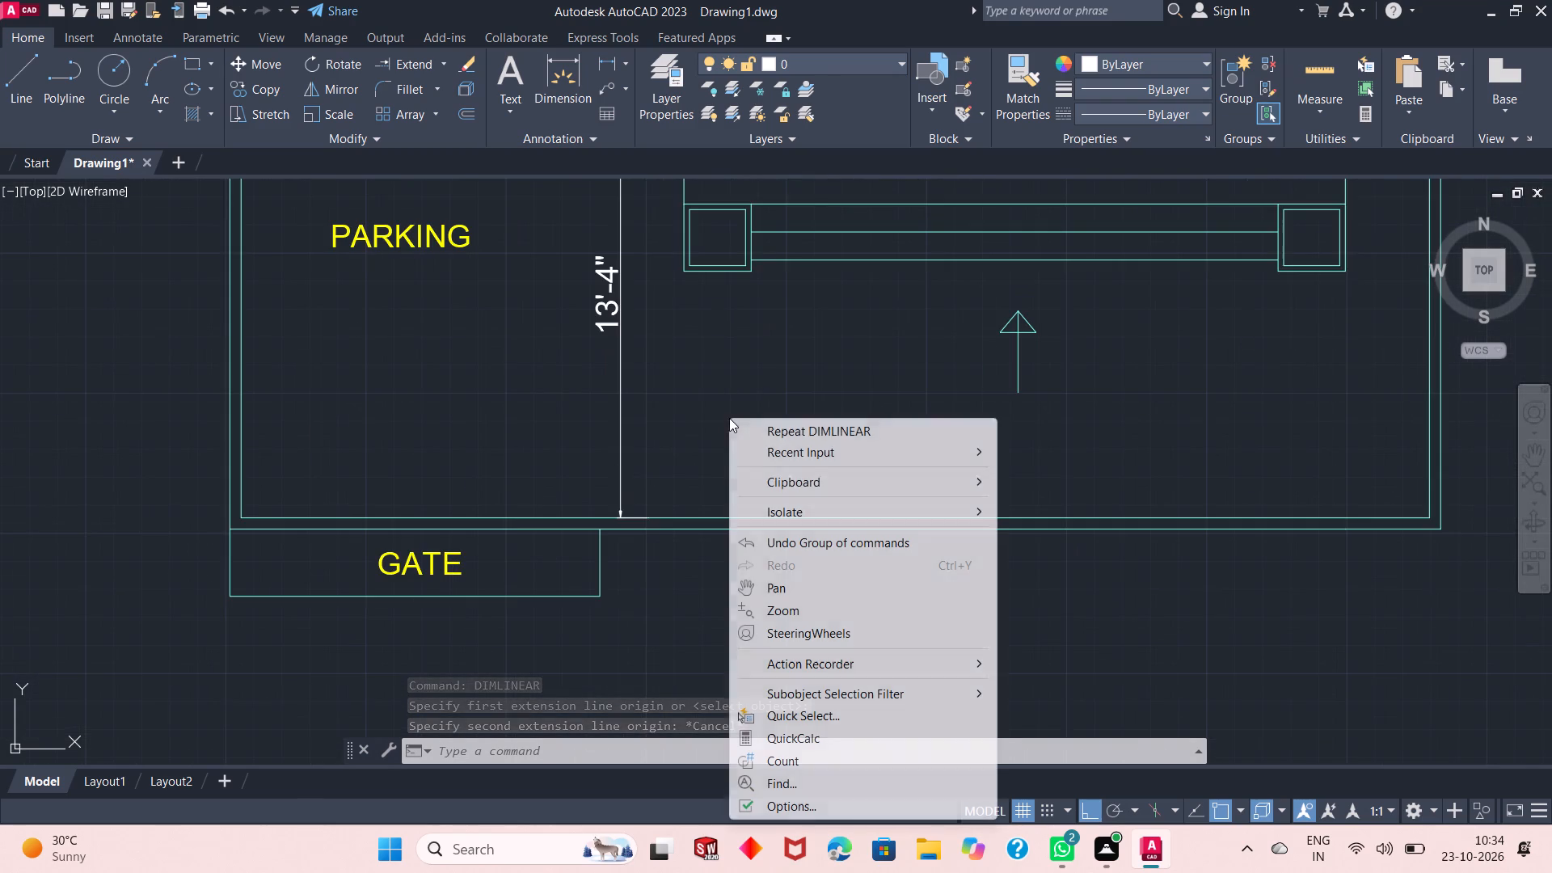
{"action": "left_click", "coordinate": [765, 429]}
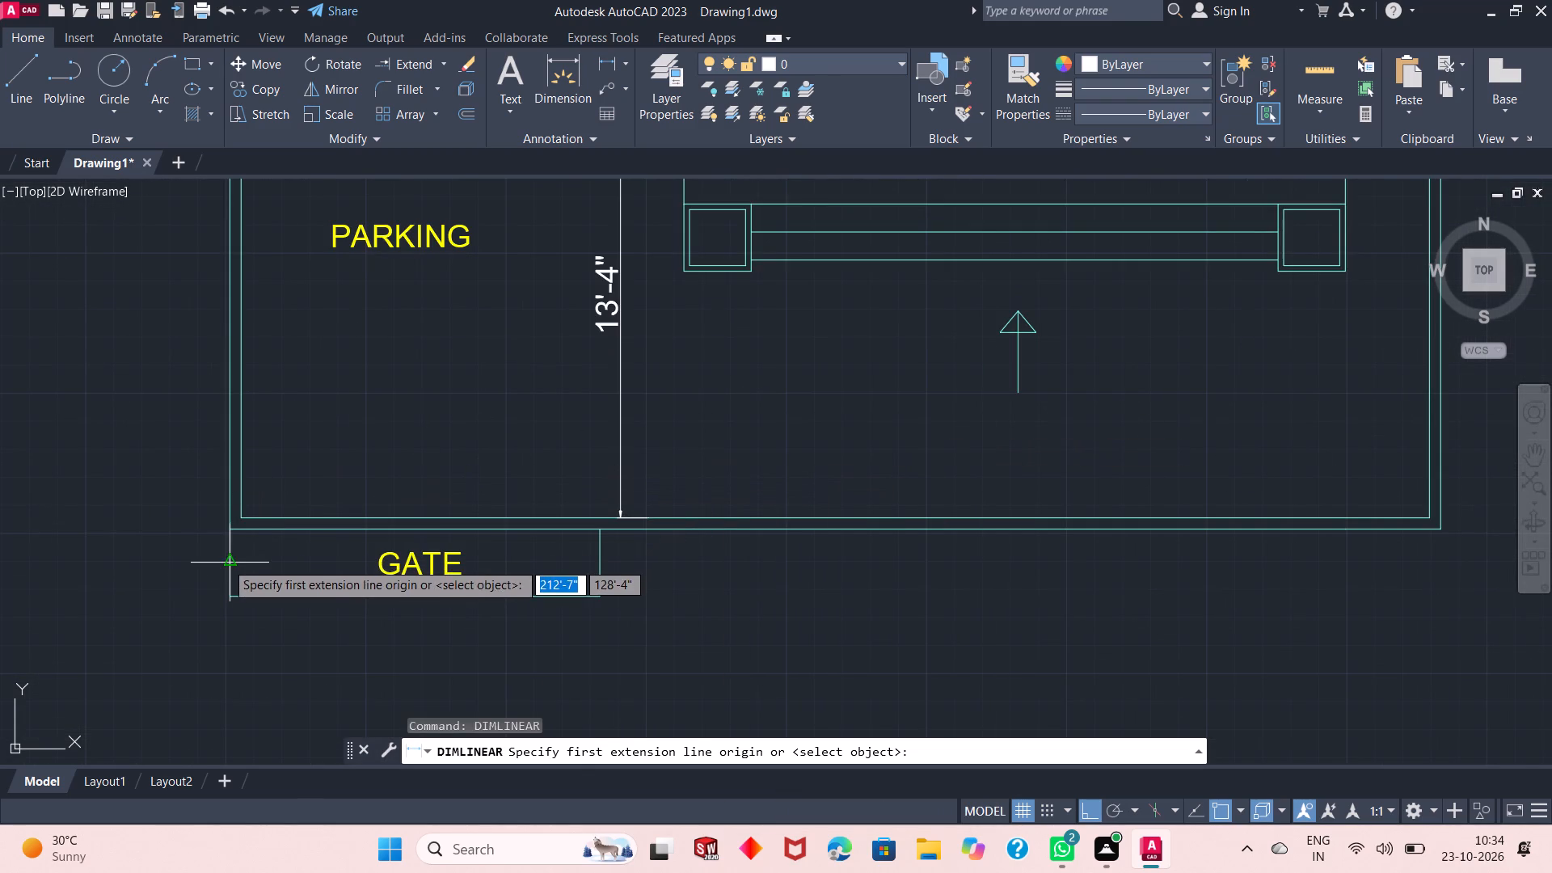
{"action": "left_click", "coordinate": [226, 562]}
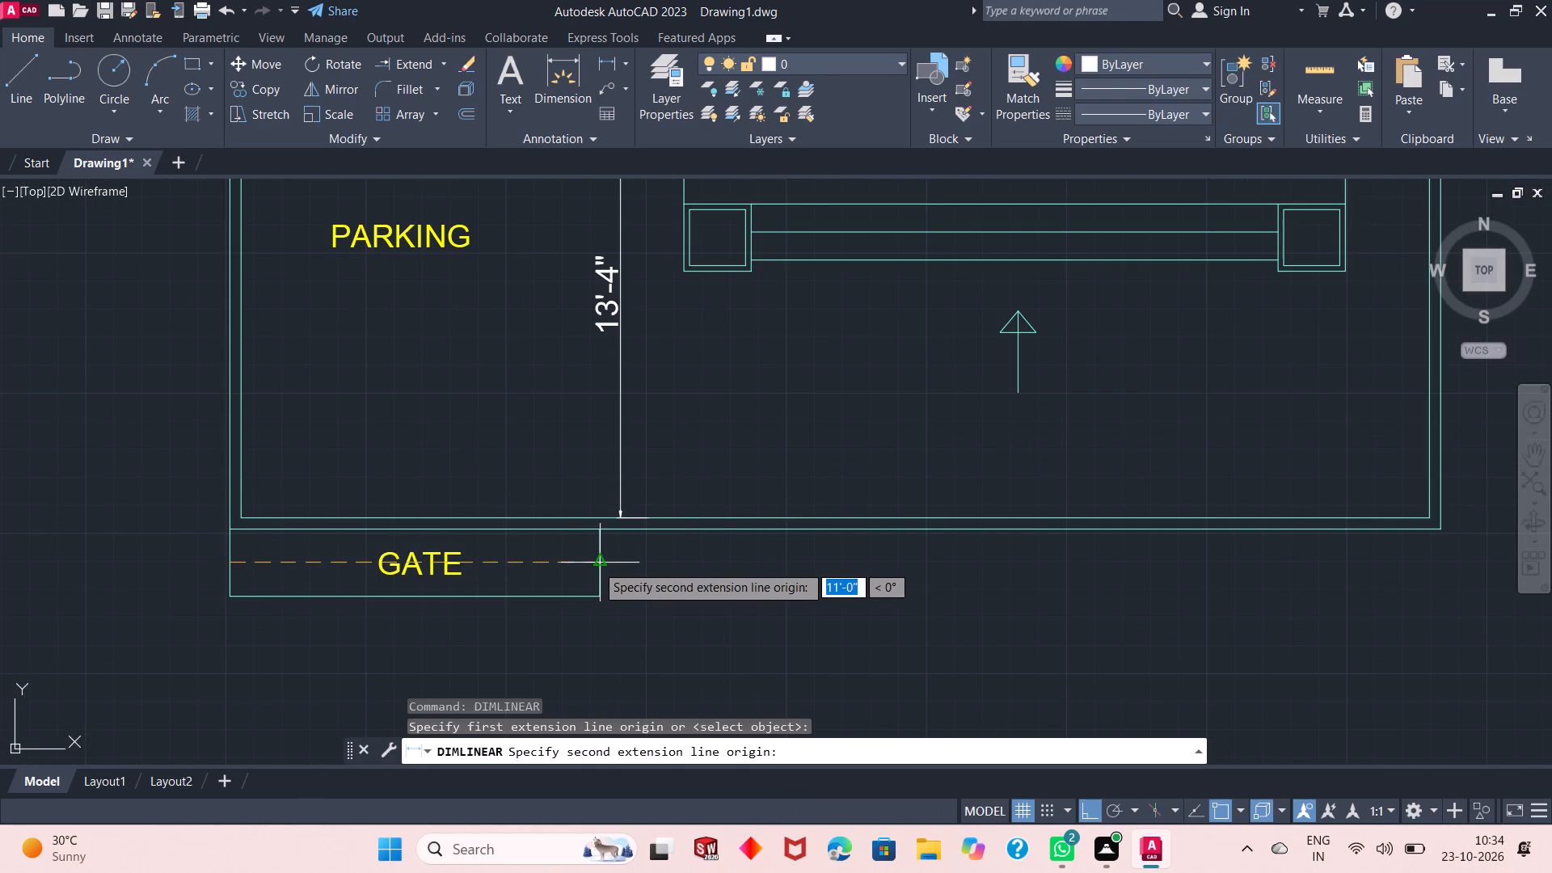
{"action": "left_click", "coordinate": [596, 564]}
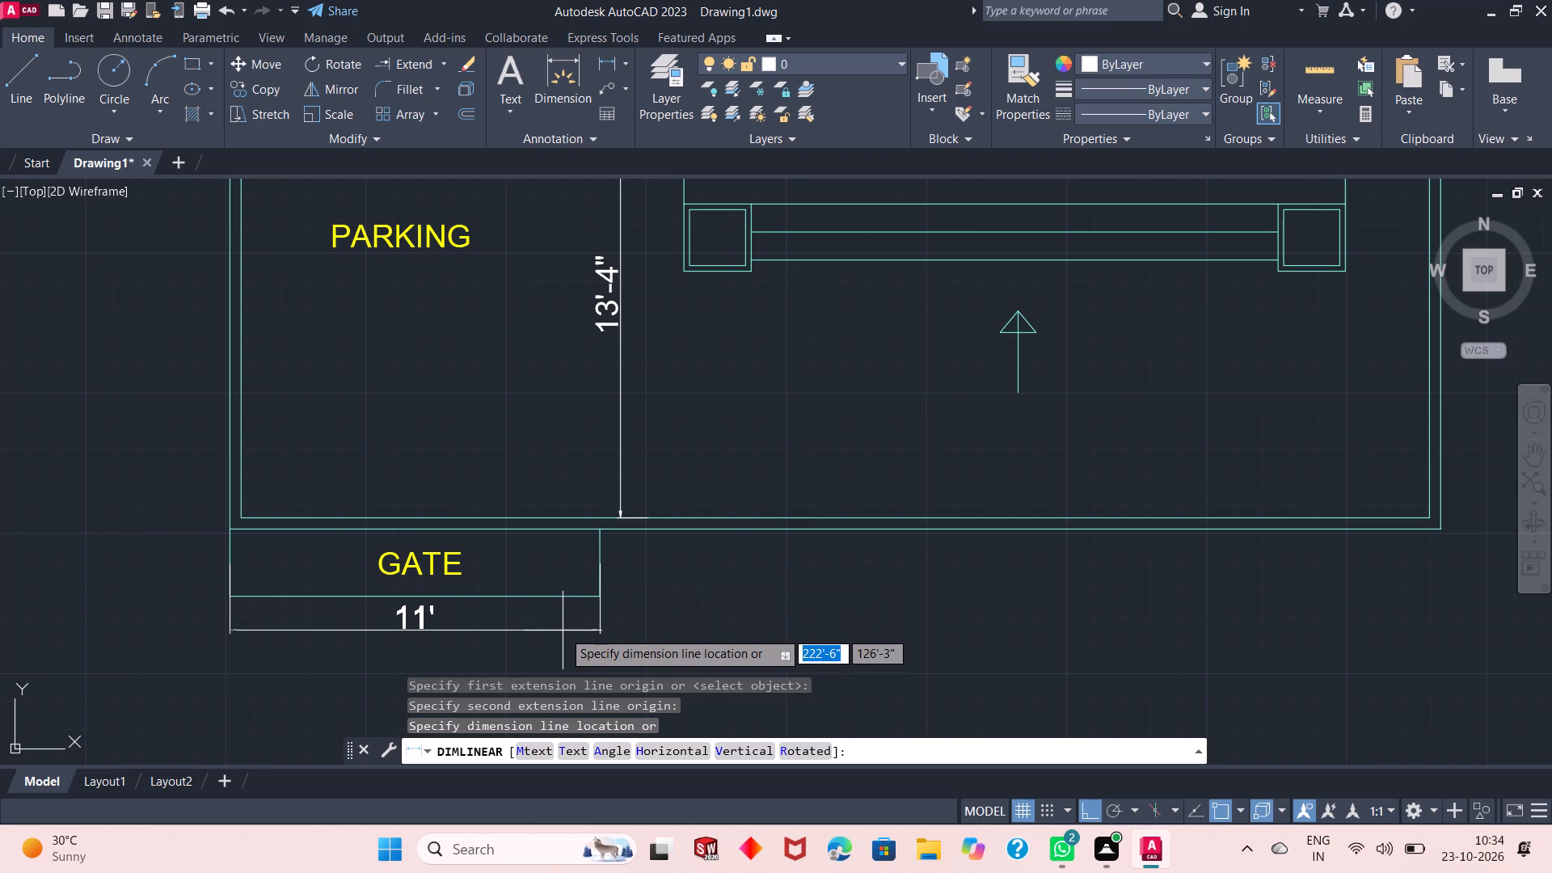
{"action": "left_click", "coordinate": [563, 630]}
Add a vertical linear dimension from the front corner of the PORCH column farthest from PARKING to the front boundary wall's inner line.
{"action": "scroll", "coordinate": [435, 582], "scroll_direction": "down", "scroll_amount": 1}
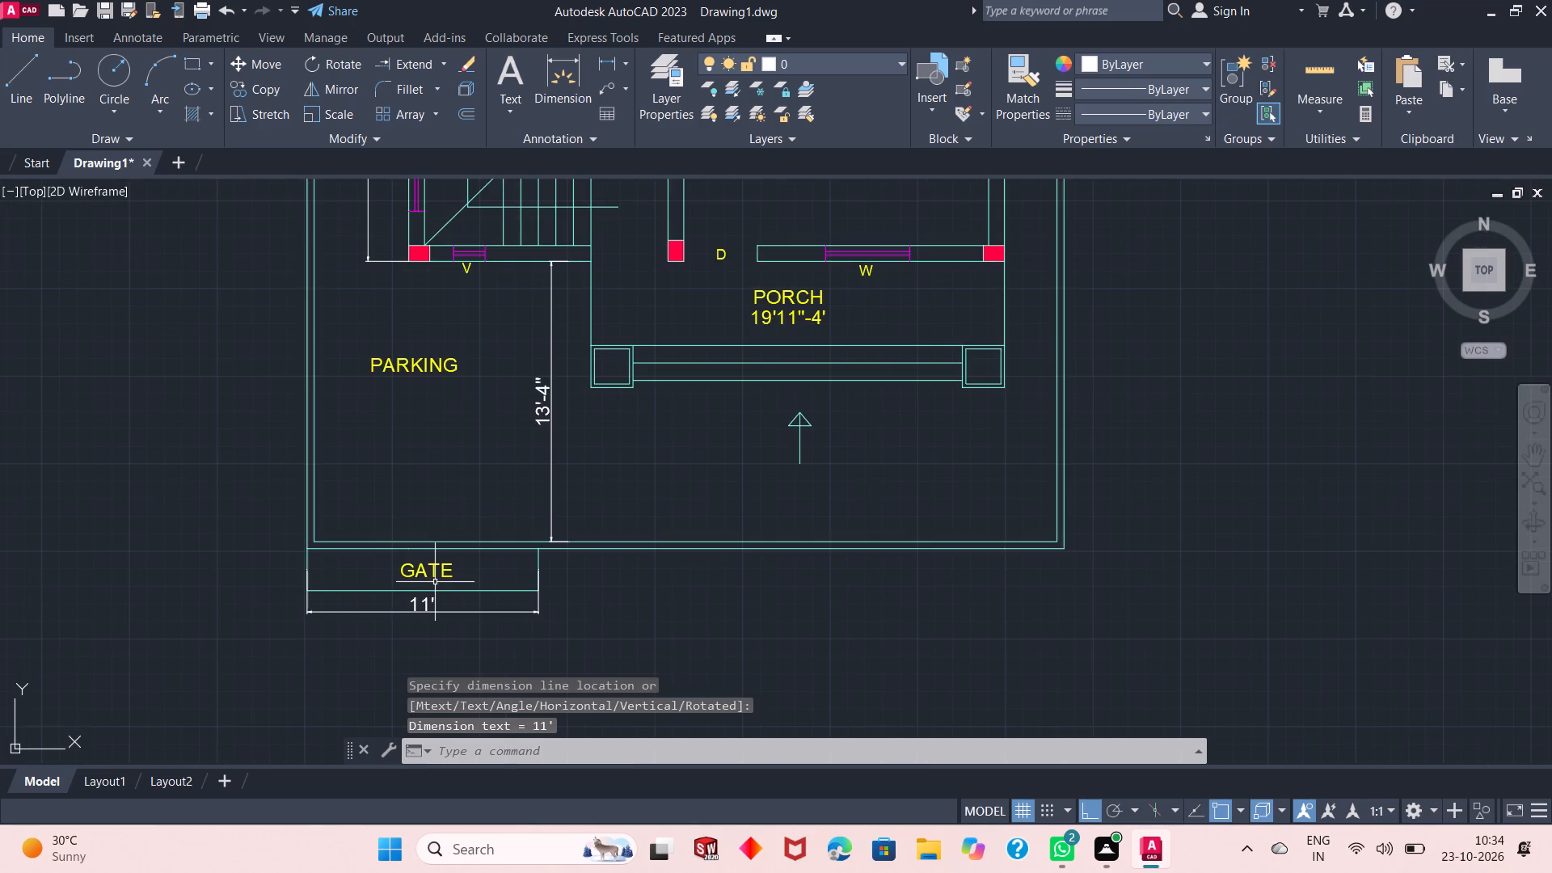
{"action": "scroll", "coordinate": [435, 582], "scroll_direction": "down", "scroll_amount": 1}
{"action": "right_click", "coordinate": [622, 476]}
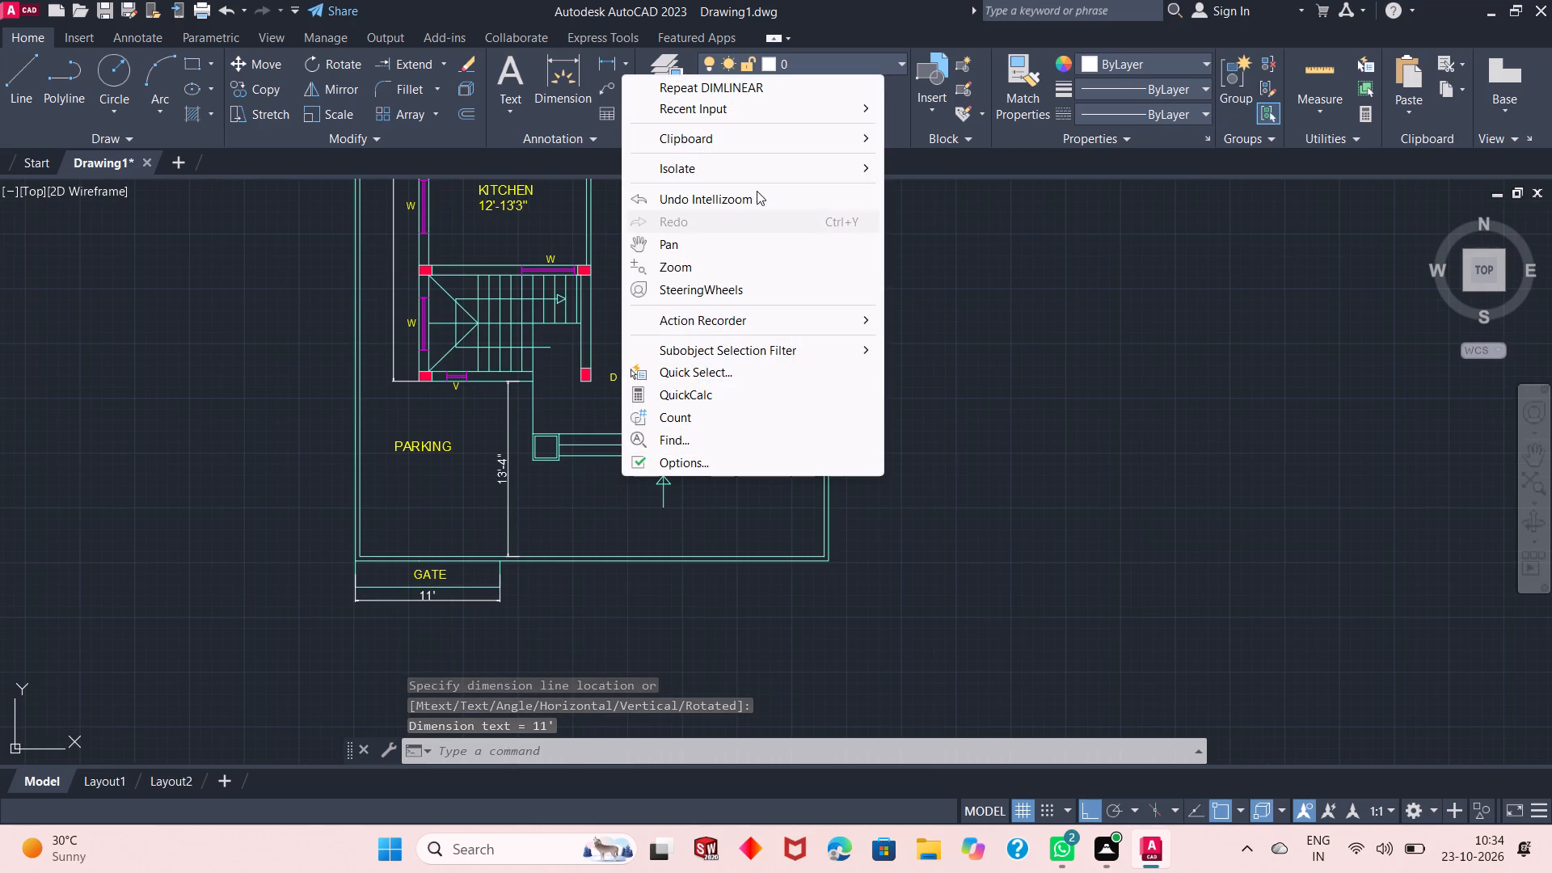
{"action": "left_click", "coordinate": [784, 82]}
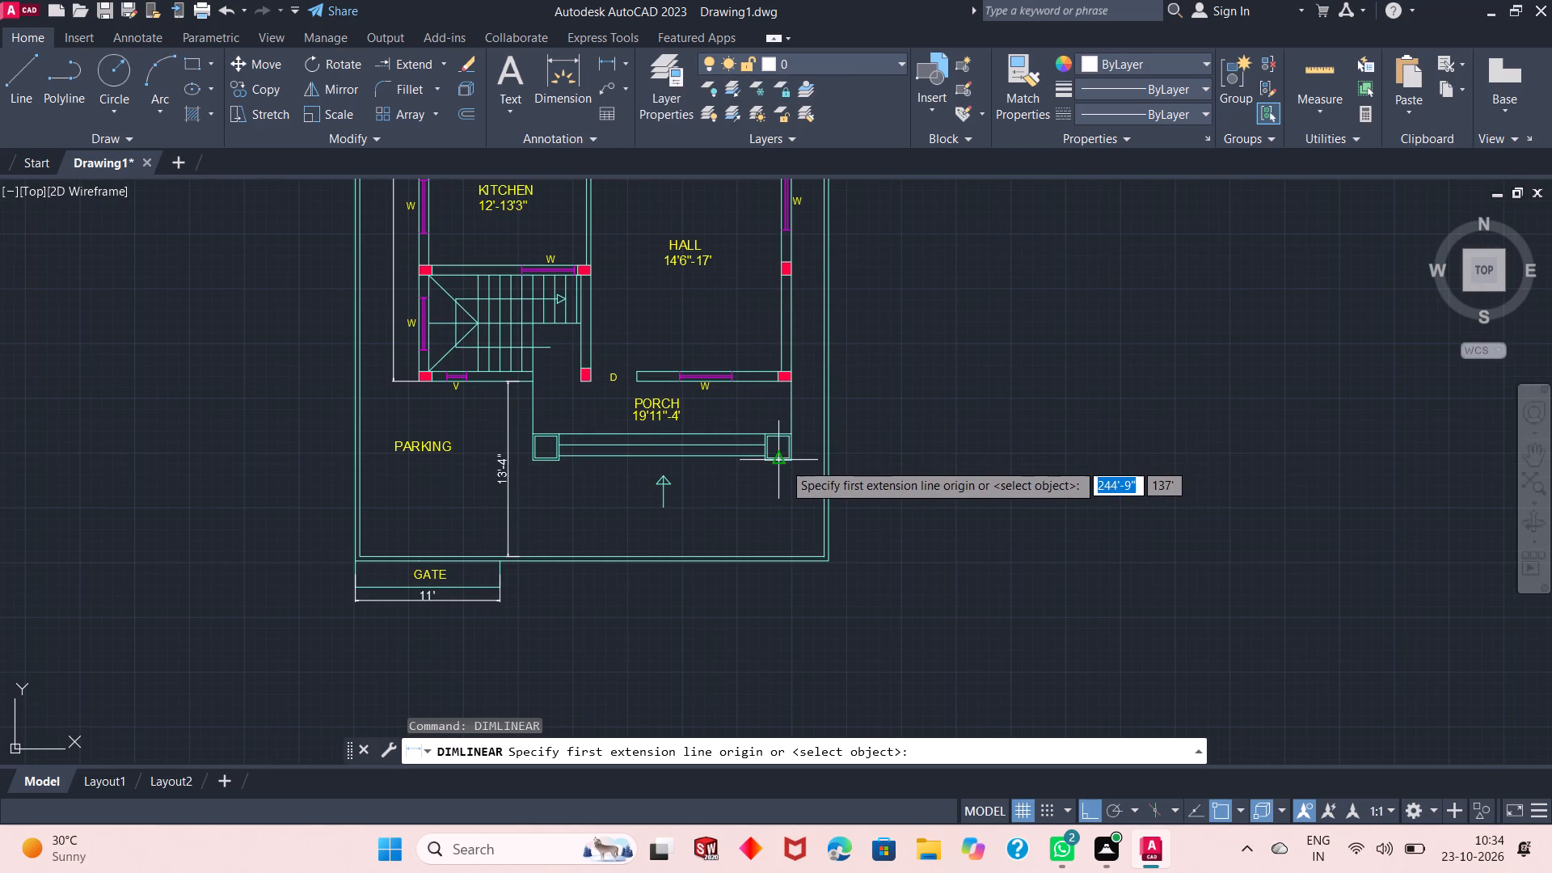
{"action": "left_click", "coordinate": [790, 465]}
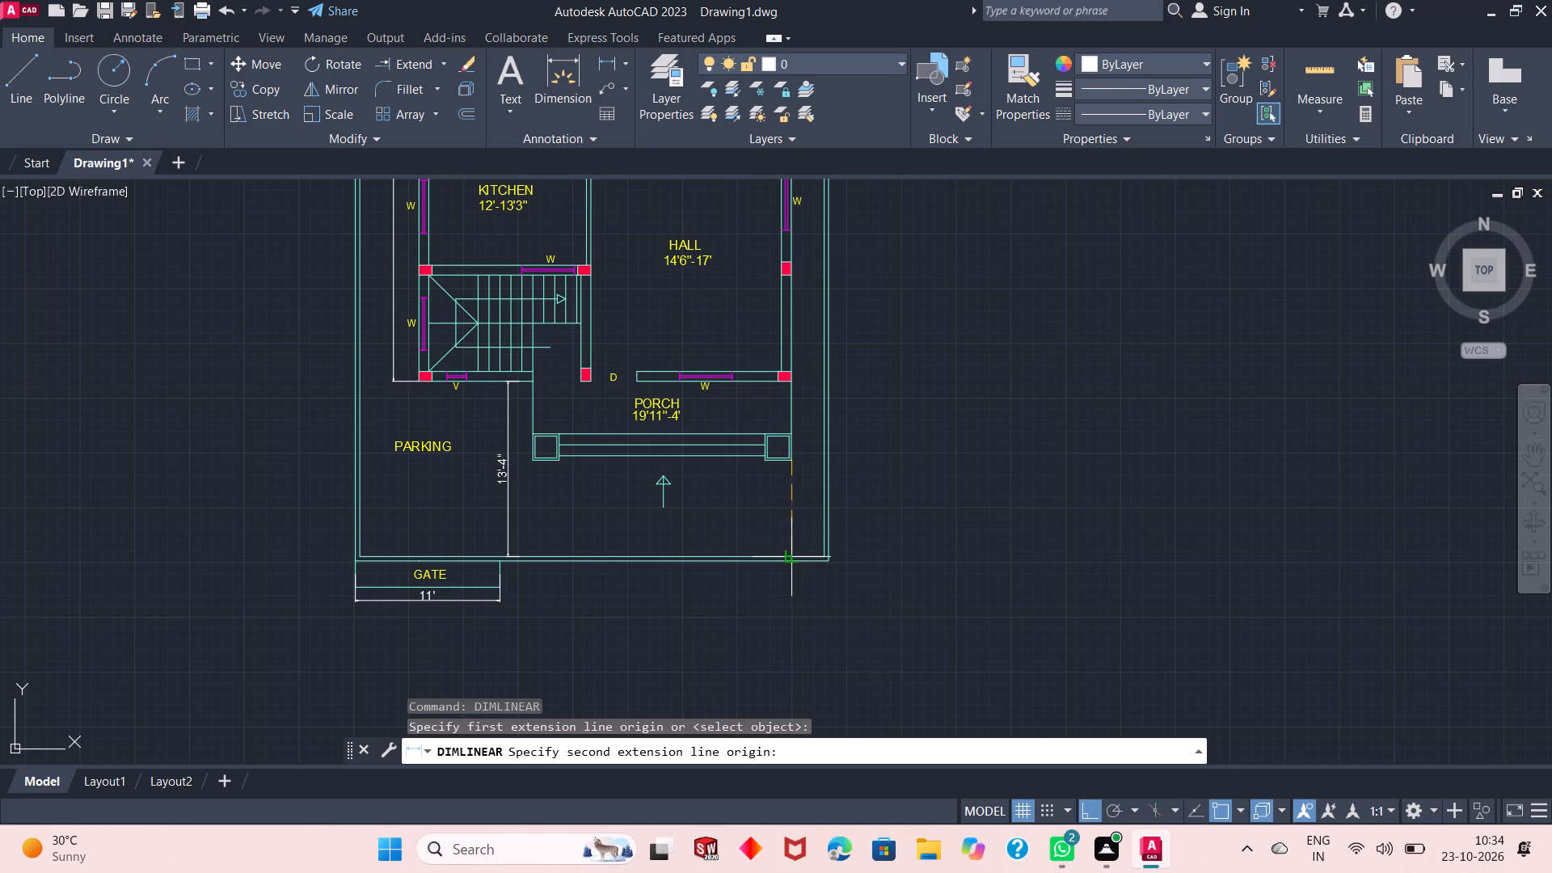
{"action": "left_click", "coordinate": [796, 556]}
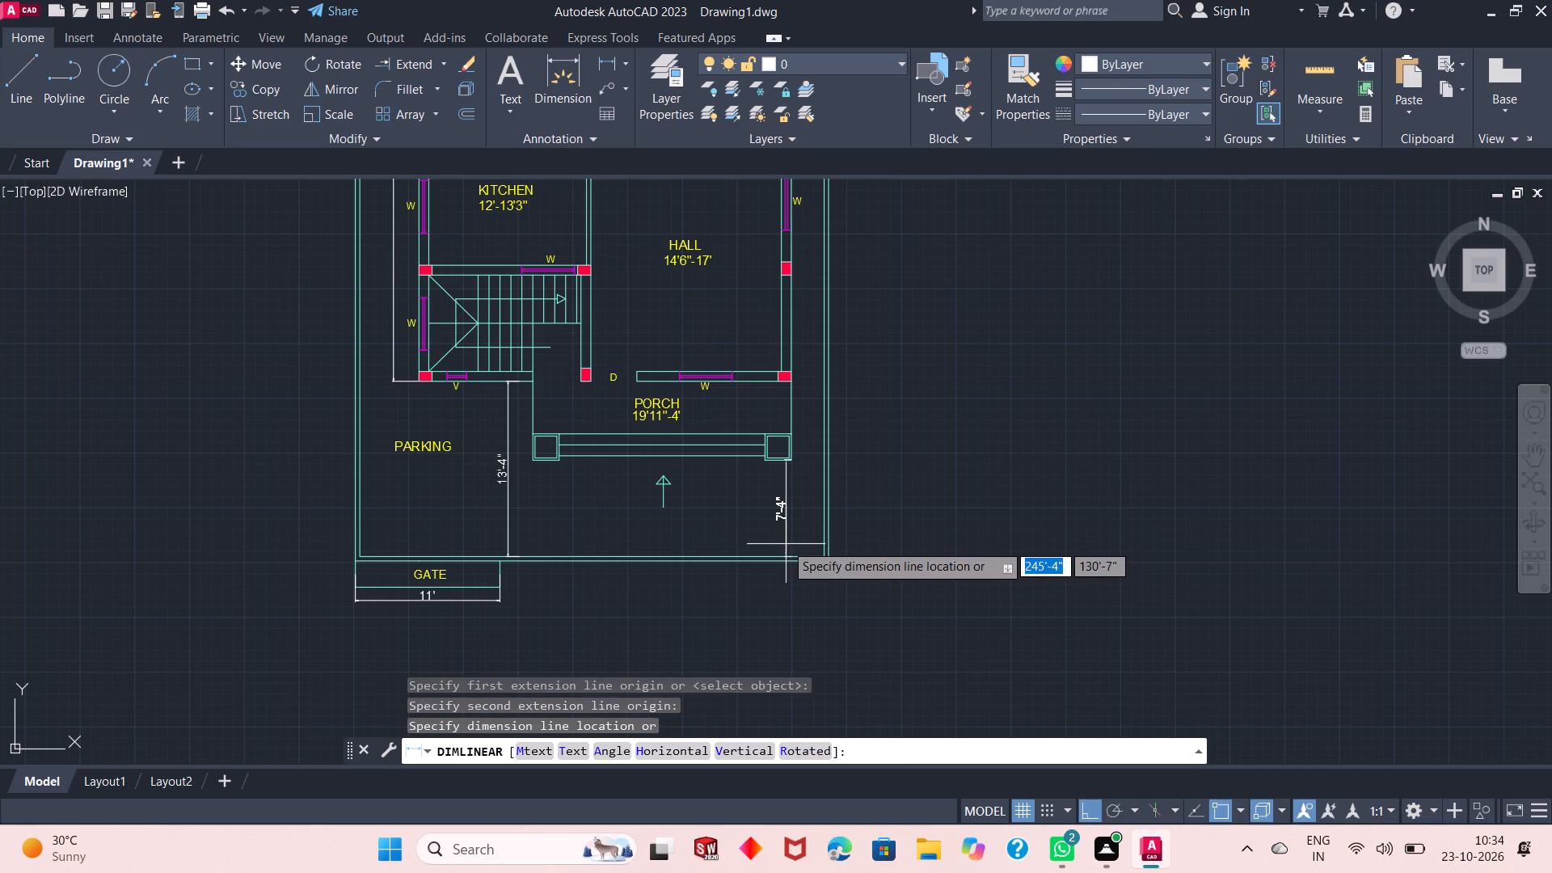
{"action": "scroll", "coordinate": [797, 530], "scroll_direction": "up", "scroll_amount": 1}
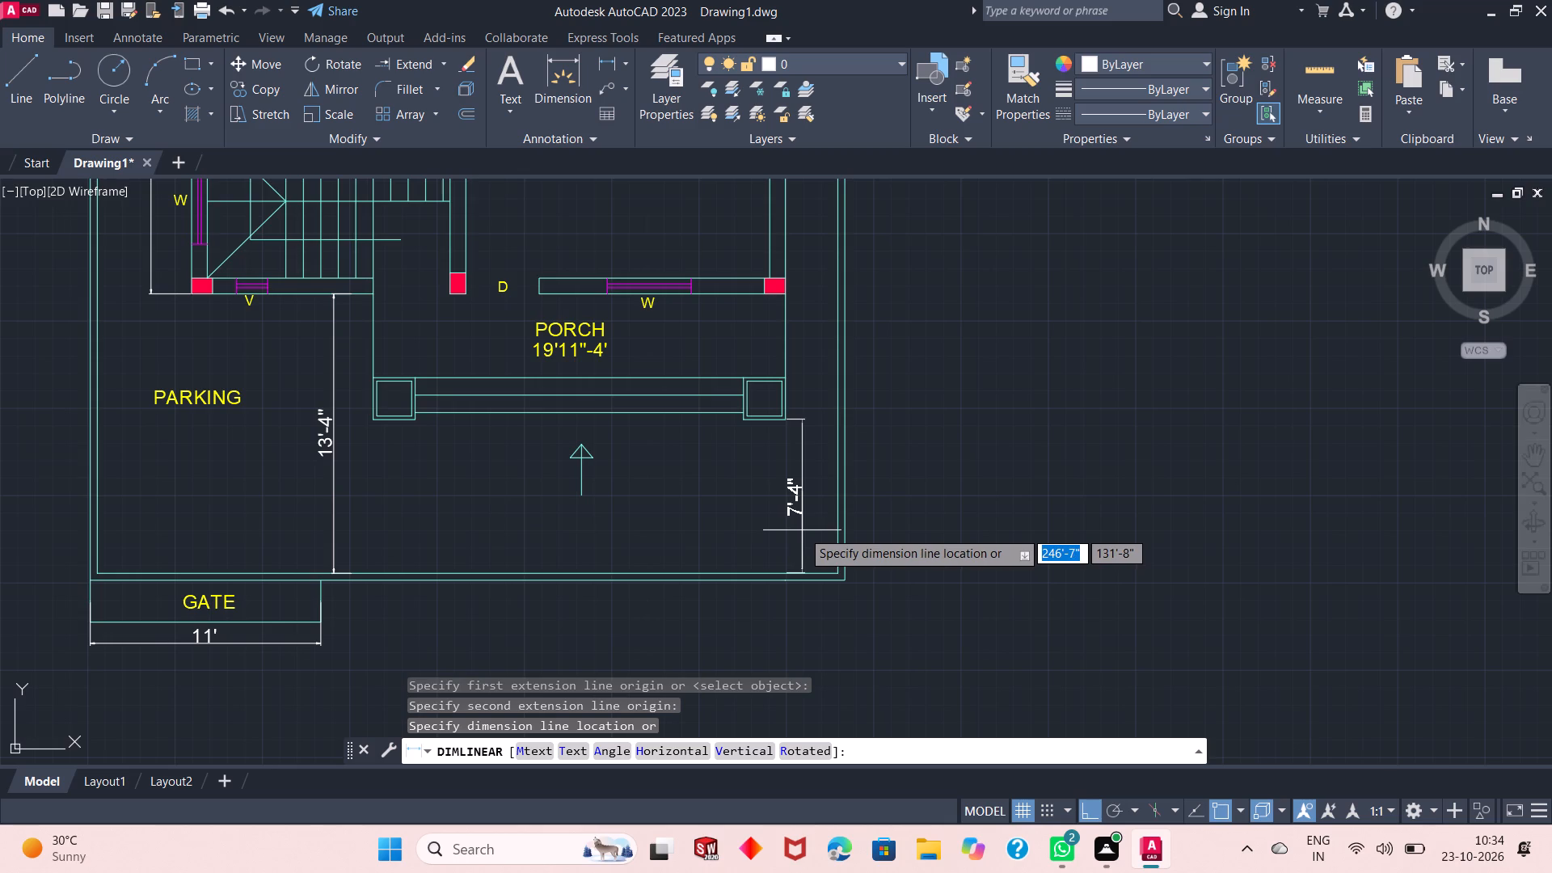
{"action": "scroll", "coordinate": [802, 530], "scroll_direction": "up", "scroll_amount": 1}
{"action": "left_click", "coordinate": [780, 526]}
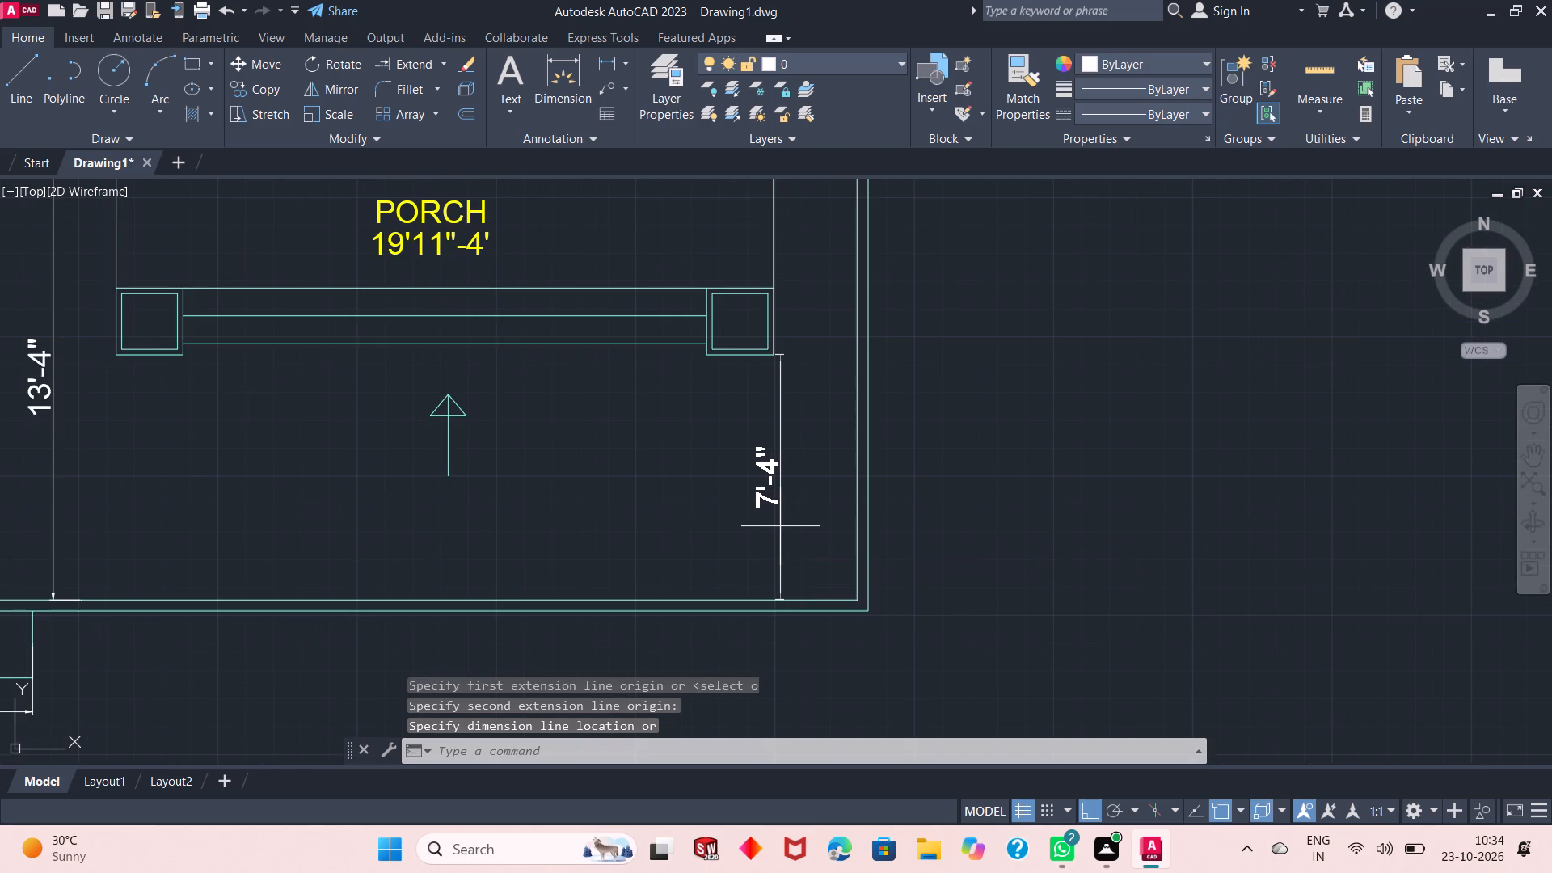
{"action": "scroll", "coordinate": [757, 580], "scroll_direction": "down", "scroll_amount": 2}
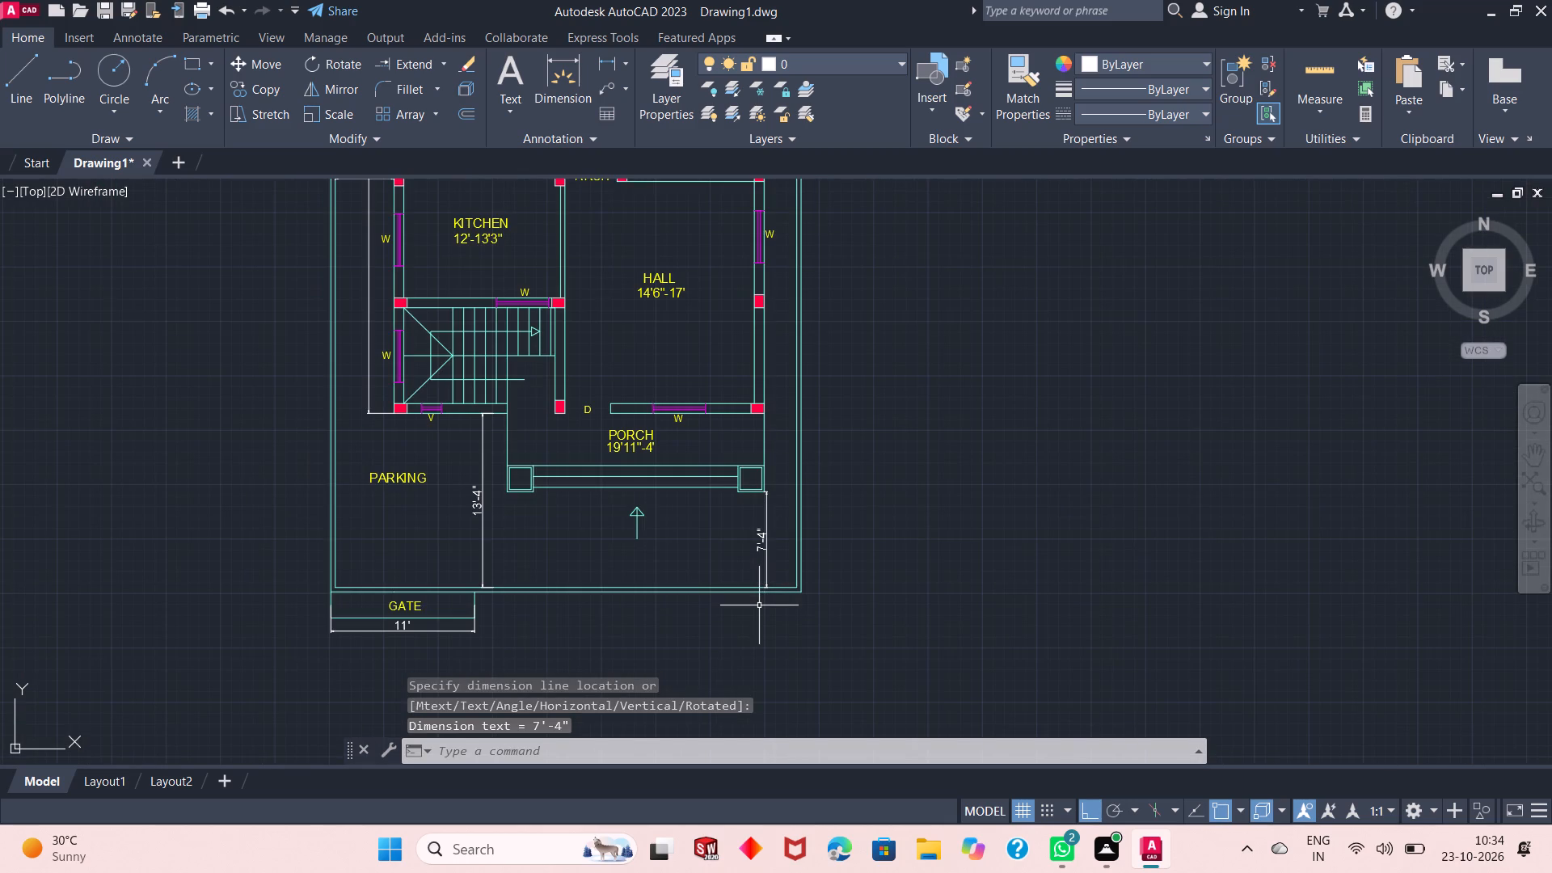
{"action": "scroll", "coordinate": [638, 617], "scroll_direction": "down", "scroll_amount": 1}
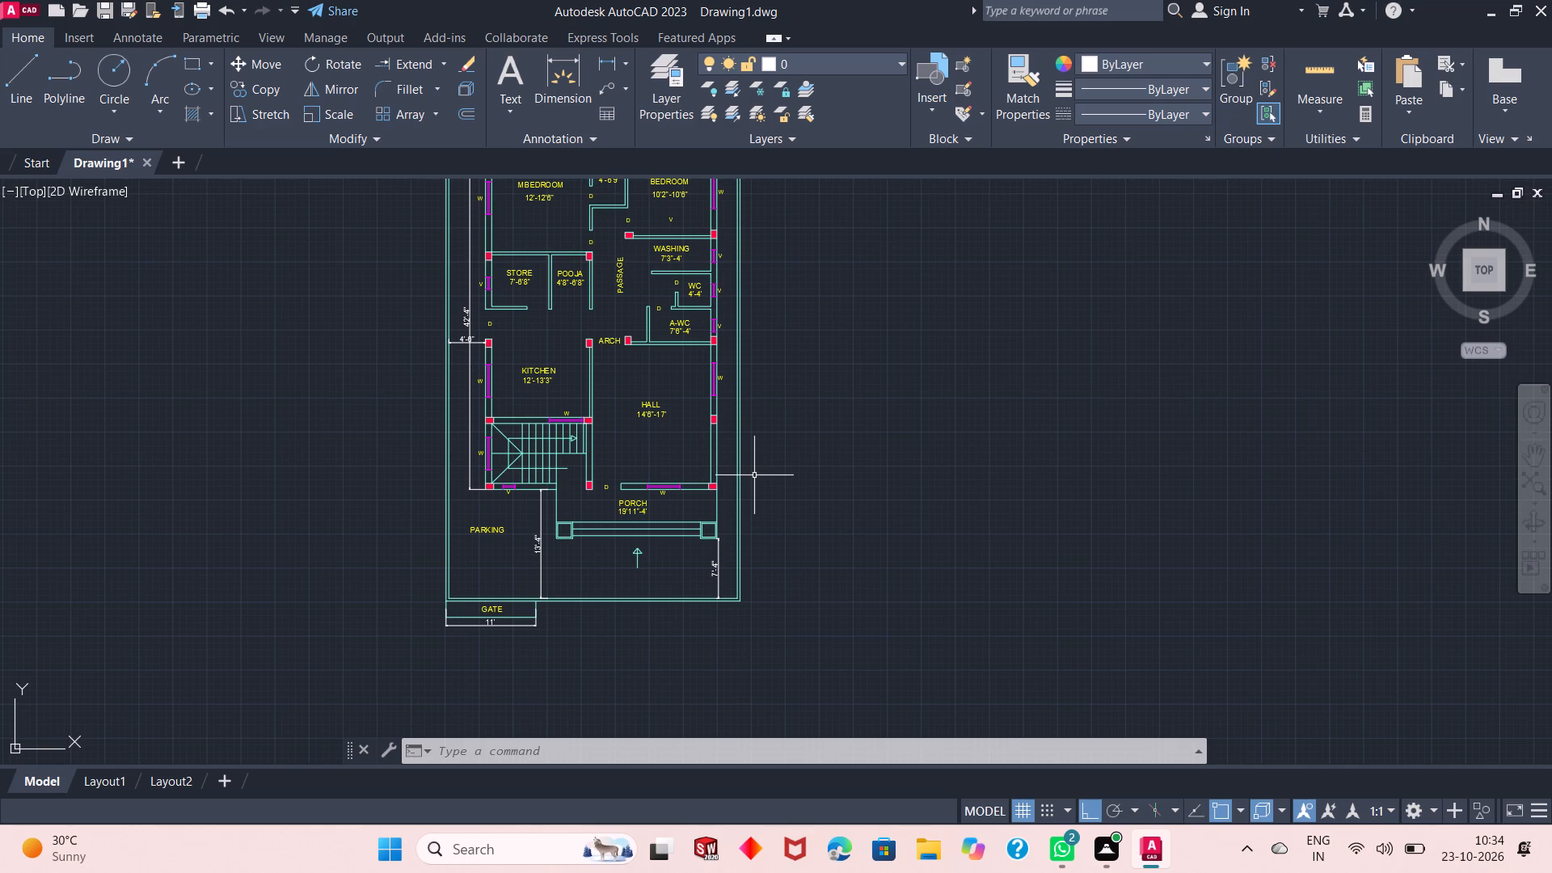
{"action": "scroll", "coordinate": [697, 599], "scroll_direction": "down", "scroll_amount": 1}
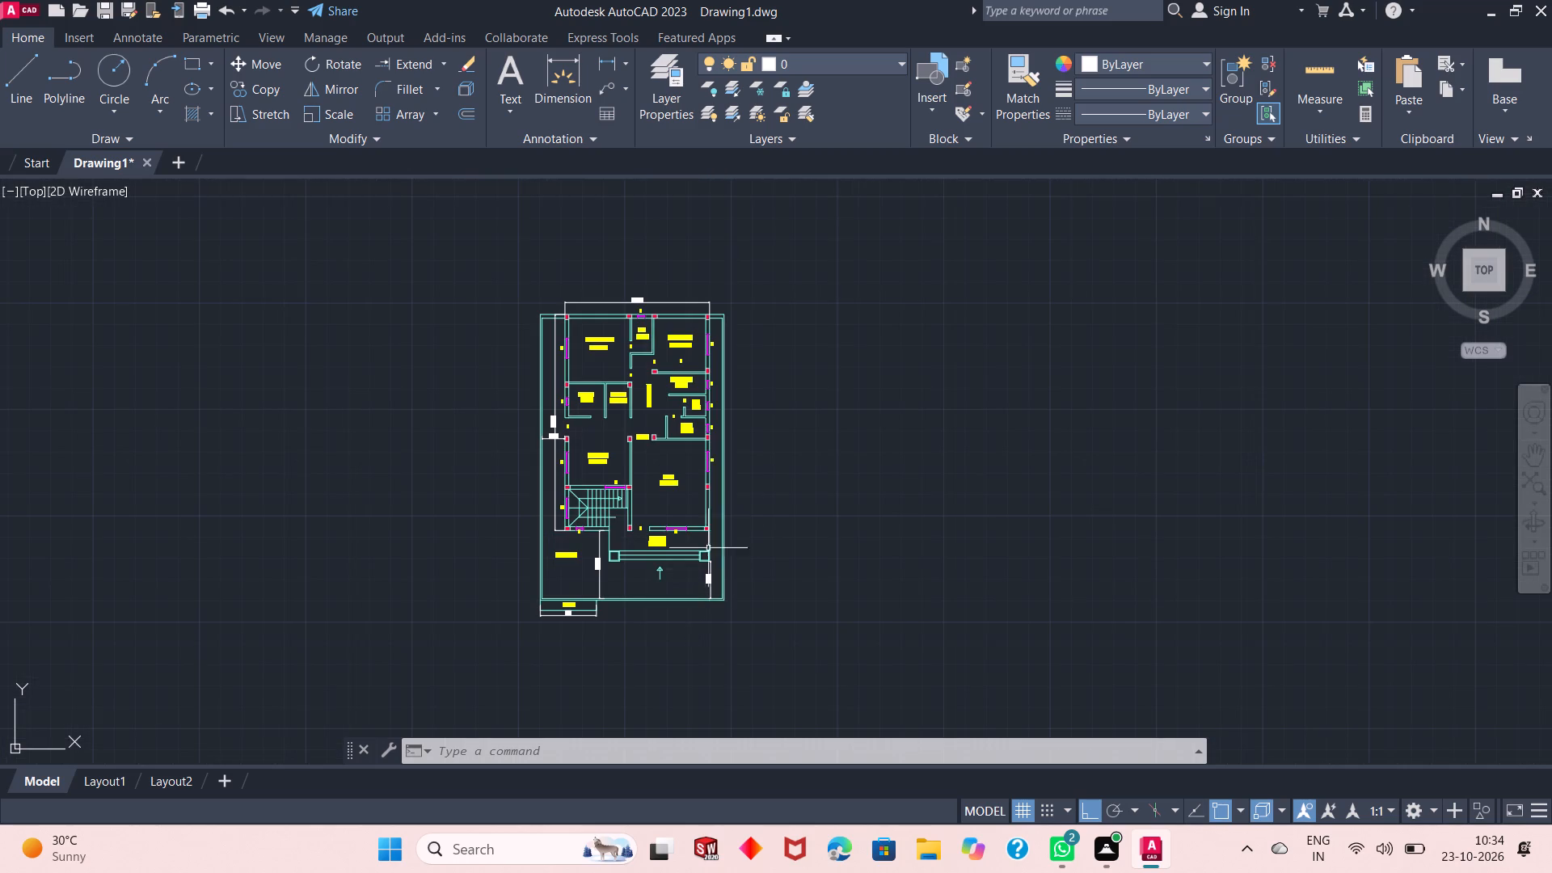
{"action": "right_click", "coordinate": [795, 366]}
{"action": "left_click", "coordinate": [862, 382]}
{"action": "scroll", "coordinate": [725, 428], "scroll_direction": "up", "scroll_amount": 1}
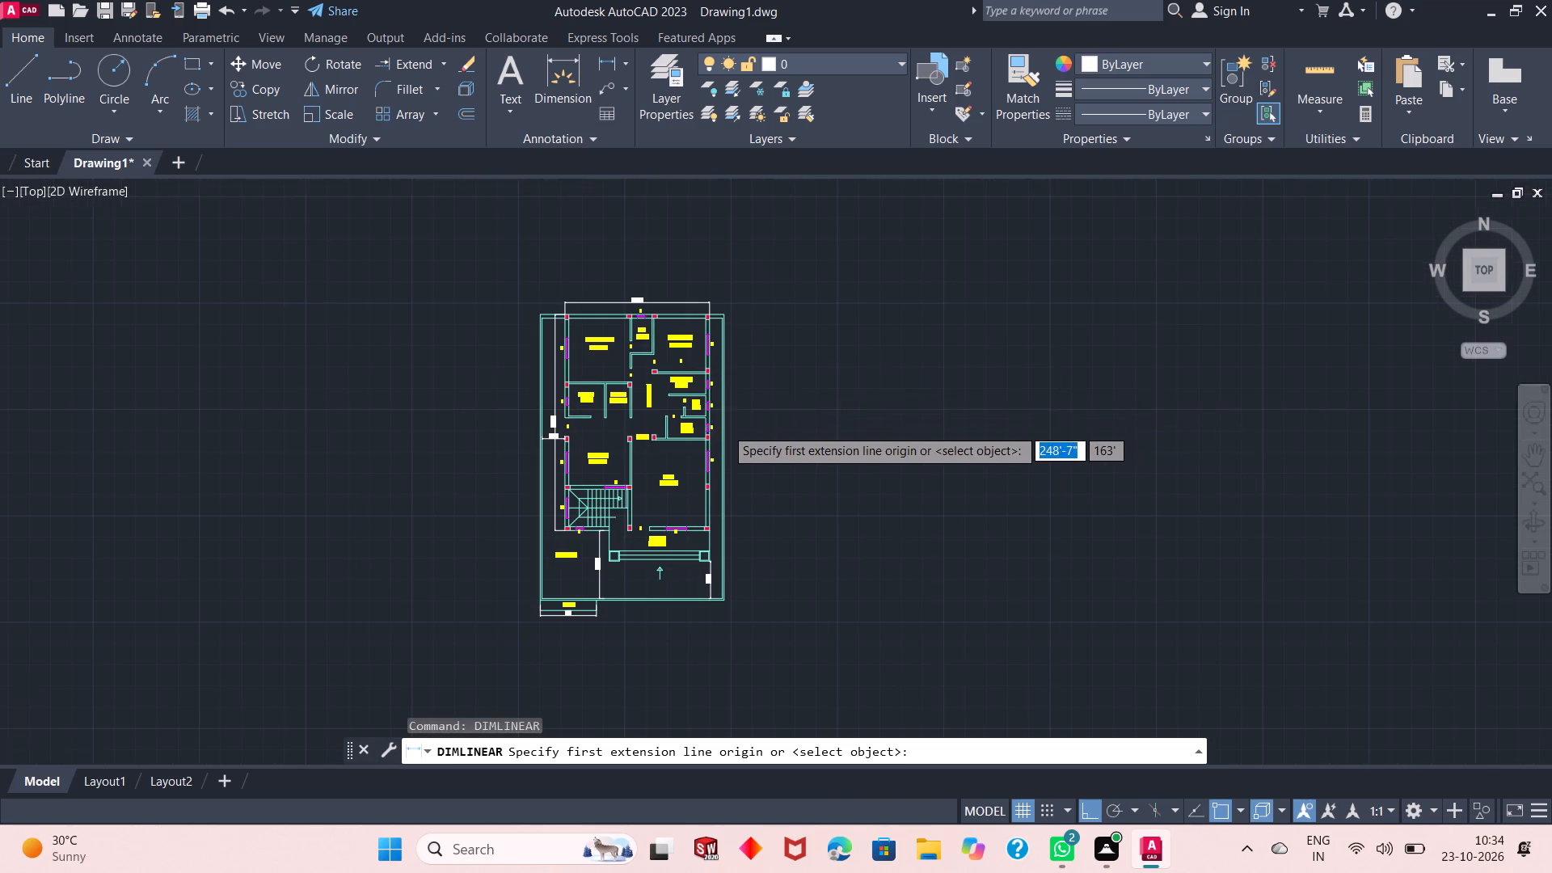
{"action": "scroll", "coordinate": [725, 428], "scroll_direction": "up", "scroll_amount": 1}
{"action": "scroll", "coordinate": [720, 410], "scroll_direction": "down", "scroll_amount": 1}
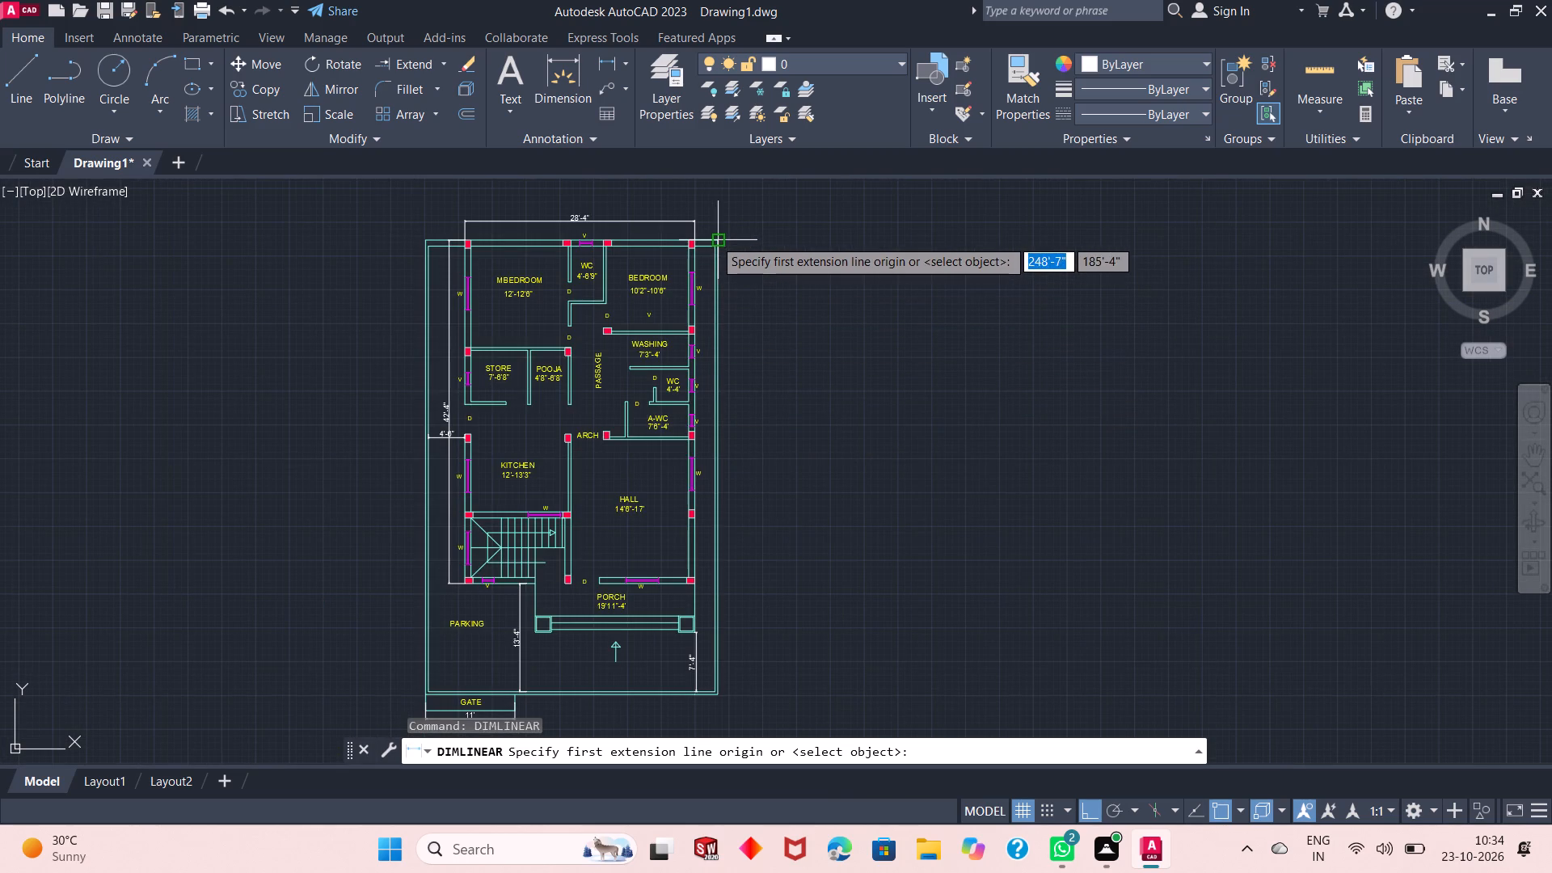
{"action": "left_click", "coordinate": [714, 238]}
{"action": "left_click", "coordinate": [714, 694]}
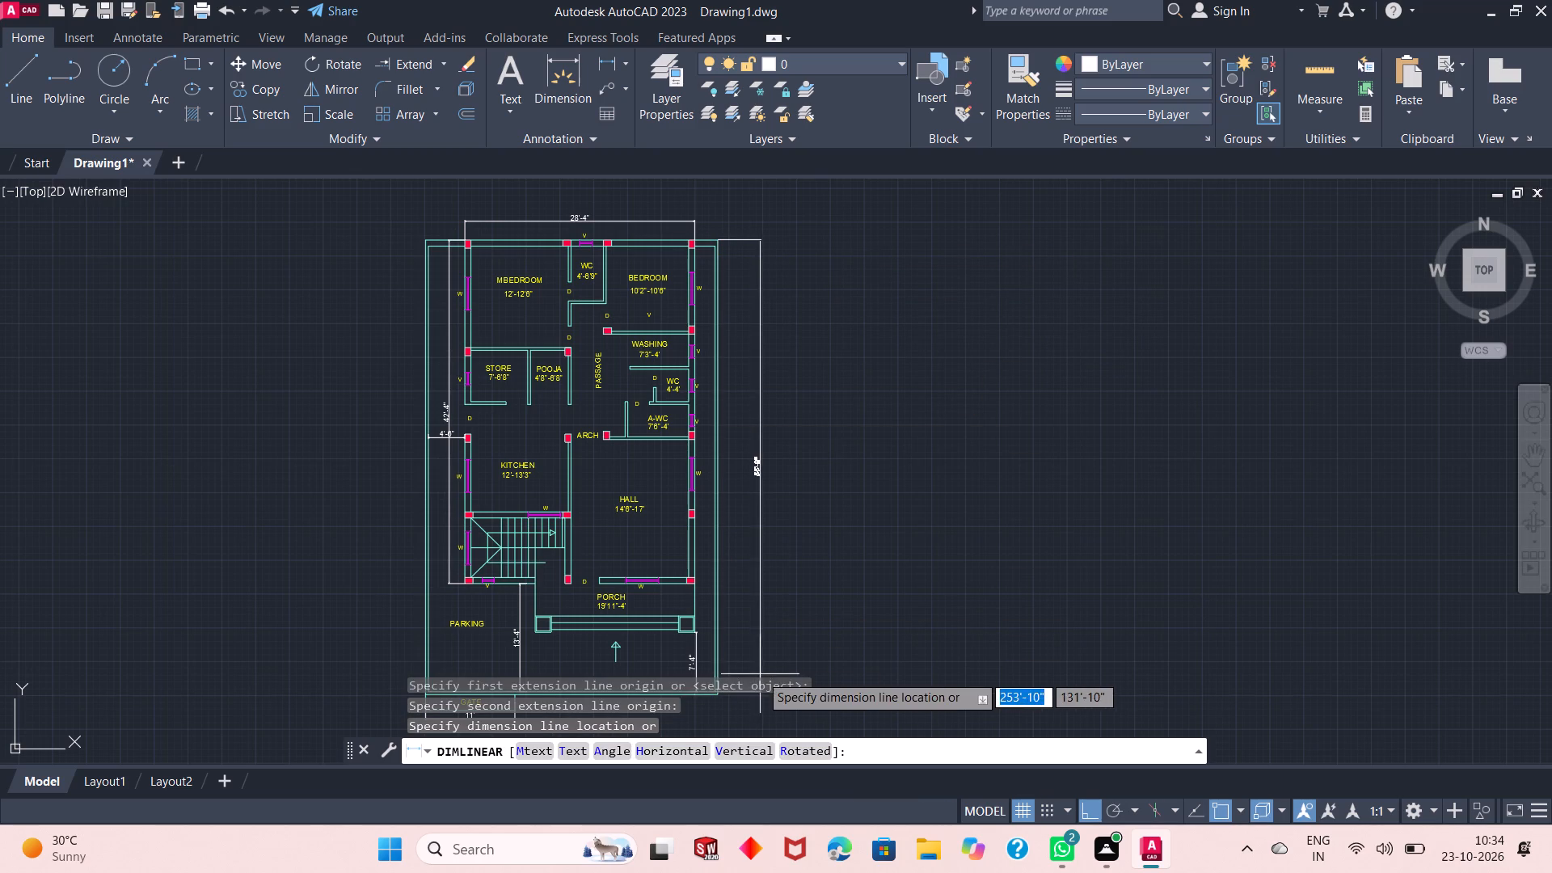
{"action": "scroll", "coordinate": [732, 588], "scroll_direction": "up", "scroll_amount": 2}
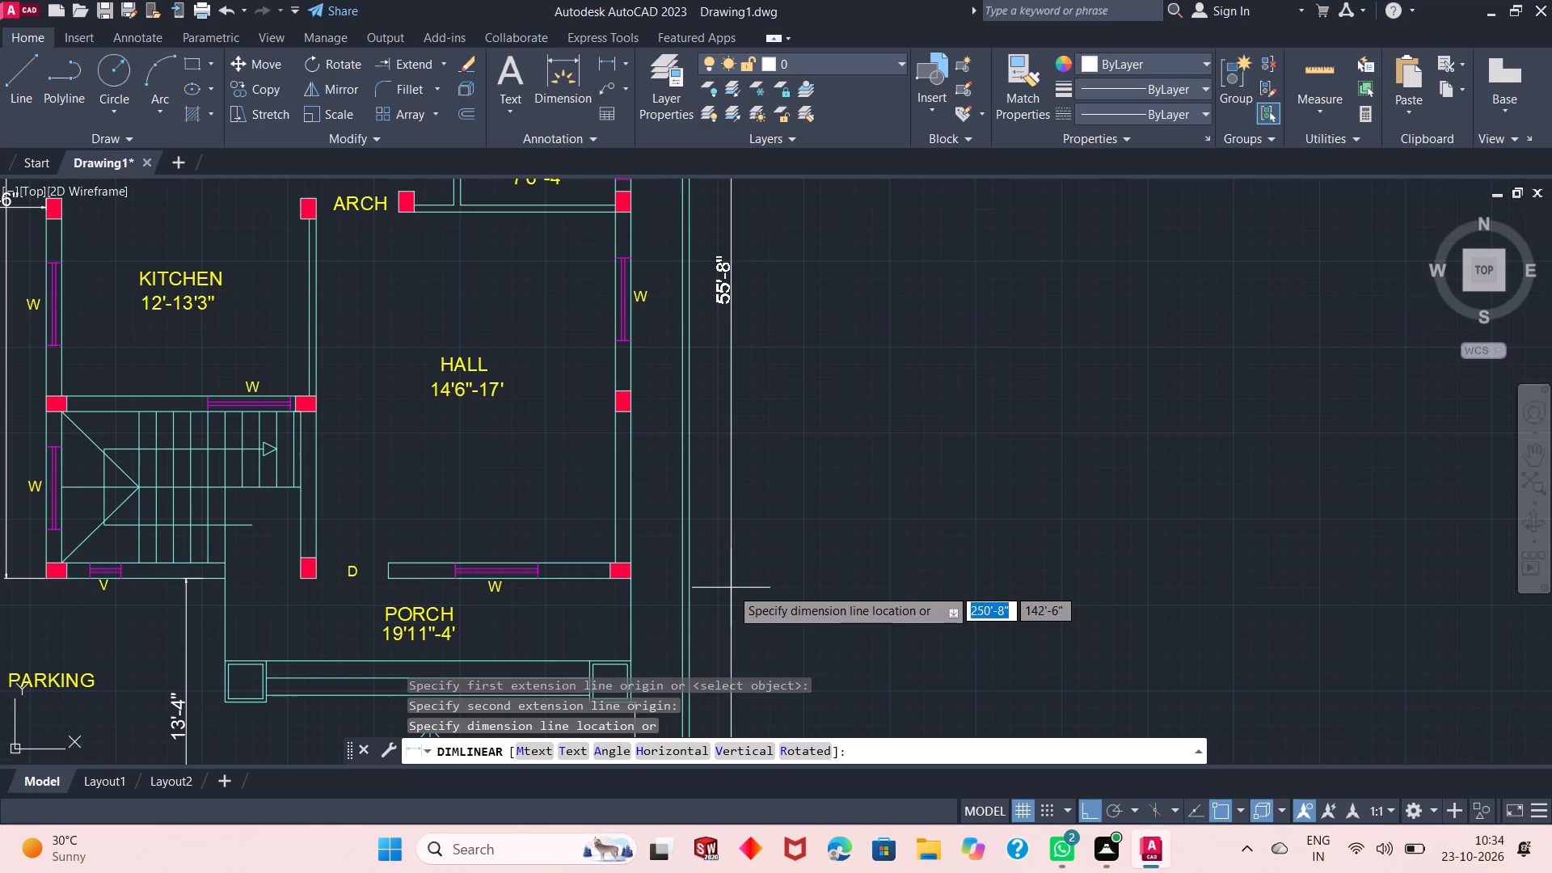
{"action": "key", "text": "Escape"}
Add a vertical linear dimension between the boundary wall's rear and front outer corners on the HALL side, placing it outside the wall.
{"action": "scroll", "coordinate": [729, 588], "scroll_direction": "down", "scroll_amount": 2}
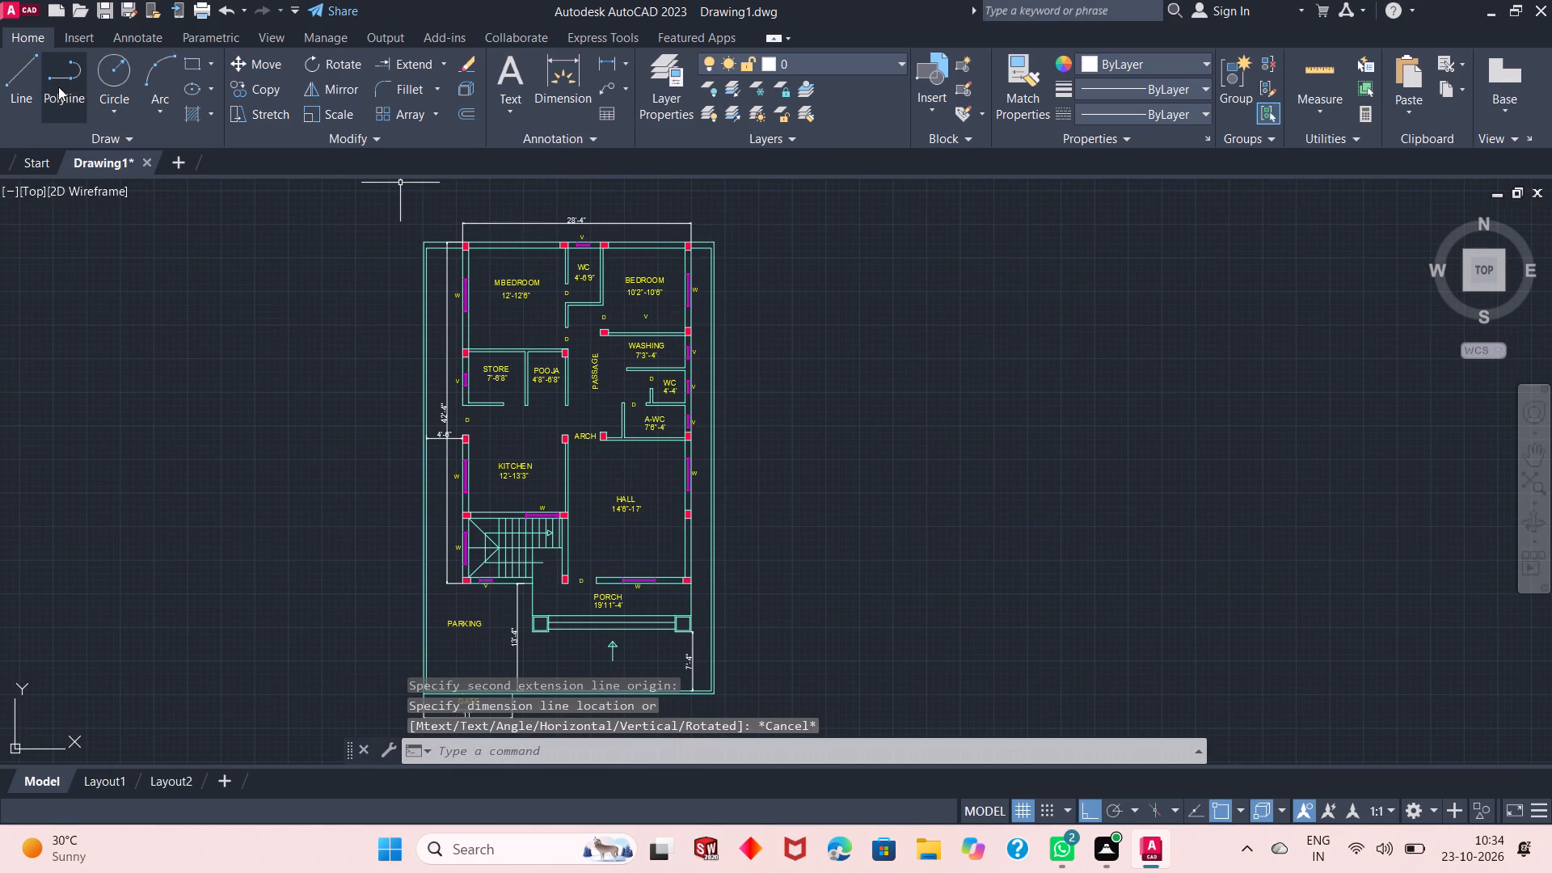
{"action": "left_click", "coordinate": [601, 59]}
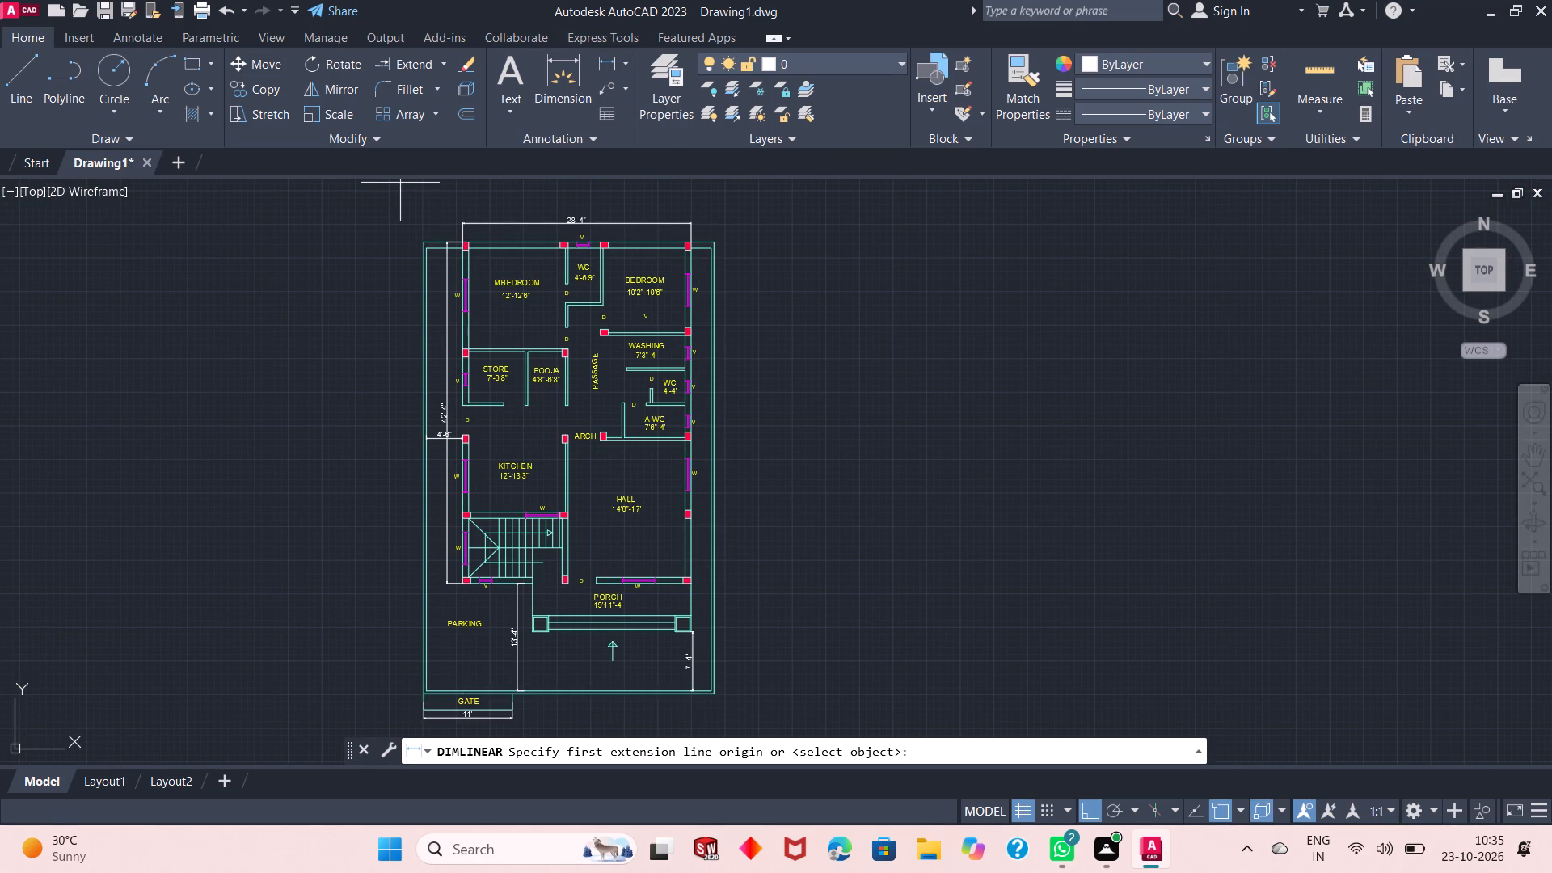
{"action": "scroll", "coordinate": [712, 247], "scroll_direction": "up", "scroll_amount": 2}
{"action": "left_click", "coordinate": [709, 233]}
{"action": "scroll", "coordinate": [709, 233], "scroll_direction": "down", "scroll_amount": 2}
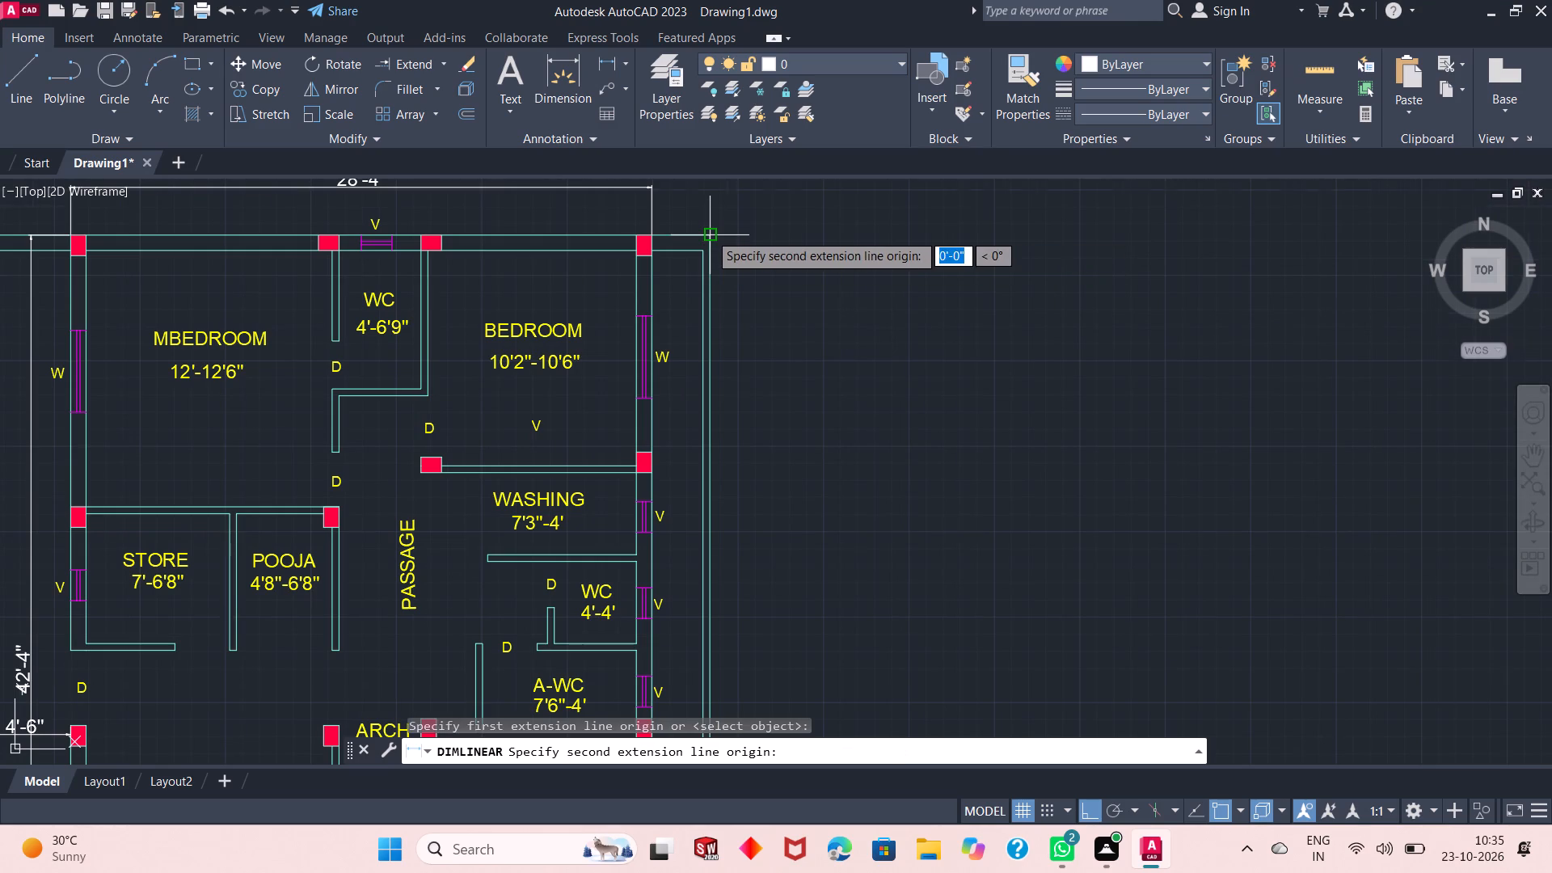
{"action": "scroll", "coordinate": [709, 233], "scroll_direction": "down", "scroll_amount": 2}
{"action": "scroll", "coordinate": [718, 411], "scroll_direction": "up", "scroll_amount": 6}
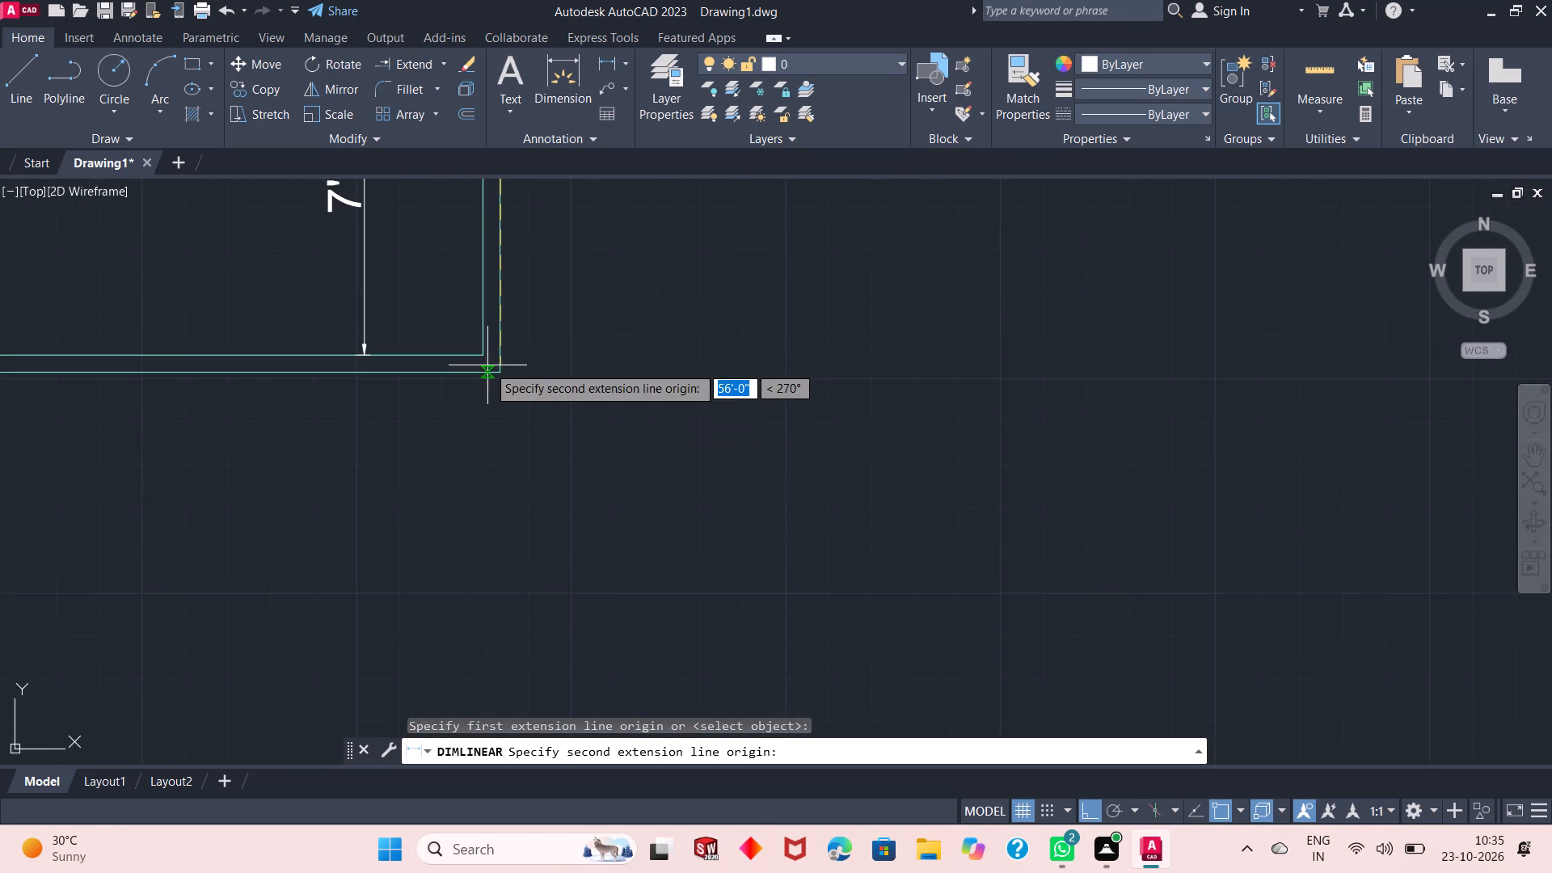
{"action": "left_click", "coordinate": [504, 376]}
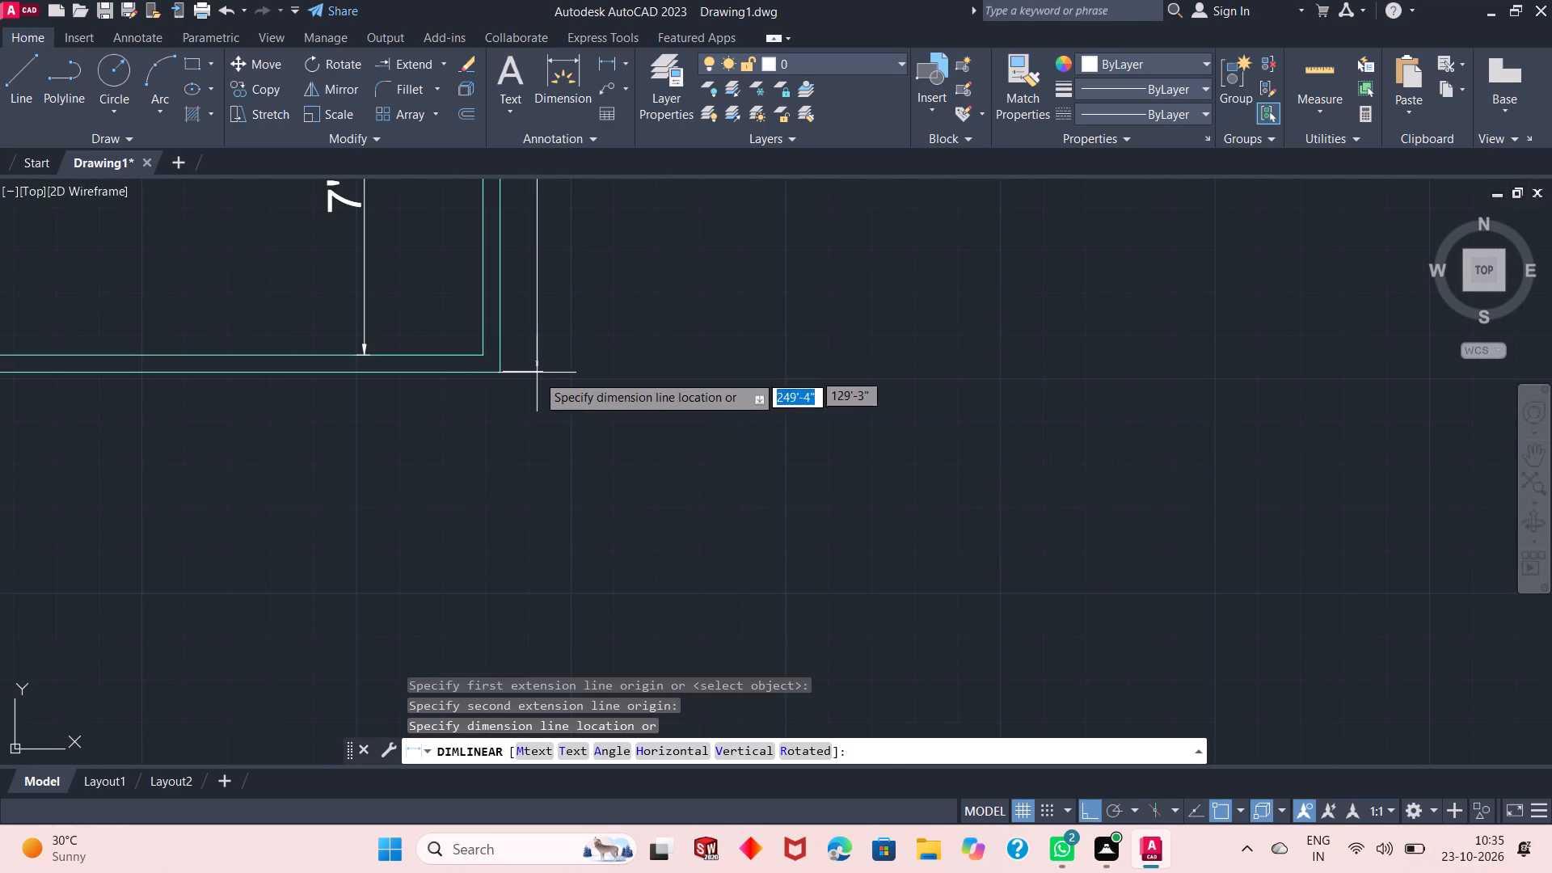
{"action": "scroll", "coordinate": [574, 495], "scroll_direction": "down", "scroll_amount": 5}
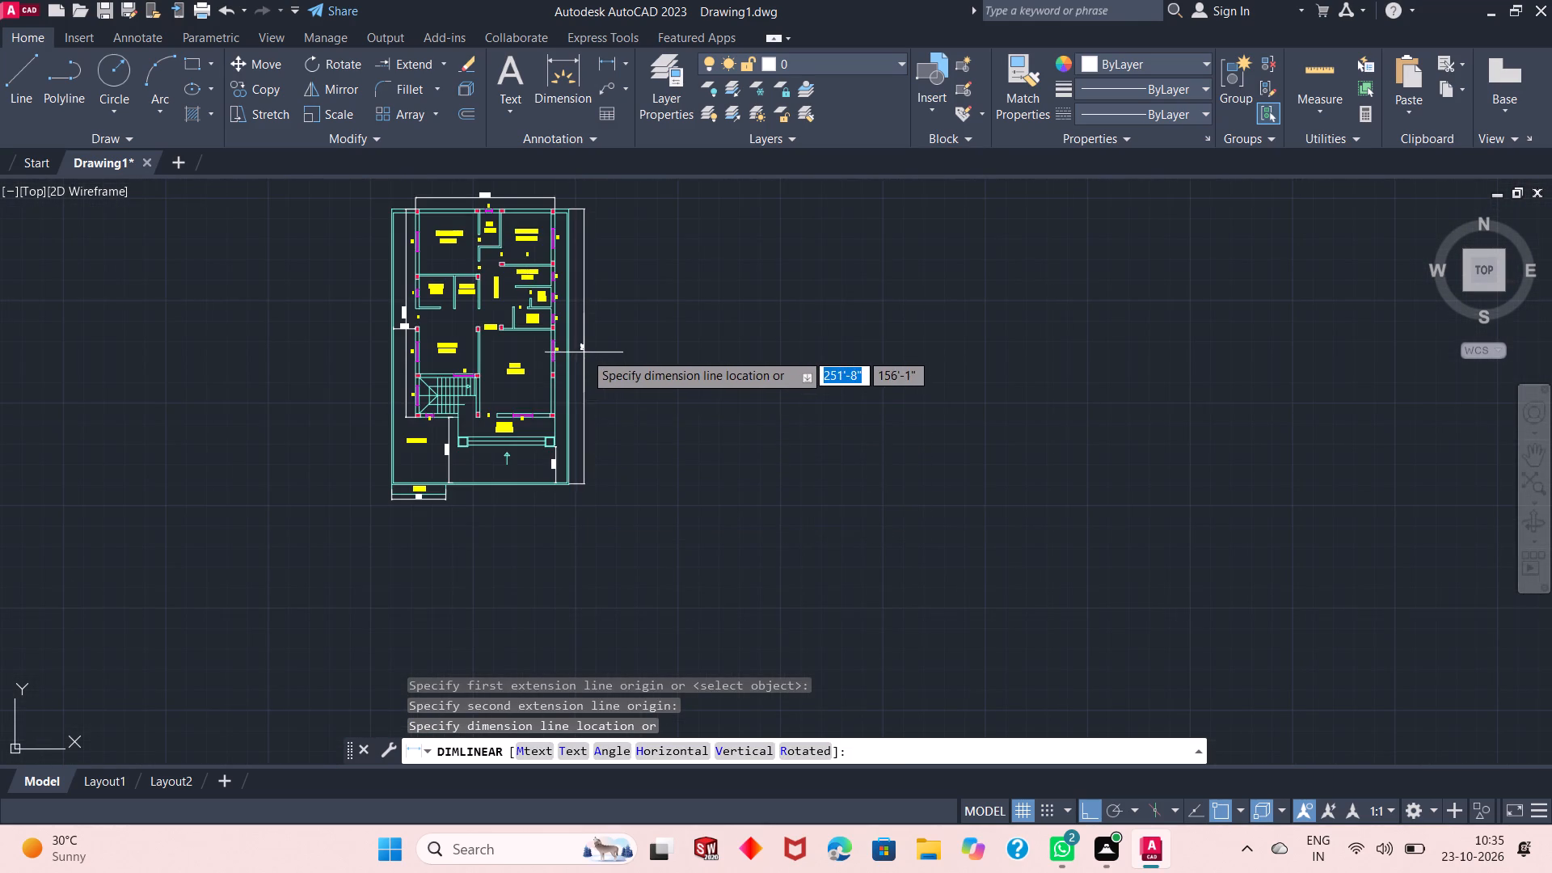
{"action": "scroll", "coordinate": [584, 352], "scroll_direction": "up", "scroll_amount": 2}
{"action": "left_click", "coordinate": [579, 333]}
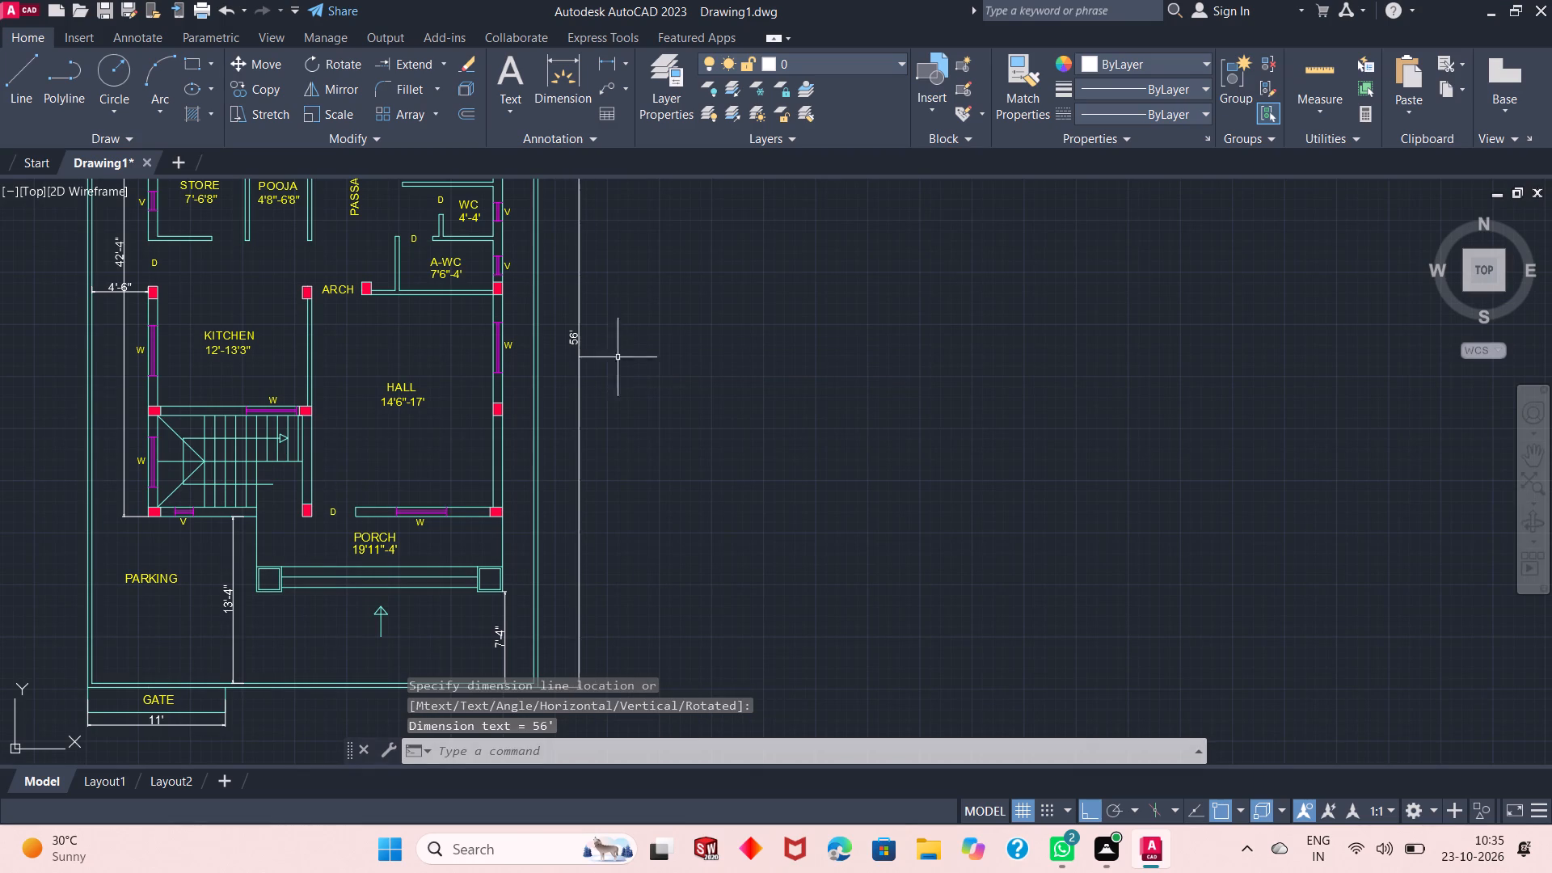
{"action": "key", "text": "Escape"}
Dimension the side gap between the column at the HALL's front outer corner and the inner line of the boundary wall.
{"action": "scroll", "coordinate": [627, 435], "scroll_direction": "down", "scroll_amount": 2}
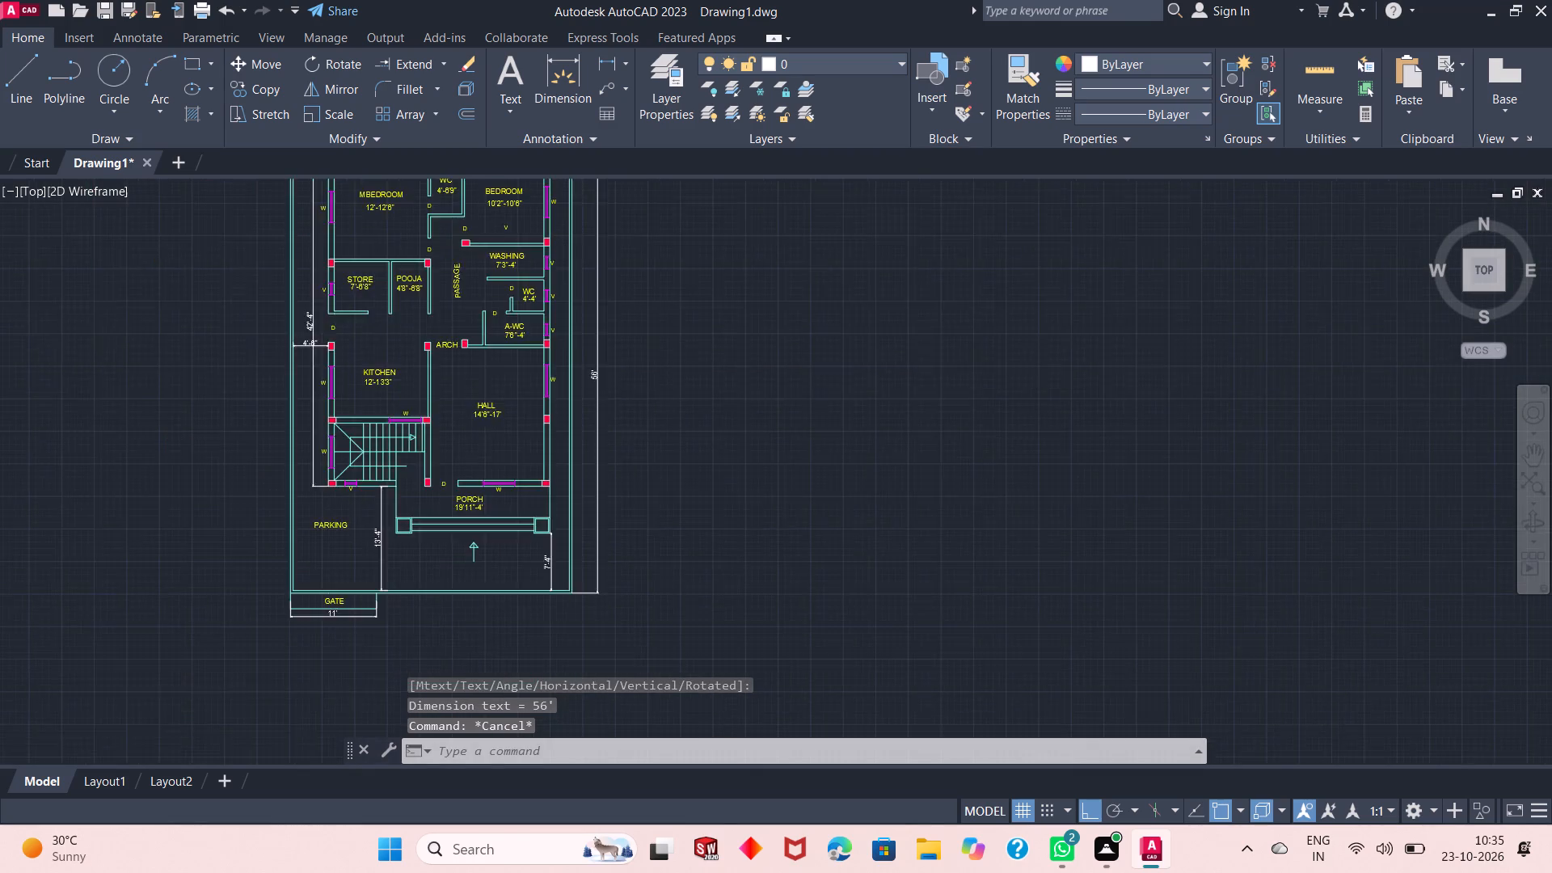
{"action": "scroll", "coordinate": [485, 355], "scroll_direction": "up", "scroll_amount": 1}
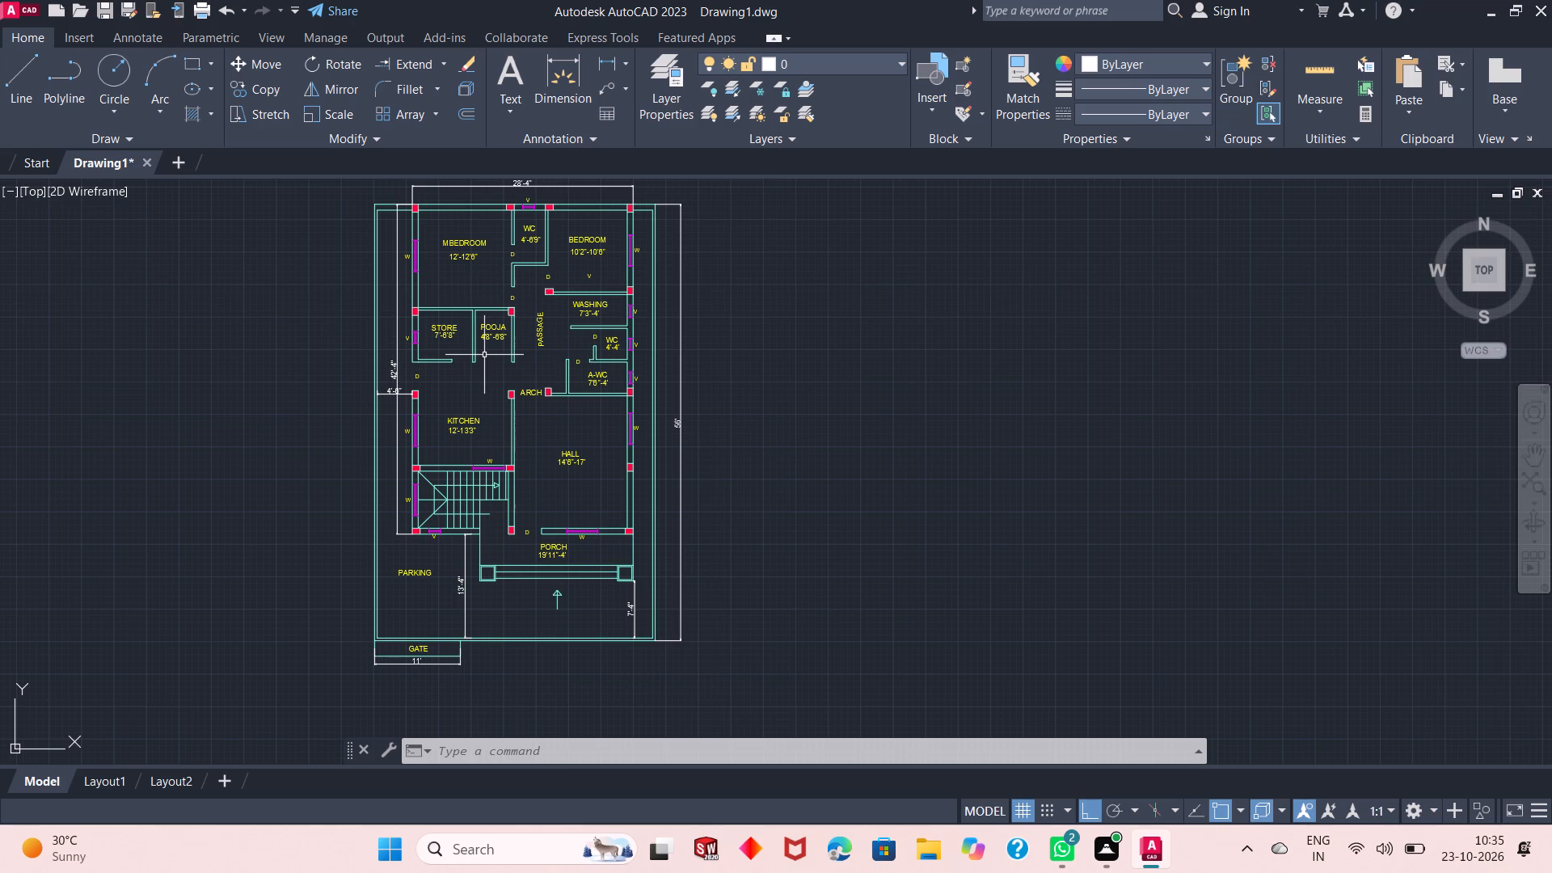
{"action": "scroll", "coordinate": [685, 561], "scroll_direction": "up", "scroll_amount": 2}
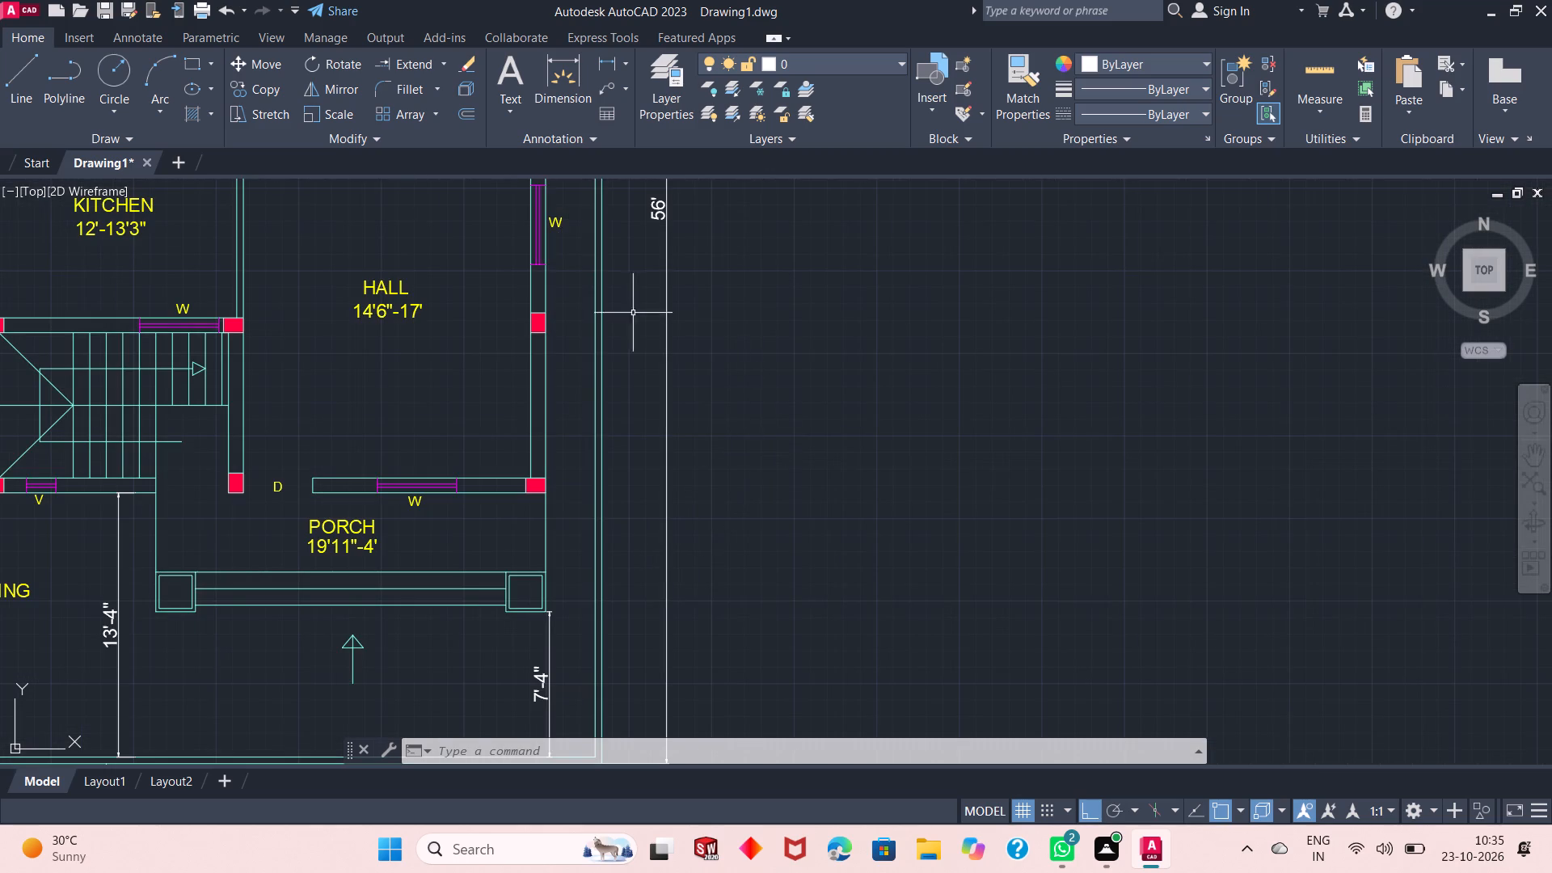
{"action": "right_click", "coordinate": [839, 257]}
{"action": "left_click", "coordinate": [977, 272]}
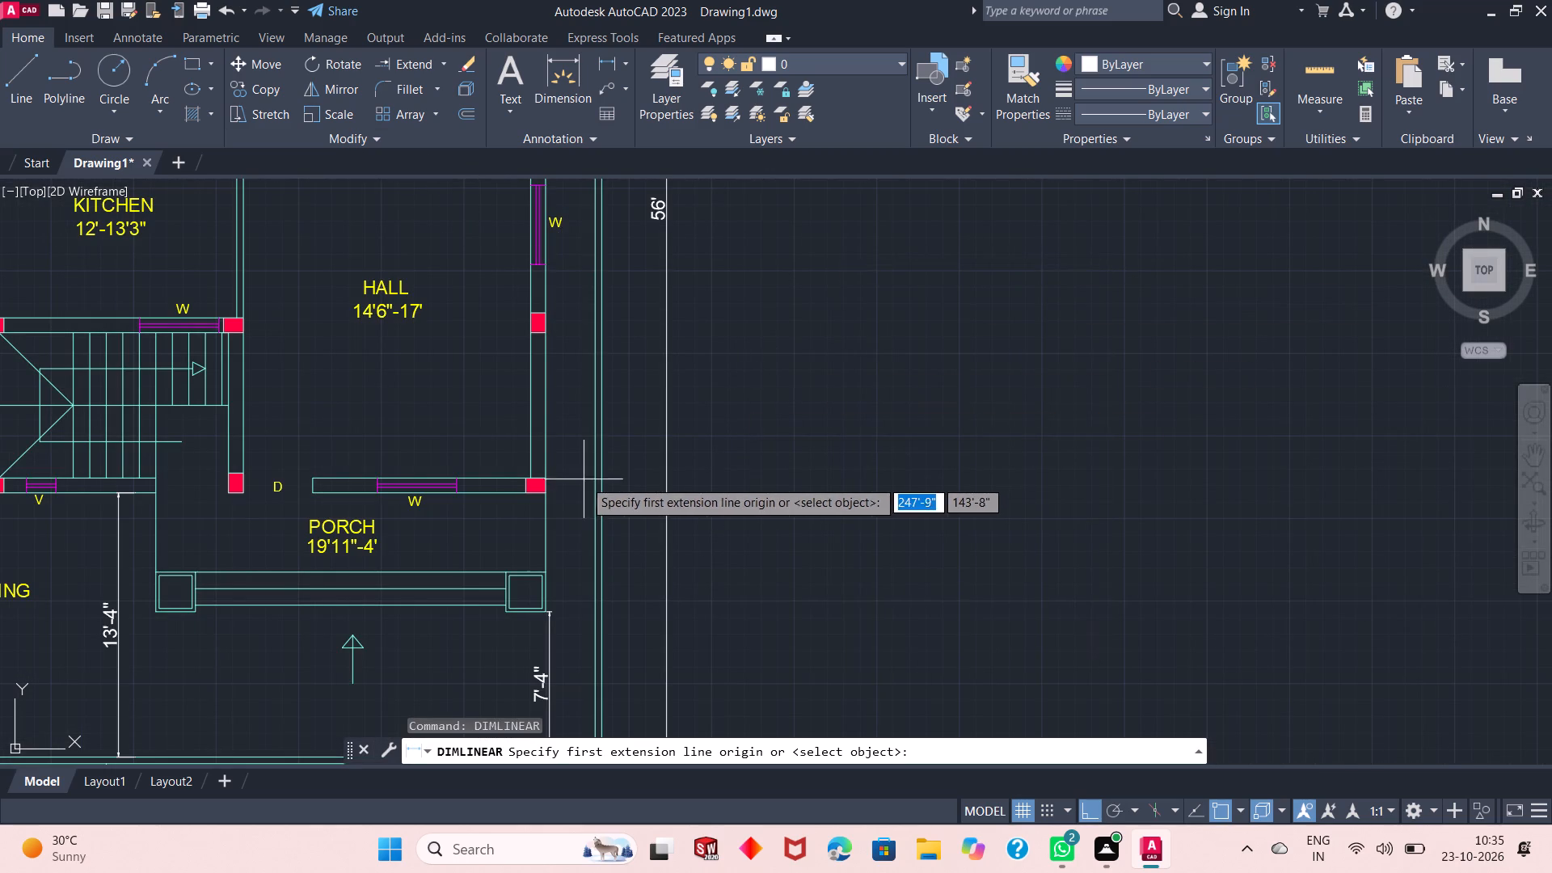
{"action": "scroll", "coordinate": [583, 479], "scroll_direction": "down", "scroll_amount": 2}
{"action": "scroll", "coordinate": [567, 521], "scroll_direction": "up", "scroll_amount": 2}
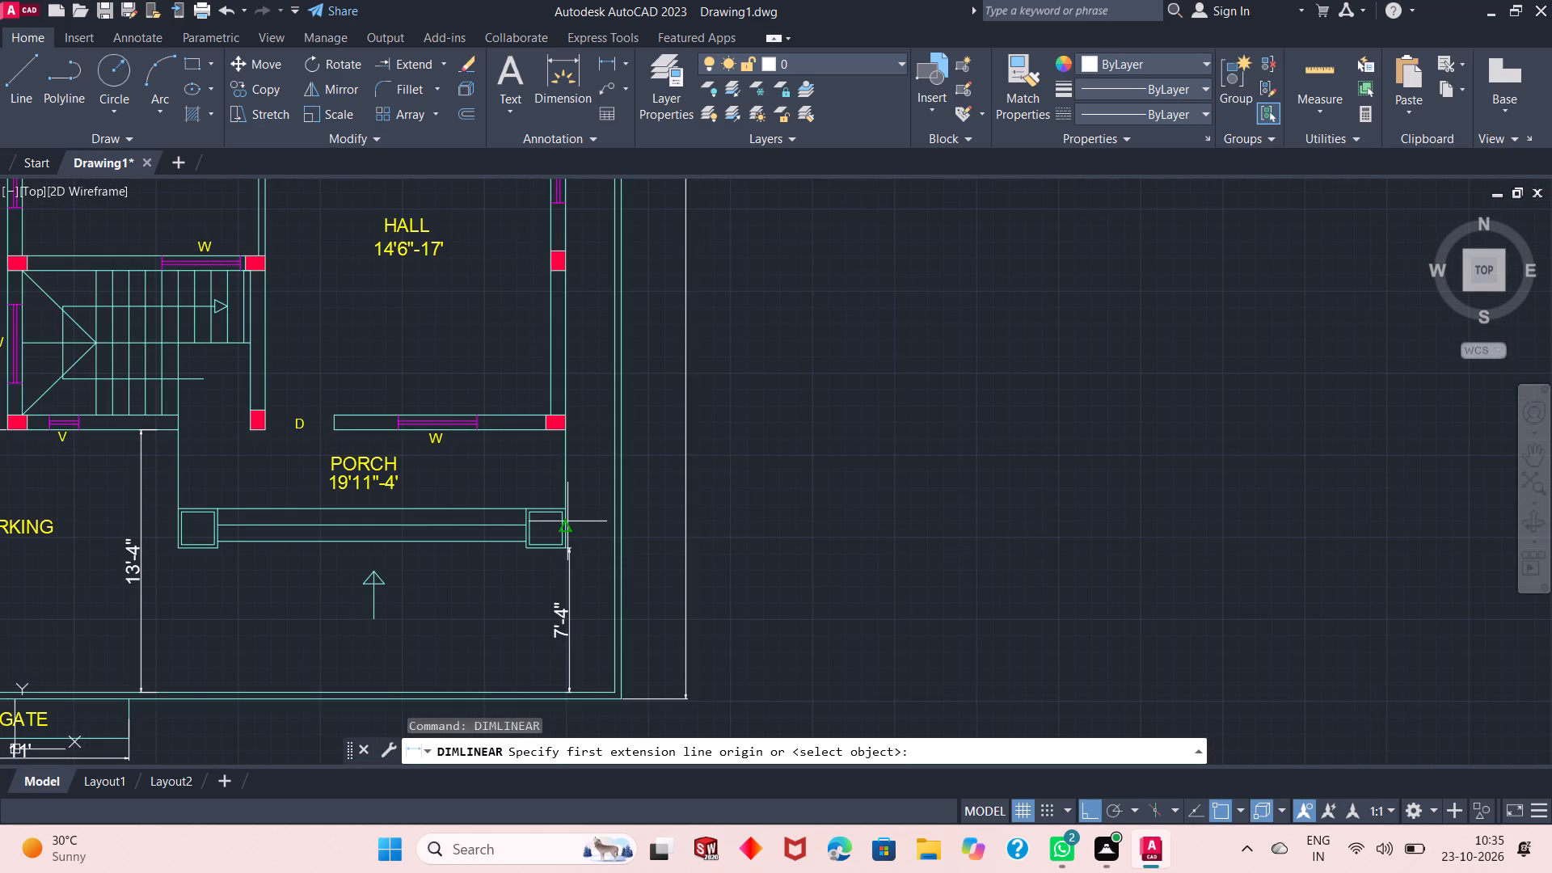
{"action": "left_click", "coordinate": [569, 413]}
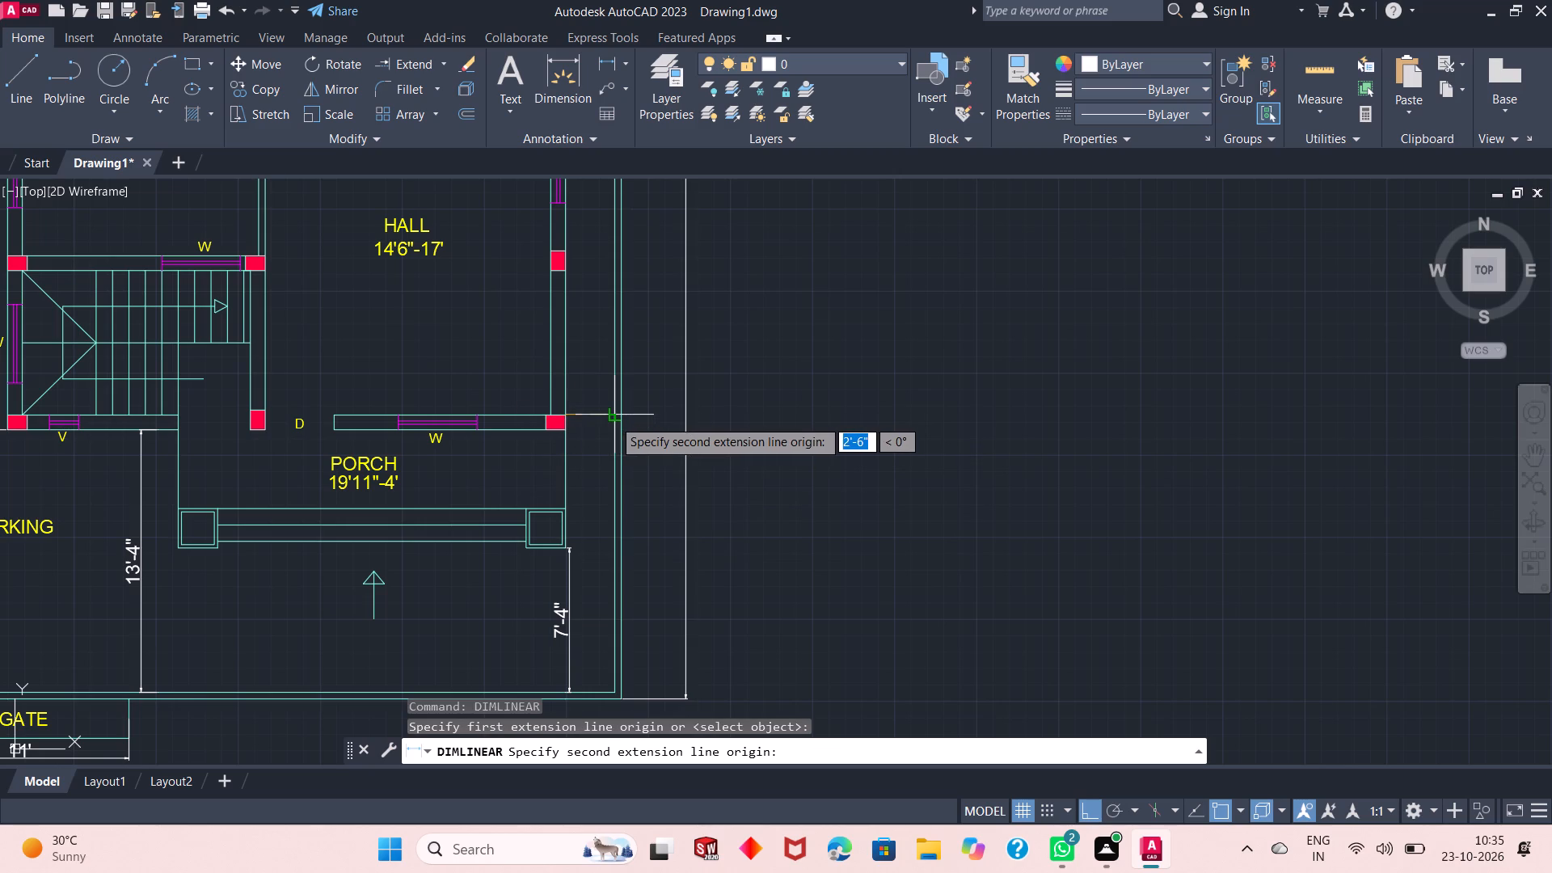
{"action": "left_click", "coordinate": [613, 419]}
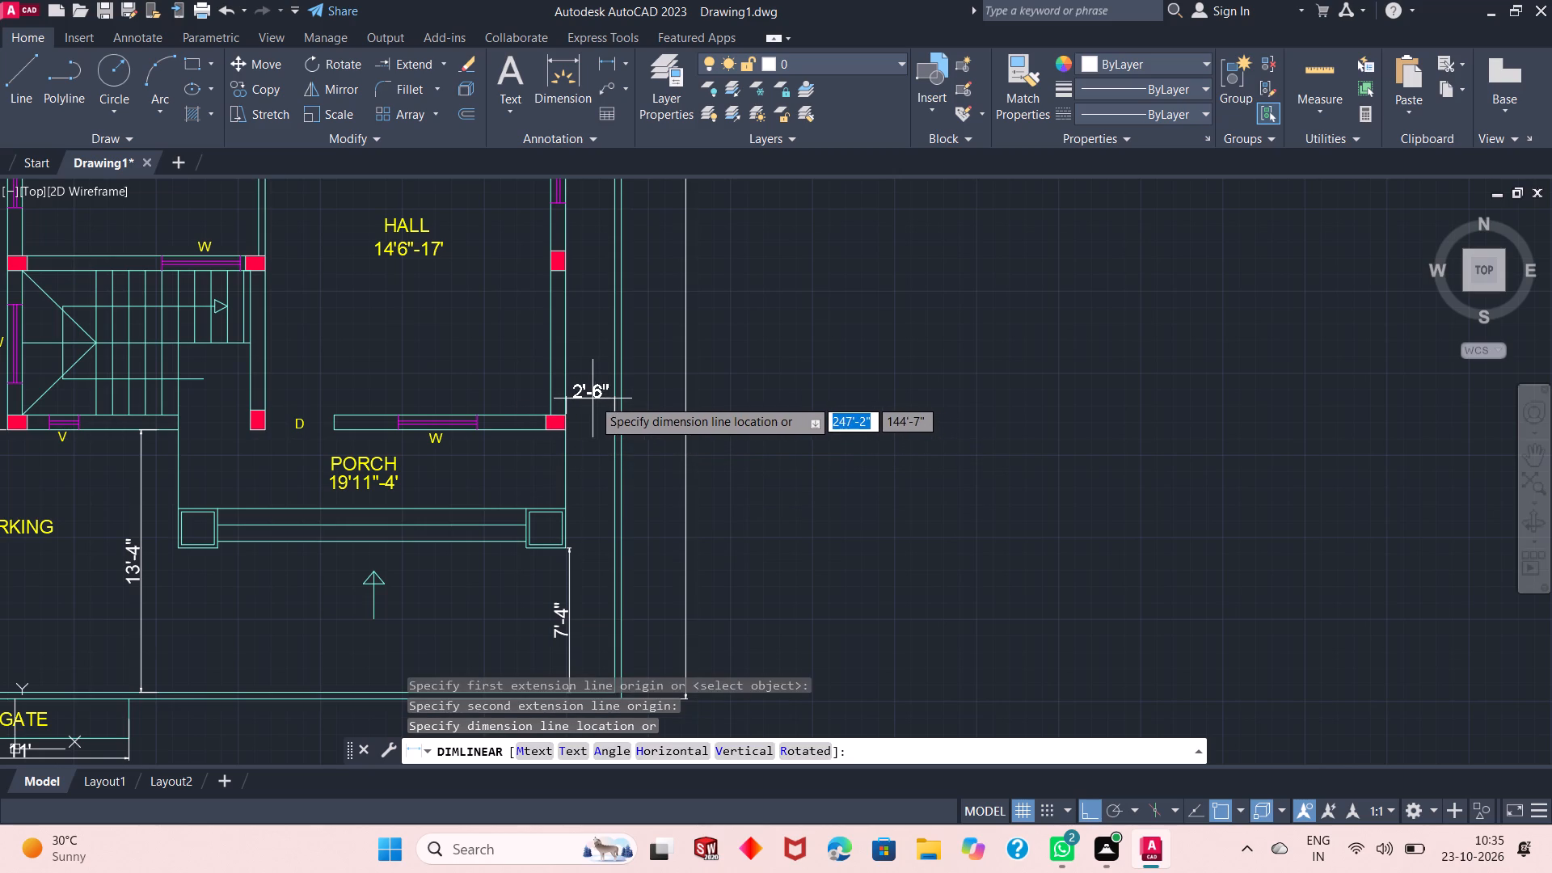
{"action": "left_click", "coordinate": [593, 399]}
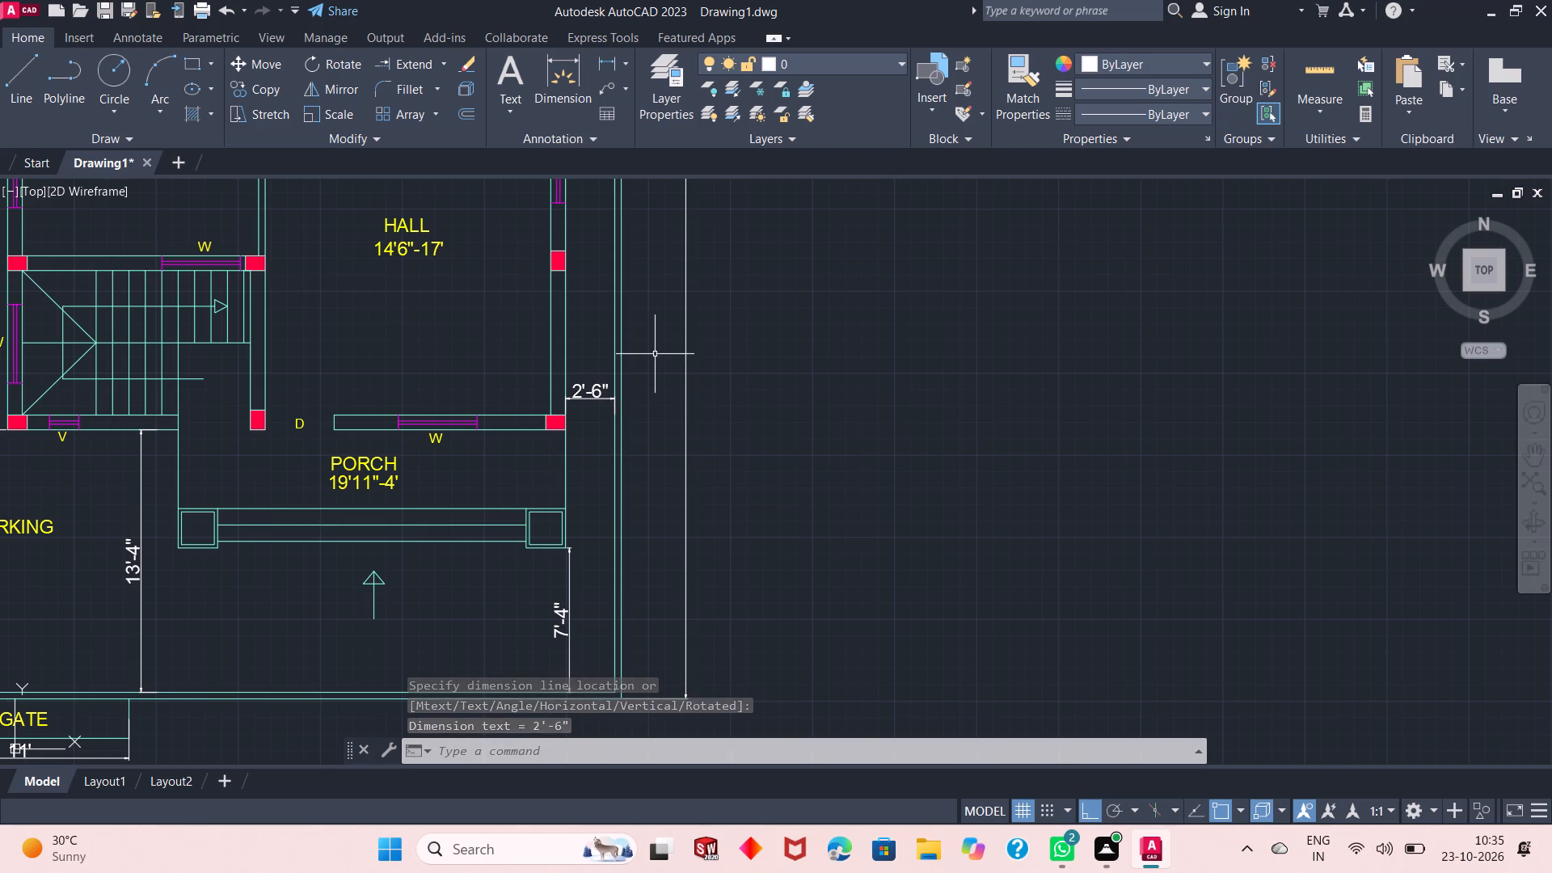
Dimension the thickness of the wall between the KITCHEN and the HALL, placing the text on the HALL side.
{"action": "scroll", "coordinate": [724, 457], "scroll_direction": "down", "scroll_amount": 1}
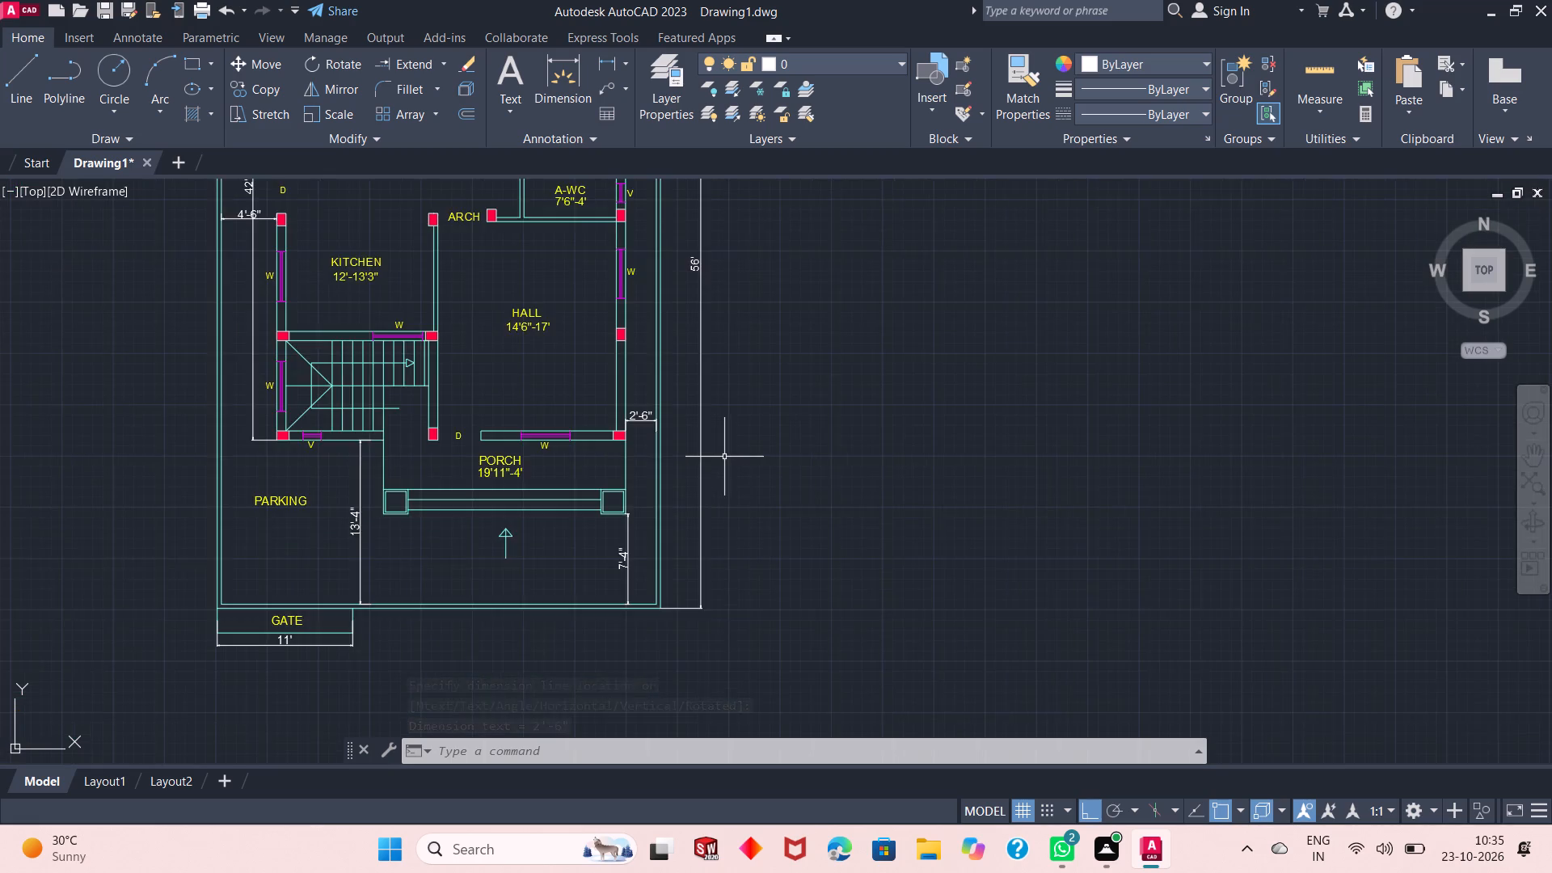
{"action": "scroll", "coordinate": [724, 457], "scroll_direction": "down", "scroll_amount": 1}
{"action": "scroll", "coordinate": [463, 395], "scroll_direction": "up", "scroll_amount": 2}
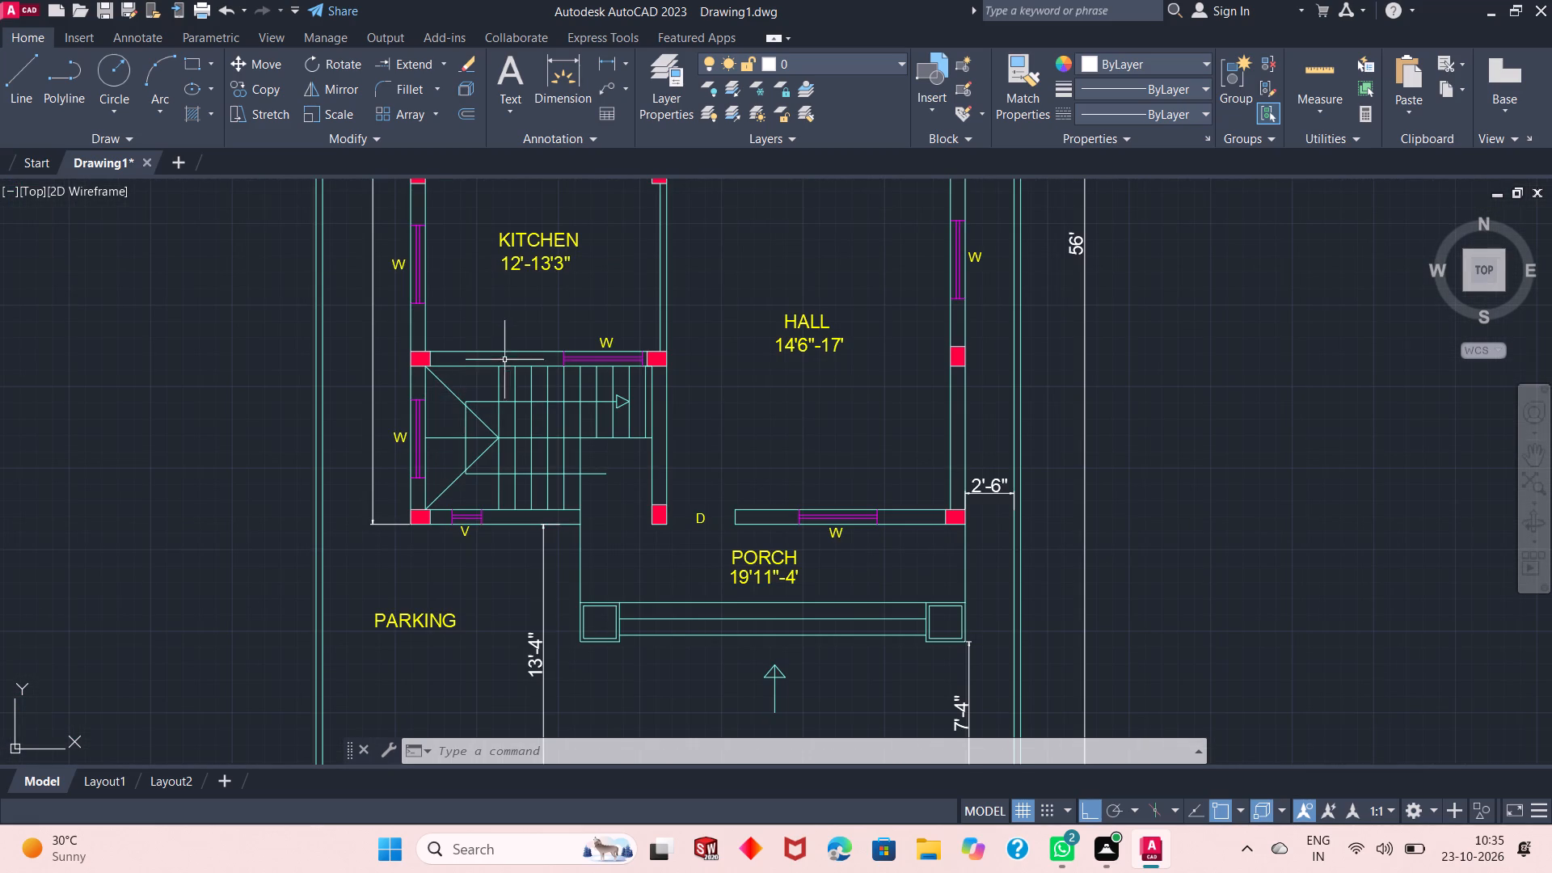
{"action": "scroll", "coordinate": [572, 508], "scroll_direction": "down", "scroll_amount": 1}
{"action": "scroll", "coordinate": [576, 340], "scroll_direction": "up", "scroll_amount": 1}
{"action": "right_click", "coordinate": [584, 276]}
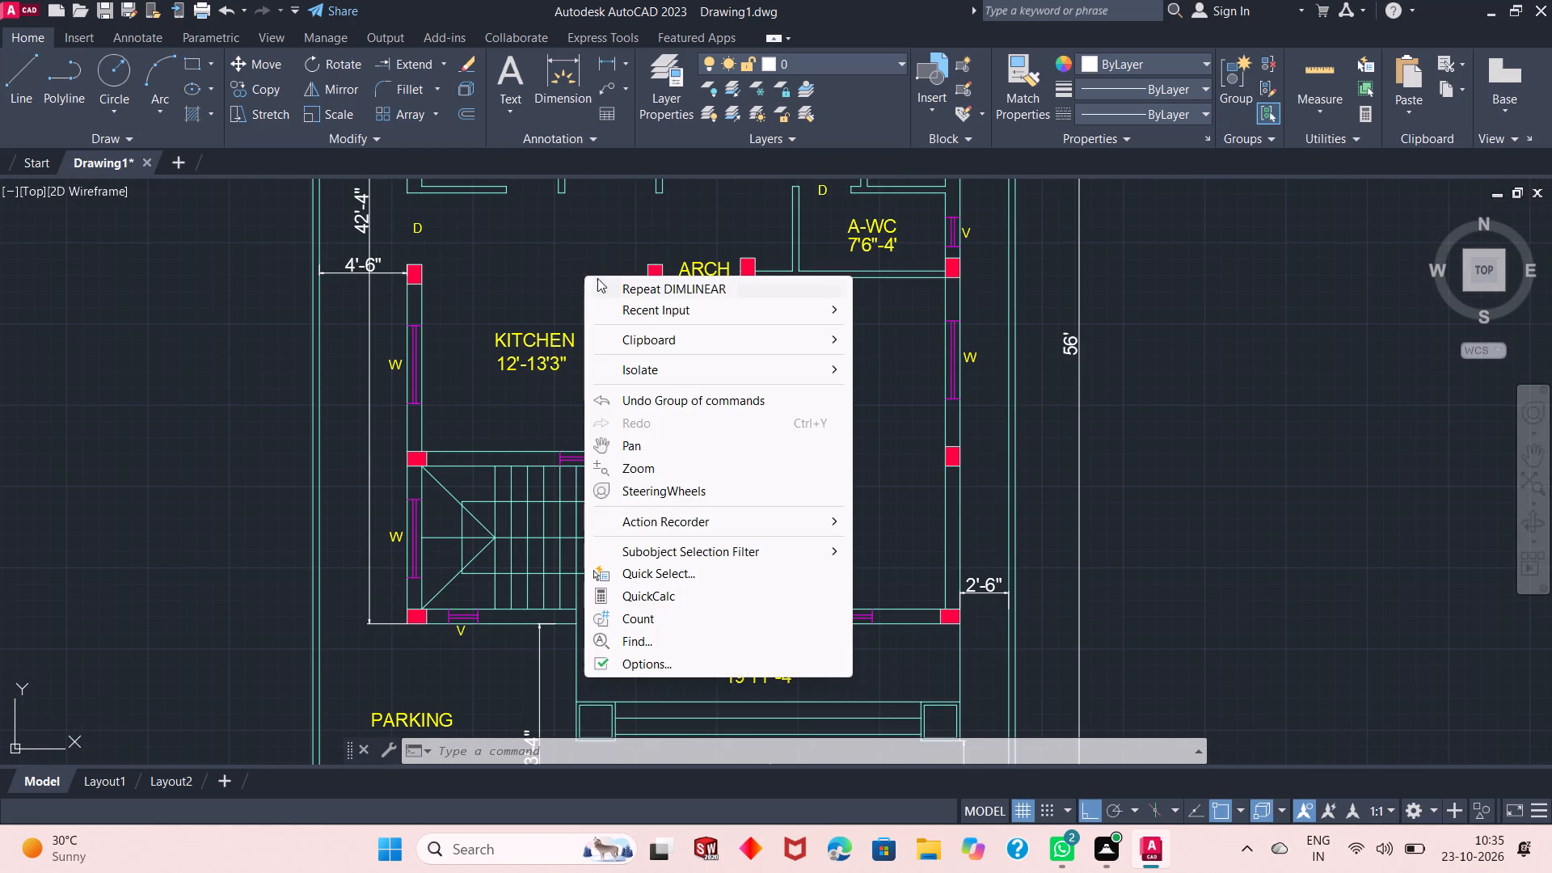
{"action": "left_click", "coordinate": [617, 288]}
{"action": "left_click", "coordinate": [654, 420]}
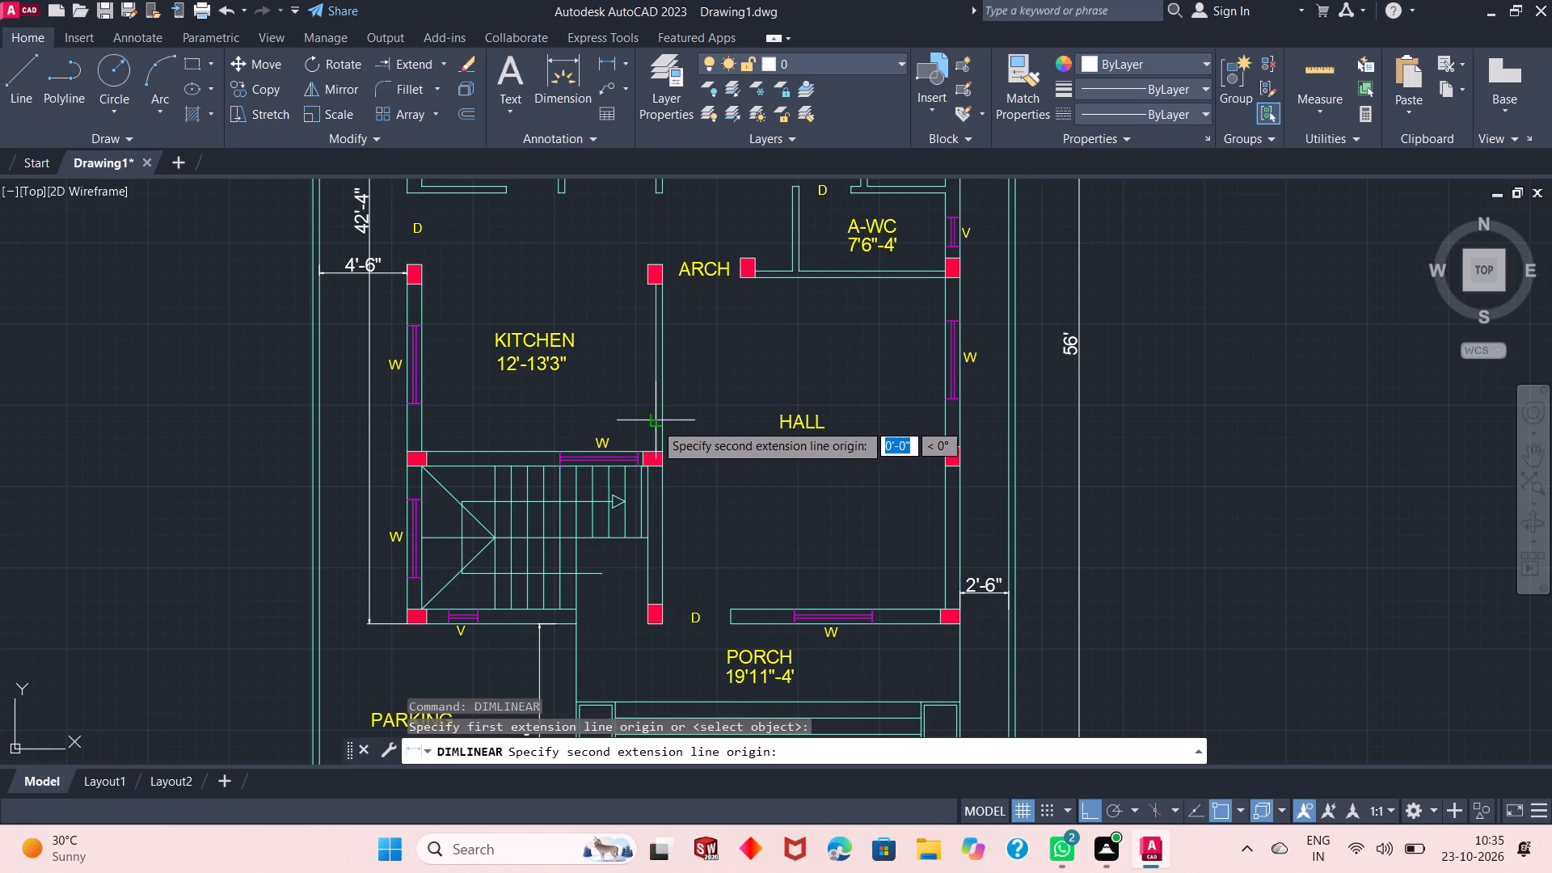
{"action": "left_click", "coordinate": [664, 426]}
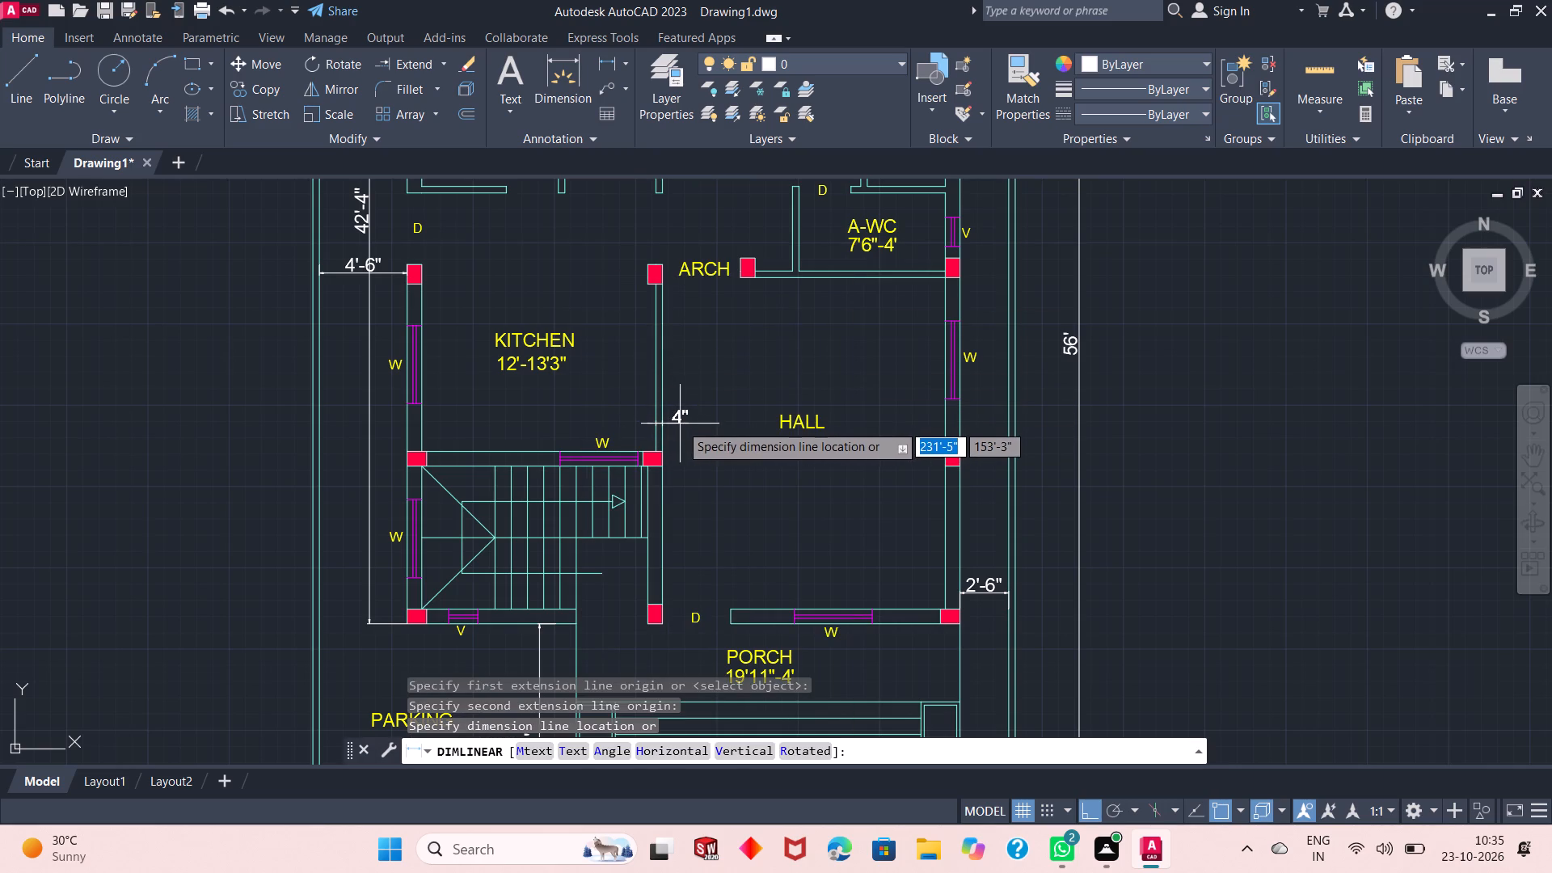
{"action": "left_click", "coordinate": [681, 424]}
Dimension the thickness of the KITCHEN's outer wall just behind the staircase, placing the text on the KITCHEN side.
{"action": "right_click", "coordinate": [694, 358]}
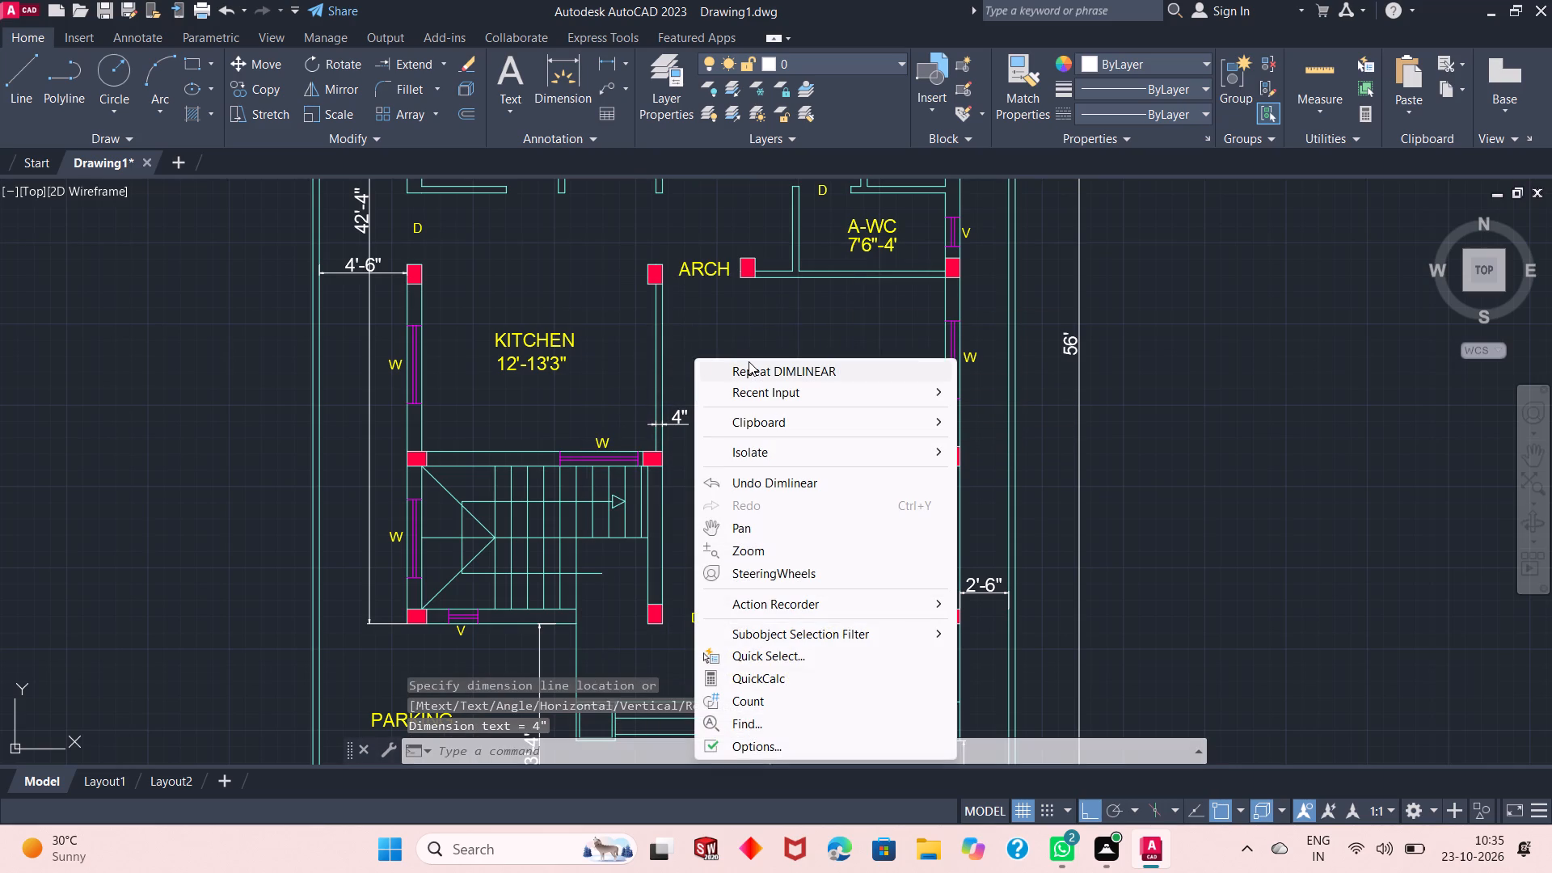
{"action": "left_click", "coordinate": [749, 361]}
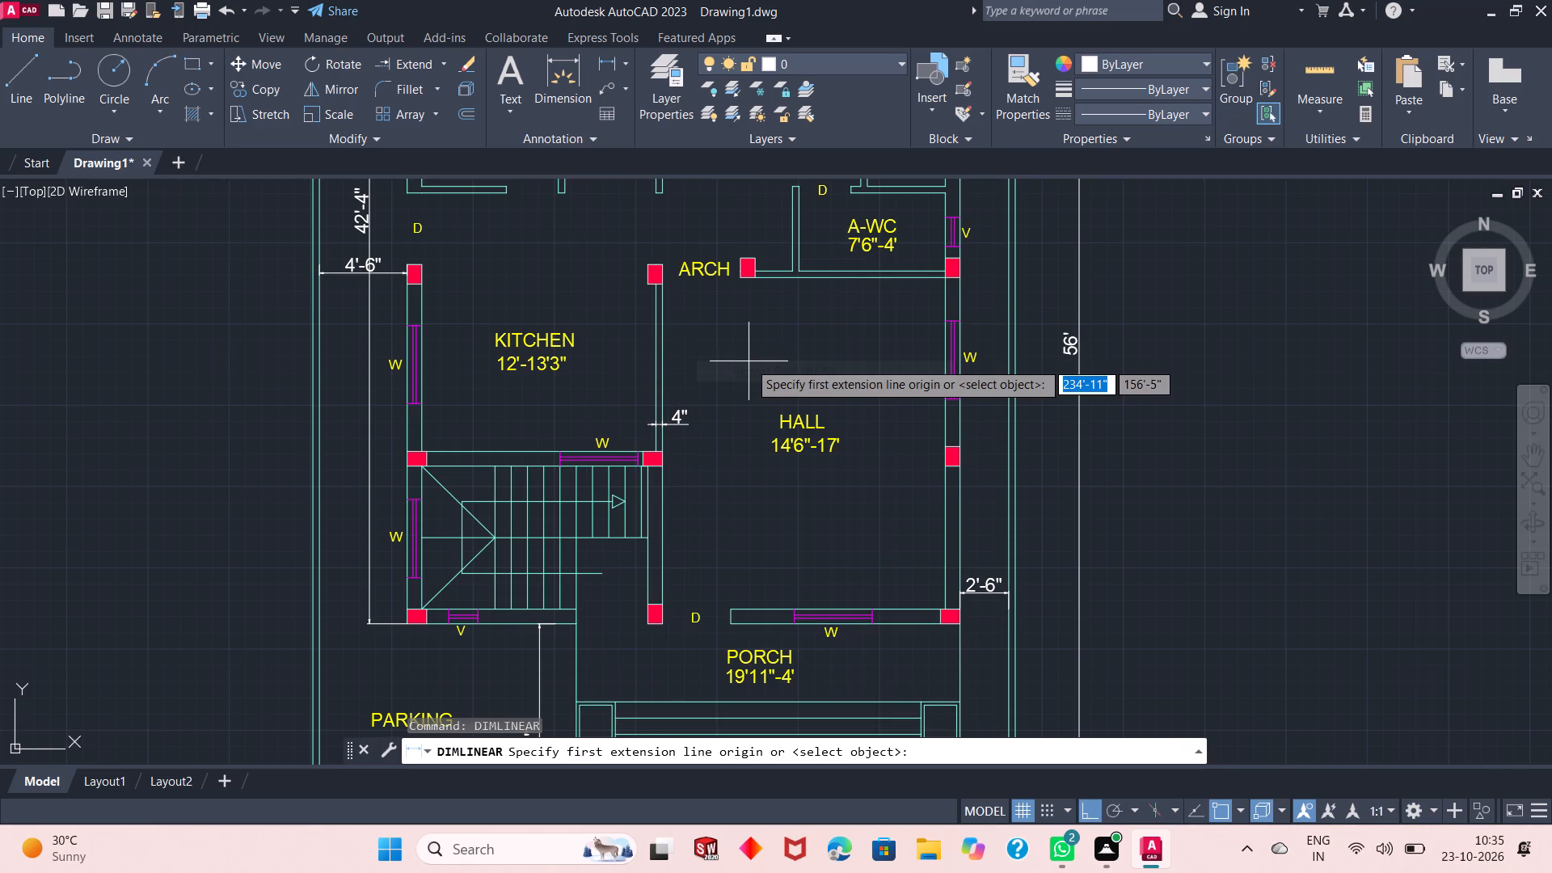
{"action": "left_click", "coordinate": [411, 424]}
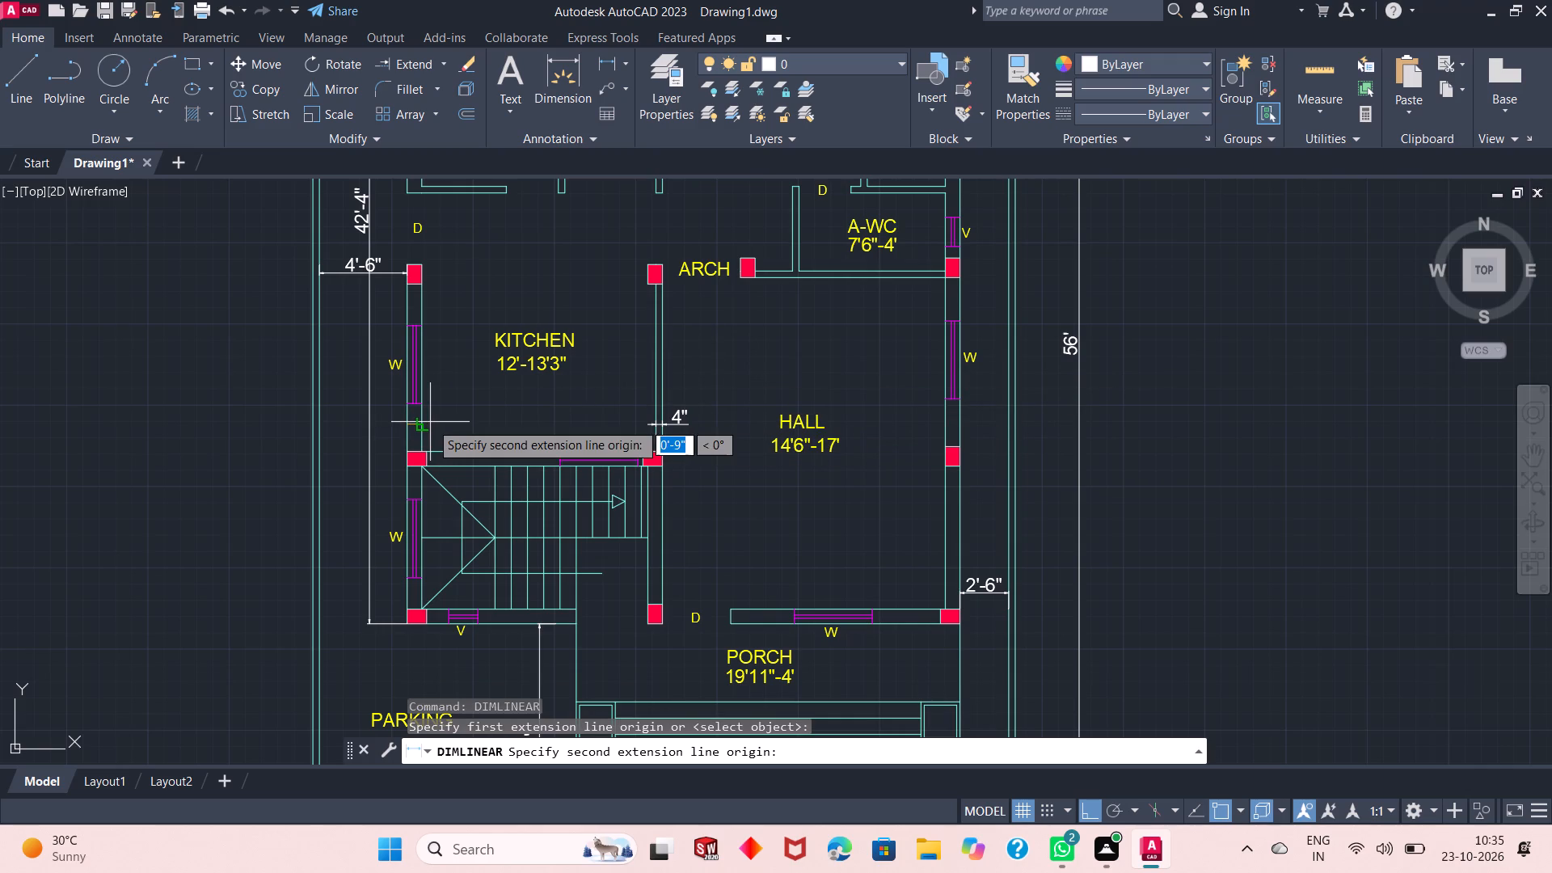
{"action": "left_click", "coordinate": [426, 424]}
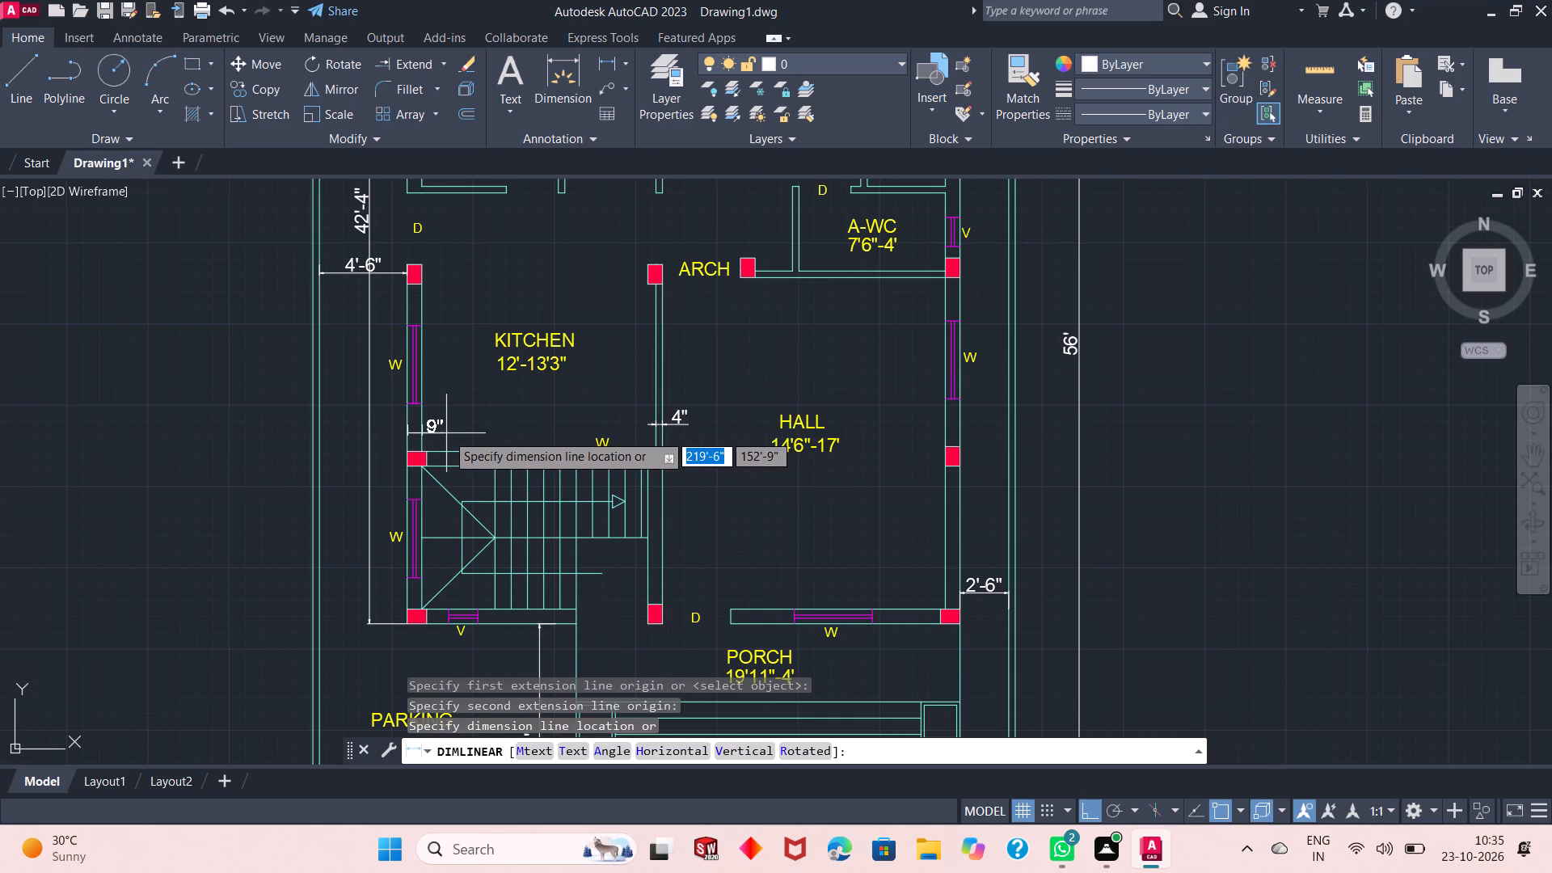
{"action": "left_click", "coordinate": [446, 433]}
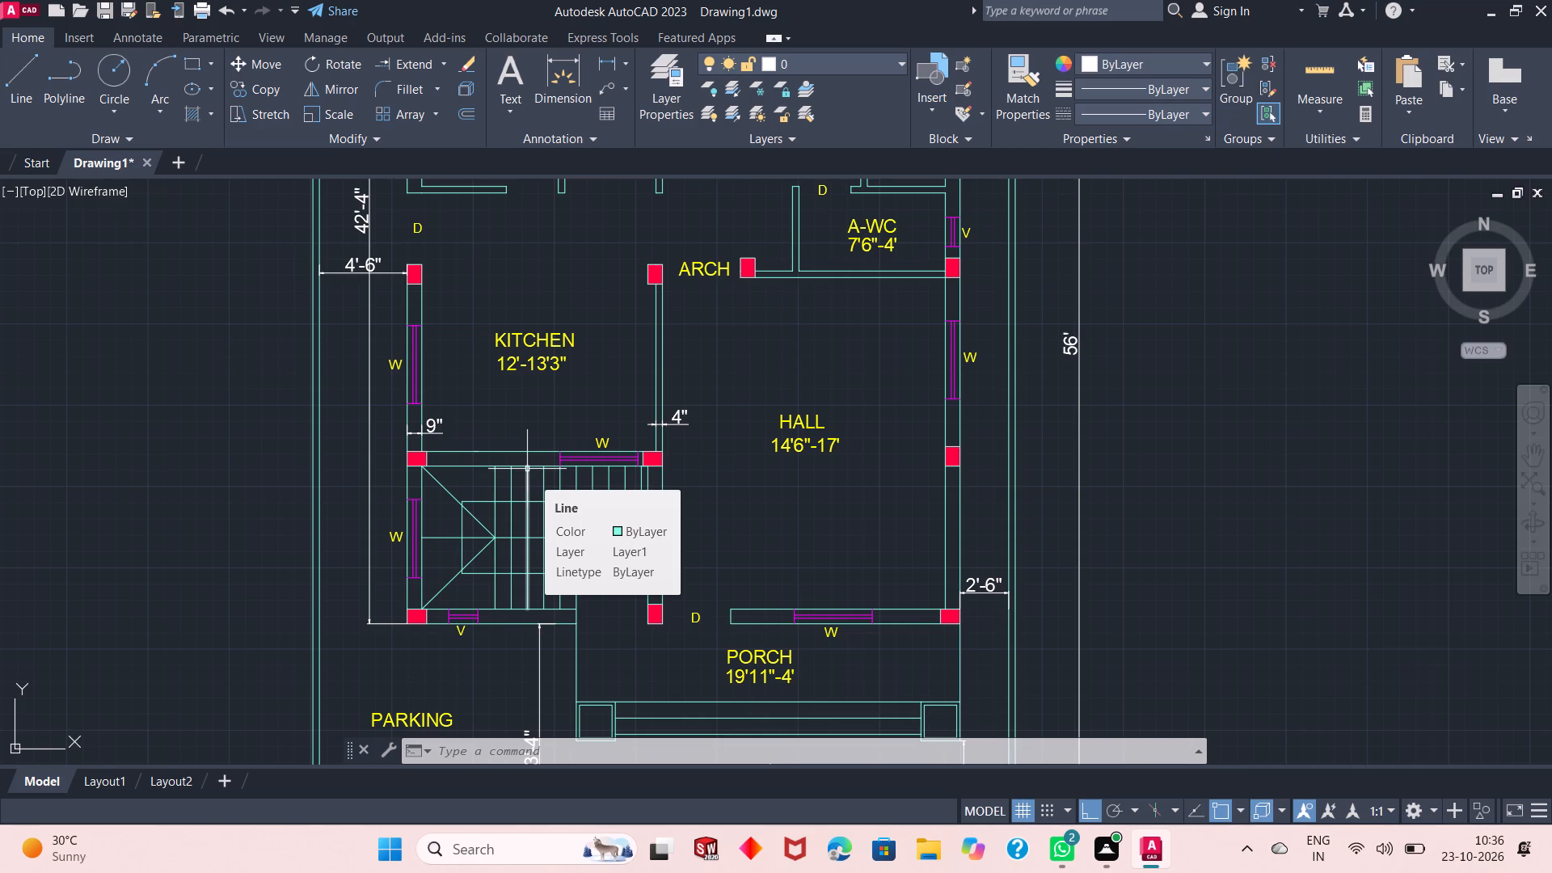
Review the whole floor plan for its placed dimensions and room labels.
{"action": "scroll", "coordinate": [676, 450], "scroll_direction": "down", "scroll_amount": 4}
{"action": "scroll", "coordinate": [680, 420], "scroll_direction": "up", "scroll_amount": 2}
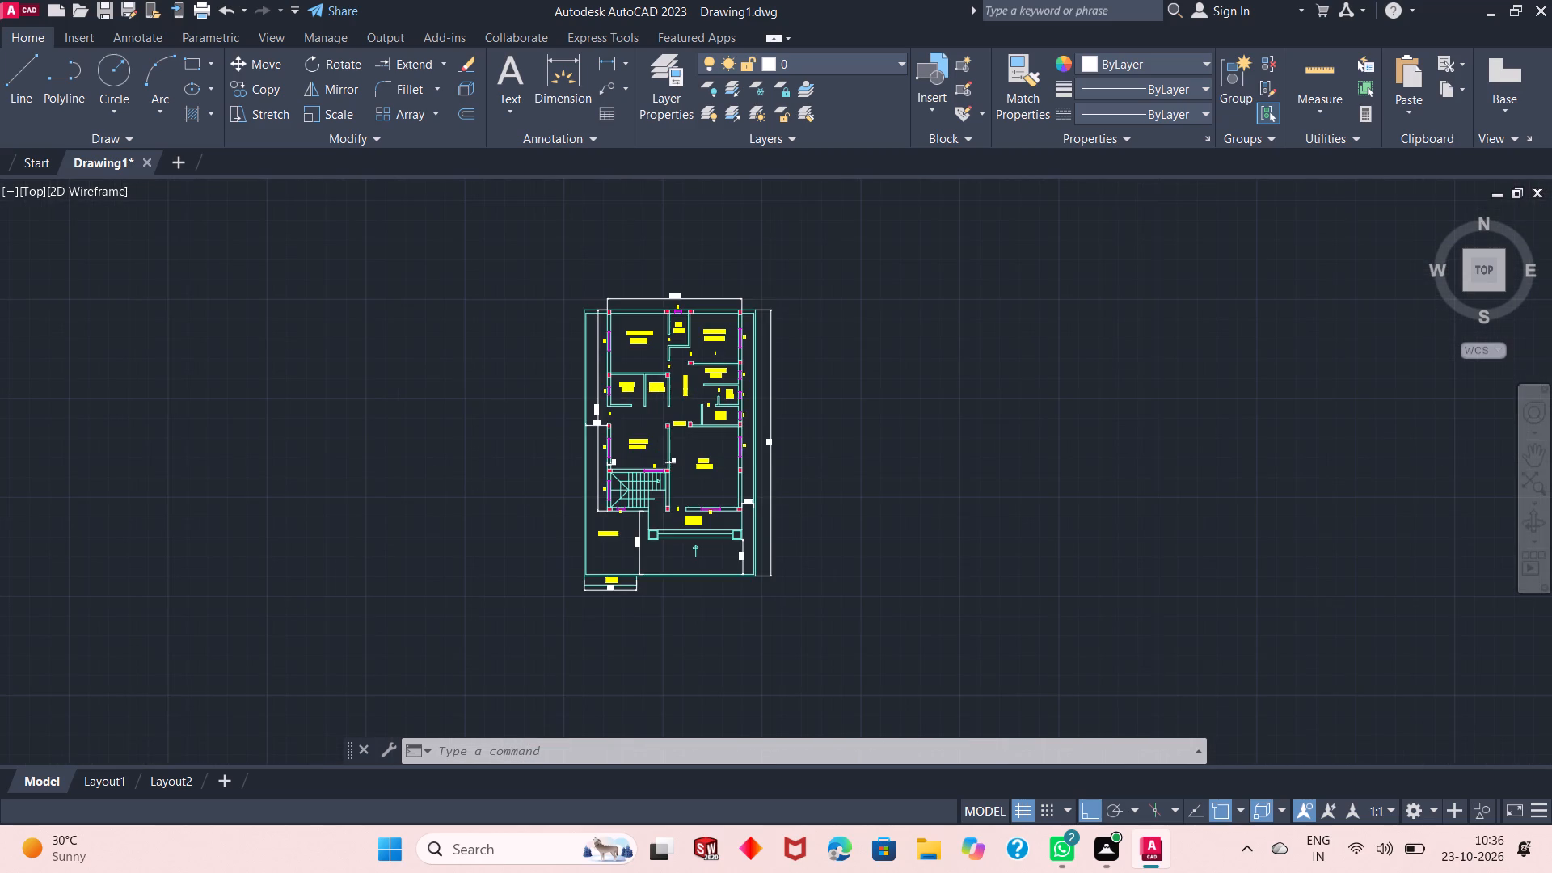
{"action": "scroll", "coordinate": [680, 420], "scroll_direction": "up", "scroll_amount": 2}
{"action": "scroll", "coordinate": [675, 449], "scroll_direction": "down", "scroll_amount": 1}
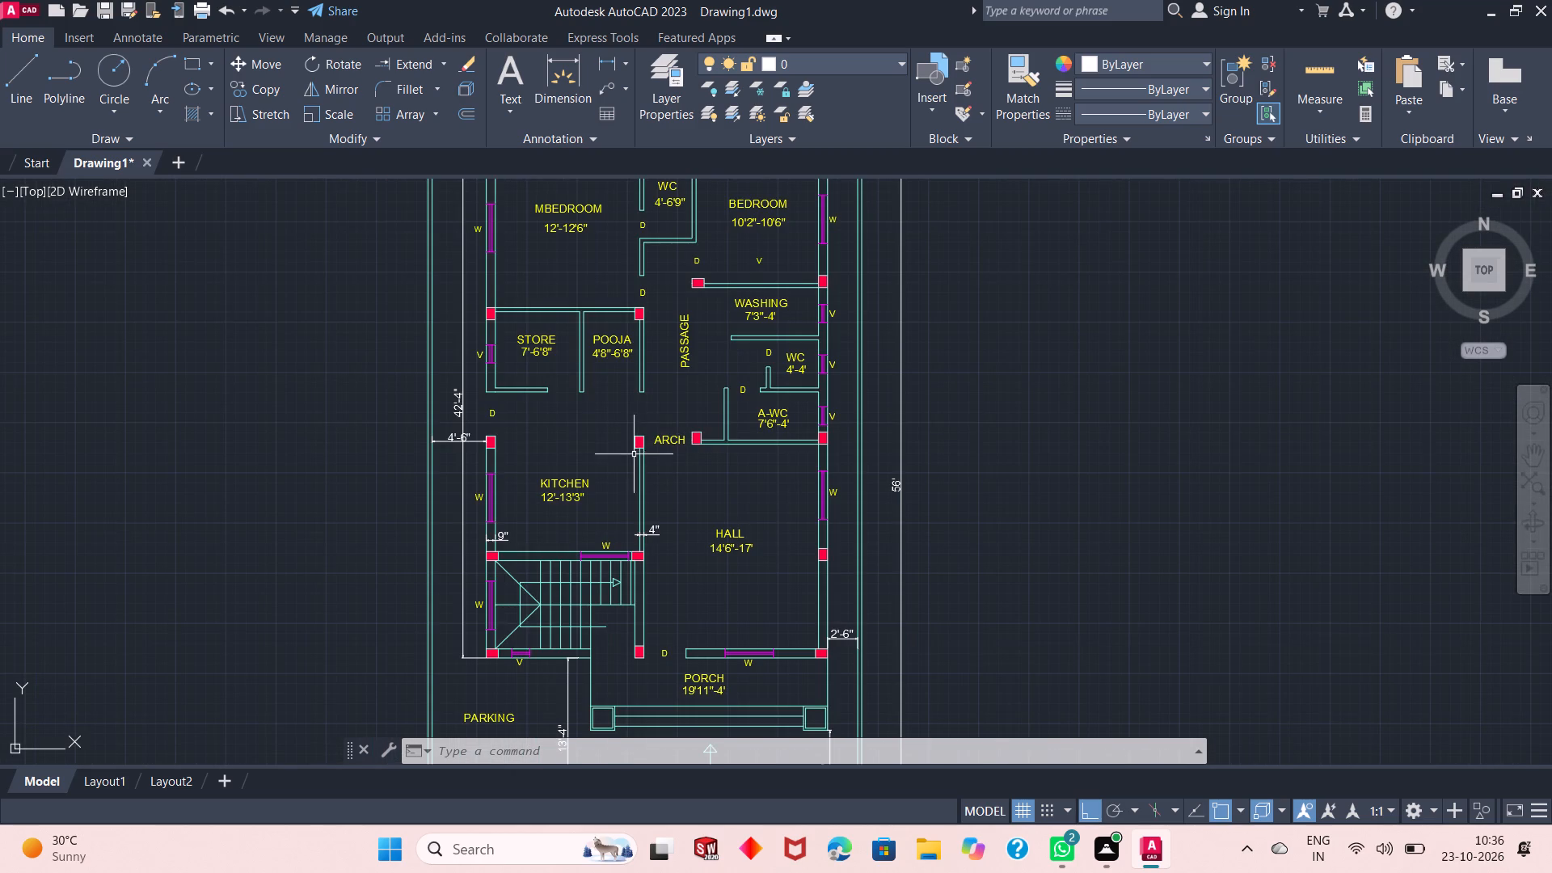
{"action": "scroll", "coordinate": [605, 513], "scroll_direction": "down", "scroll_amount": 1}
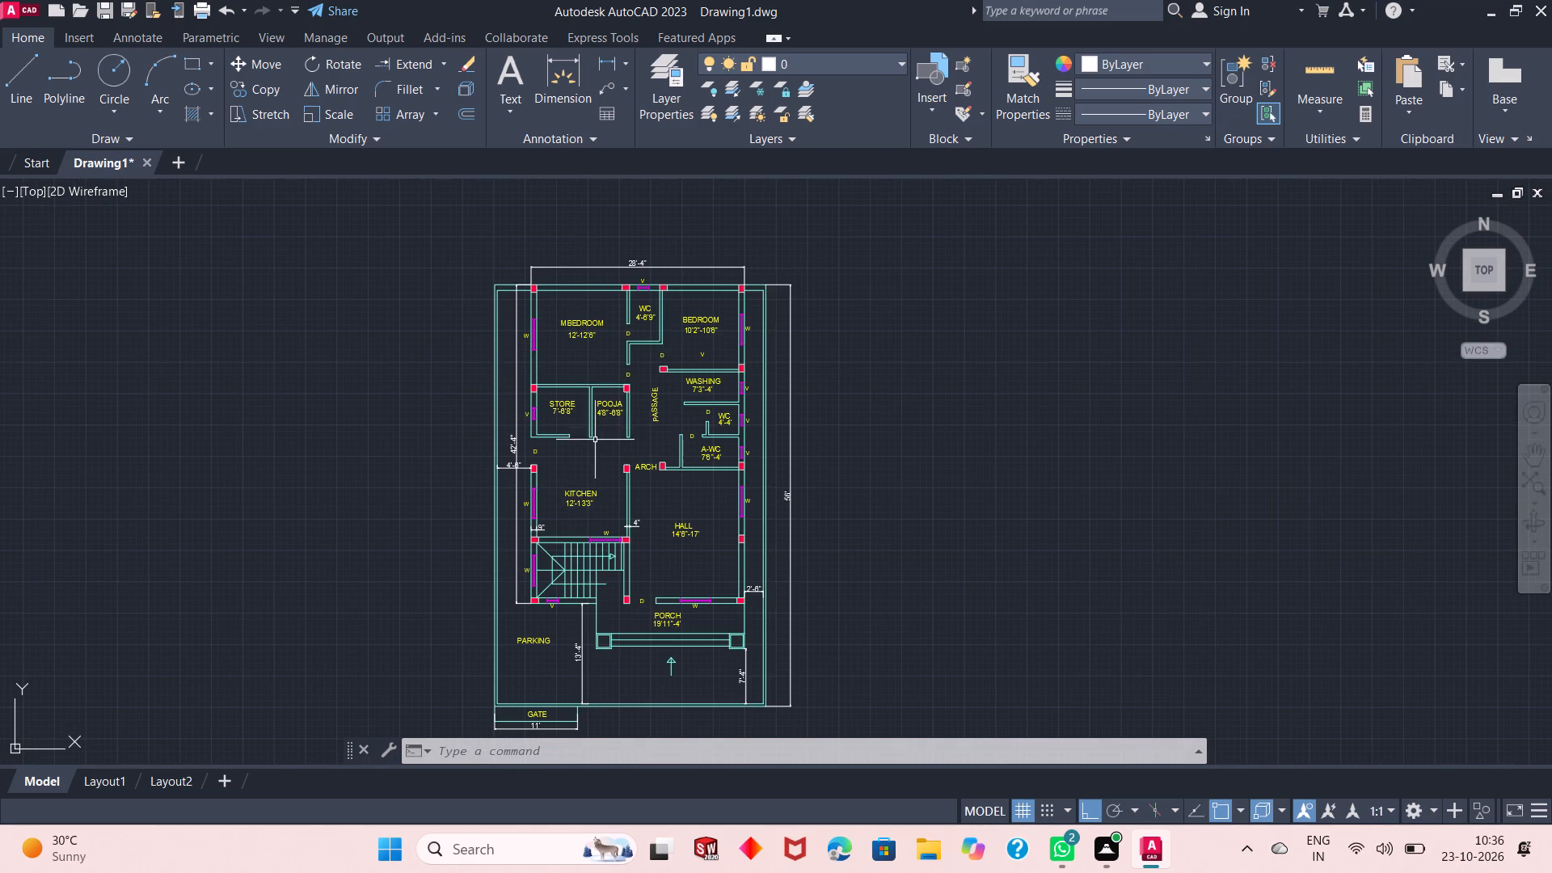
{"action": "scroll", "coordinate": [511, 323], "scroll_direction": "up", "scroll_amount": 1}
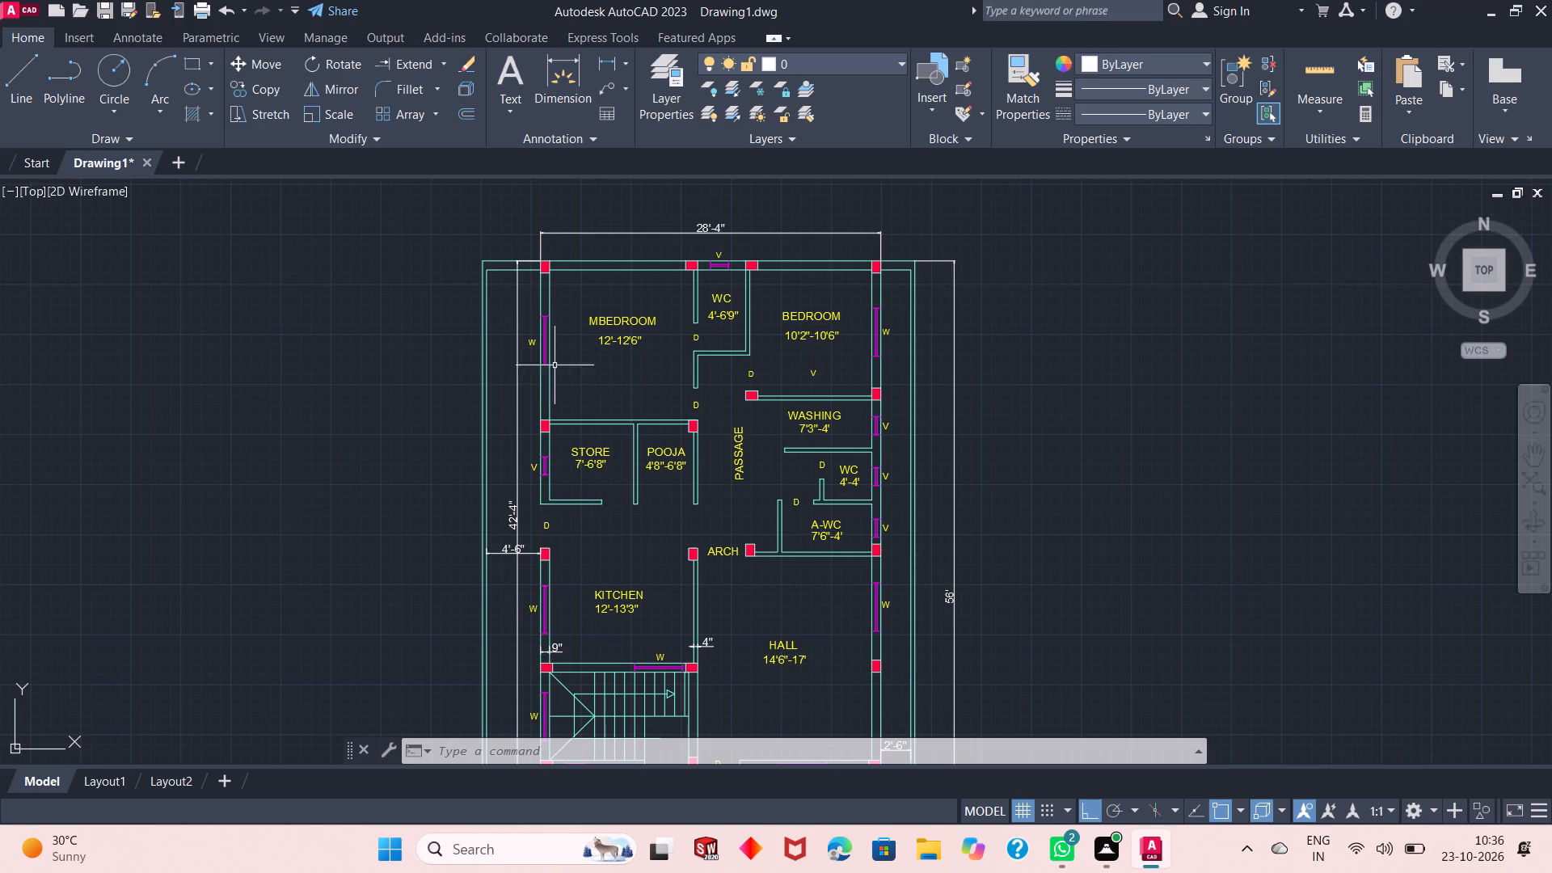
{"action": "scroll", "coordinate": [614, 435], "scroll_direction": "down", "scroll_amount": 1}
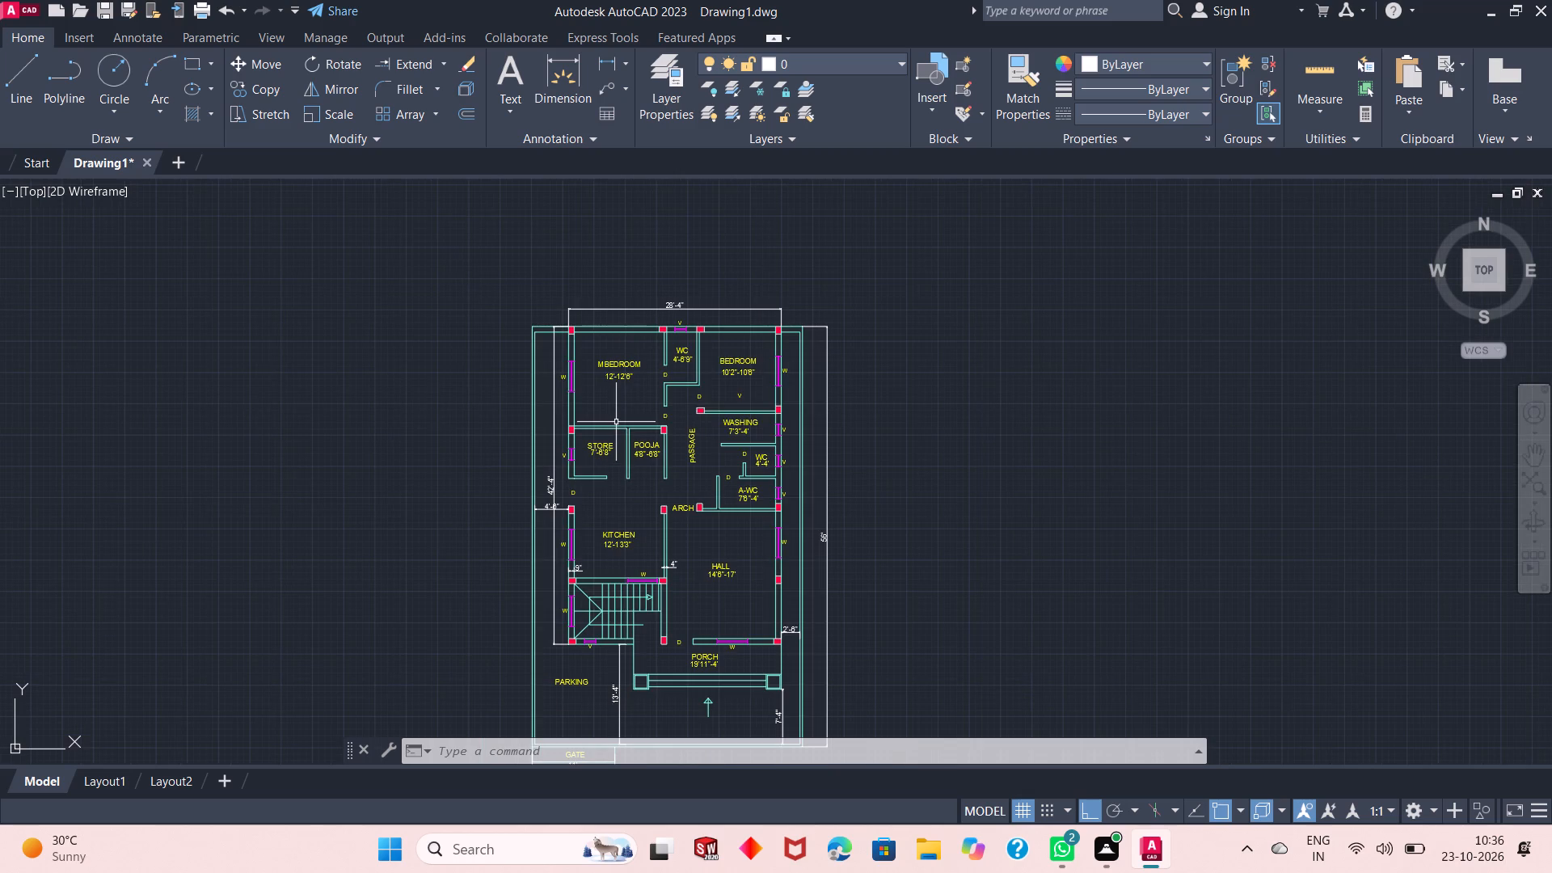
Make Layer2 the current layer.
{"action": "left_click", "coordinate": [812, 66]}
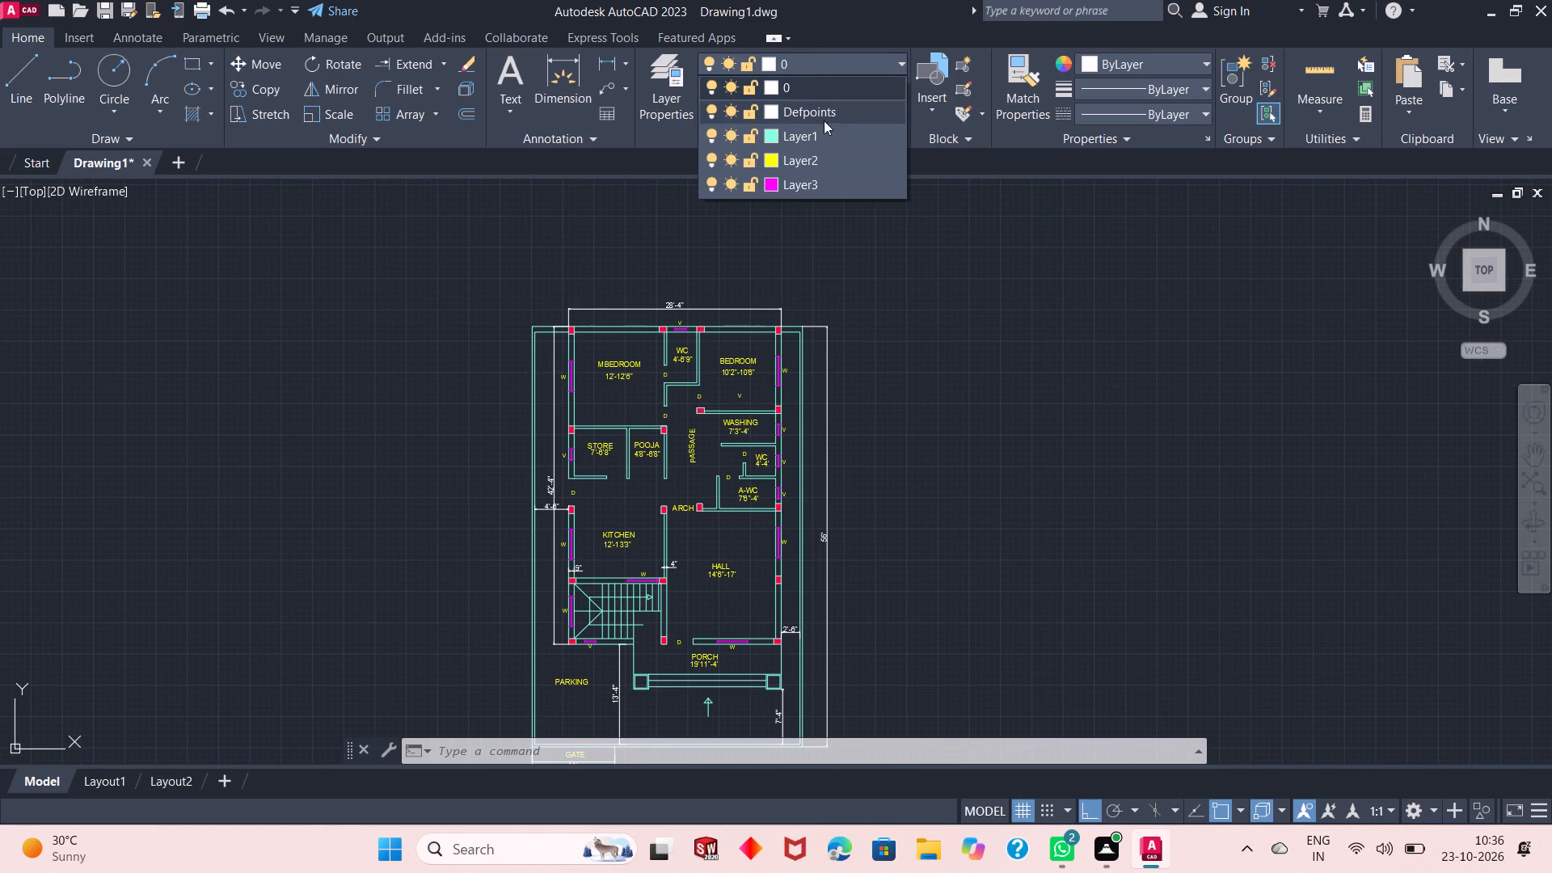
{"action": "left_click", "coordinate": [825, 156]}
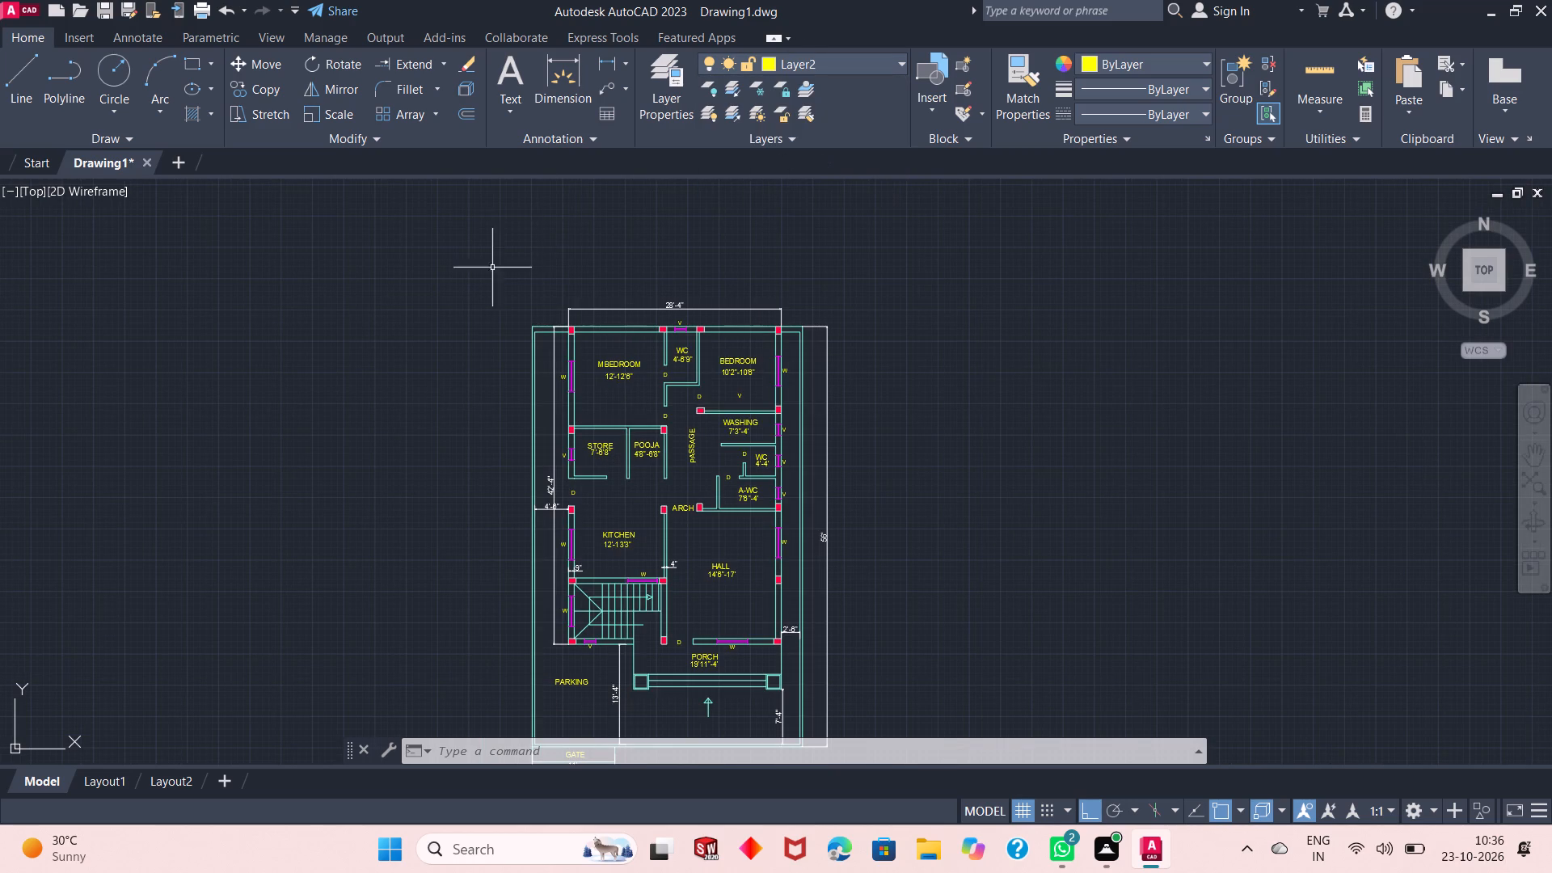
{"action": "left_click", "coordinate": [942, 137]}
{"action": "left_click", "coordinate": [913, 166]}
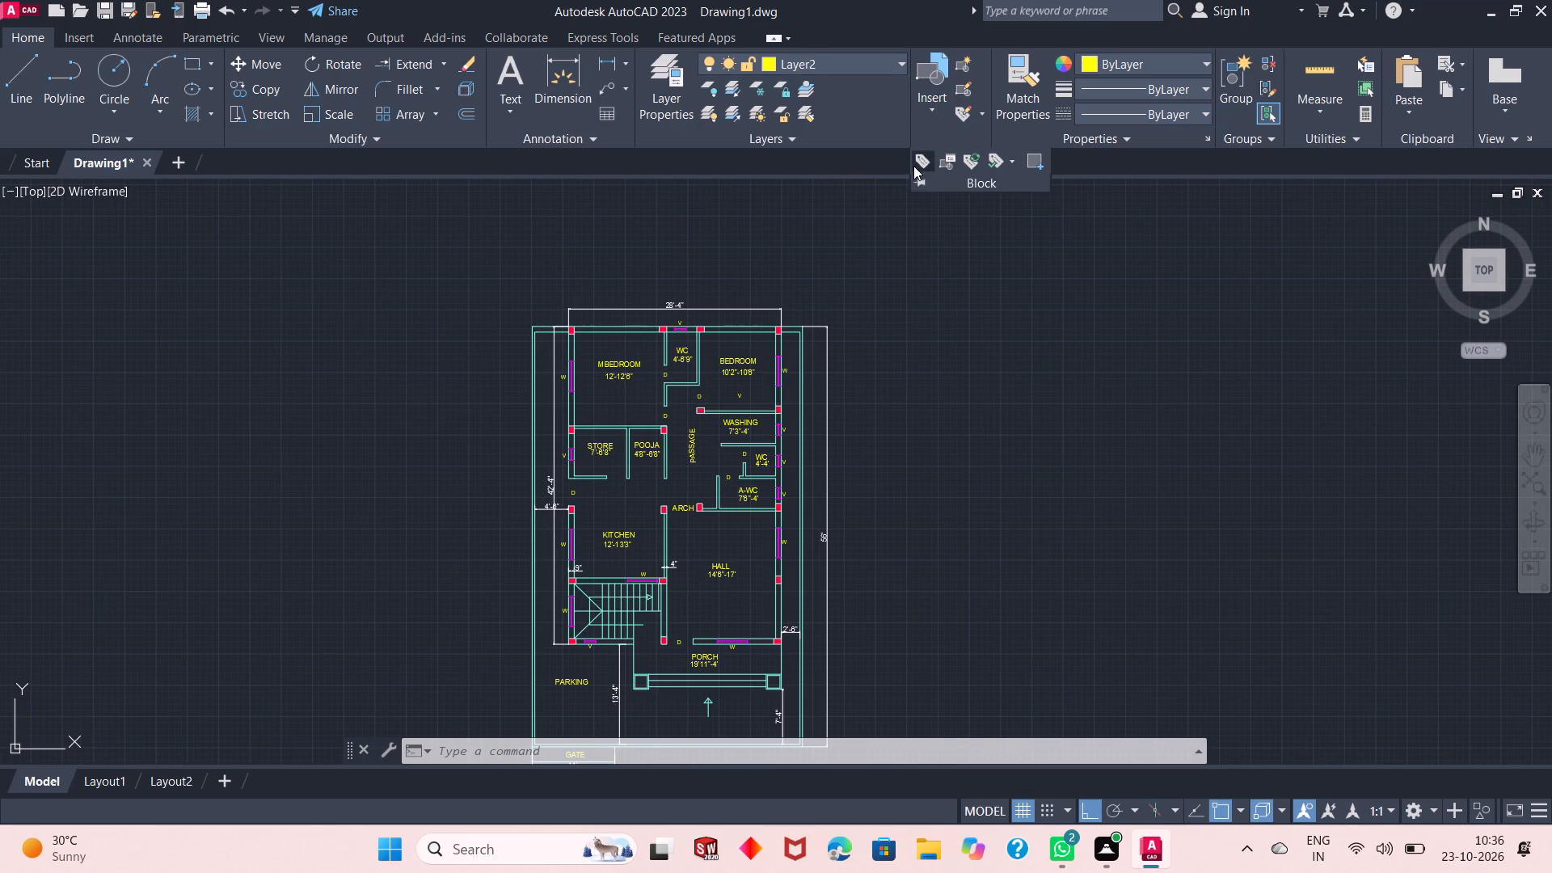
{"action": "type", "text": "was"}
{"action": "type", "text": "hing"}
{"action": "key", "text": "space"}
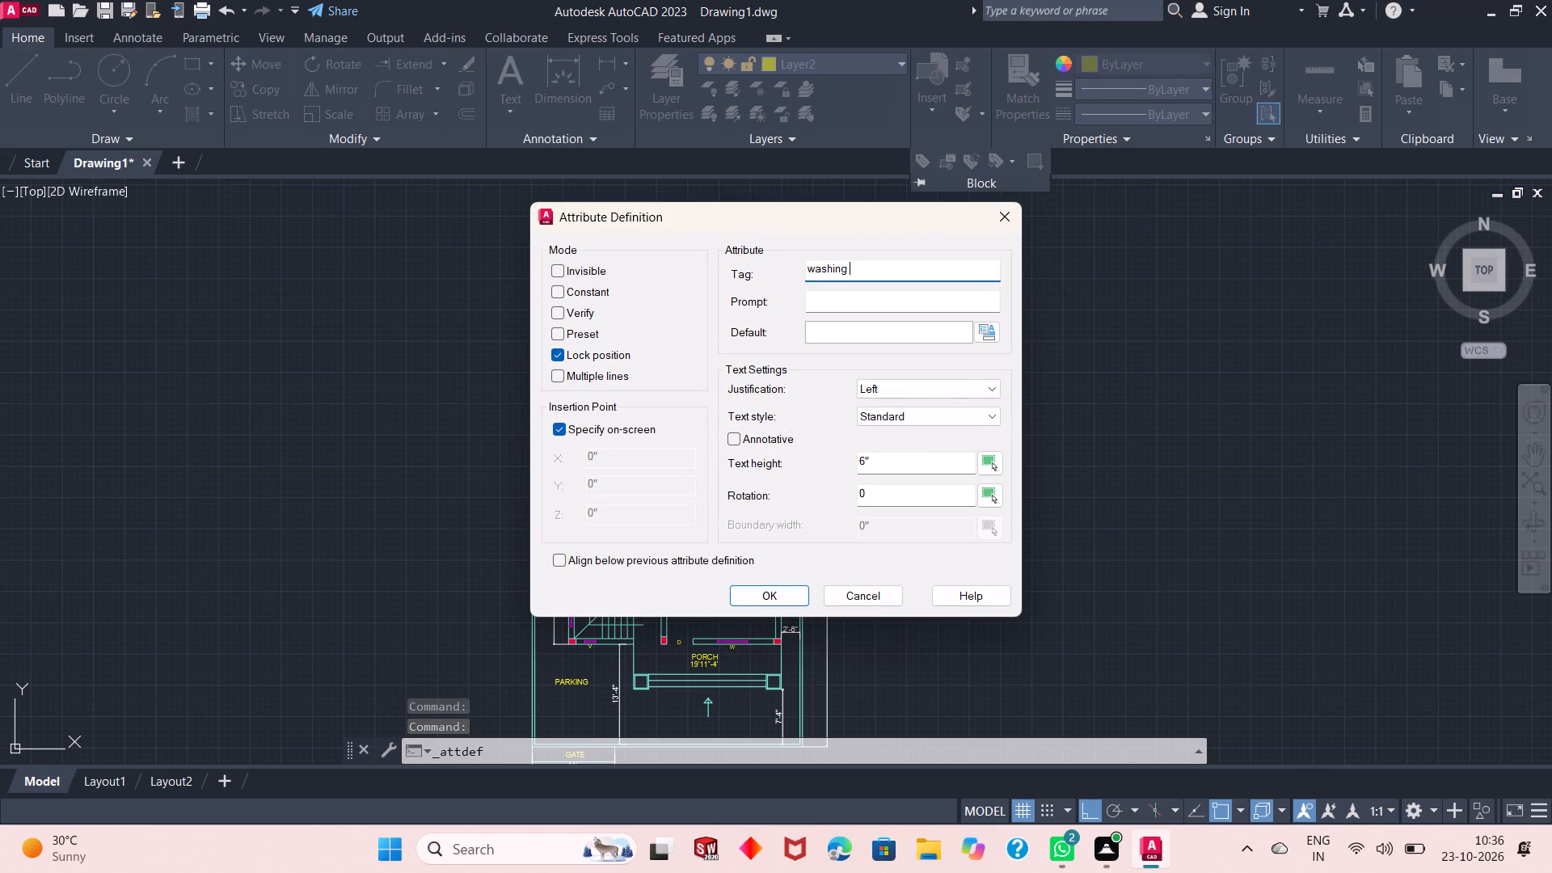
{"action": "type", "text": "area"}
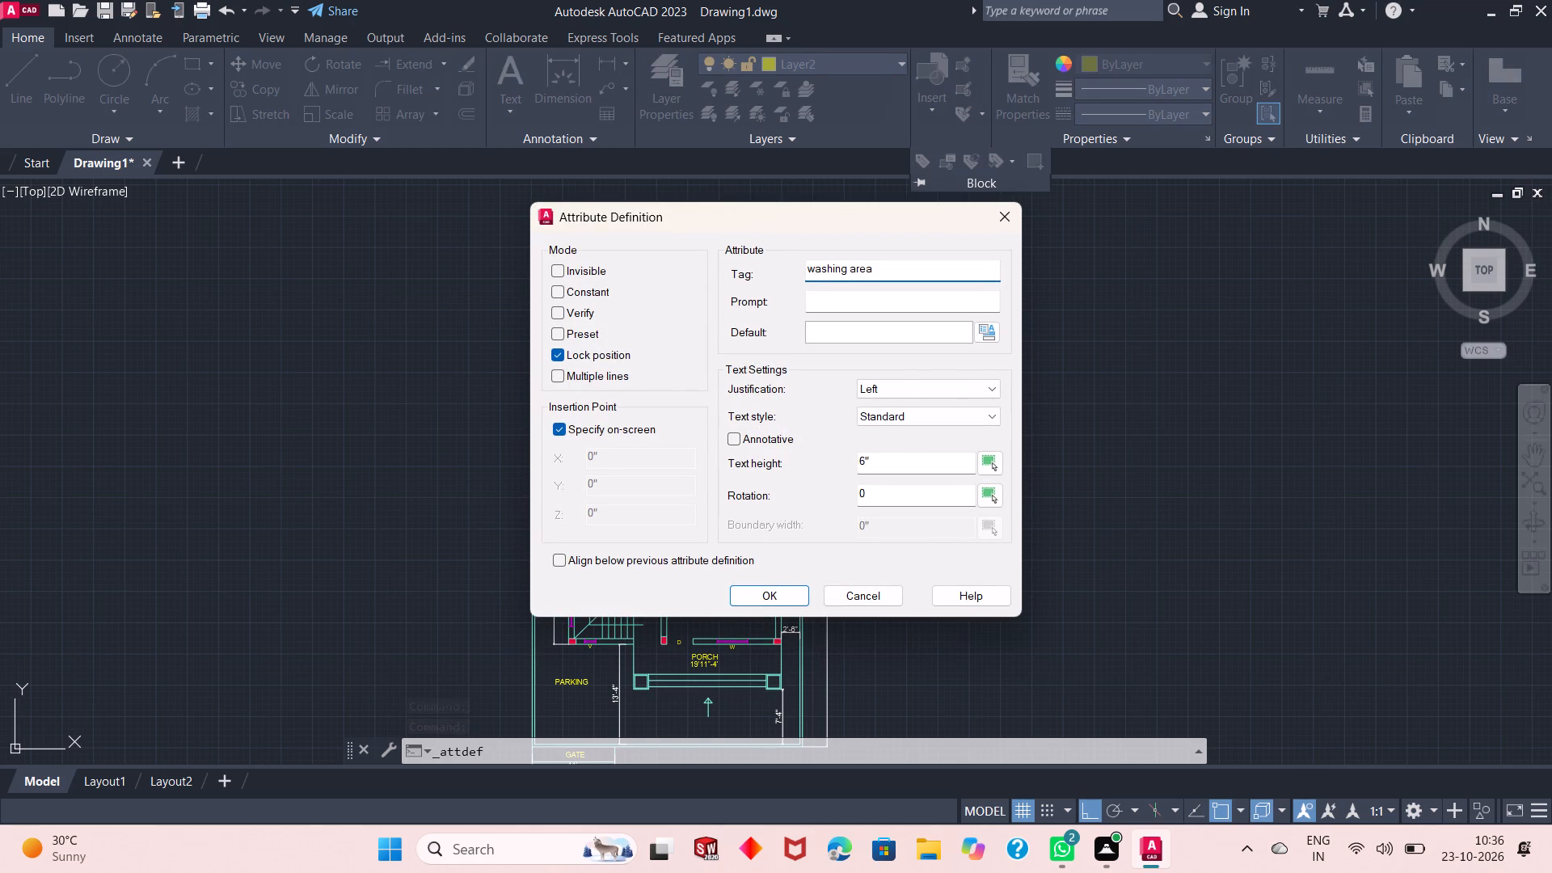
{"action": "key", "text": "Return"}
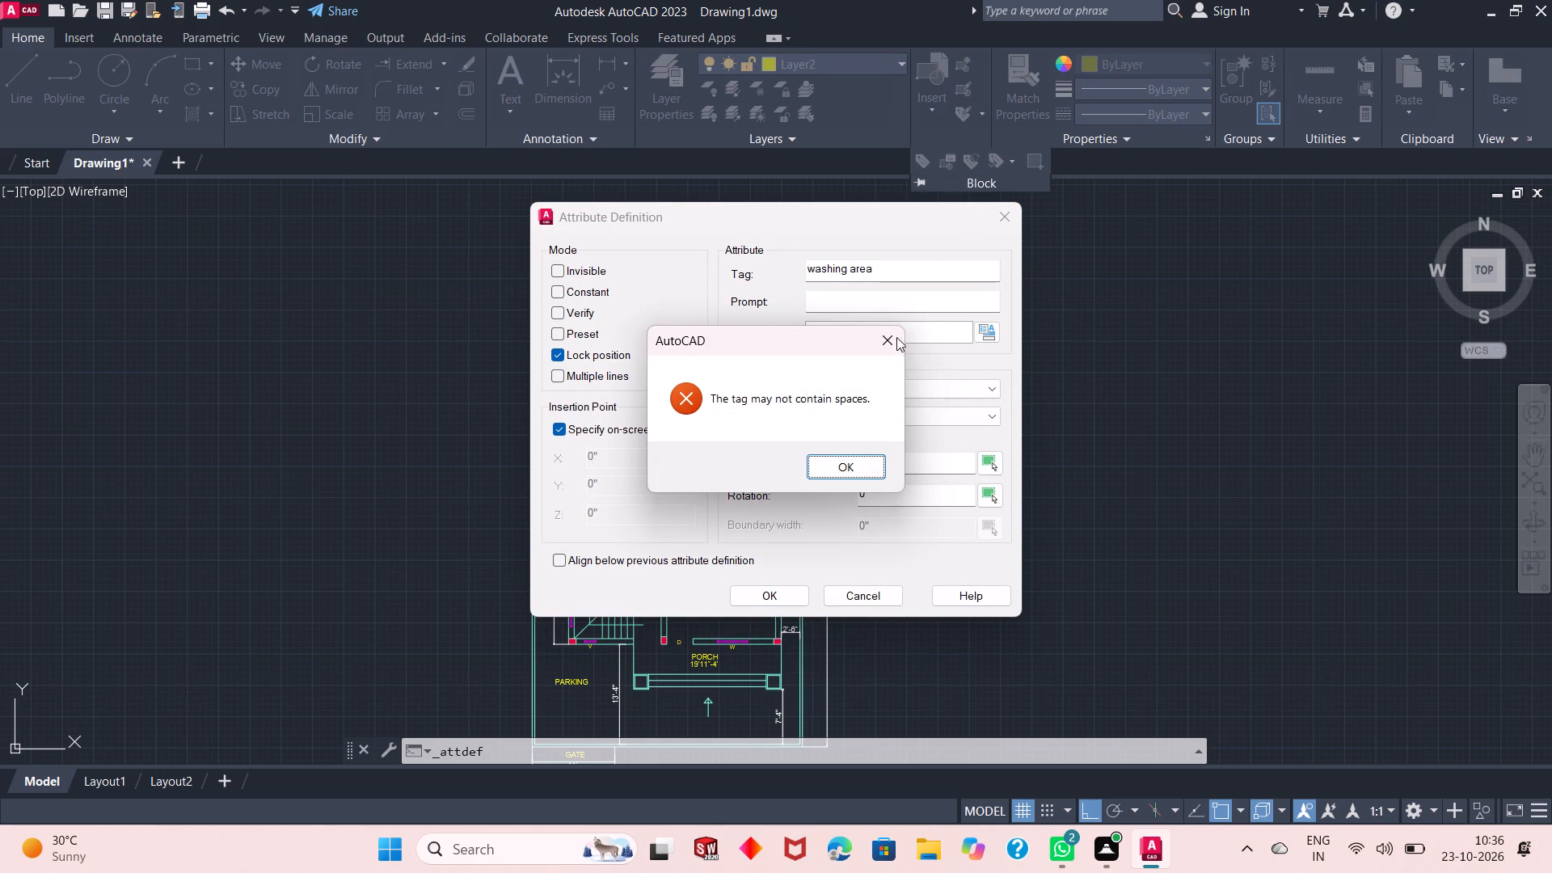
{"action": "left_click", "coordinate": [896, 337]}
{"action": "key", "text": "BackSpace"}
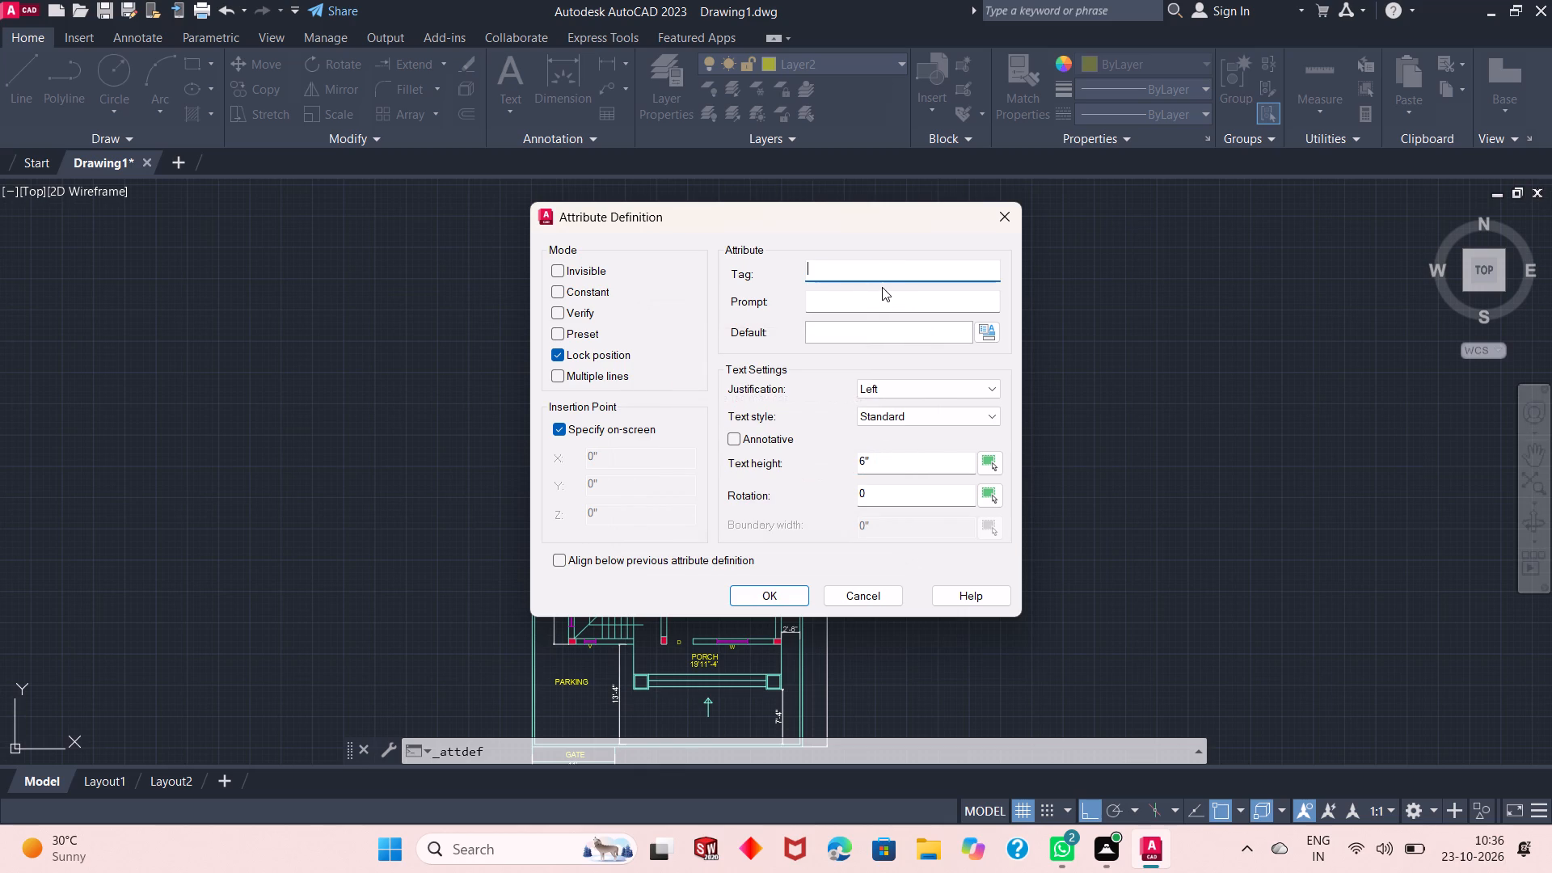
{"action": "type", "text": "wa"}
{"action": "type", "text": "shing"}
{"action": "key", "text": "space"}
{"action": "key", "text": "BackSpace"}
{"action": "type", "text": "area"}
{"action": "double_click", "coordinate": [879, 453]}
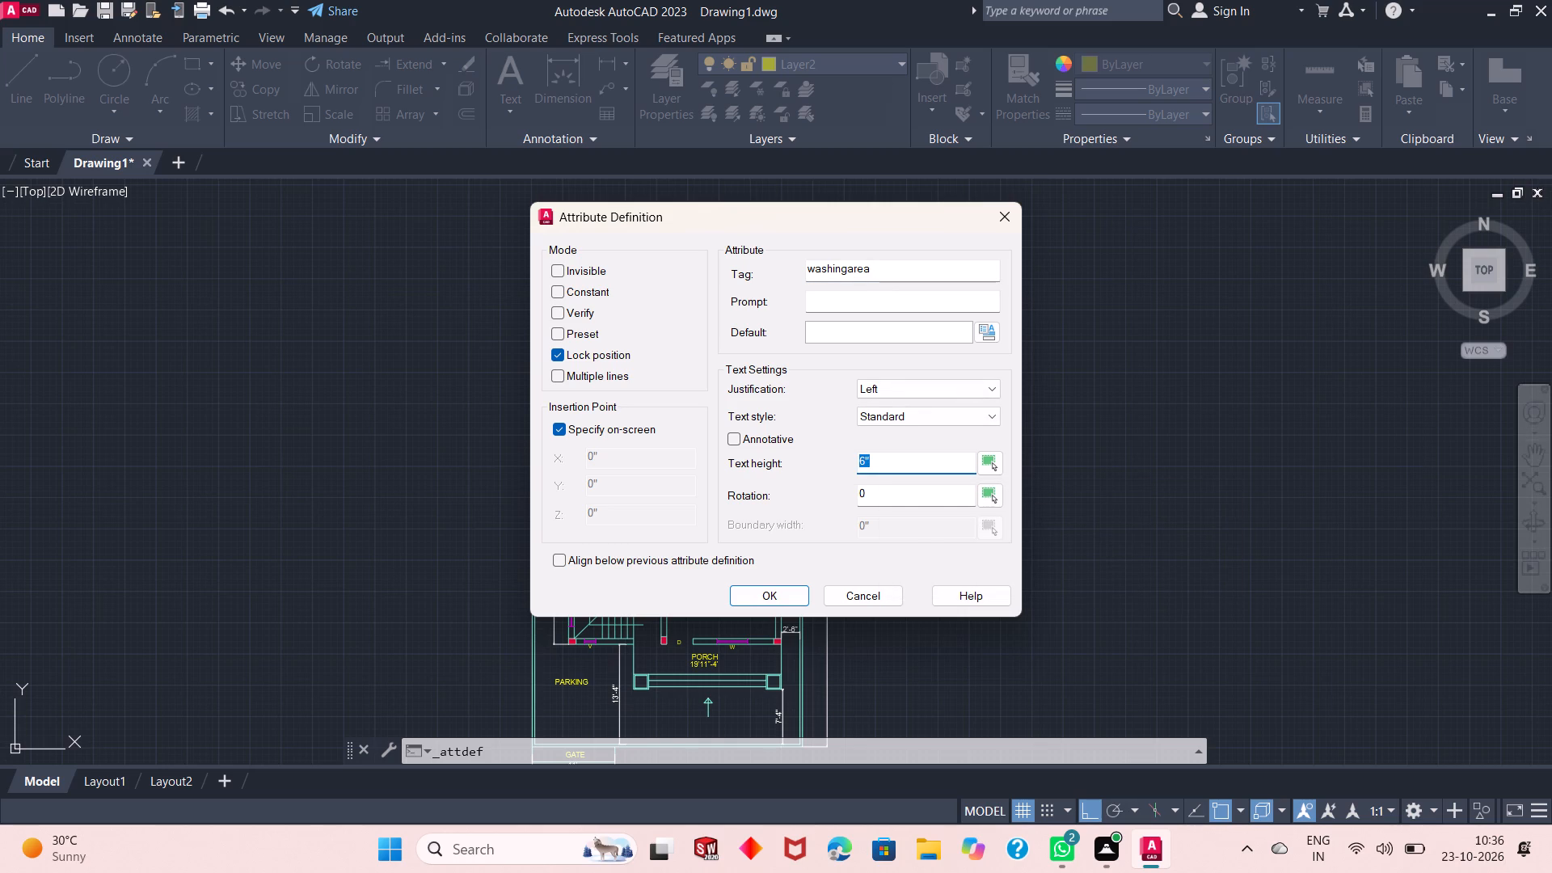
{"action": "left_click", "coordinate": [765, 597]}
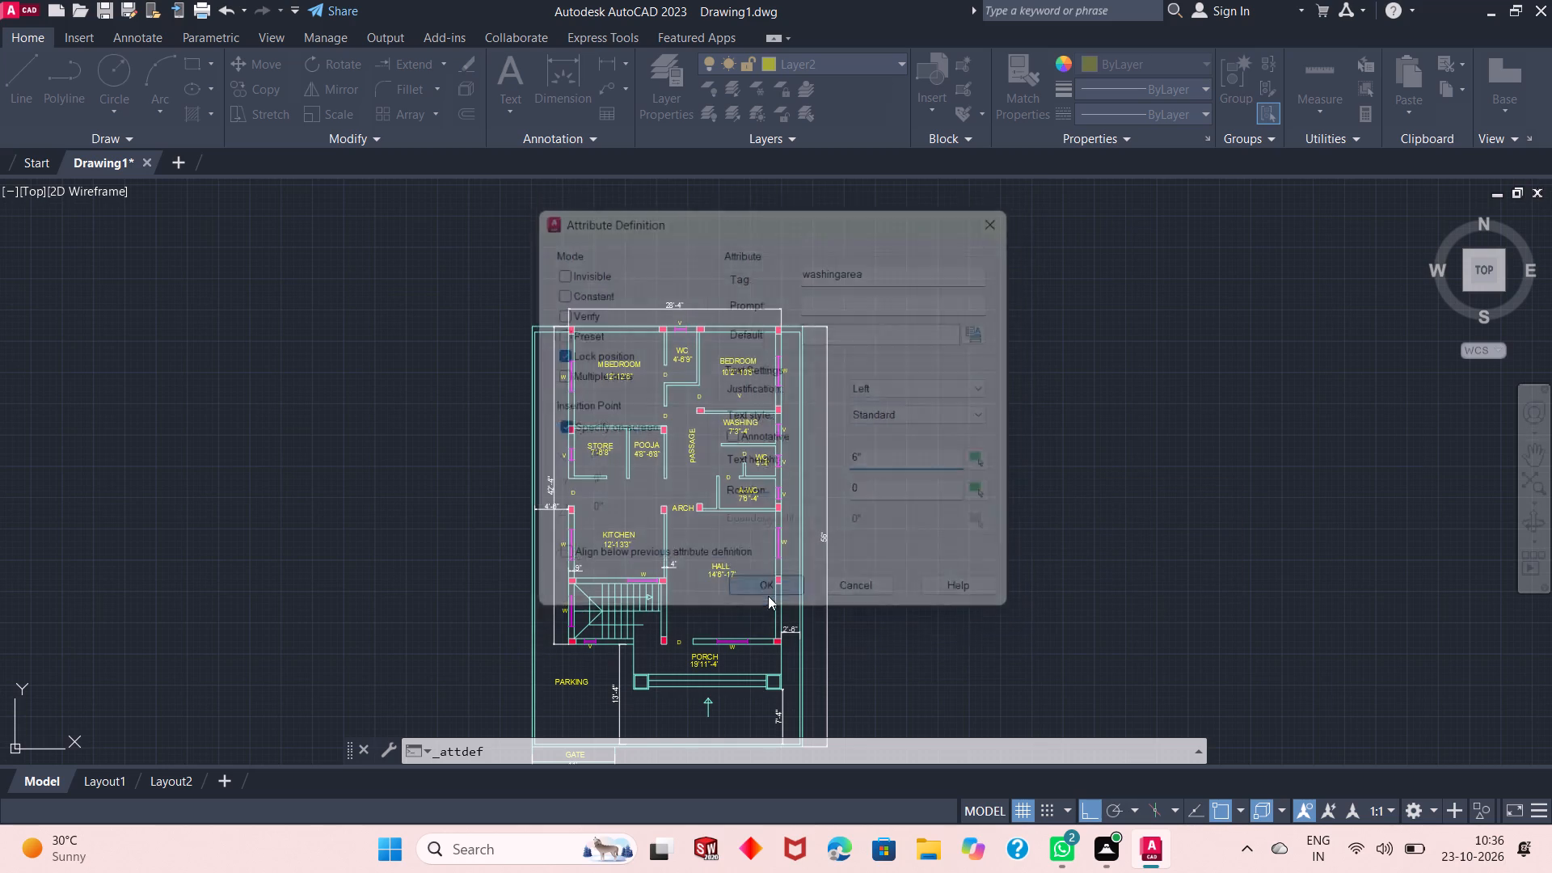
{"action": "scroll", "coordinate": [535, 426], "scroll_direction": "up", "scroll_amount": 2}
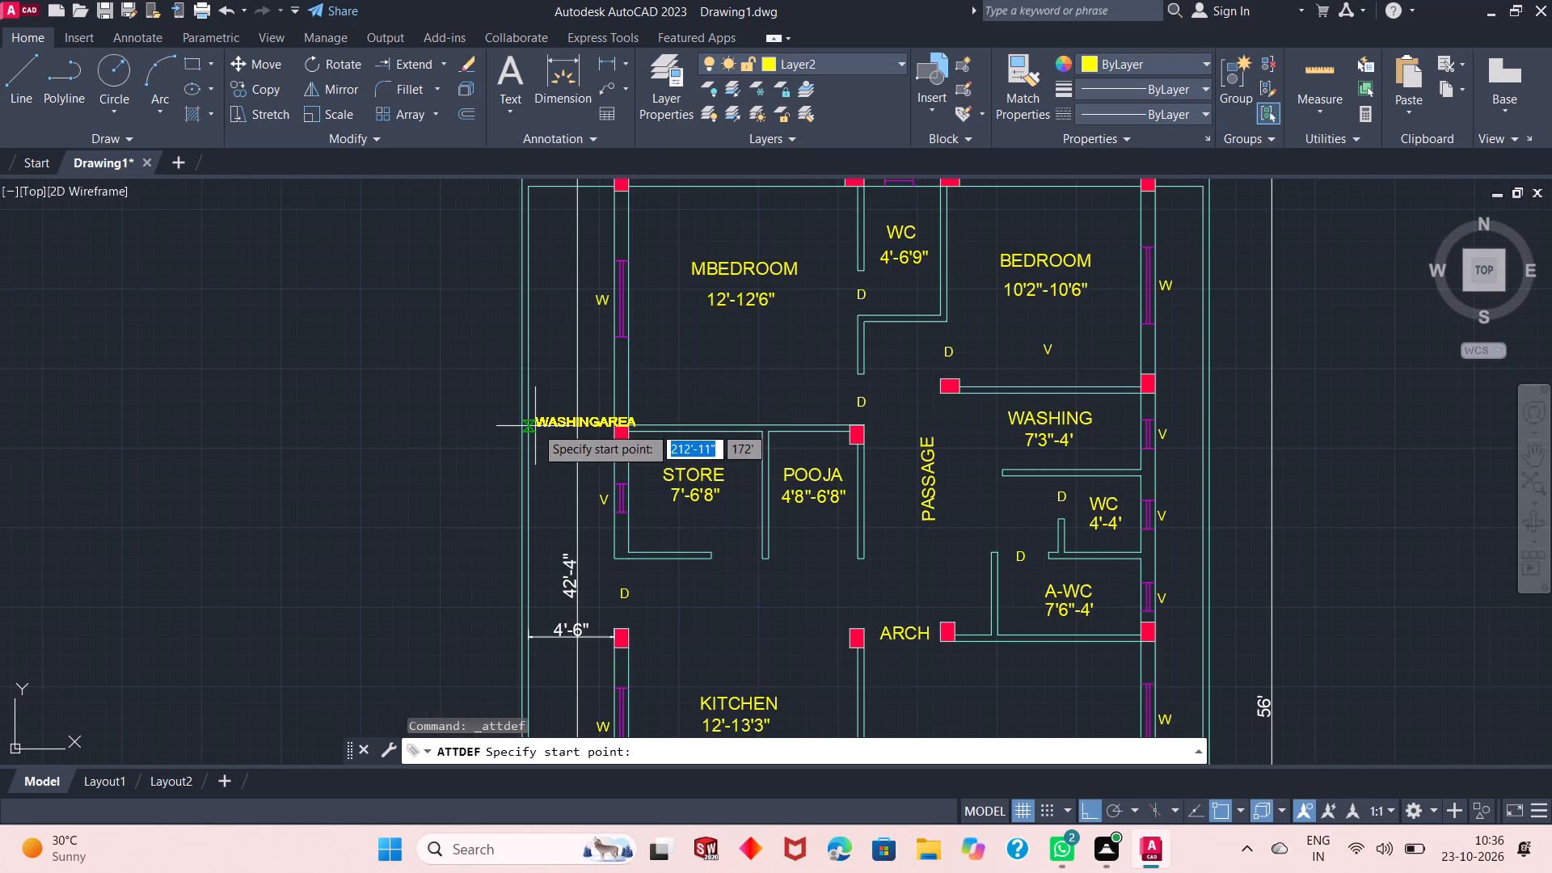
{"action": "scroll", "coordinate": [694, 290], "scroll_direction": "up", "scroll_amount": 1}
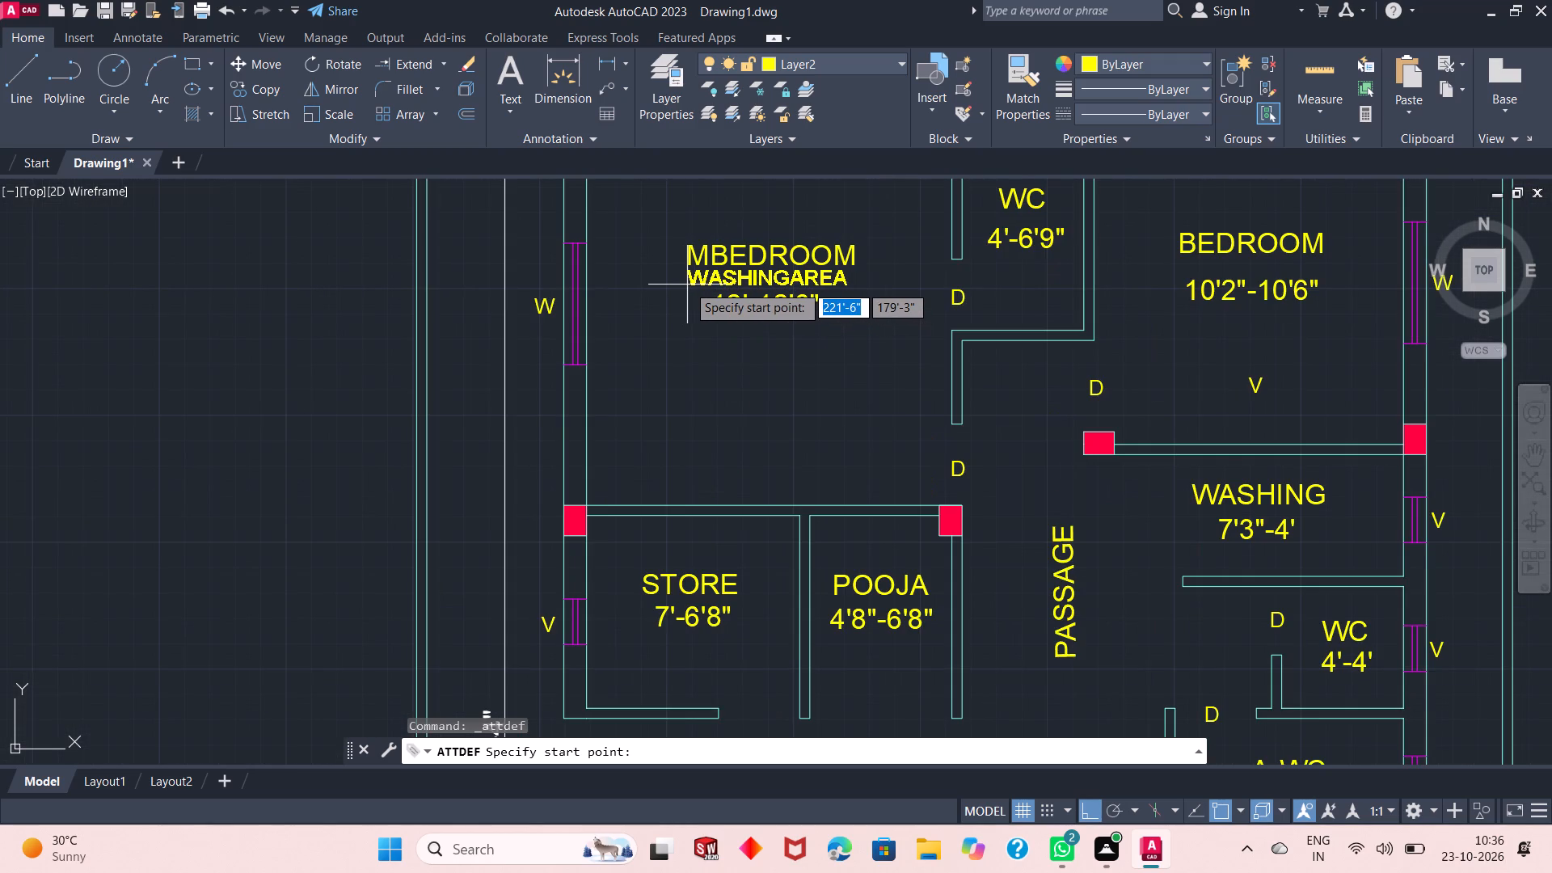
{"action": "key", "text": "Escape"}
Create an attribute definition with the tag washingarea and text height 8", placing it outside the boundary wall on the MBEDROOM side.
{"action": "key", "text": "space"}
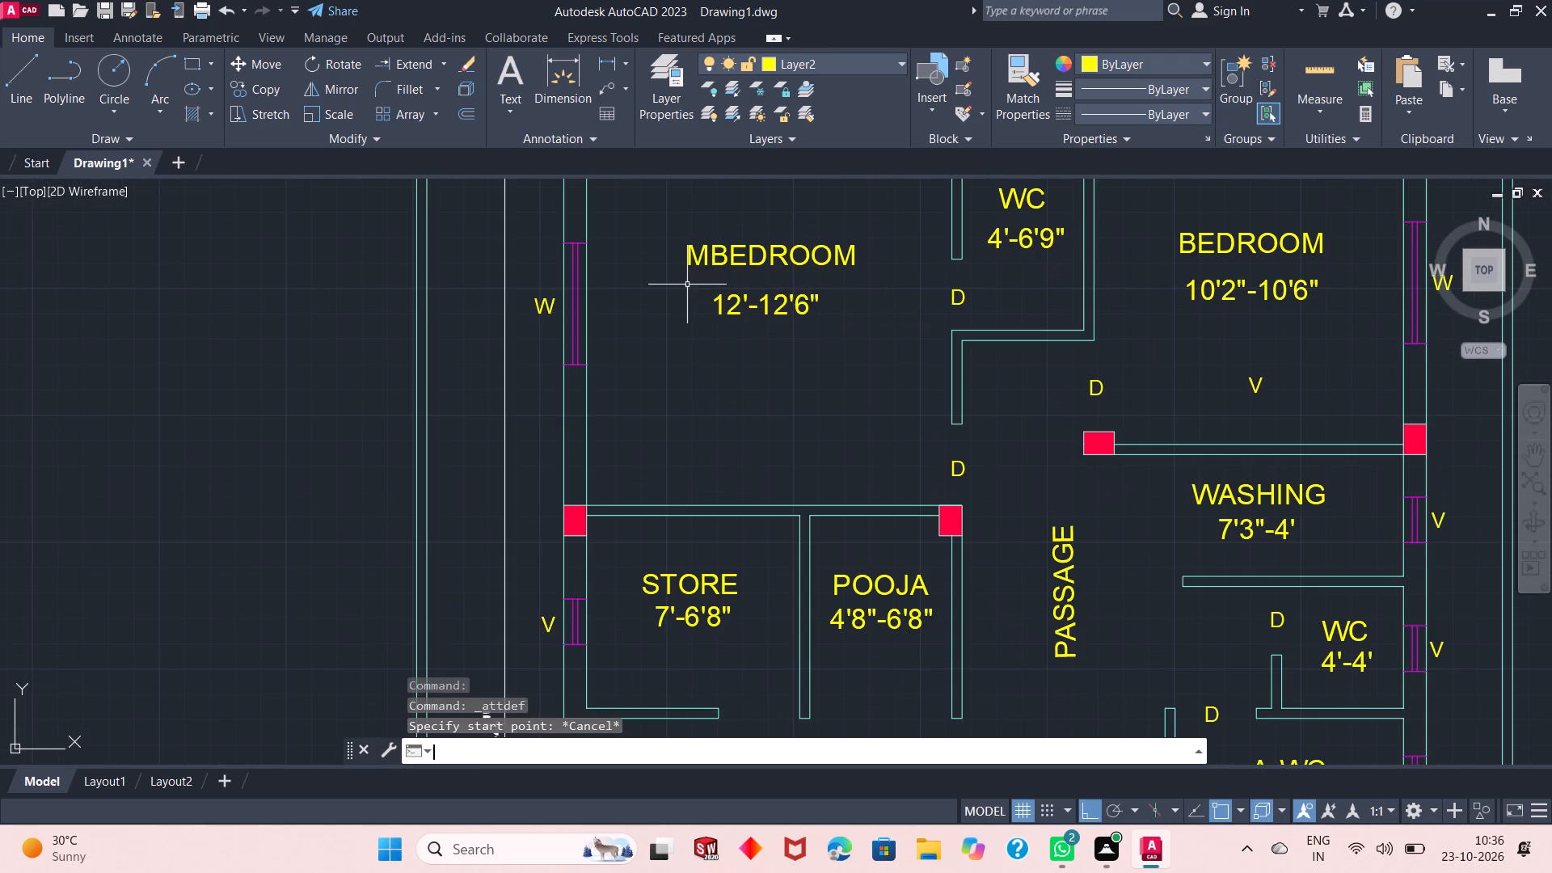
{"action": "type", "text": "was"}
{"action": "type", "text": "hing"}
{"action": "key", "text": "space"}
{"action": "key", "text": "BackSpace"}
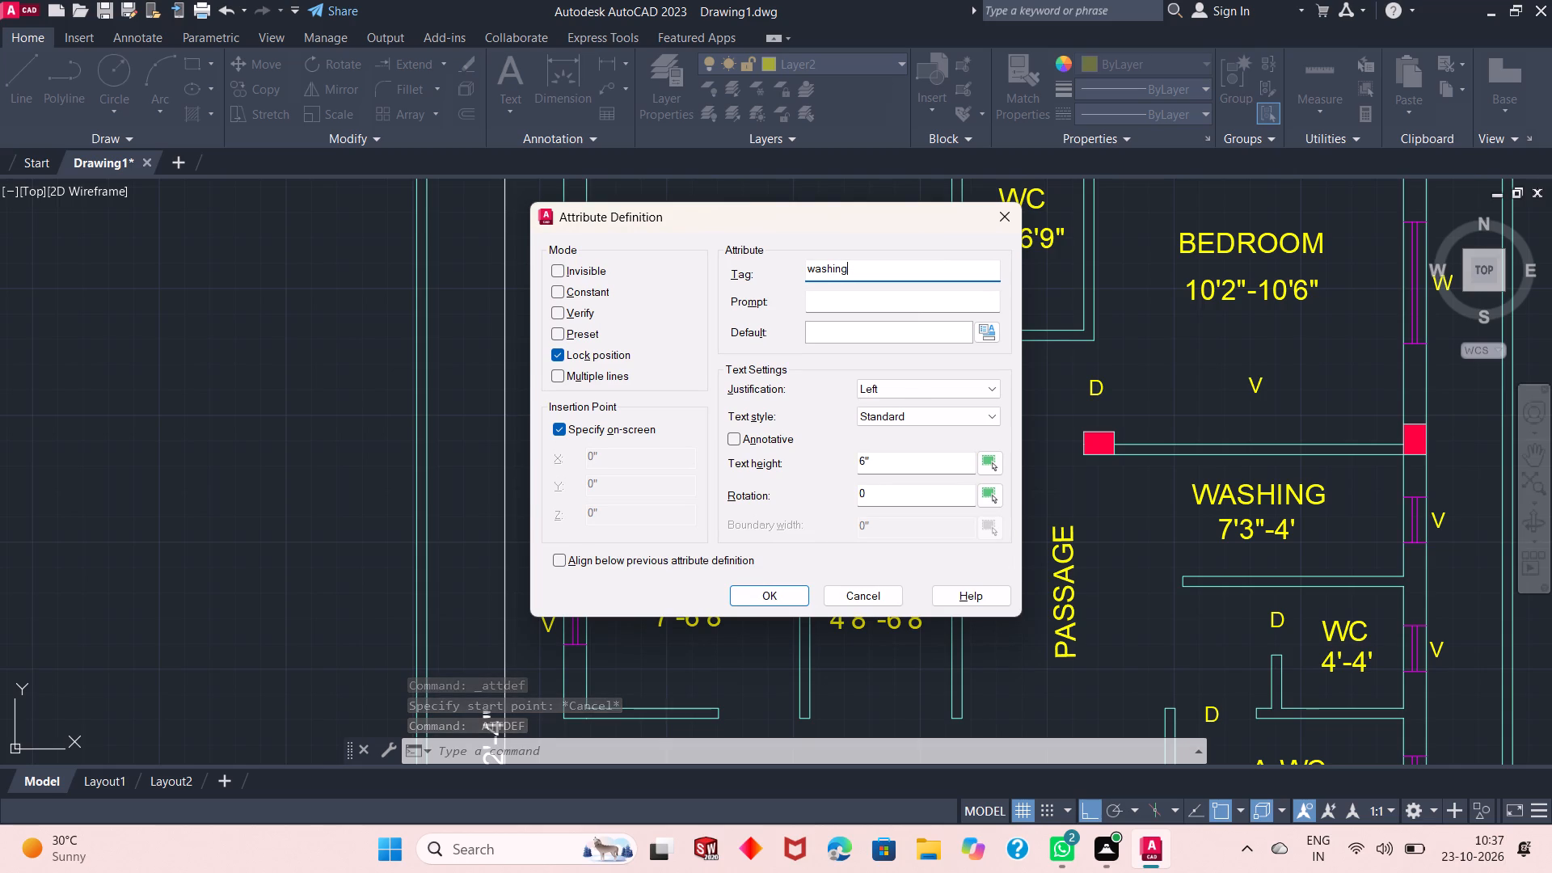
{"action": "type", "text": "arae"}
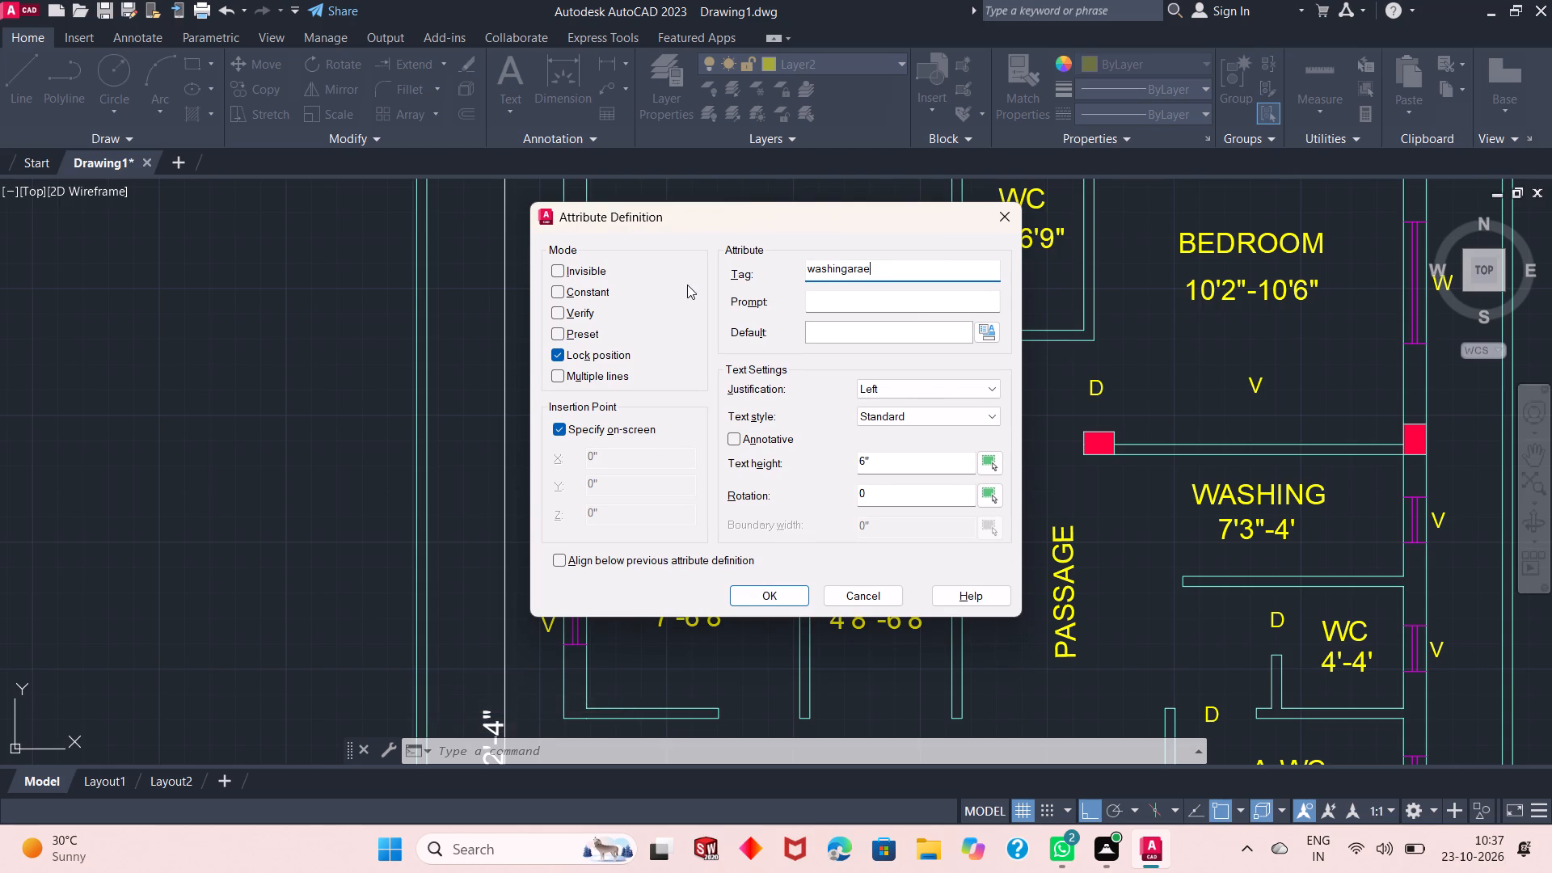
{"action": "key", "text": "BackSpace"}
{"action": "key", "text": "BackSpace"}
{"action": "key", "text": "BackSpace"}
{"action": "key", "text": "BackSpace"}
{"action": "type", "text": "area"}
{"action": "double_click", "coordinate": [871, 463]}
{"action": "type", "text": "8\""}
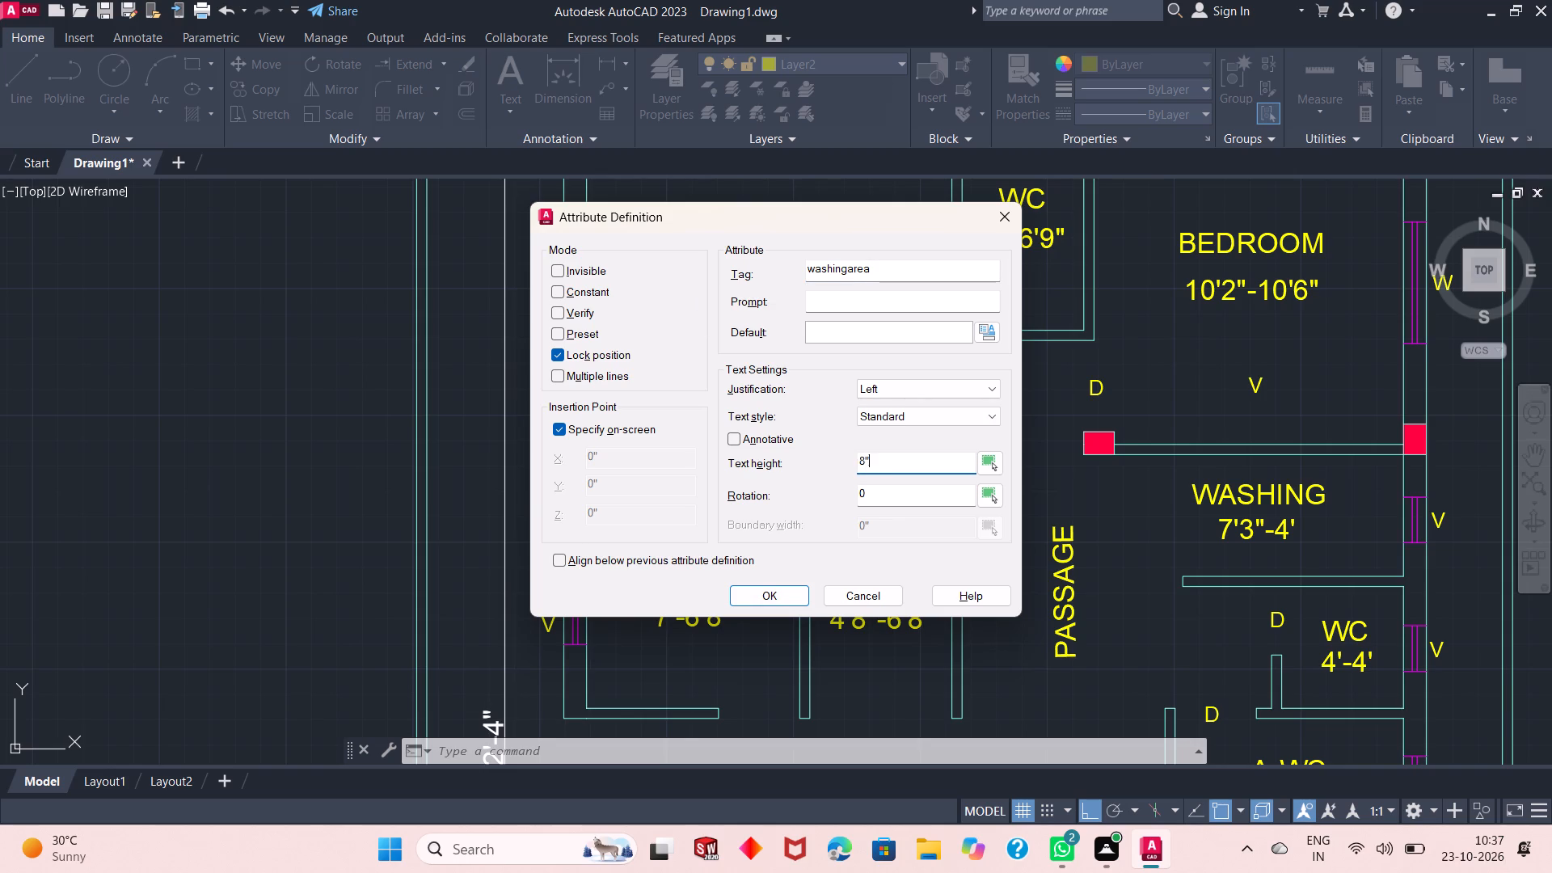
{"action": "key", "text": "Return"}
{"action": "scroll", "coordinate": [629, 500], "scroll_direction": "down", "scroll_amount": 2}
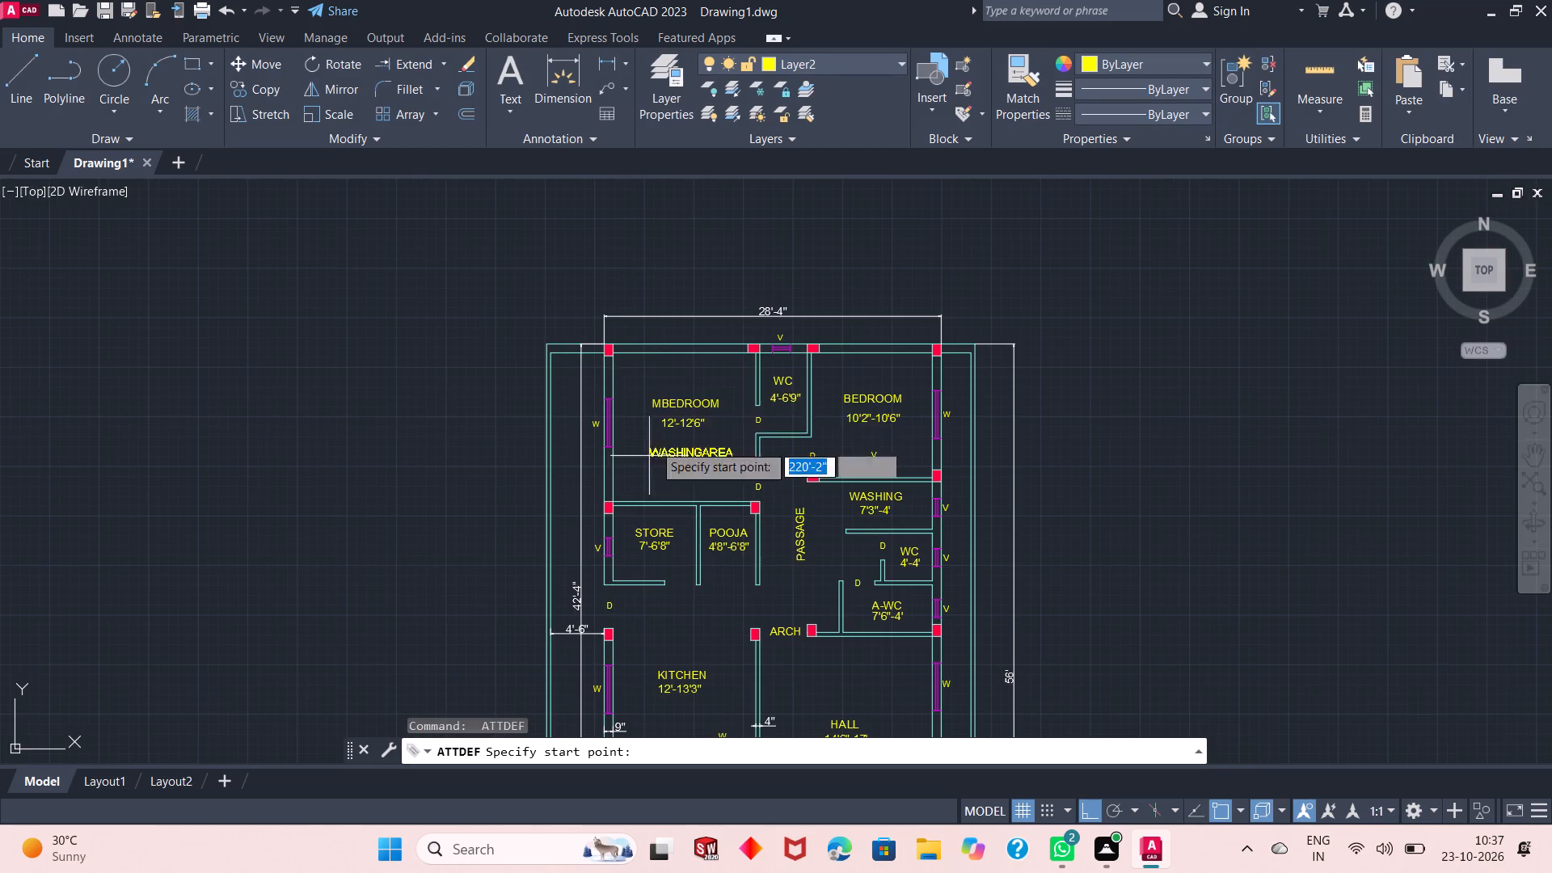
{"action": "scroll", "coordinate": [645, 416], "scroll_direction": "up", "scroll_amount": 2}
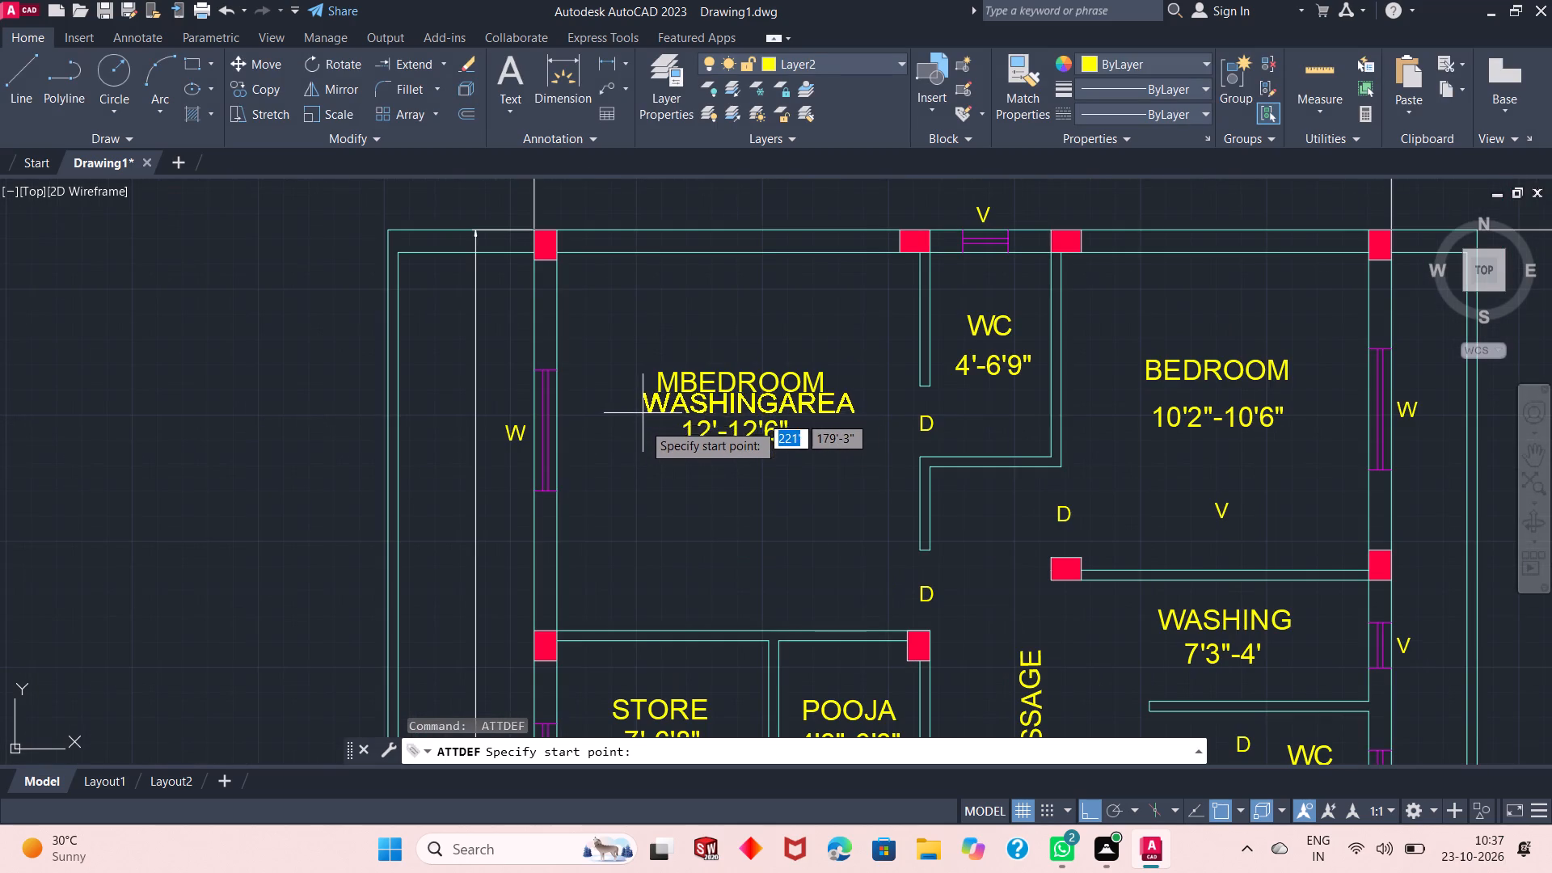
{"action": "scroll", "coordinate": [672, 480], "scroll_direction": "down", "scroll_amount": 1}
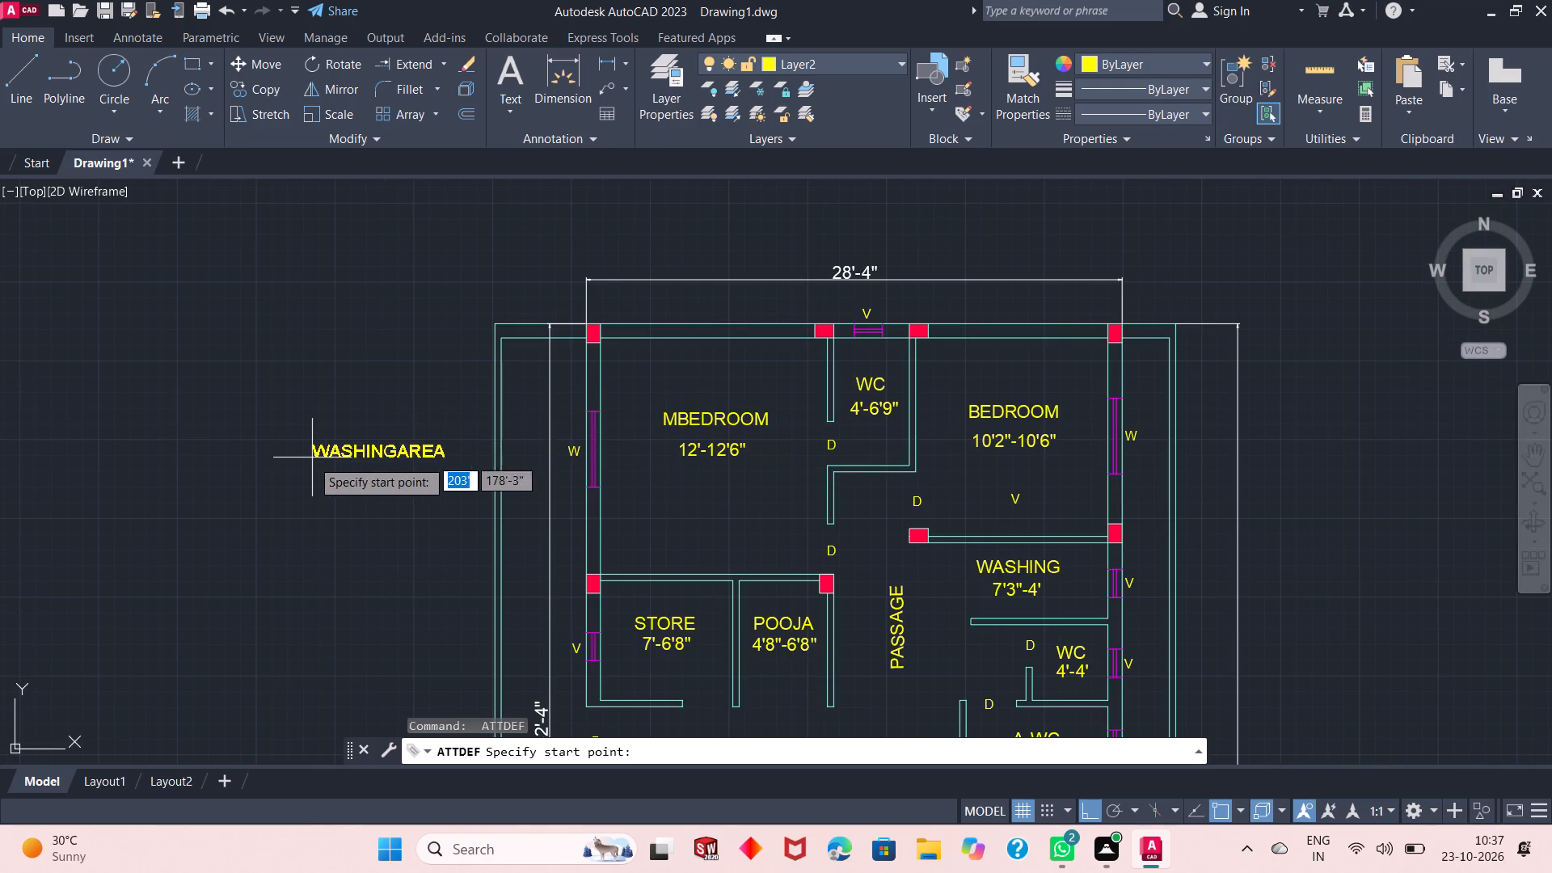
{"action": "scroll", "coordinate": [448, 387], "scroll_direction": "down", "scroll_amount": 2}
{"action": "left_click", "coordinate": [356, 432]}
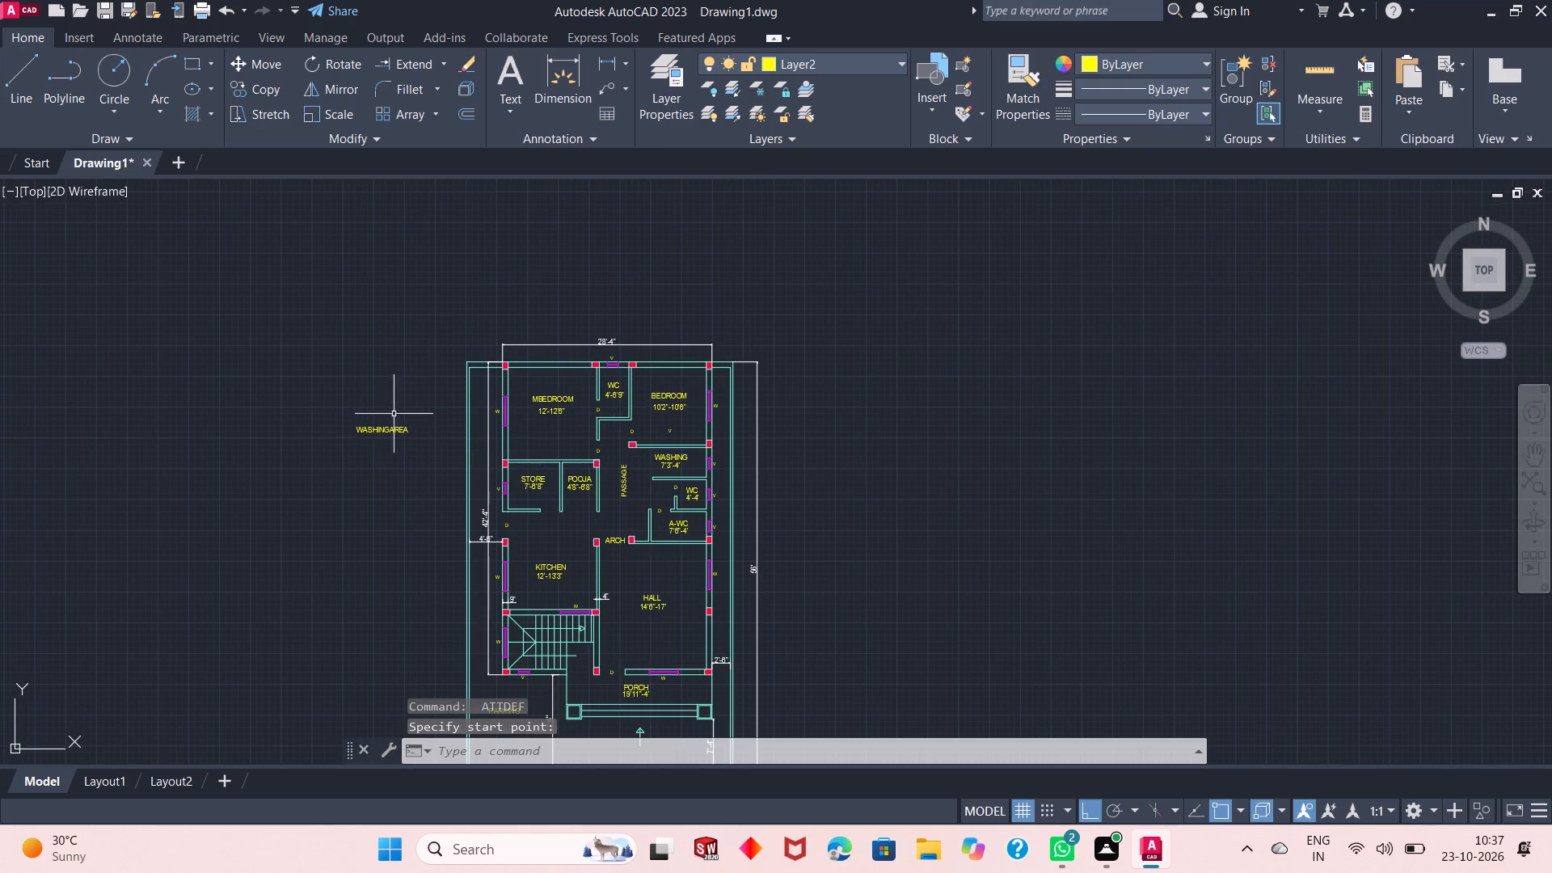
Rotate the WASHINGAREA label outside the boundary wall by 90° so it reads vertically.
{"action": "left_click", "coordinate": [386, 427]}
{"action": "left_click", "coordinate": [346, 62]}
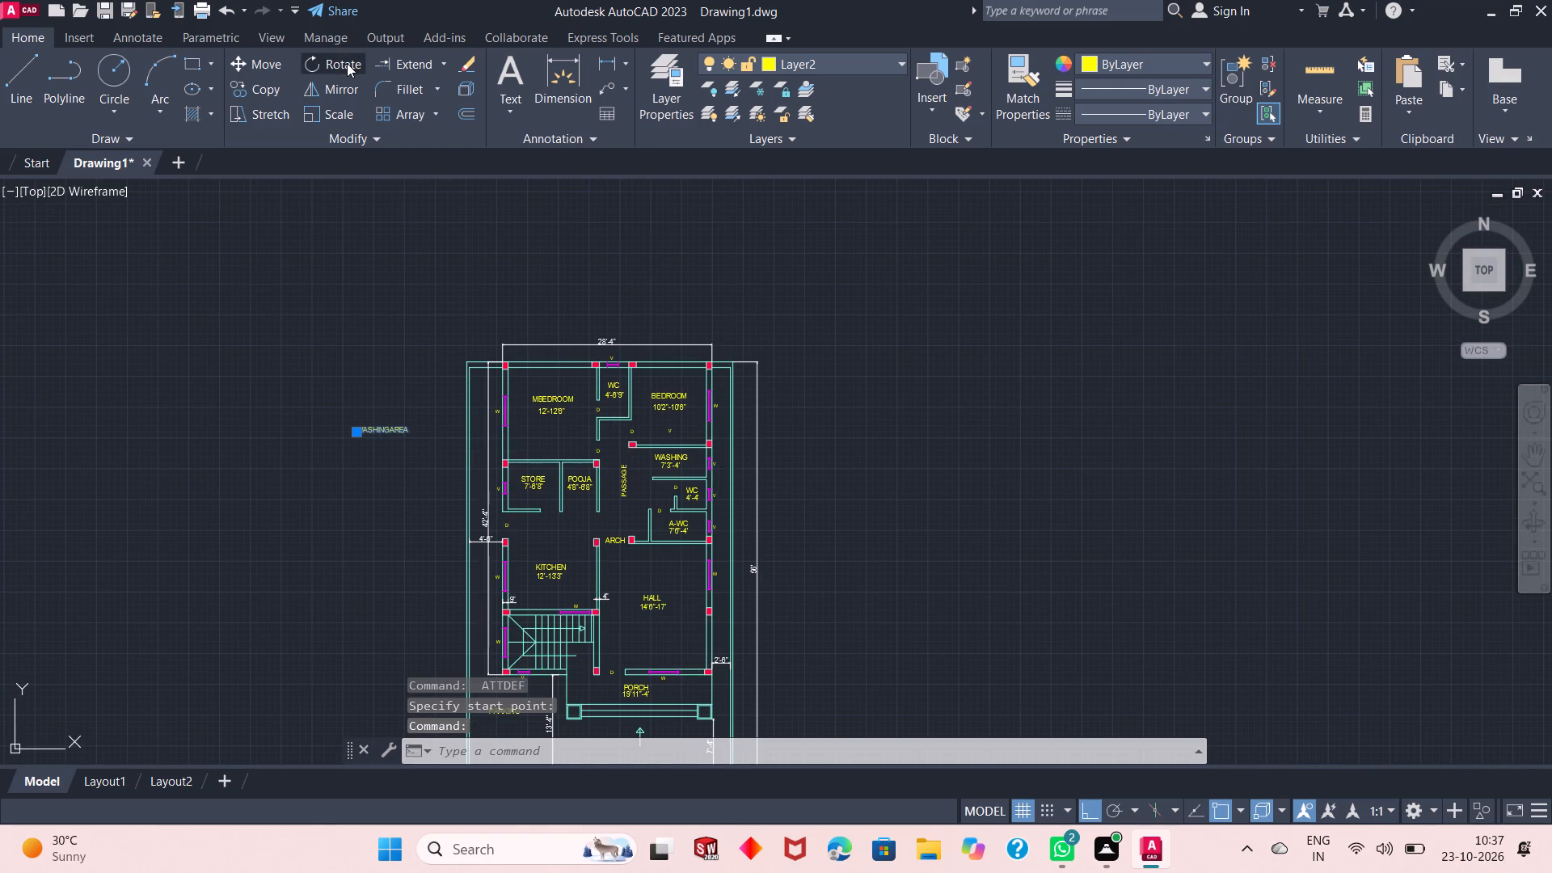
{"action": "scroll", "coordinate": [377, 418], "scroll_direction": "up", "scroll_amount": 2}
{"action": "left_click", "coordinate": [414, 452]}
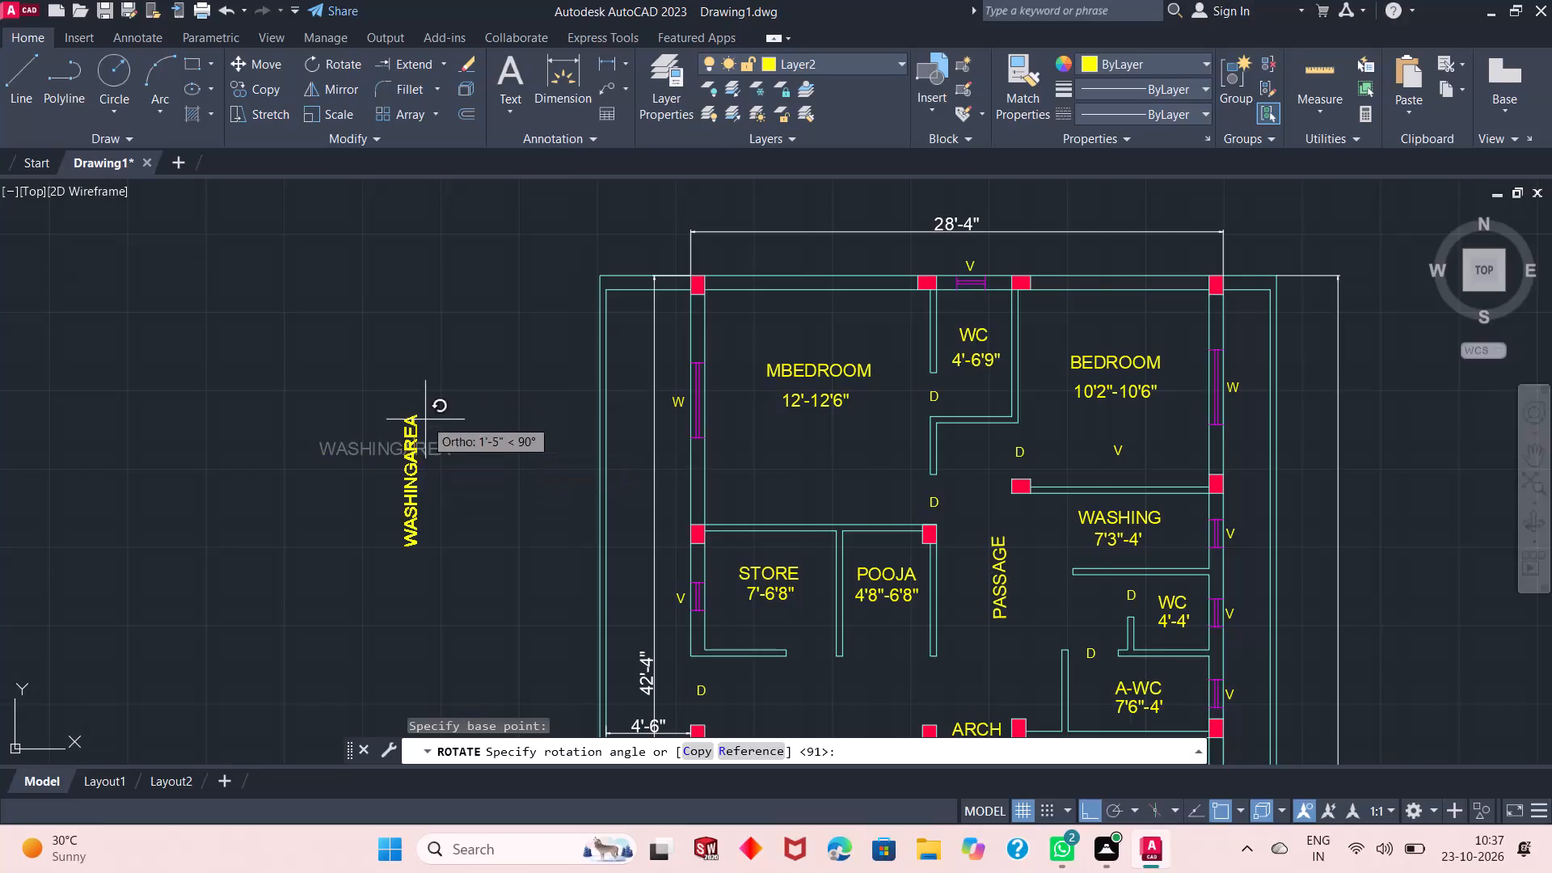
{"action": "left_click", "coordinate": [416, 384]}
Move the vertical WASHINGAREA label, with Ortho off, into the strip between the boundary wall and the house wall, beside MBEDROOM and STORE.
{"action": "left_click", "coordinate": [394, 442]}
{"action": "left_click", "coordinate": [407, 388]}
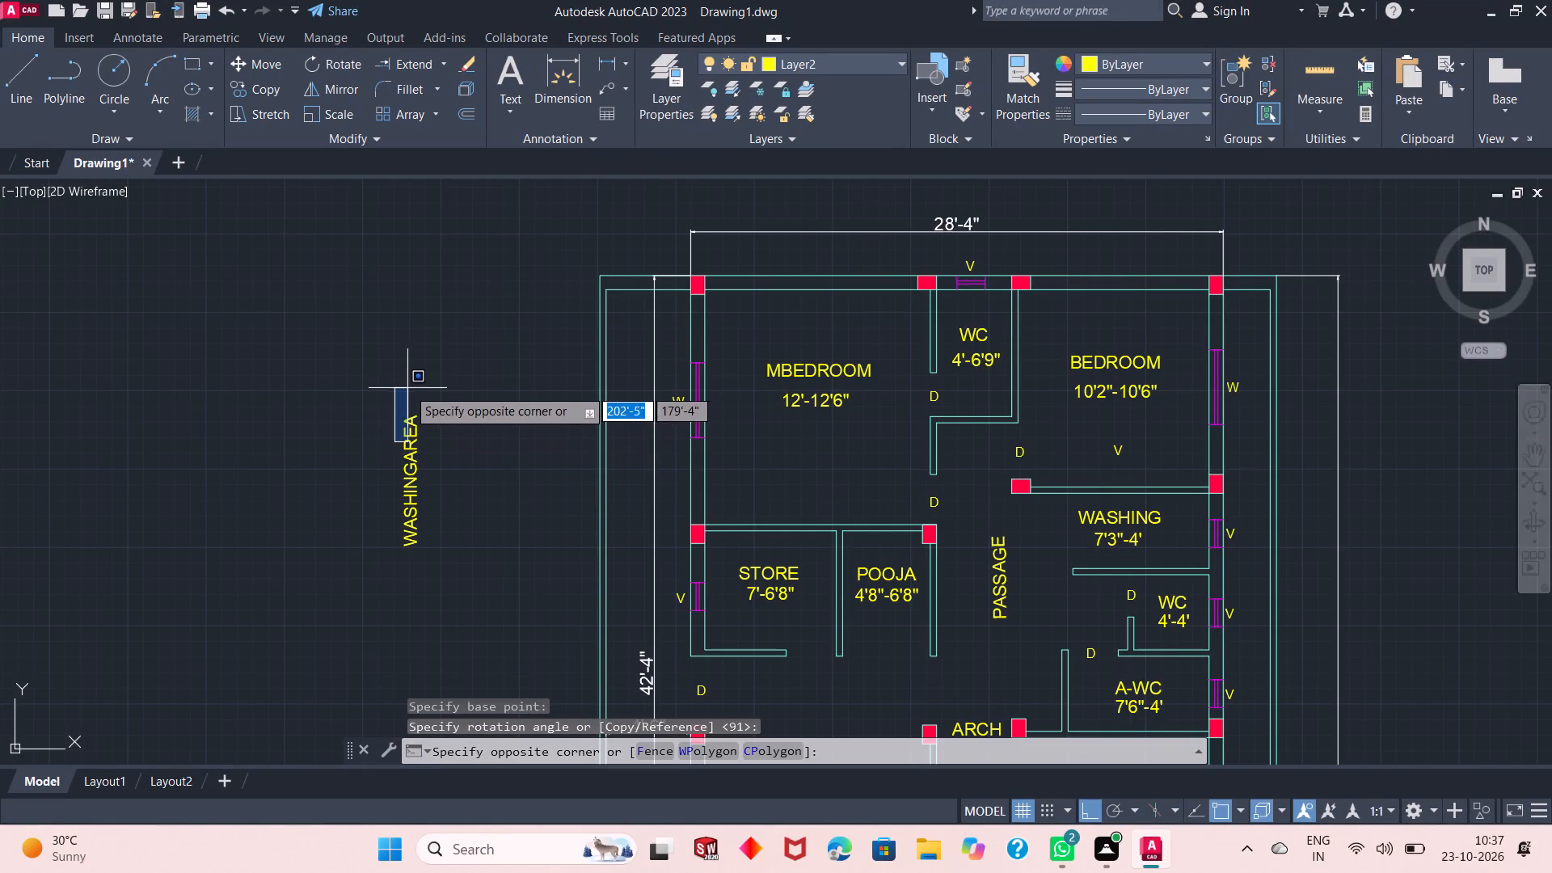
{"action": "left_click", "coordinate": [412, 440]}
{"action": "left_click", "coordinate": [259, 71]}
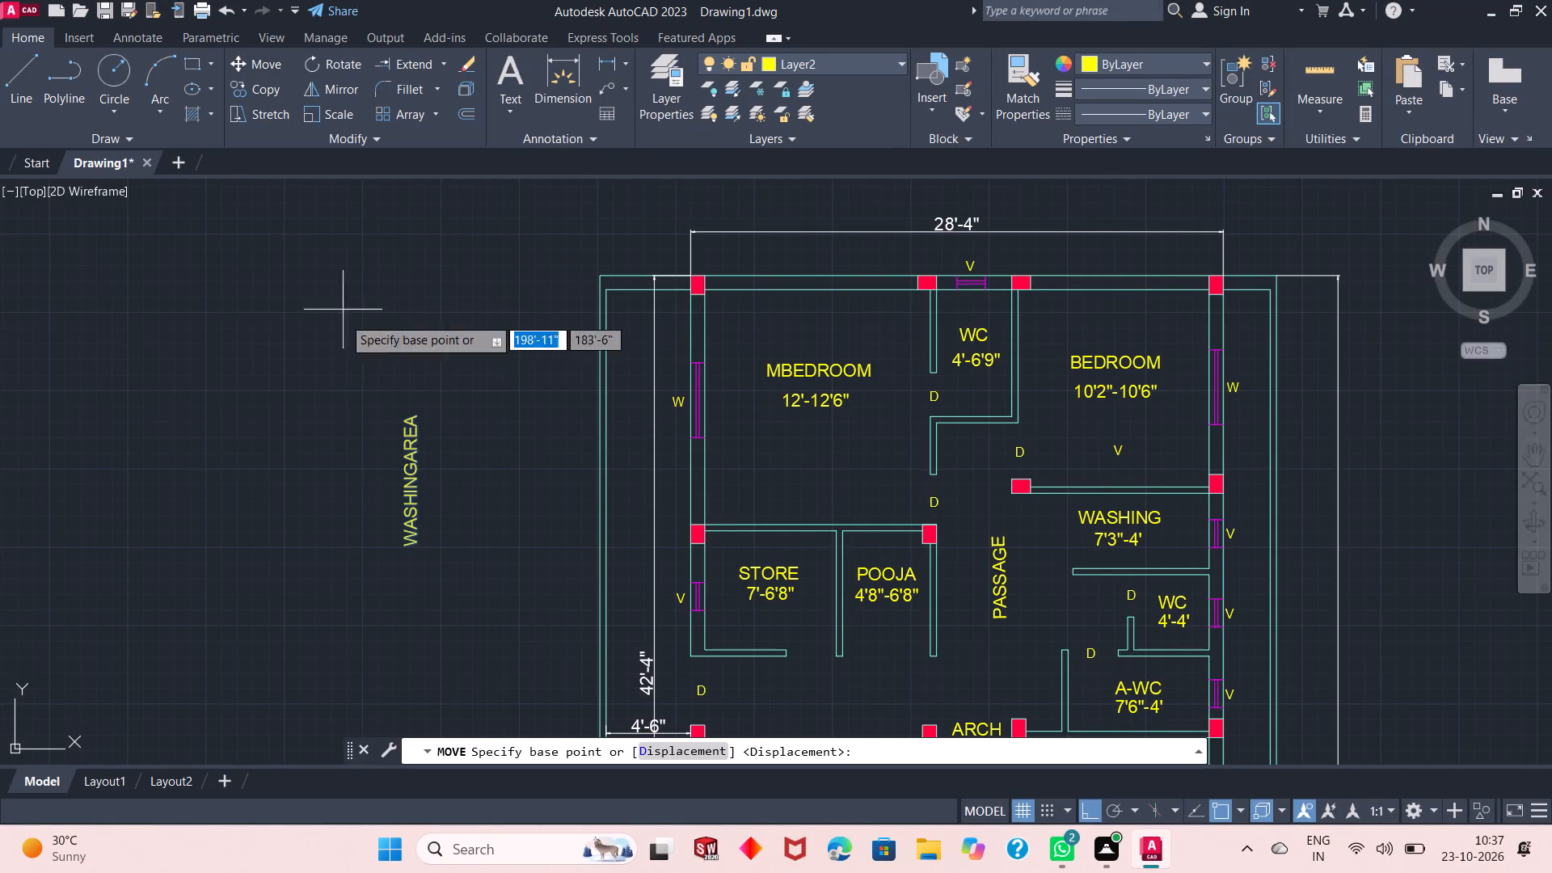
{"action": "left_click", "coordinate": [405, 500]}
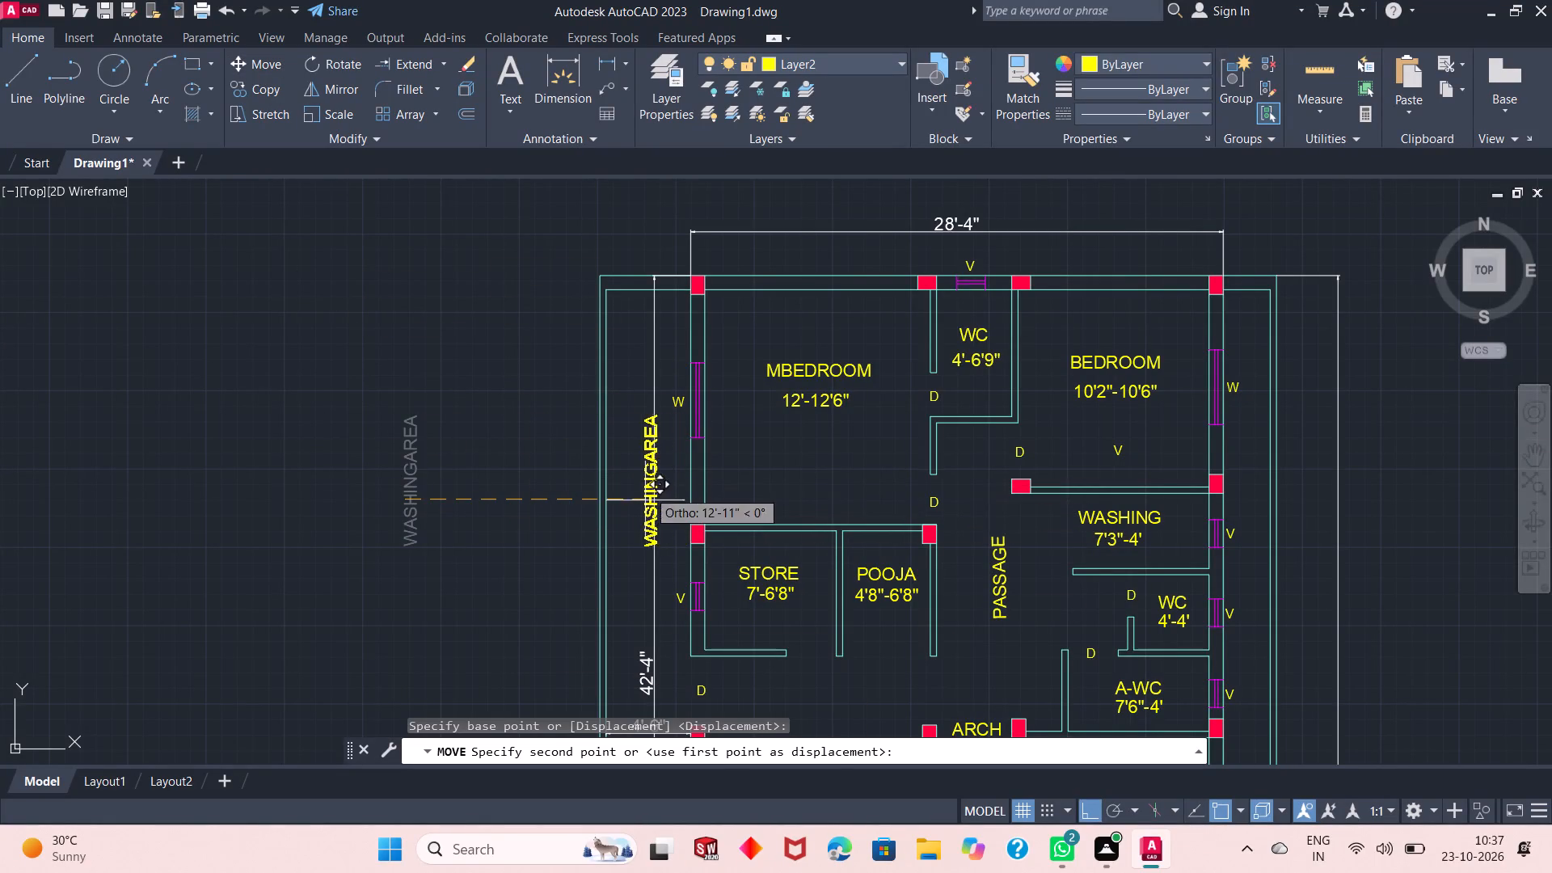
{"action": "left_click", "coordinate": [1091, 806]}
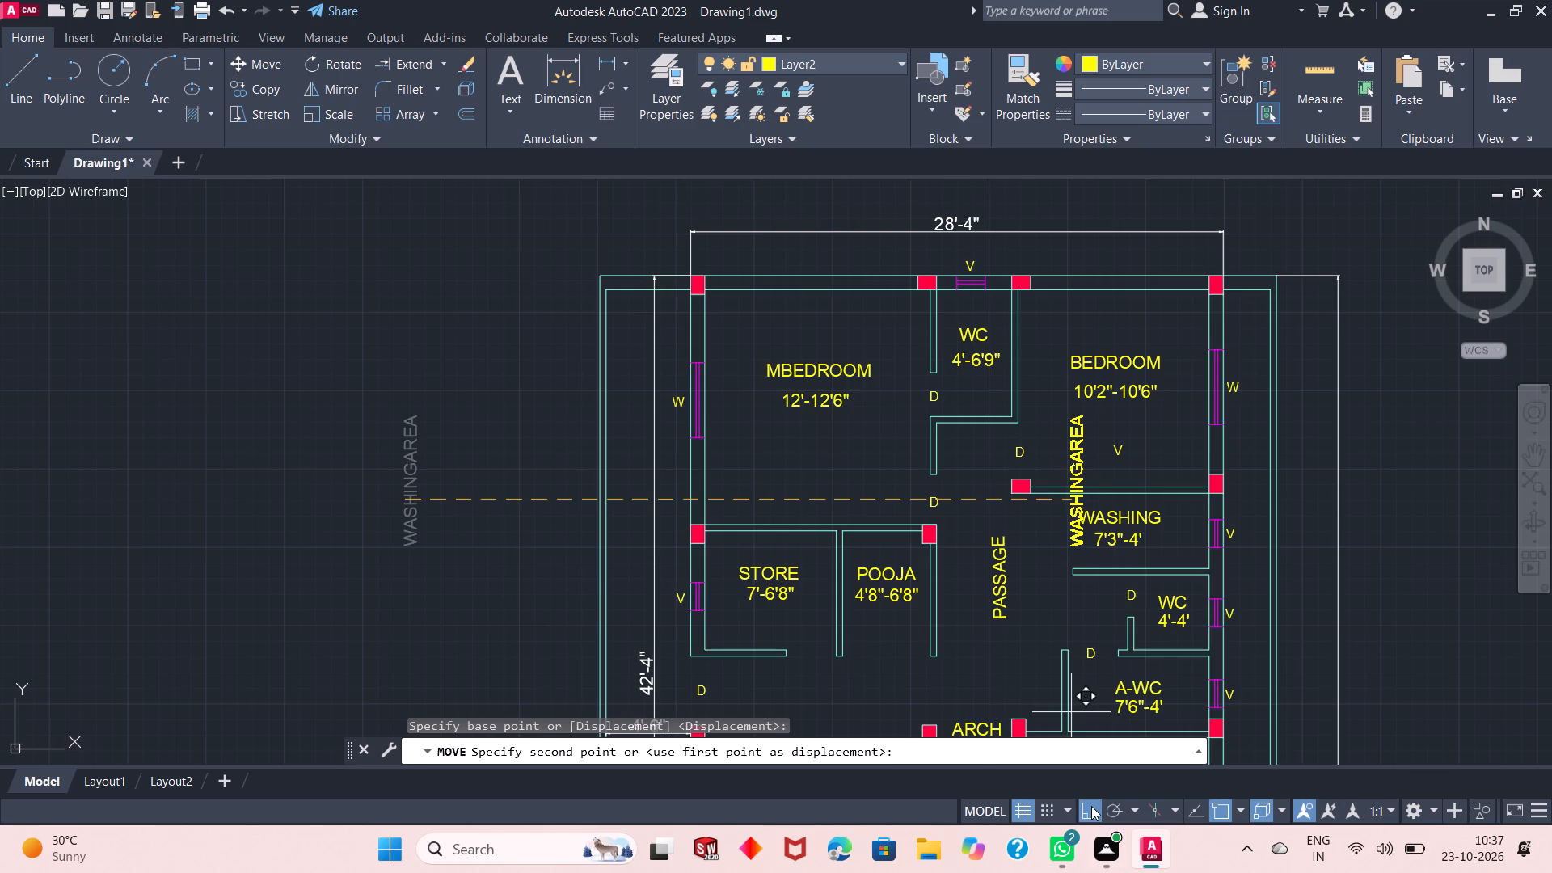
{"action": "scroll", "coordinate": [725, 346], "scroll_direction": "down", "scroll_amount": 1}
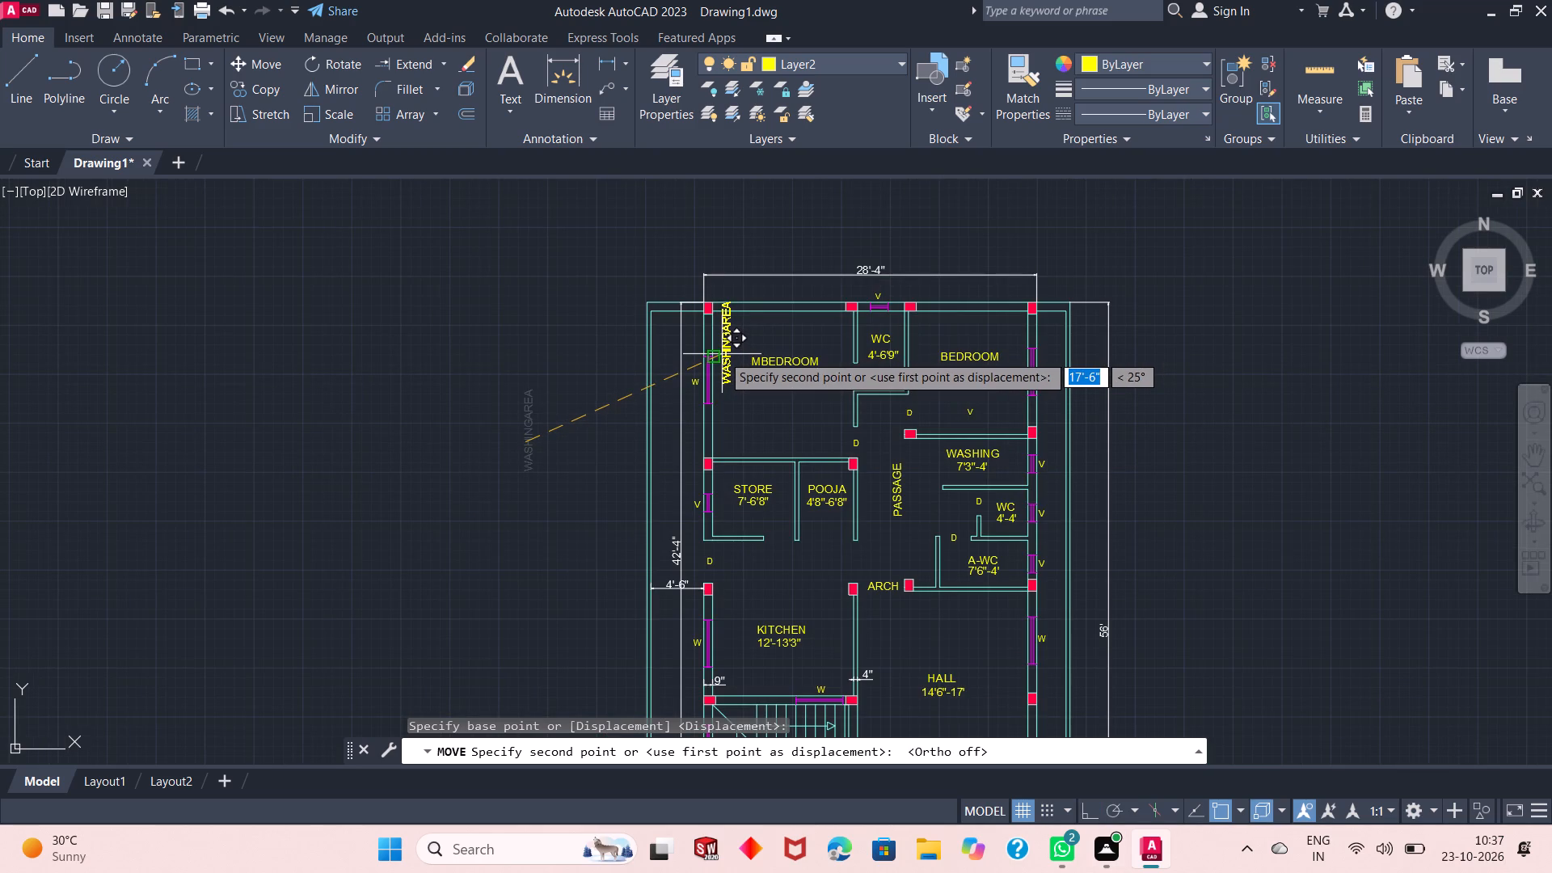
{"action": "scroll", "coordinate": [663, 493], "scroll_direction": "up", "scroll_amount": 2}
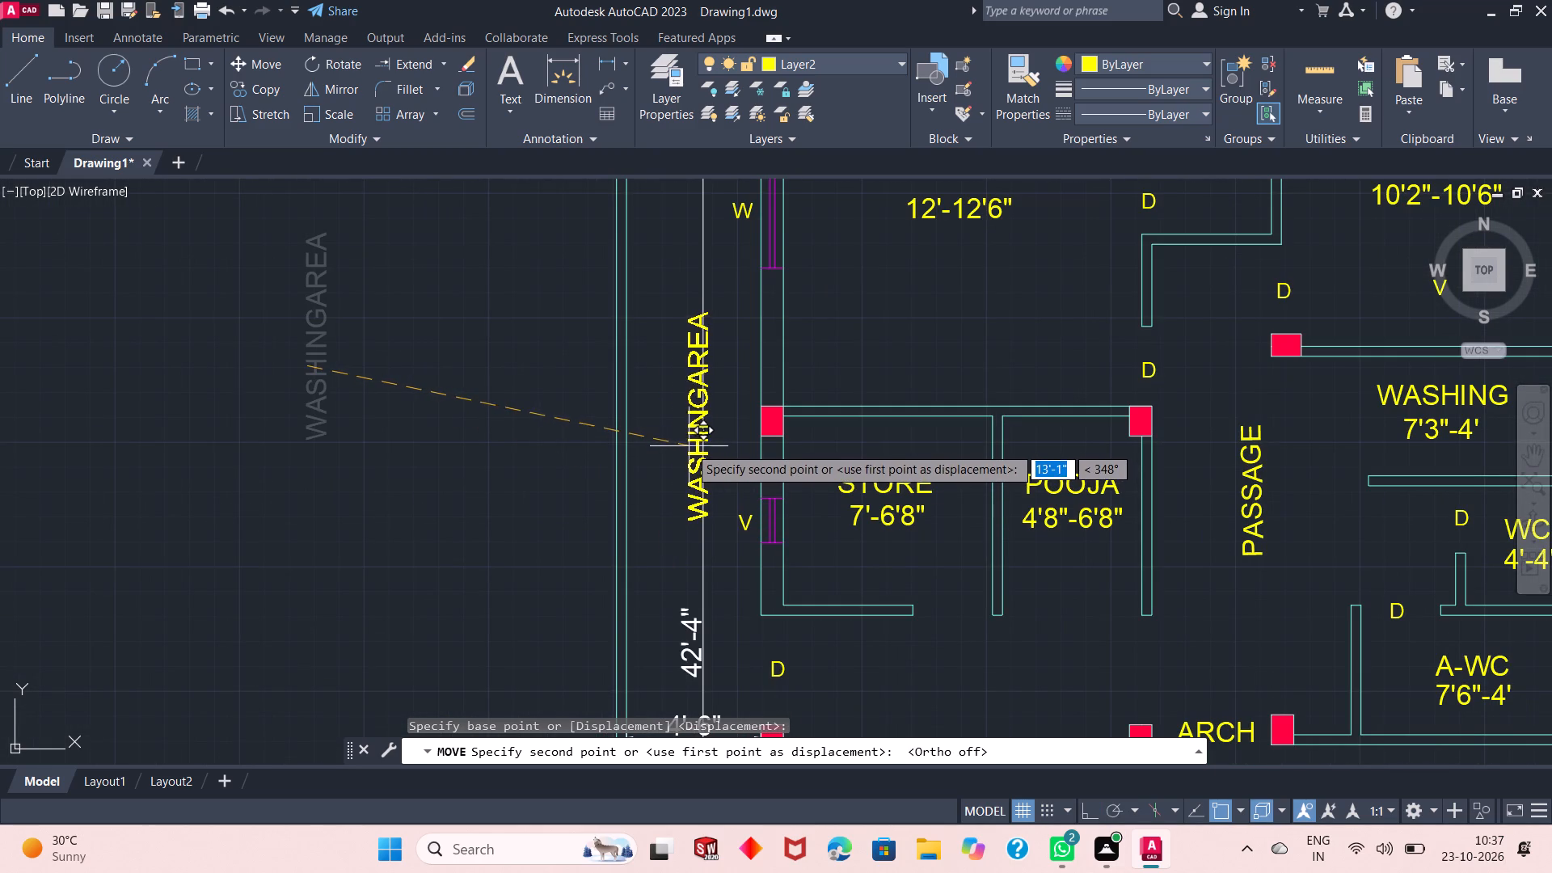
{"action": "left_click", "coordinate": [689, 446]}
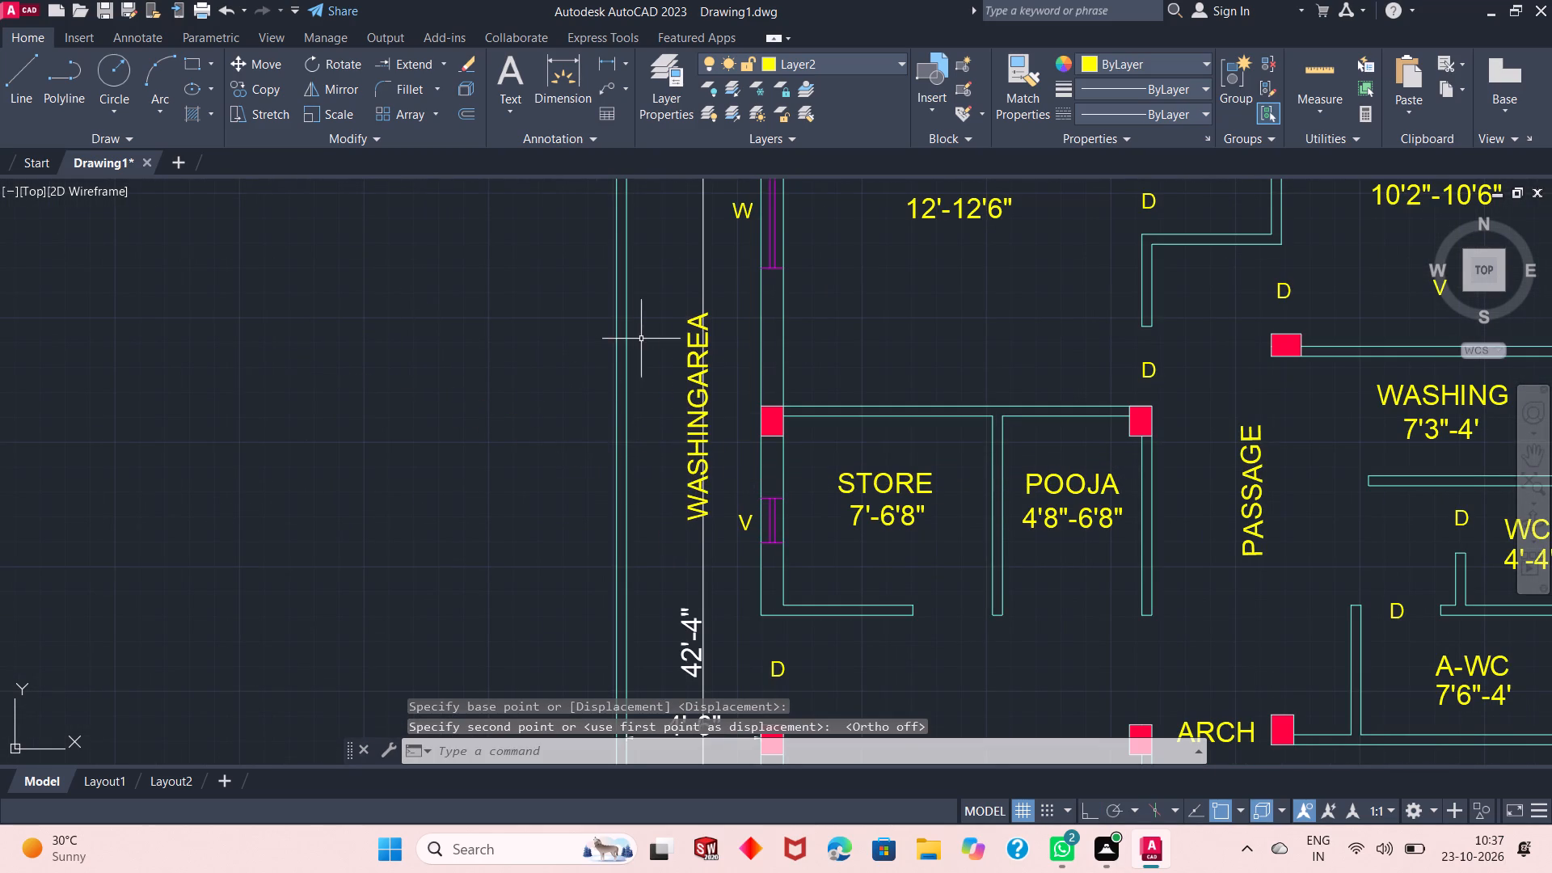
Review the whole floor plan, checking the room labels and dimensions from the bedrooms to the porch and gate.
{"action": "scroll", "coordinate": [636, 339], "scroll_direction": "down", "scroll_amount": 2}
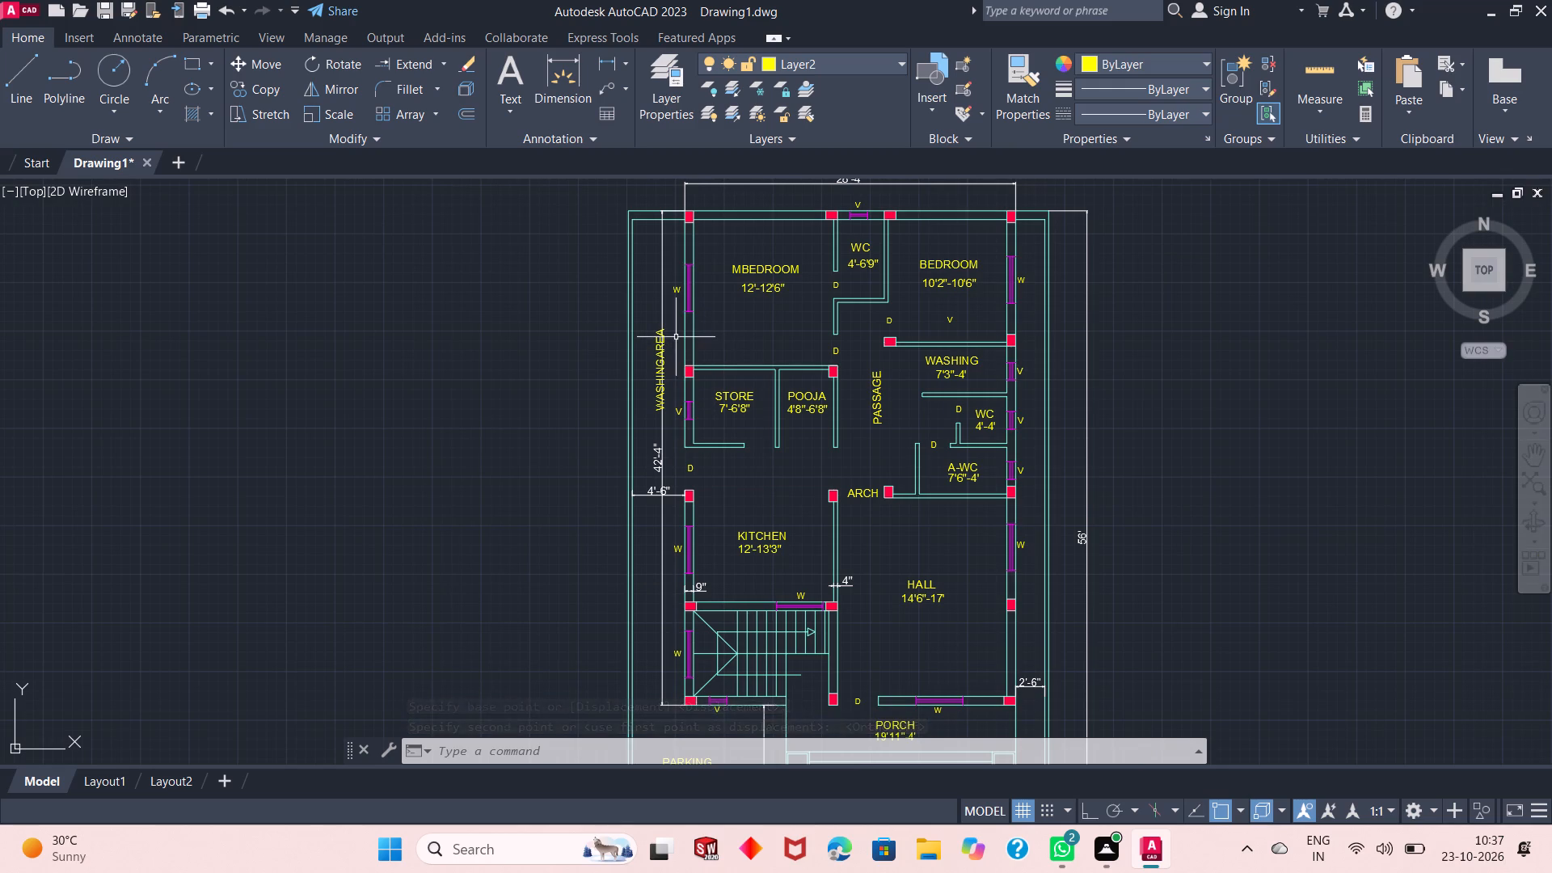
{"action": "scroll", "coordinate": [676, 337], "scroll_direction": "down", "scroll_amount": 1}
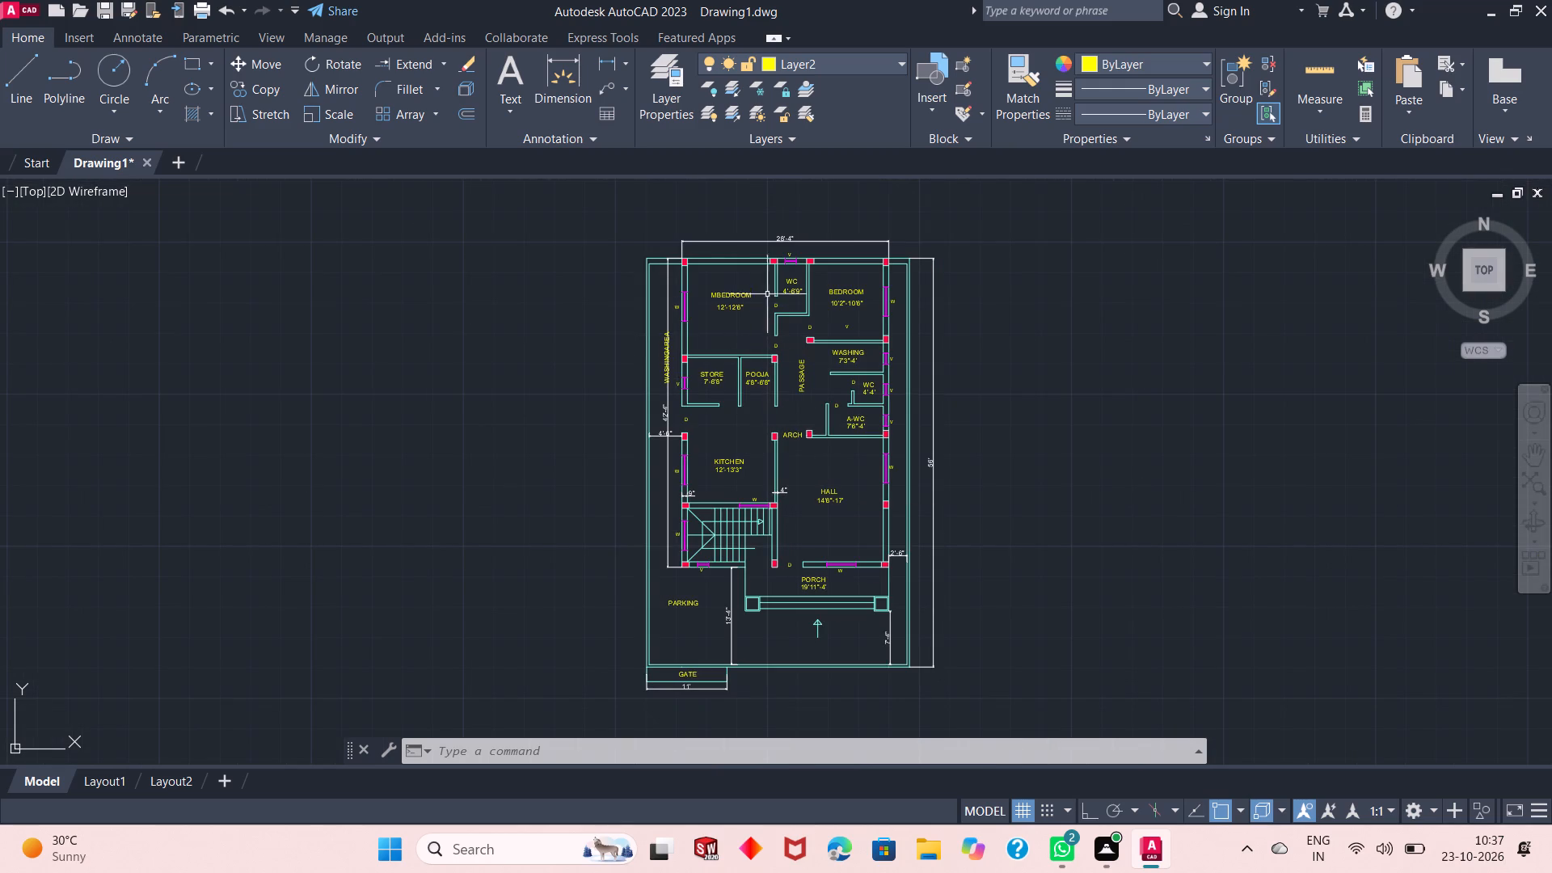
{"action": "scroll", "coordinate": [853, 369], "scroll_direction": "up", "scroll_amount": 1}
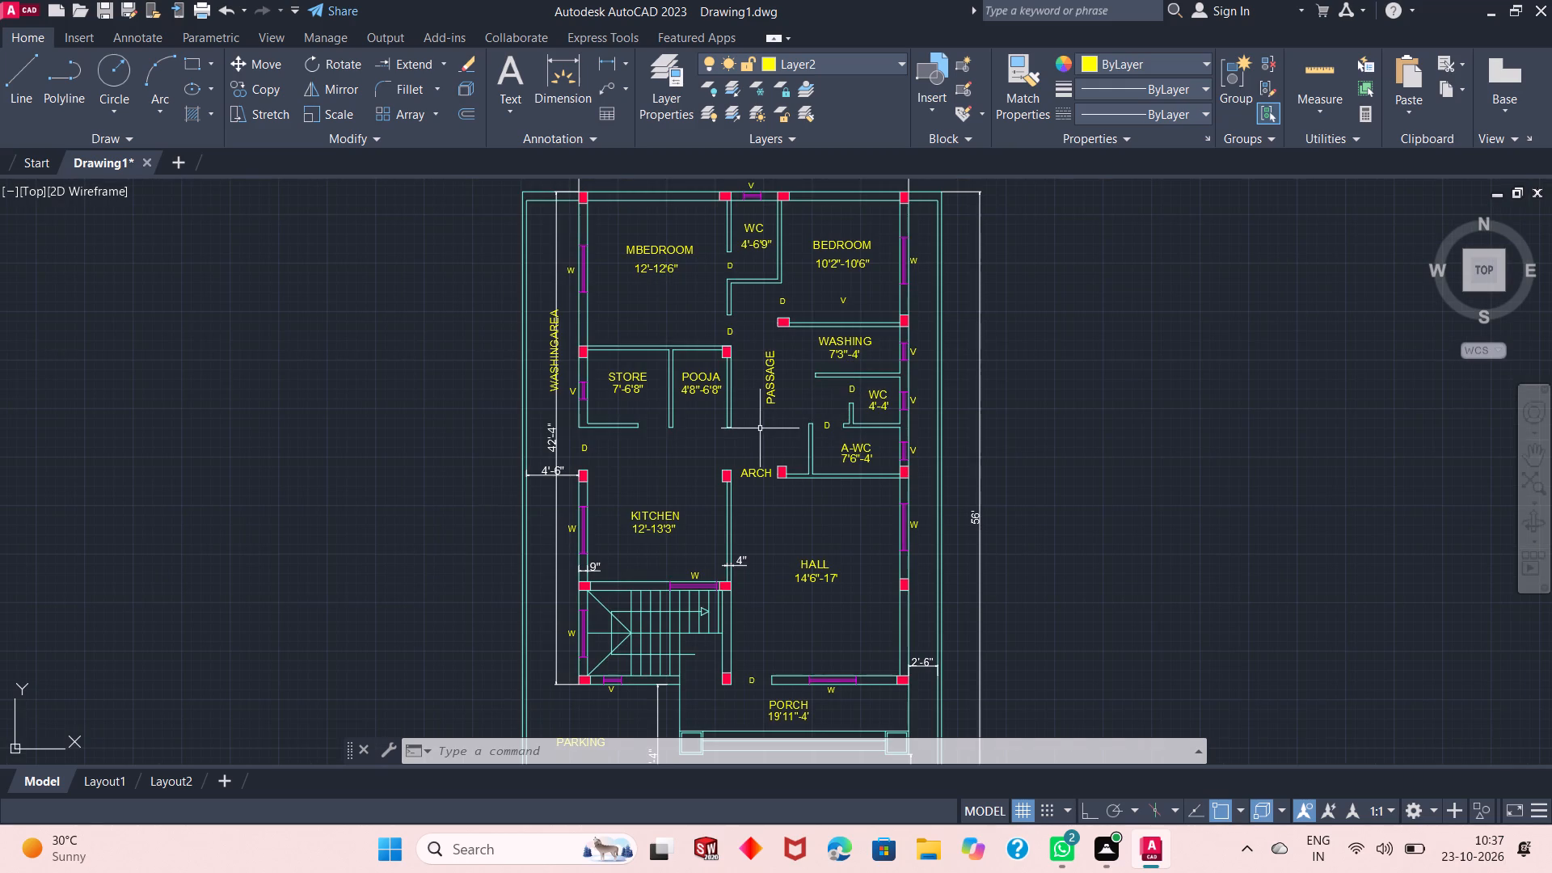
{"action": "scroll", "coordinate": [760, 428], "scroll_direction": "down", "scroll_amount": 1}
{"action": "scroll", "coordinate": [744, 652], "scroll_direction": "up", "scroll_amount": 2}
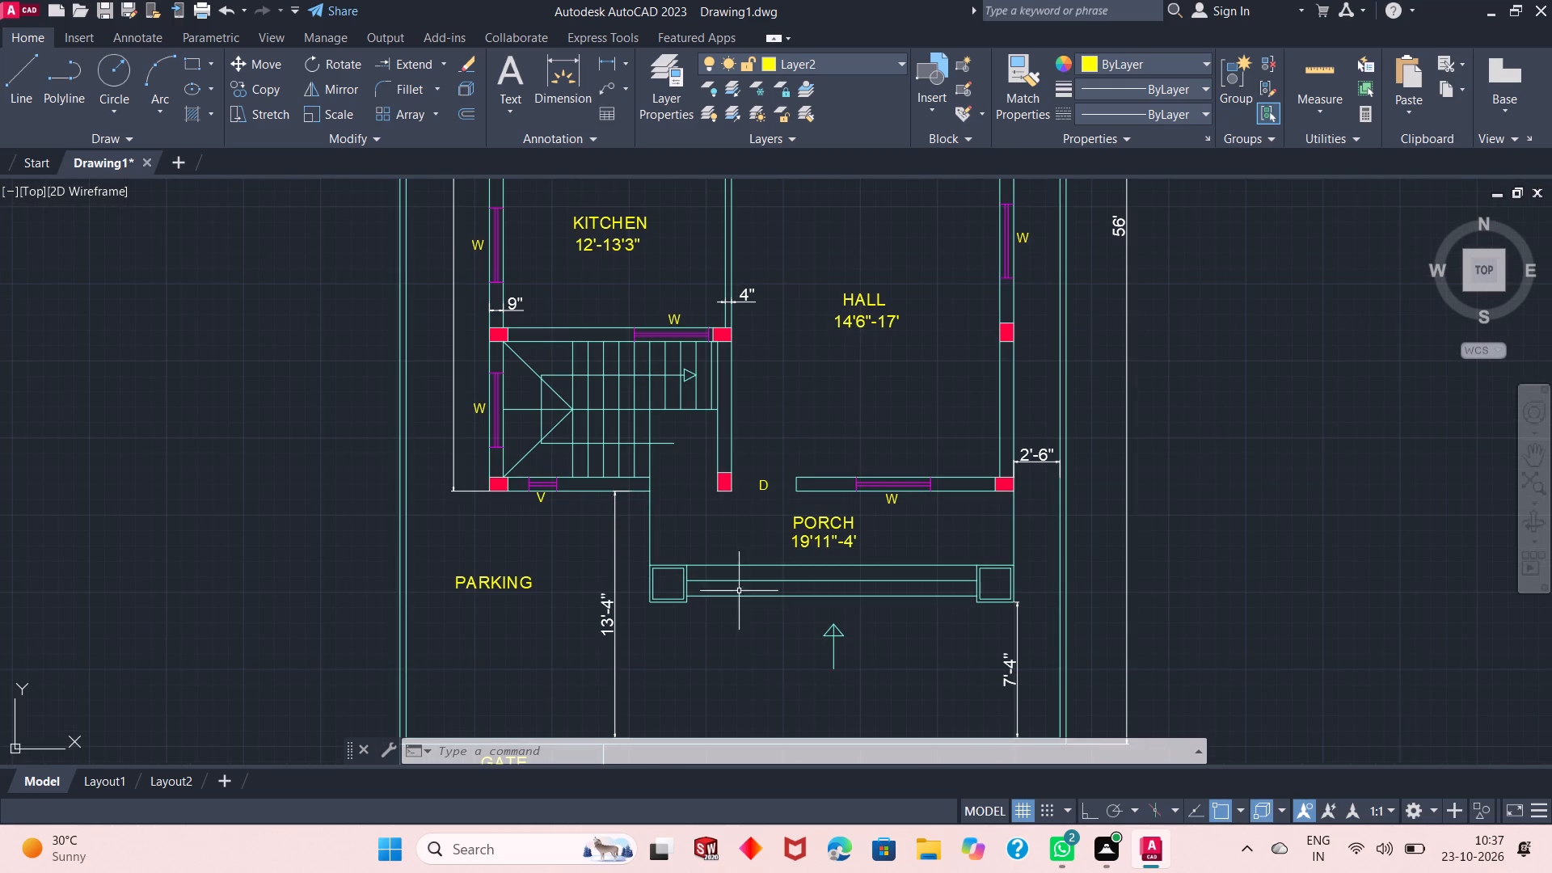
{"action": "scroll", "coordinate": [693, 449], "scroll_direction": "down", "scroll_amount": 2}
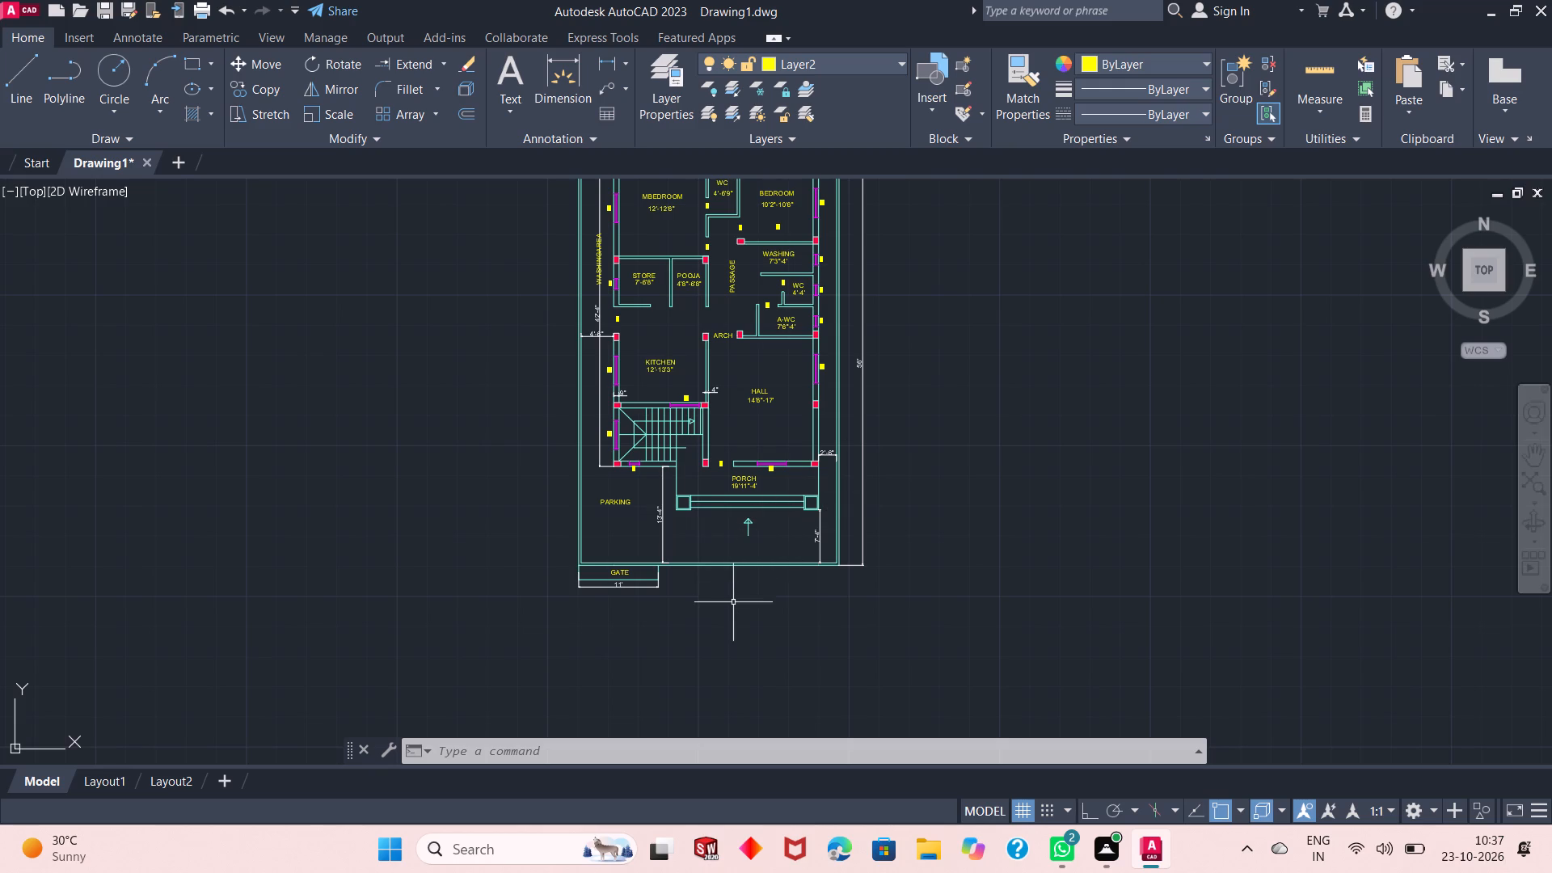
{"action": "scroll", "coordinate": [733, 607], "scroll_direction": "down", "scroll_amount": 1}
{"action": "scroll", "coordinate": [719, 407], "scroll_direction": "up", "scroll_amount": 1}
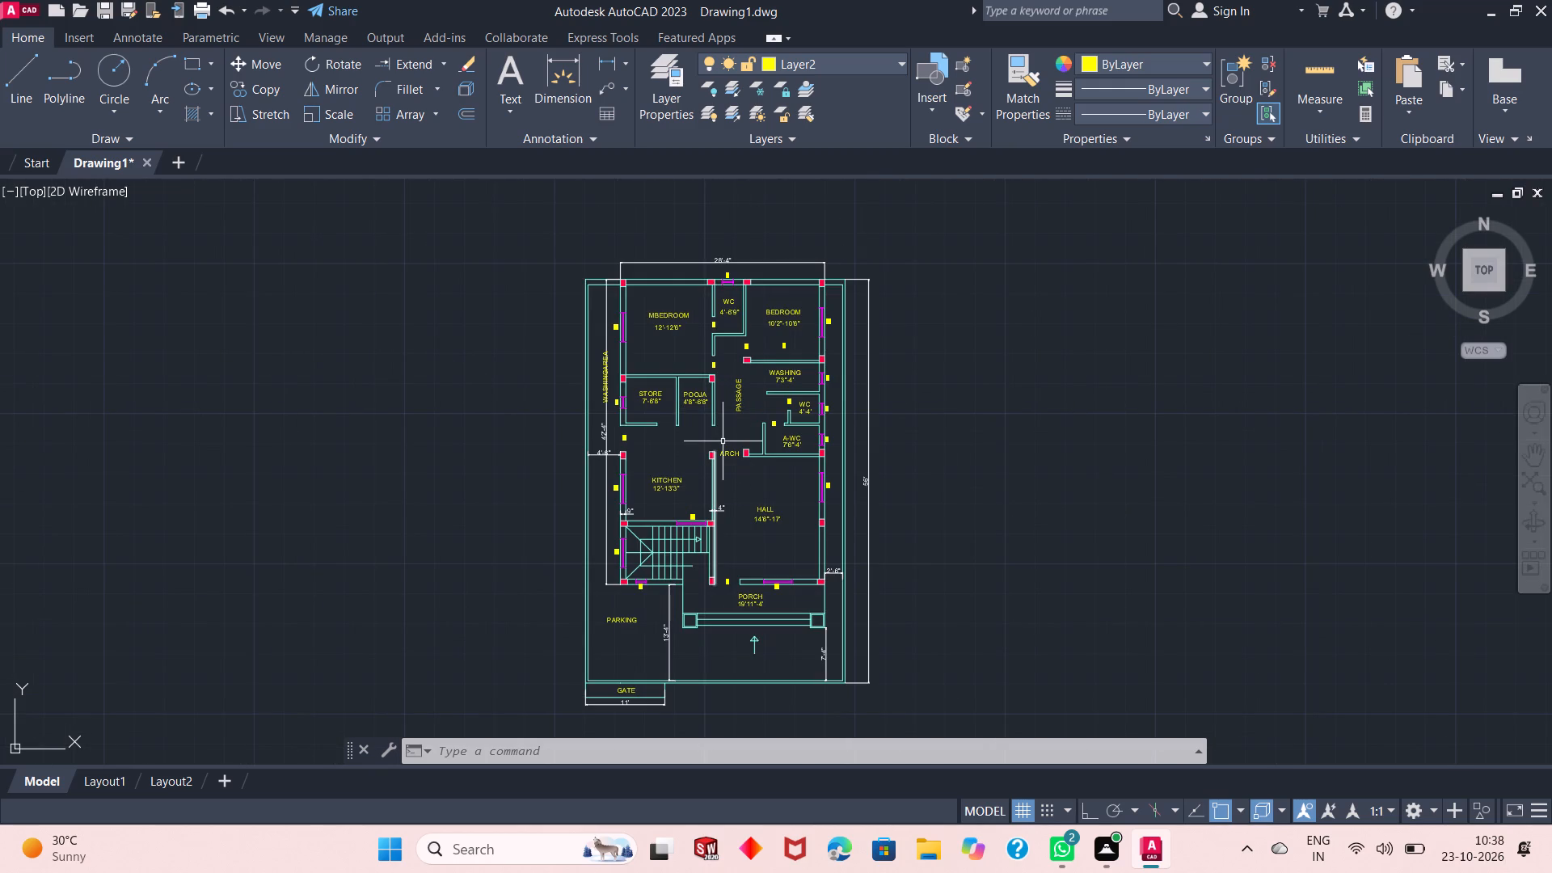
{"action": "scroll", "coordinate": [723, 441], "scroll_direction": "down", "scroll_amount": 1}
{"action": "scroll", "coordinate": [715, 458], "scroll_direction": "up", "scroll_amount": 1}
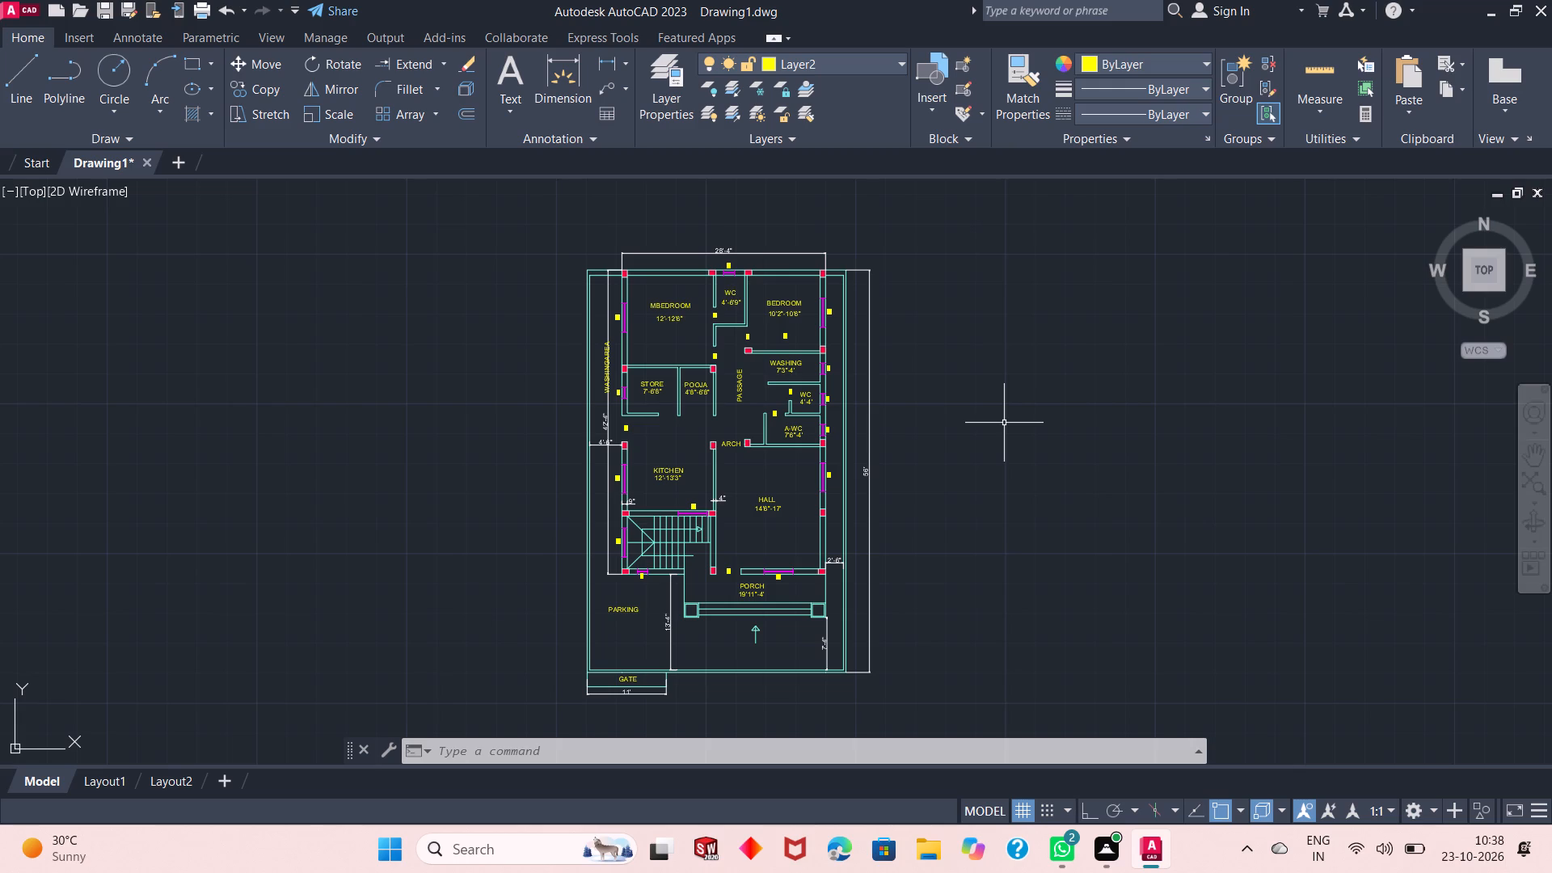
Turn off command log file recording with LOGFILEOFF.
{"action": "left_click", "coordinate": [575, 747]}
{"action": "type", "text": "log"}
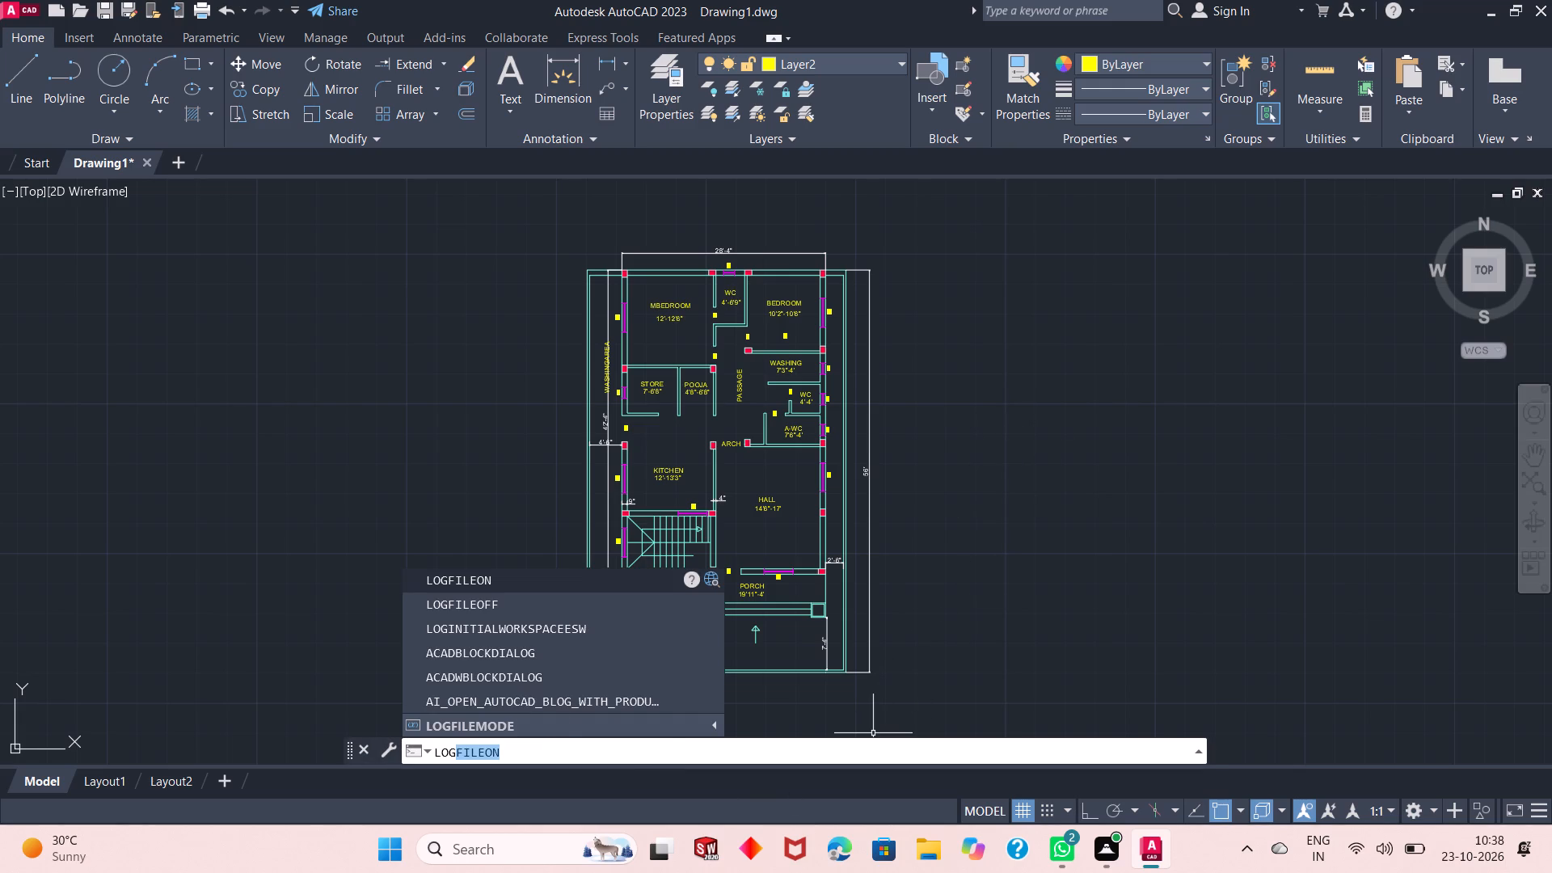
{"action": "left_click", "coordinate": [528, 603]}
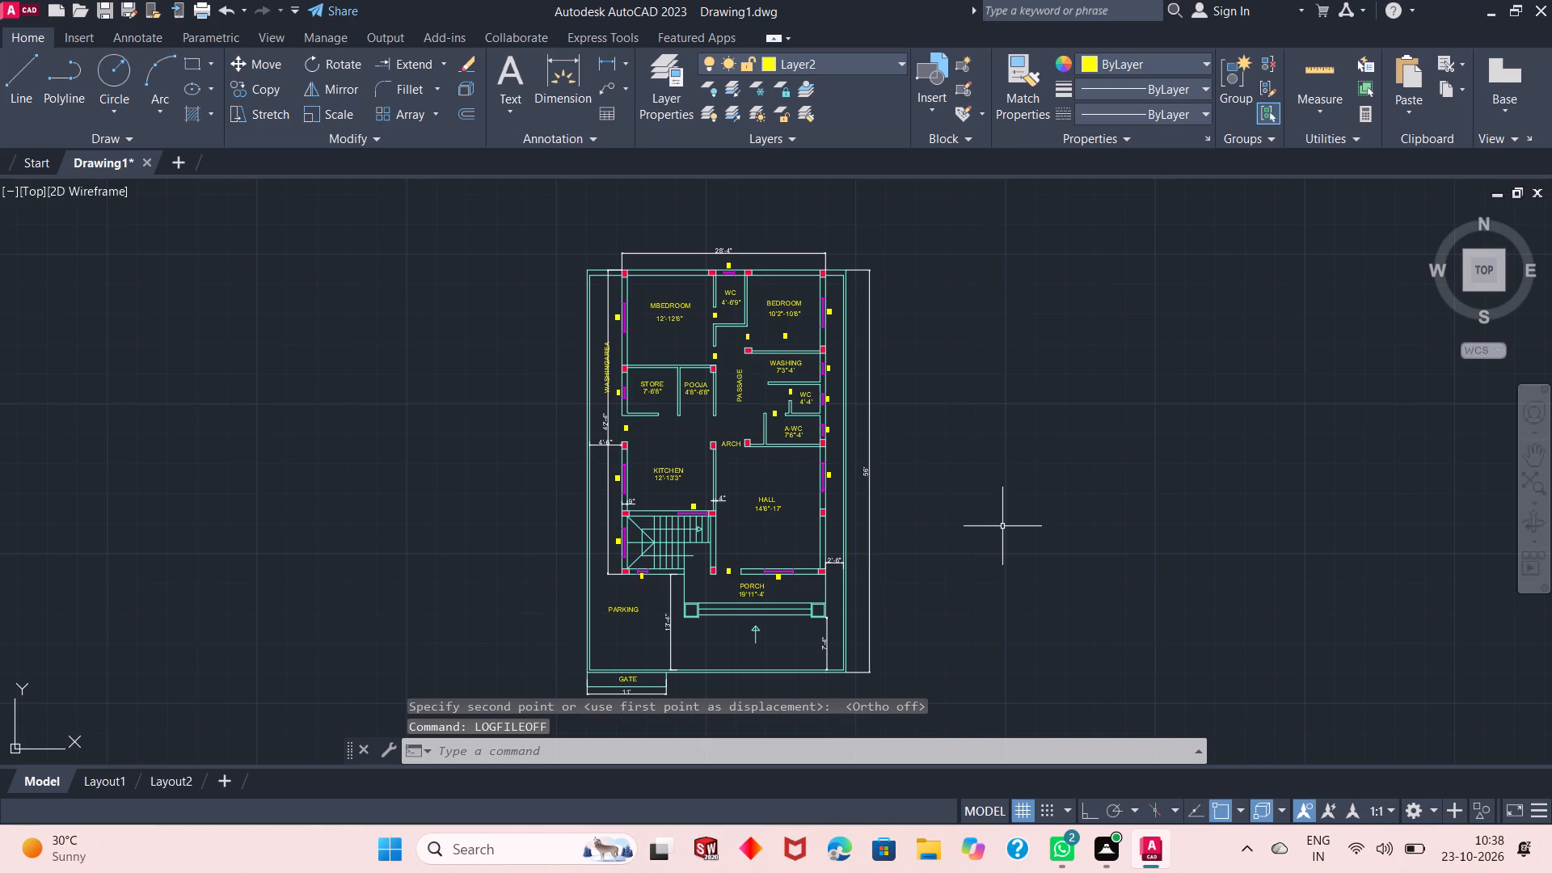
Save the drawing as Parking house plan in the Dp AutoCAD folder under OneDrive's Documents, in AutoCAD 2018 Drawing format.
{"action": "key", "text": "ctrl+s"}
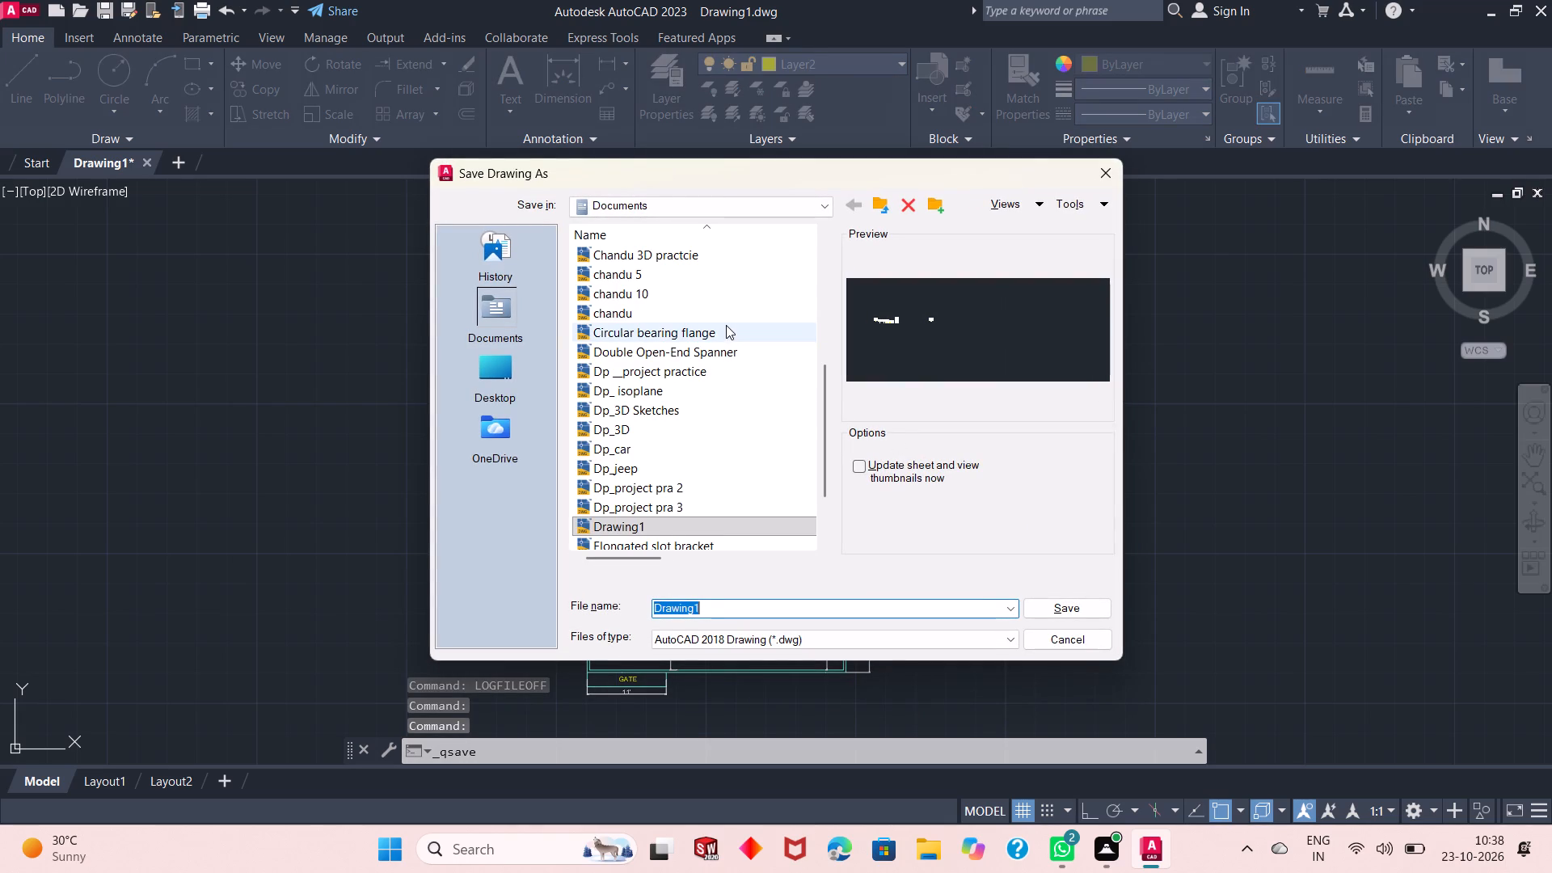
{"action": "left_click", "coordinate": [504, 380]}
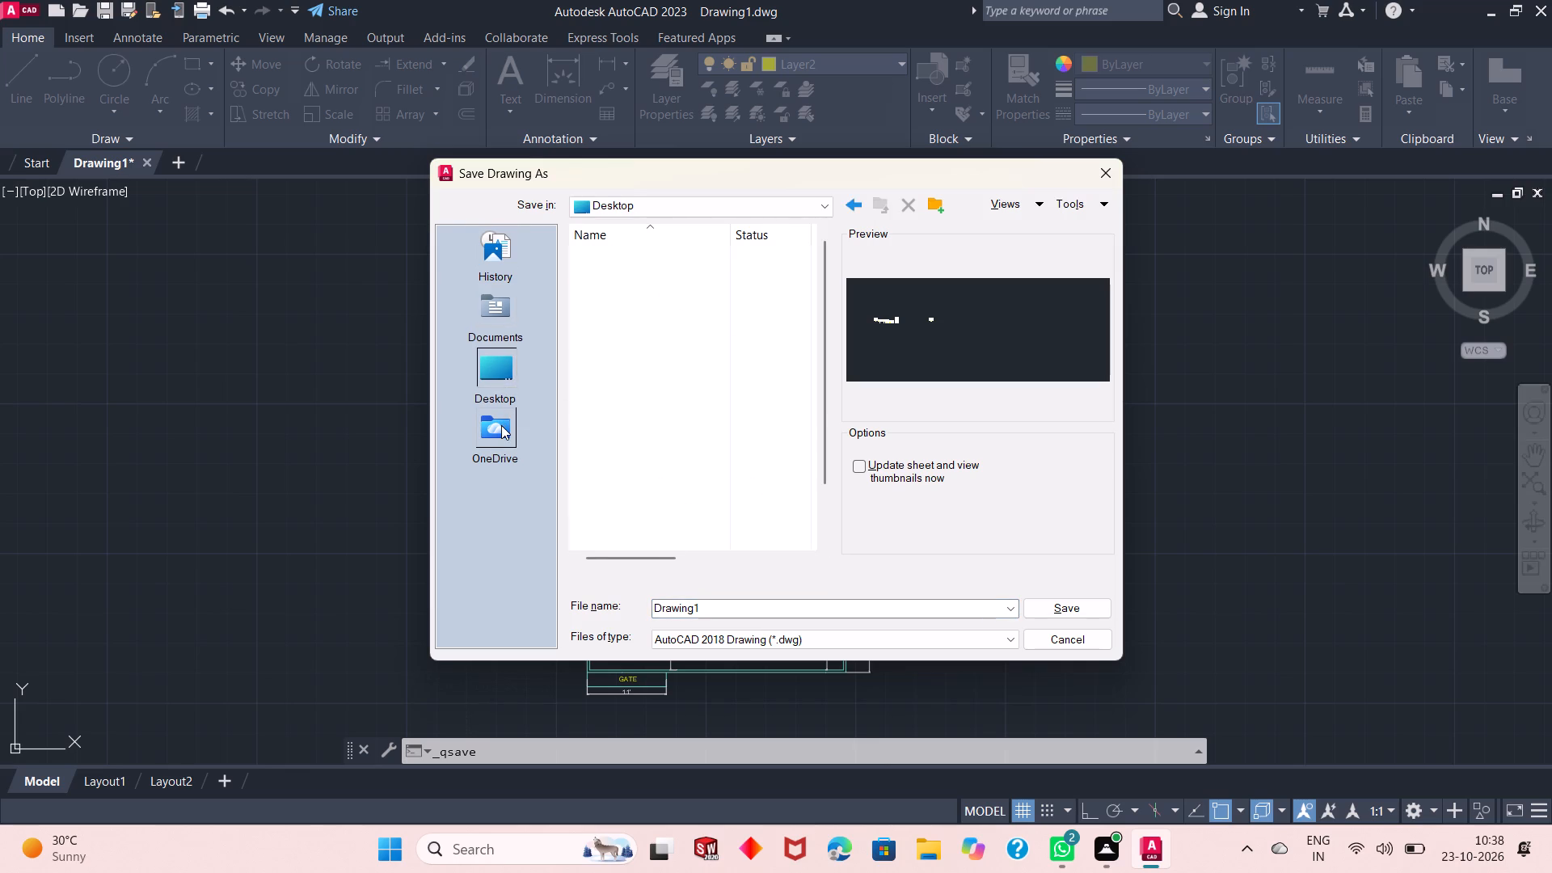
{"action": "left_click", "coordinate": [501, 425]}
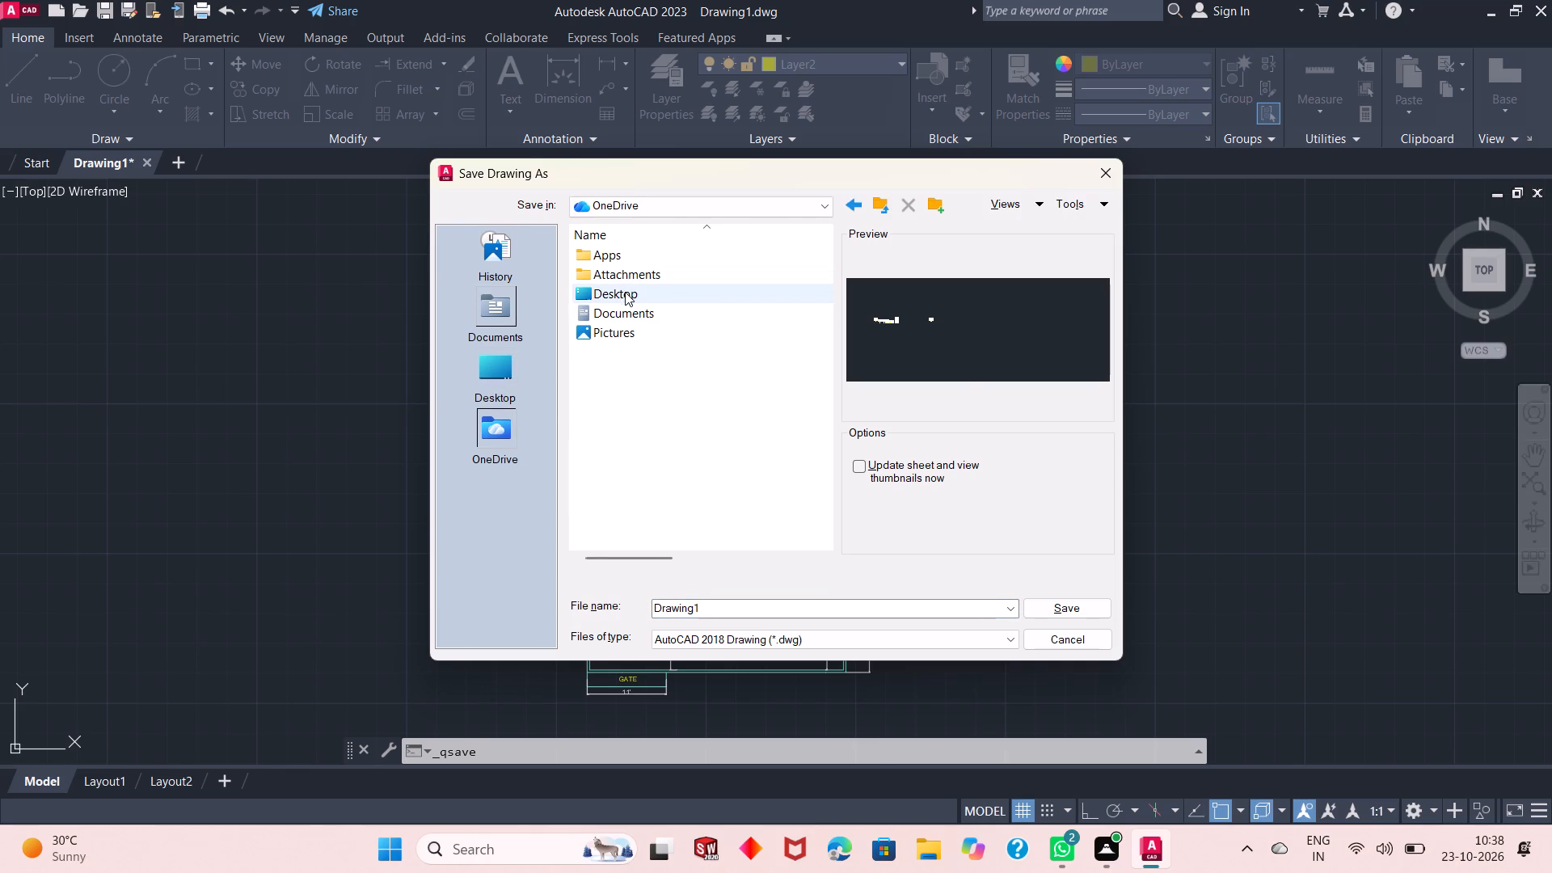
{"action": "left_click", "coordinate": [628, 308]}
{"action": "left_click", "coordinate": [627, 308]}
{"action": "double_click", "coordinate": [626, 307]}
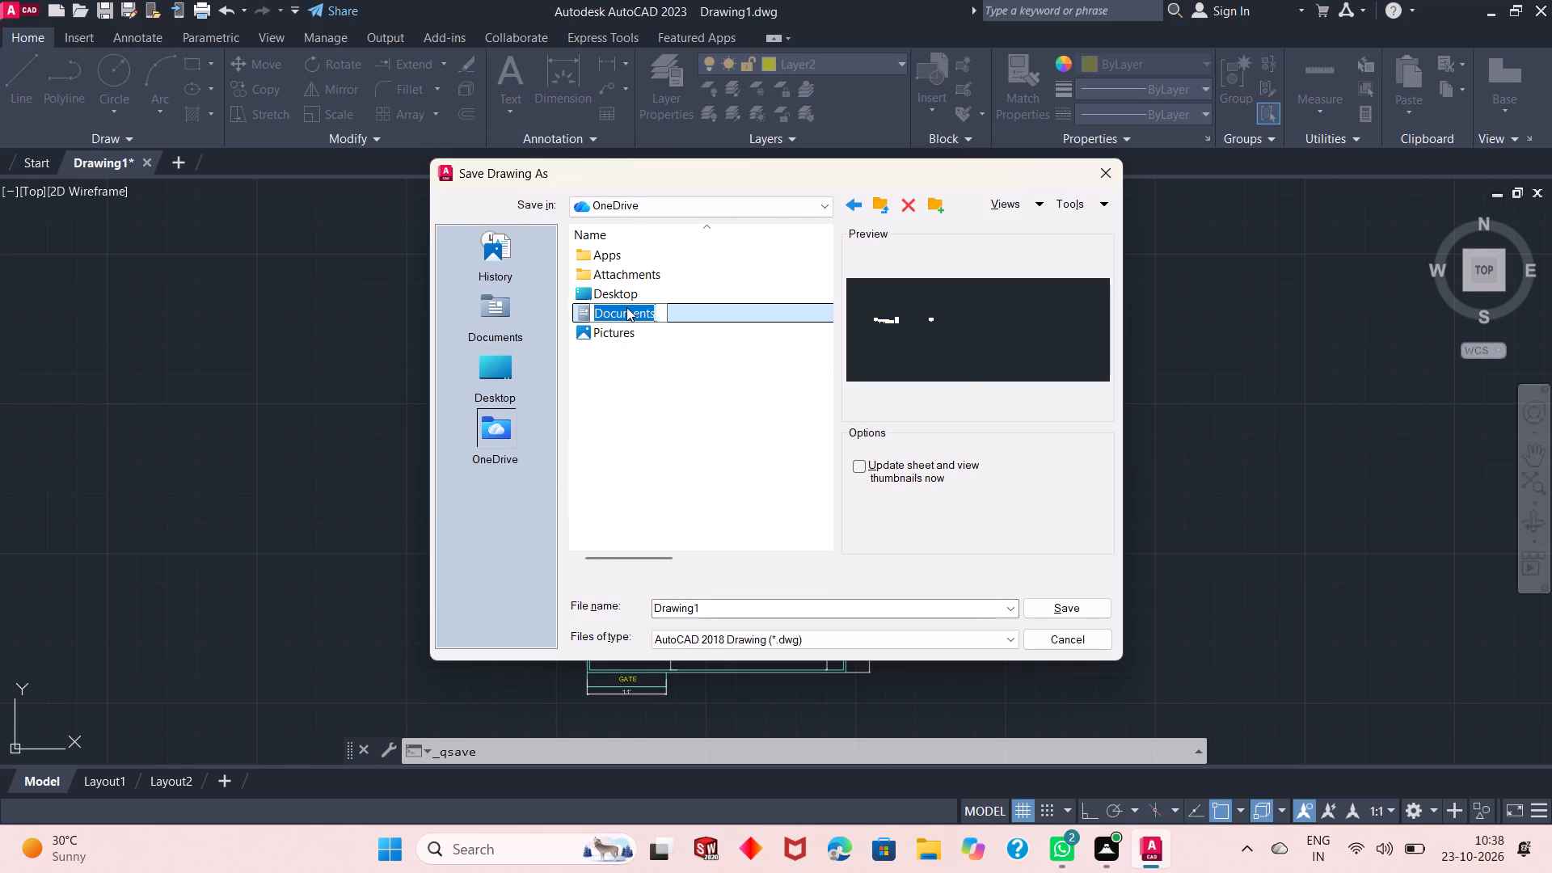
{"action": "double_click", "coordinate": [662, 310]}
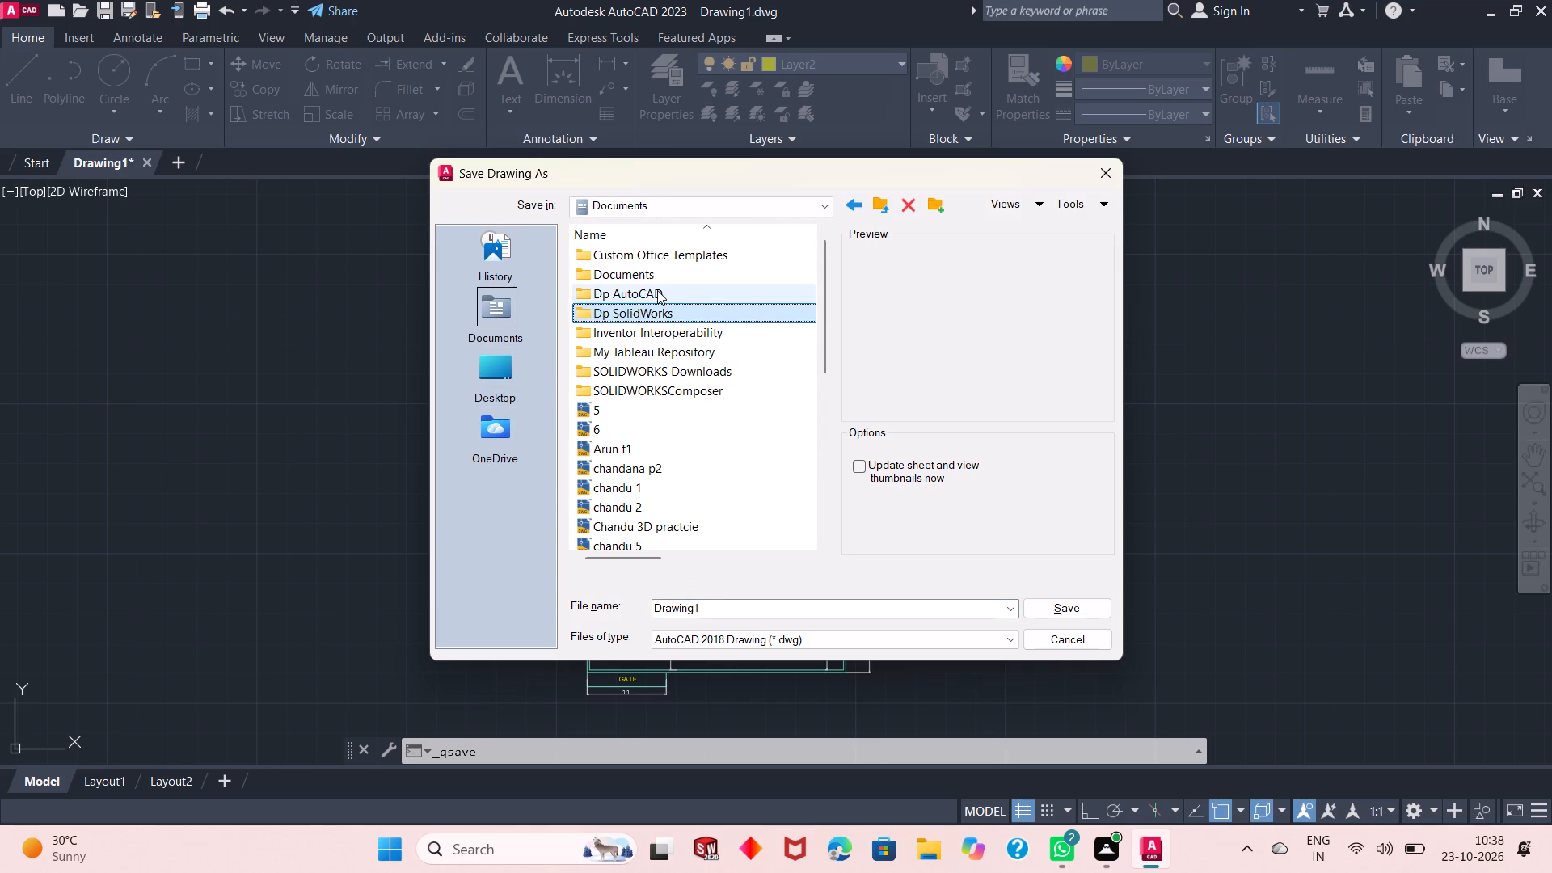
{"action": "double_click", "coordinate": [657, 289]}
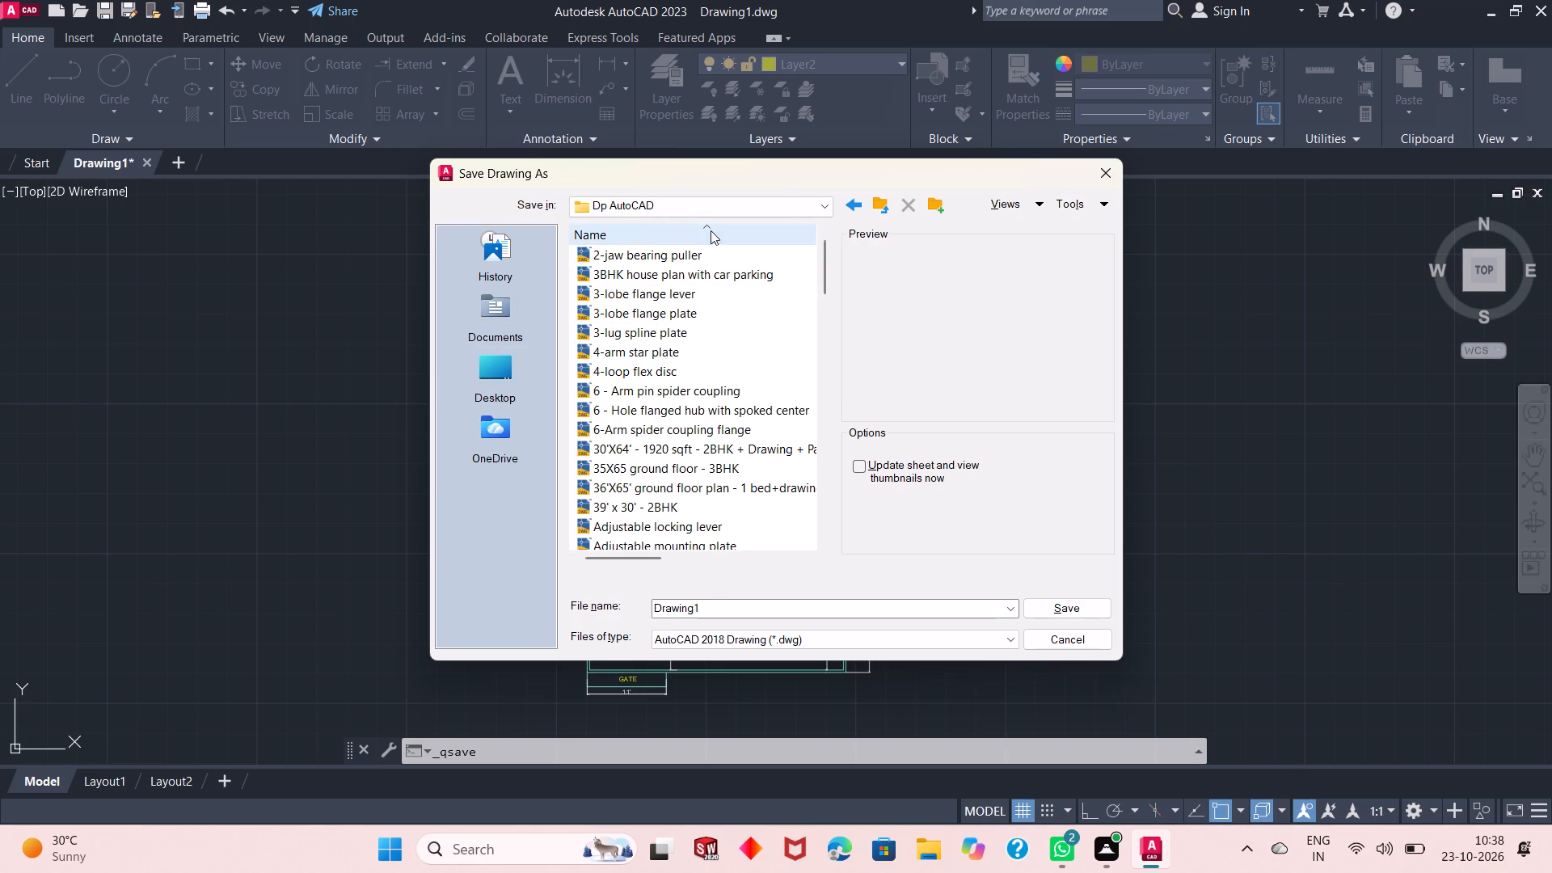
{"action": "double_click", "coordinate": [735, 614]}
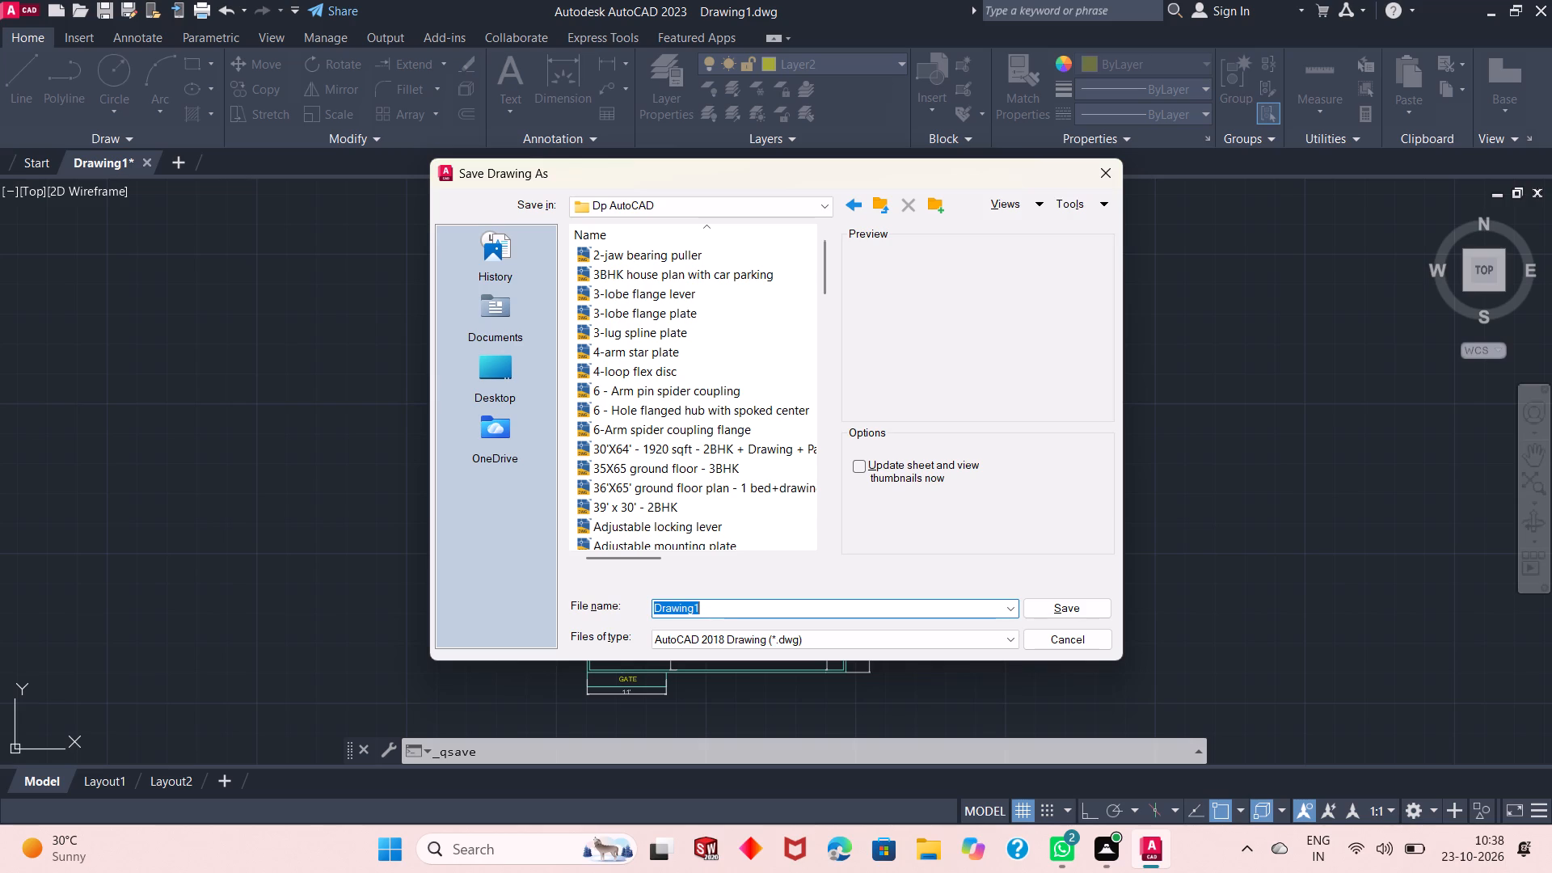
{"action": "key", "text": "shift+o"}
{"action": "key", "text": "shift+BackSpace"}
{"action": "type", "text": "Parking"}
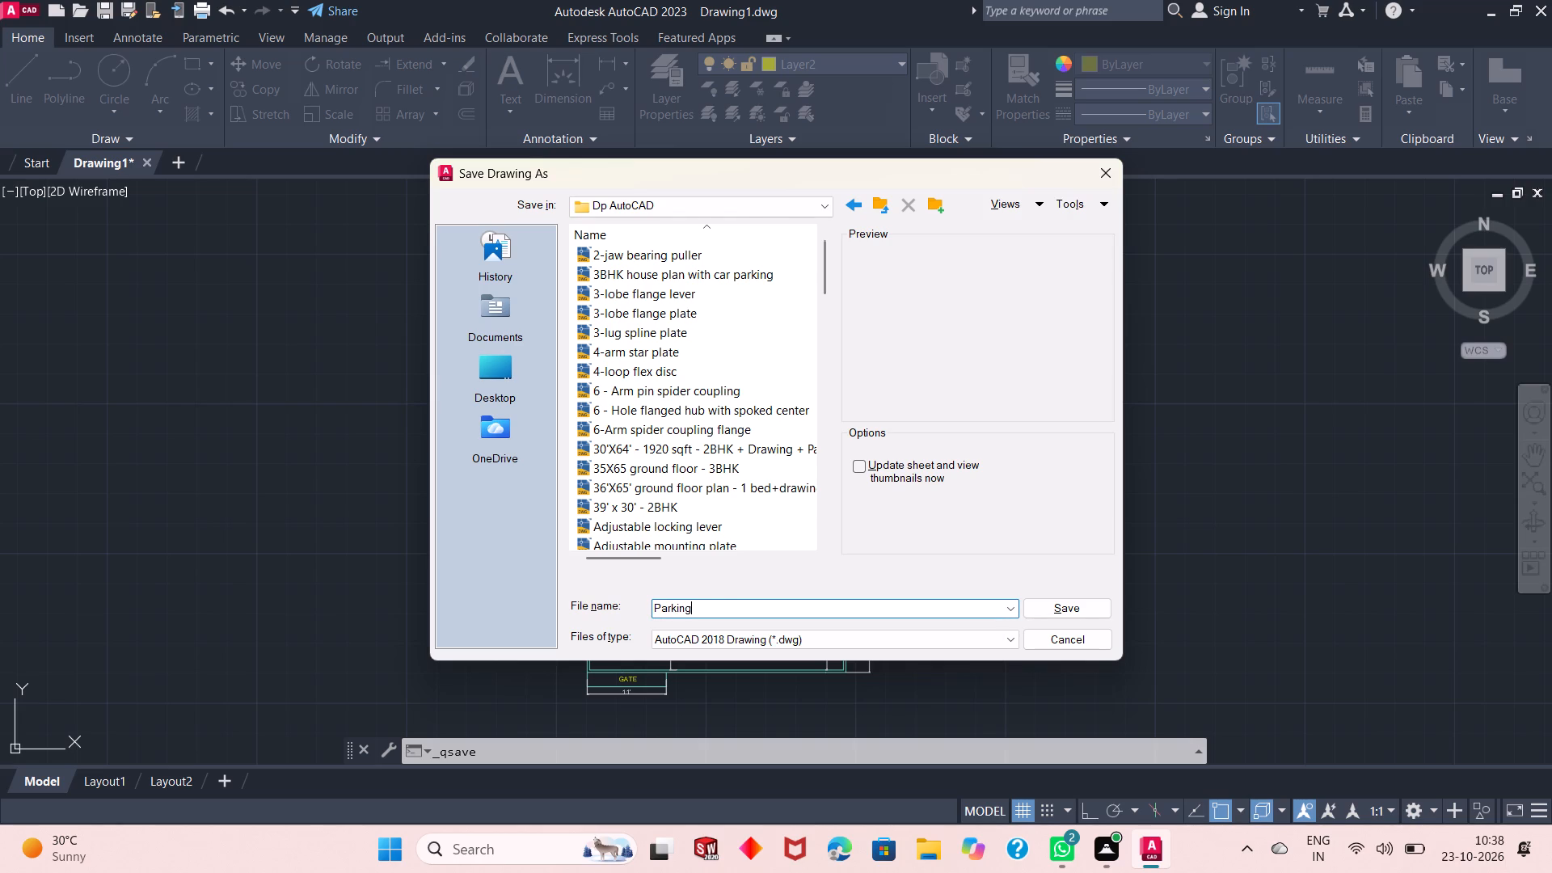
{"action": "key", "text": "space"}
{"action": "type", "text": "hous"}
{"action": "type", "text": "e plan"}
{"action": "left_click", "coordinate": [1041, 609]}
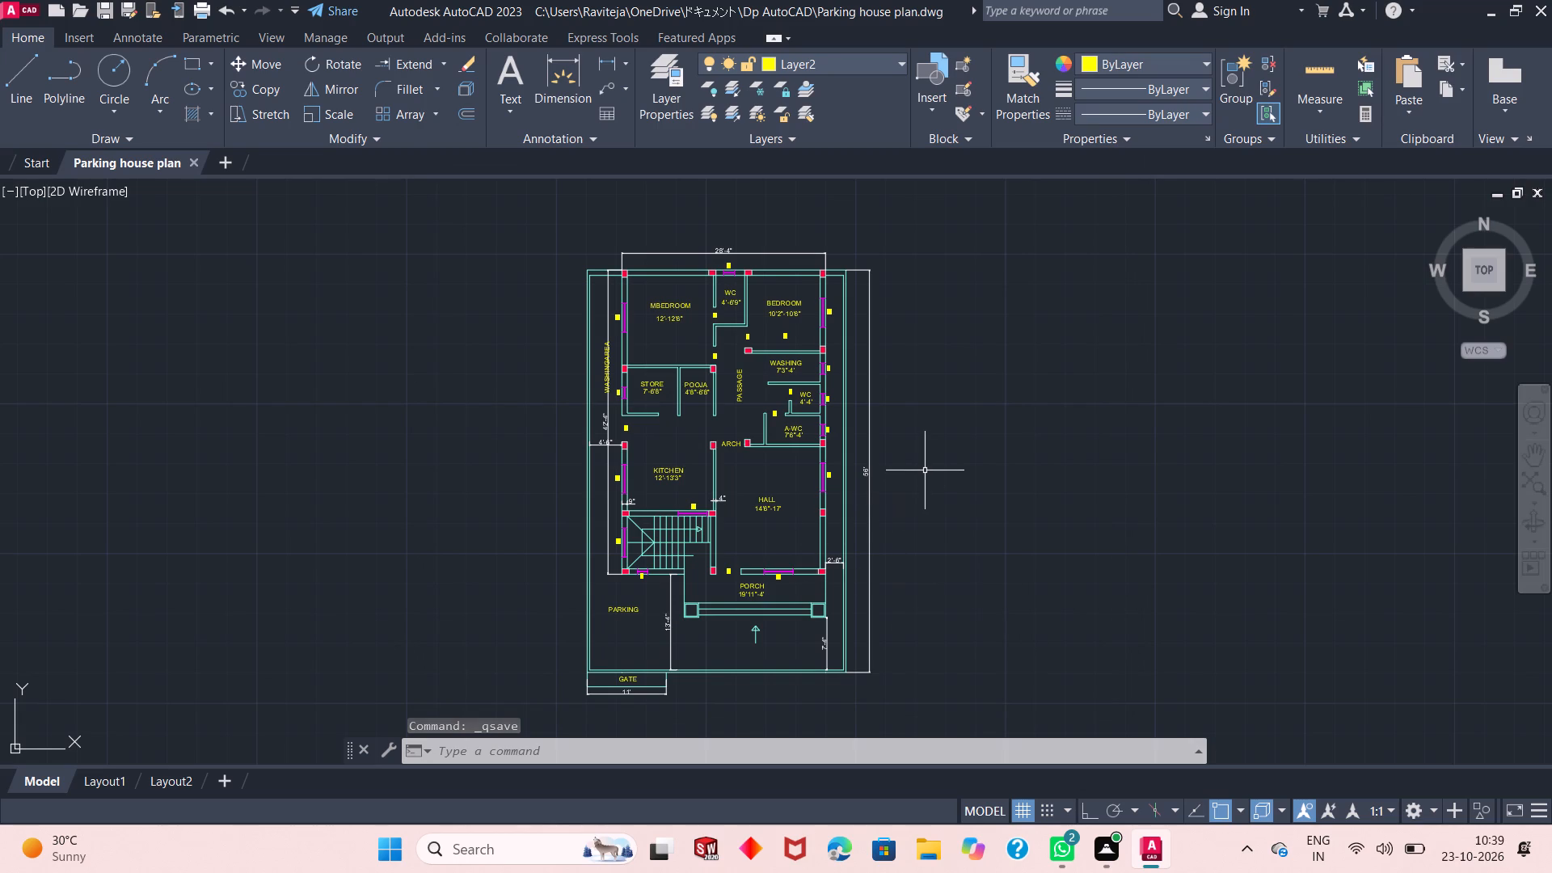
Set up a plot with DWG To PDF.pc3, ISO expand A4 (297.00 x 210.00 MM) paper, landscape orientation and the plot centered.
{"action": "type", "text": "plo"}
{"action": "key", "text": "Return"}
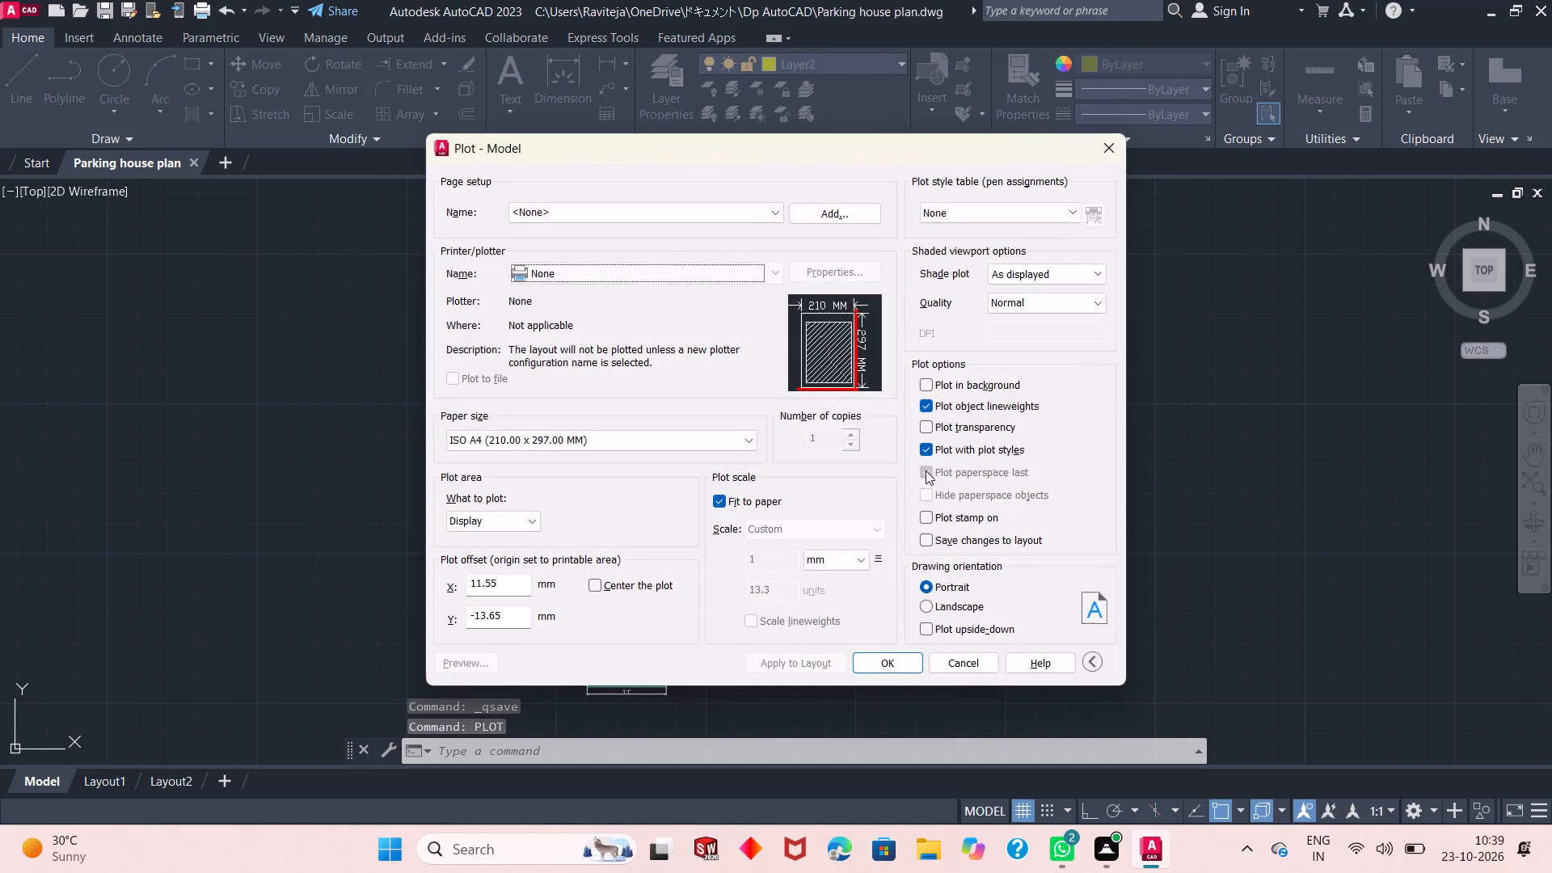
{"action": "left_click", "coordinate": [669, 280]}
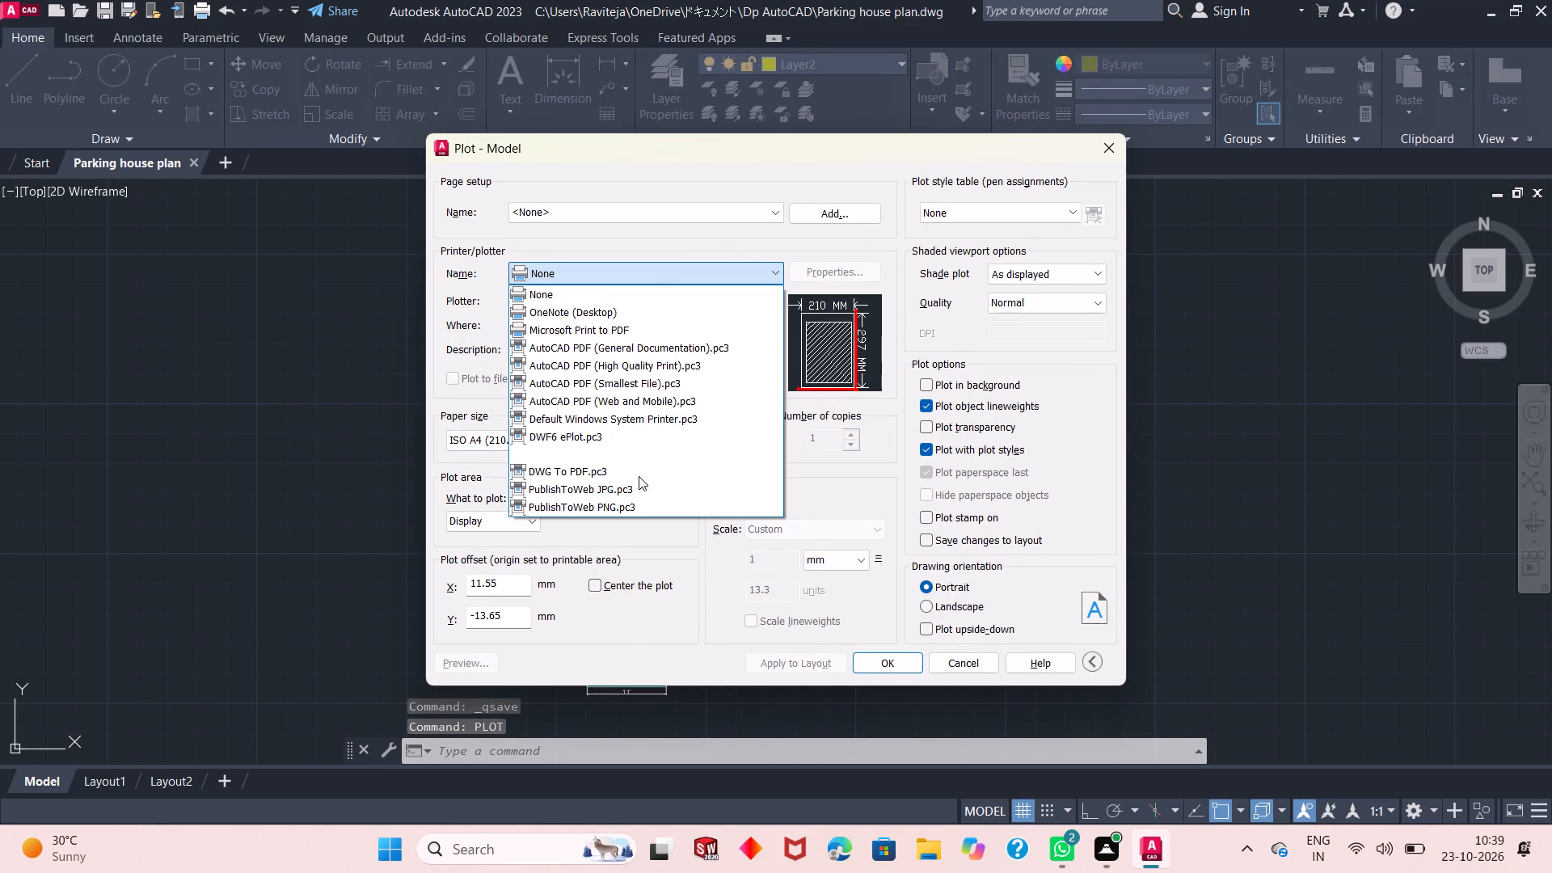
{"action": "left_click", "coordinate": [608, 472]}
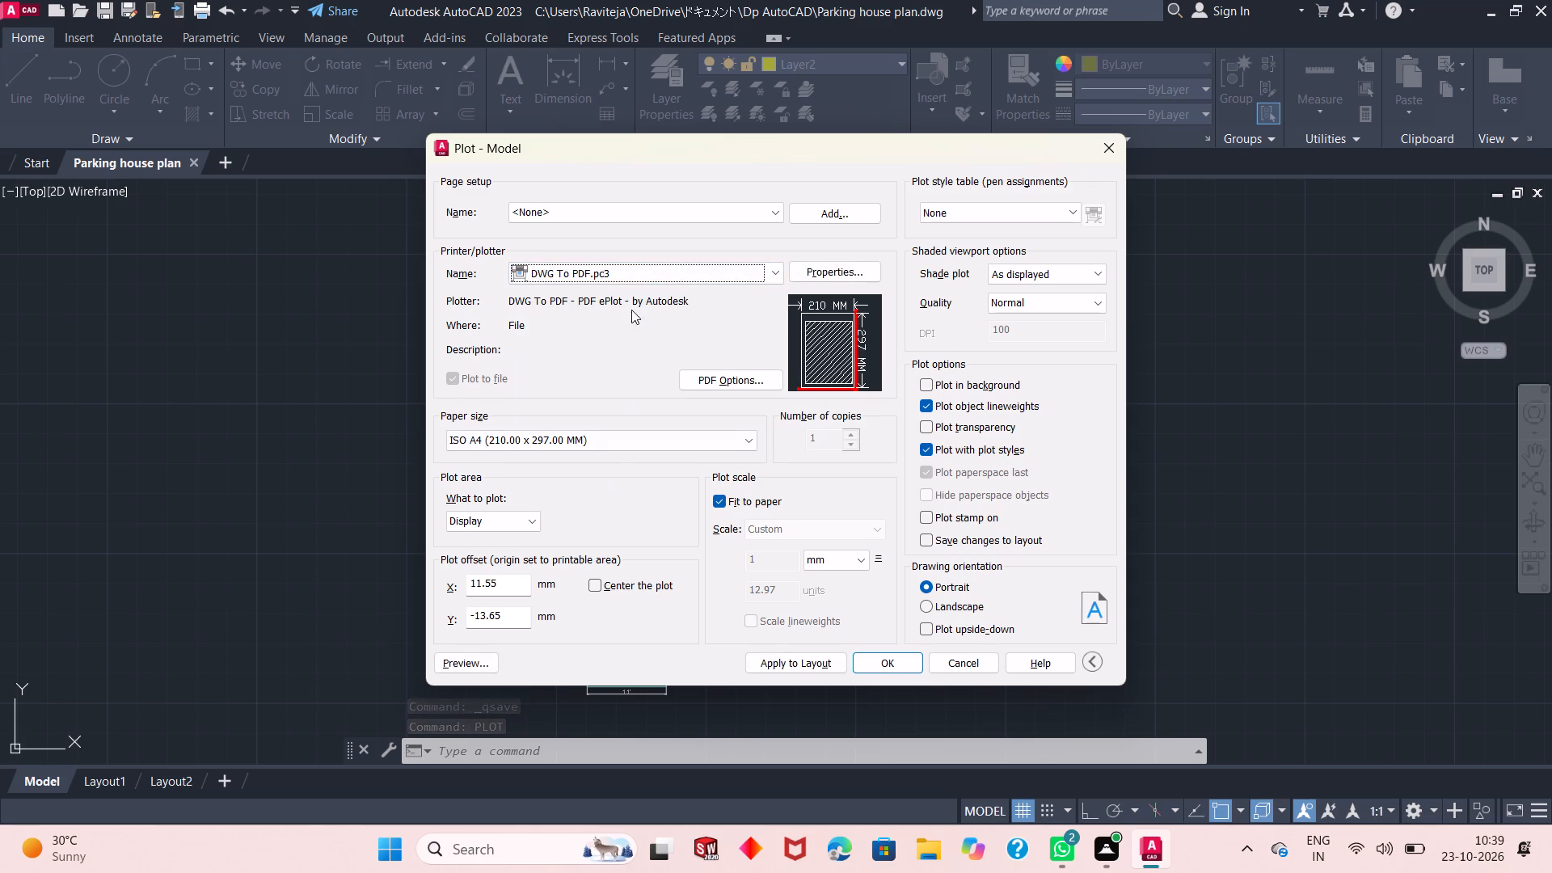
{"action": "left_click", "coordinate": [701, 285]}
{"action": "left_click", "coordinate": [743, 280]}
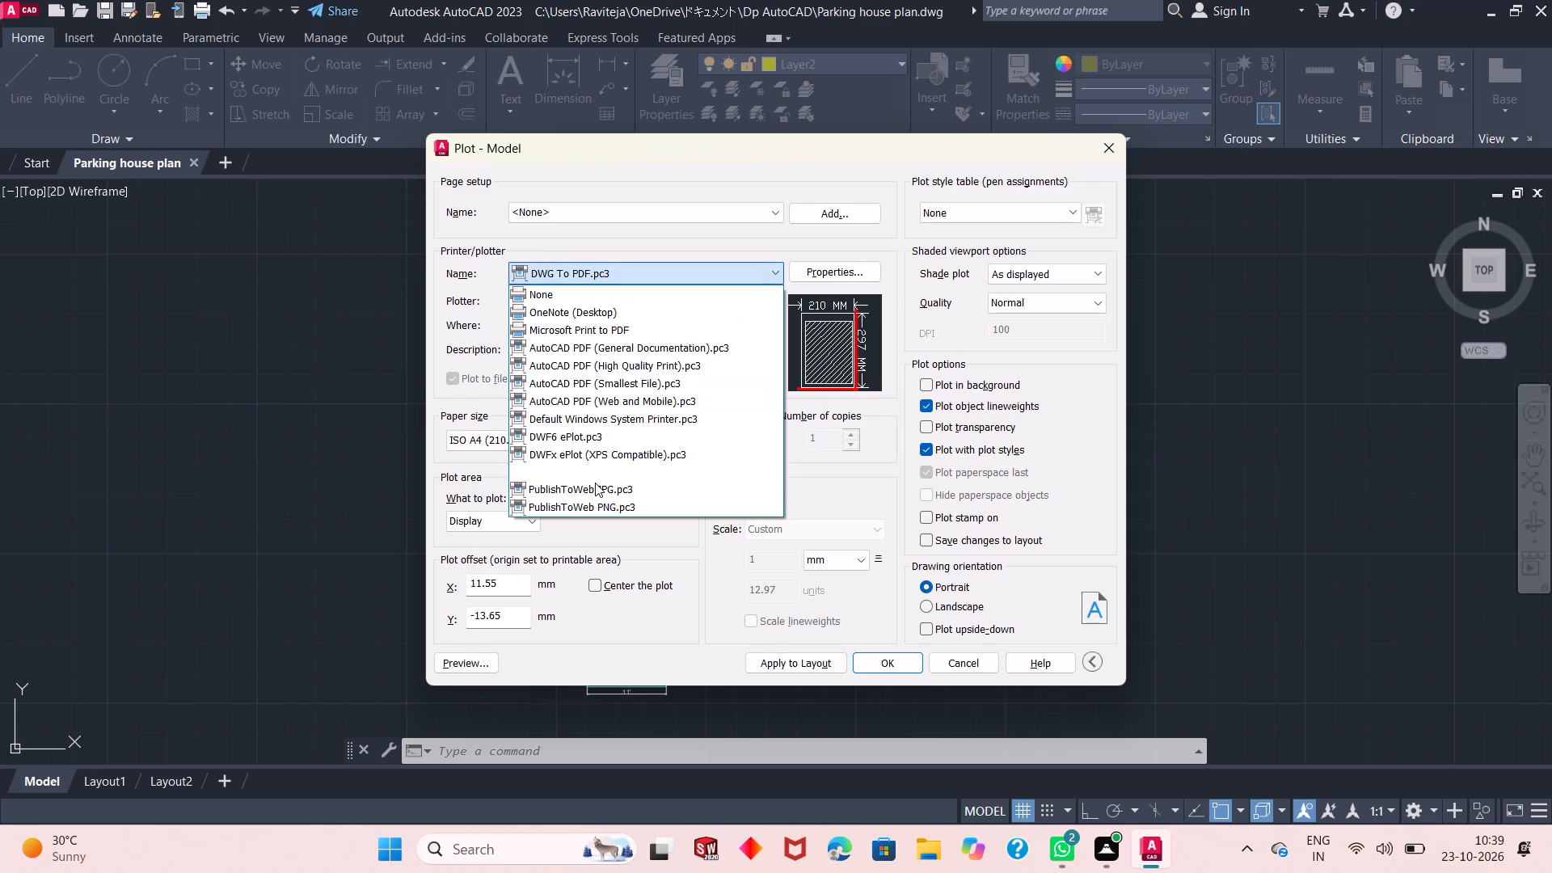
{"action": "left_click", "coordinate": [579, 476]}
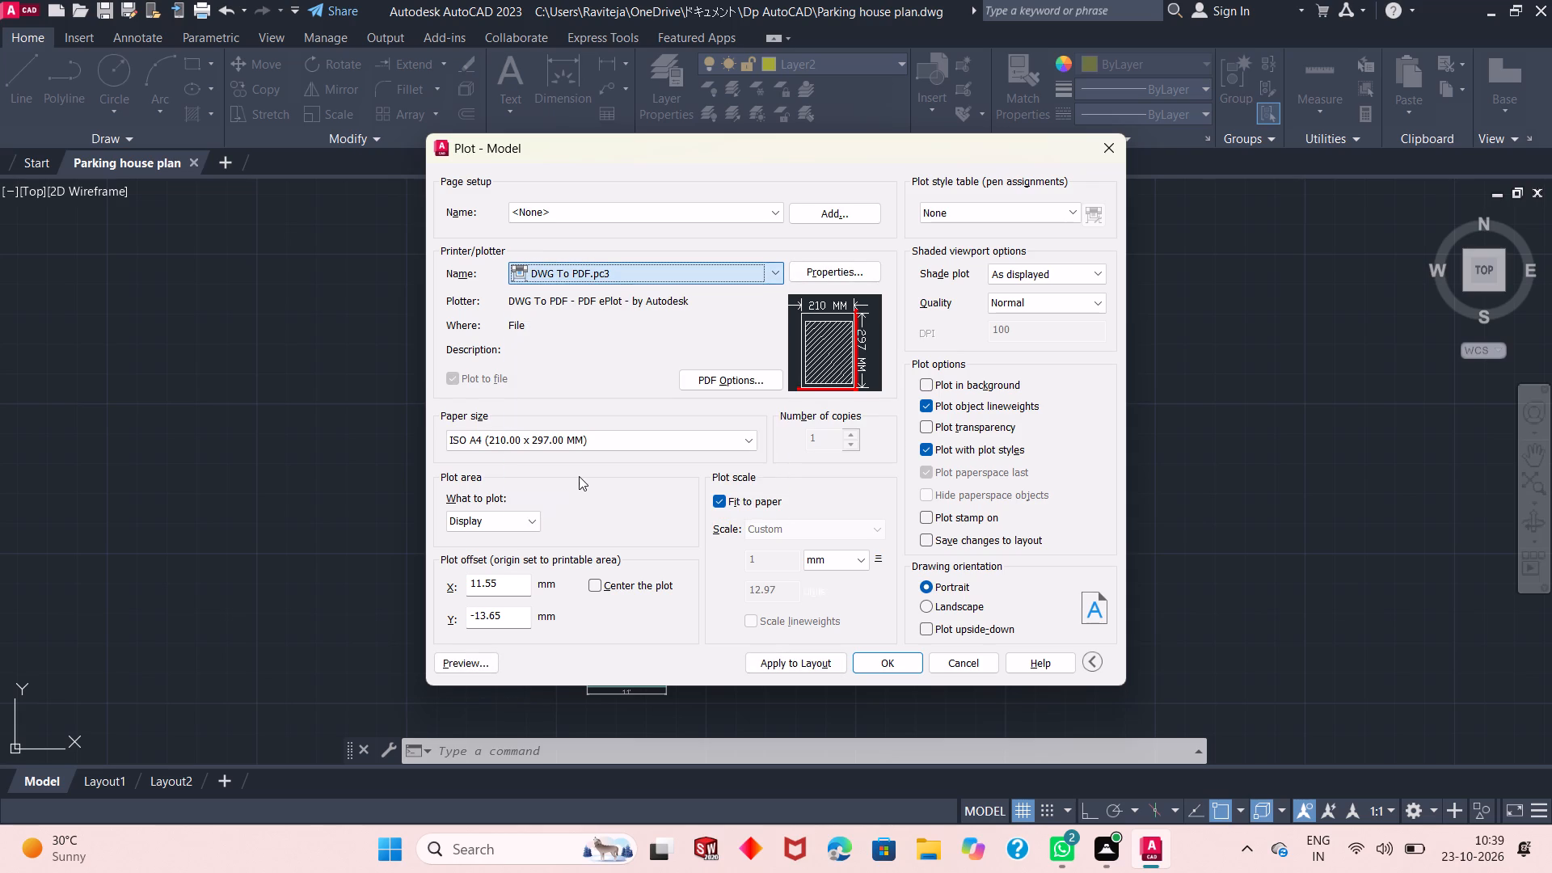
{"action": "left_click", "coordinate": [572, 445]}
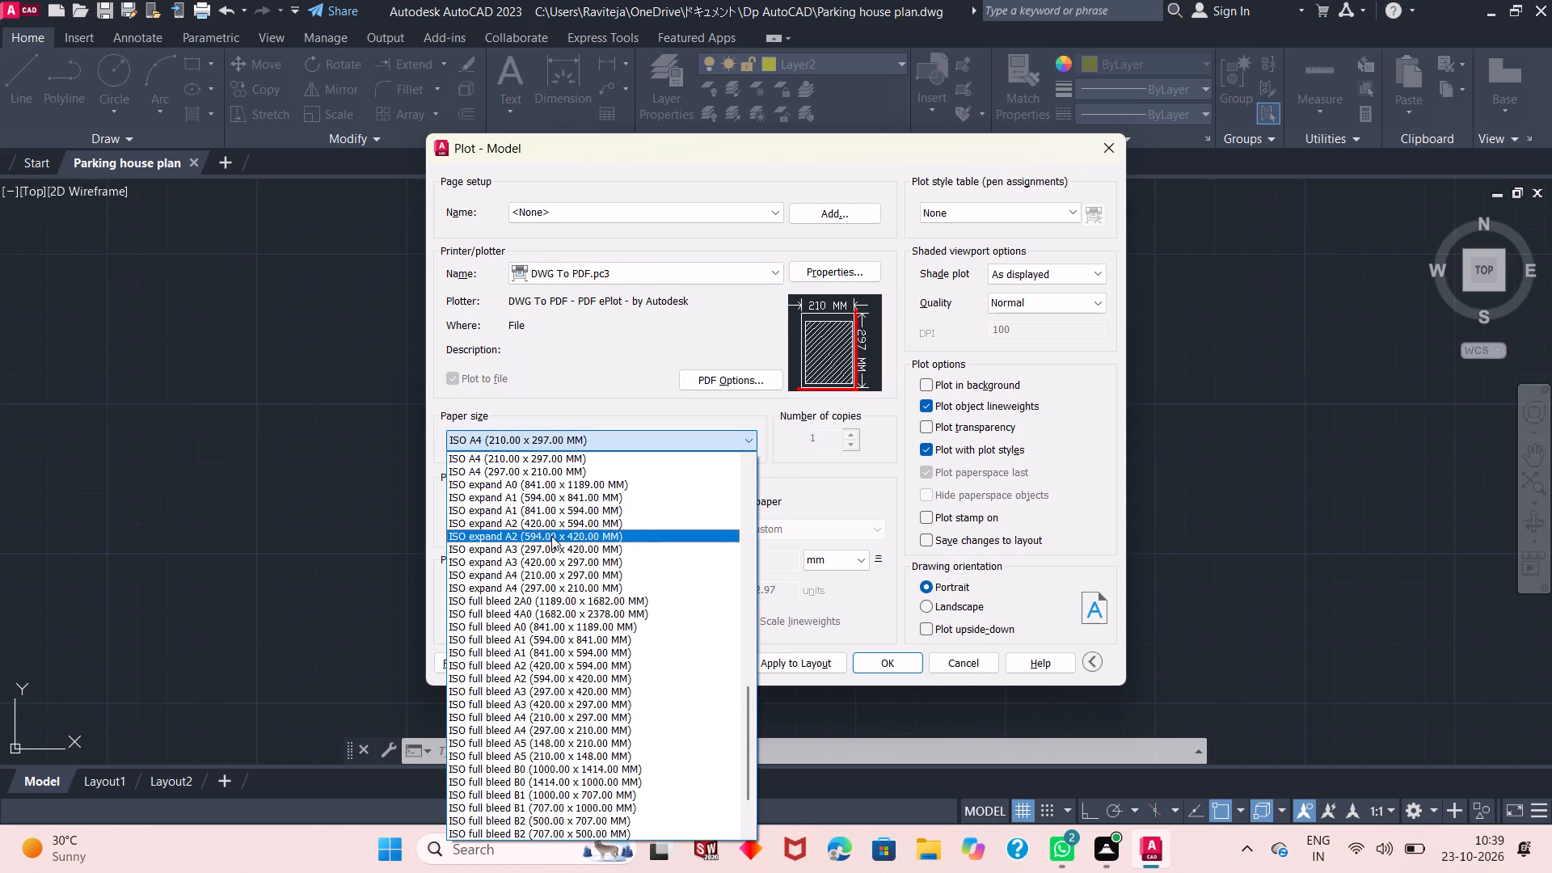
{"action": "left_click", "coordinate": [550, 592]}
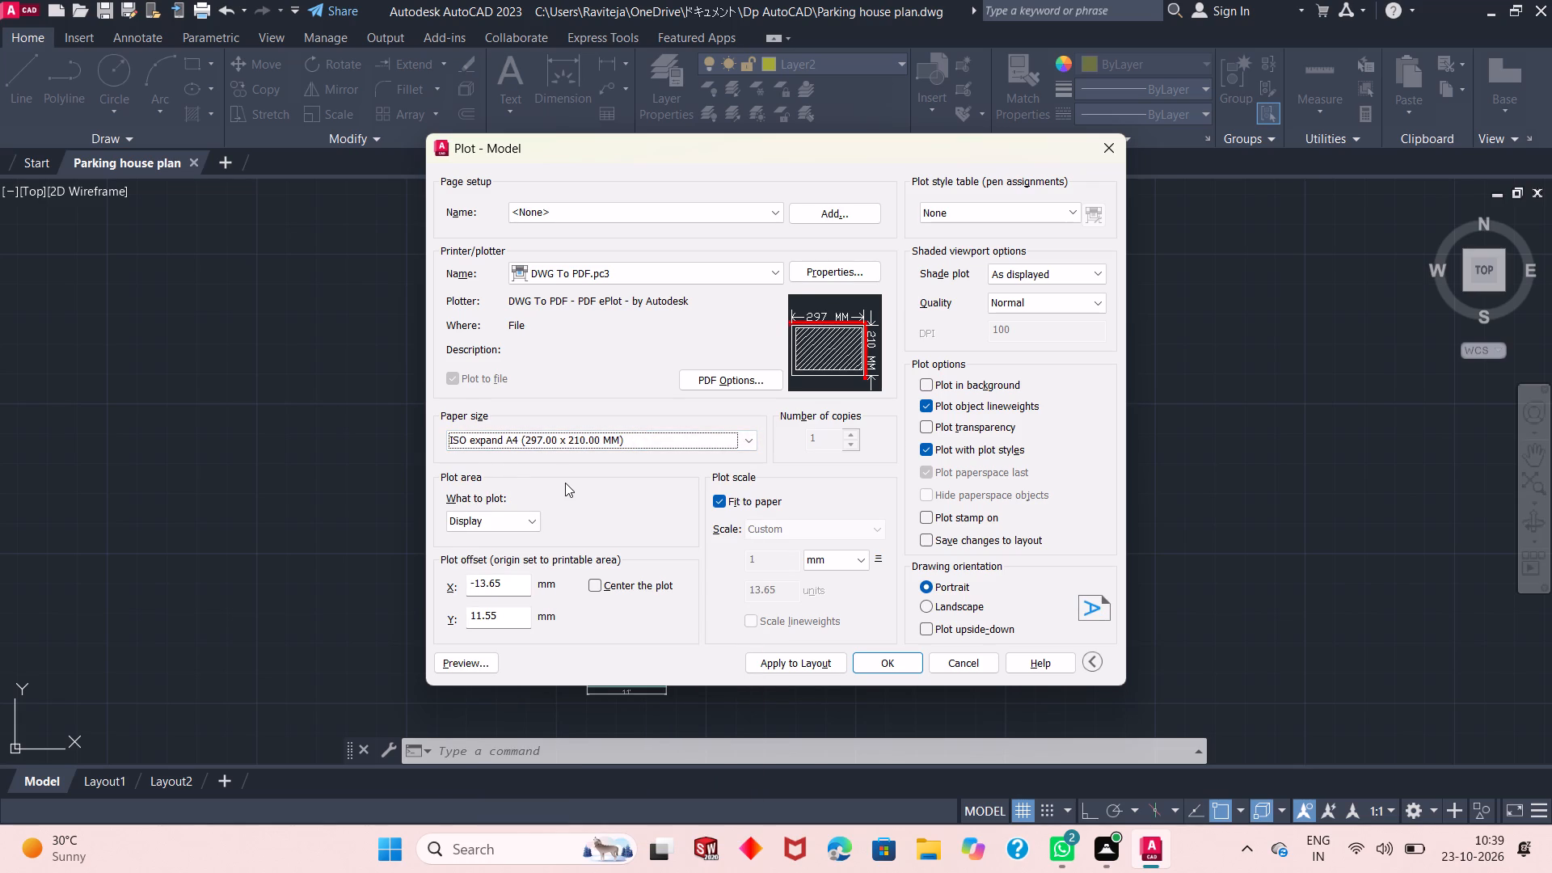
{"action": "left_click", "coordinate": [951, 612]}
{"action": "left_click", "coordinate": [634, 585]}
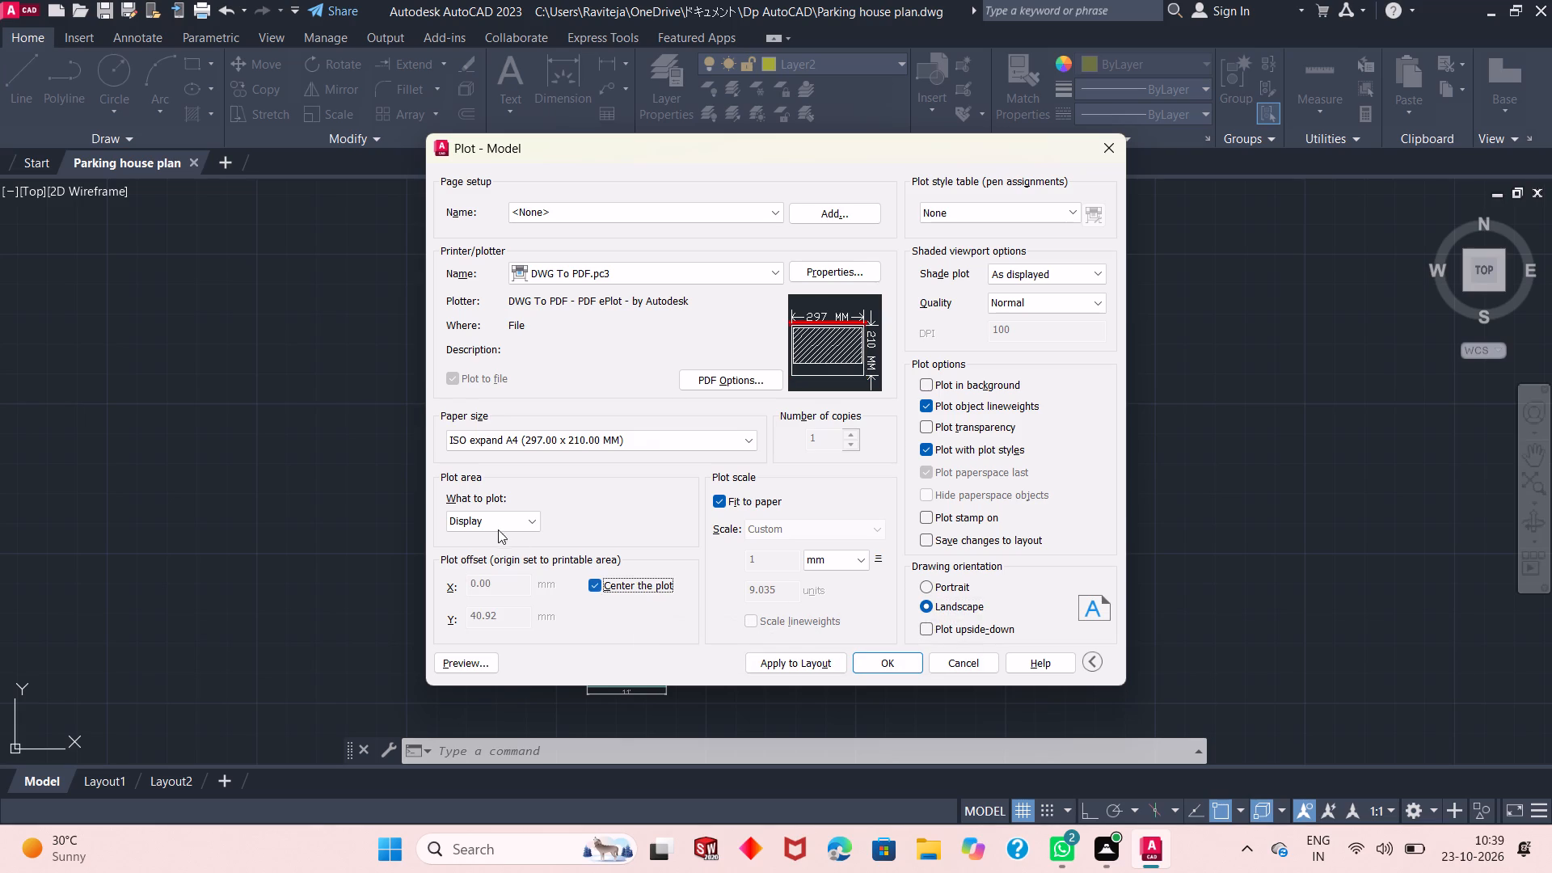
Set the plot area to a window enclosing the whole floor plan with its outer dimensions and gate.
{"action": "left_click", "coordinate": [492, 519]}
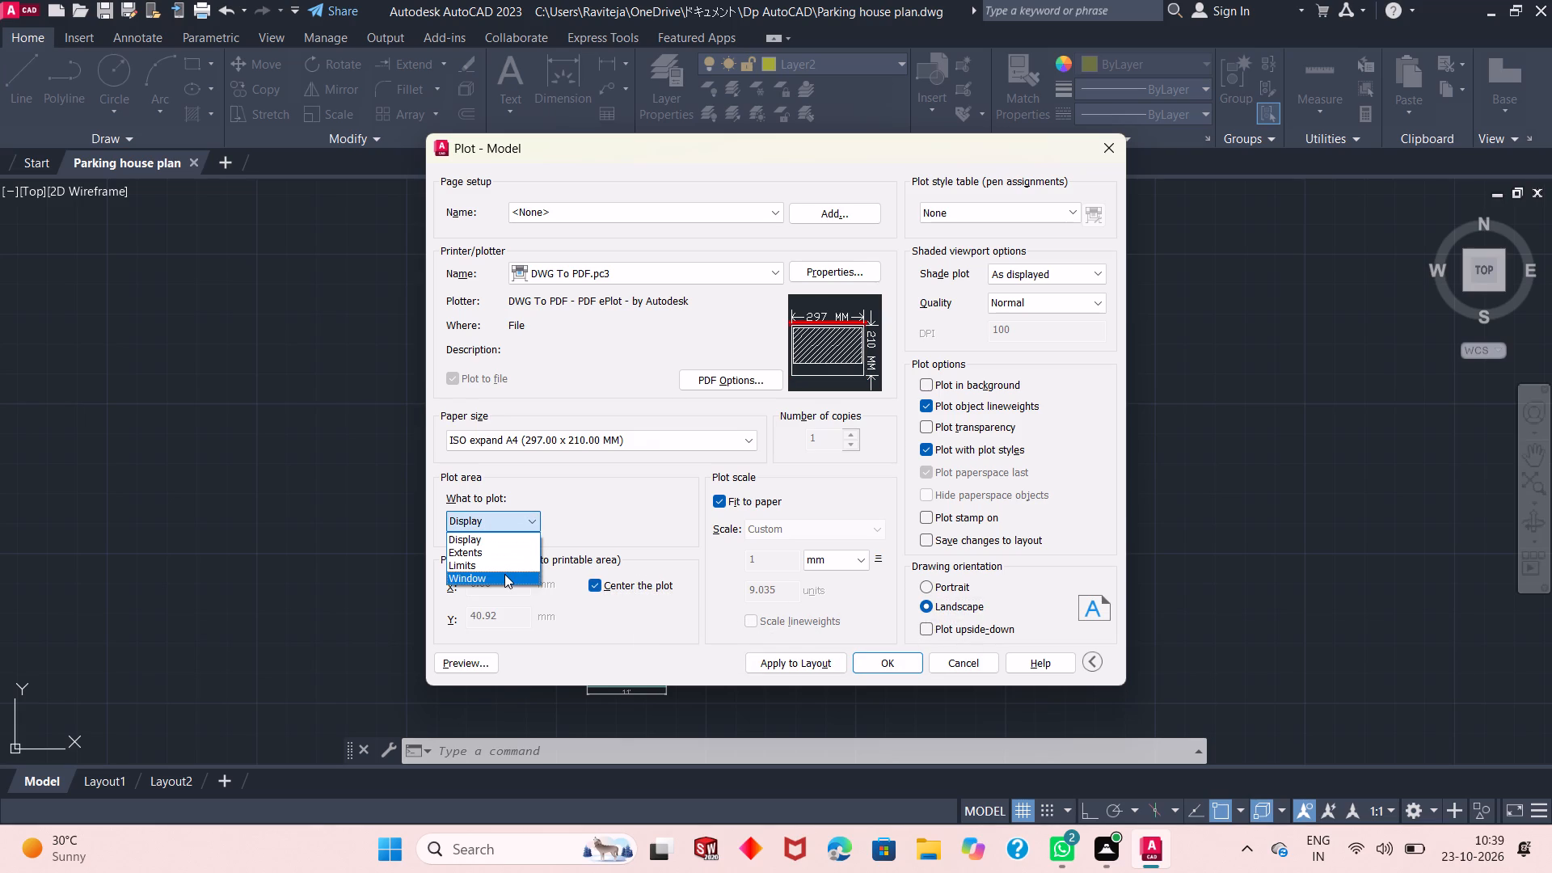
{"action": "left_click", "coordinate": [504, 574]}
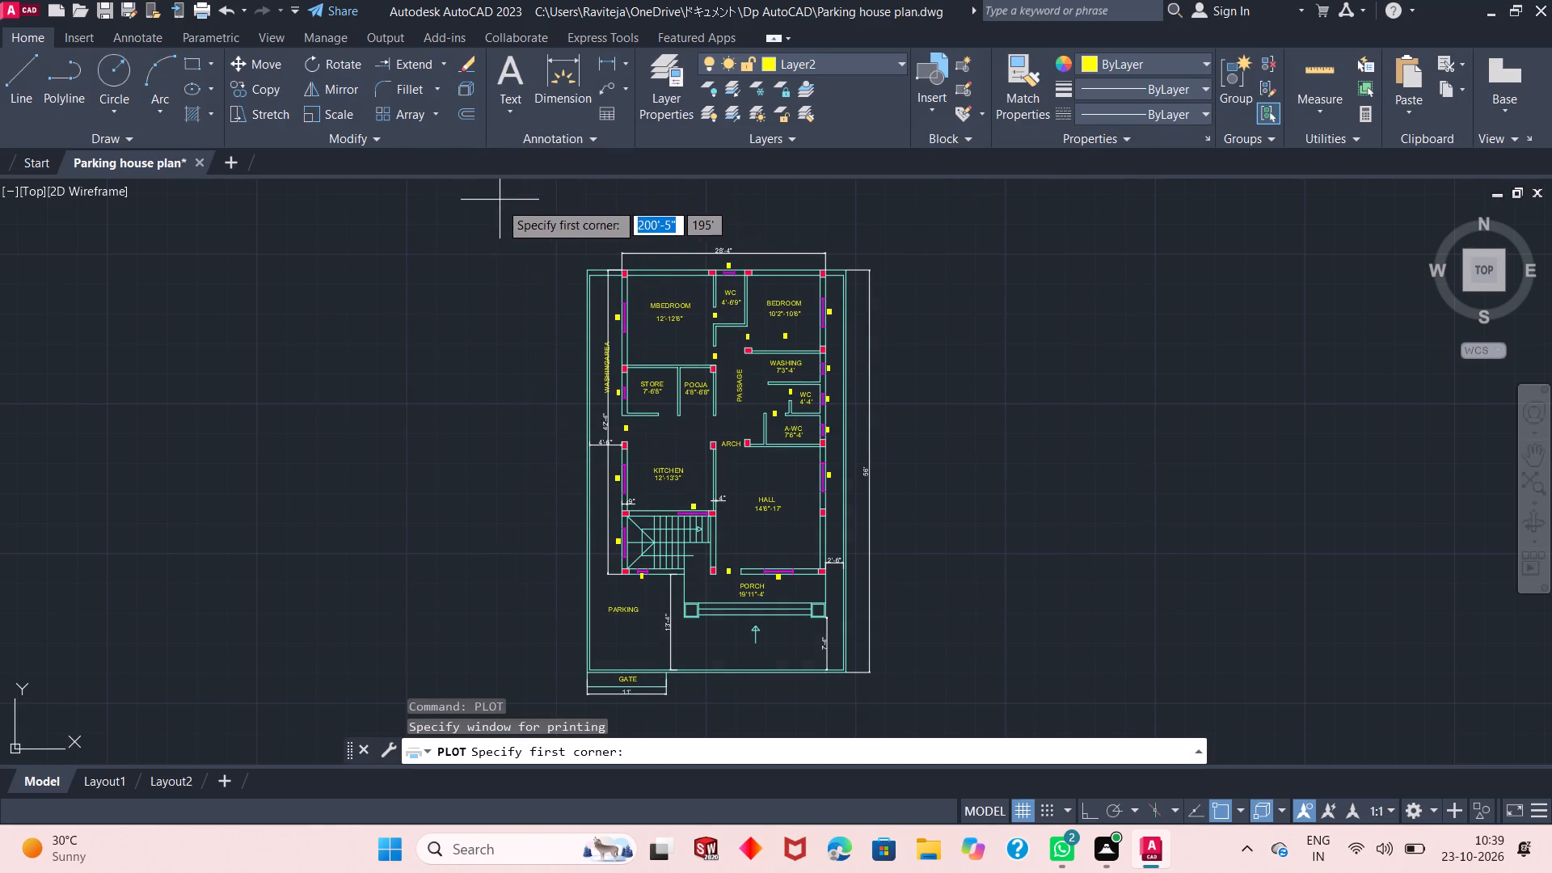
{"action": "scroll", "coordinate": [654, 353], "scroll_direction": "down", "scroll_amount": 1}
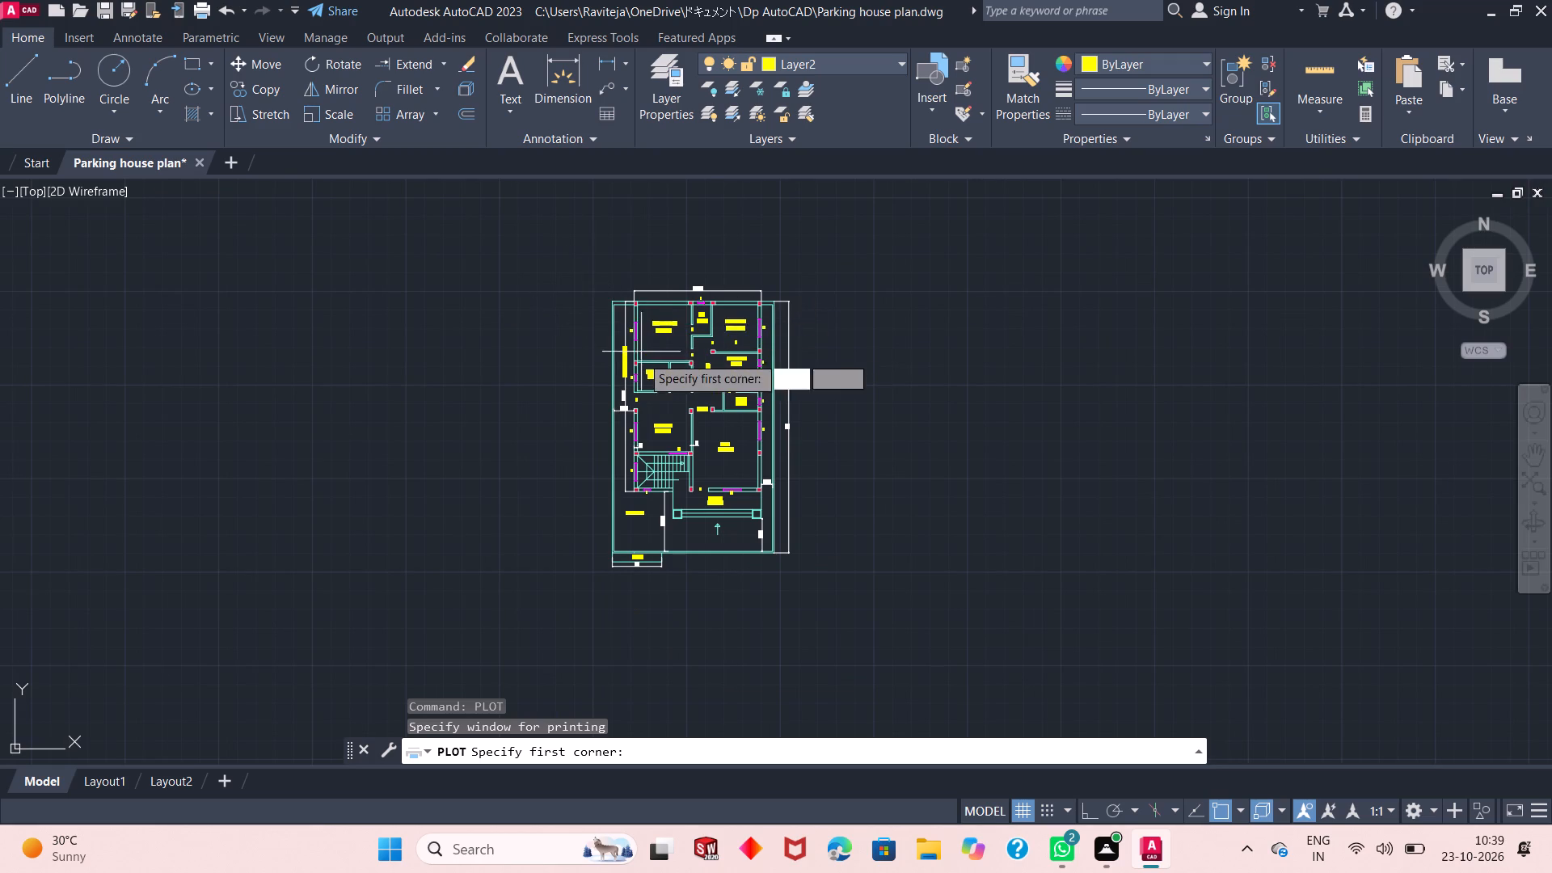
{"action": "scroll", "coordinate": [642, 379], "scroll_direction": "up", "scroll_amount": 1}
{"action": "left_click", "coordinate": [487, 200]}
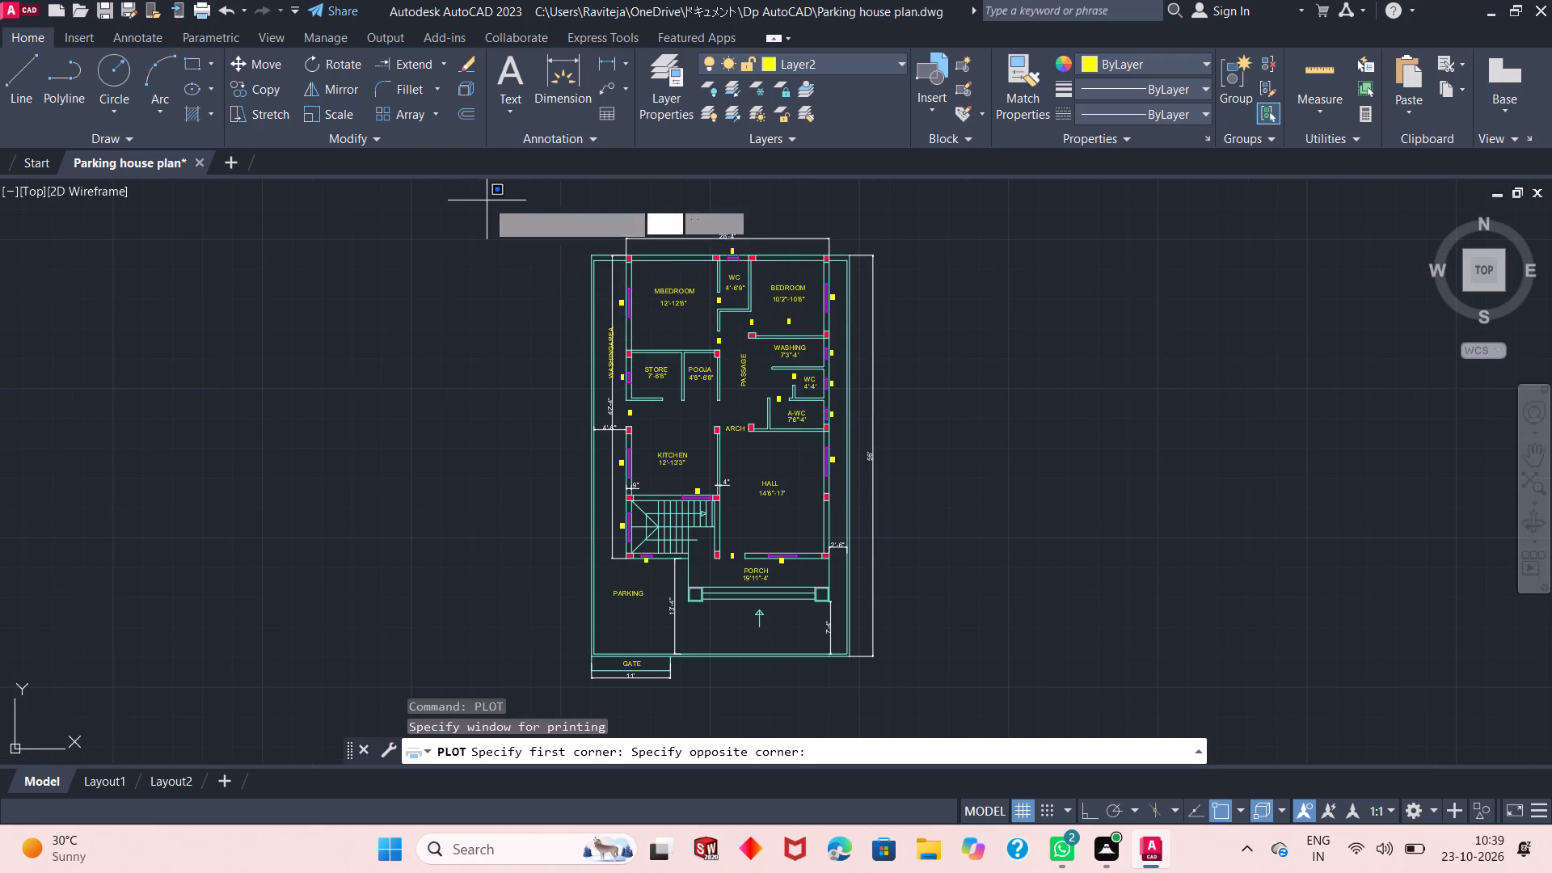
{"action": "left_click", "coordinate": [950, 723]}
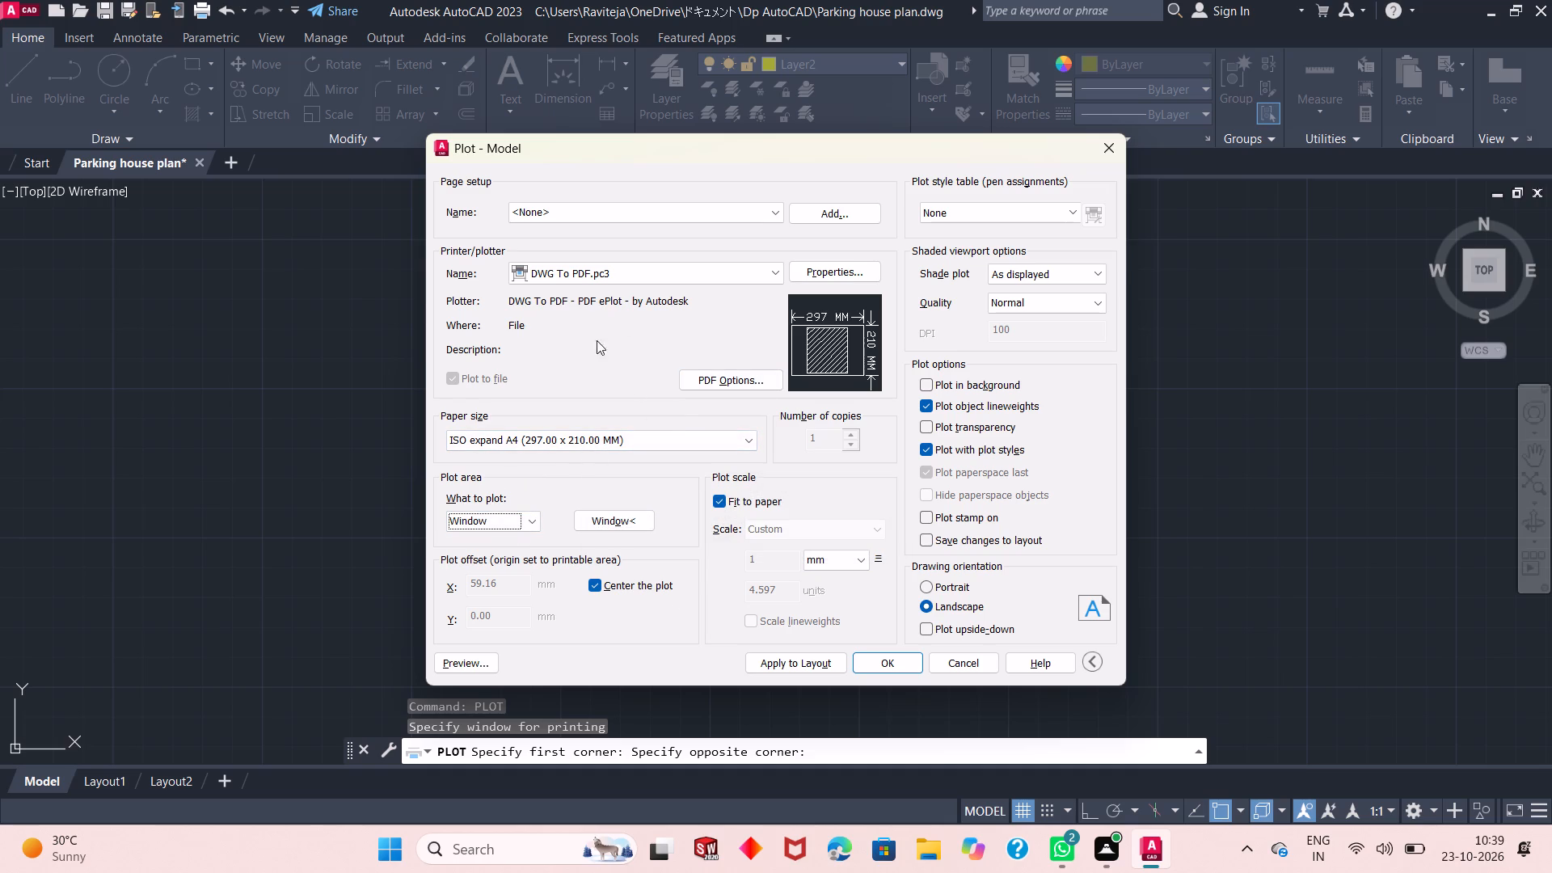
Plot the plan to Parking house plan-Model.pdf in the Dp AutoCAD folder, and close the PDF once it opens.
{"action": "left_click", "coordinate": [896, 664]}
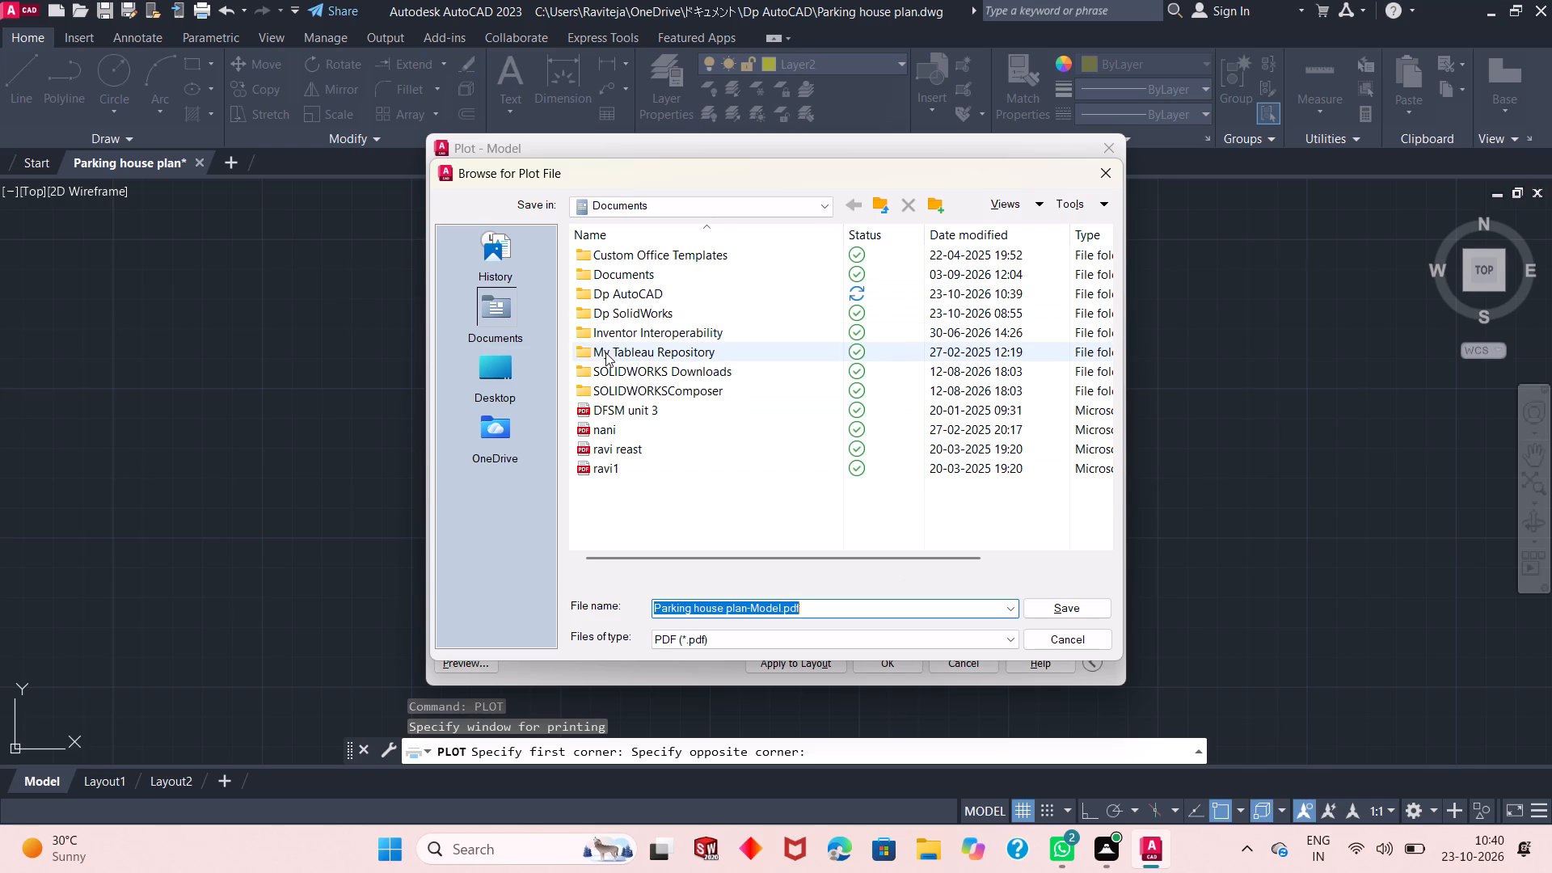
{"action": "double_click", "coordinate": [653, 290]}
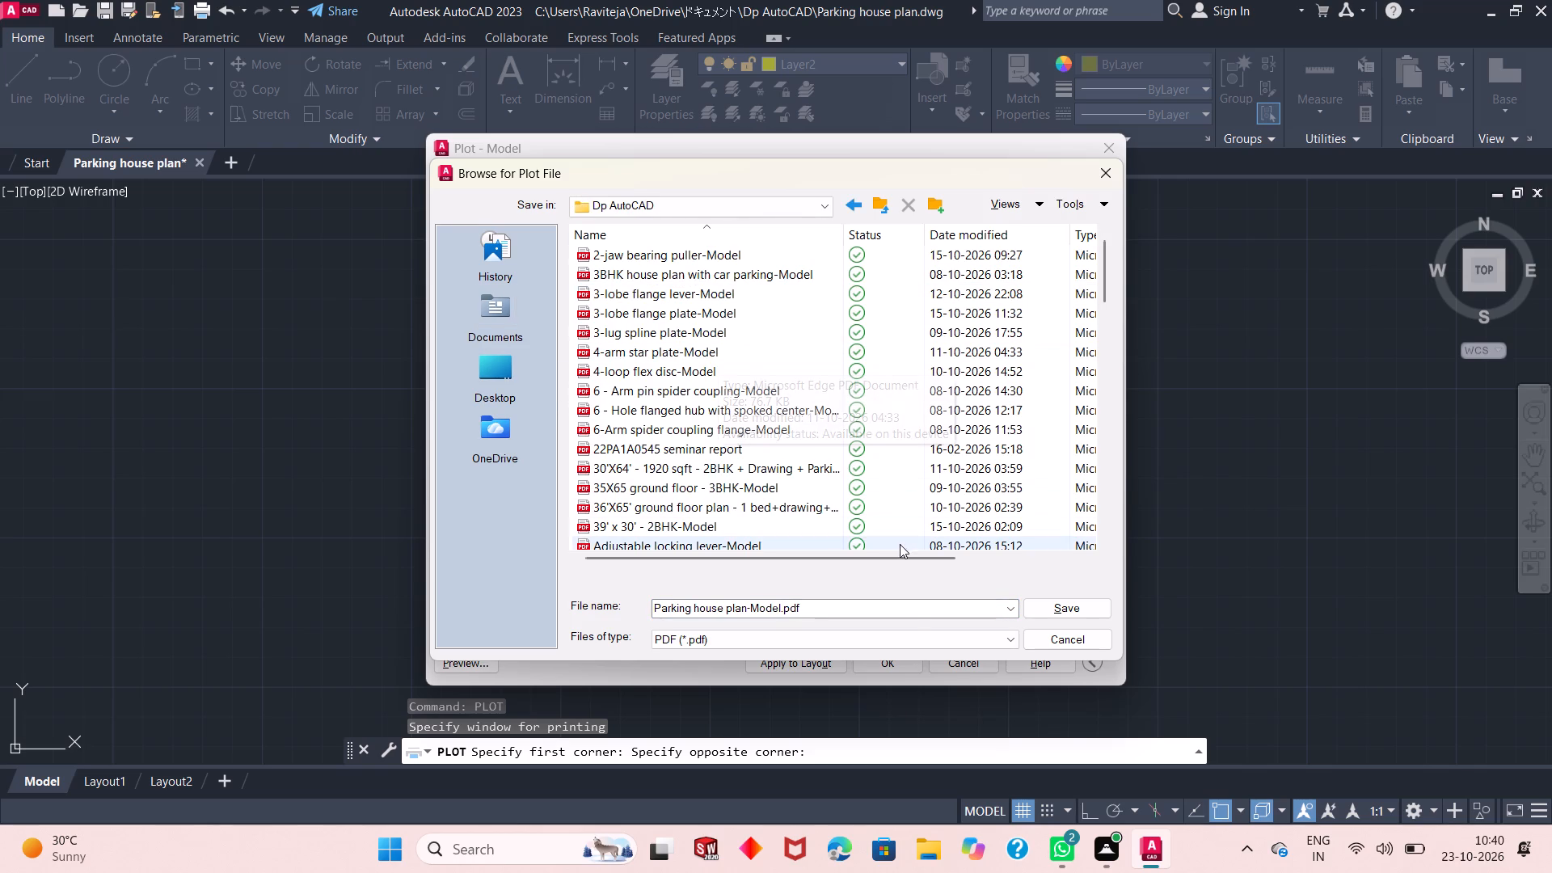
{"action": "left_click", "coordinate": [1062, 605]}
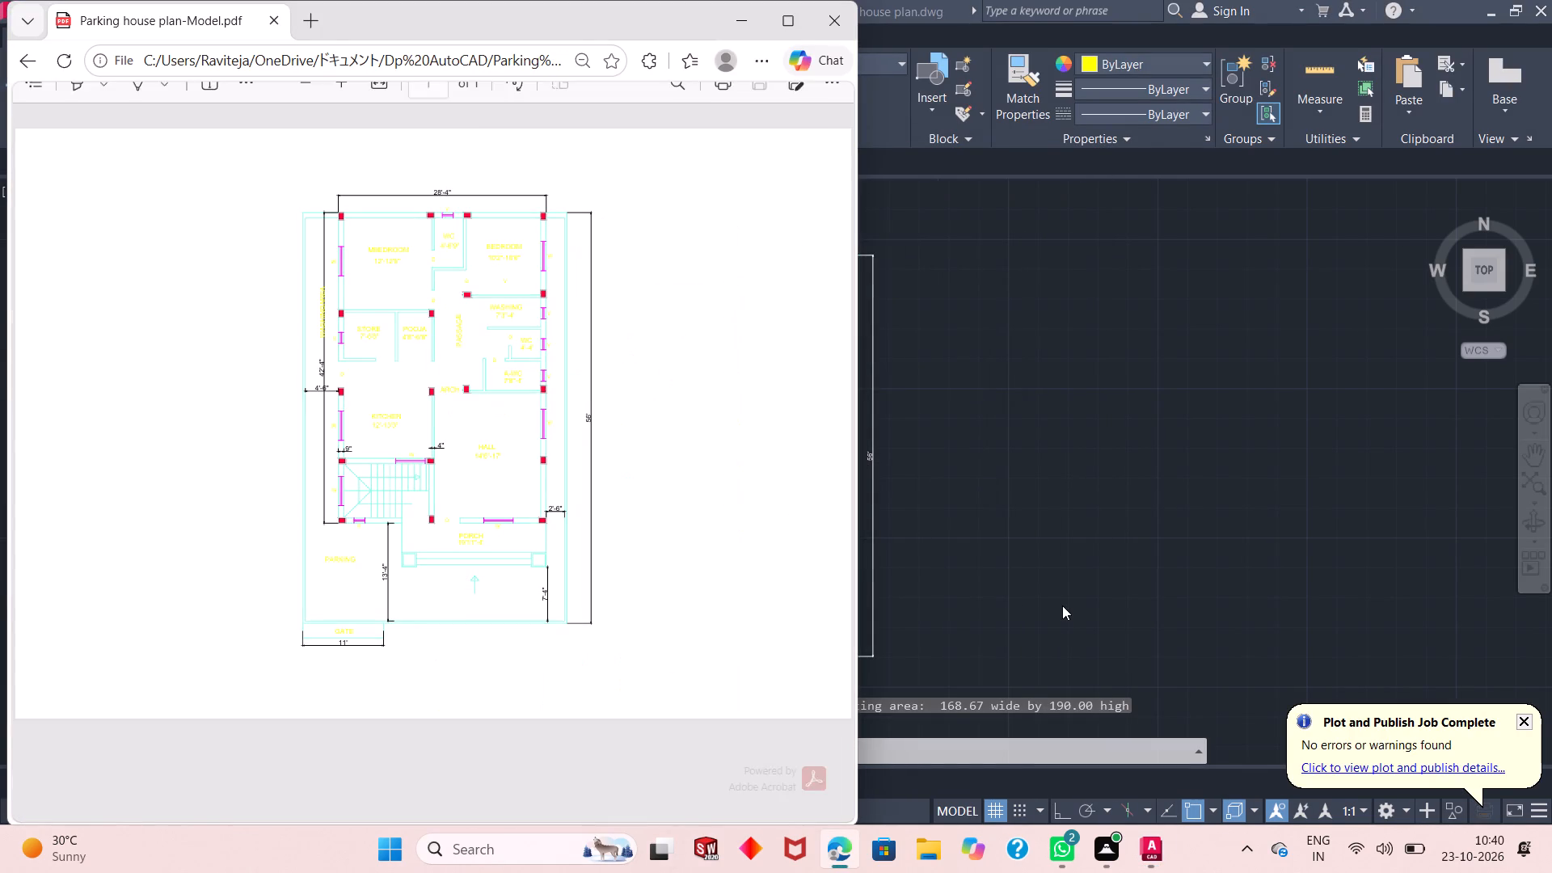
{"action": "left_click", "coordinate": [846, 32]}
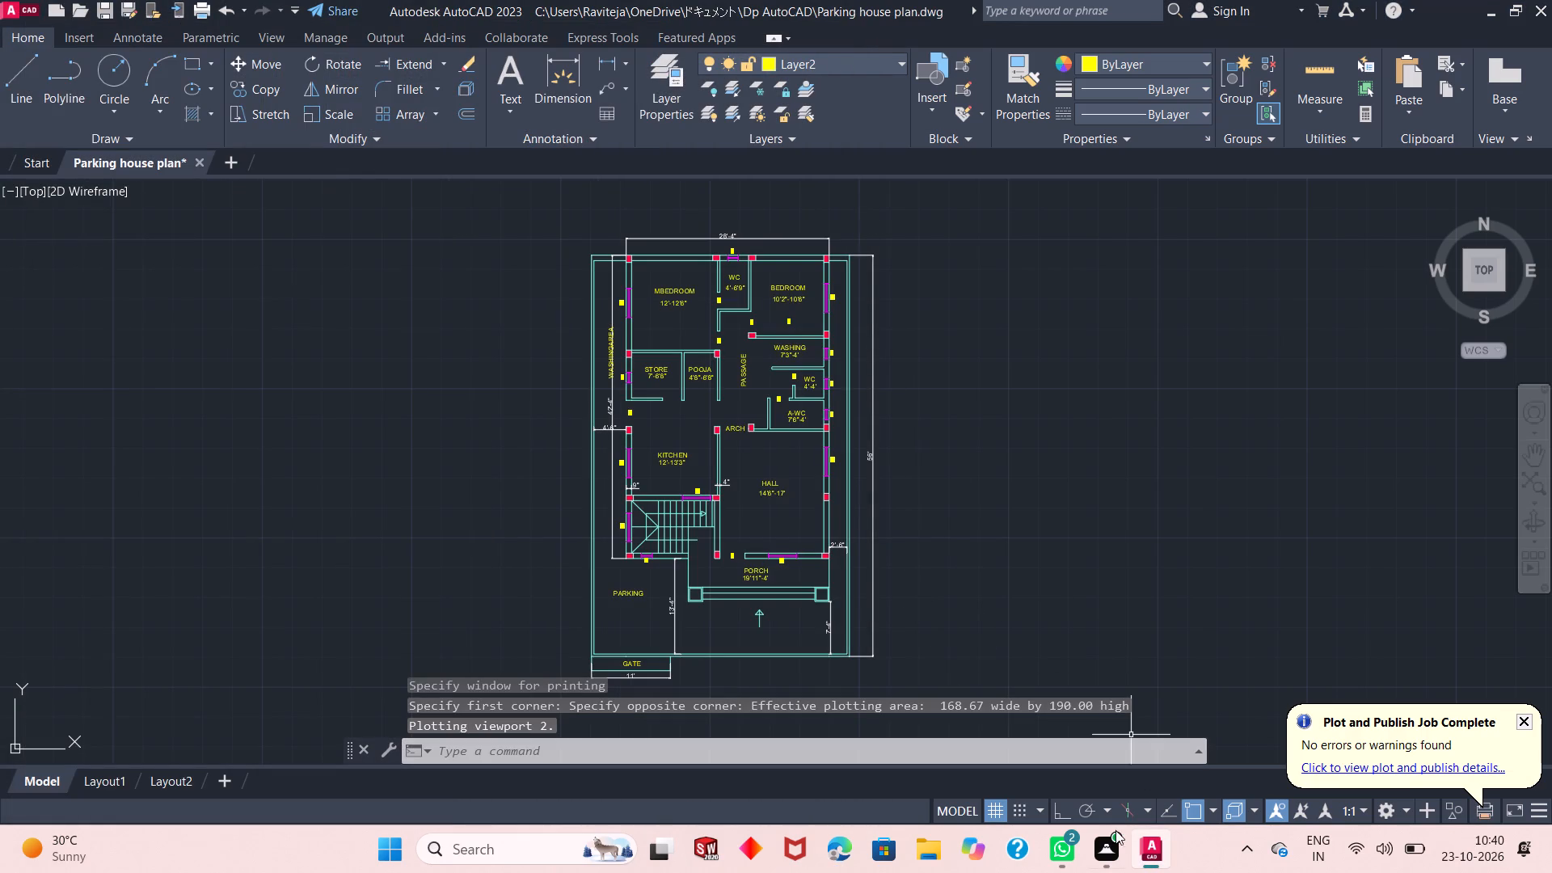